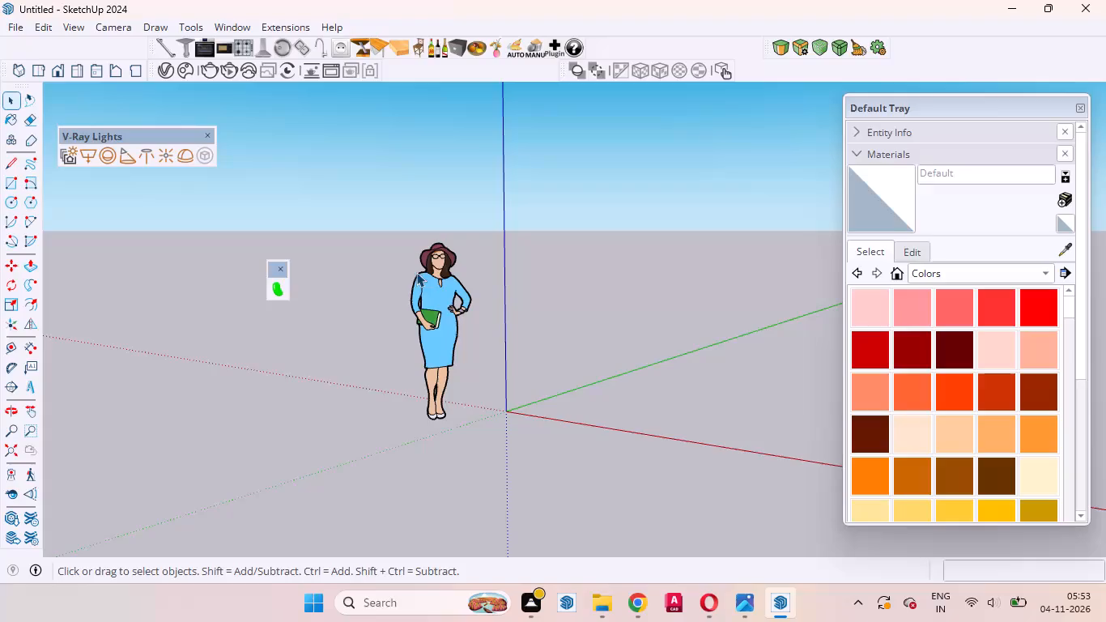
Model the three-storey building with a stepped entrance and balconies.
Delete the default human scale figure standing near the origin.
left_click(437, 287)
key("Delete")
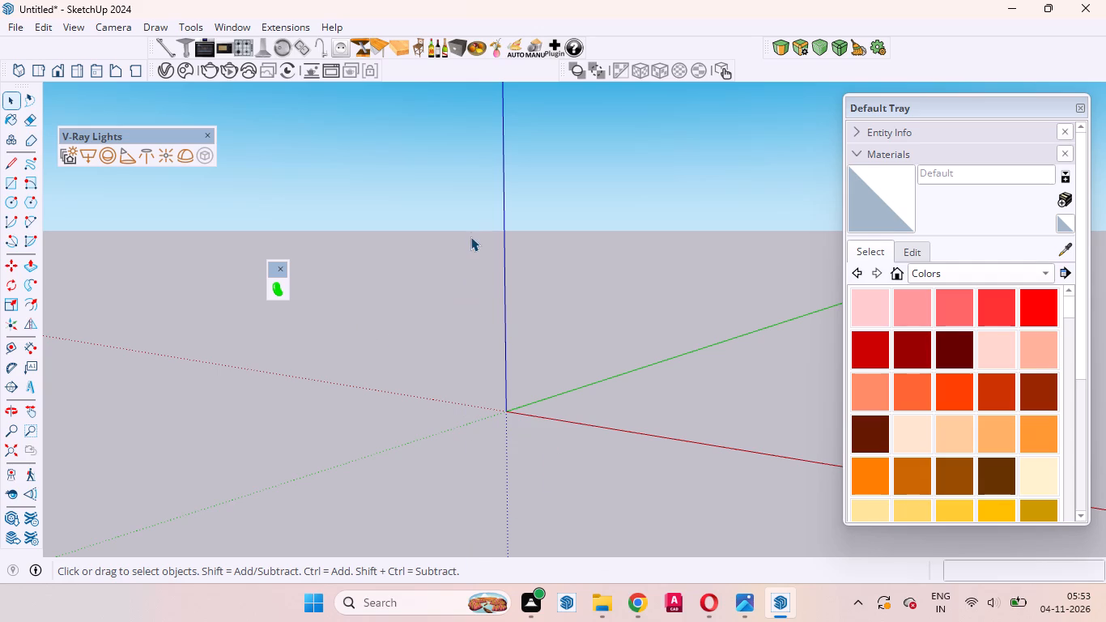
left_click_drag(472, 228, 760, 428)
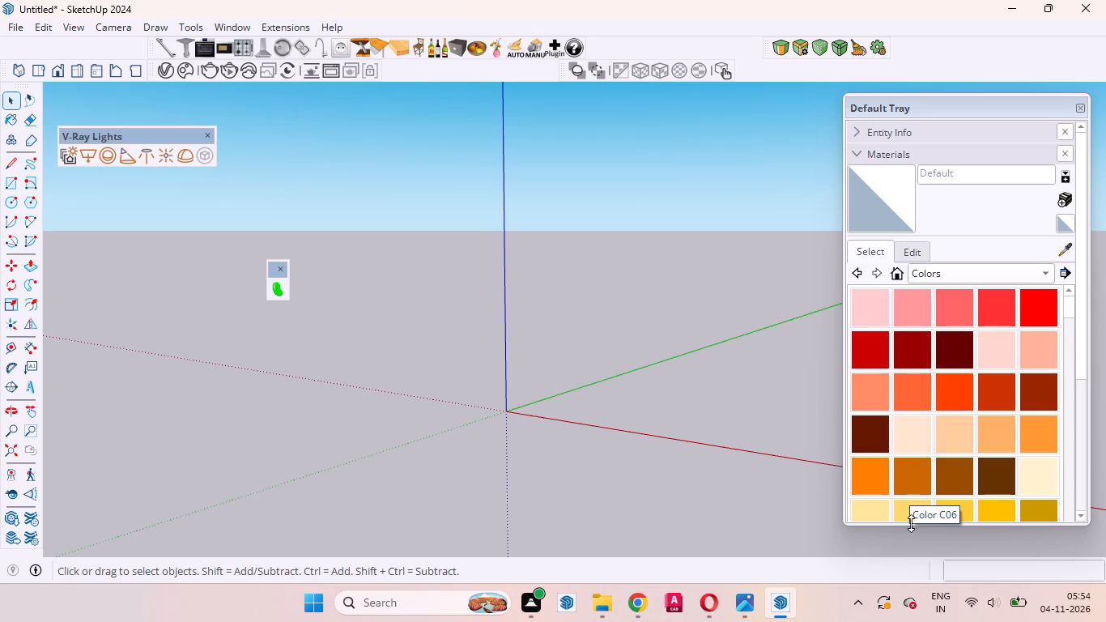
Shorten the floating Default Tray slightly by raising its lower edge.
left_click_drag(912, 523, 915, 509)
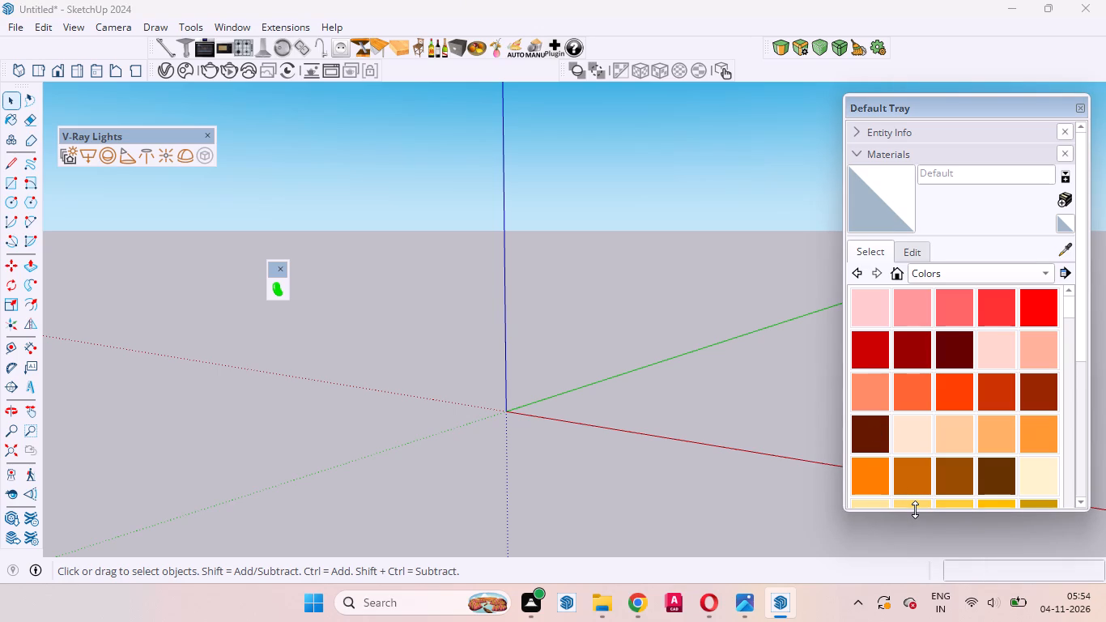
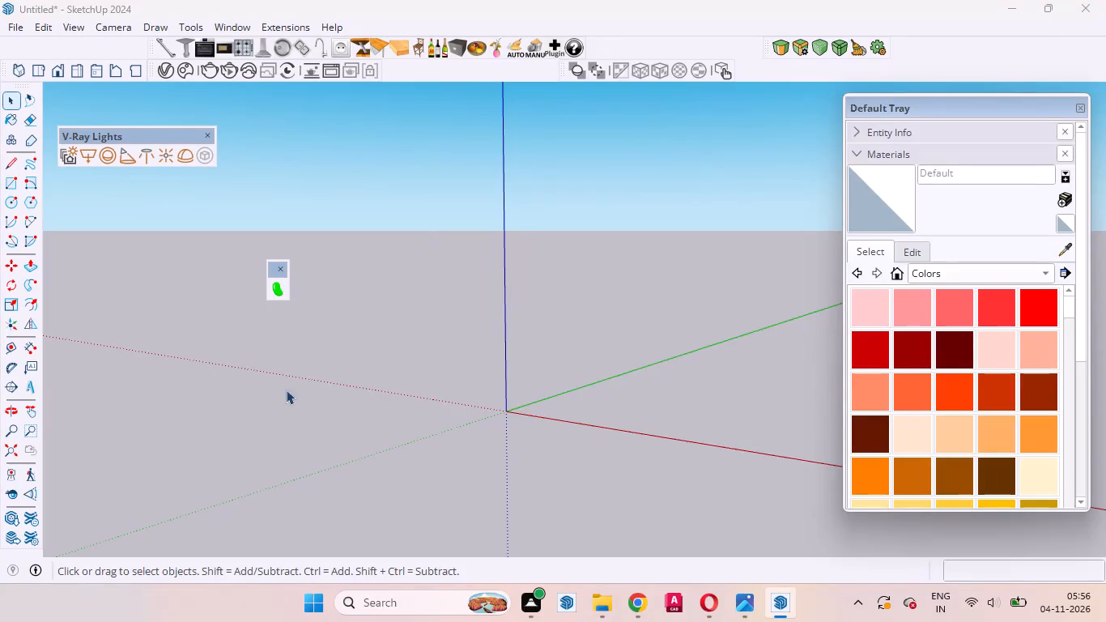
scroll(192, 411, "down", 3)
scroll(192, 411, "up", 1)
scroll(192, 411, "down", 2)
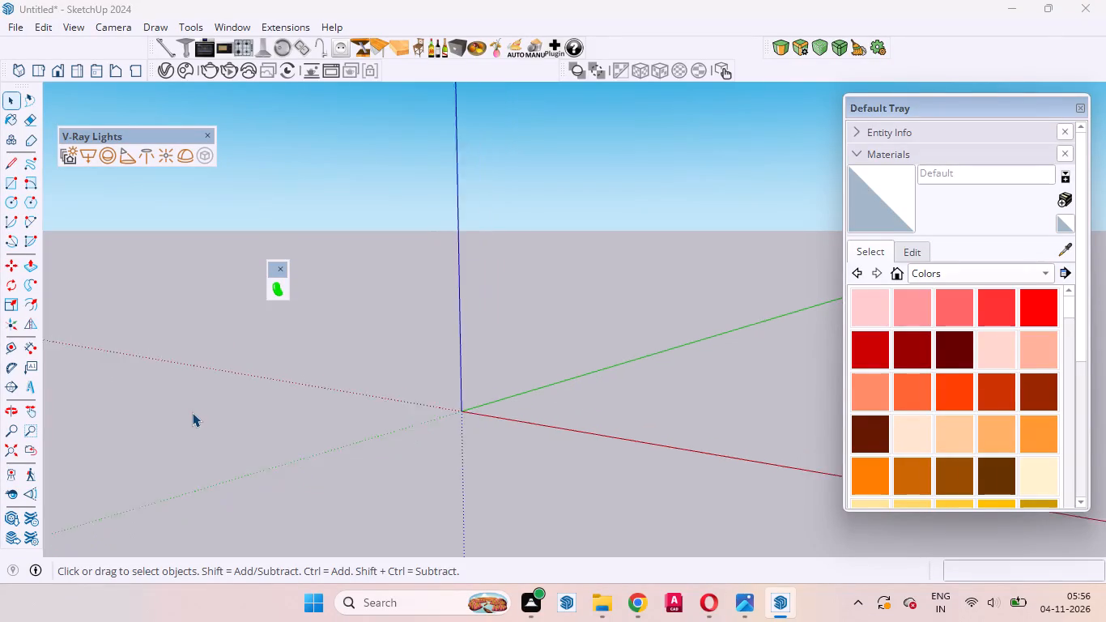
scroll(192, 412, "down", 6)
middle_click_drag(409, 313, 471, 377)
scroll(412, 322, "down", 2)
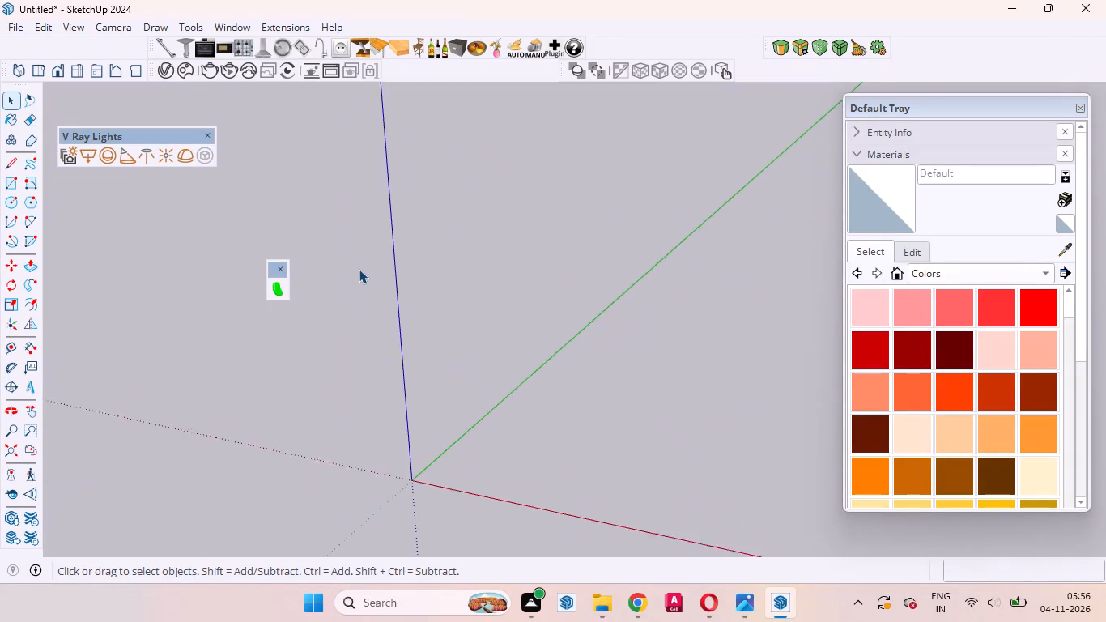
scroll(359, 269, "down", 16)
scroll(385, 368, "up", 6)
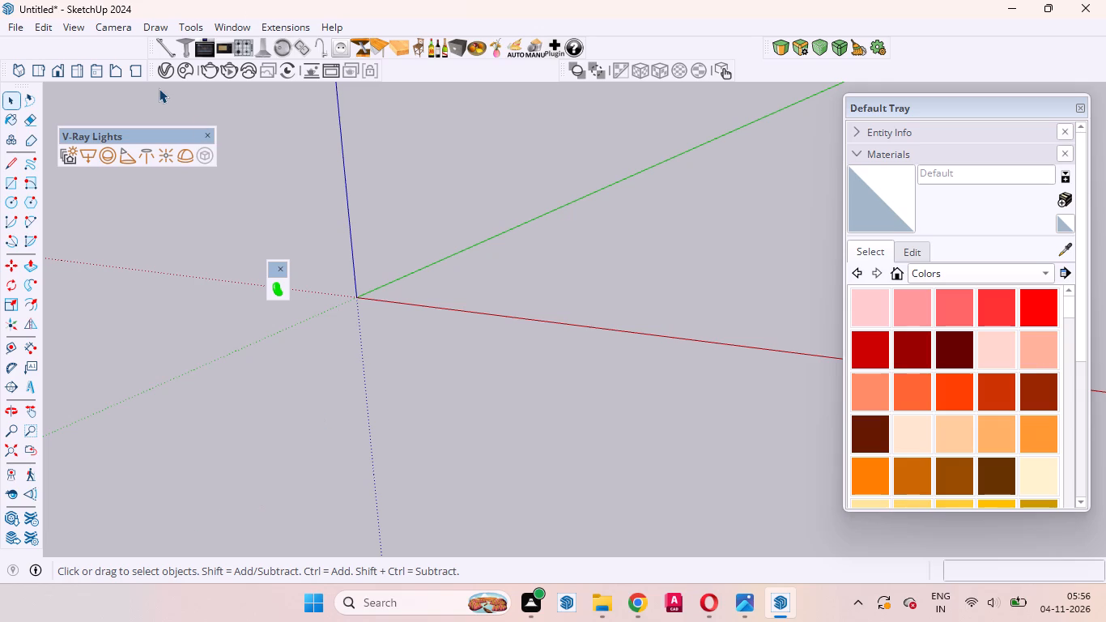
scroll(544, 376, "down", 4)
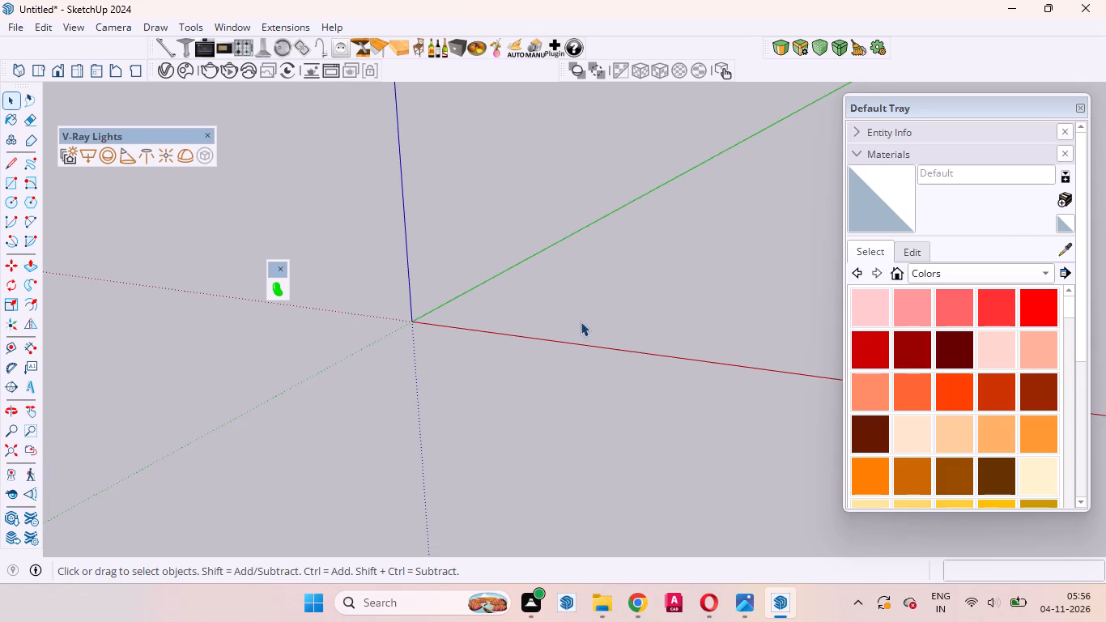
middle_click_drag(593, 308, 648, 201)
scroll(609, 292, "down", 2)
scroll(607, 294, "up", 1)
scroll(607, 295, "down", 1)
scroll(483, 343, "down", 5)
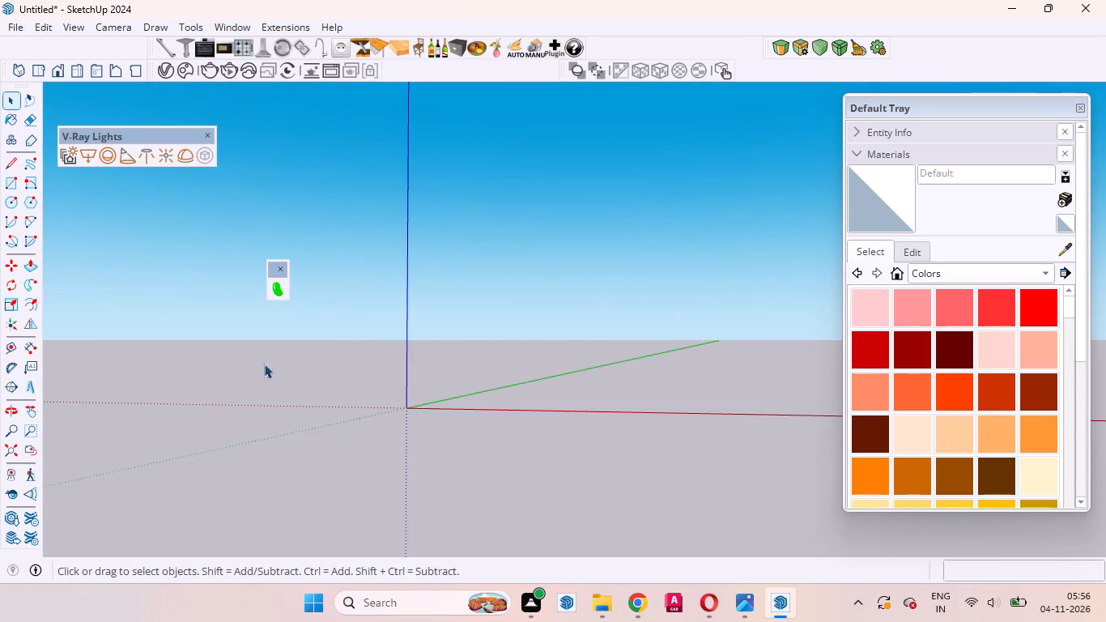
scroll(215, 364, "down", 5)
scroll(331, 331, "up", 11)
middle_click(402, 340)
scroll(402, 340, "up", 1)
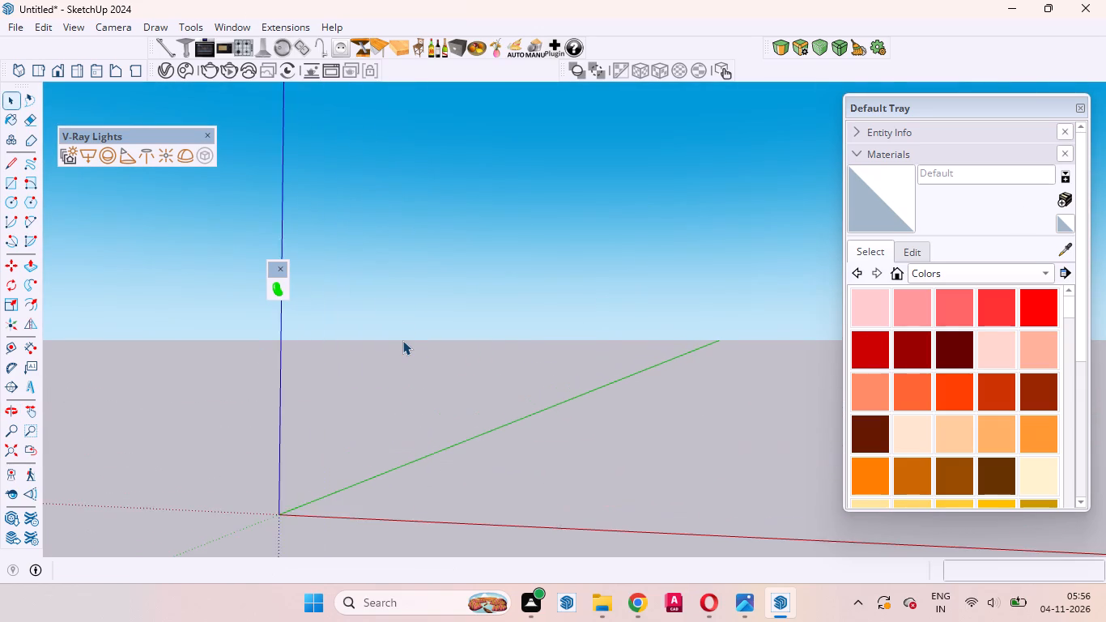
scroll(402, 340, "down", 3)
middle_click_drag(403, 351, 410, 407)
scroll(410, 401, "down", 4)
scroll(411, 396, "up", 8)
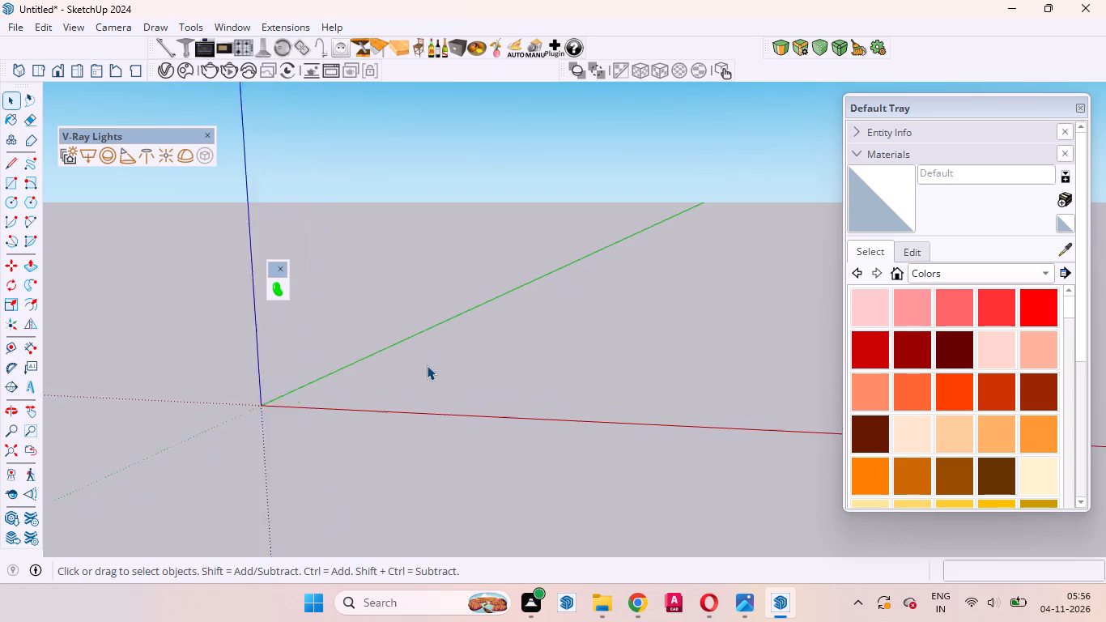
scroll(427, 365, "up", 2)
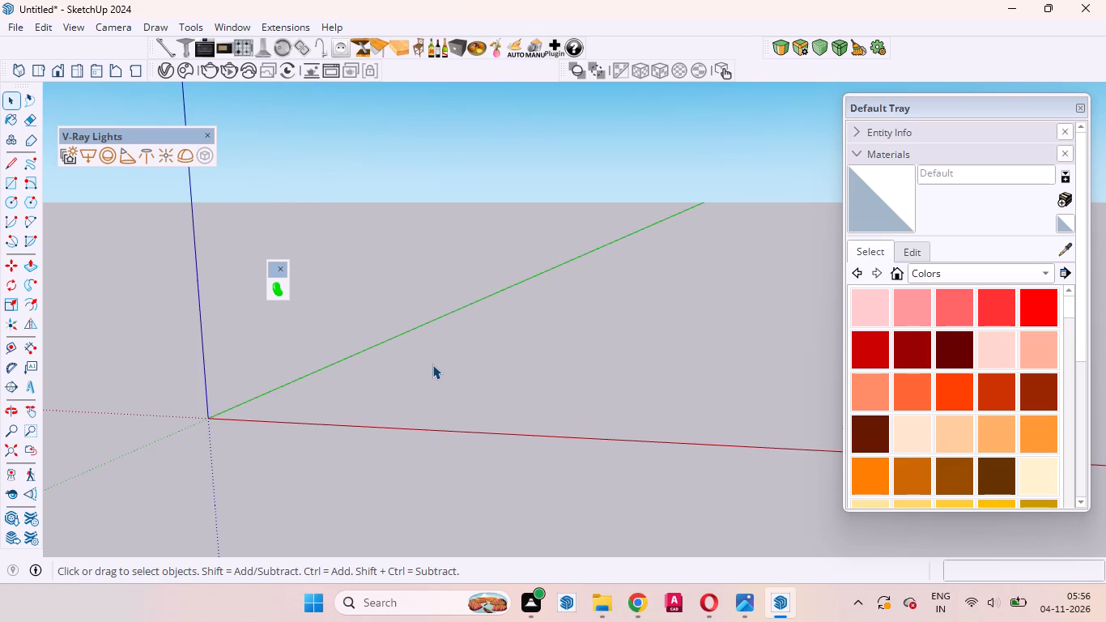
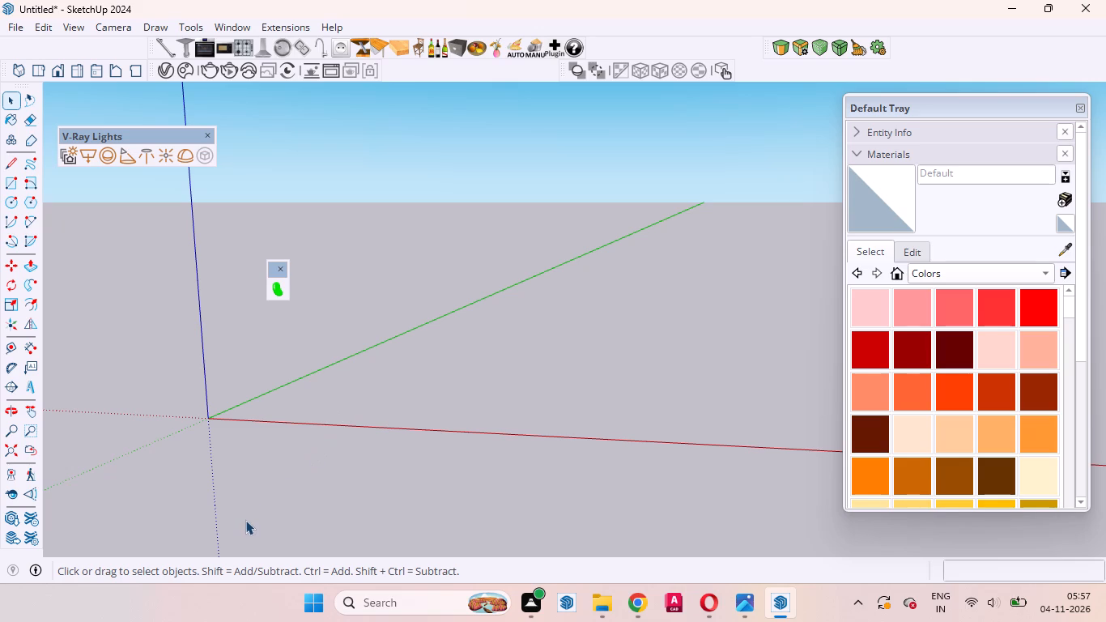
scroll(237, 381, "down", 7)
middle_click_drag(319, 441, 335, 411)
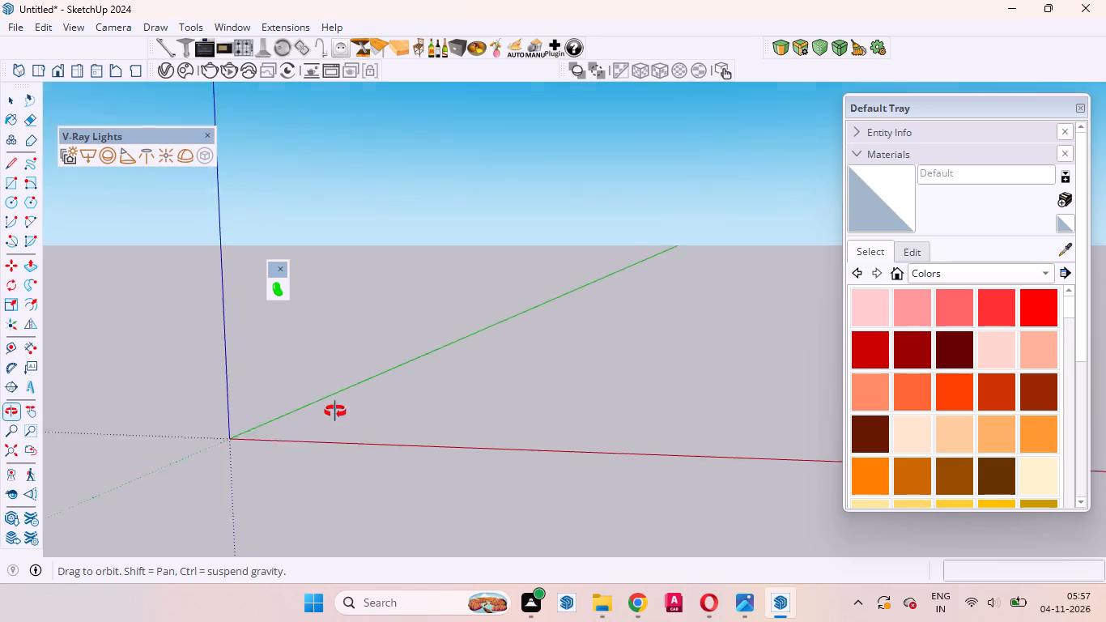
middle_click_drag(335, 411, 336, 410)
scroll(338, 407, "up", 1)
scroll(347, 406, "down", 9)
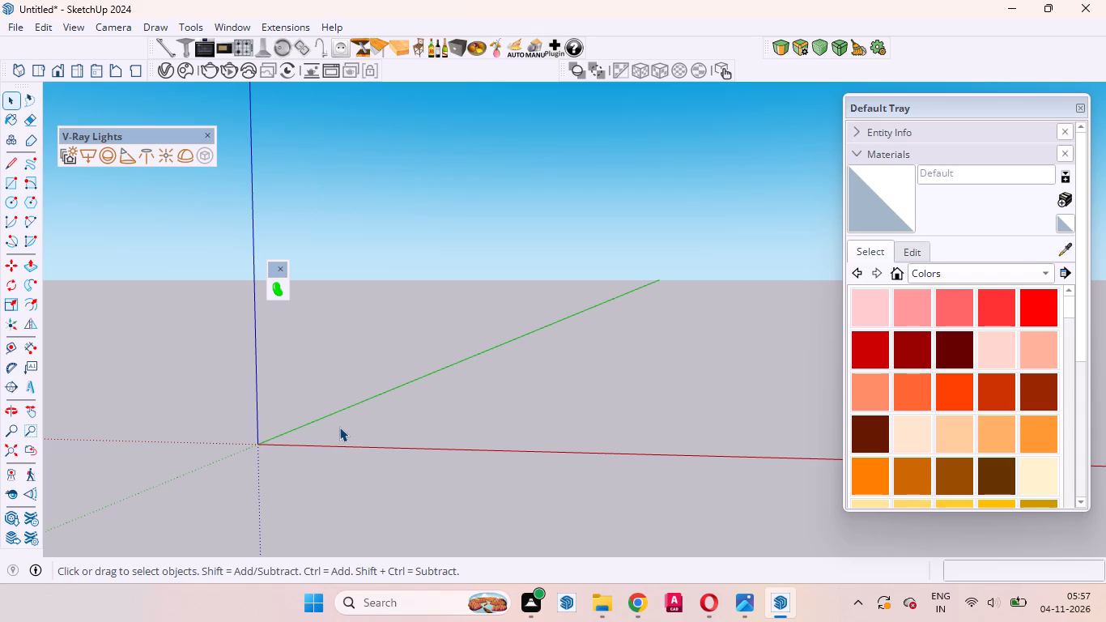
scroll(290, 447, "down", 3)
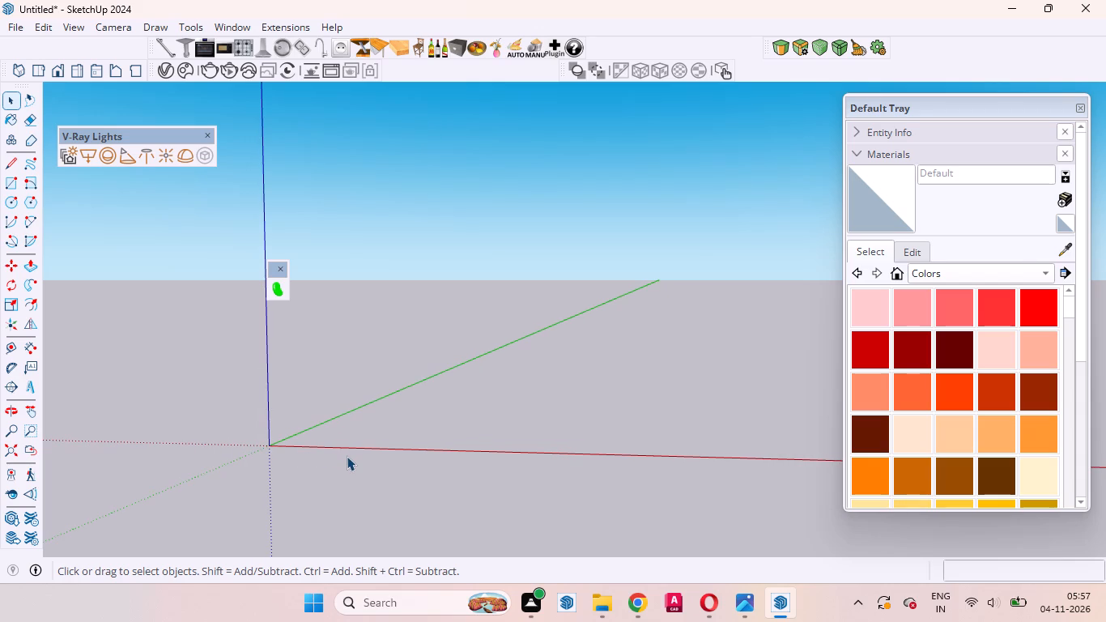
Draw a closed ground rectangle with lines from the origin, 30' along the red axis and 50' along the green axis.
key("l")
middle_click_drag(302, 454, 307, 497)
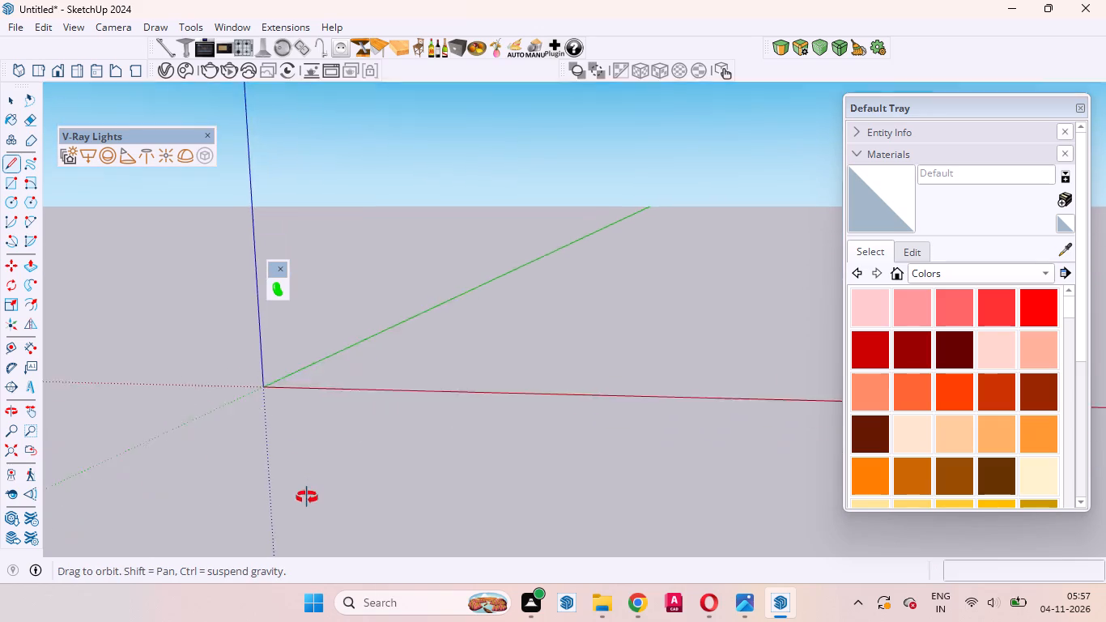
middle_click_drag(307, 497, 310, 543)
scroll(311, 539, "up", 1)
scroll(350, 477, "down", 10)
scroll(311, 337, "up", 2)
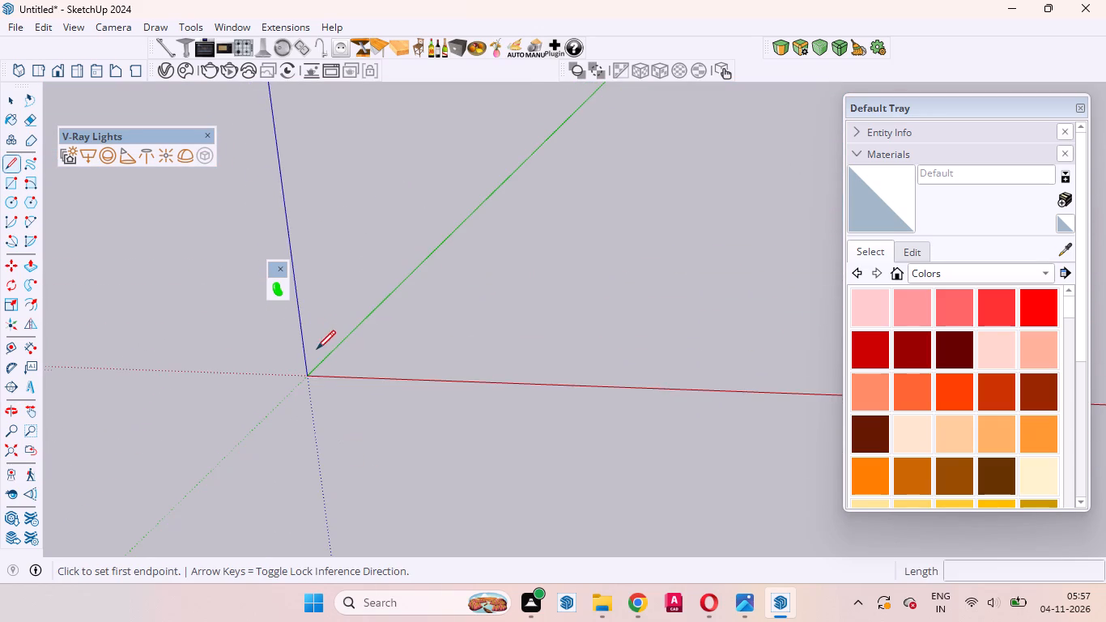
scroll(317, 349, "up", 15)
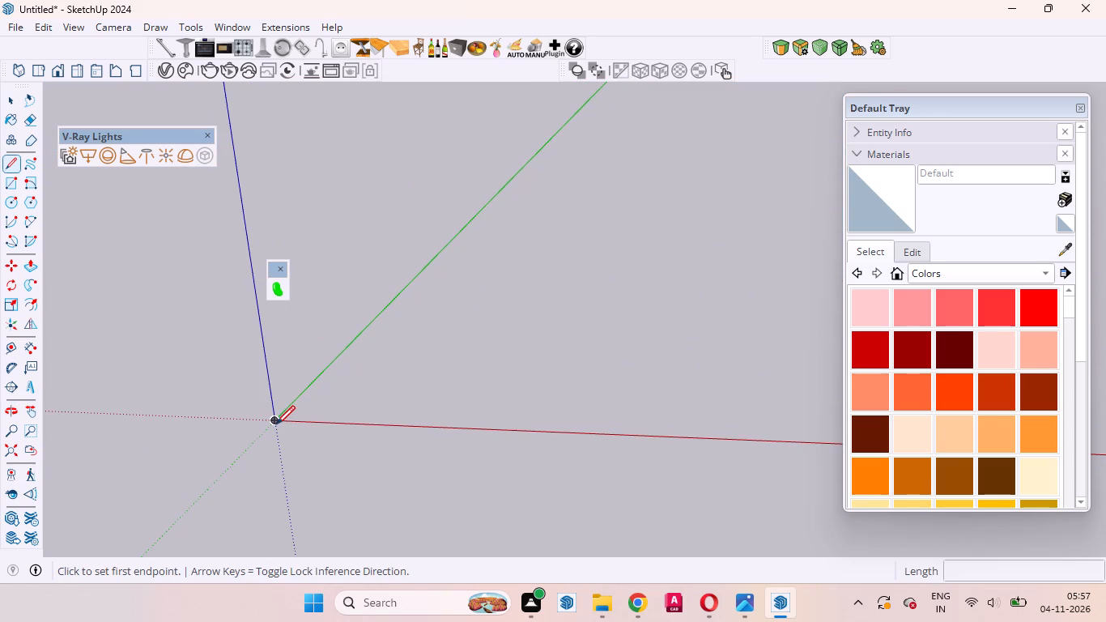
left_click(276, 424)
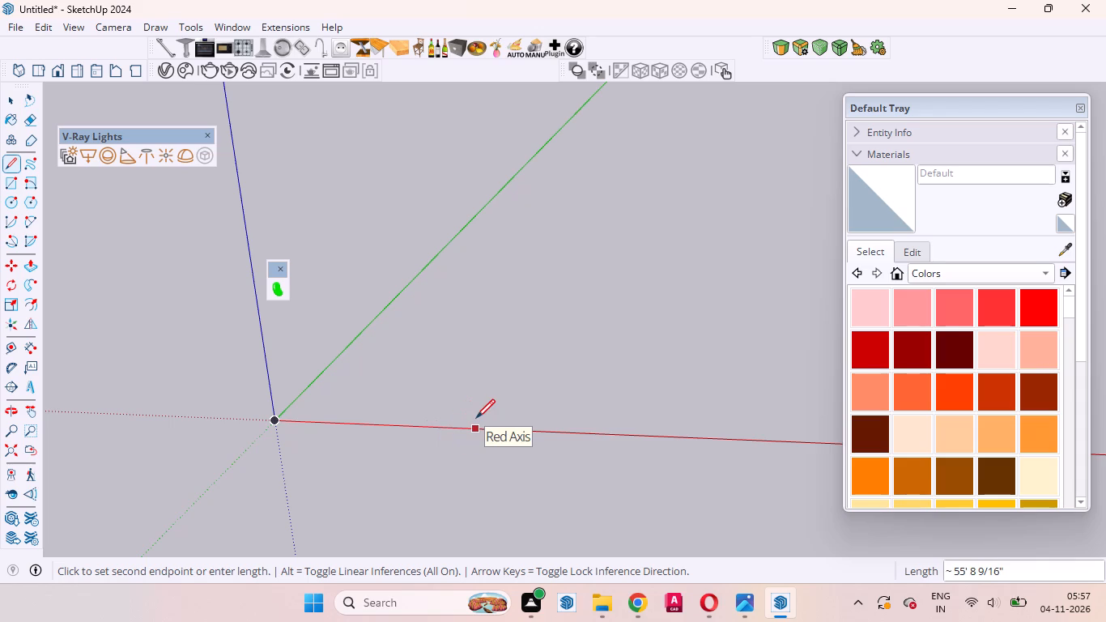
type("30")
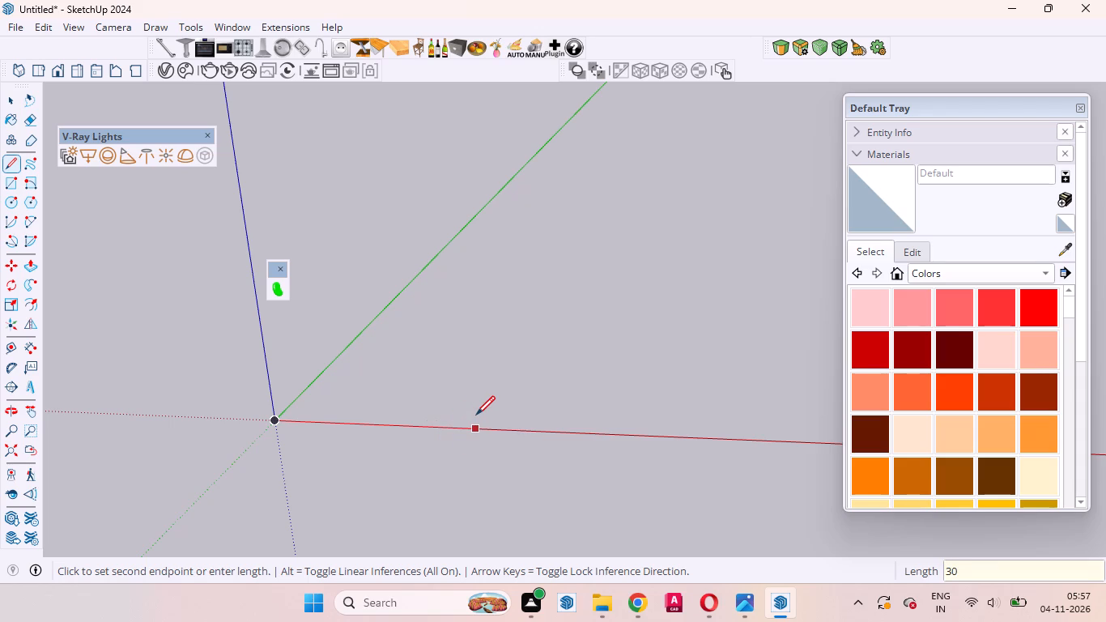
key("apostrophe")
key("Return")
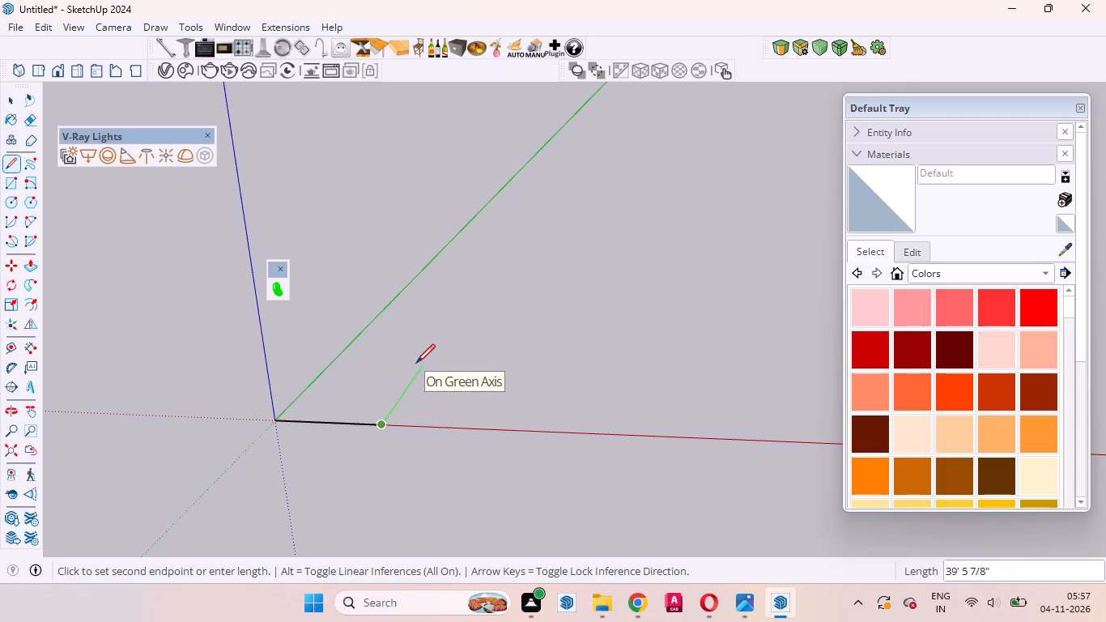
type("50")
key("apostrophe")
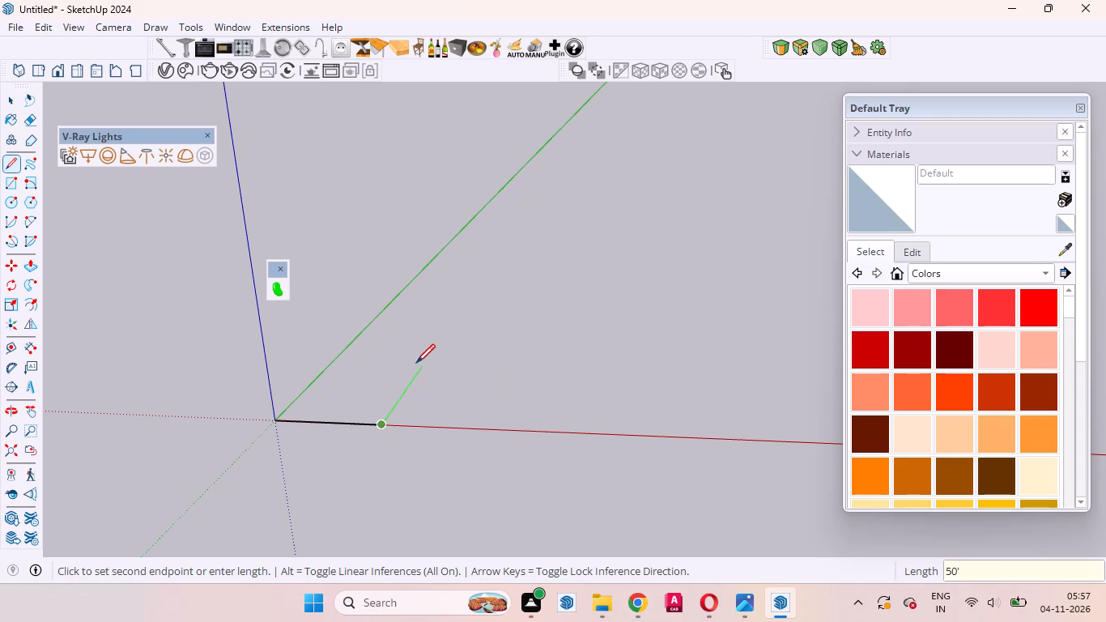
key("Return")
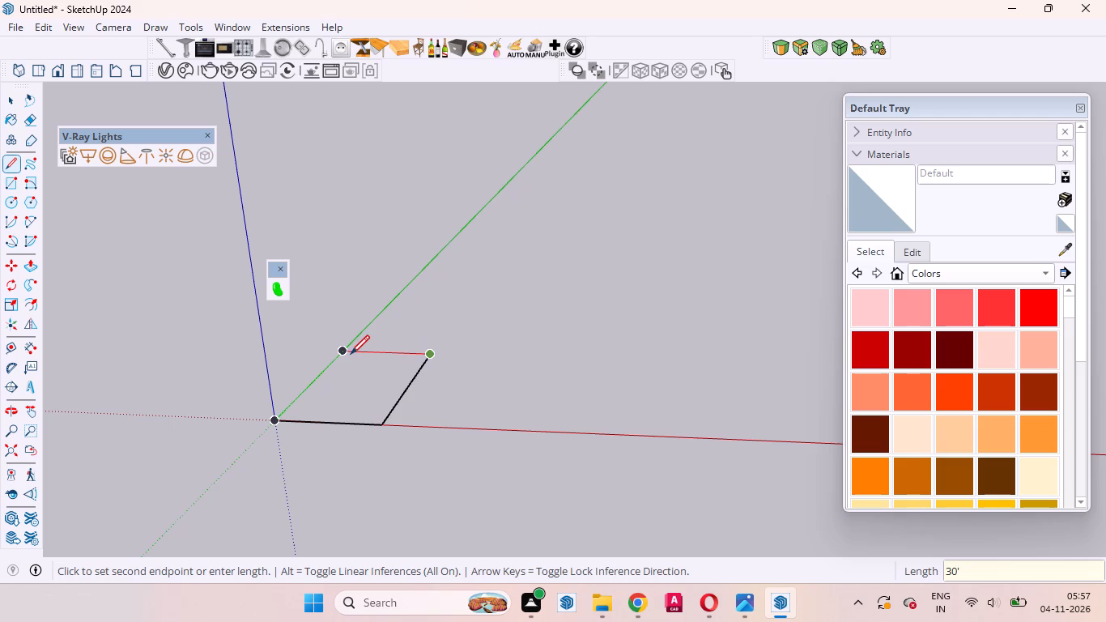
left_click(342, 350)
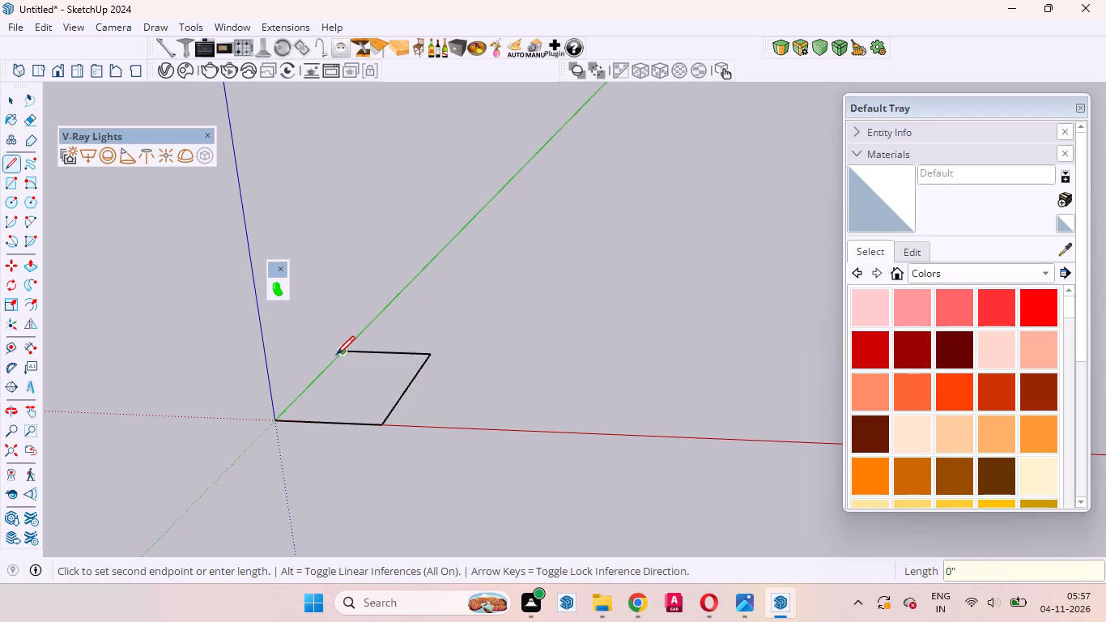
left_click(270, 423)
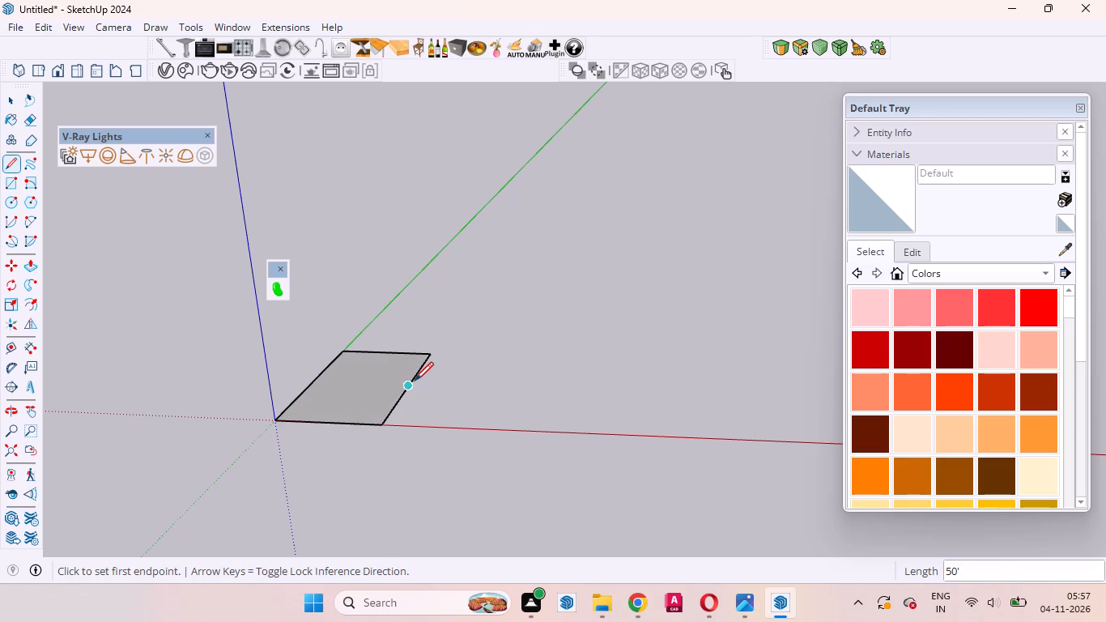
key("space")
Push/Pull the rectangle's face upward by 6 inches to form a slab.
key("p")
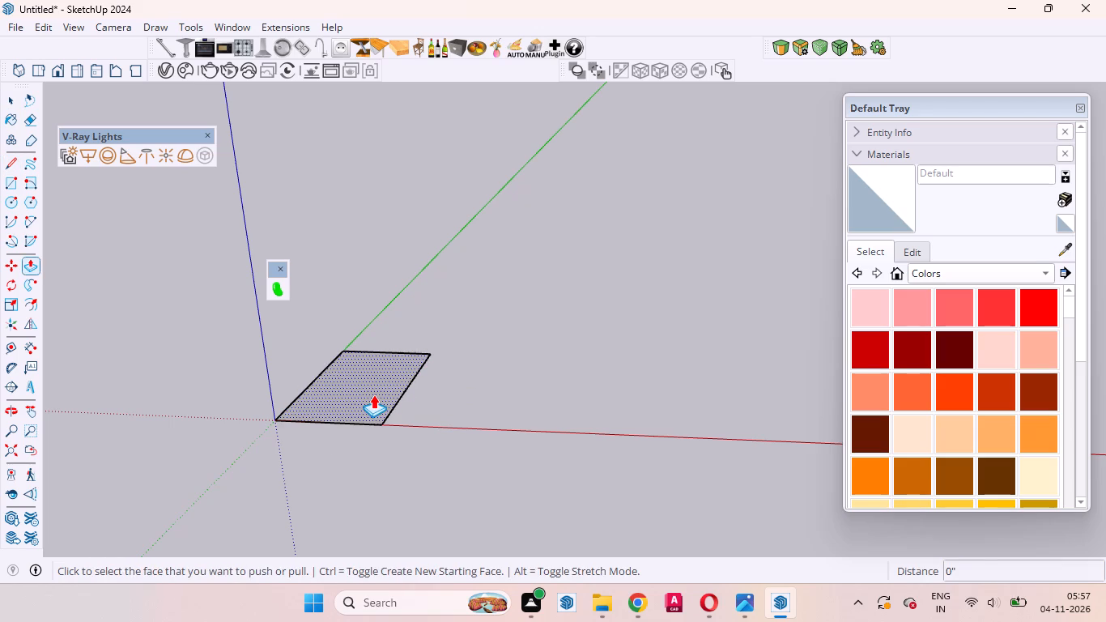
left_click_drag(373, 394, 371, 380)
key("6")
key("Return")
key("space")
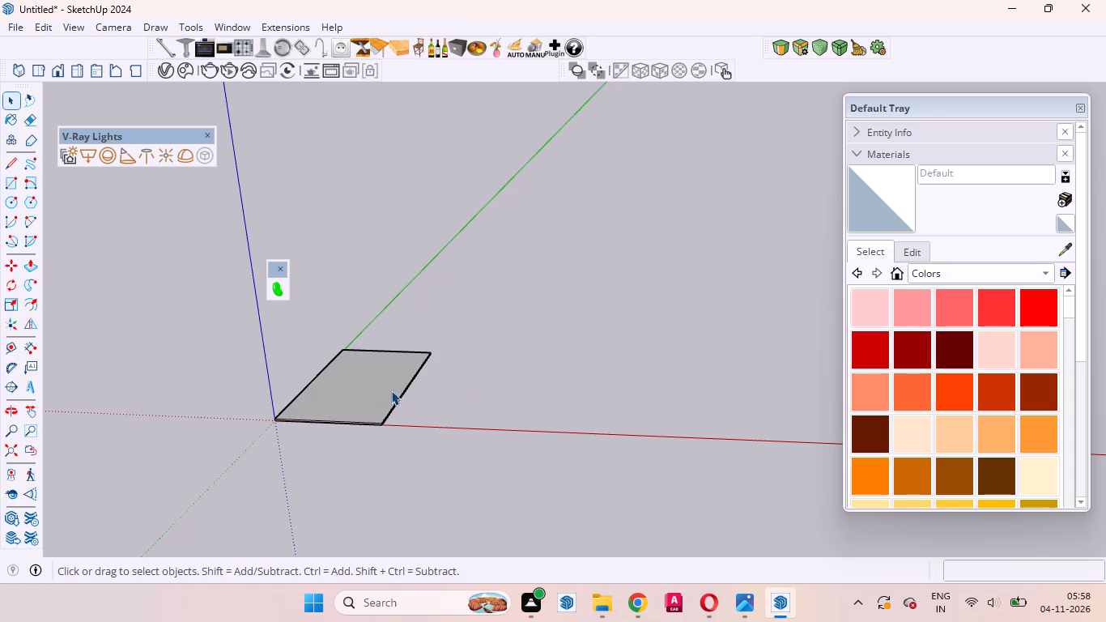
Select all of the slab's connected geometry and make it a group.
triple_click(376, 384)
right_click(376, 384)
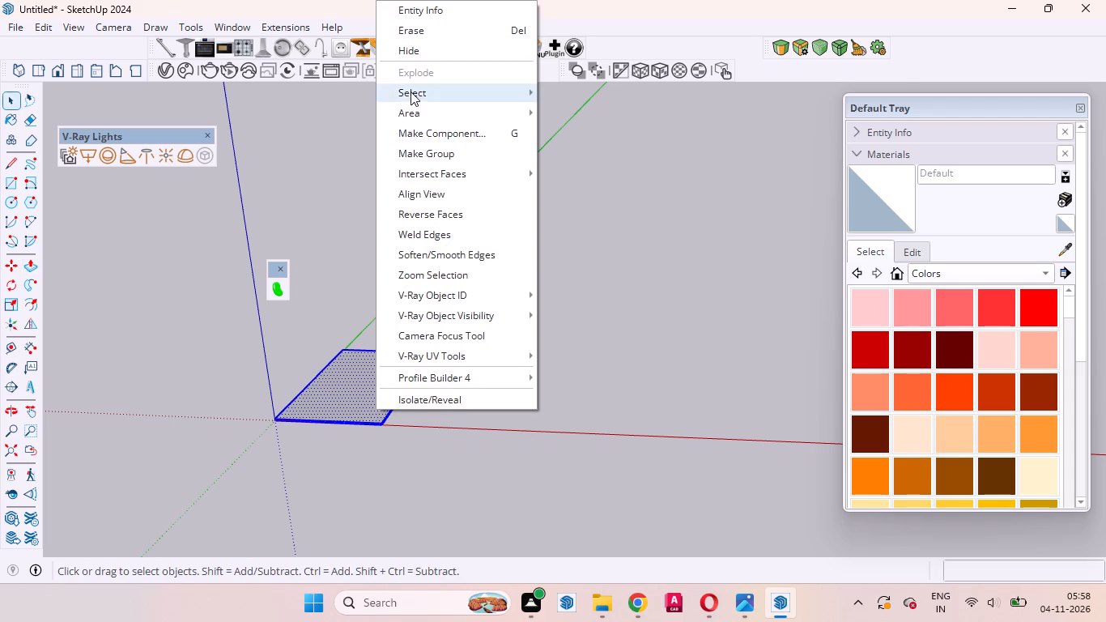
left_click(415, 159)
left_click(555, 397)
Examine the grouped slab's thickness and shape from several viewing angles, and select it.
scroll(266, 409, "up", 5)
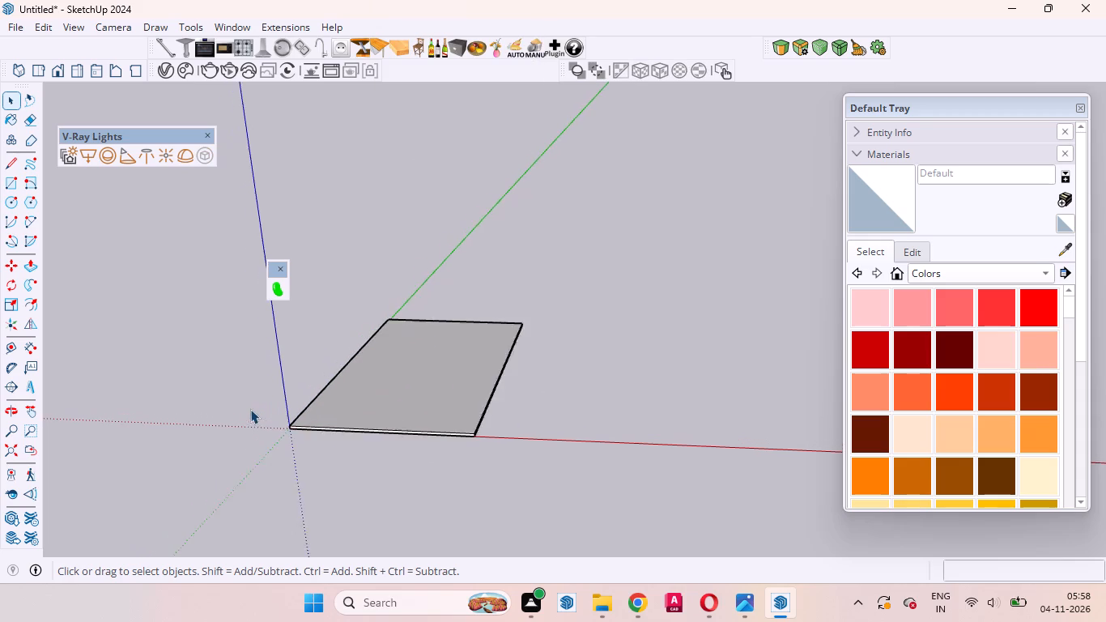
scroll(250, 409, "up", 7)
middle_click_drag(337, 445, 347, 452)
scroll(356, 454, "down", 3)
scroll(405, 445, "up", 9)
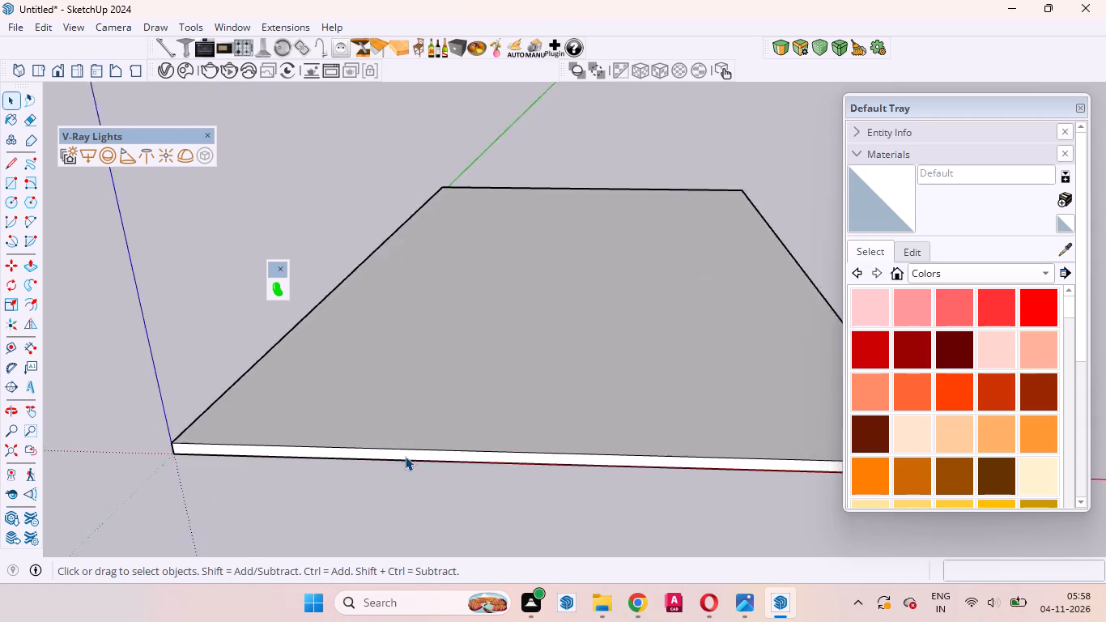
scroll(405, 456, "up", 3)
middle_click_drag(405, 455, 412, 300)
scroll(357, 424, "down", 10)
middle_click_drag(368, 487, 368, 563)
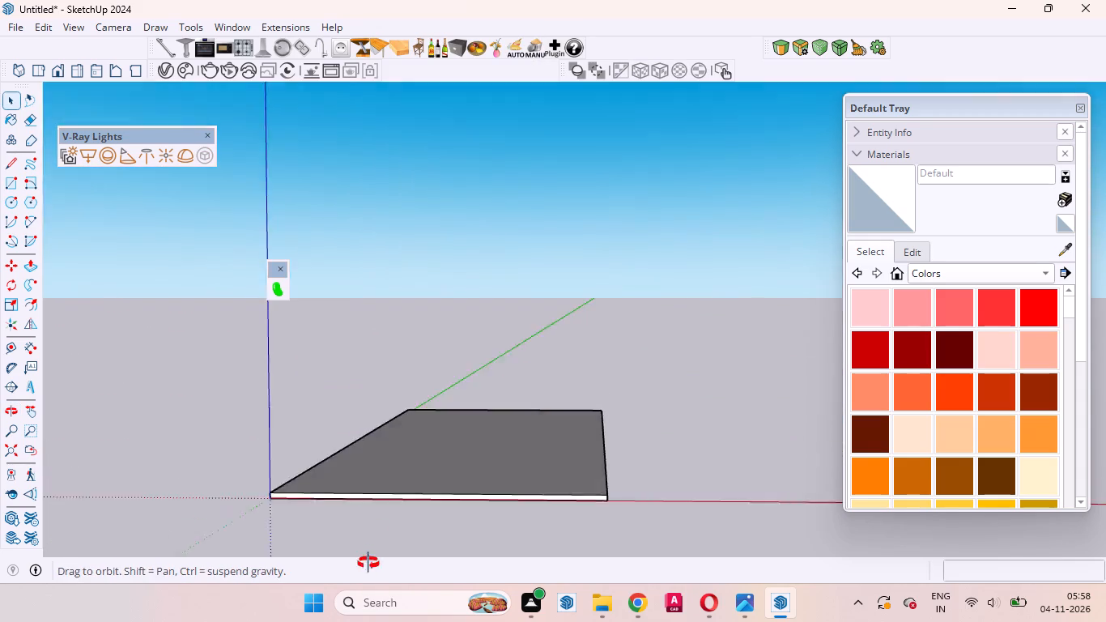
middle_click_drag(368, 563, 369, 582)
scroll(396, 471, "up", 4)
scroll(481, 392, "down", 6)
left_click(501, 398)
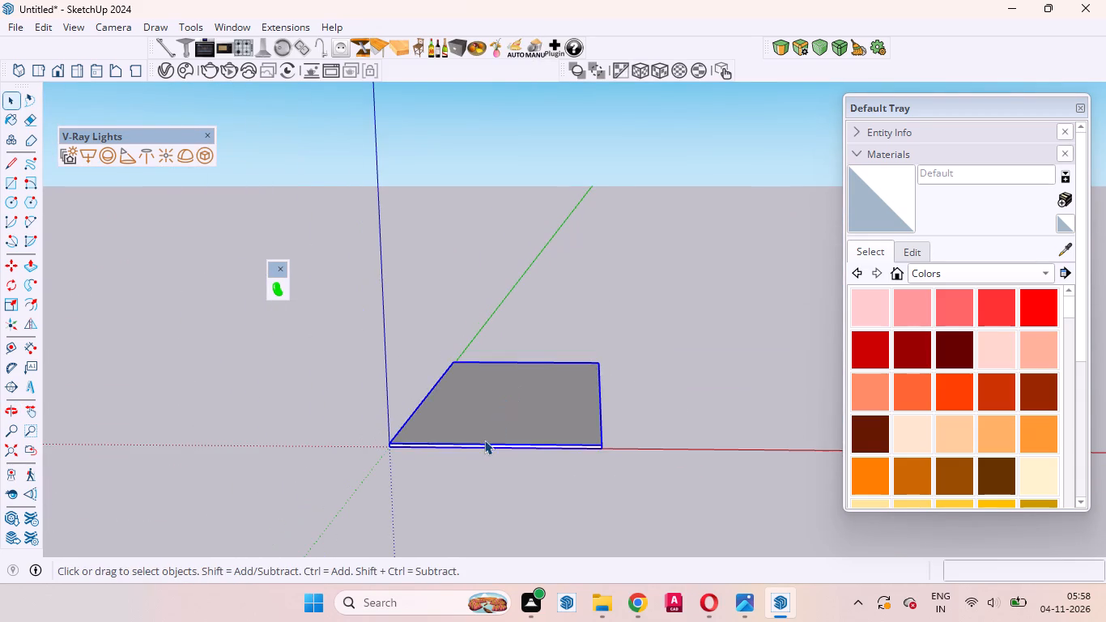
scroll(483, 441, "up", 6)
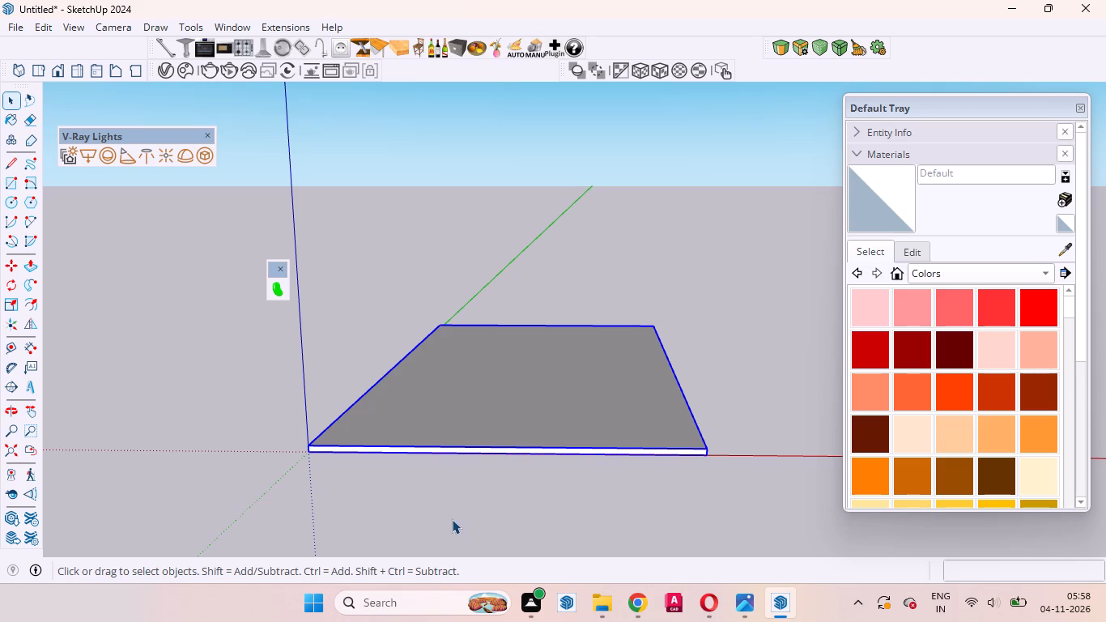
Place a guide line across the slab, 4' inward from the 30' edge at the origin.
scroll(470, 442, "up", 3)
middle_click_drag(479, 475, 366, 520)
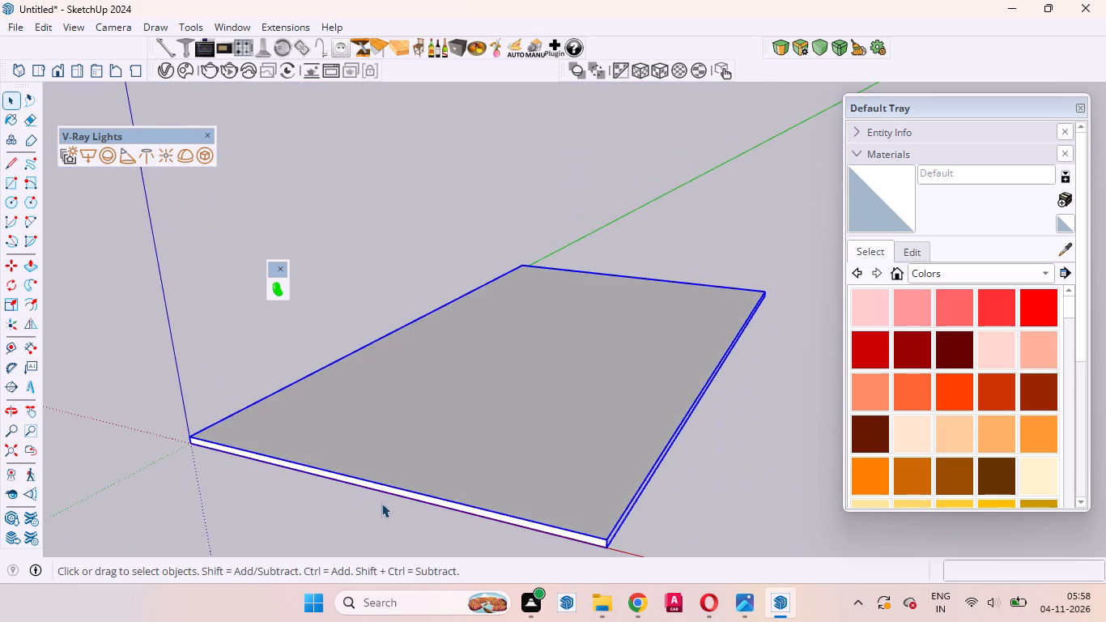
scroll(398, 493, "down", 2)
middle_click_drag(400, 501, 394, 504)
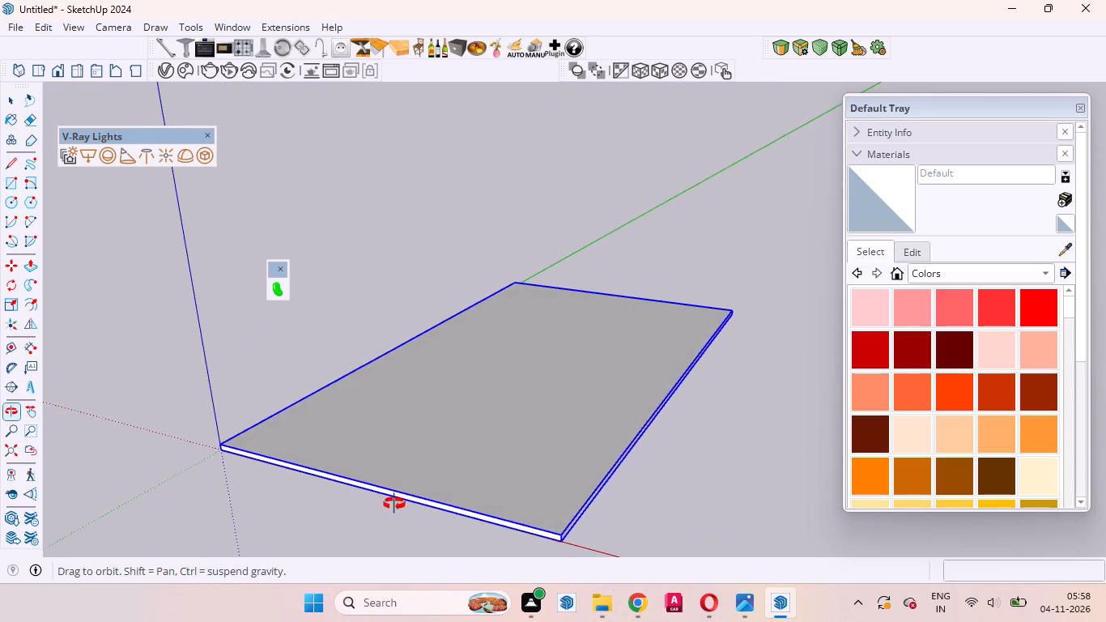
middle_click_drag(394, 504, 330, 509)
middle_click(330, 509)
key("t")
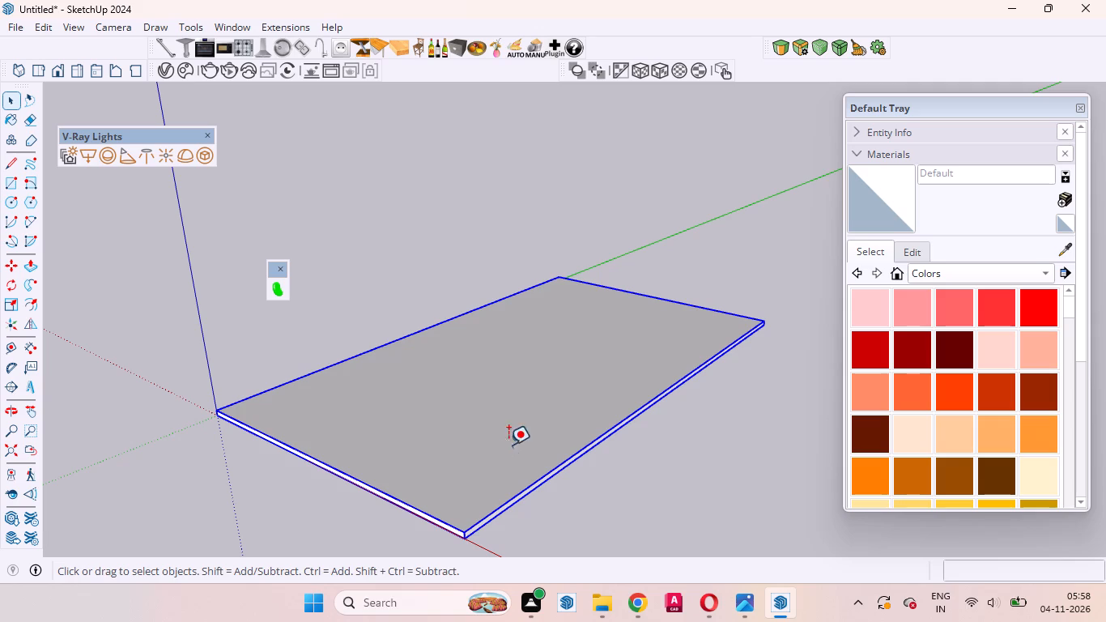
left_click(360, 481)
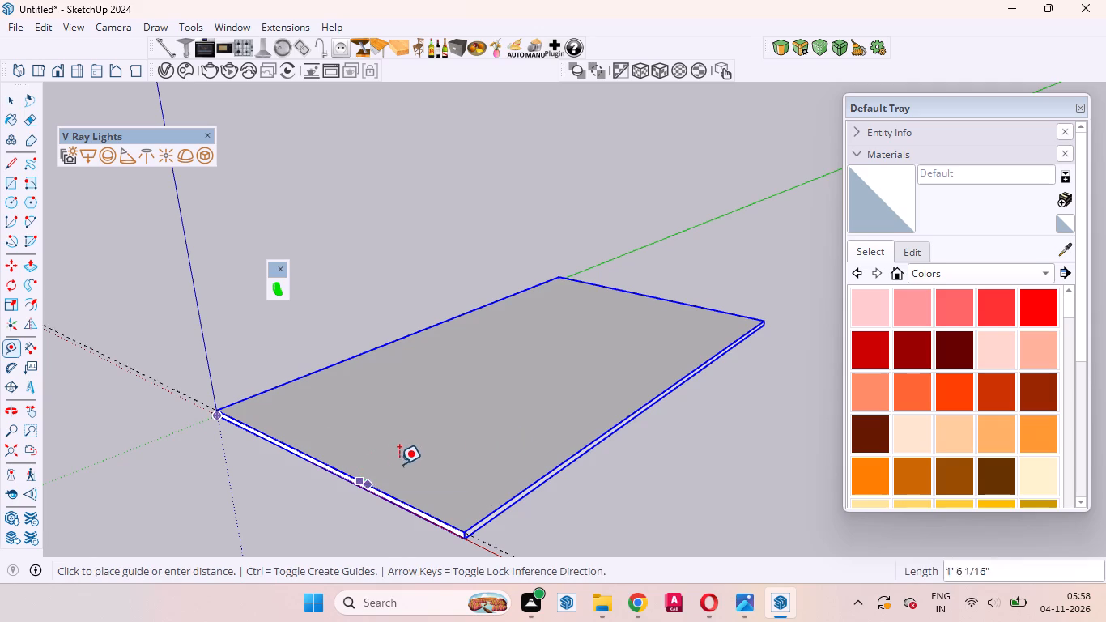
key("4")
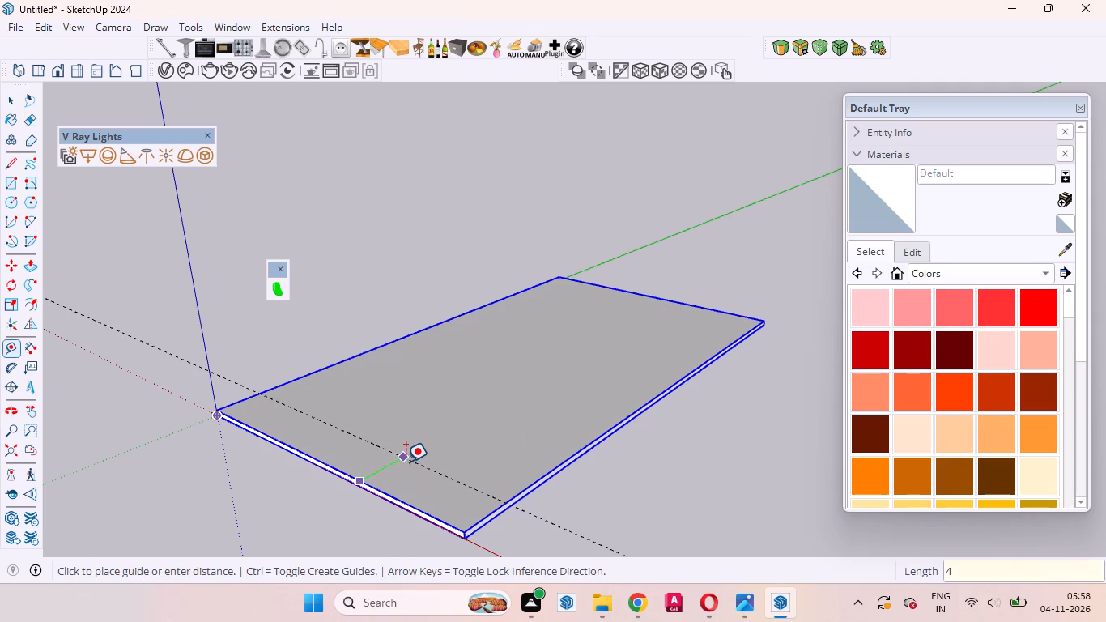
key("apostrophe")
key("Return")
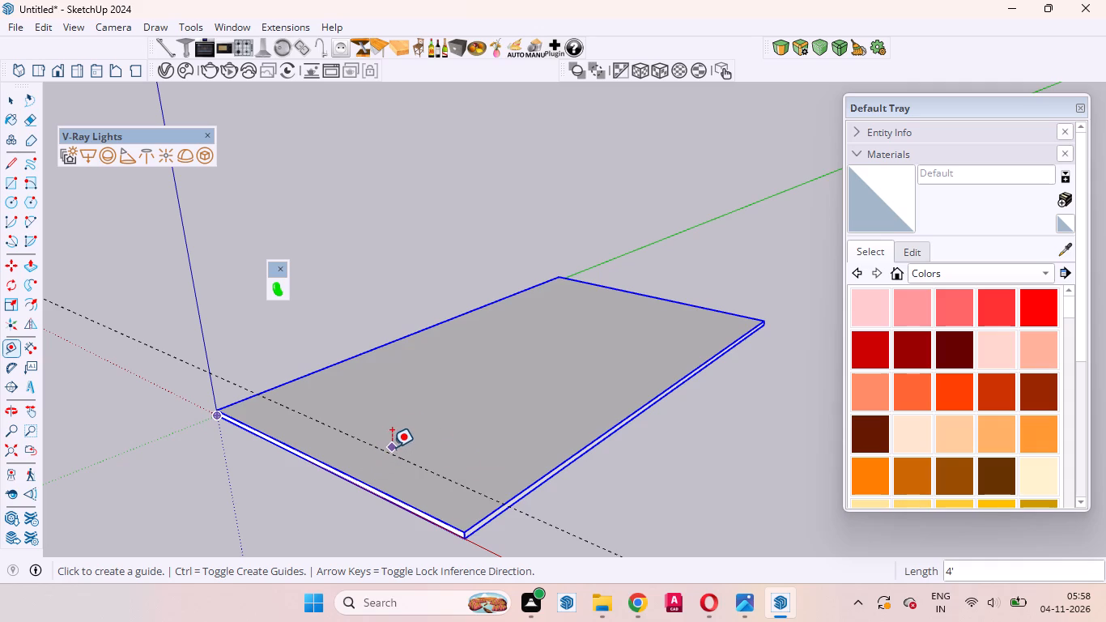
Place a second guide line 5' beyond the first, parallel to it and further along the green axis.
left_click(388, 449)
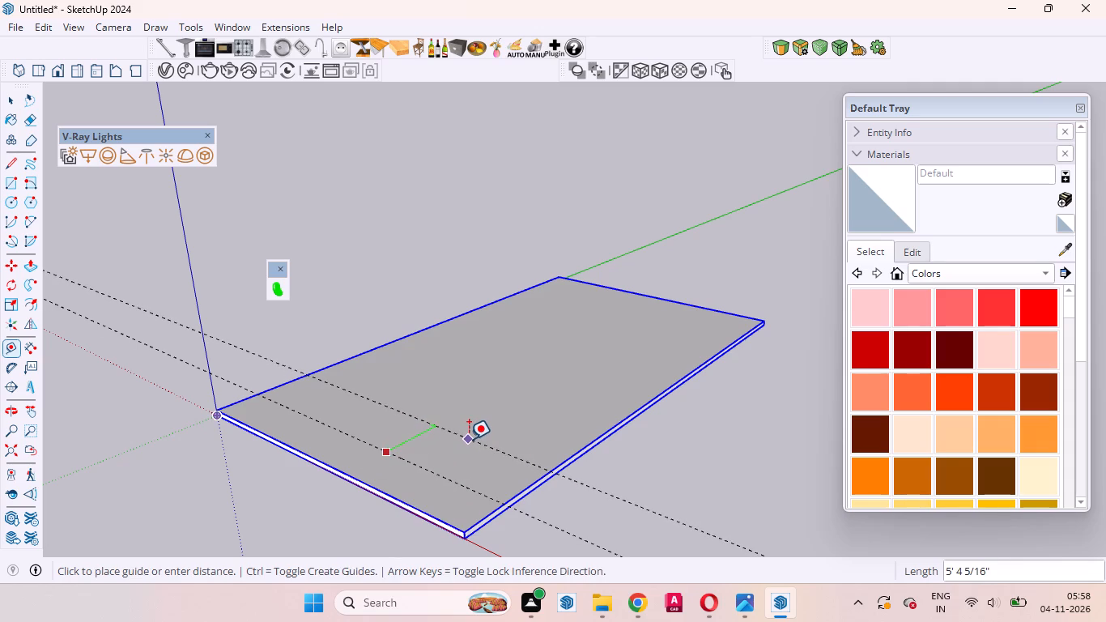
key("5")
key("apostrophe")
key("Return")
key("space")
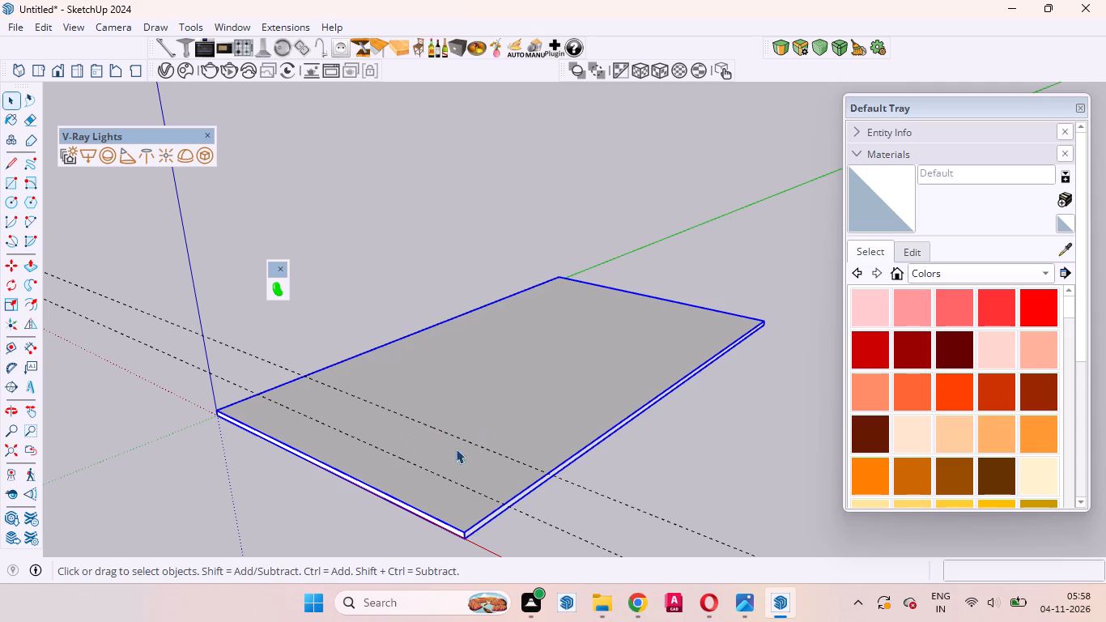
Place a third guide line 2' beyond the second, parallel to it and further along the green axis.
scroll(418, 482, "up", 1)
scroll(472, 512, "down", 2)
scroll(486, 513, "up", 1)
scroll(488, 513, "down", 2)
middle_click_drag(449, 508, 524, 525)
scroll(524, 525, "up", 1)
scroll(524, 525, "down", 2)
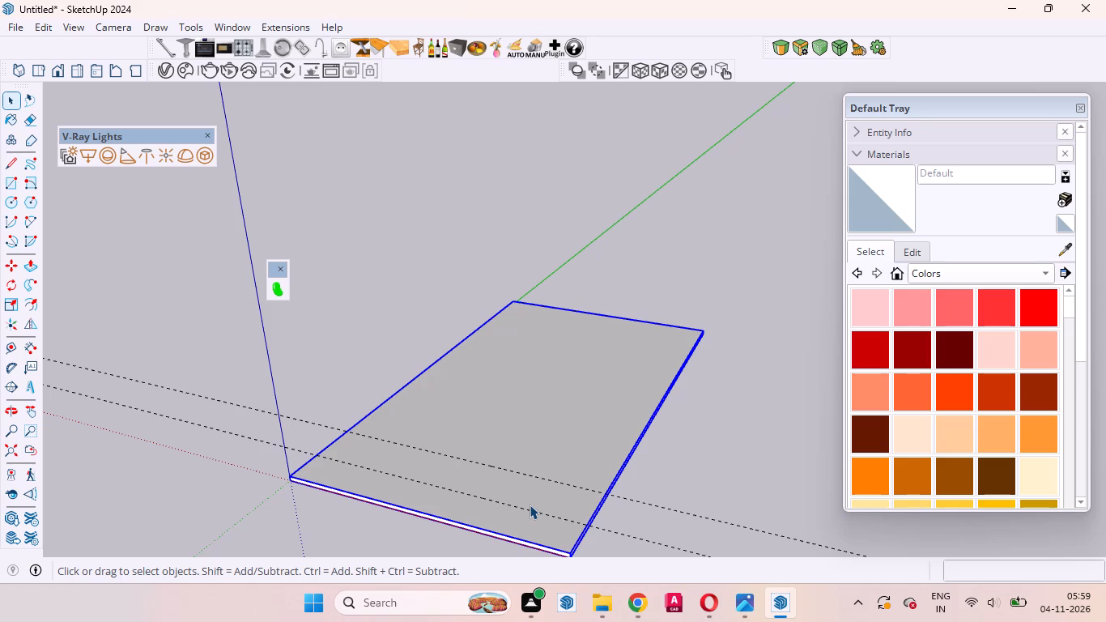
scroll(525, 505, "up", 4)
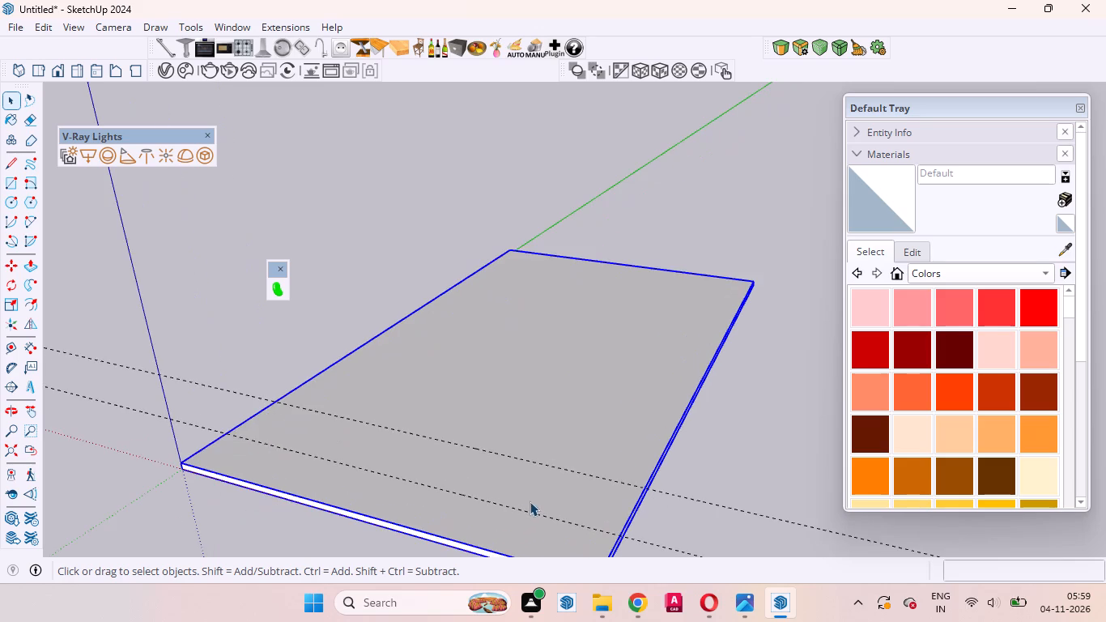
middle_click_drag(517, 524, 345, 566)
scroll(439, 477, "down", 1)
scroll(439, 477, "up", 1)
scroll(439, 477, "down", 3)
scroll(430, 457, "up", 5)
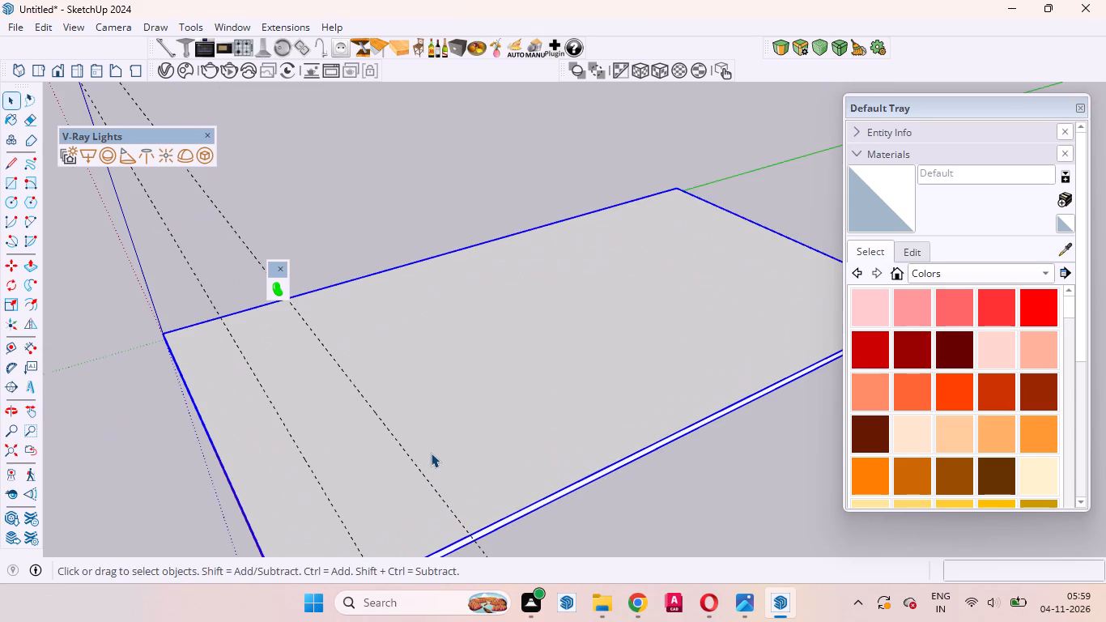
key("t")
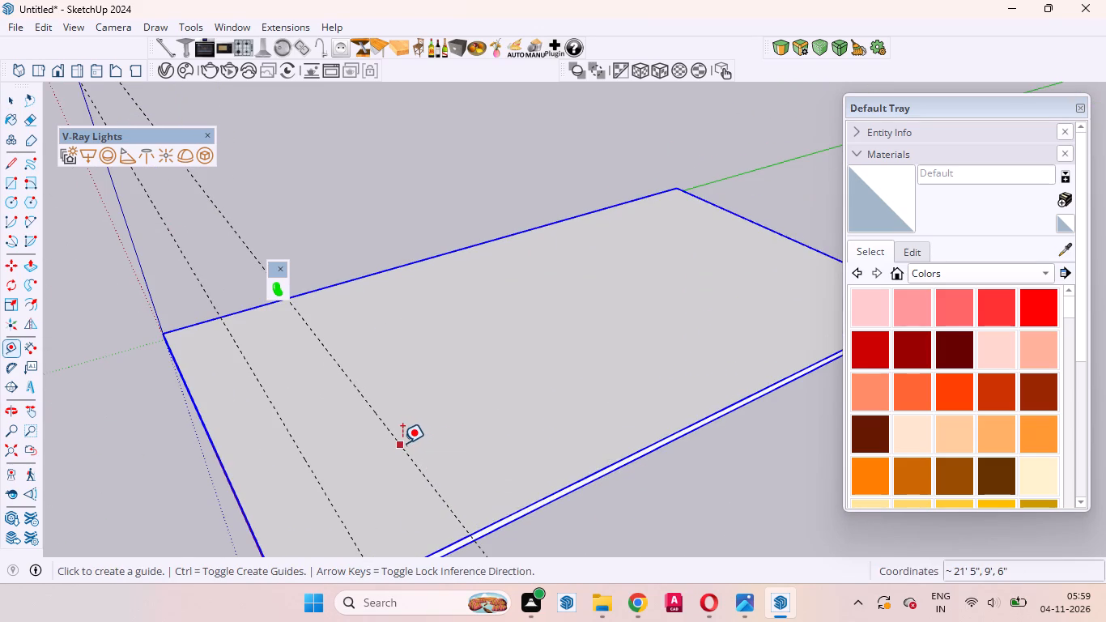
left_click(402, 441)
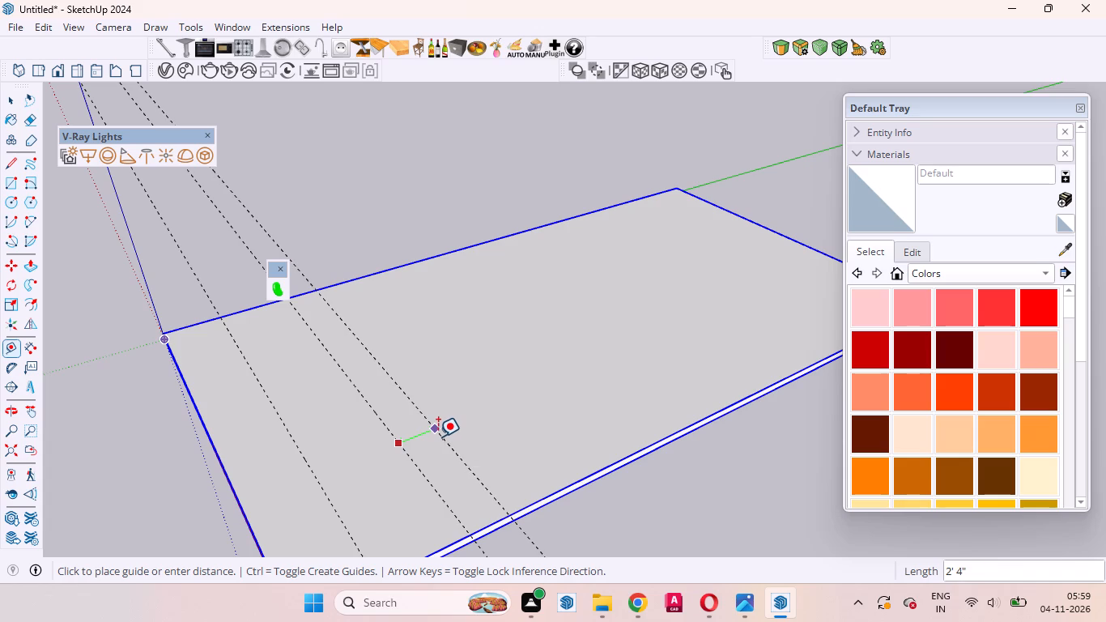
key("2")
key("apostrophe")
key("Return")
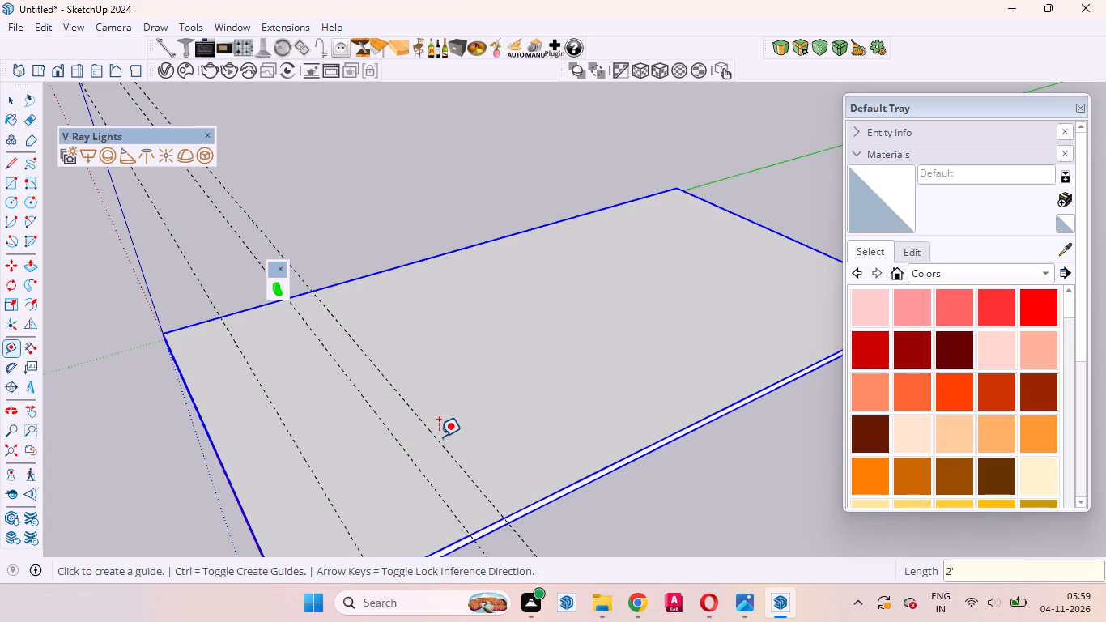
key("space")
Examine the slab and the three guide lines across it from several viewing angles.
scroll(438, 458, "down", 8)
middle_click_drag(378, 480, 676, 458)
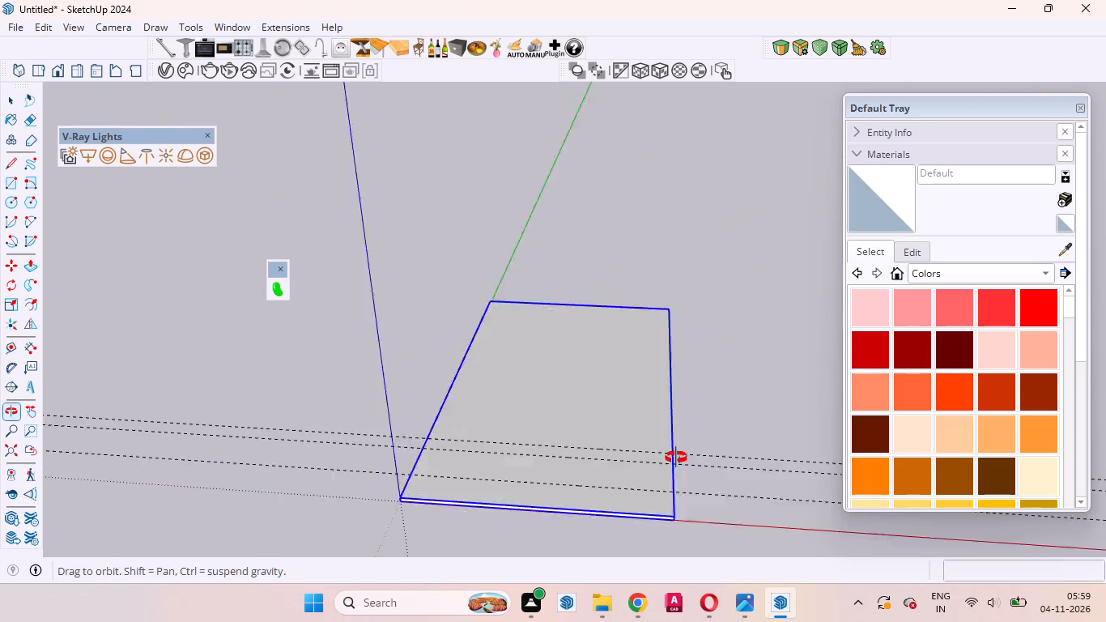
middle_click_drag(676, 458, 677, 458)
scroll(603, 454, "up", 5)
left_click(581, 340)
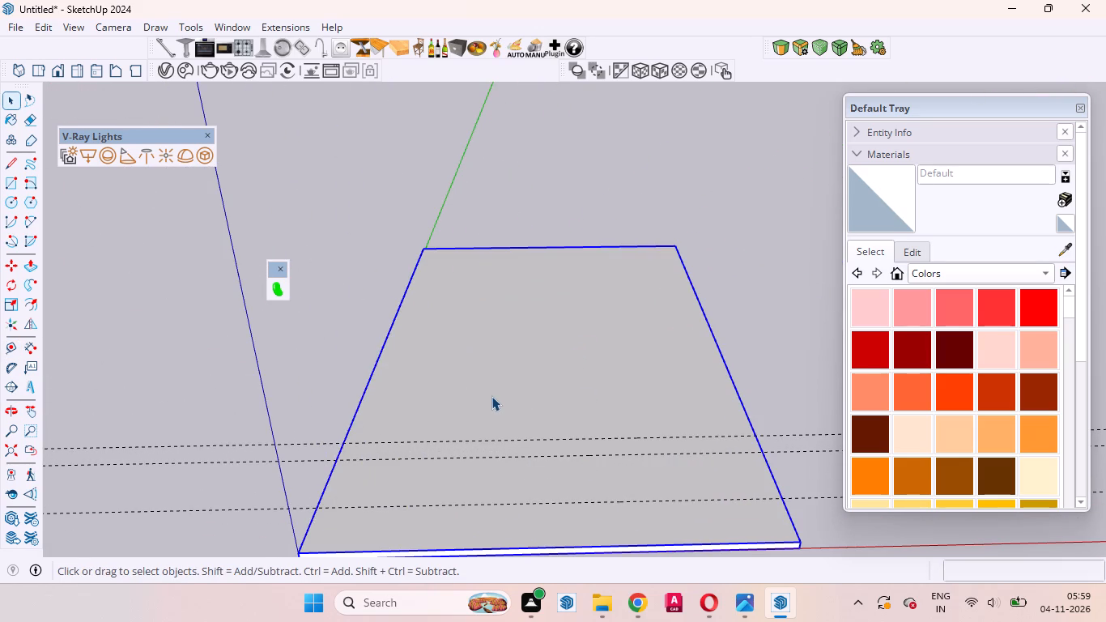
scroll(491, 396, "down", 1)
scroll(494, 398, "up", 4)
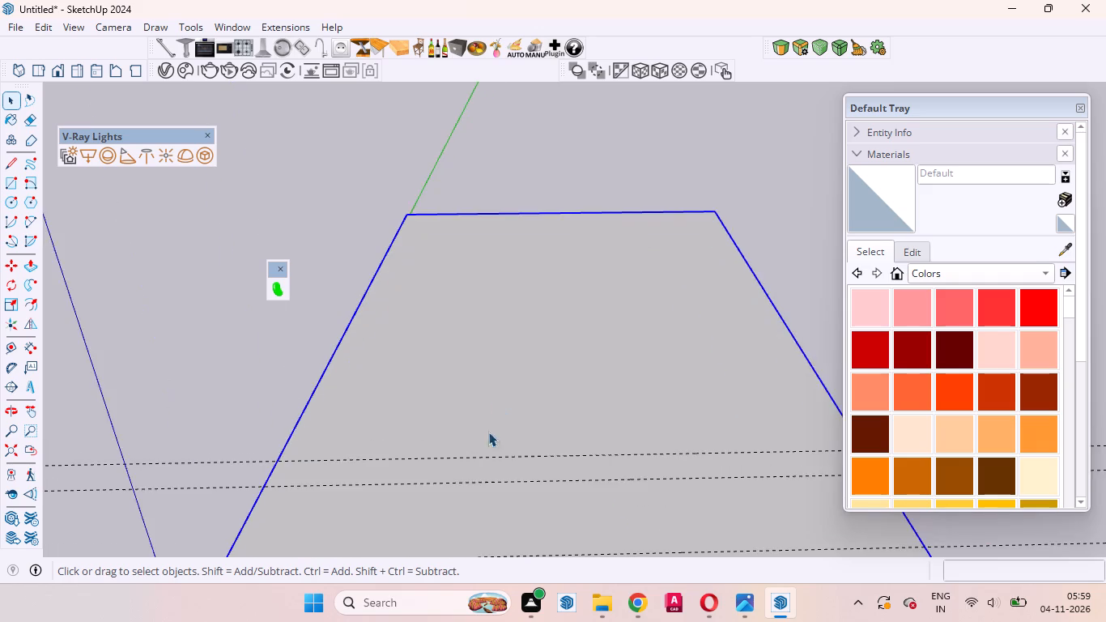
middle_click_drag(394, 475, 313, 491)
scroll(393, 396, "down", 2)
scroll(394, 396, "up", 1)
scroll(394, 396, "down", 8)
scroll(492, 384, "up", 1)
middle_click_drag(436, 416, 261, 501)
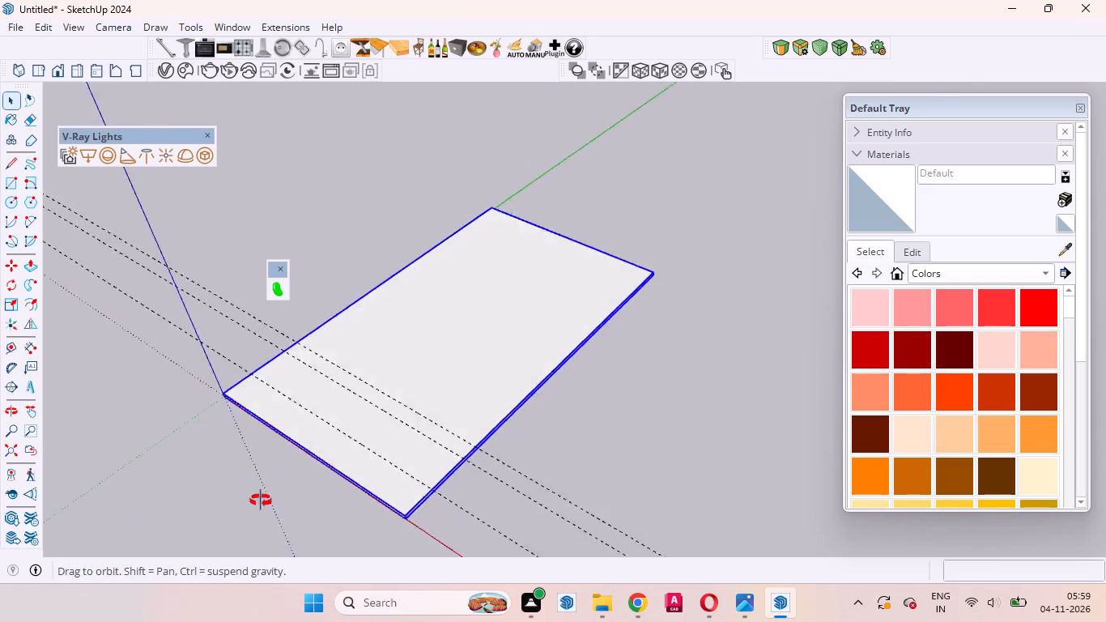
middle_click_drag(261, 501, 163, 509)
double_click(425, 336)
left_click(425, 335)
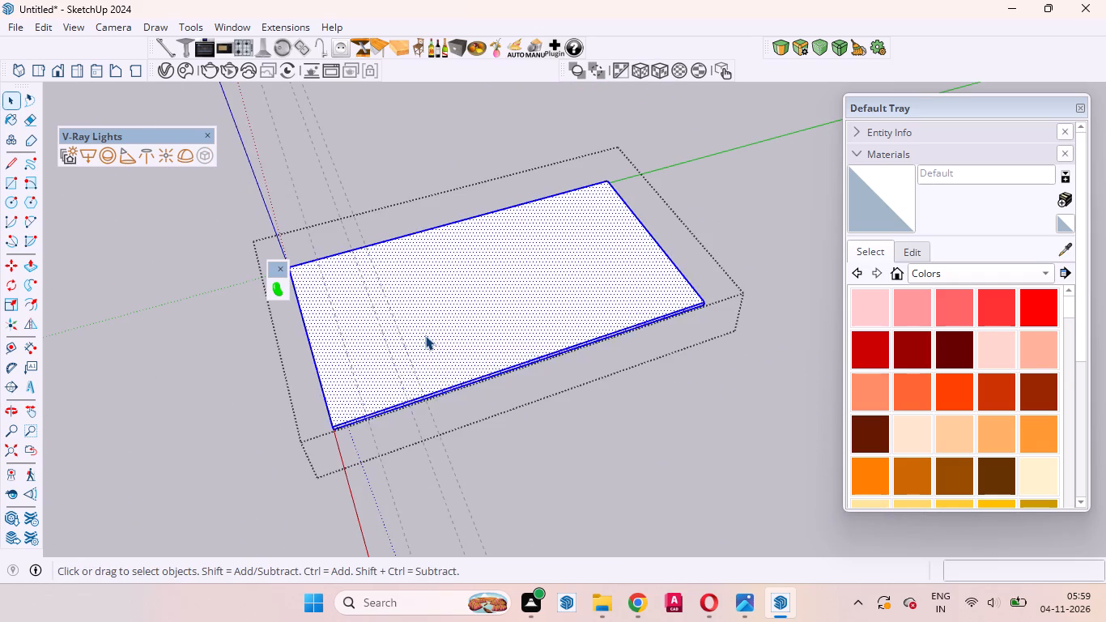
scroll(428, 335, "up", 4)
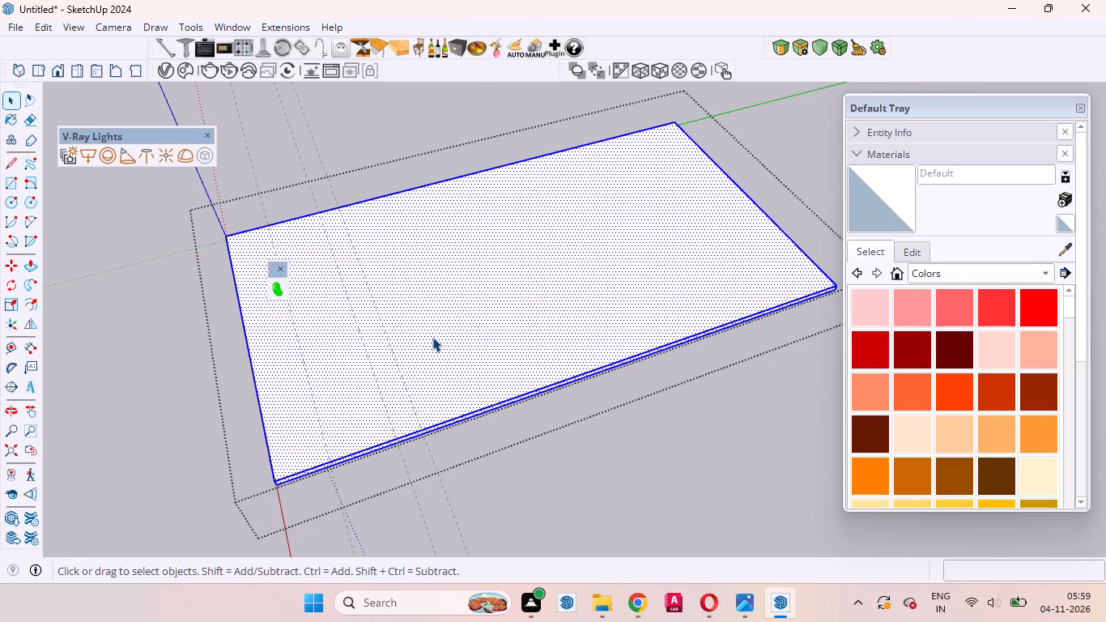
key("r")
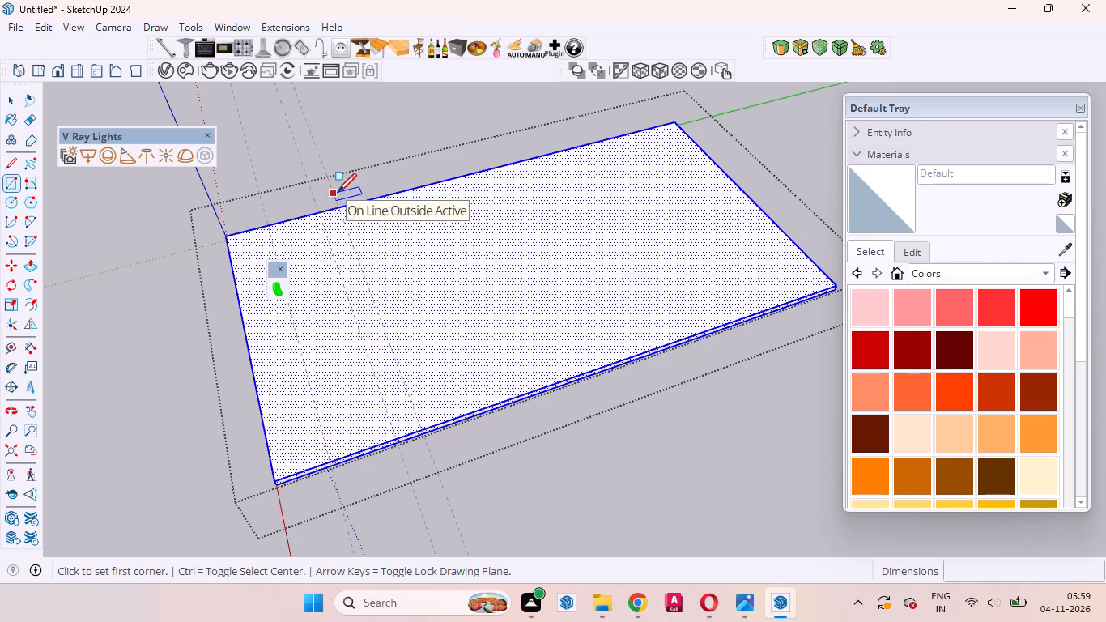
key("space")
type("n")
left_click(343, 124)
In a new group, draw a rectangle about 27' 5" by 30' across the slab's full width, starting at the third guide line.
right_click(344, 134)
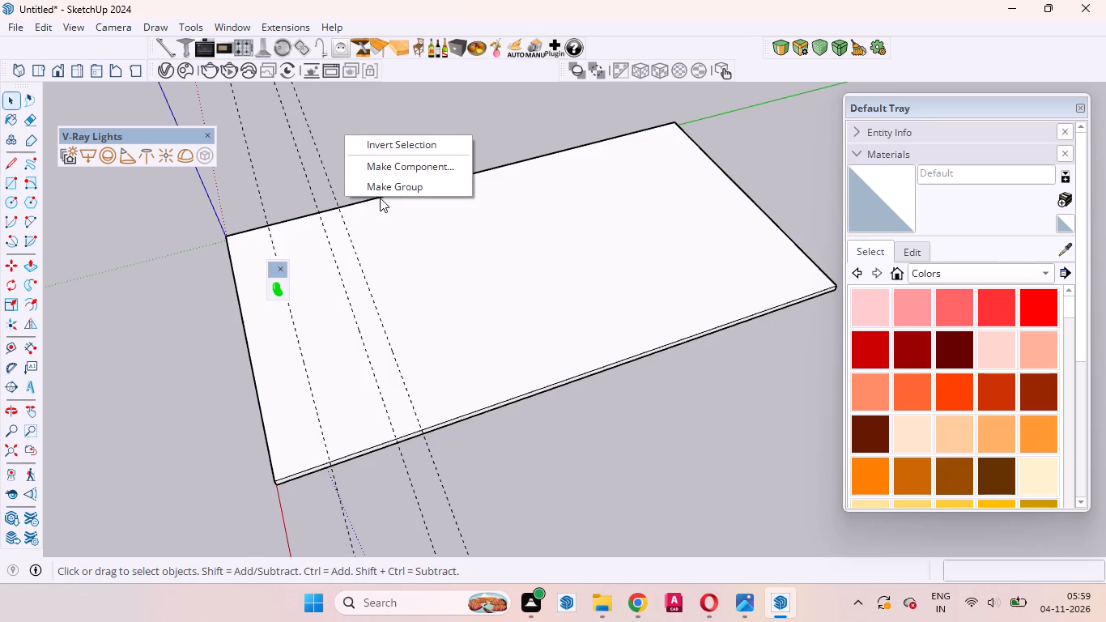
left_click(380, 190)
key("r")
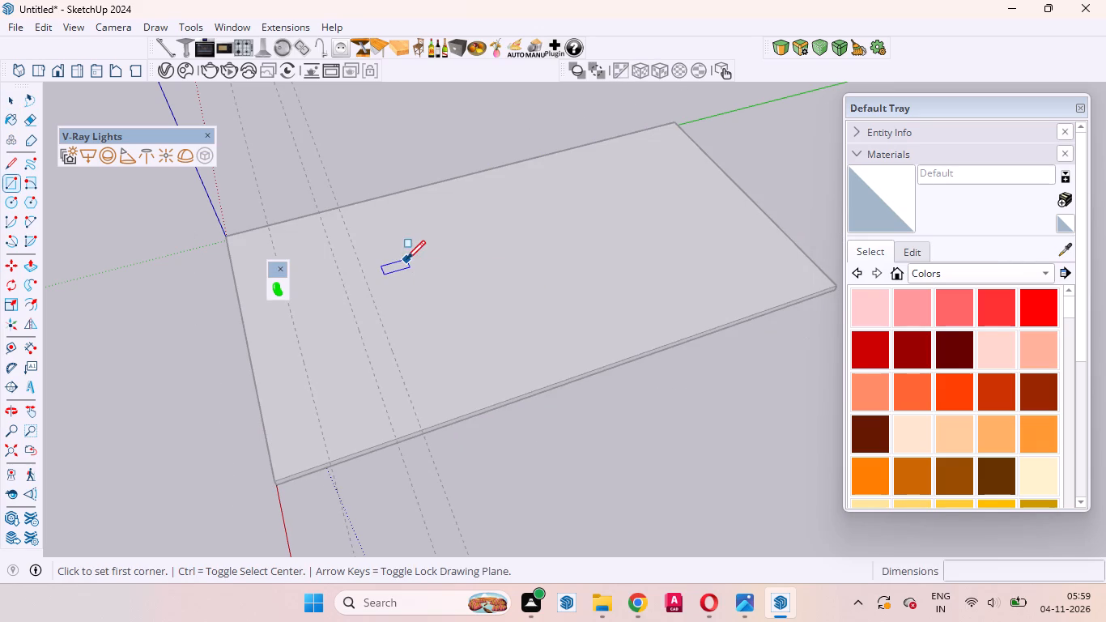
left_click(338, 207)
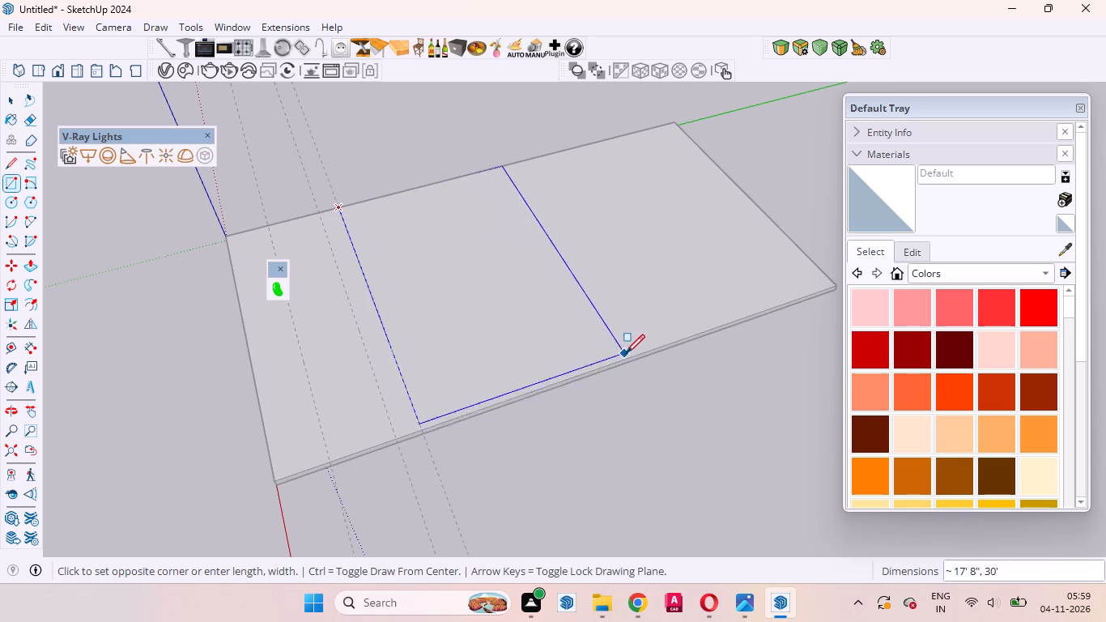
left_click(729, 325)
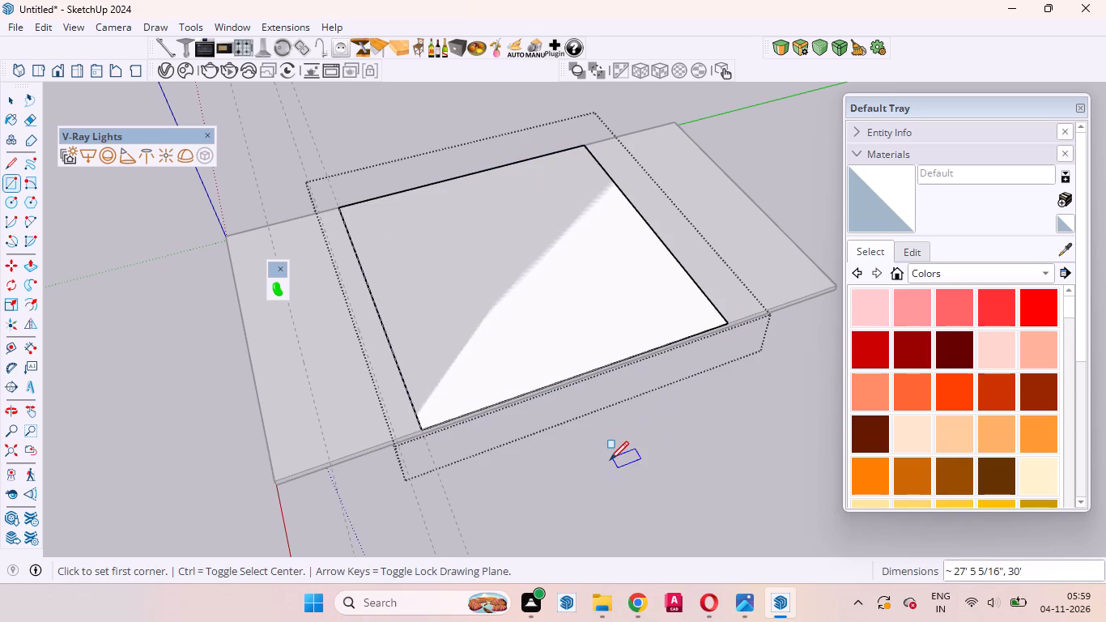
key("space")
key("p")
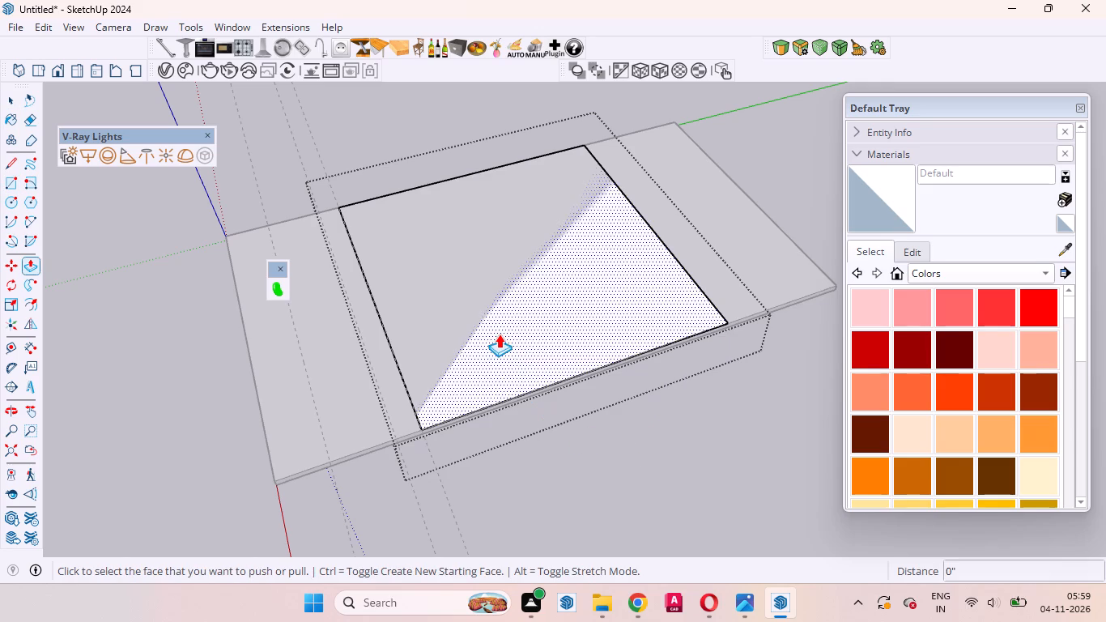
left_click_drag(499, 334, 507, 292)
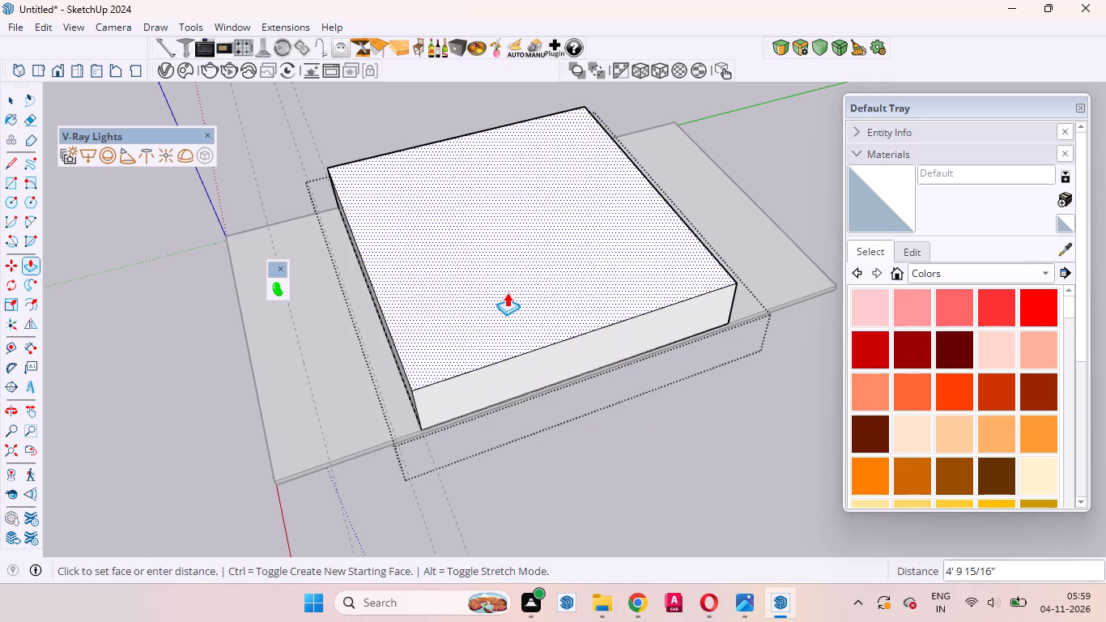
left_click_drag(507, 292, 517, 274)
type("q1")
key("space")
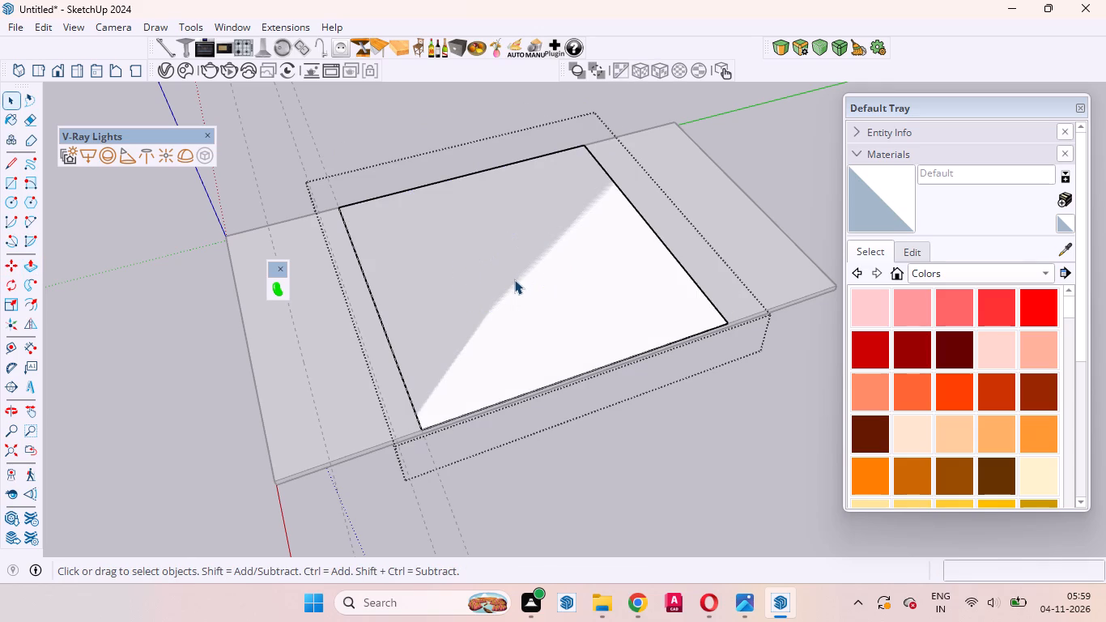
Push/Pull the rectangle on the slab upward 11' to form a solid block.
key("p")
middle_click_drag(489, 330, 713, 194)
middle_click(717, 193)
middle_click_drag(734, 181, 739, 174)
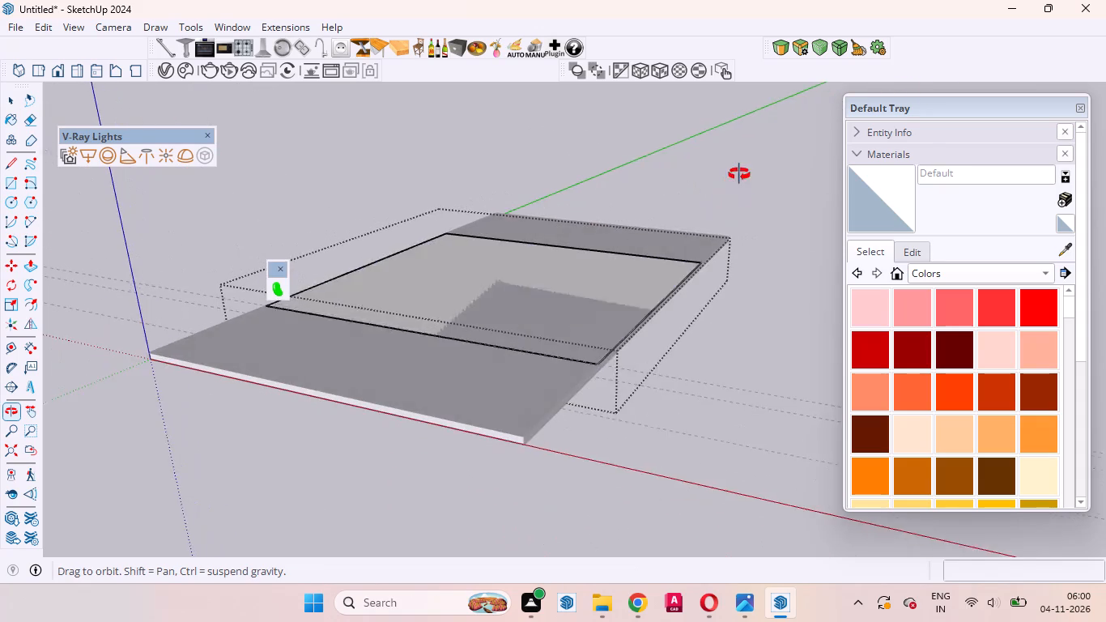
middle_click_drag(739, 174, 741, 173)
middle_click(742, 169)
middle_click_drag(732, 180, 723, 190)
middle_click_drag(708, 206, 690, 223)
middle_click_drag(662, 242, 469, 360)
middle_click_drag(449, 370, 379, 400)
left_click_drag(514, 337, 535, 303)
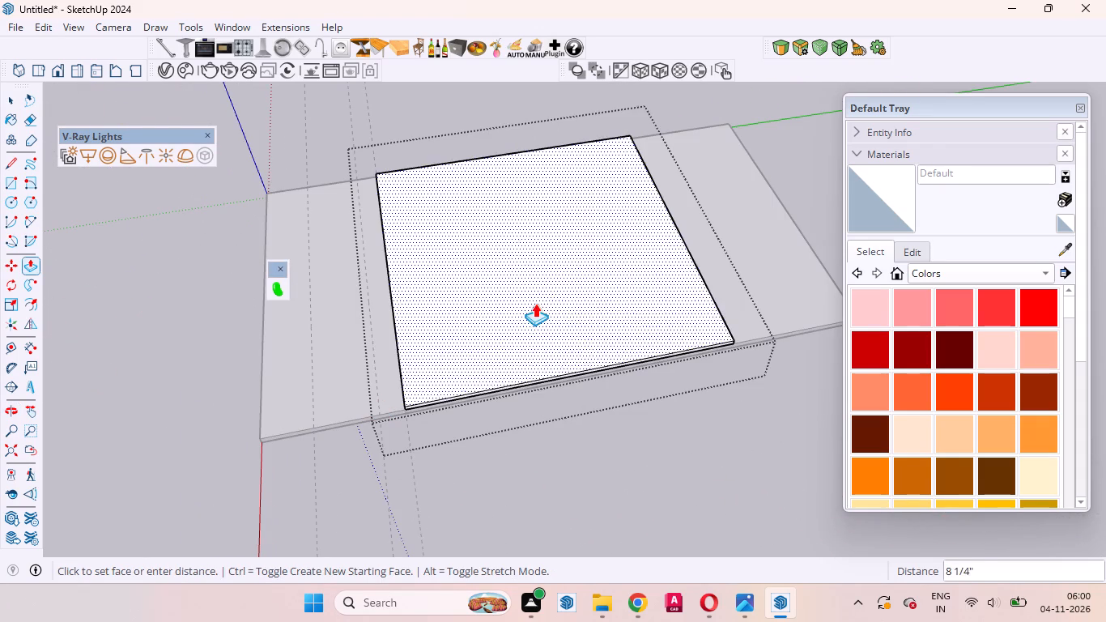
left_click_drag(535, 303, 545, 290)
type("11'")
key("Return")
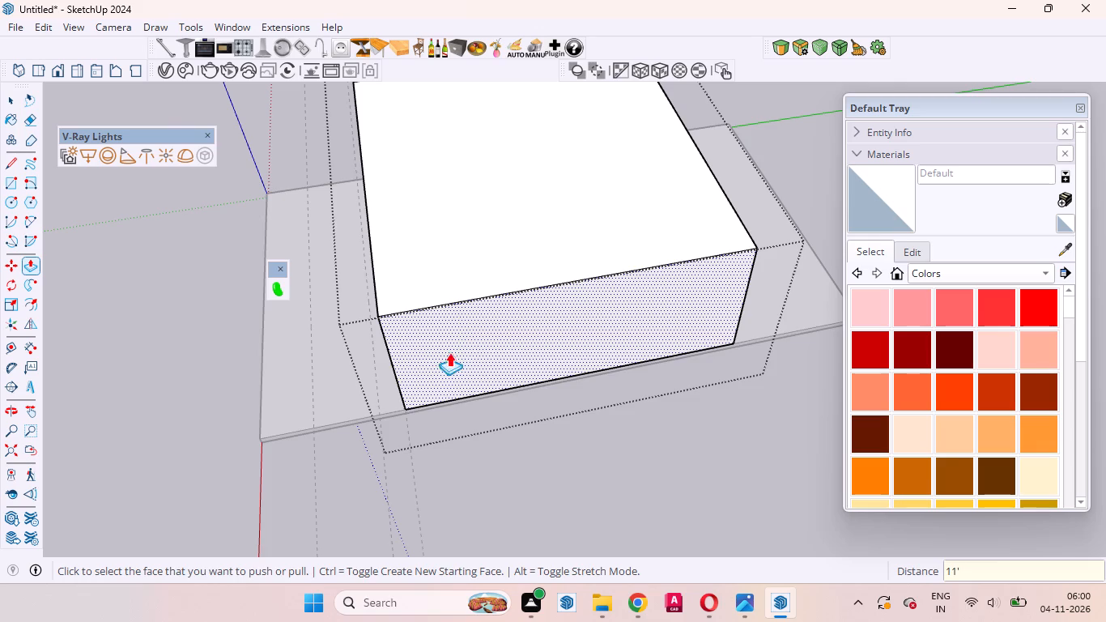
middle_click_drag(460, 353, 892, 149)
key("space")
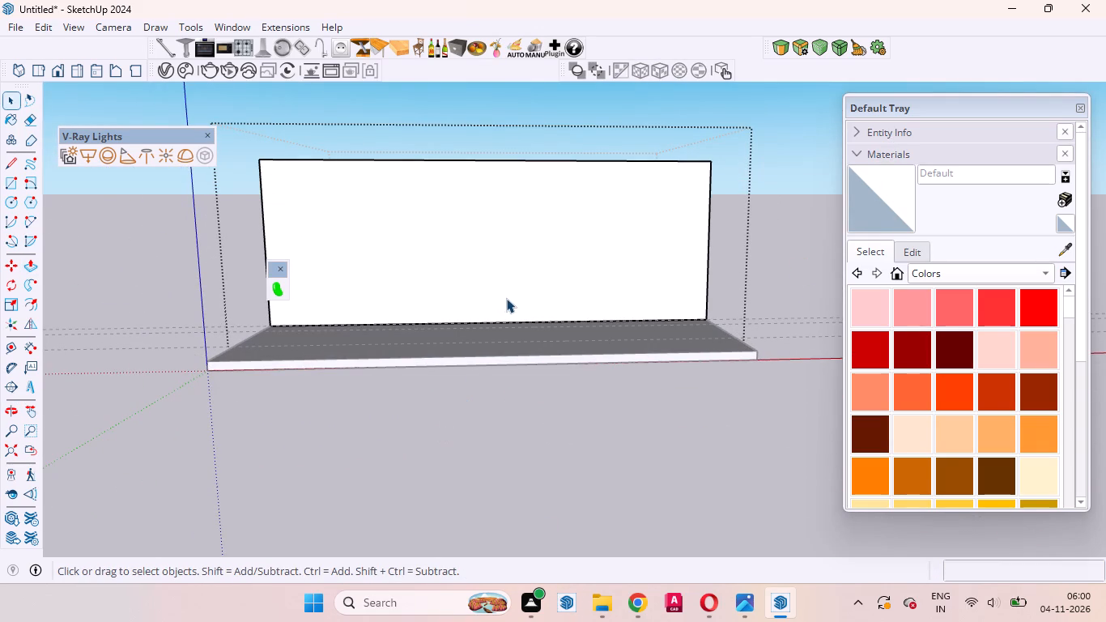
Divide the bottom edge of the block's front face, facing the guide lines, into 3 segments.
middle_click_drag(391, 323, 410, 350)
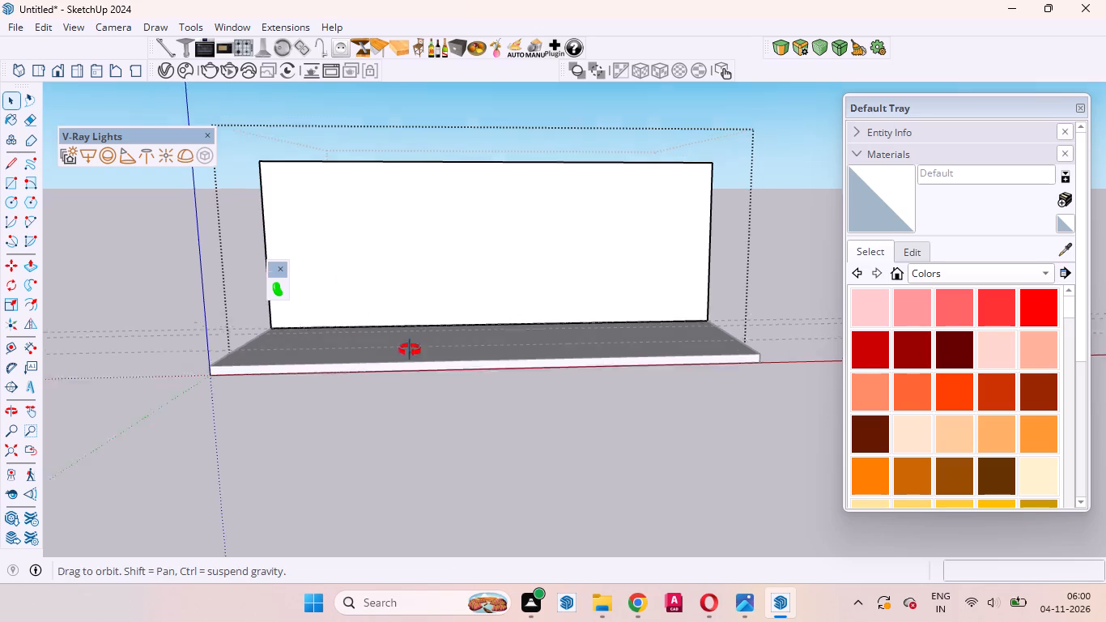
middle_click_drag(410, 350, 429, 398)
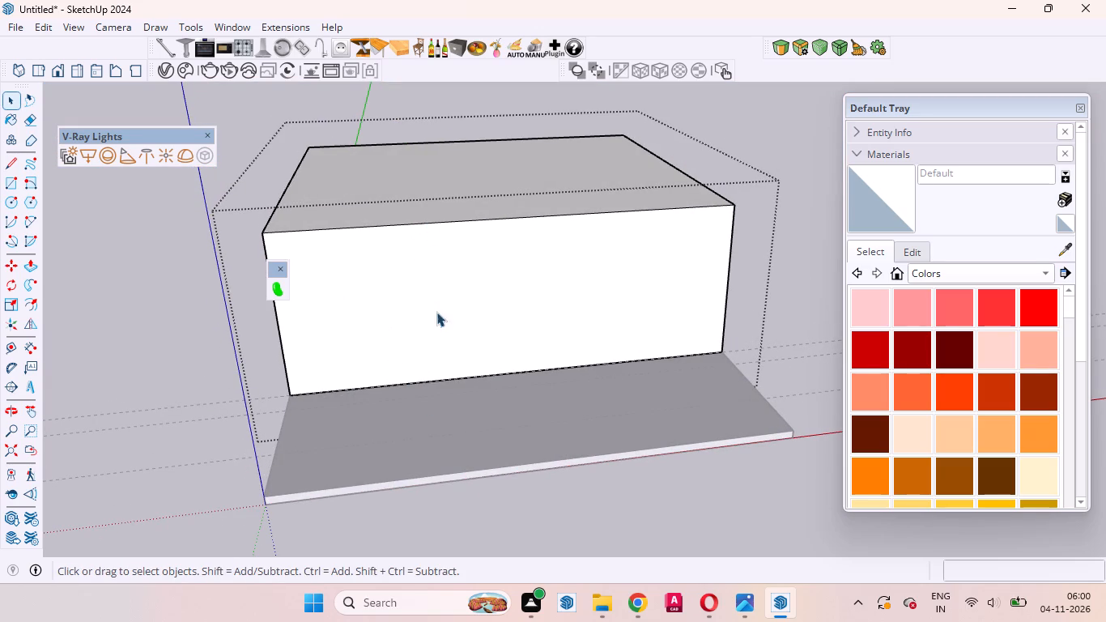
left_click(436, 381)
right_click(436, 379)
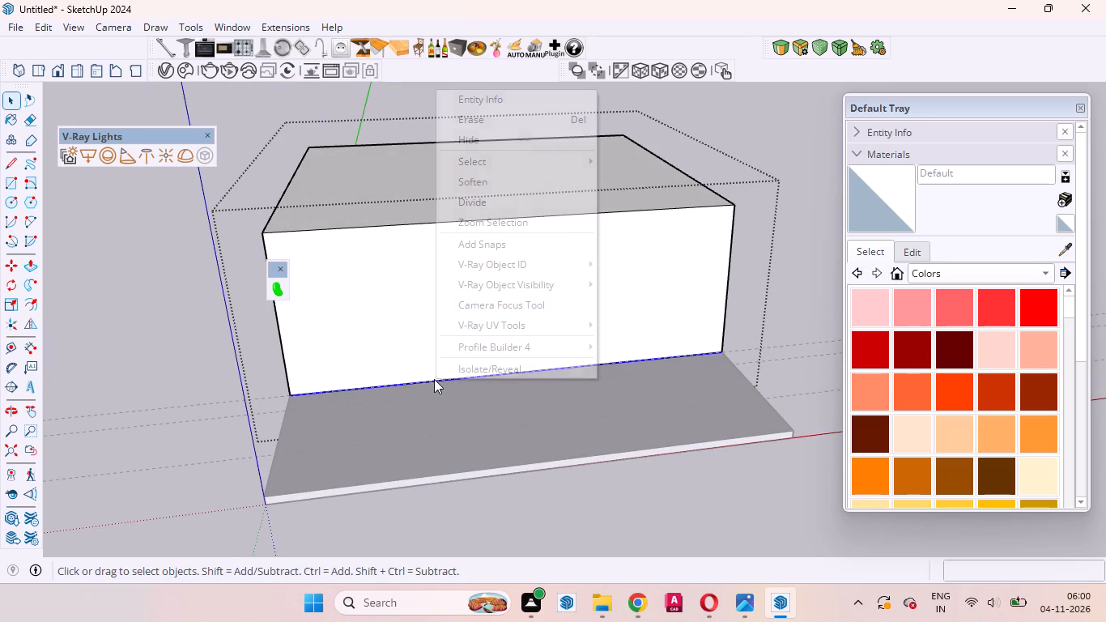
left_click(460, 198)
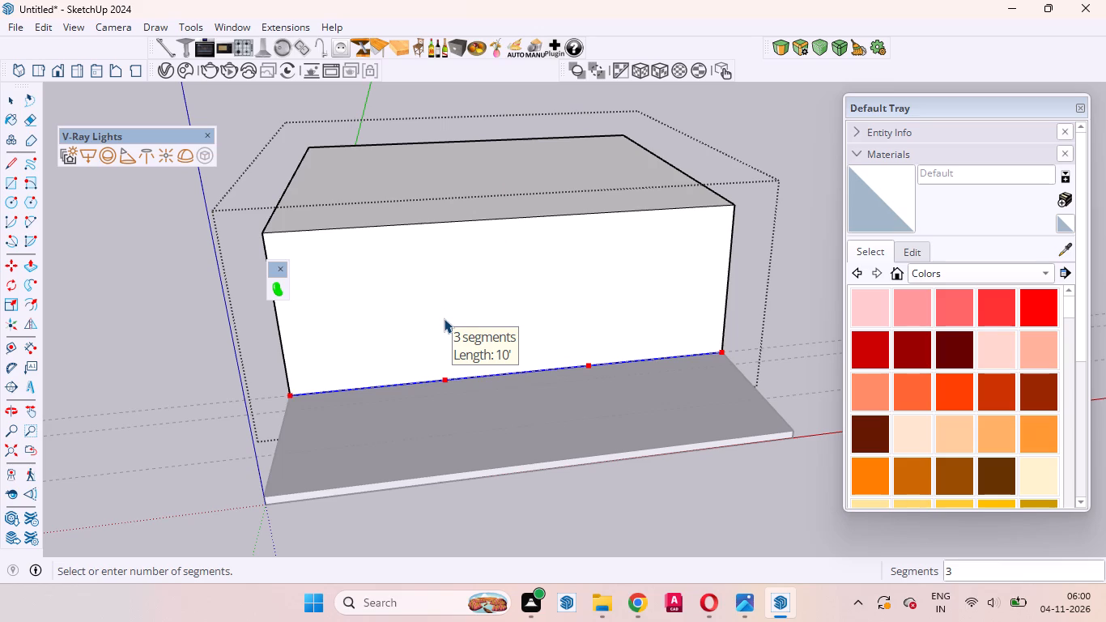
left_click(444, 318)
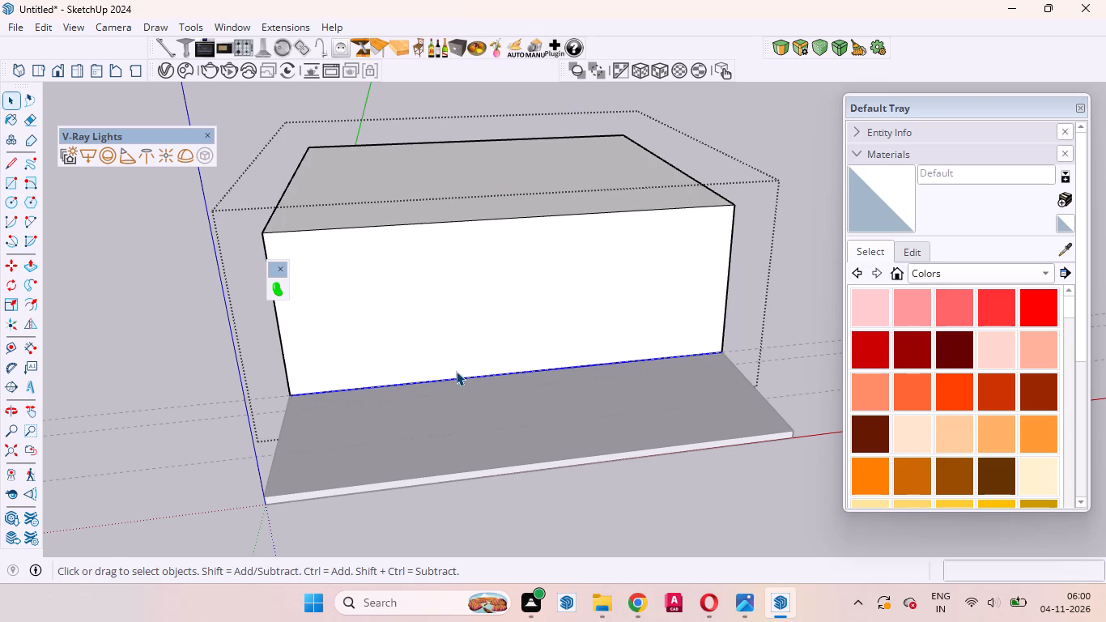
Draw two vertical 11' lines on the block's front face, from the bottom edge's division points up to the top edge.
key("semicolon")
key("l")
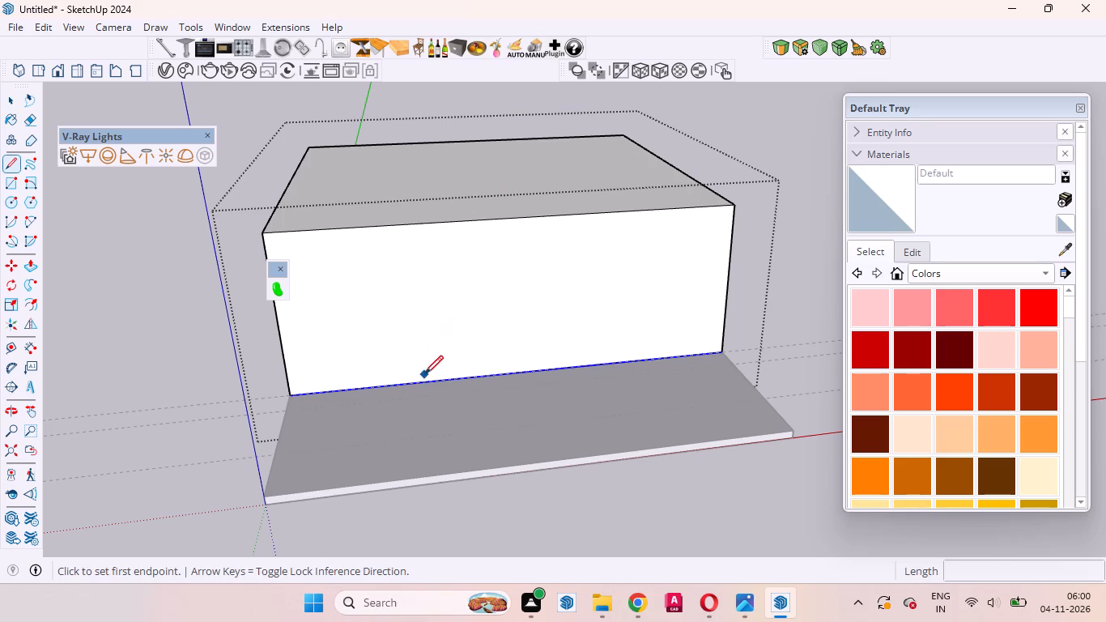
left_click(444, 381)
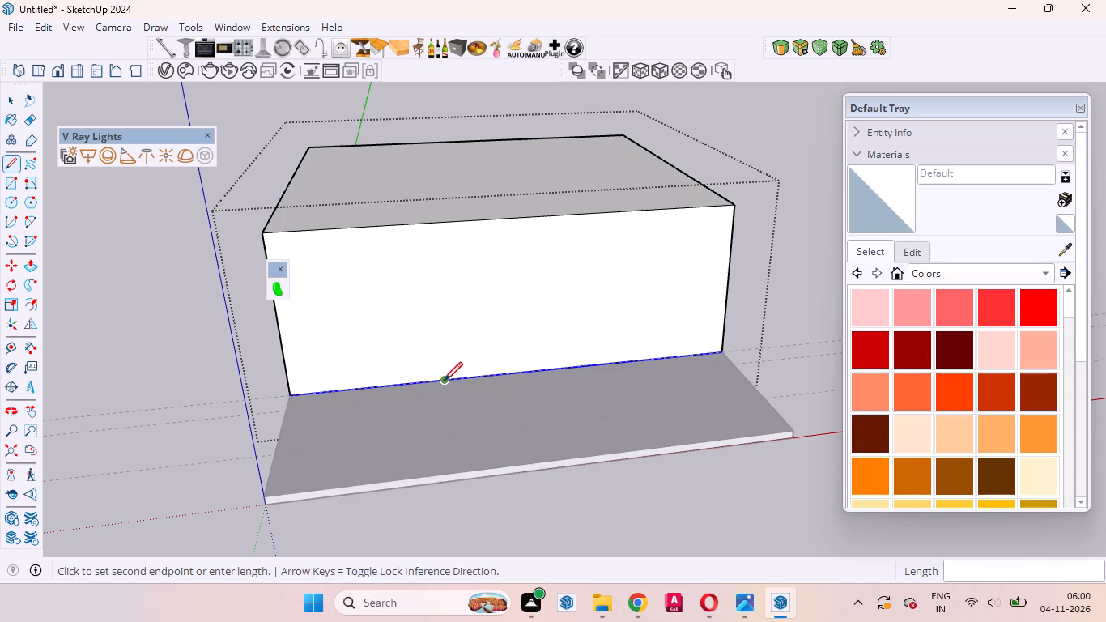
left_click(436, 224)
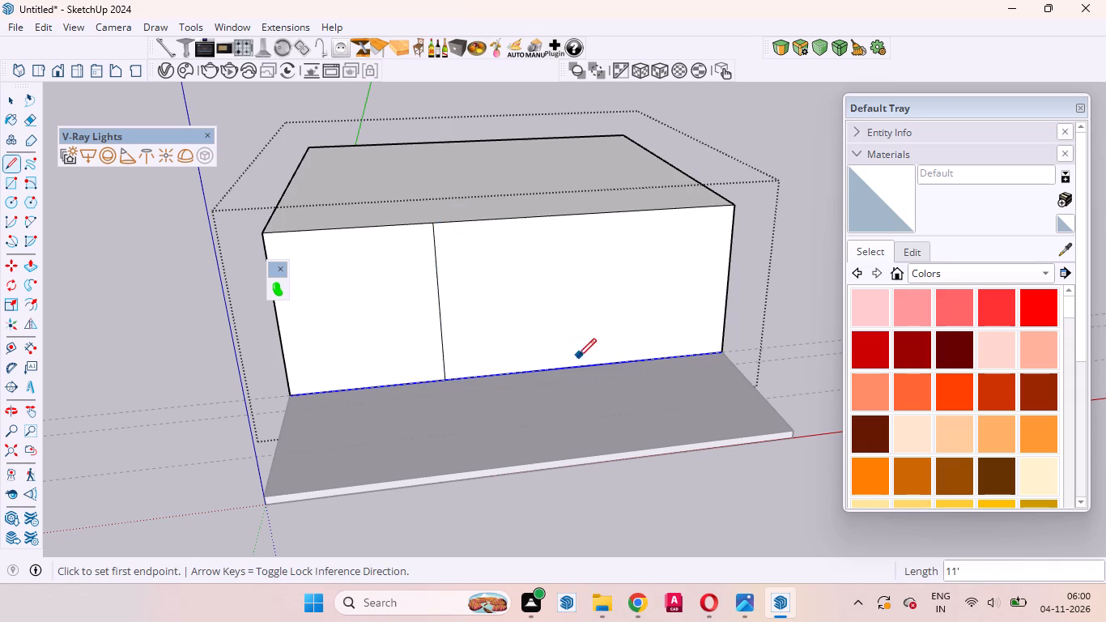
left_click(589, 364)
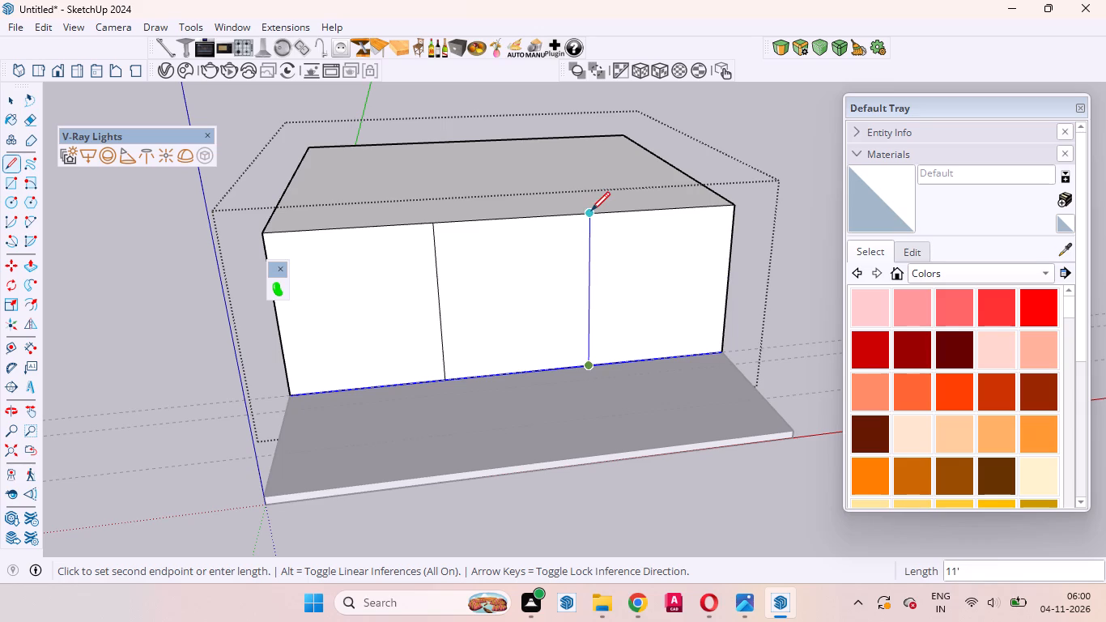
left_click(592, 211)
key("space")
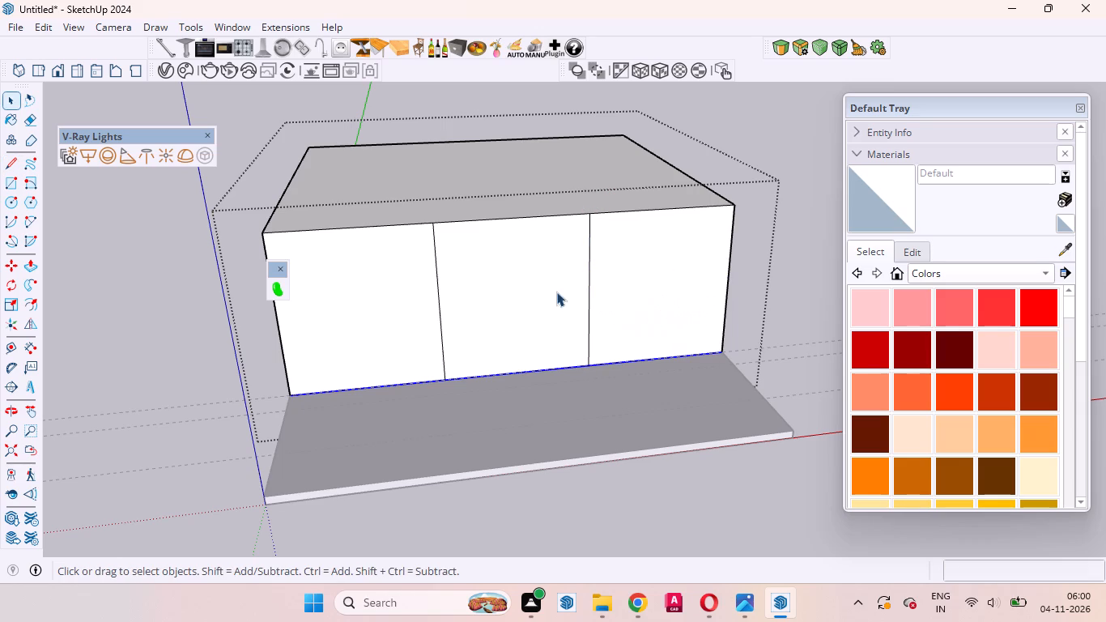
Copy the bottom edge of the front face's middle third 3' upward on the face.
left_click(556, 292)
left_click(689, 350)
left_click(429, 289)
left_click(493, 296)
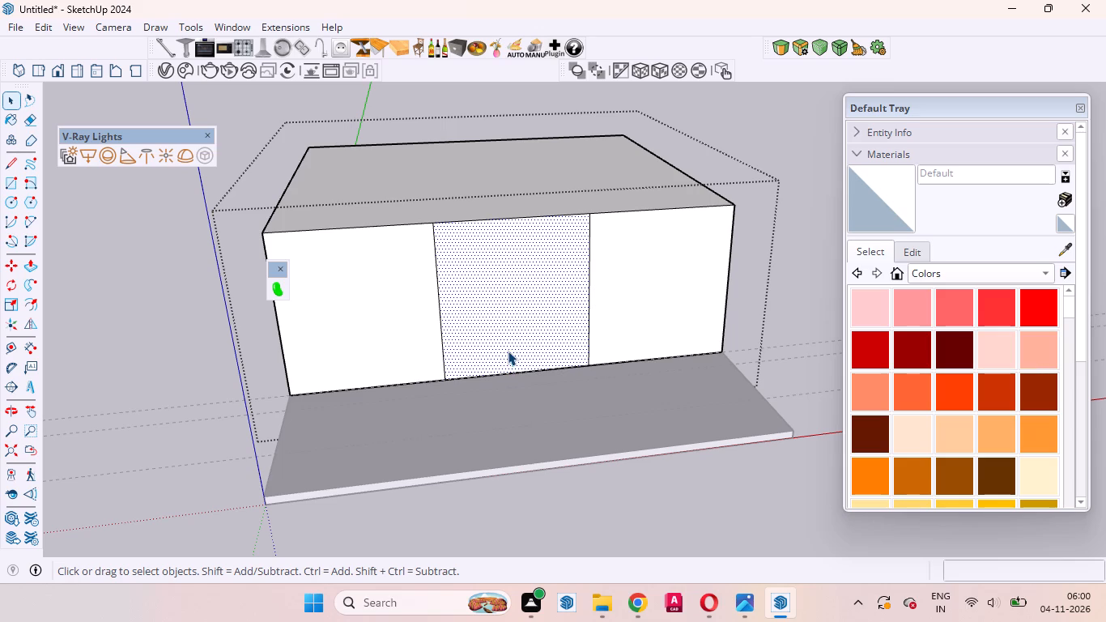
middle_click_drag(522, 323, 336, 382)
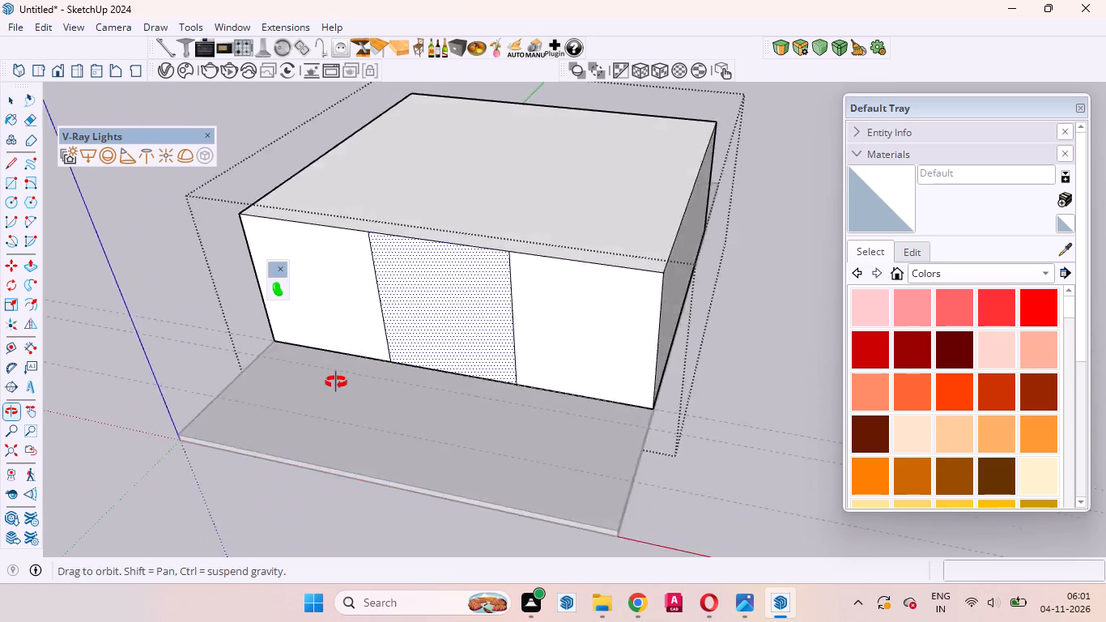
middle_click_drag(336, 382, 339, 376)
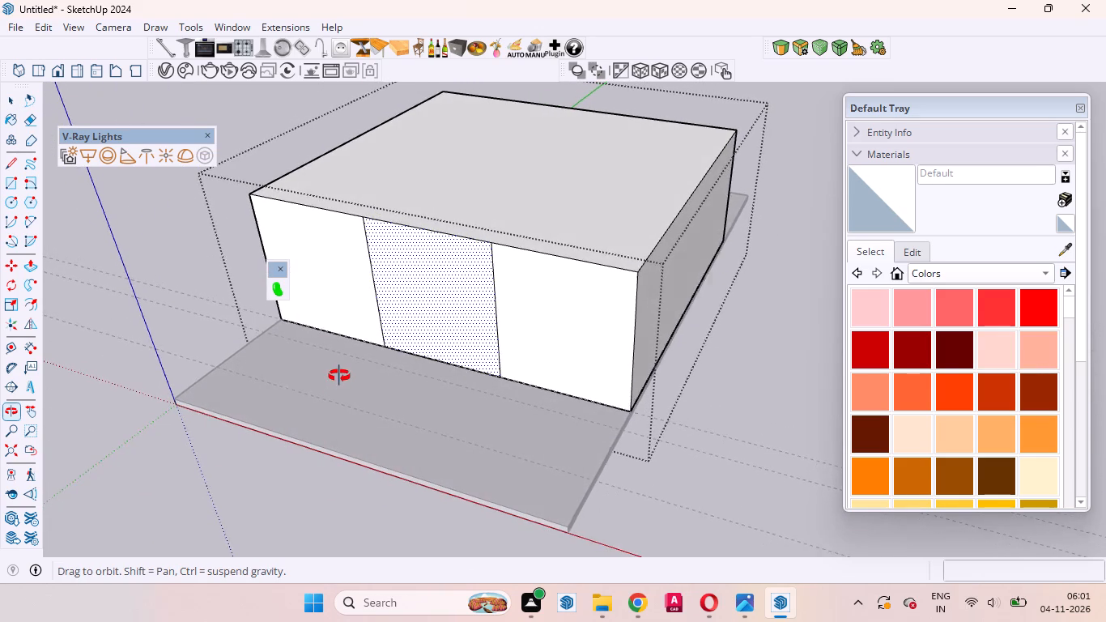
middle_click_drag(339, 376, 488, 472)
middle_click(488, 472)
scroll(471, 438, "down", 9)
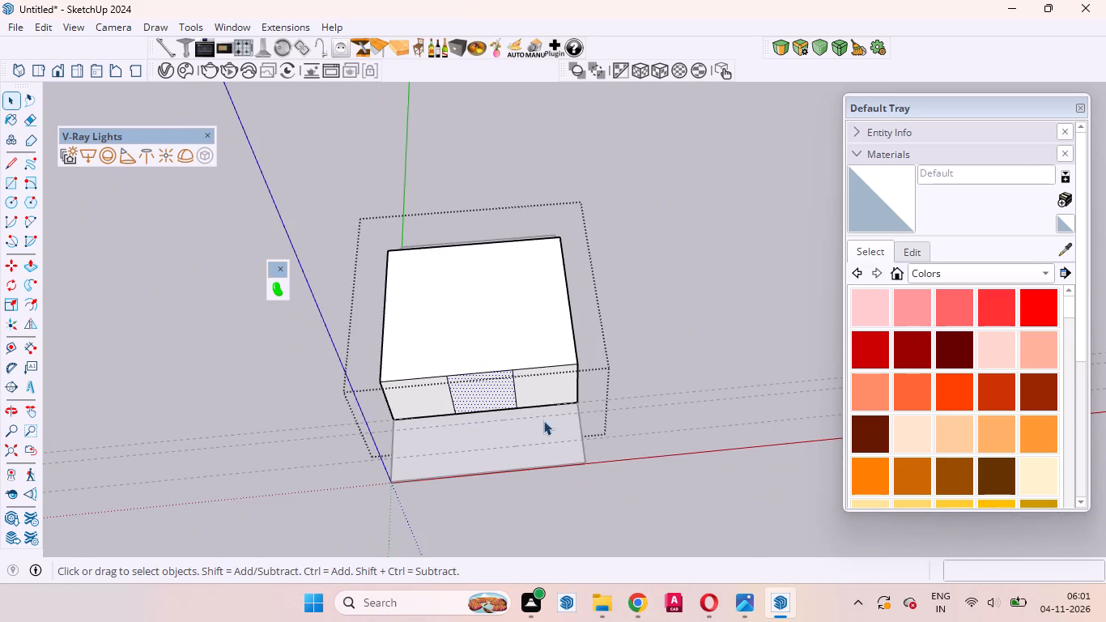
scroll(612, 425, "up", 2)
scroll(612, 425, "down", 1)
scroll(612, 425, "up", 12)
middle_click_drag(318, 432, 266, 384)
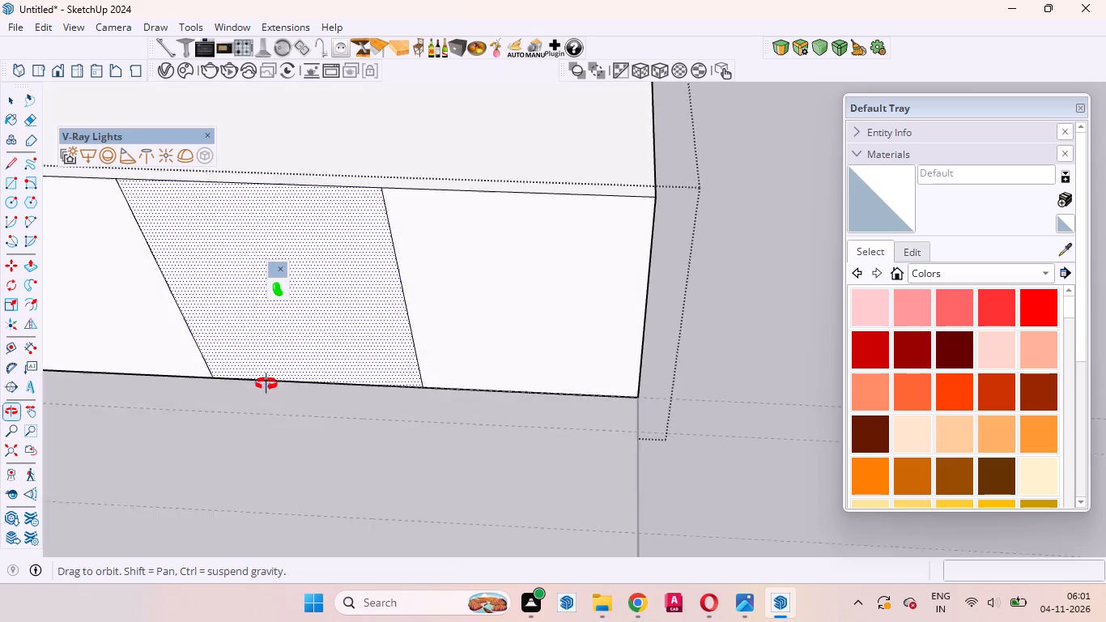
middle_click_drag(266, 384, 268, 382)
scroll(295, 352, "up", 4)
left_click(300, 391)
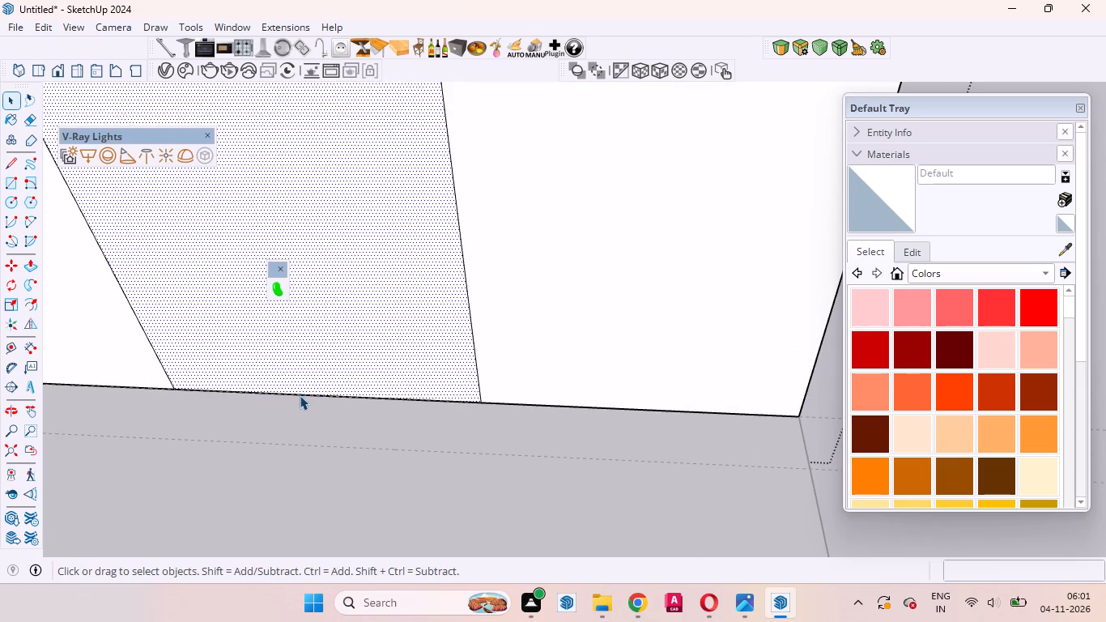
left_click(300, 396)
scroll(491, 381, "down", 8)
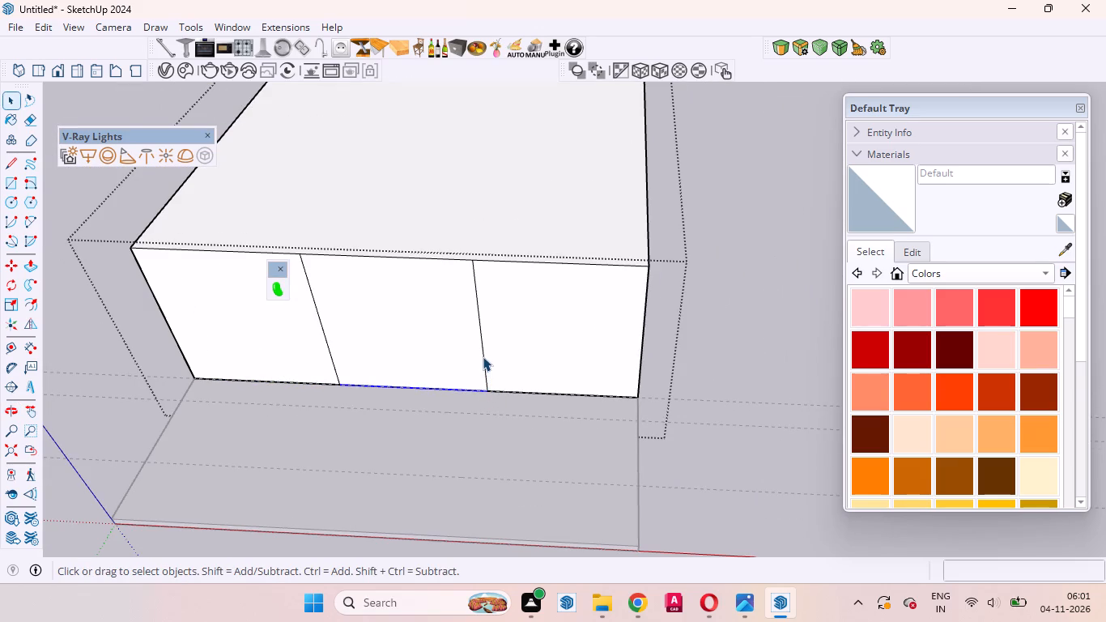
scroll(483, 356, "up", 3)
middle_click_drag(464, 402, 394, 402)
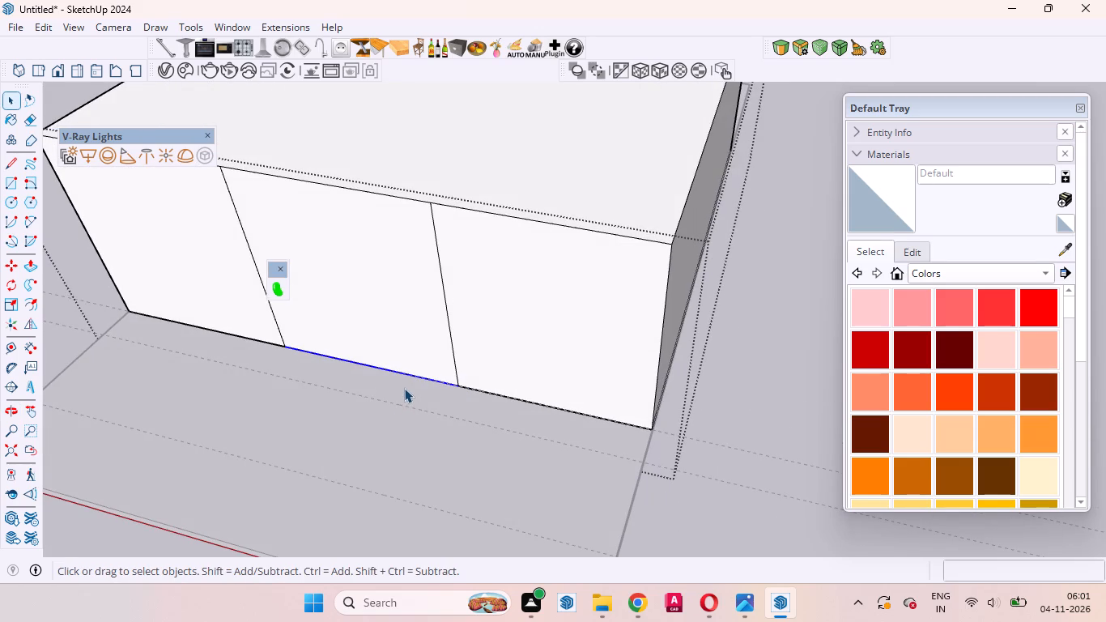
key("m")
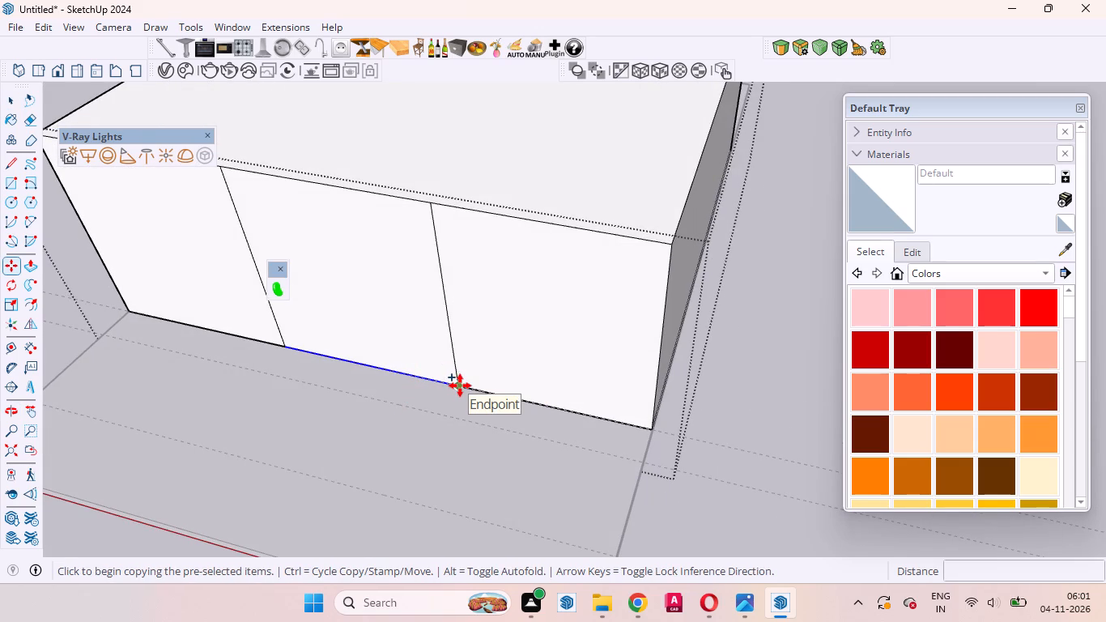
left_click(460, 386)
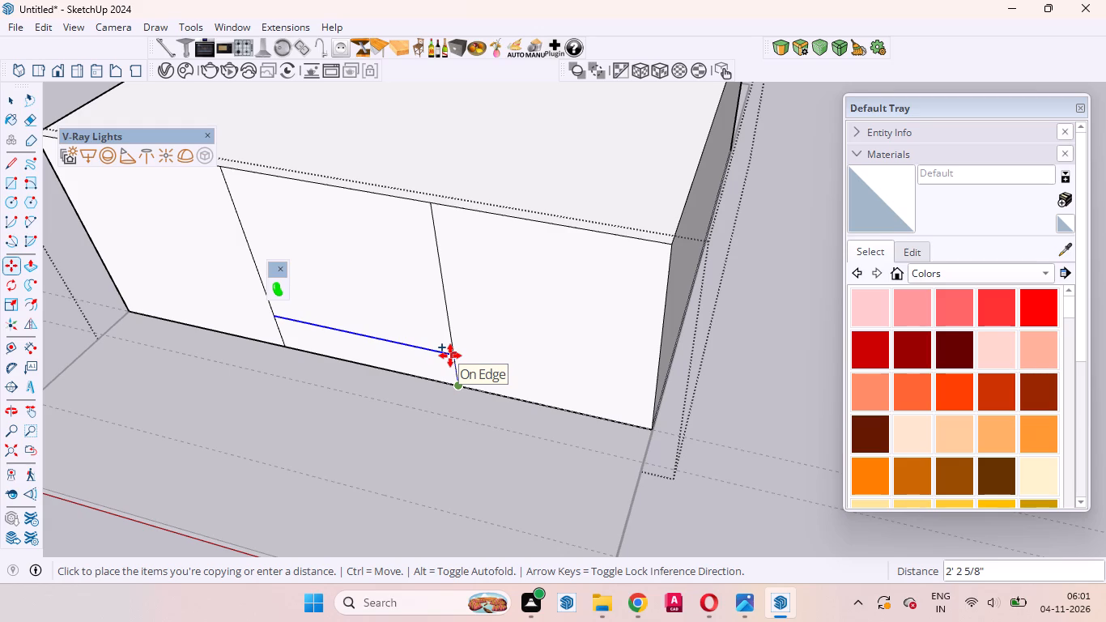
key("3")
key("apostrophe")
key("Return")
key("space")
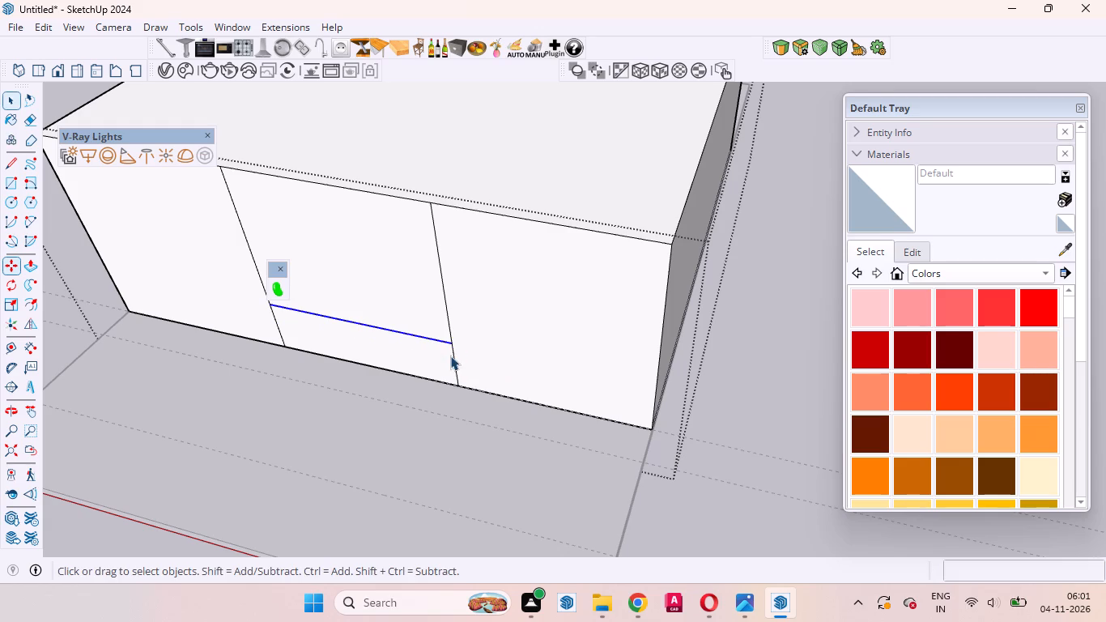
Push/Pull the 3' high lower panel of the middle third outward 7' over the slab.
left_click(440, 354)
middle_click_drag(436, 384, 542, 323)
scroll(436, 386, "up", 1)
middle_click(542, 323)
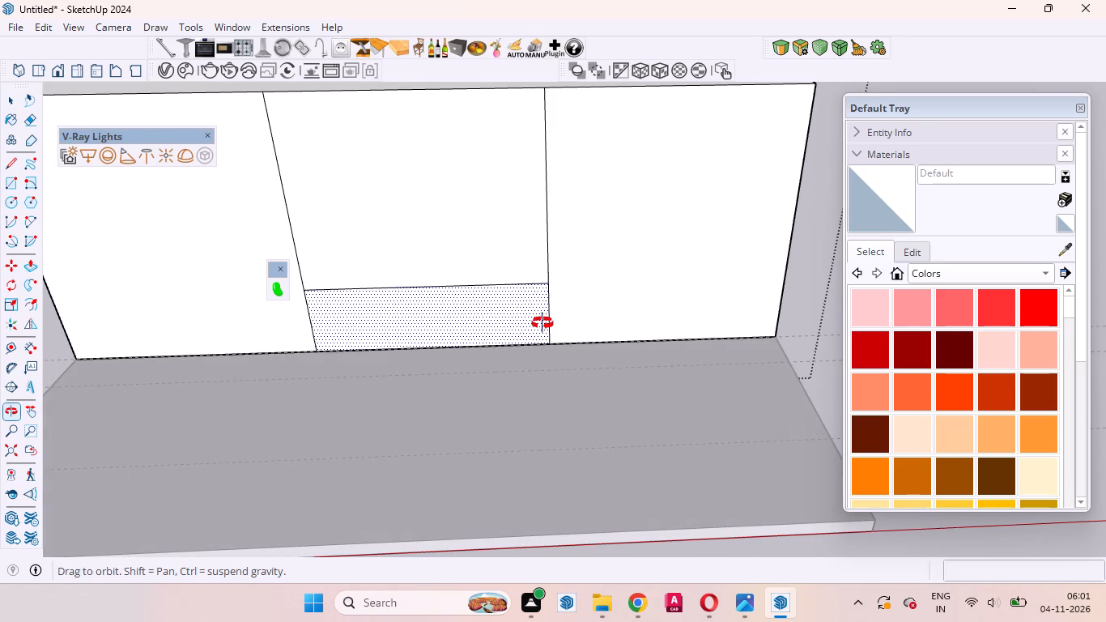
middle_click(542, 323)
middle_click(542, 323)
middle_click_drag(542, 323, 742, 391)
scroll(608, 392, "down", 1)
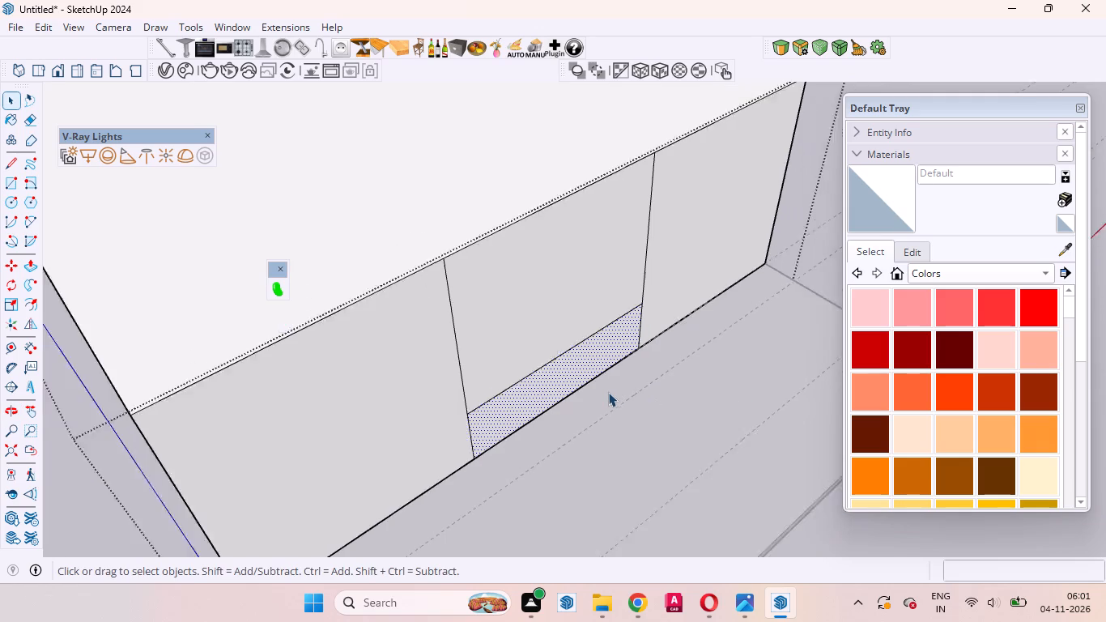
scroll(608, 392, "down", 3)
scroll(580, 402, "up", 5)
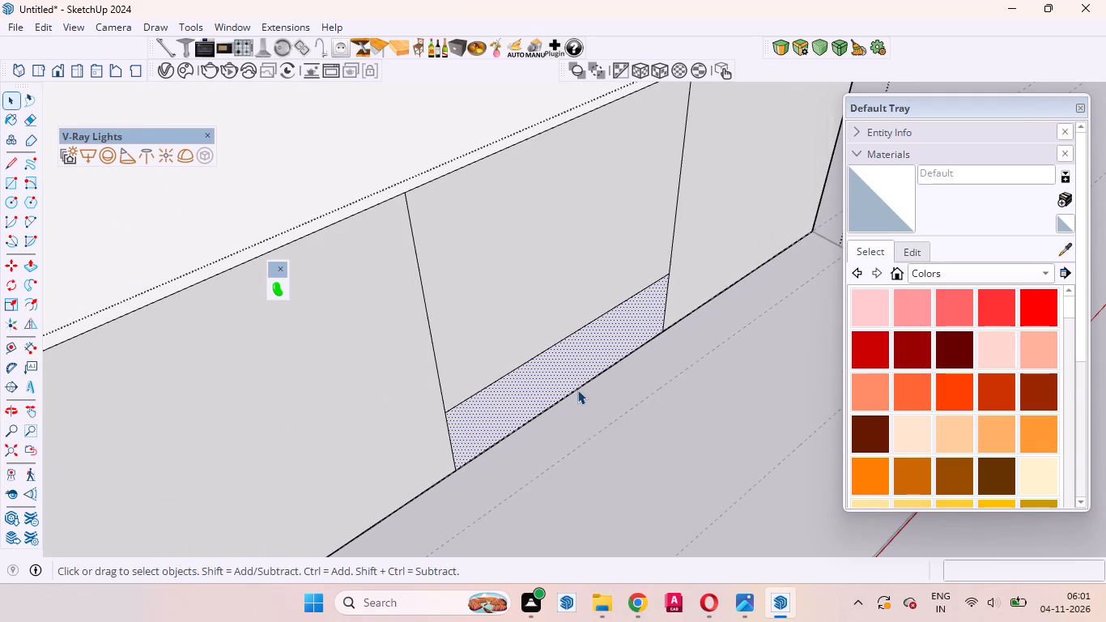
key("p")
left_click(558, 368)
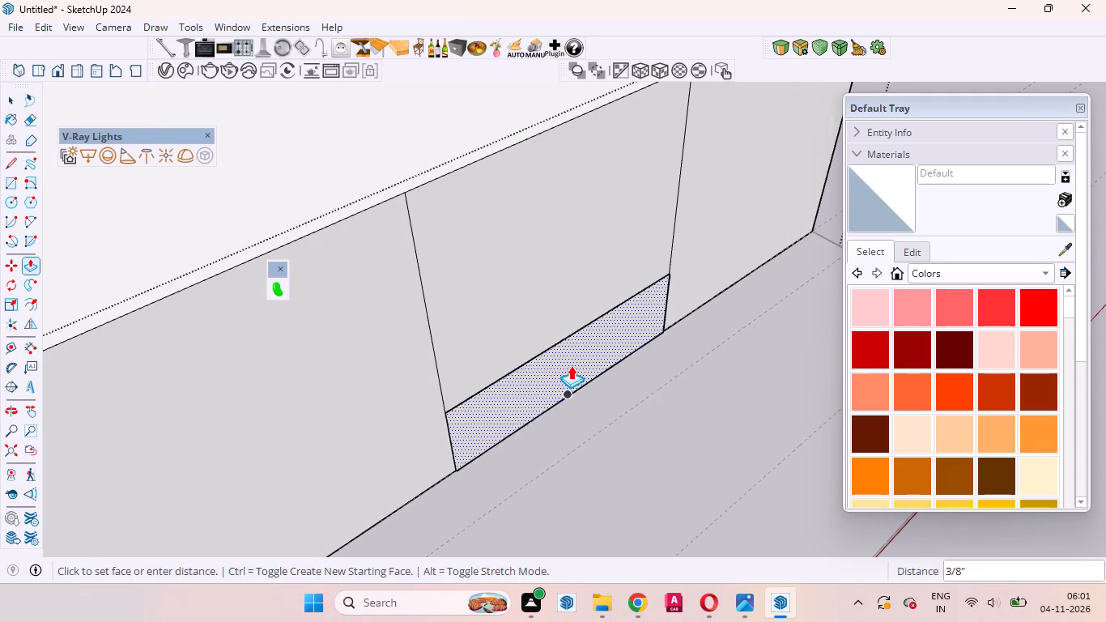
scroll(571, 366, "down", 2)
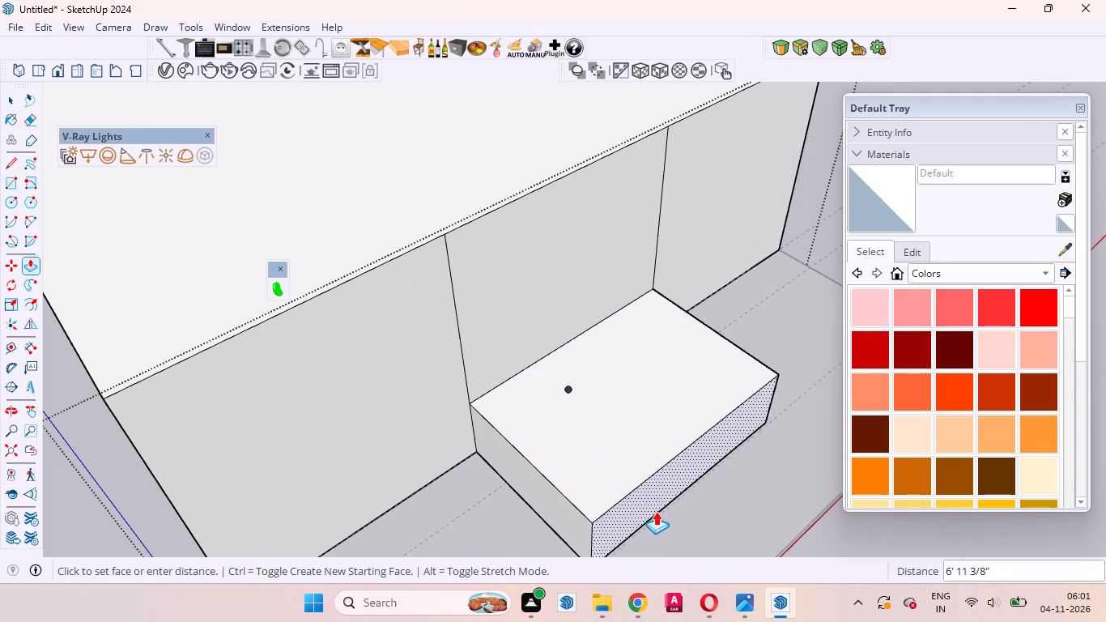
left_click(660, 517)
middle_click_drag(552, 516, 530, 515)
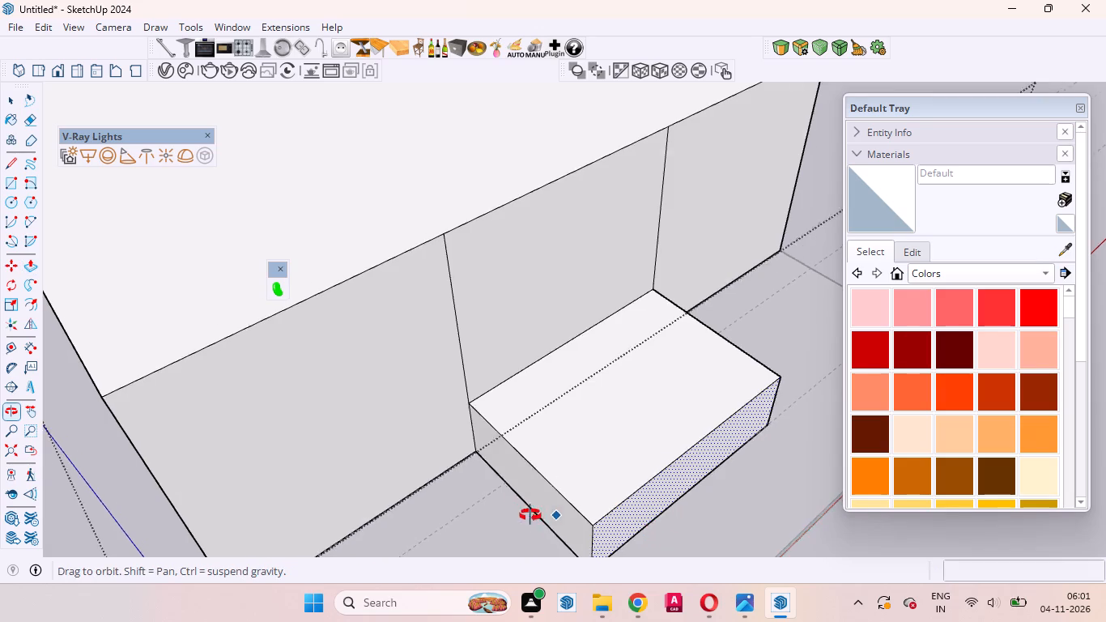
middle_click_drag(530, 515, 336, 345)
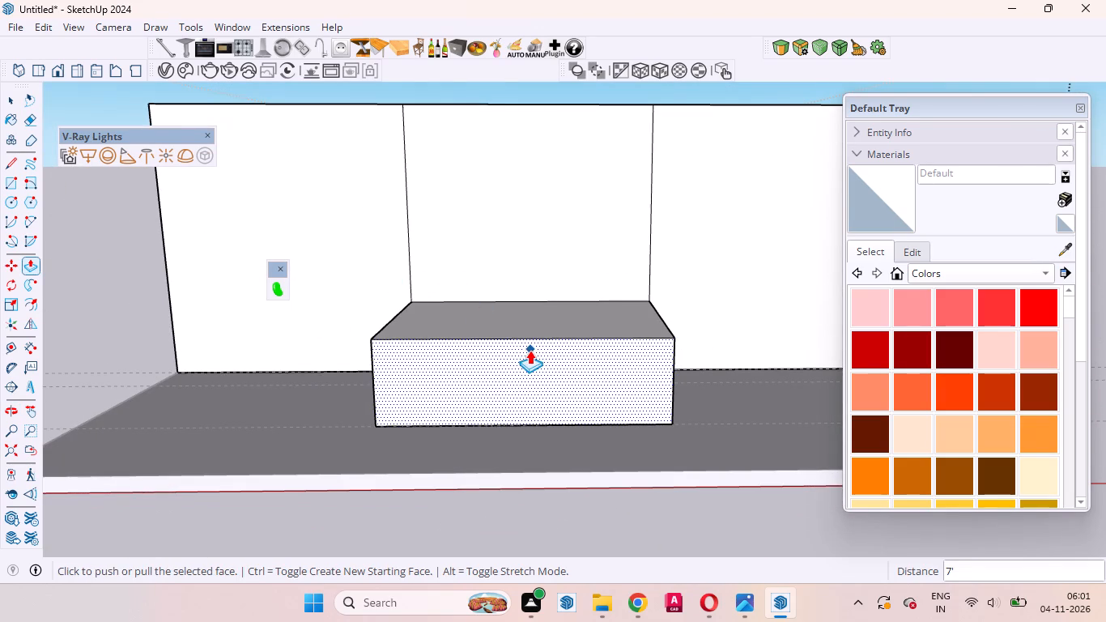
key("space")
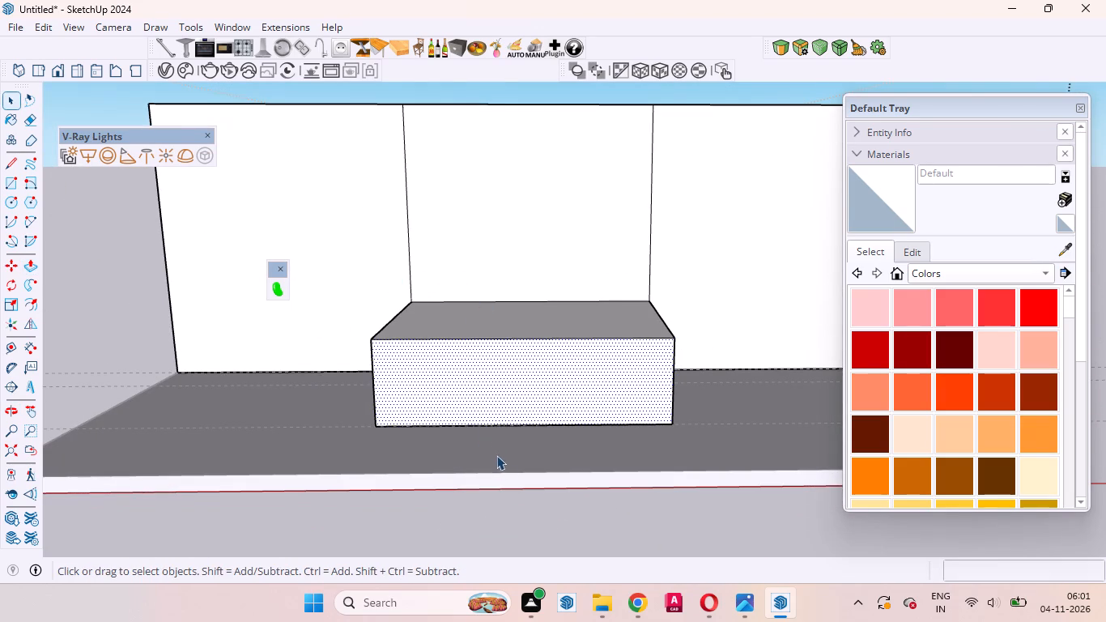
Copy the bottom edge of the projecting box's front face 6" upward.
middle_click_drag(477, 479, 294, 497)
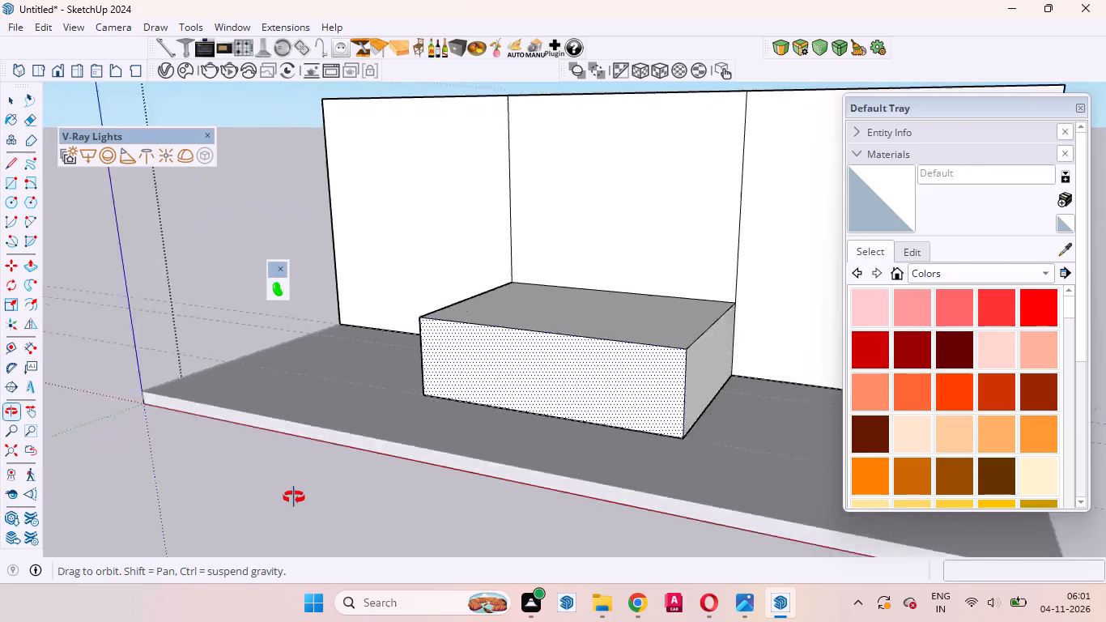
middle_click_drag(294, 497, 176, 509)
scroll(617, 448, "up", 4)
middle_click_drag(576, 512, 459, 599)
scroll(514, 573, "up", 1)
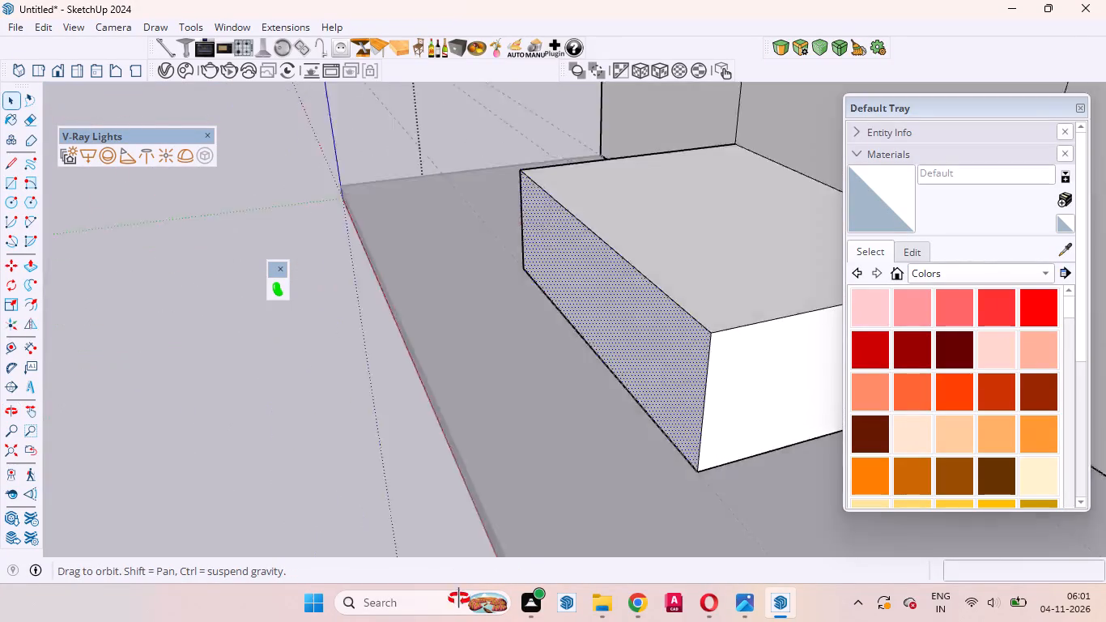
middle_click_drag(459, 599, 452, 602)
scroll(646, 419, "up", 4)
left_click(666, 407)
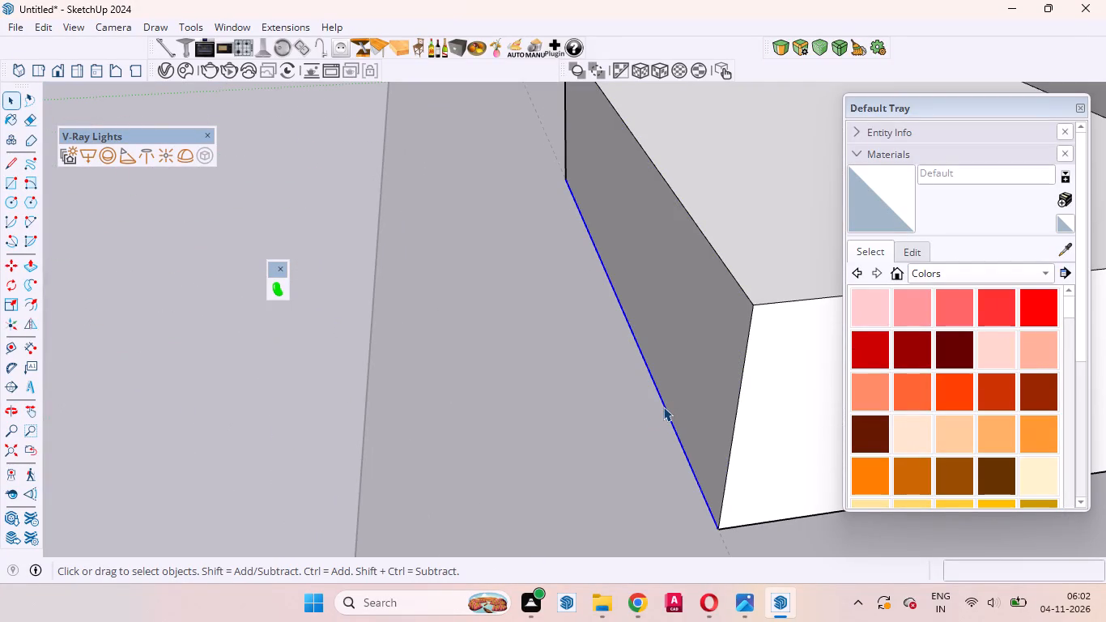
key("m")
left_click(661, 402)
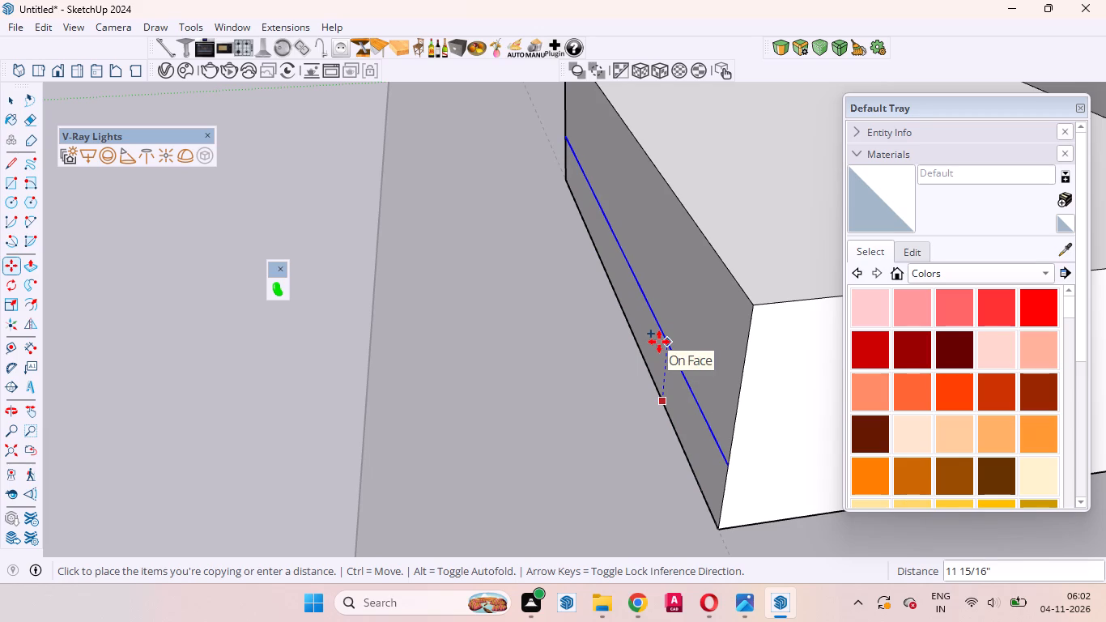
key("6")
key("Return")
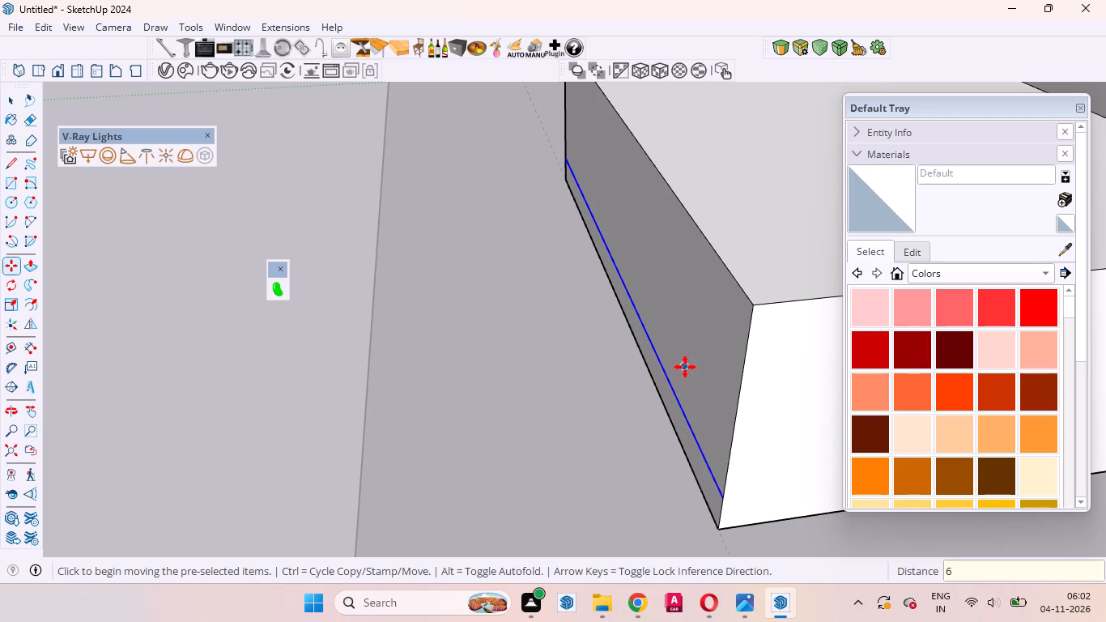
Copy the new line on the box's front face upward 6" and repeat the copy 3 times.
left_click(666, 381)
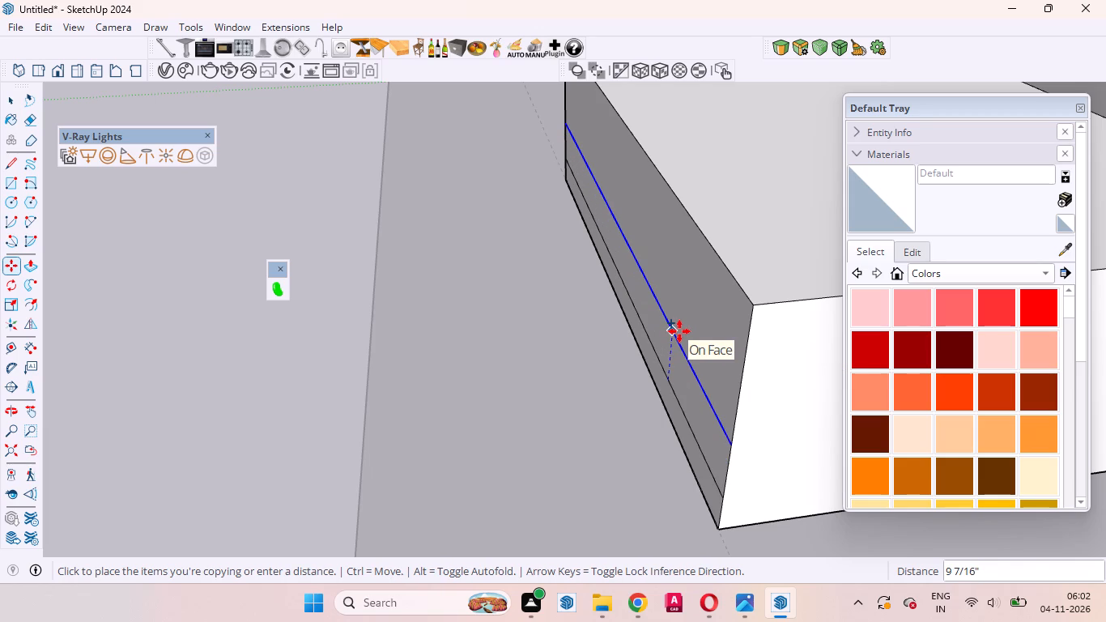
key("6")
key("Return")
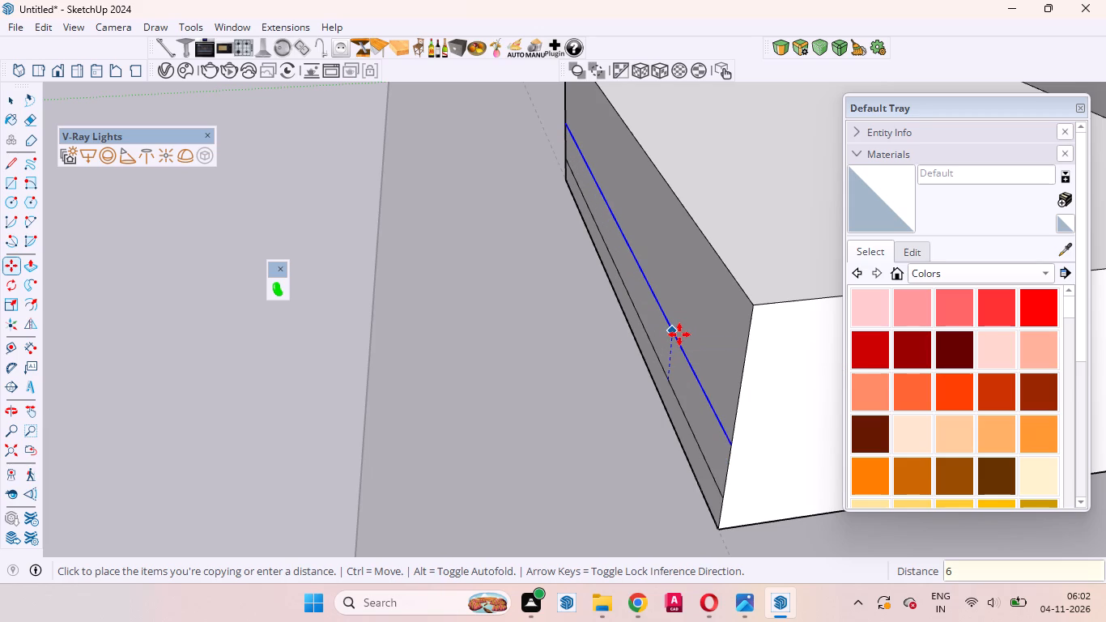
key("shift+asterisk")
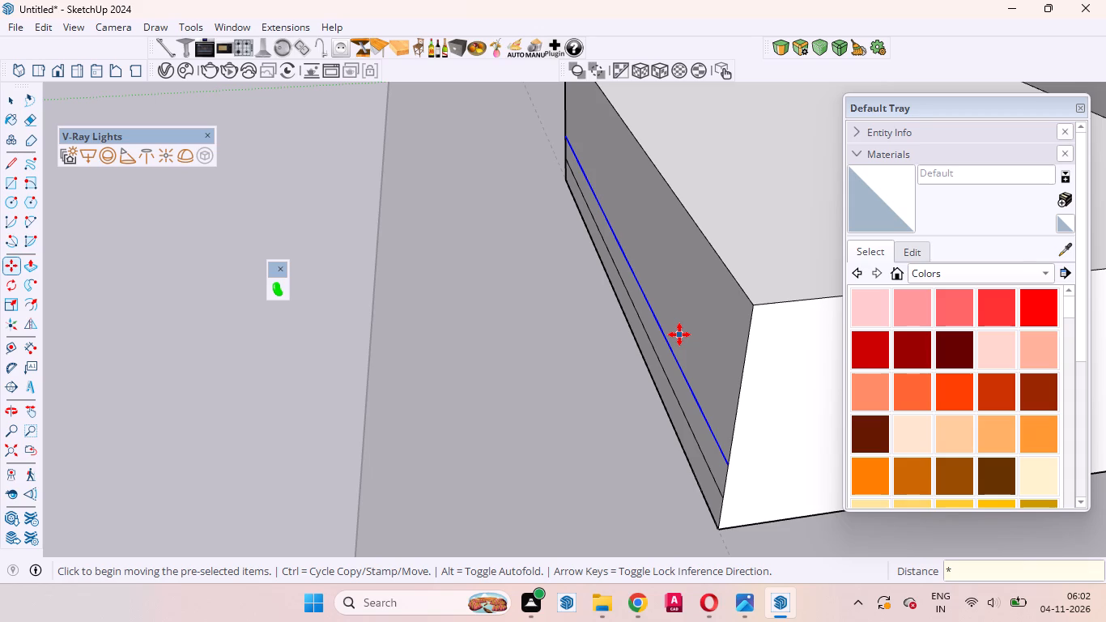
key("3")
key("Return")
key("space")
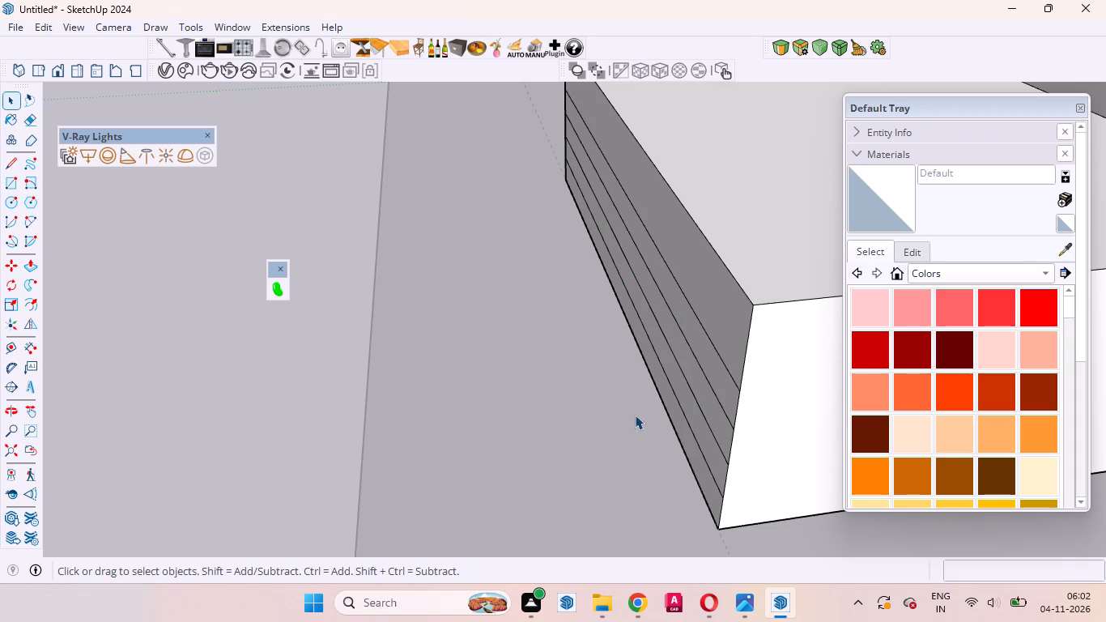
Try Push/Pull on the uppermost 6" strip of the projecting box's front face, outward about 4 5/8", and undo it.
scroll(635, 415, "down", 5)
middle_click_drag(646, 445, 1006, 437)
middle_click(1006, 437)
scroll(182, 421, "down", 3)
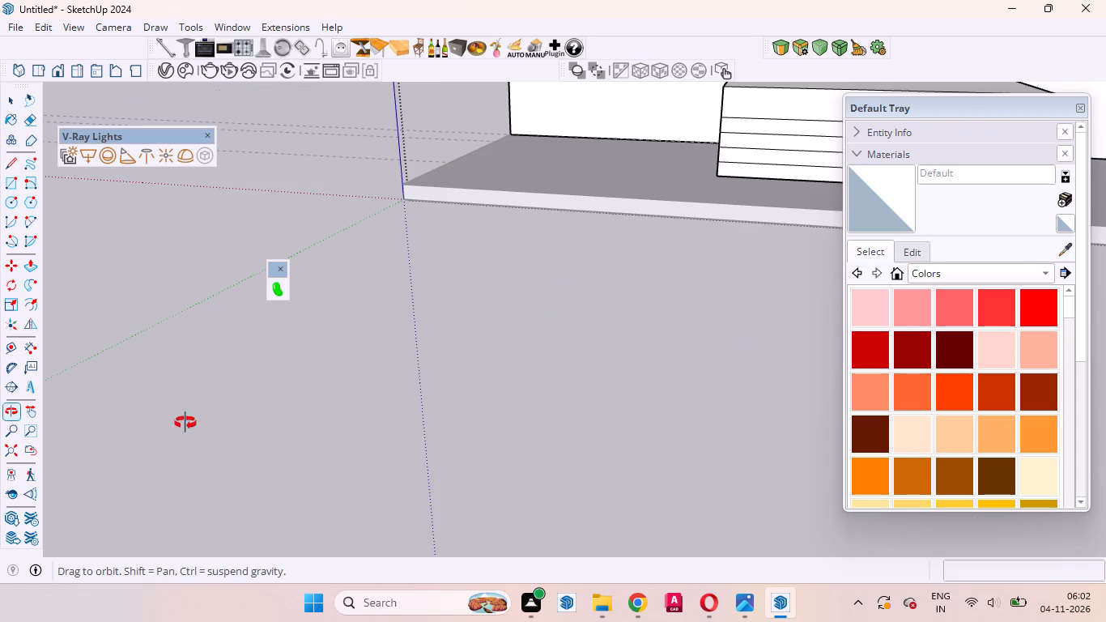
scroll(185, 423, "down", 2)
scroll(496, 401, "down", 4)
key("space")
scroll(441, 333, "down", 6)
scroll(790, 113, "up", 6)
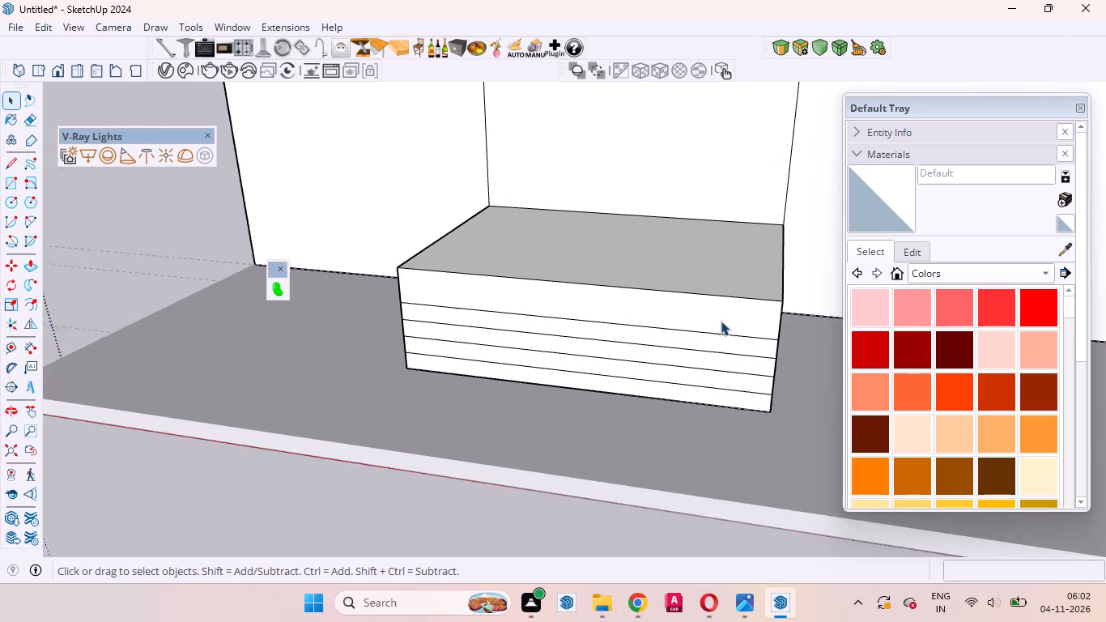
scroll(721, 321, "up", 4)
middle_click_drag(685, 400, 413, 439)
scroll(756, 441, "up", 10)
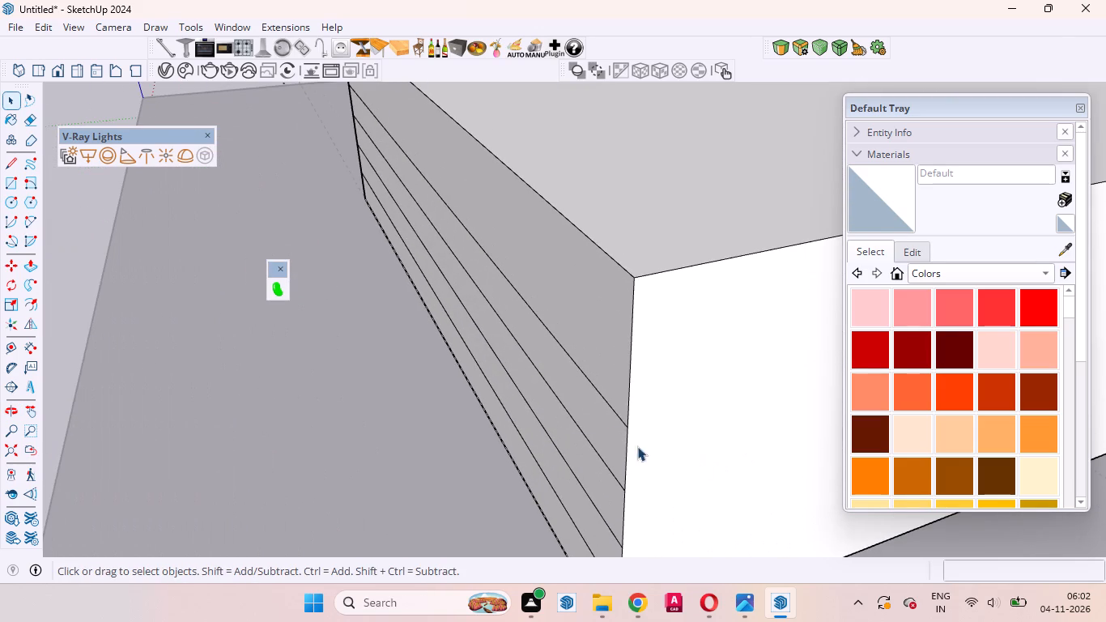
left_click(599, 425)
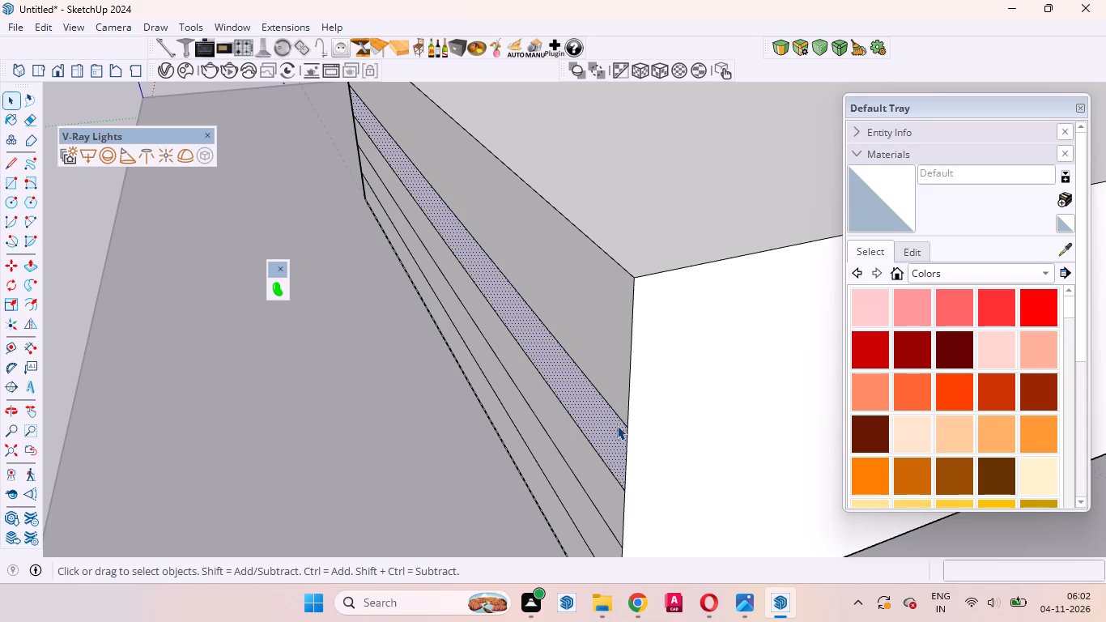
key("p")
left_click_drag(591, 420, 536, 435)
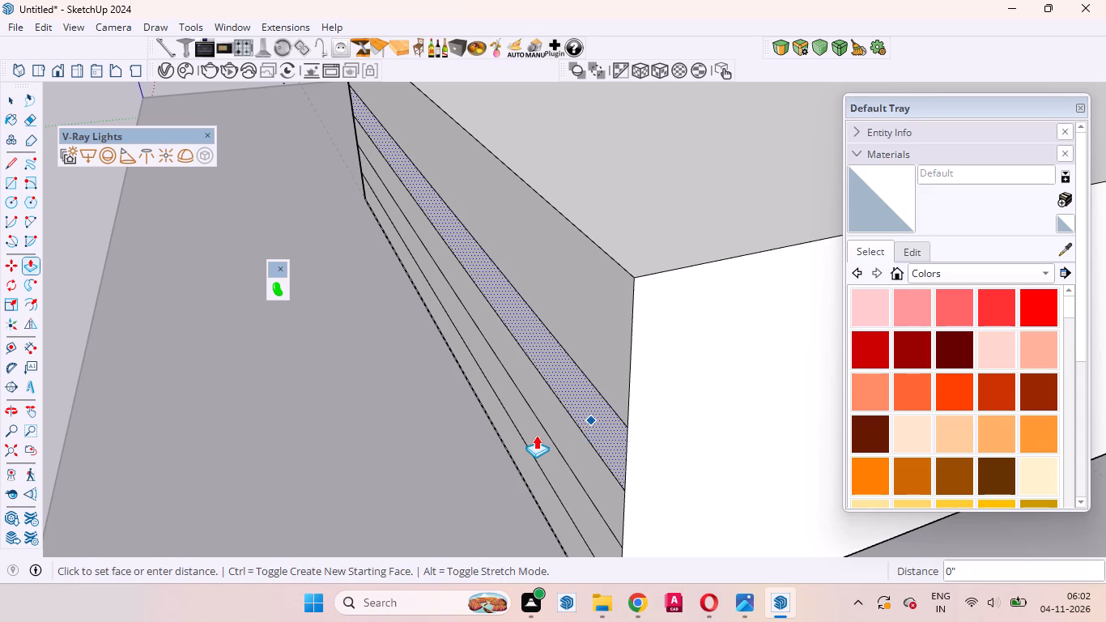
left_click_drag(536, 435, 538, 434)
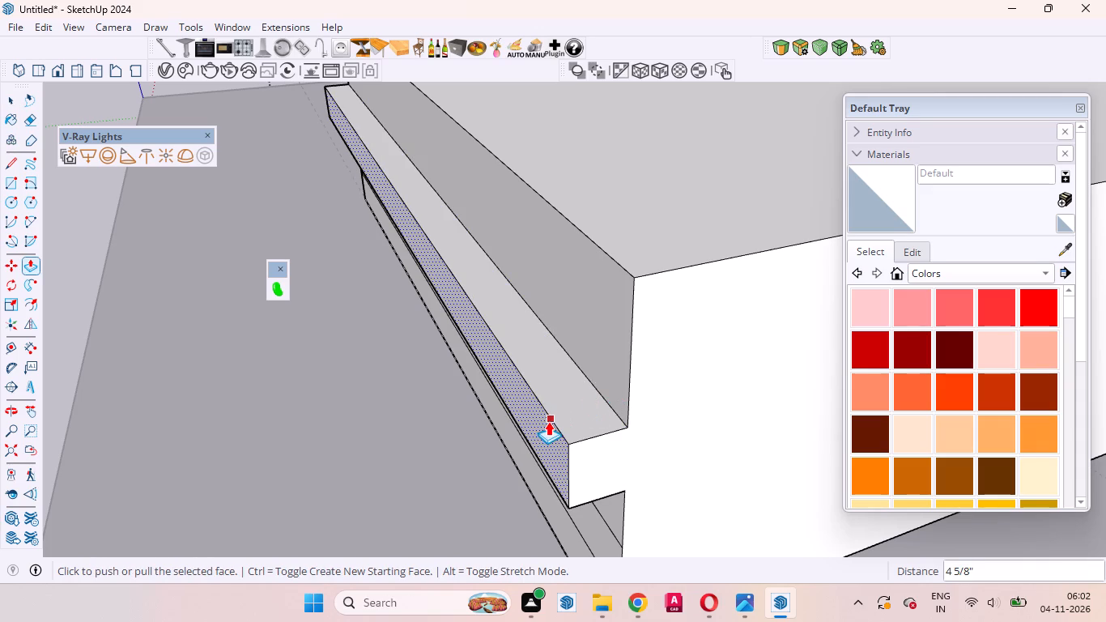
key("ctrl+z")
Push/Pull the uppermost 6" strip of the box's front face outward 1'.
left_click_drag(586, 406, 586, 405)
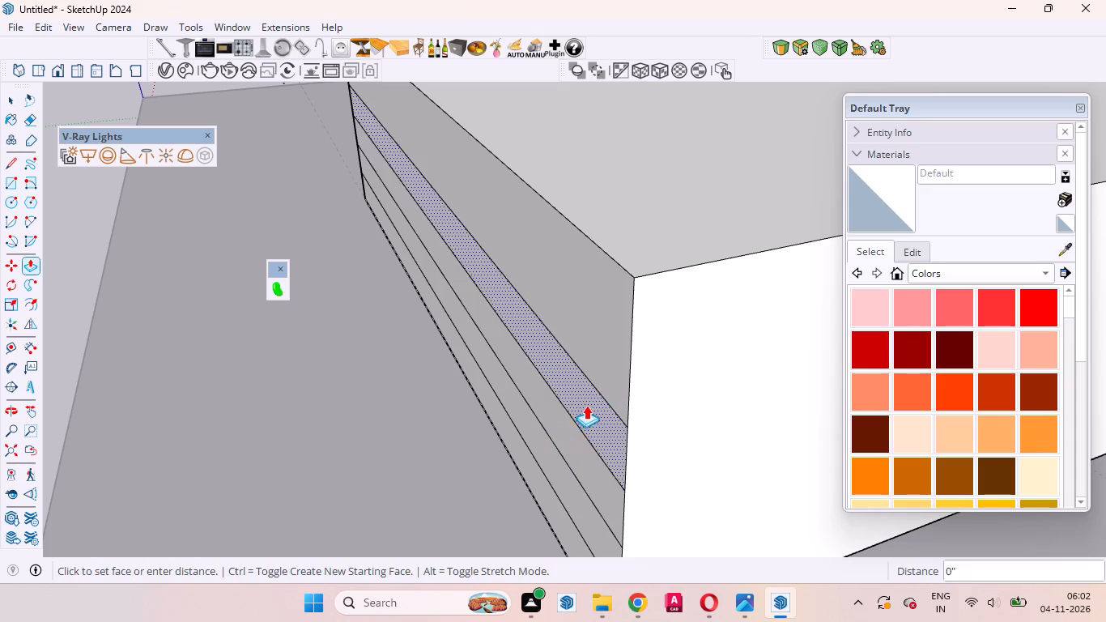
left_click_drag(586, 405, 548, 417)
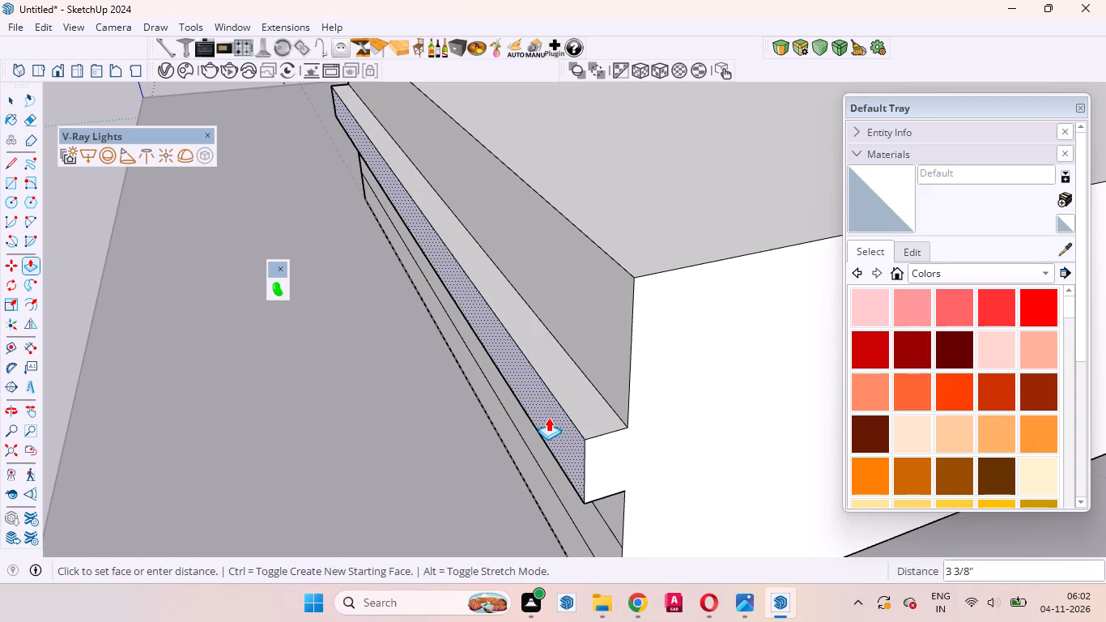
left_click_drag(548, 417, 549, 415)
key("1")
key("apostrophe")
key("Return")
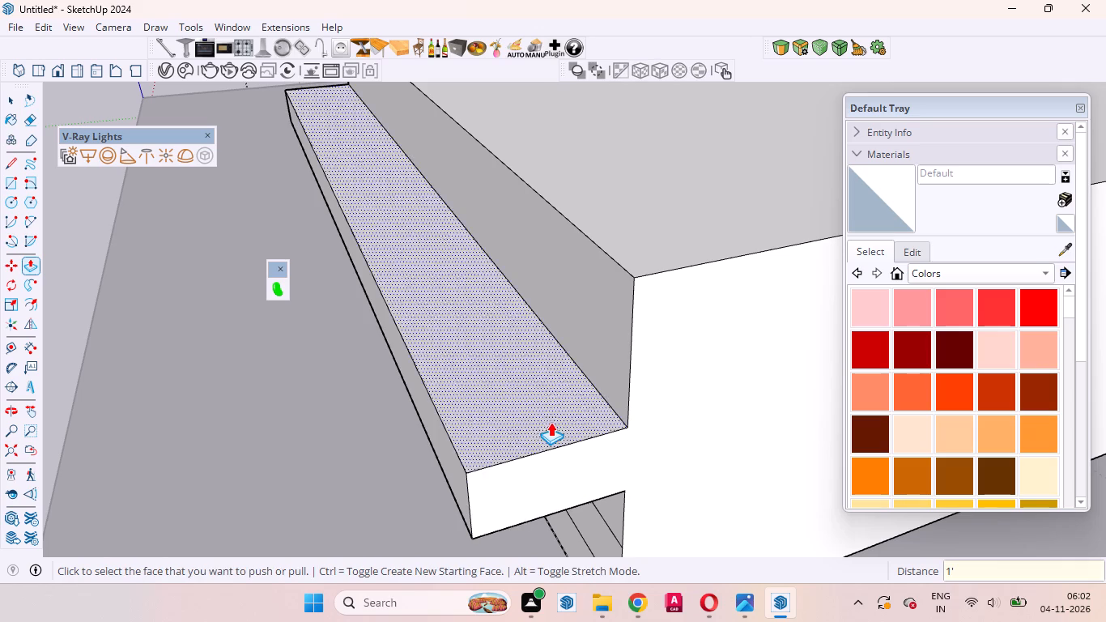
Push/Pull the second 6" strip, directly below the 1' step, outward 2'.
middle_click_drag(594, 522, 614, 368)
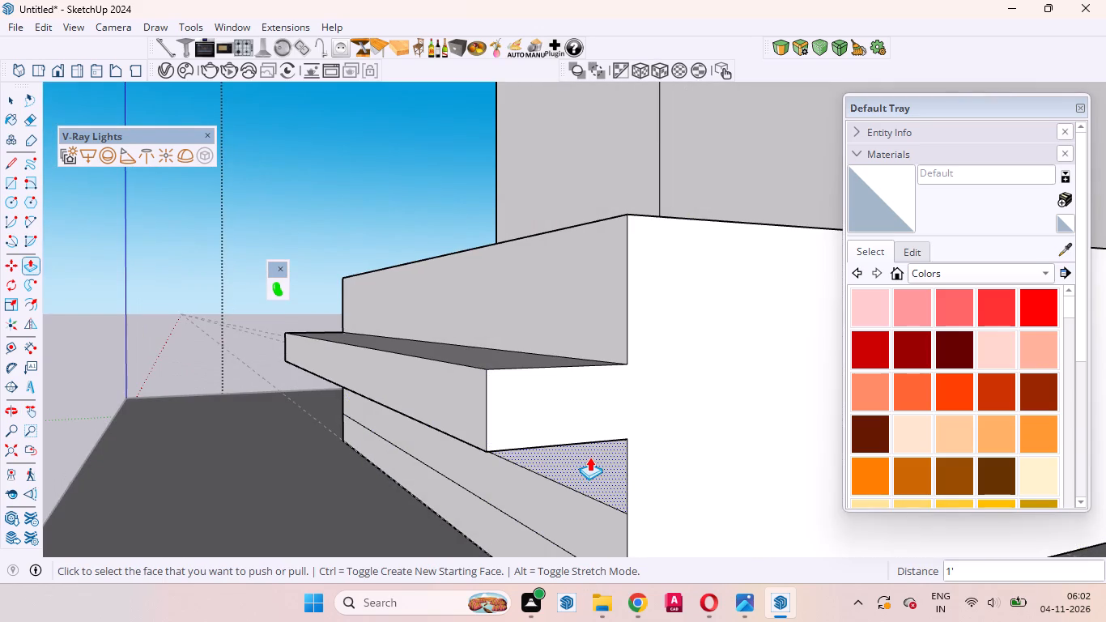
left_click(589, 457)
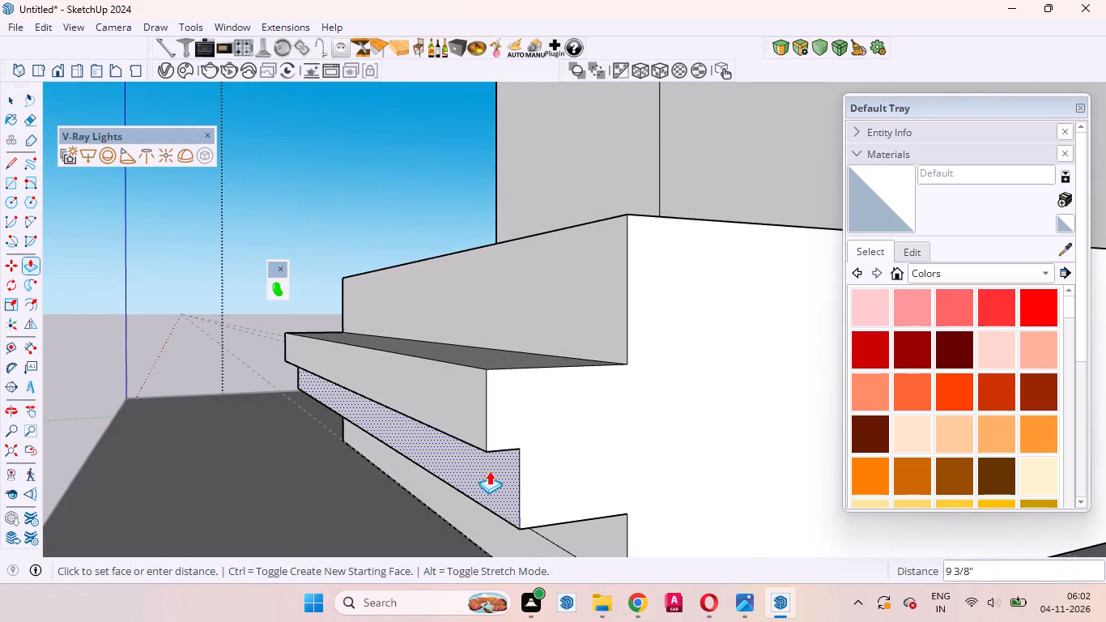
key("2")
key("apostrophe")
key("Return")
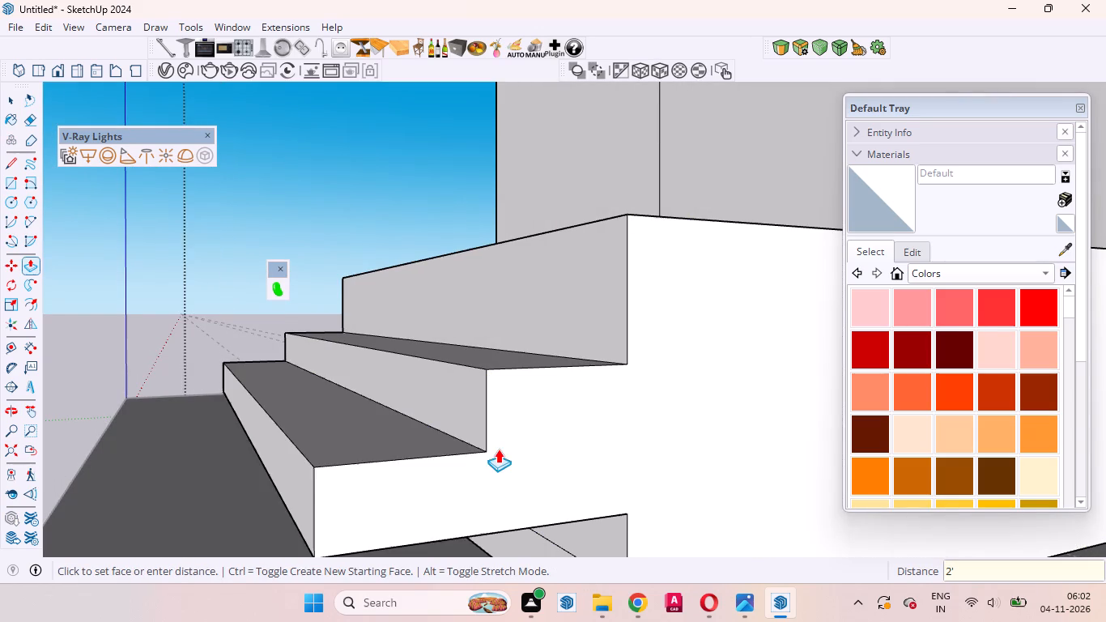
Push/Pull the third 6" strip outward 2' and extend it another 1', making it 3' deep.
scroll(513, 325, "down", 9)
scroll(525, 406, "up", 10)
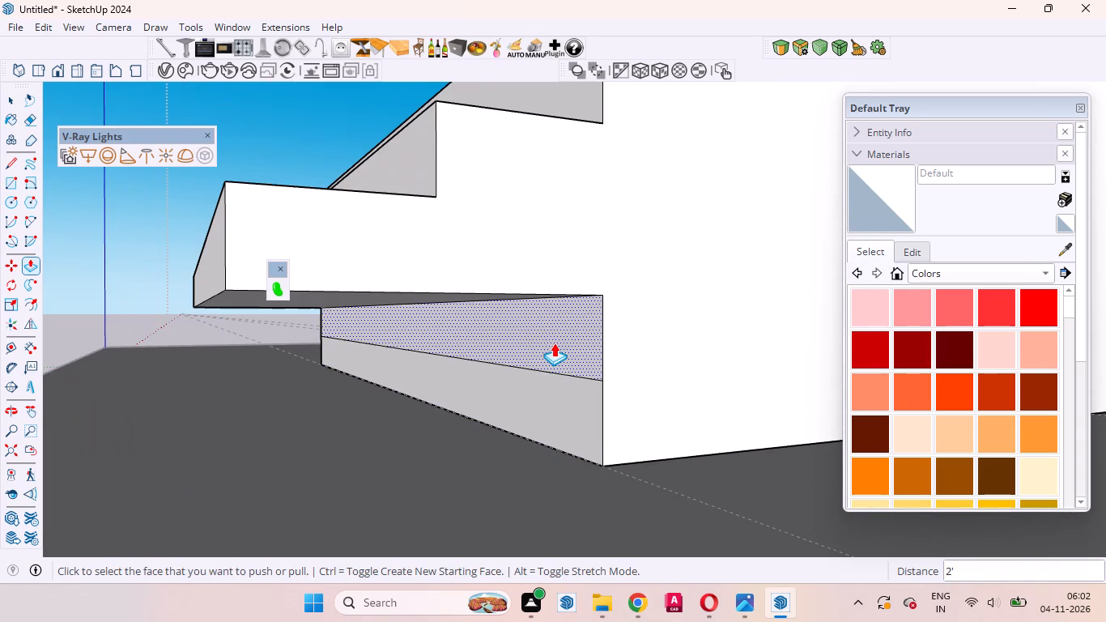
double_click(554, 343)
left_click(210, 340)
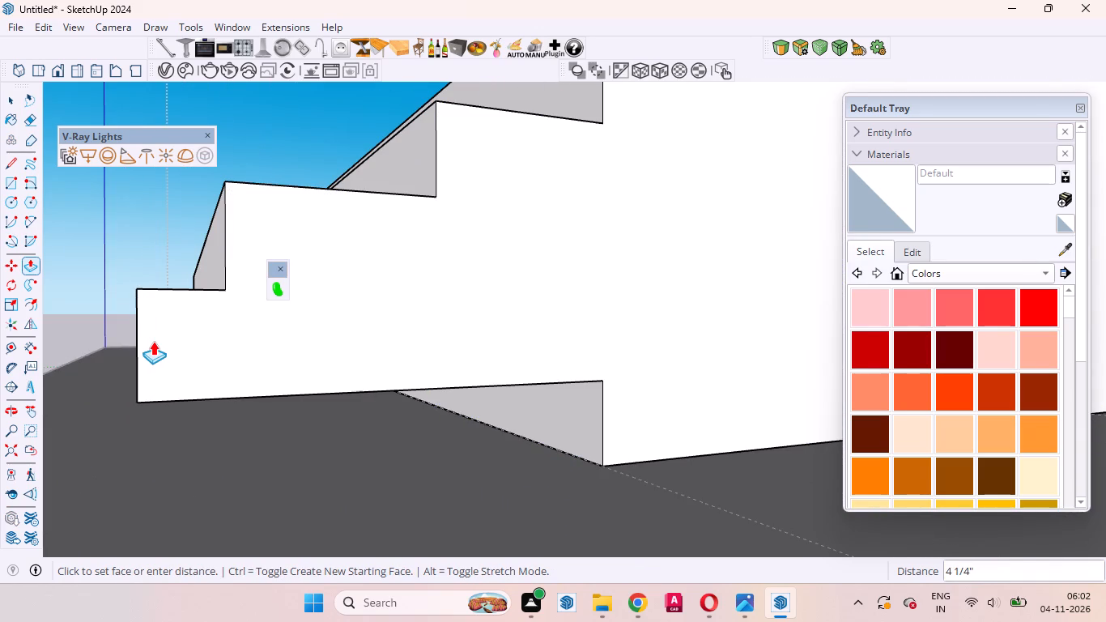
key("1")
key("apostrophe")
key("Return")
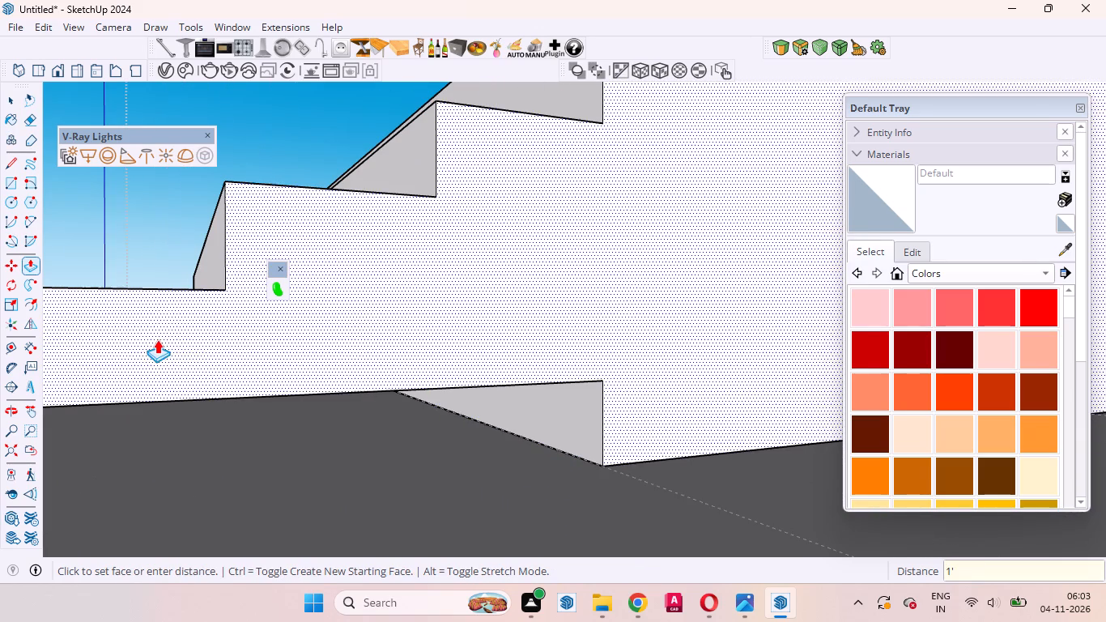
Push/Pull the bottom 6" strip outward flush with the 3' step above, and extend it another 1'.
scroll(607, 293, "down", 10)
scroll(582, 357, "up", 6)
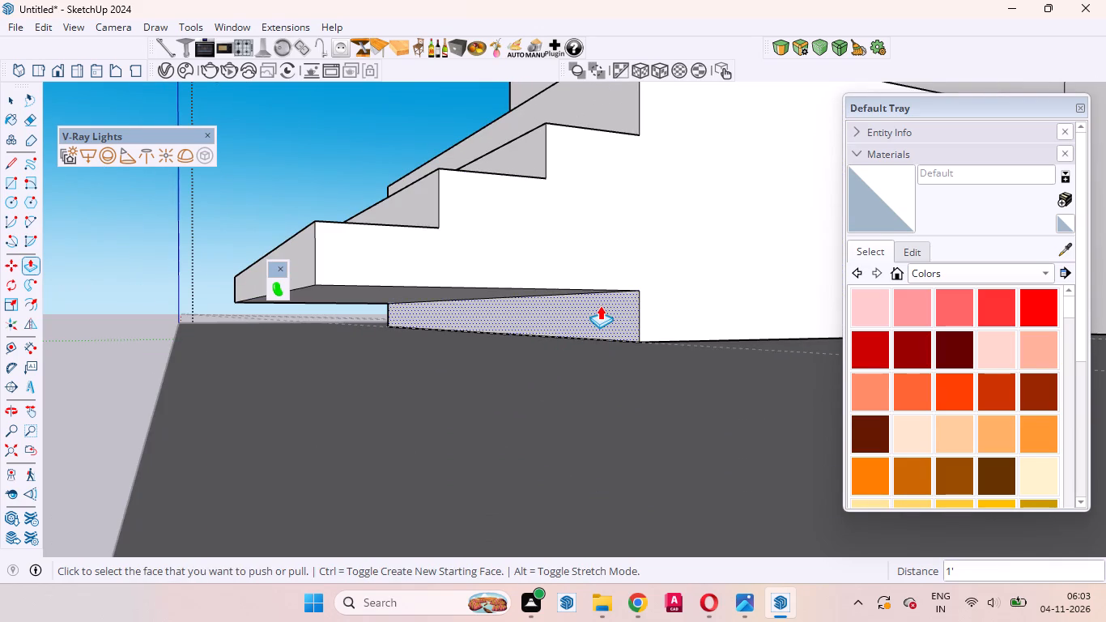
left_click(600, 305)
left_click(600, 305)
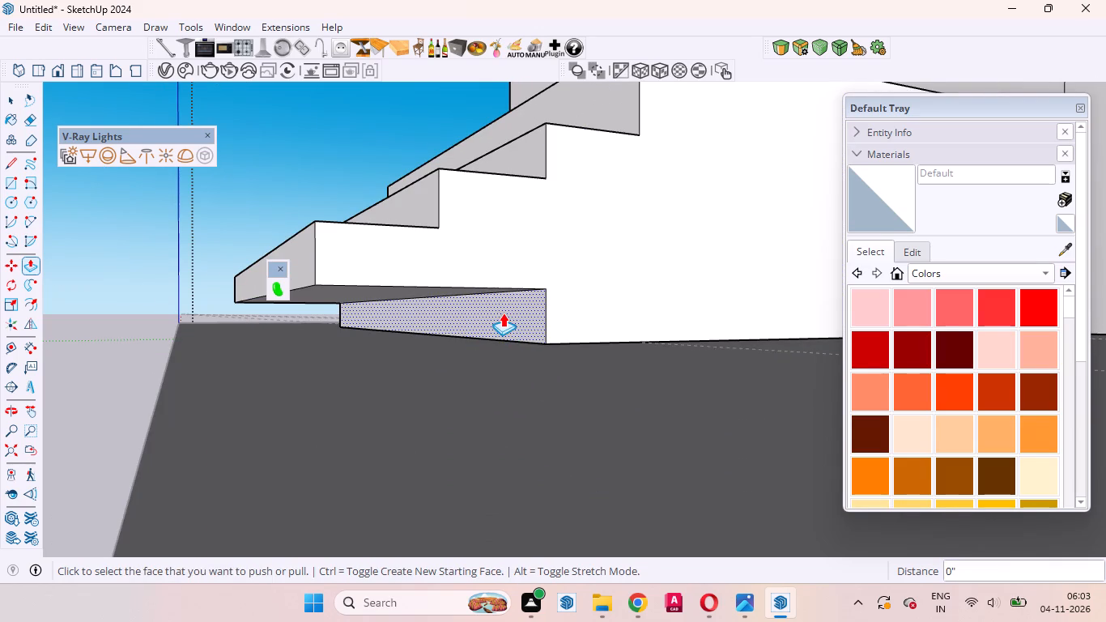
left_click(504, 312)
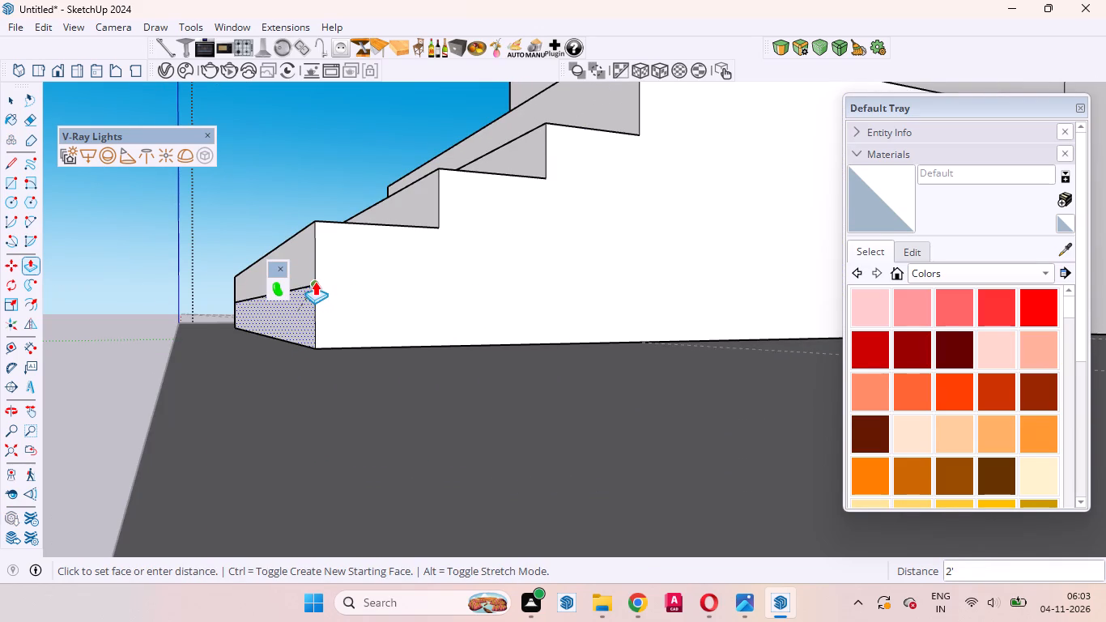
left_click(317, 276)
left_click(309, 309)
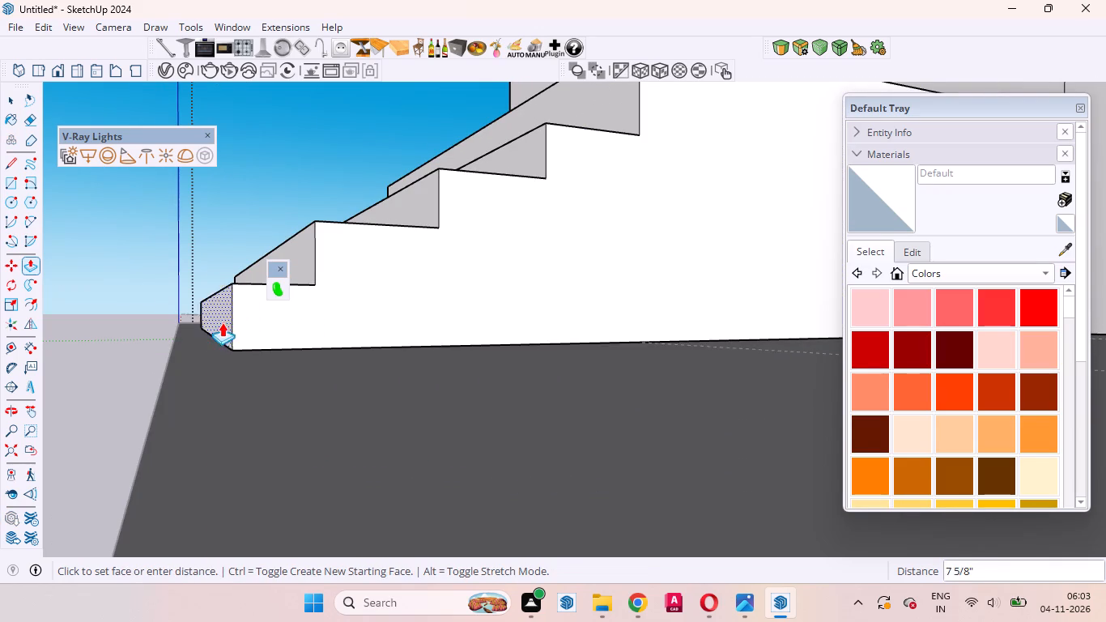
type("1'")
key("Return")
key("space")
Examine the stepped projection and the building block from the side, front and above.
scroll(468, 394, "down", 18)
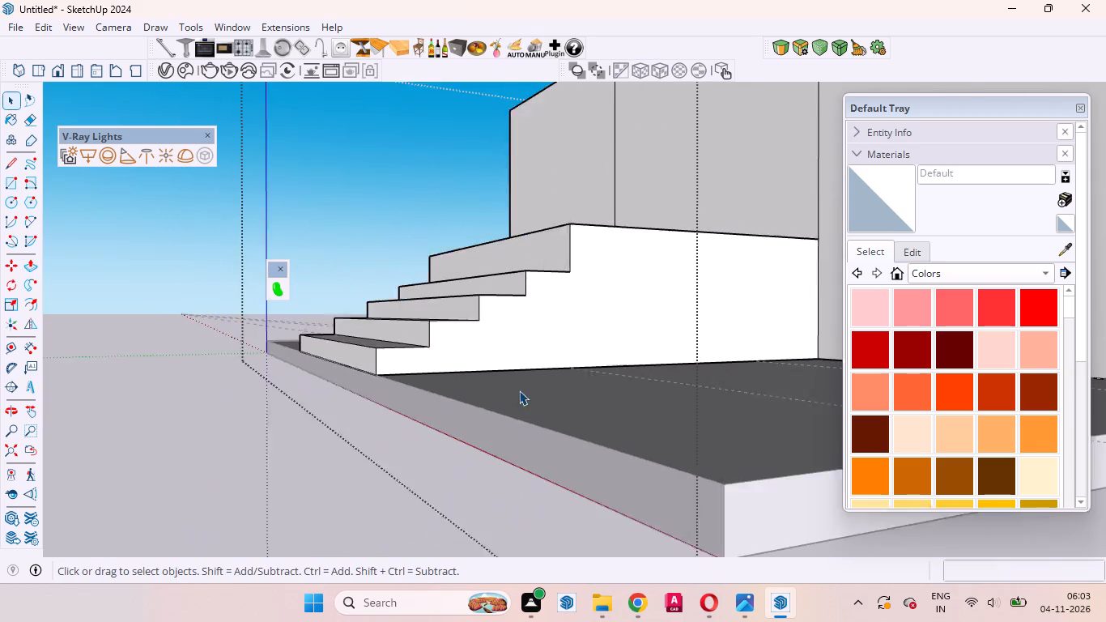
middle_click_drag(480, 366, 770, 609)
scroll(772, 607, "up", 1)
scroll(925, 526, "down", 11)
scroll(581, 334, "down", 4)
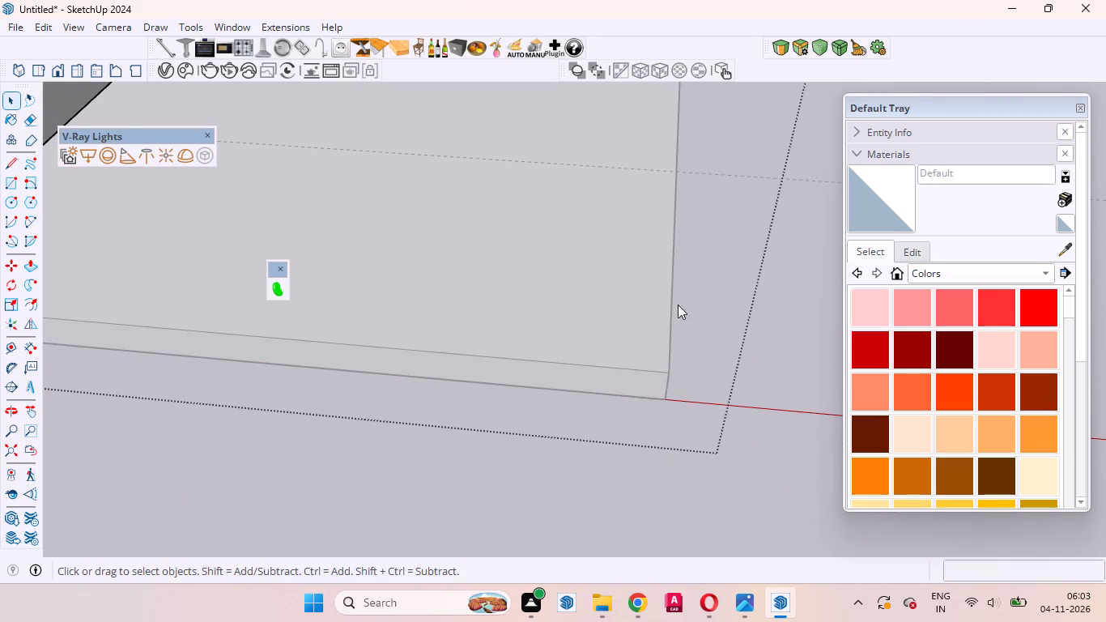
scroll(678, 305, "down", 17)
scroll(764, 300, "down", 6)
scroll(177, 168, "up", 11)
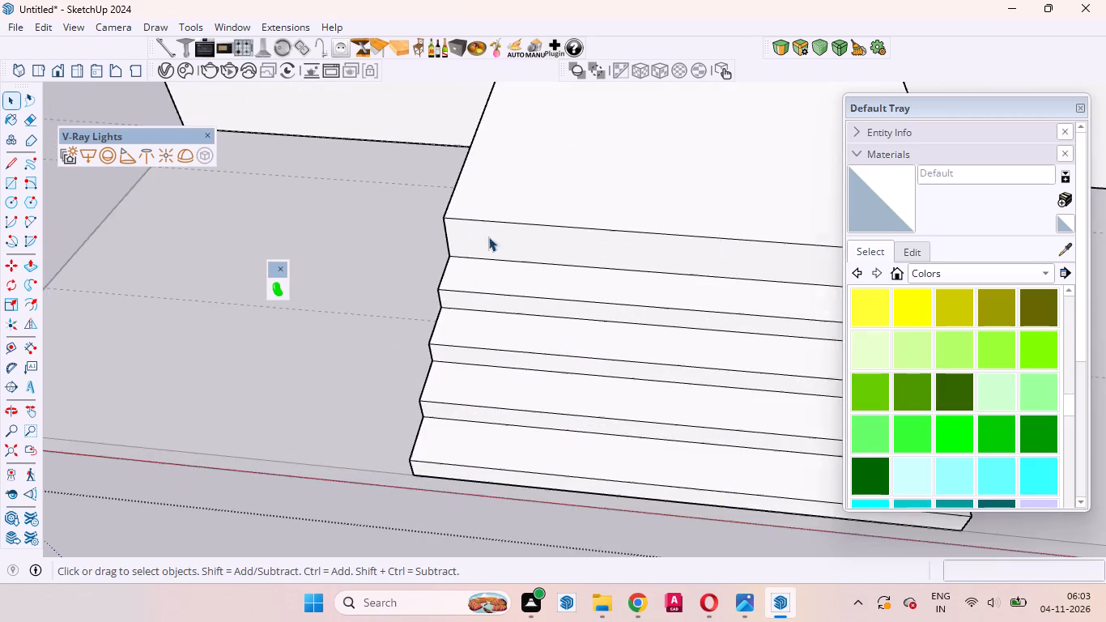
scroll(488, 236, "up", 5)
scroll(542, 267, "down", 10)
middle_click_drag(580, 406, 574, 274)
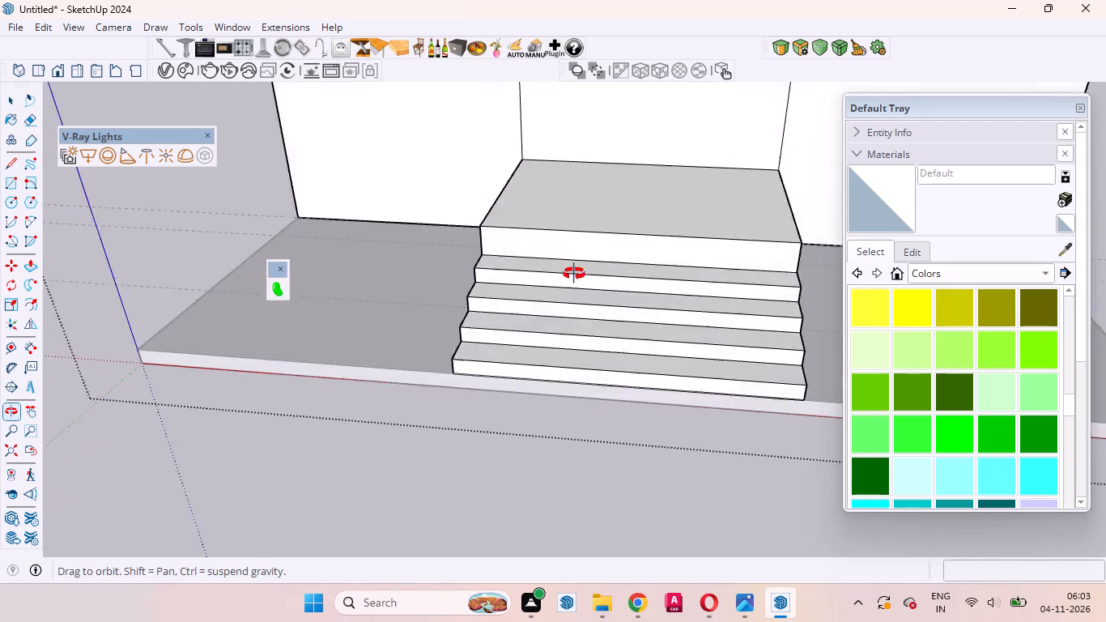
middle_click_drag(574, 274, 781, 312)
scroll(467, 338, "up", 7)
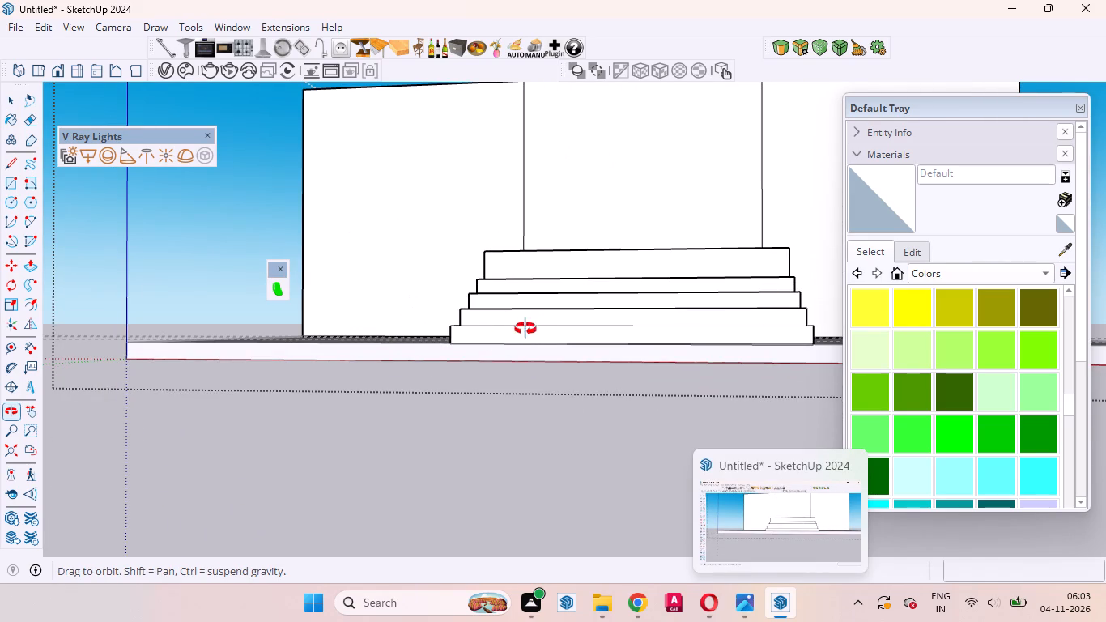
left_click(513, 417)
left_click(13, 95)
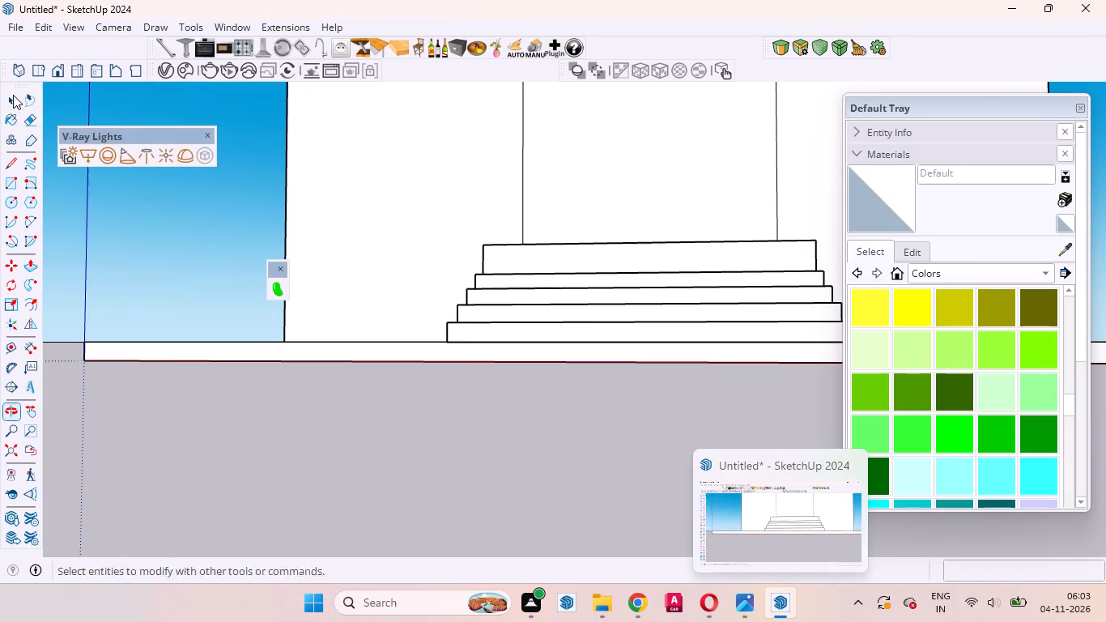
scroll(619, 513, "up", 4)
middle_click_drag(525, 453, 632, 599)
scroll(632, 590, "up", 1)
scroll(564, 394, "down", 4)
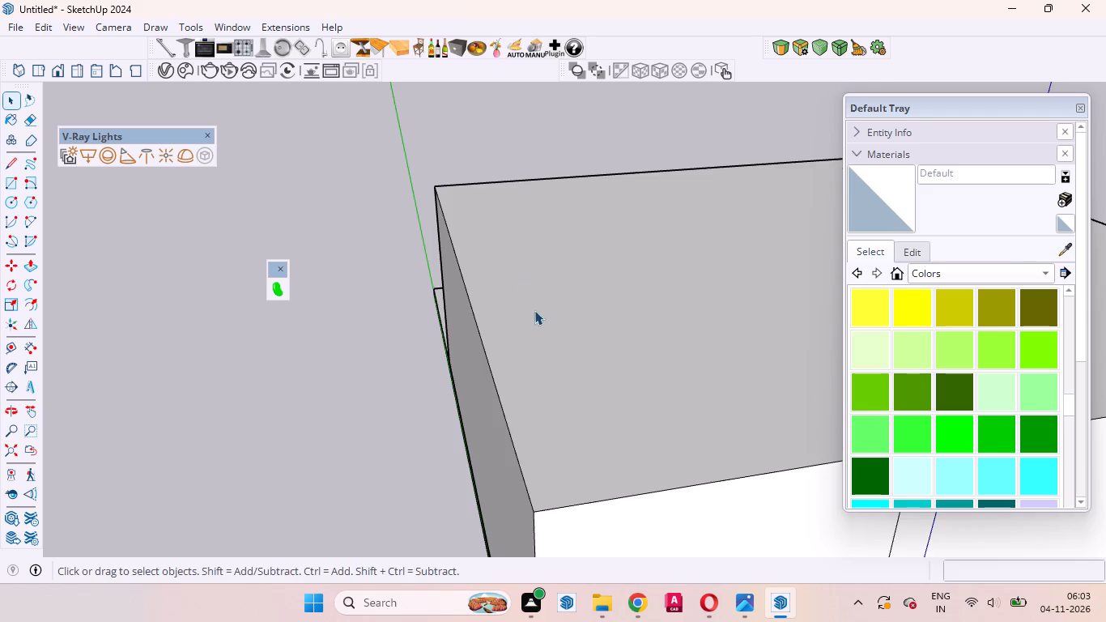
Push/Pull the stairs' top 6" riser face back 7', flush with the building's front wall.
scroll(534, 310, "down", 10)
scroll(728, 396, "up", 16)
middle_click_drag(557, 354, 736, 366)
scroll(557, 356, "up", 6)
left_click(469, 366)
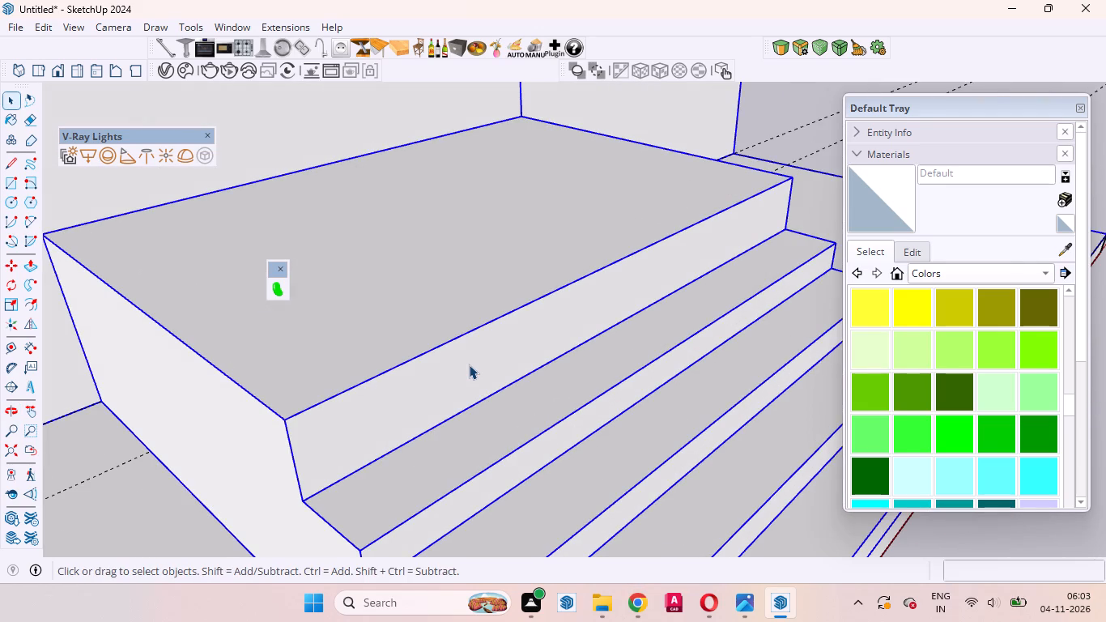
double_click(479, 360)
left_click(480, 376)
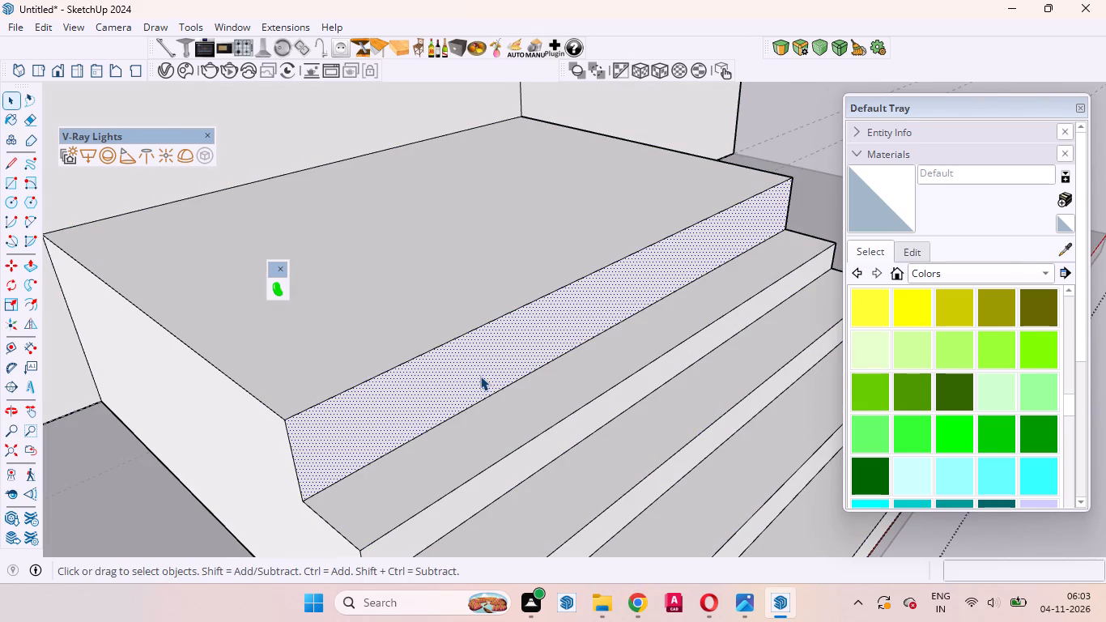
key("p")
scroll(636, 381, "down", 8)
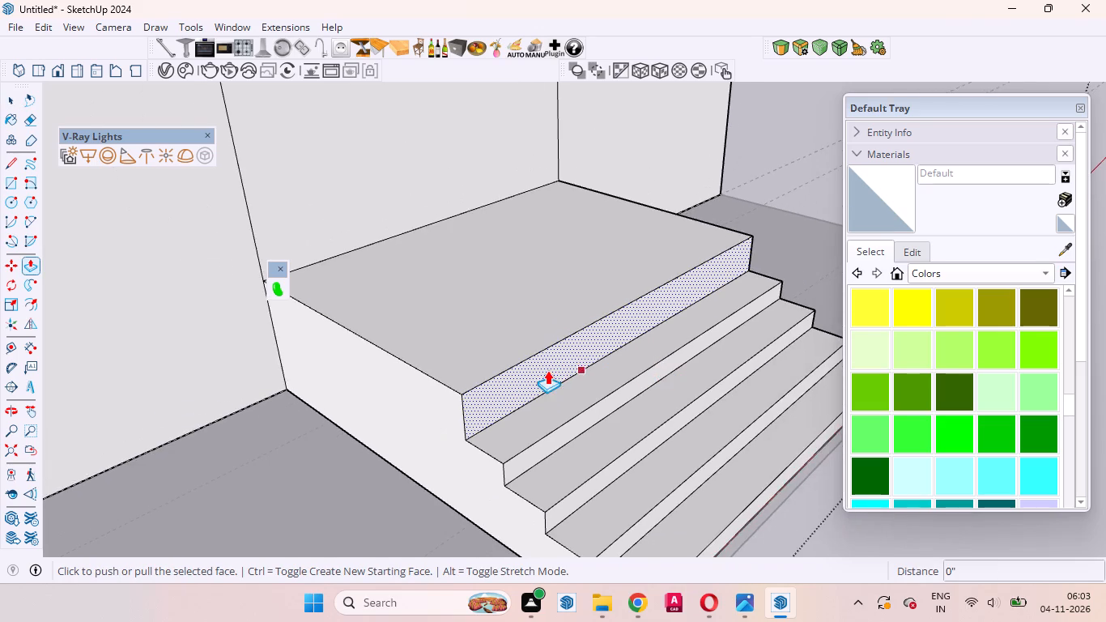
scroll(547, 370, "up", 1)
middle_click_drag(565, 401, 633, 381)
scroll(653, 361, "up", 5)
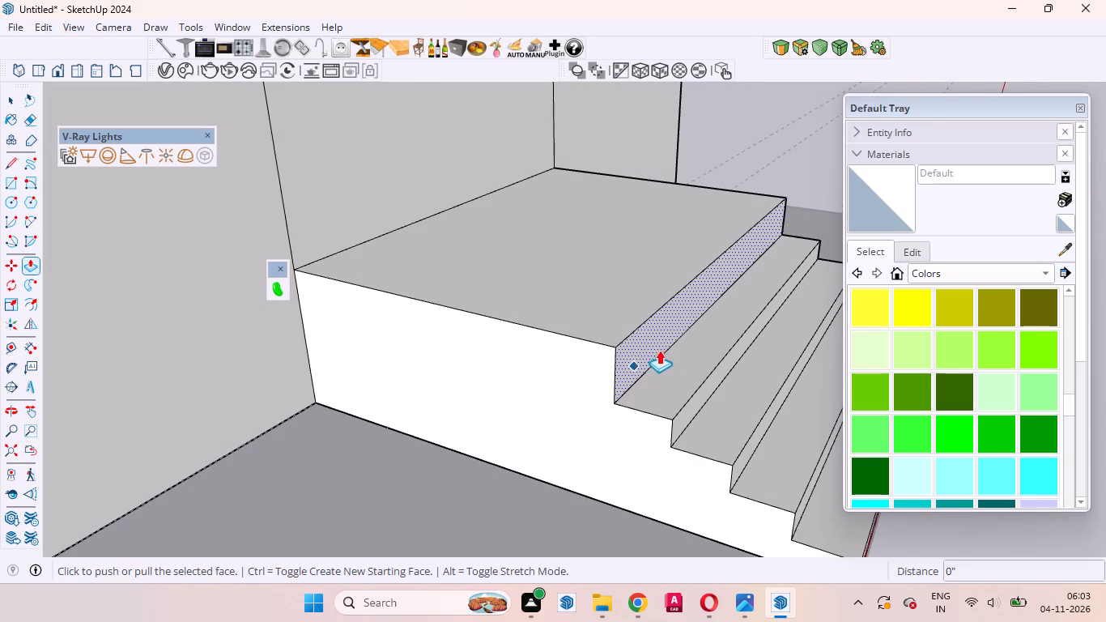
left_click(649, 343)
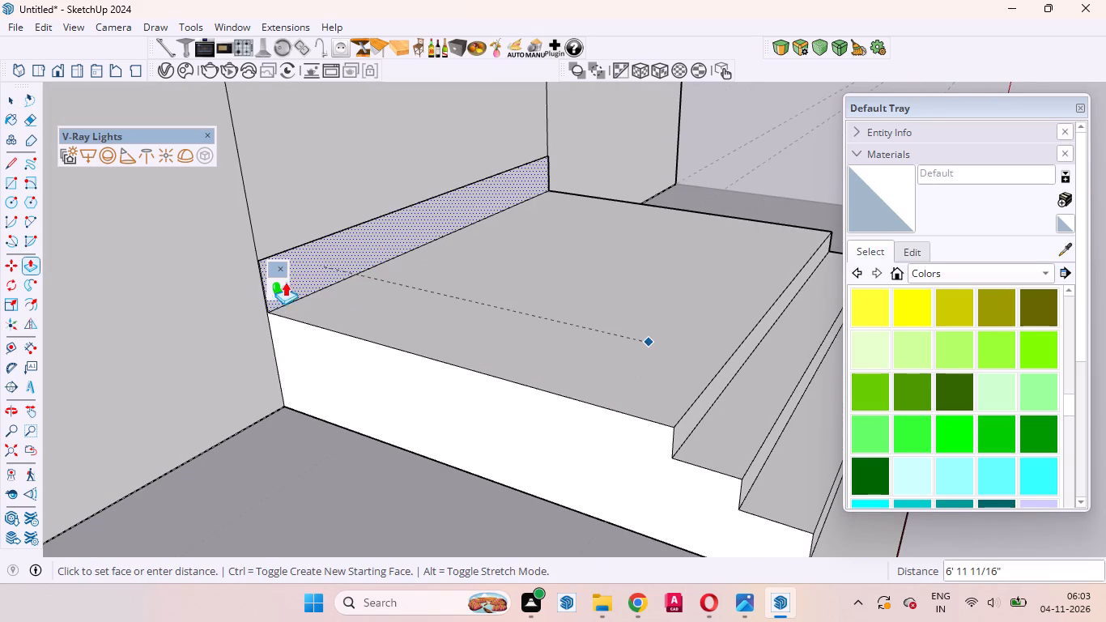
left_click(228, 293)
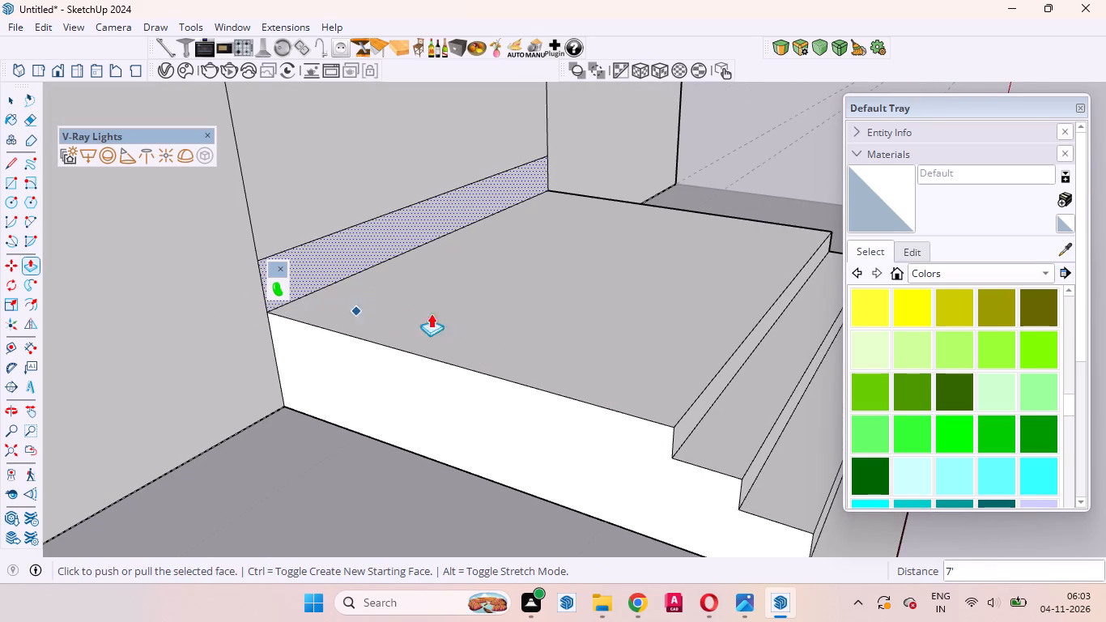
Delete the leftover horizontal edge on the front wall just above the stair landing.
middle_click_drag(500, 324, 241, 347)
scroll(603, 354, "down", 14)
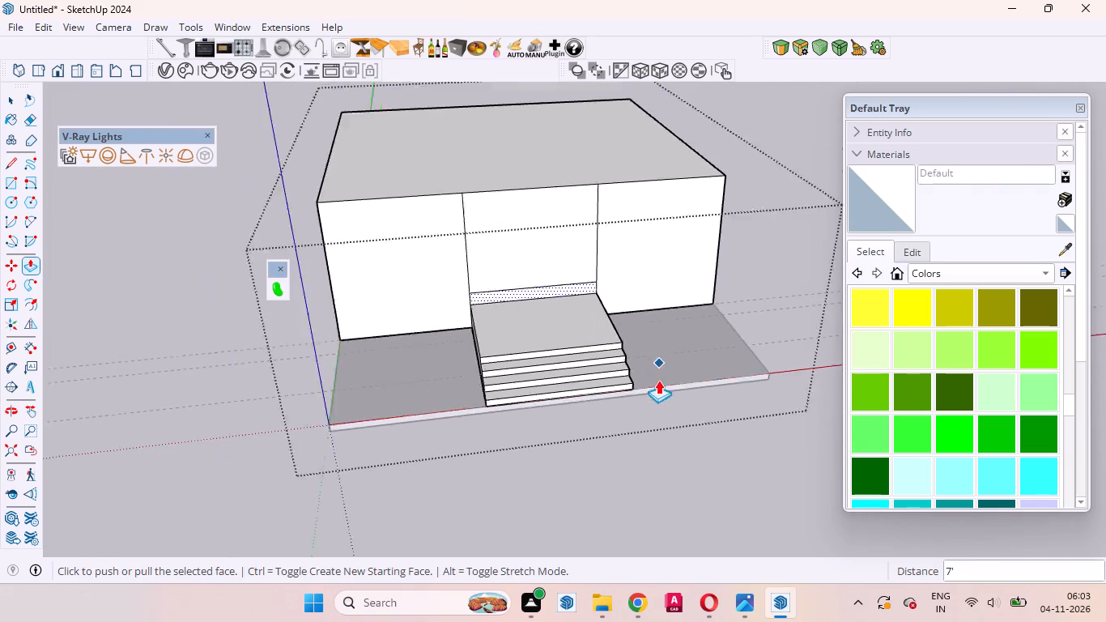
middle_click_drag(479, 449, 462, 343)
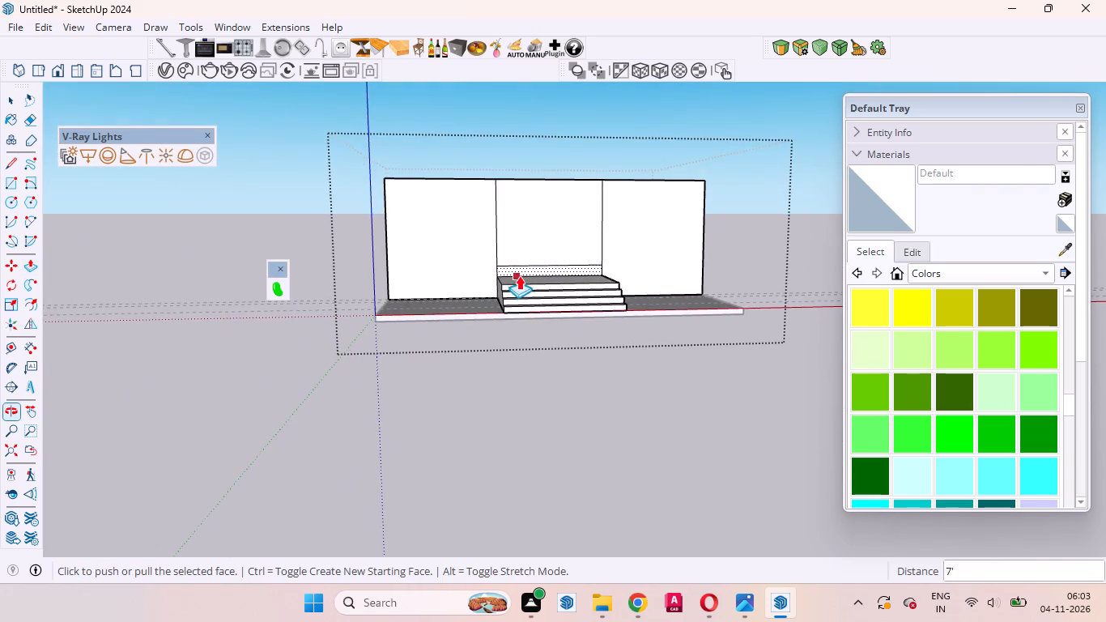
scroll(520, 275, "up", 10)
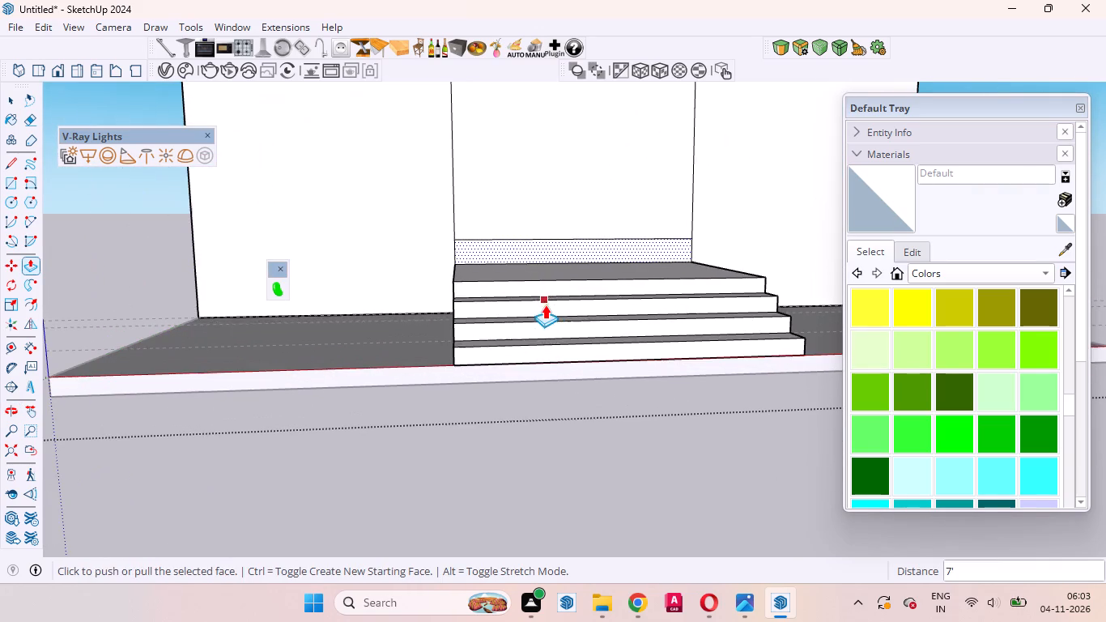
middle_click_drag(527, 345, 898, 344)
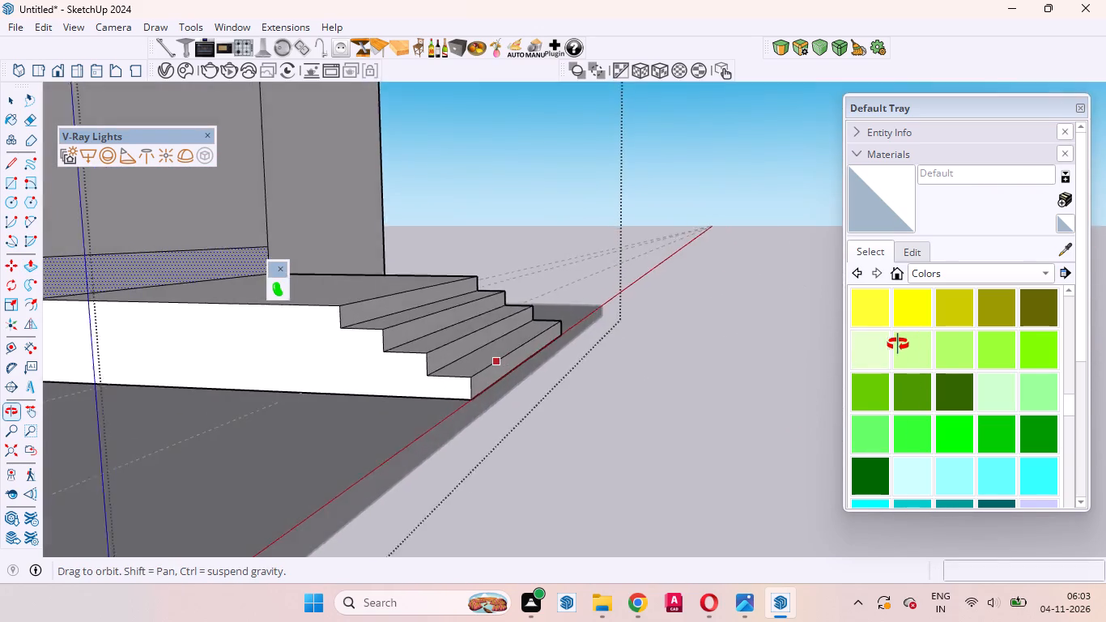
middle_click_drag(898, 344, 463, 431)
scroll(644, 373, "down", 9)
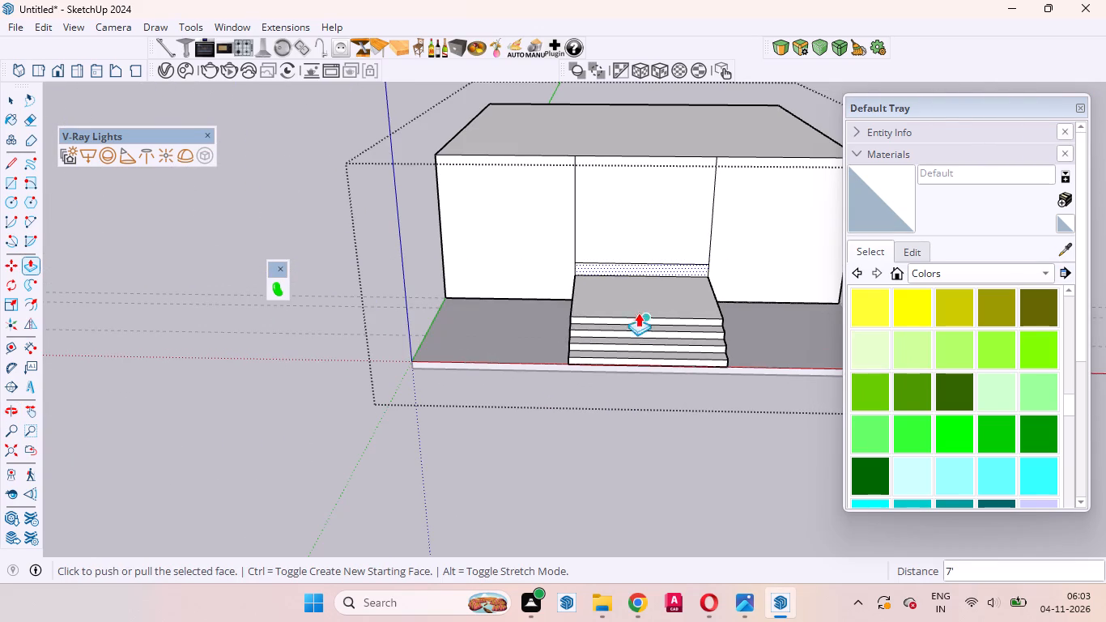
key("space")
scroll(627, 261, "up", 6)
left_click(615, 267)
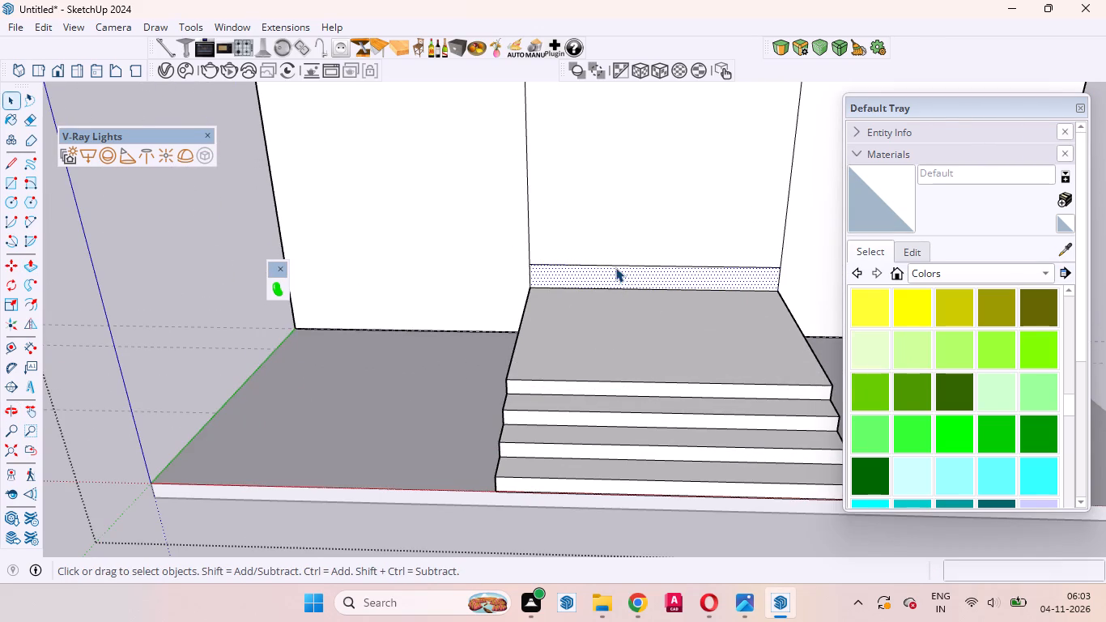
key("Delete")
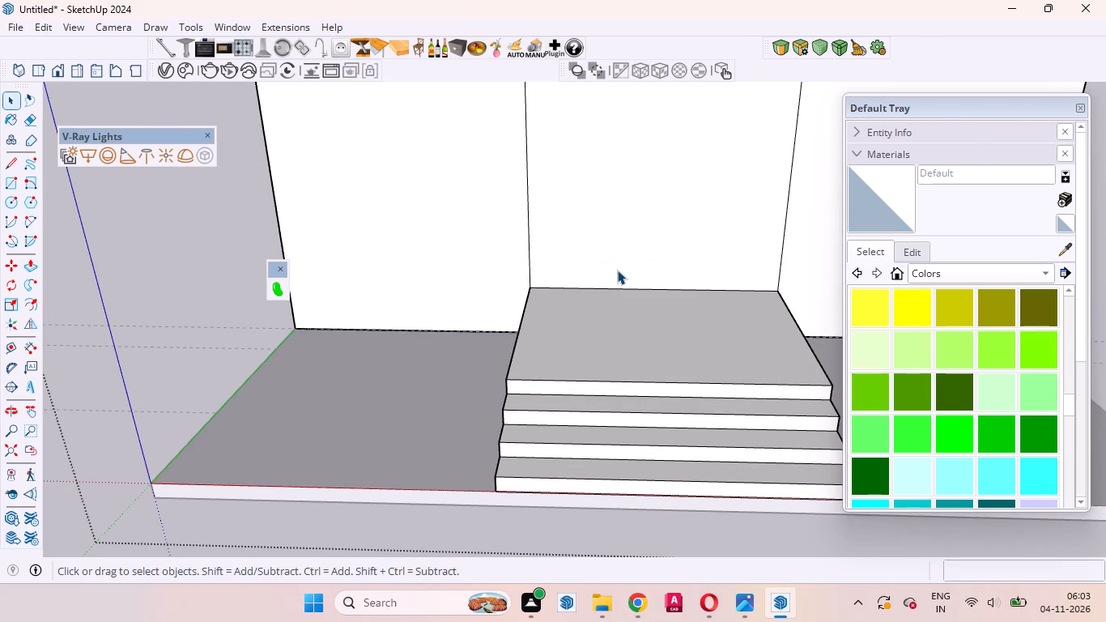
Examine the stairs, landing and building block from the front, the sides and above.
scroll(617, 268, "down", 4)
middle_click_drag(627, 395, 627, 294)
scroll(627, 294, "up", 1)
middle_click_drag(623, 349, 762, 338)
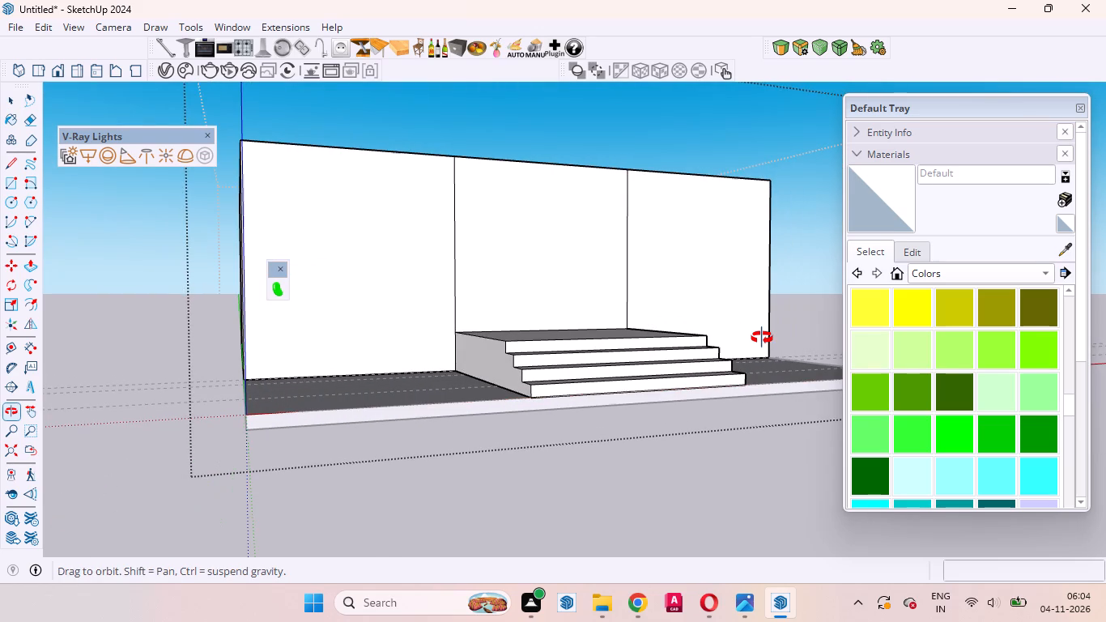
middle_click_drag(762, 338, 736, 415)
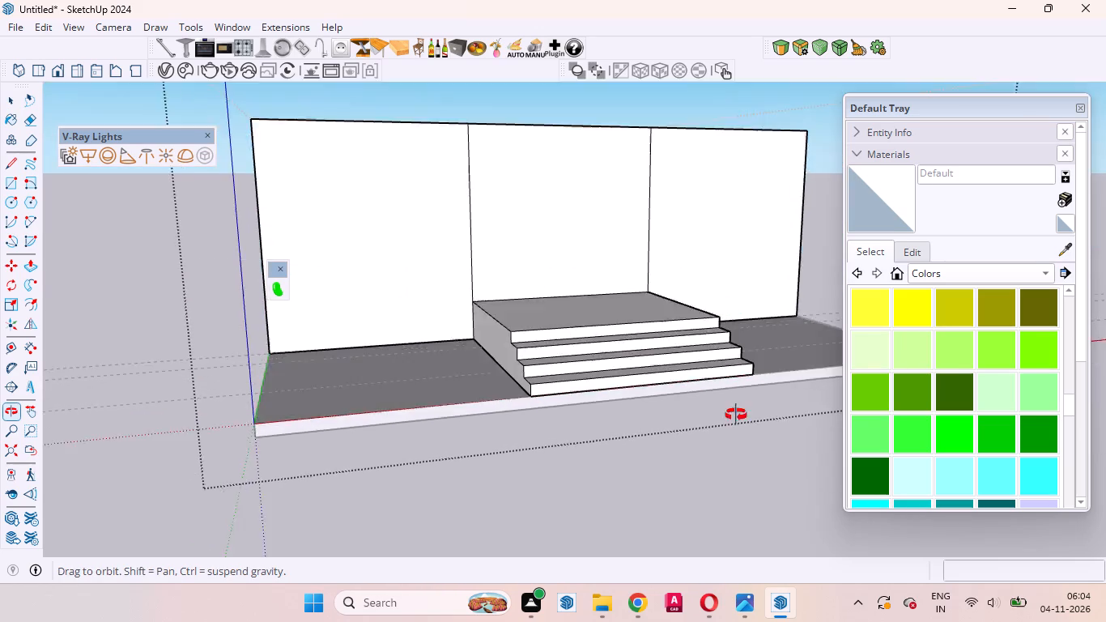
middle_click_drag(736, 415, 828, 483)
middle_click_drag(840, 480, 868, 472)
middle_click(870, 470)
middle_click(877, 468)
middle_click(879, 467)
scroll(475, 297, "down", 5)
scroll(464, 314, "up", 1)
middle_click_drag(464, 314, 755, 301)
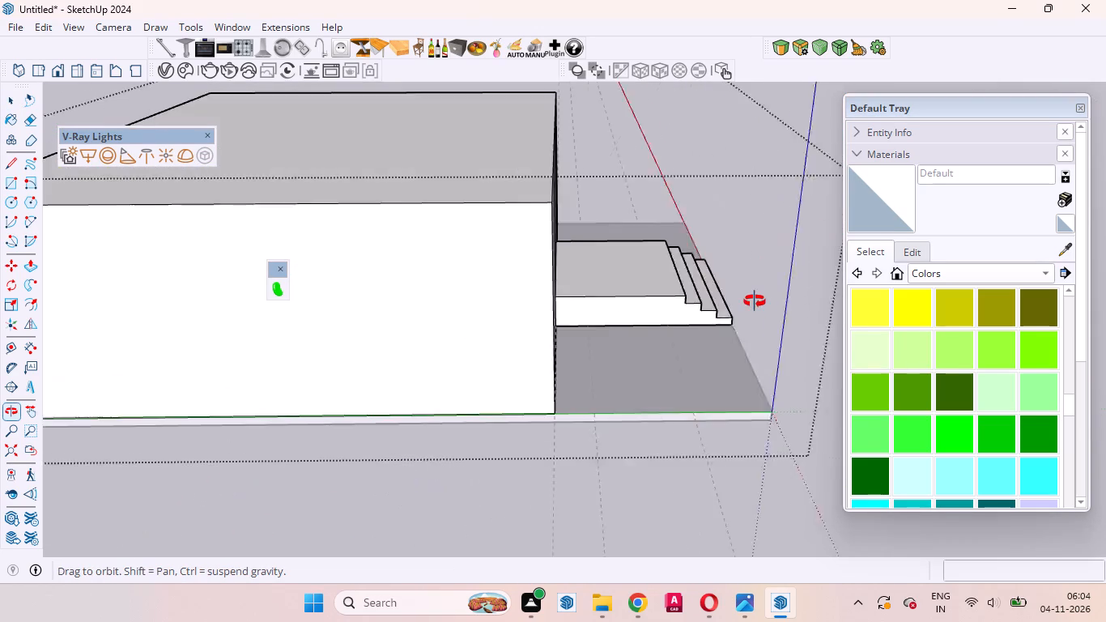
middle_click_drag(755, 301, 302, 430)
scroll(535, 190, "up", 7)
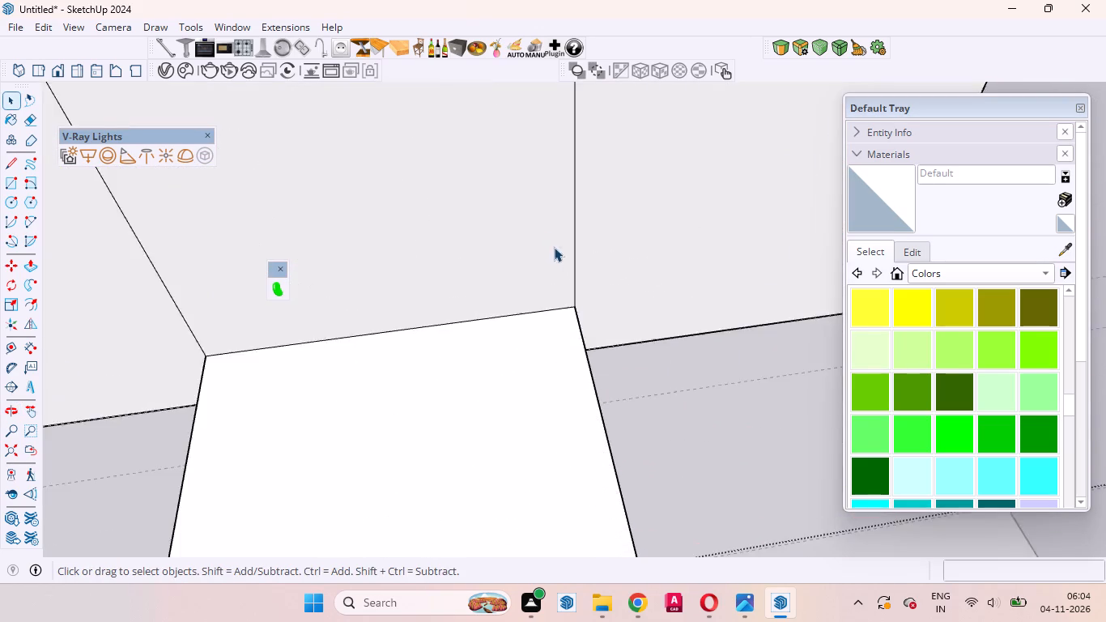
scroll(554, 247, "up", 5)
middle_click_drag(561, 321, 214, 173)
scroll(427, 161, "down", 11)
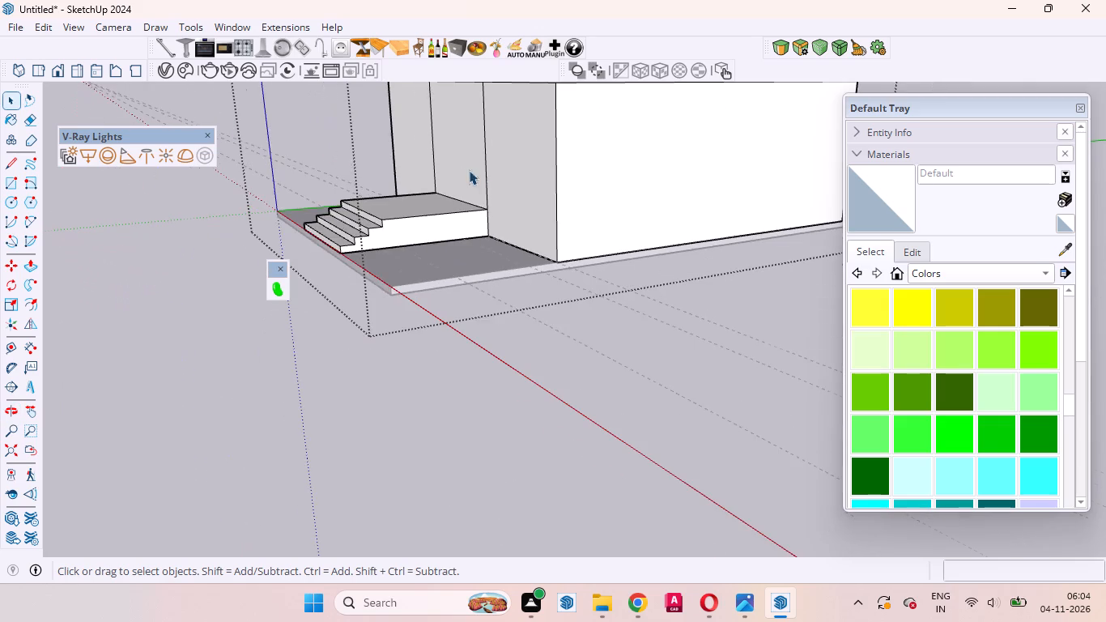
middle_click_drag(394, 261, 317, 215)
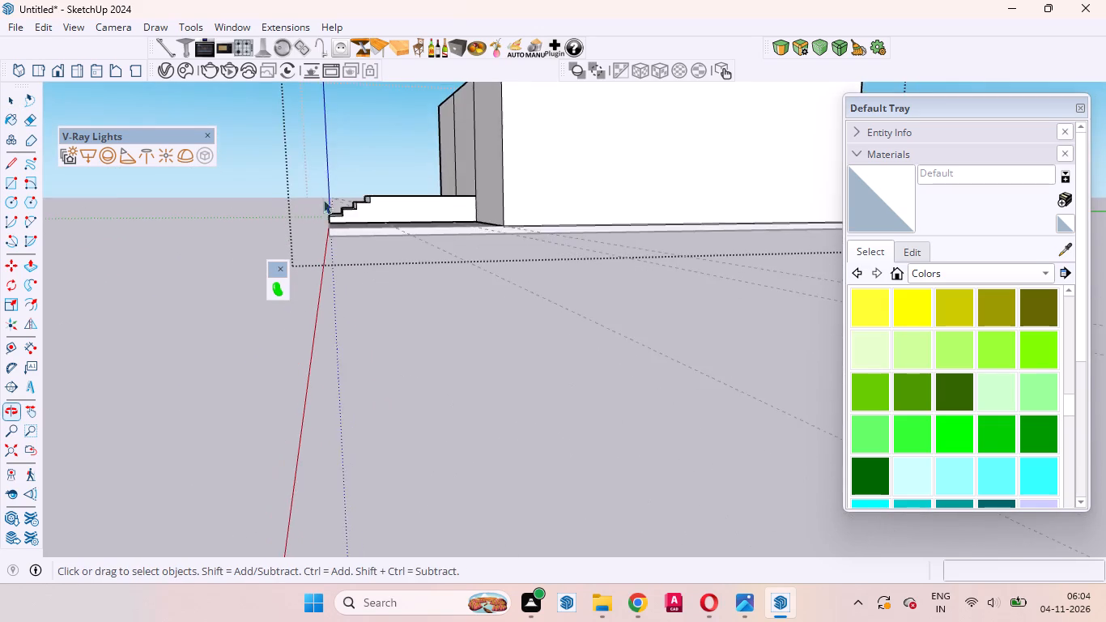
scroll(355, 187, "up", 18)
middle_click_drag(400, 245, 406, 330)
scroll(406, 290, "up", 1)
scroll(393, 305, "down", 4)
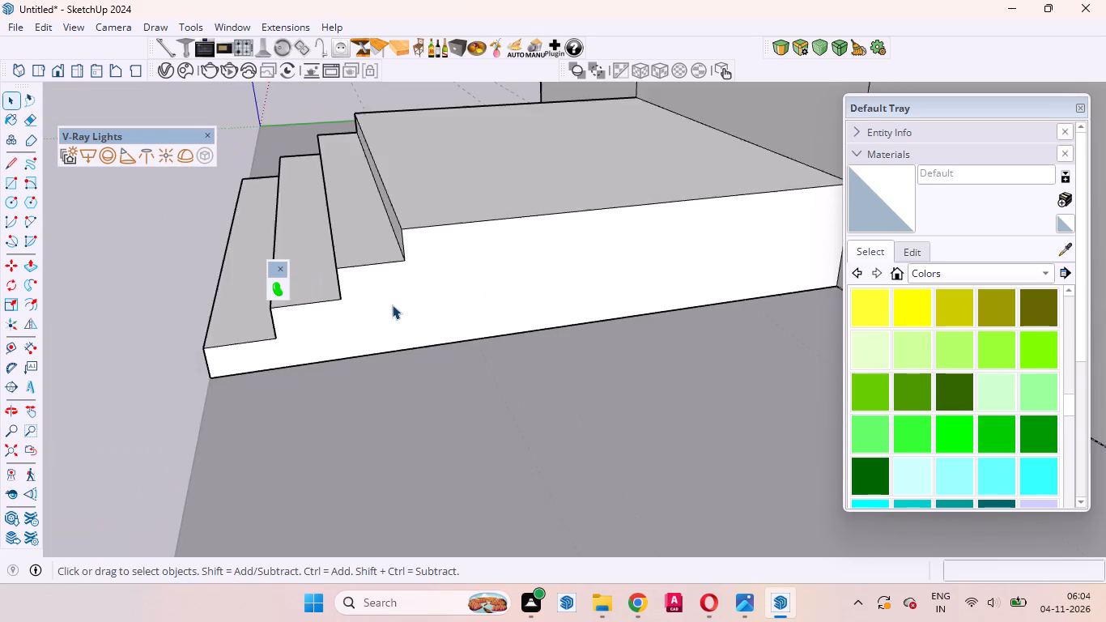
scroll(392, 305, "down", 13)
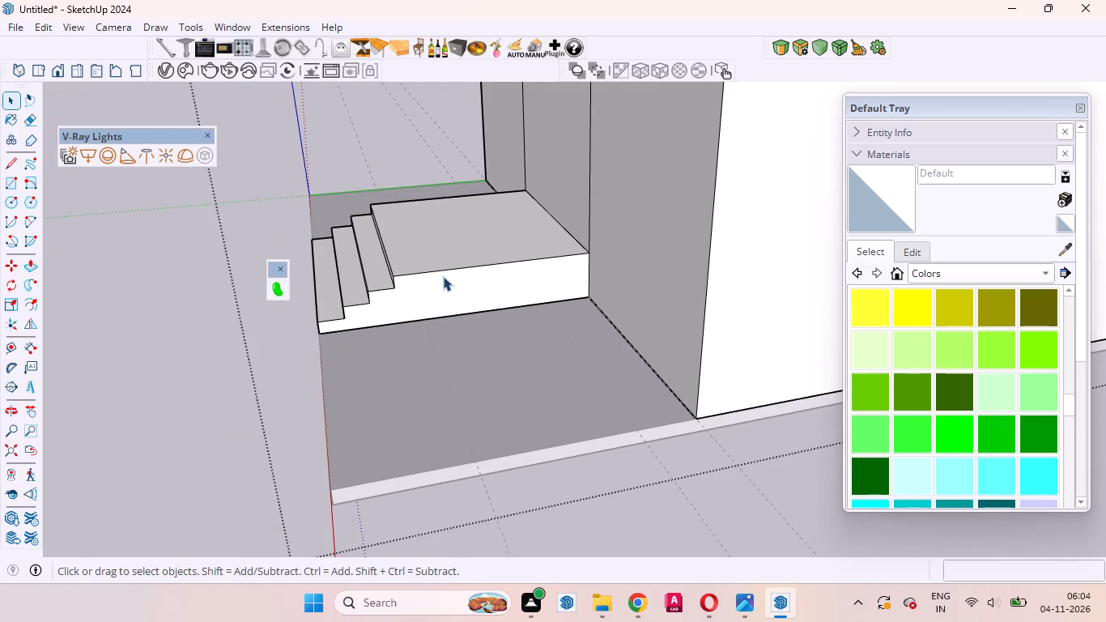
Measure the landing's depth from the top step edge to the front wall.
key("d")
left_click(393, 272)
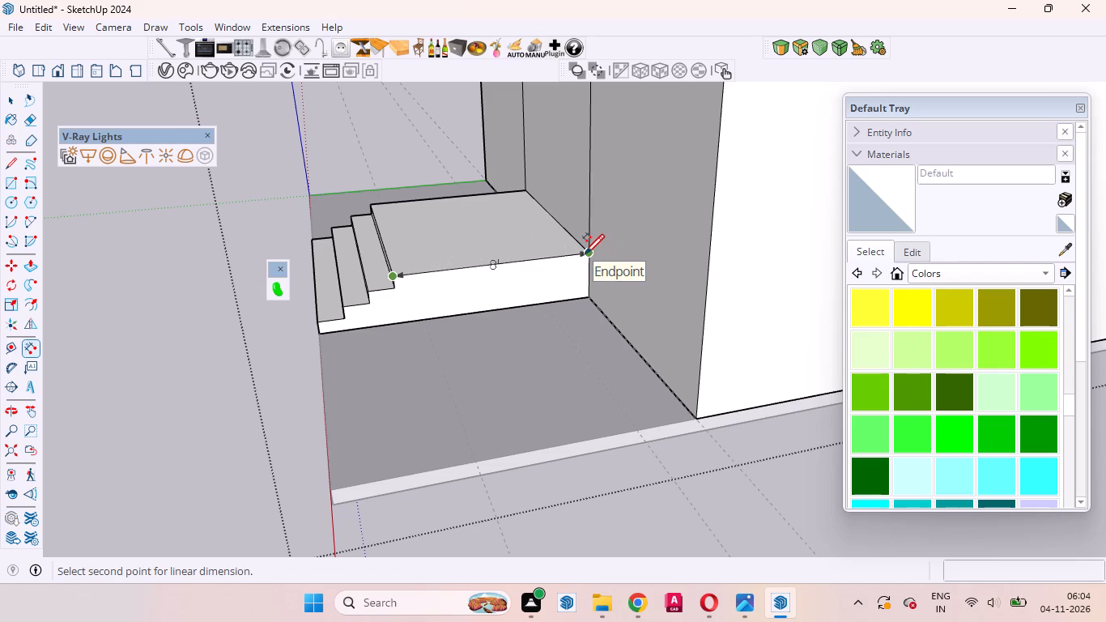
key("space")
Delete the two vertical edges above the landing that divide the front wall, merging it into one face.
left_click(660, 250)
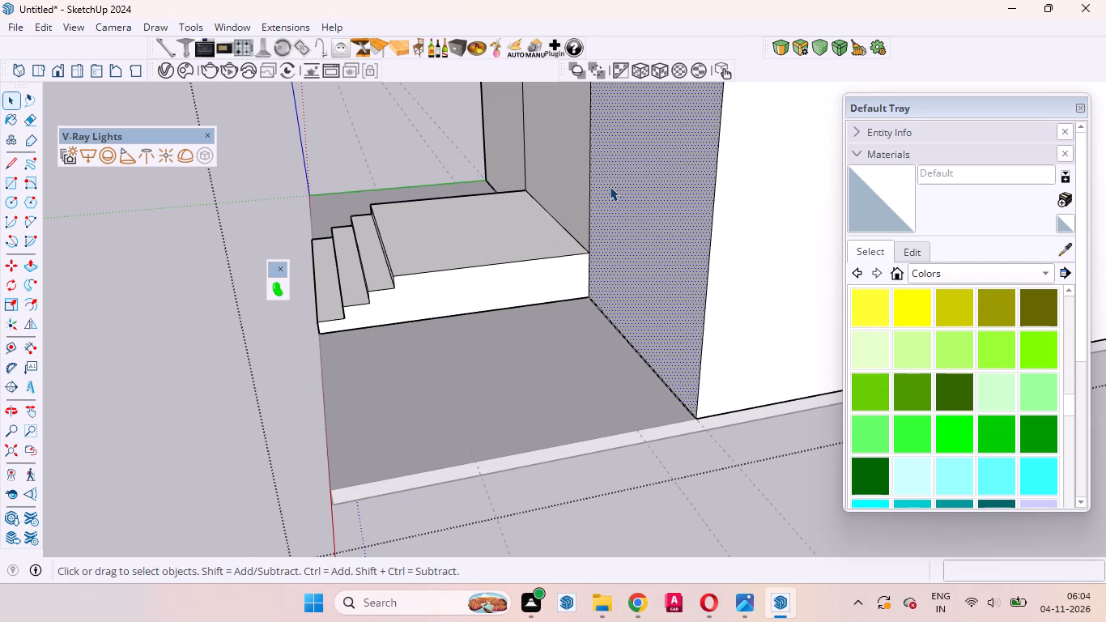
middle_click_drag(601, 238, 727, 268)
middle_click_drag(716, 268, 673, 264)
middle_click(673, 263)
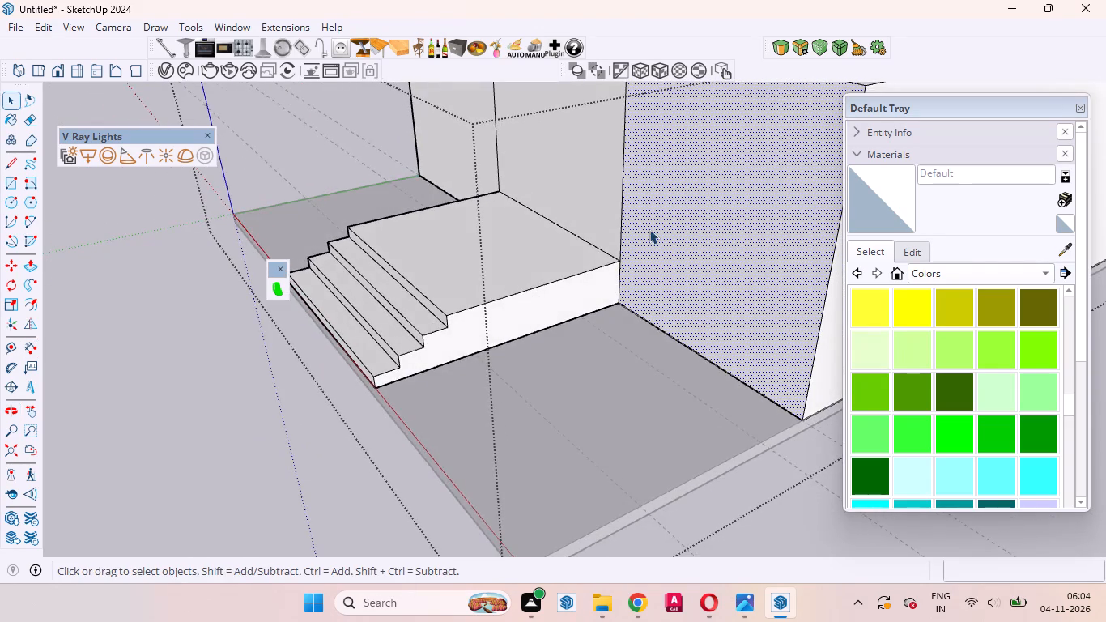
scroll(568, 245, "down", 2)
scroll(568, 245, "up", 1)
scroll(568, 245, "down", 2)
scroll(598, 212, "up", 9)
scroll(576, 215, "down", 5)
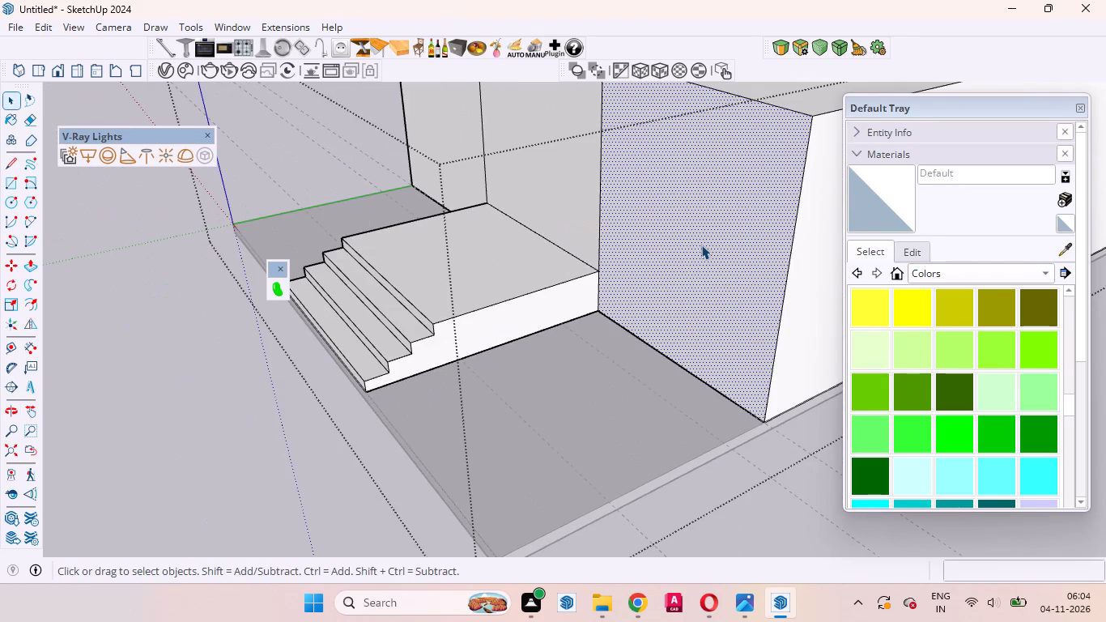
left_click(599, 187)
key("Delete")
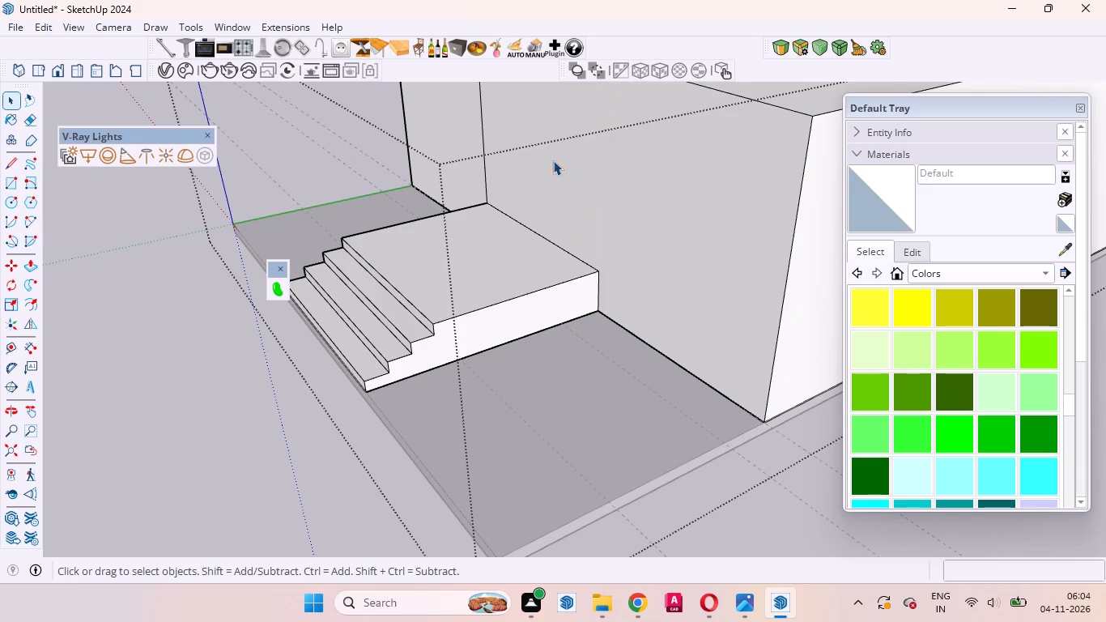
left_click(481, 147)
left_click(484, 147)
key("Delete")
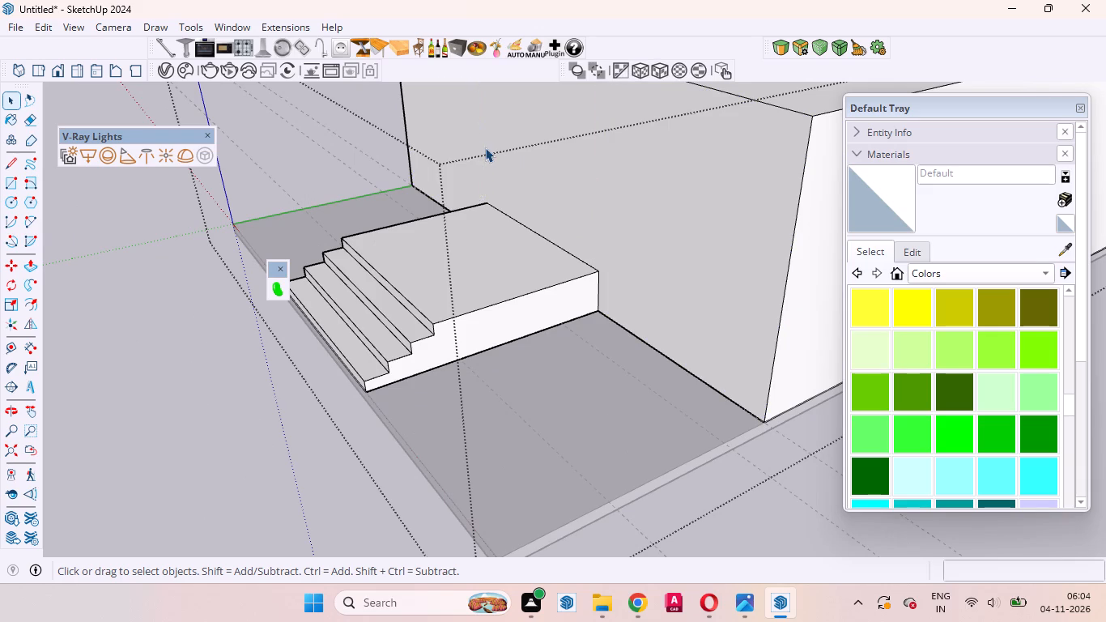
Push/Pull the merged front wall back 2', away from the stairs, to deepen the landing.
left_click(636, 201)
middle_click_drag(617, 221, 587, 228)
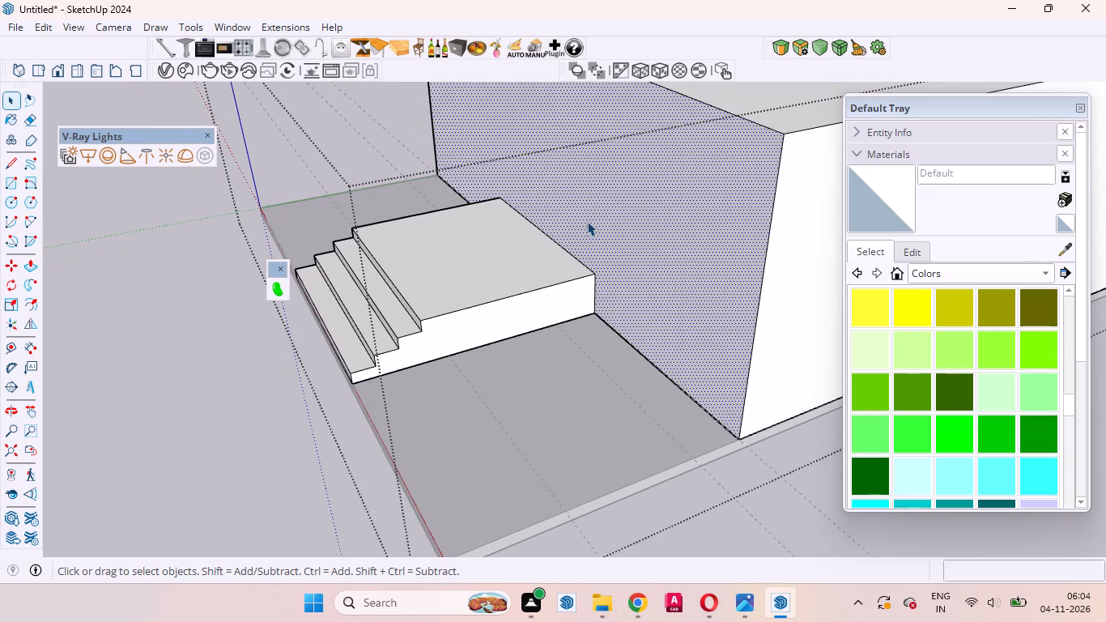
key("p")
left_click(587, 215)
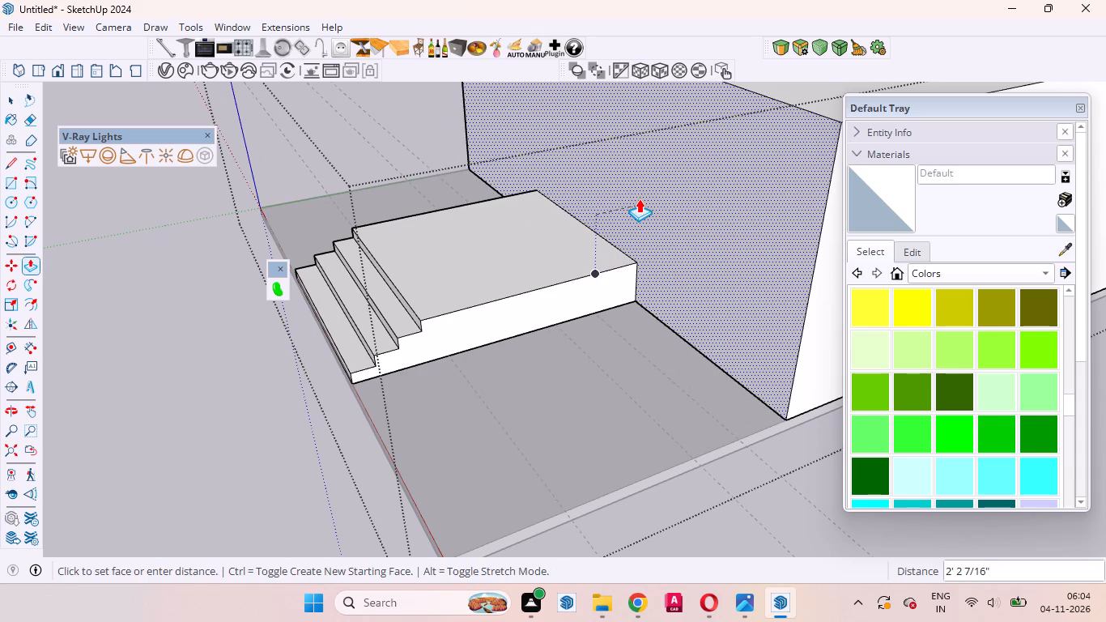
key("2")
key("apostrophe")
key("Return")
key("space")
Examine the entrance stairs and front wall from the front at a low viewing angle.
scroll(565, 317, "down", 5)
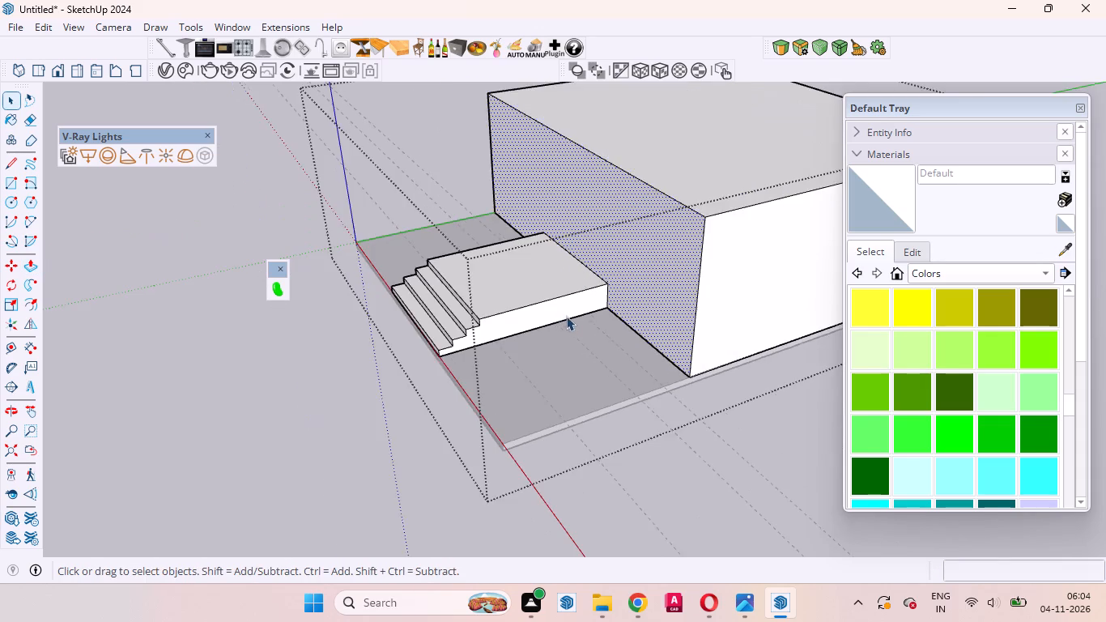
middle_click_drag(543, 324, 864, 279)
scroll(573, 241, "up", 7)
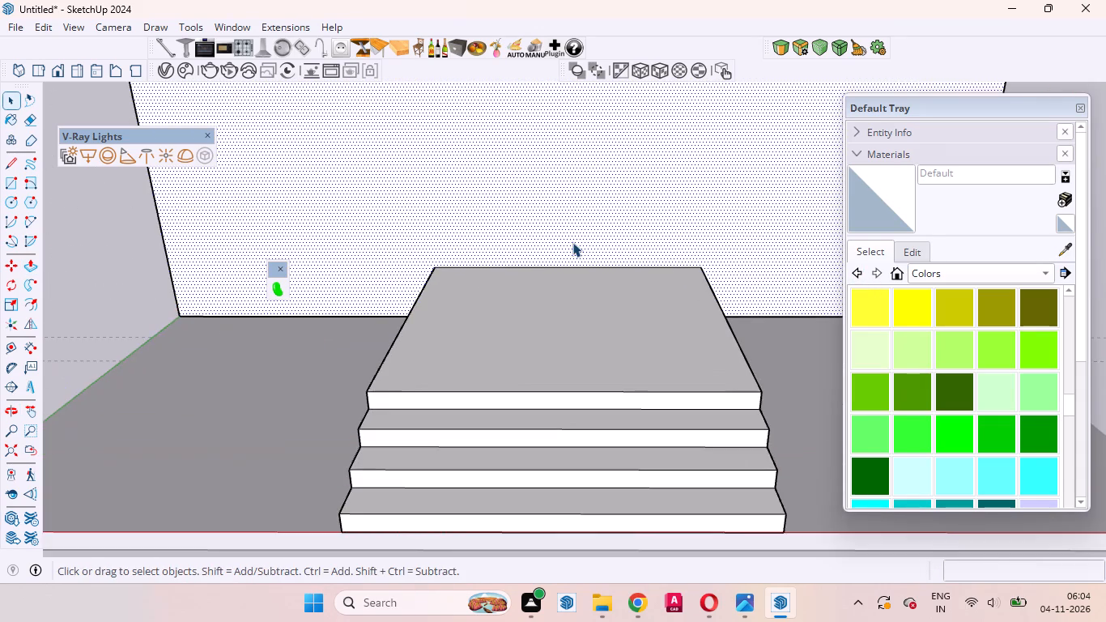
scroll(572, 242, "down", 3)
middle_click_drag(563, 173, 563, 109)
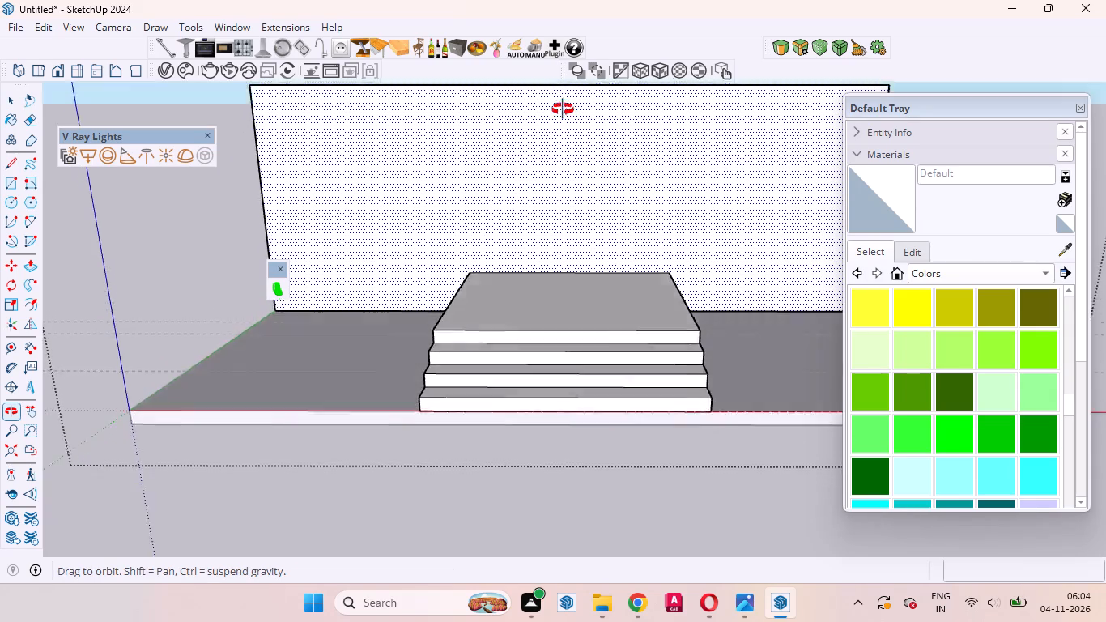
middle_click_drag(563, 109, 568, 77)
middle_click(568, 77)
middle_click_drag(579, 265, 575, 256)
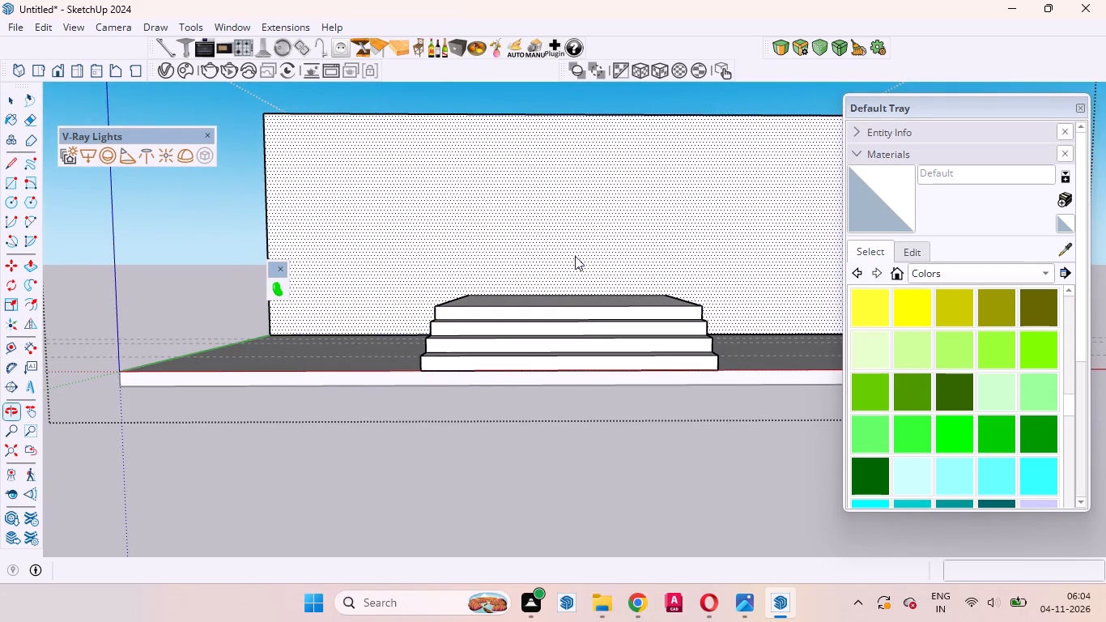
Draw two lines up the front wall from the landing's back corners to the roof edge, dividing the wall into three faces.
middle_click_drag(575, 256, 564, 226)
middle_click_drag(570, 249, 583, 298)
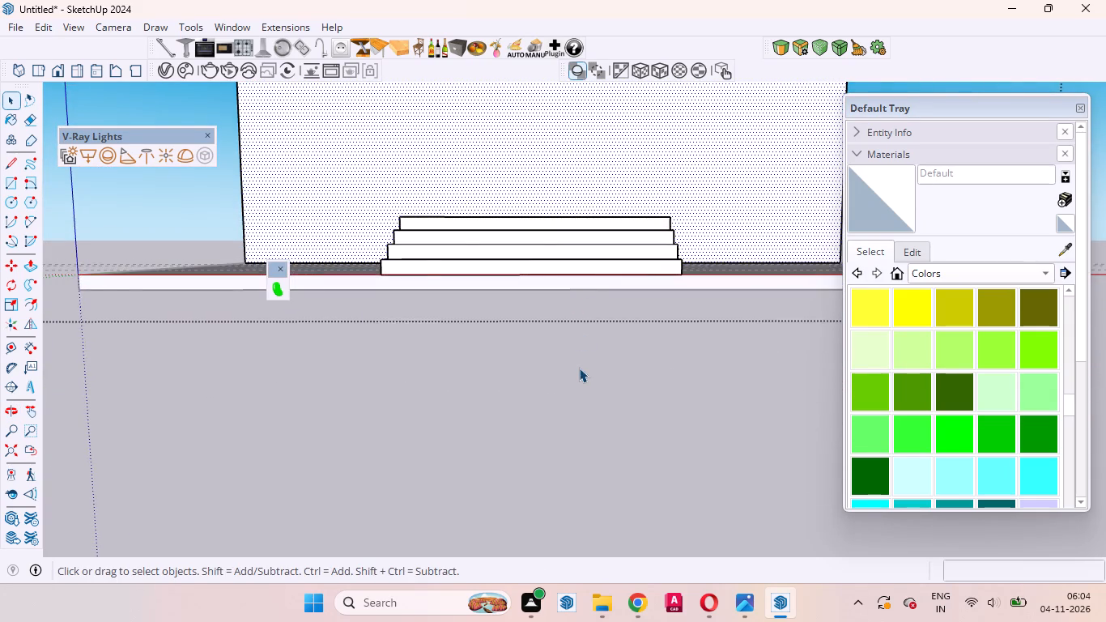
scroll(579, 375, "down", 8)
middle_click_drag(598, 283, 604, 434)
scroll(591, 403, "up", 5)
middle_click_drag(531, 379, 540, 387)
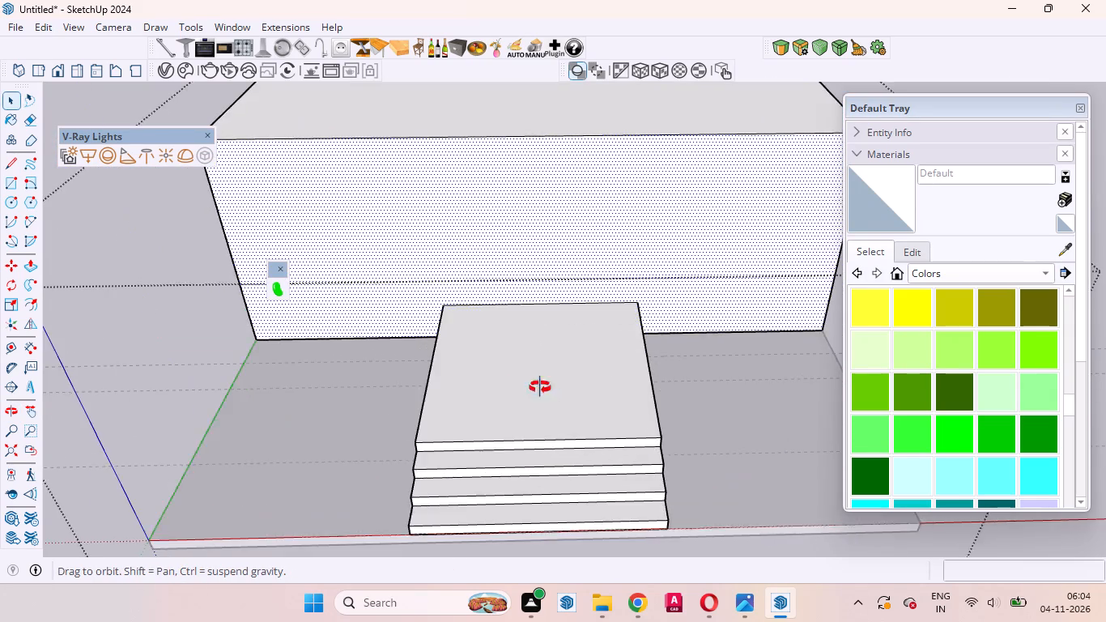
middle_click_drag(540, 387, 512, 413)
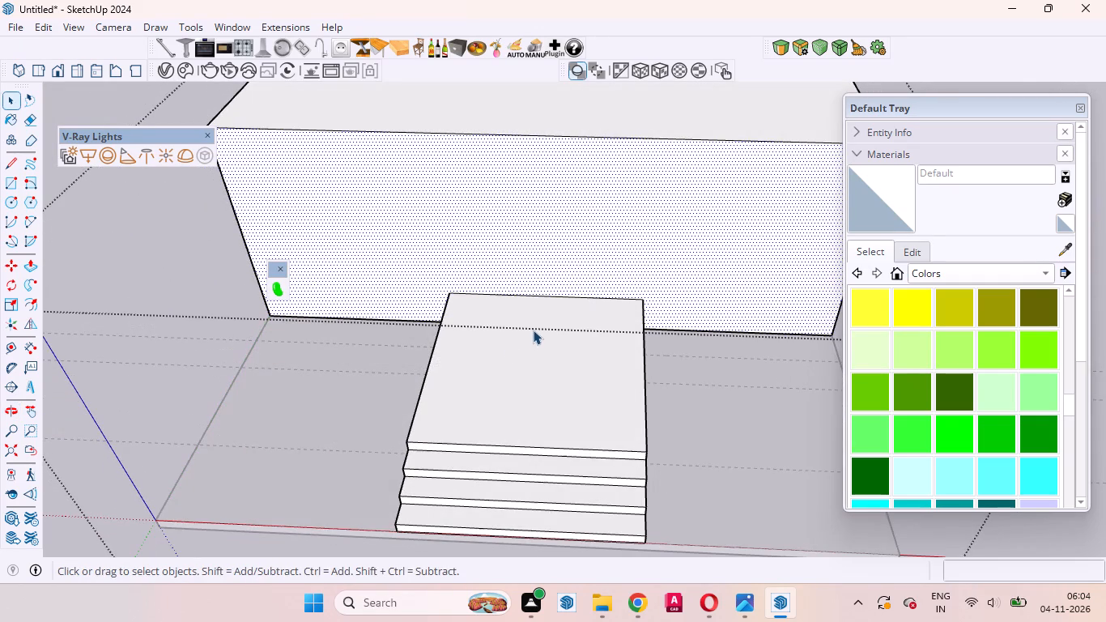
key("l")
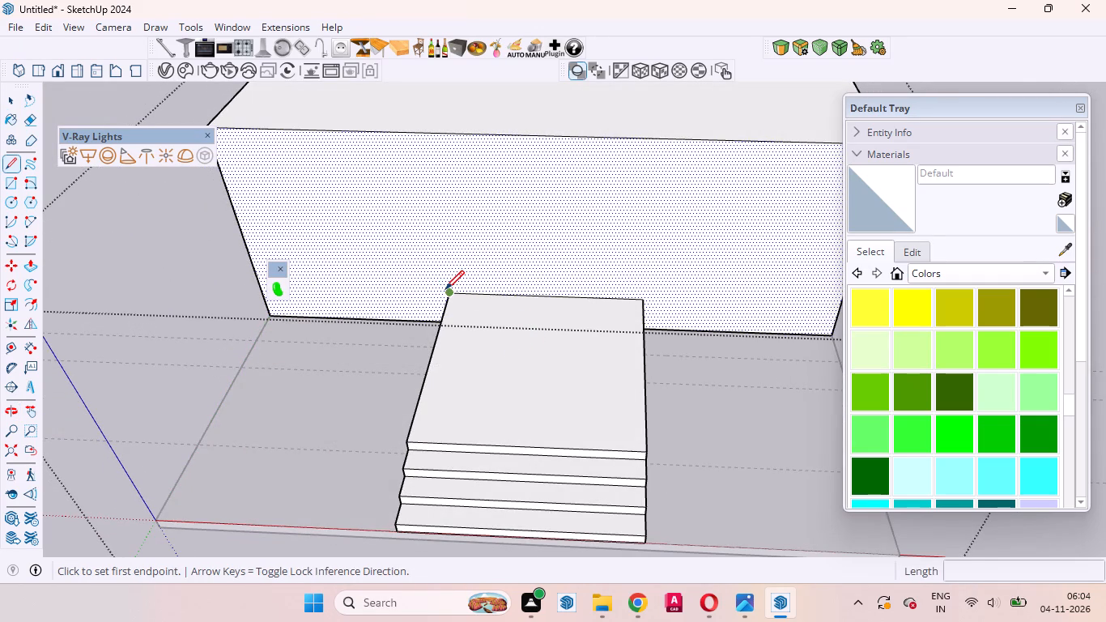
left_click(446, 290)
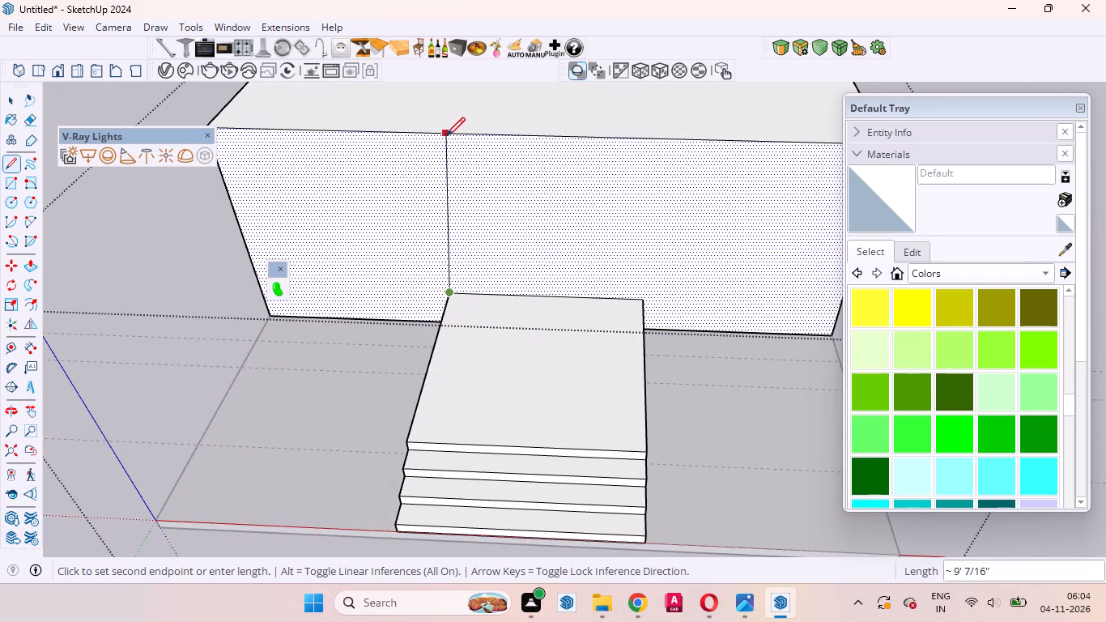
left_click(431, 131)
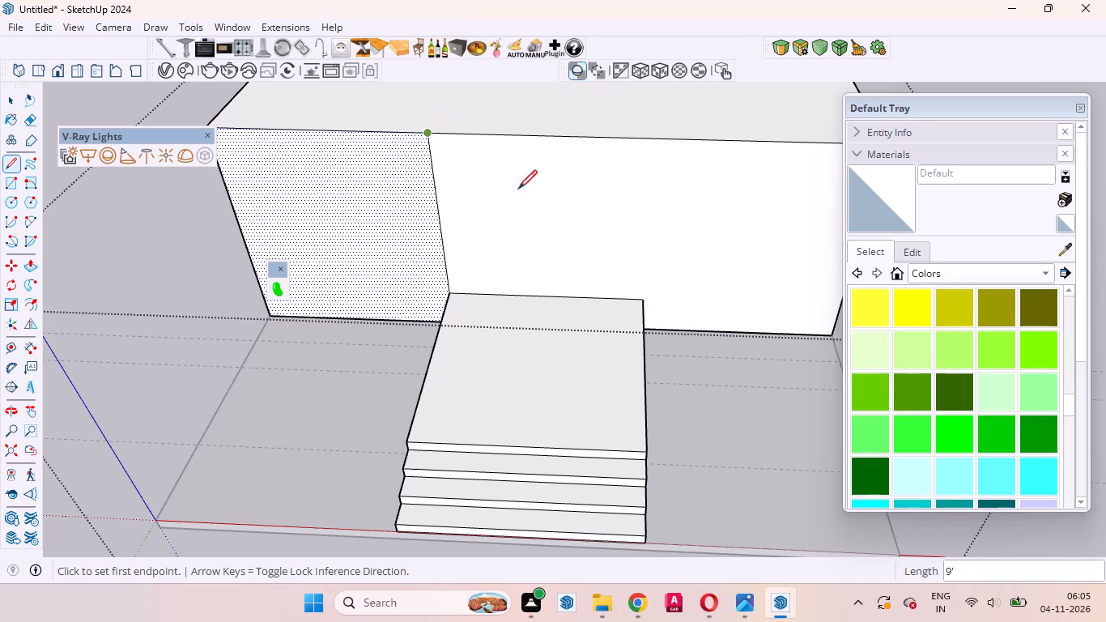
left_click(642, 304)
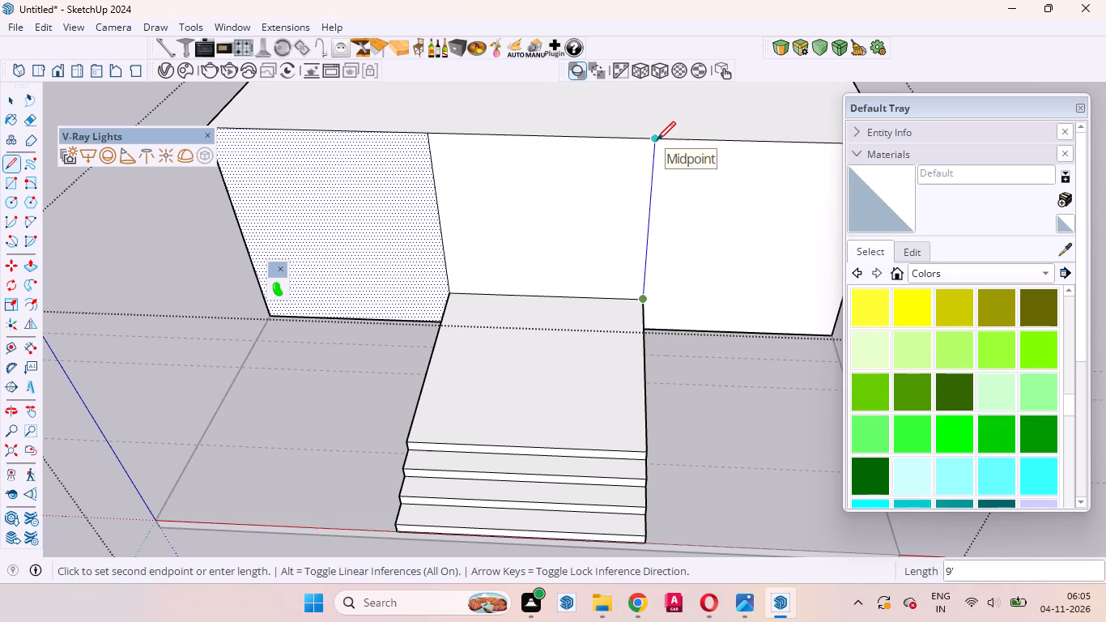
left_click(657, 140)
key("space")
Measure the front wall's height from the landing surface up to the roof edge.
scroll(632, 444, "down", 2)
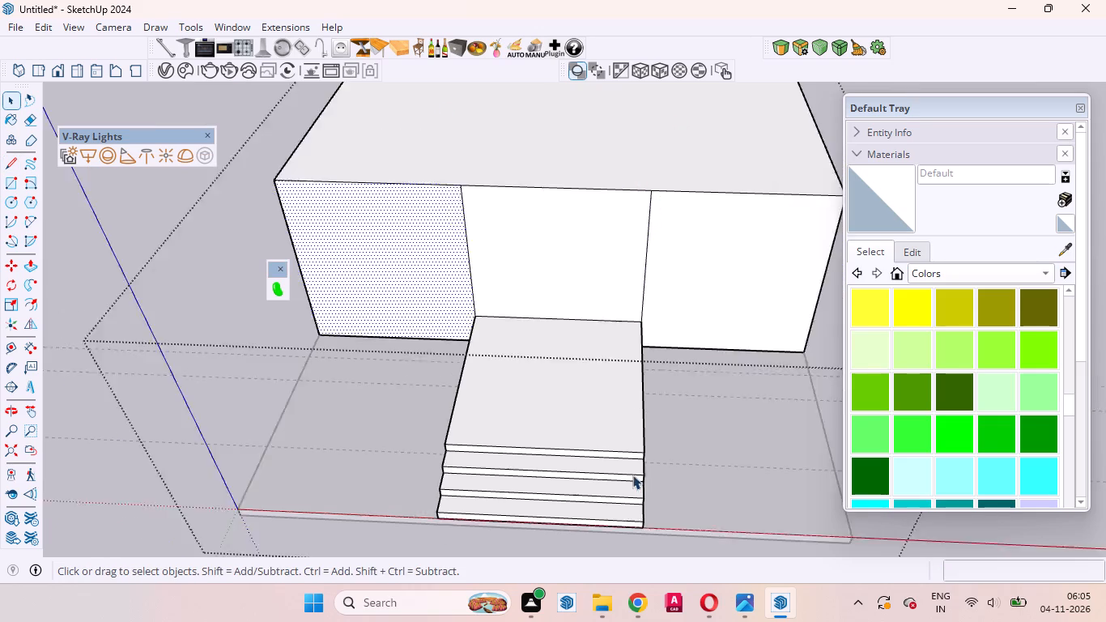
scroll(632, 475, "down", 2)
middle_click_drag(617, 493, 644, 292)
middle_click_drag(644, 292, 644, 292)
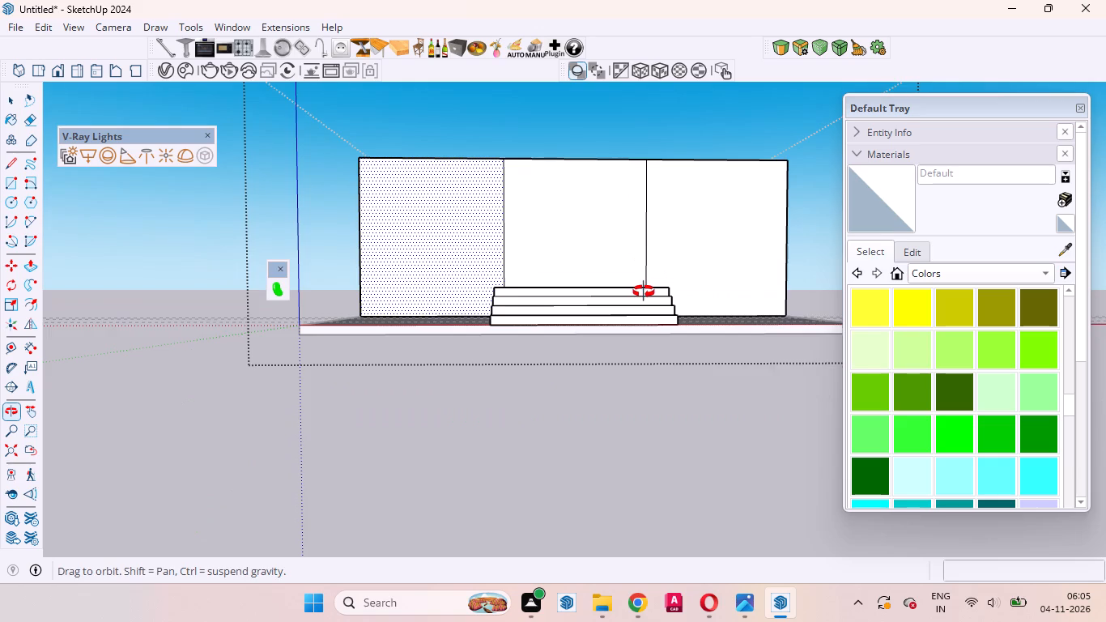
middle_click_drag(644, 292, 632, 338)
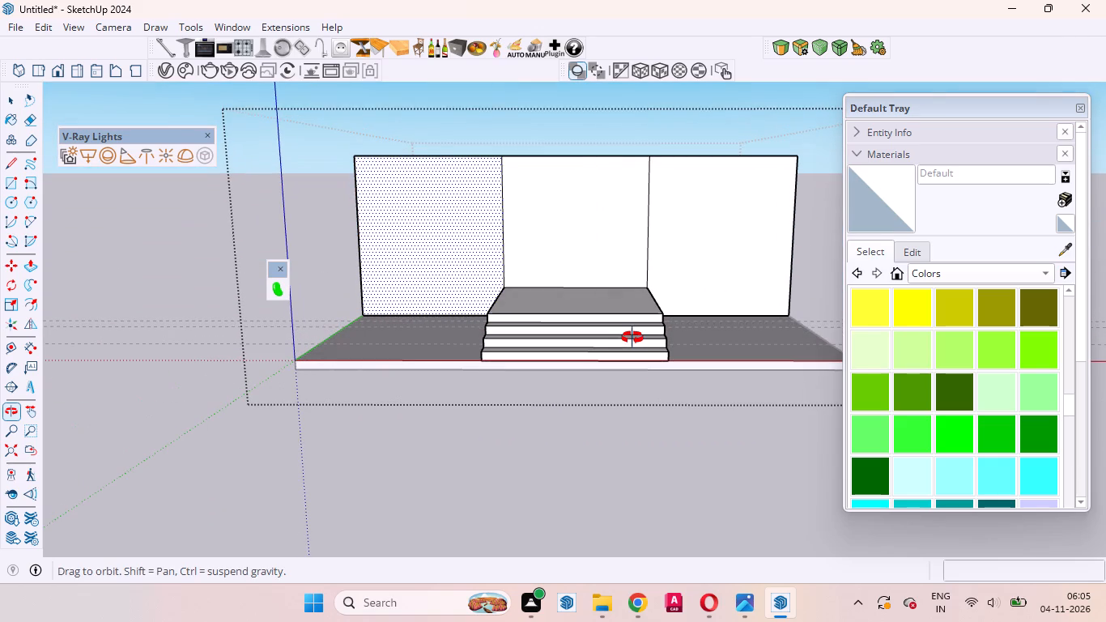
scroll(631, 262, "down", 2)
middle_click_drag(650, 232, 547, 264)
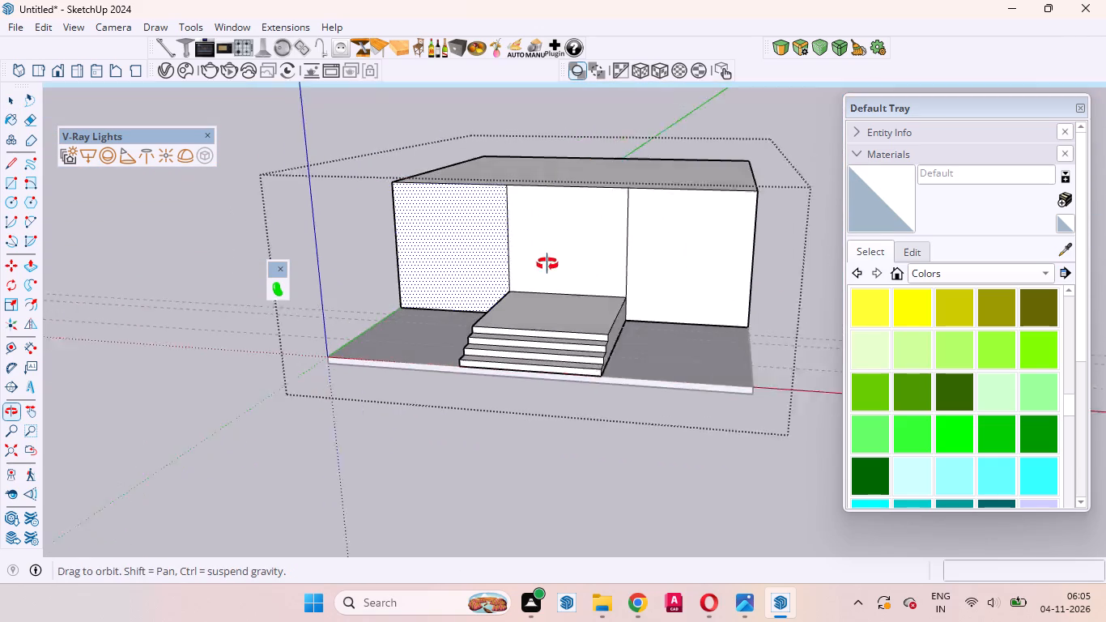
middle_click_drag(547, 264, 521, 259)
middle_click(521, 259)
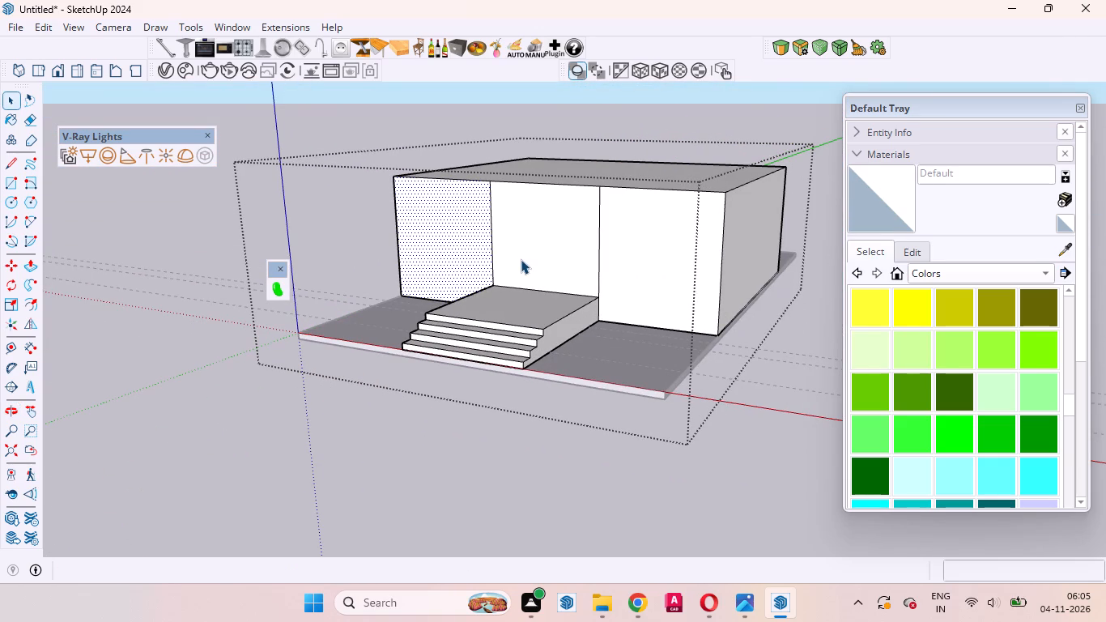
scroll(542, 255, "up", 7)
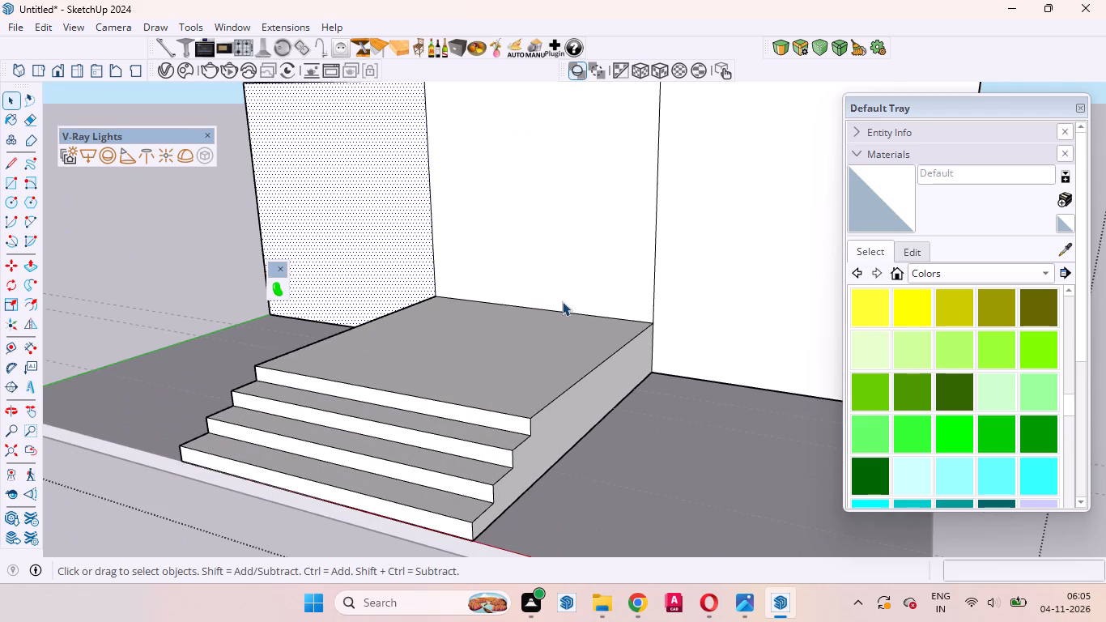
key("t")
left_click(552, 310)
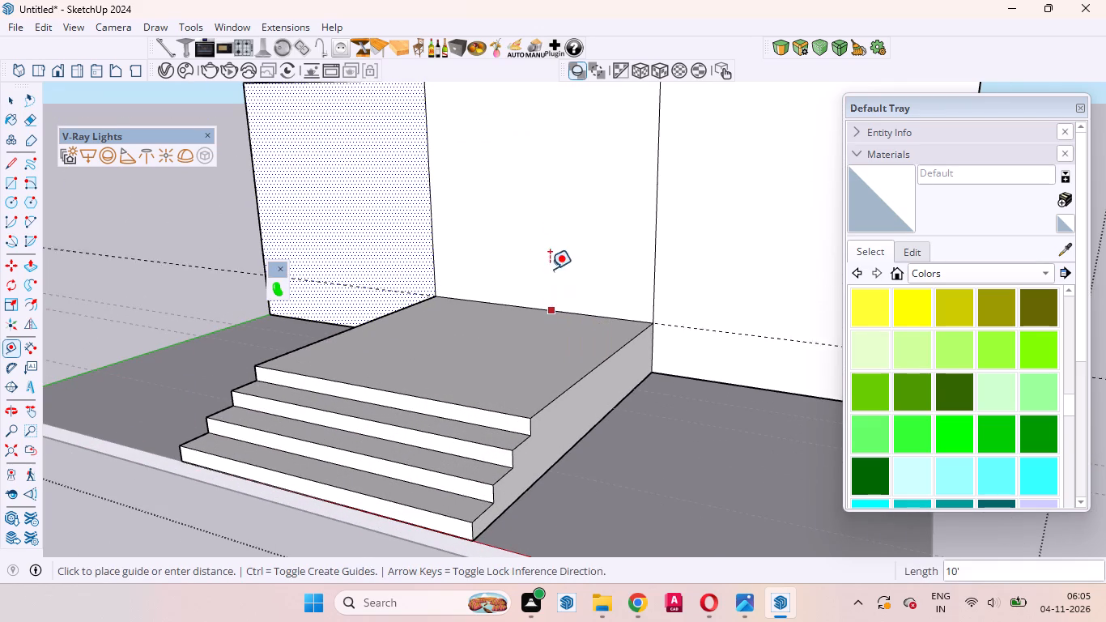
scroll(546, 222, "down", 6)
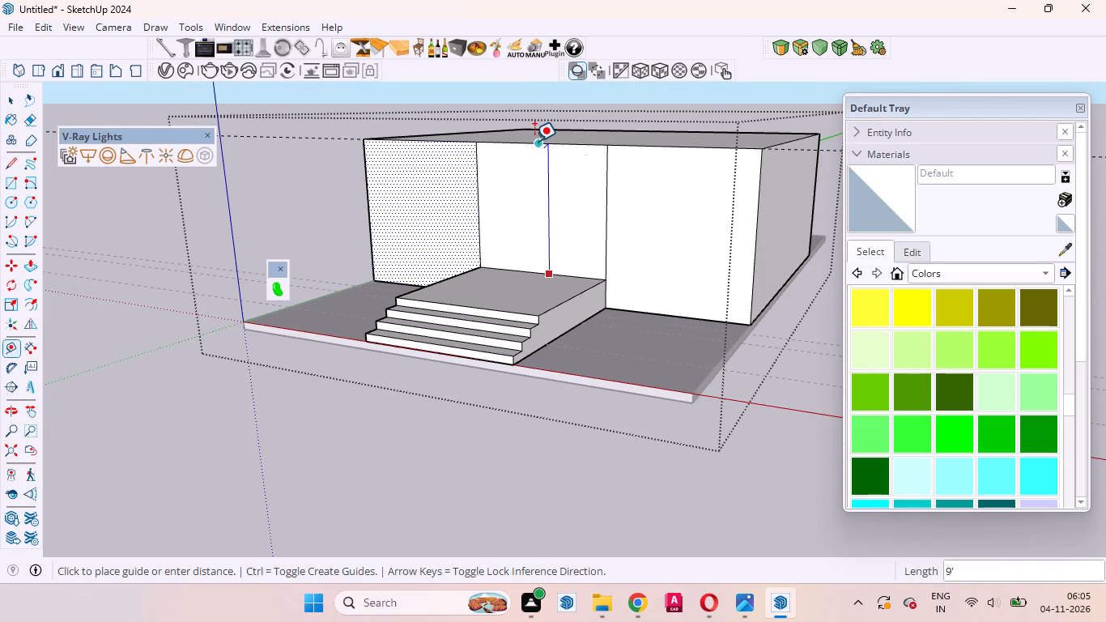
key("space")
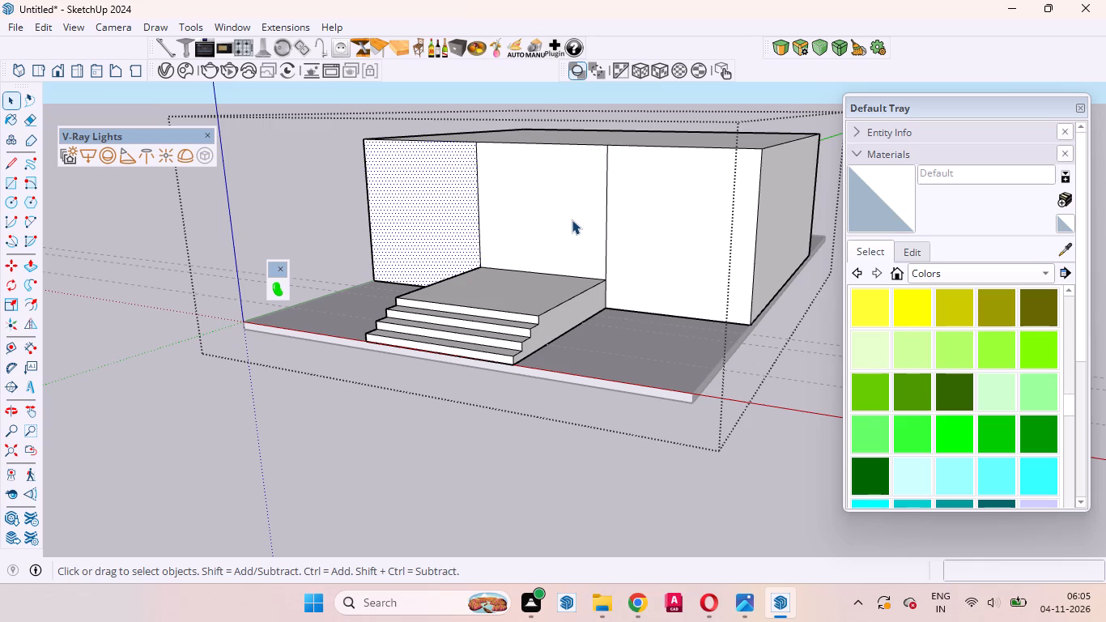
Push/Pull the block's roof face up 8" as a new starting face, forming a separate slab band on top.
scroll(555, 230, "down", 4)
middle_click_drag(570, 376, 705, 327)
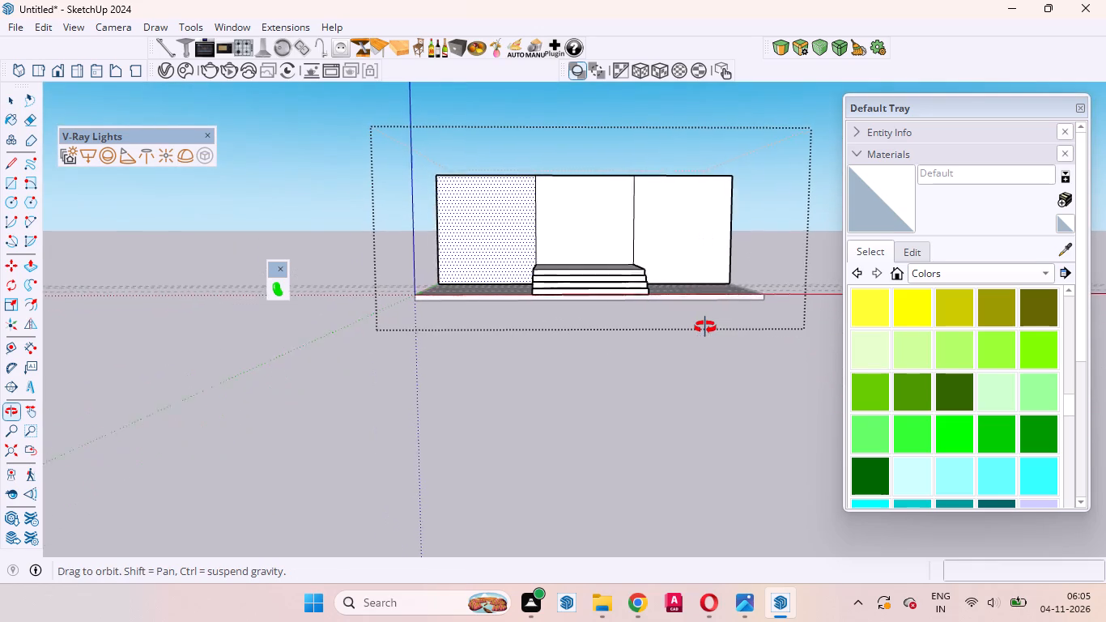
middle_click_drag(705, 327, 640, 371)
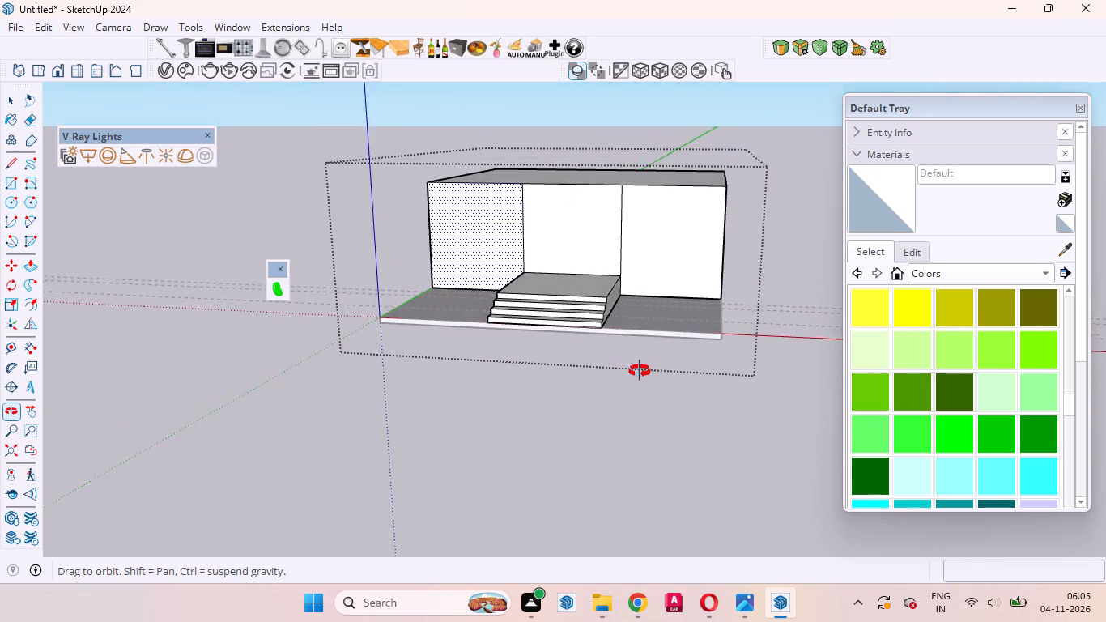
middle_click_drag(640, 371, 632, 390)
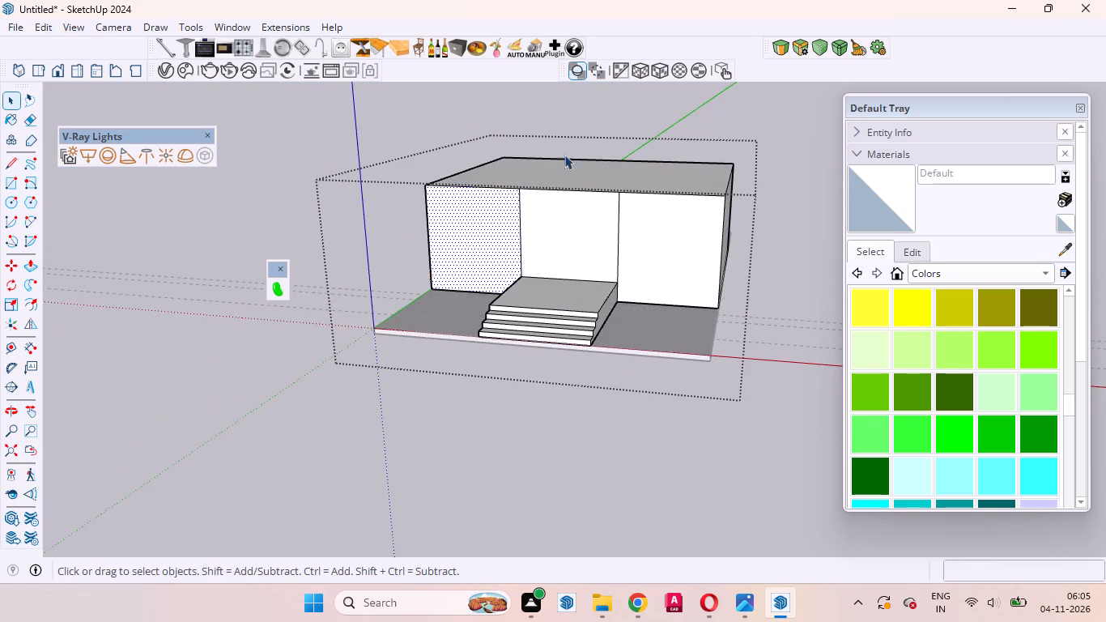
scroll(542, 74, "up", 8)
middle_click_drag(580, 212, 580, 230)
scroll(581, 213, "up", 1)
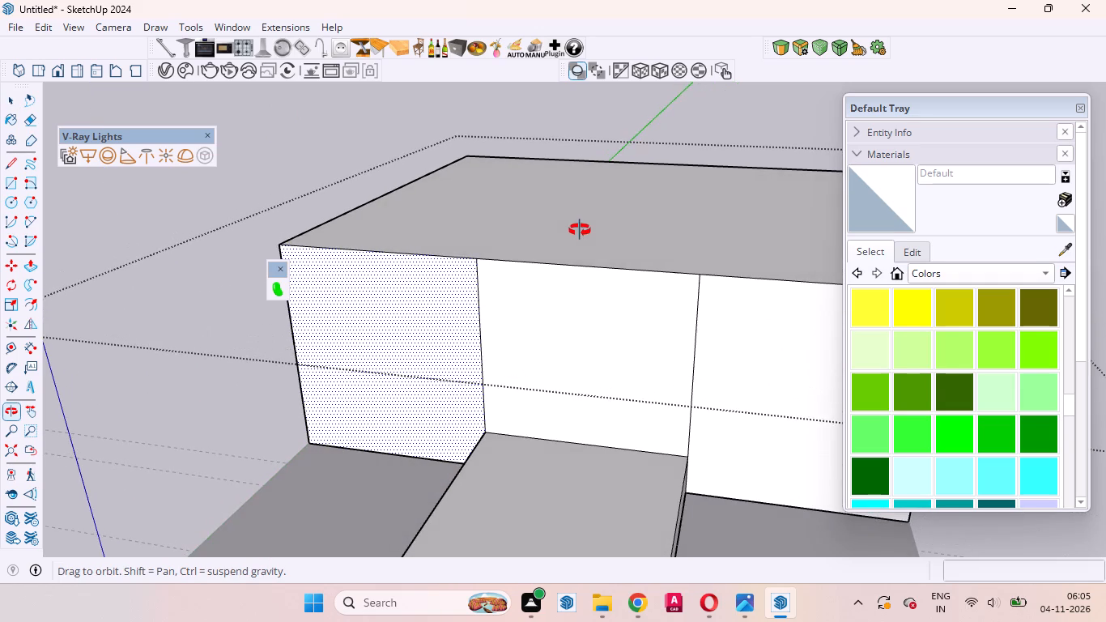
middle_click_drag(580, 230, 579, 228)
middle_click(579, 228)
scroll(556, 203, "up", 2)
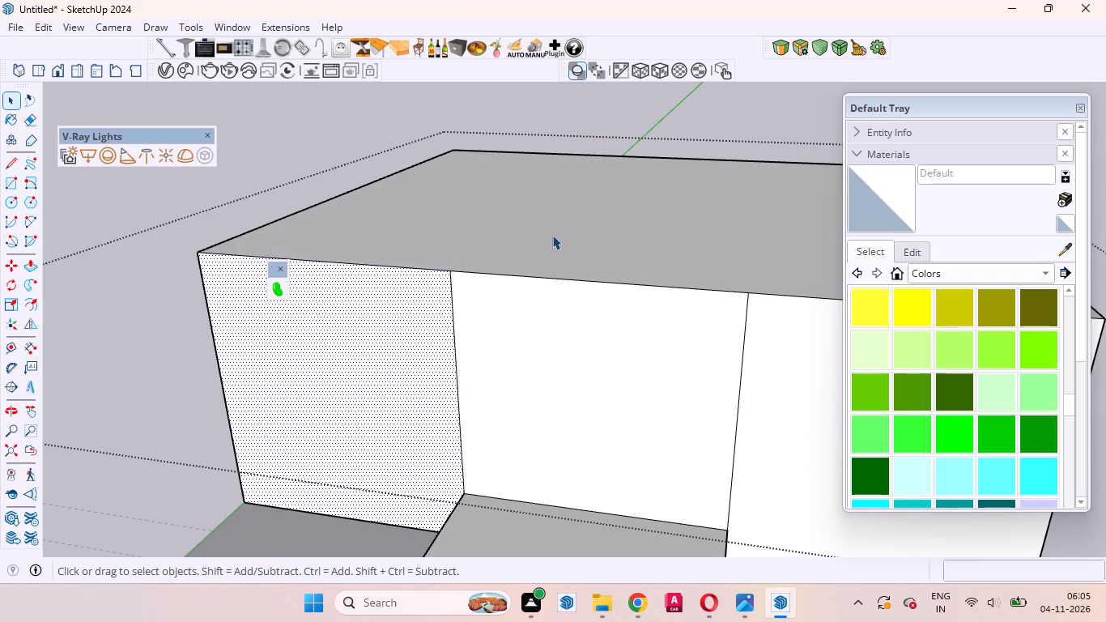
key("p")
middle_click_drag(572, 283, 583, 382)
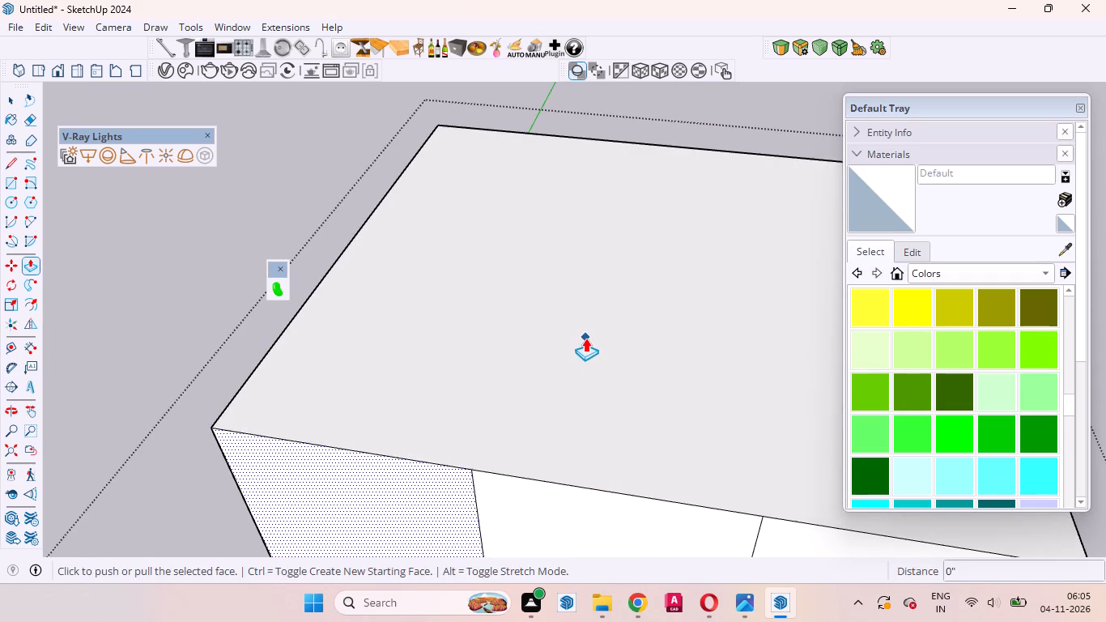
key("space")
left_click(584, 339)
key("p")
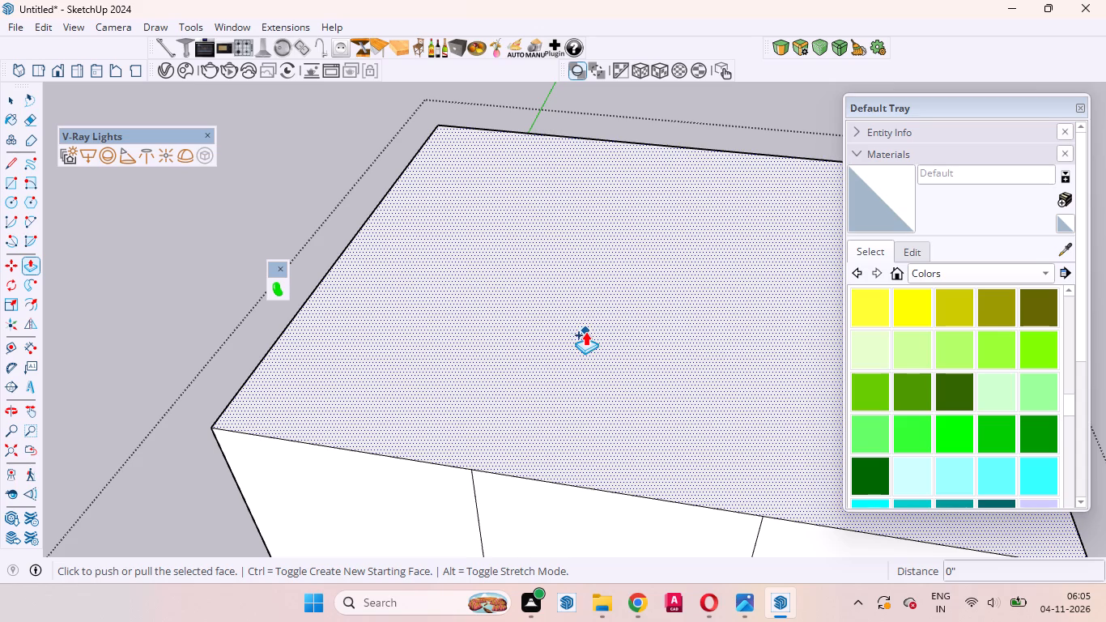
left_click(585, 331)
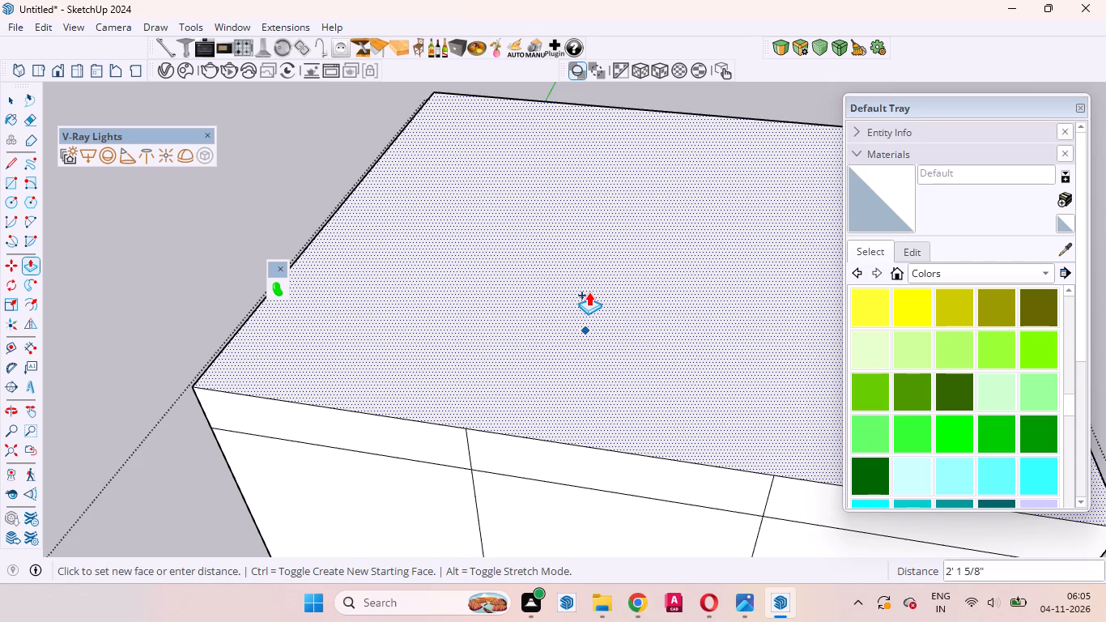
key("8")
key("Return")
key("space")
Copy the roof band's short vertical edge above the landing's right side about 2' 5" outward along the band.
scroll(442, 449, "down", 3)
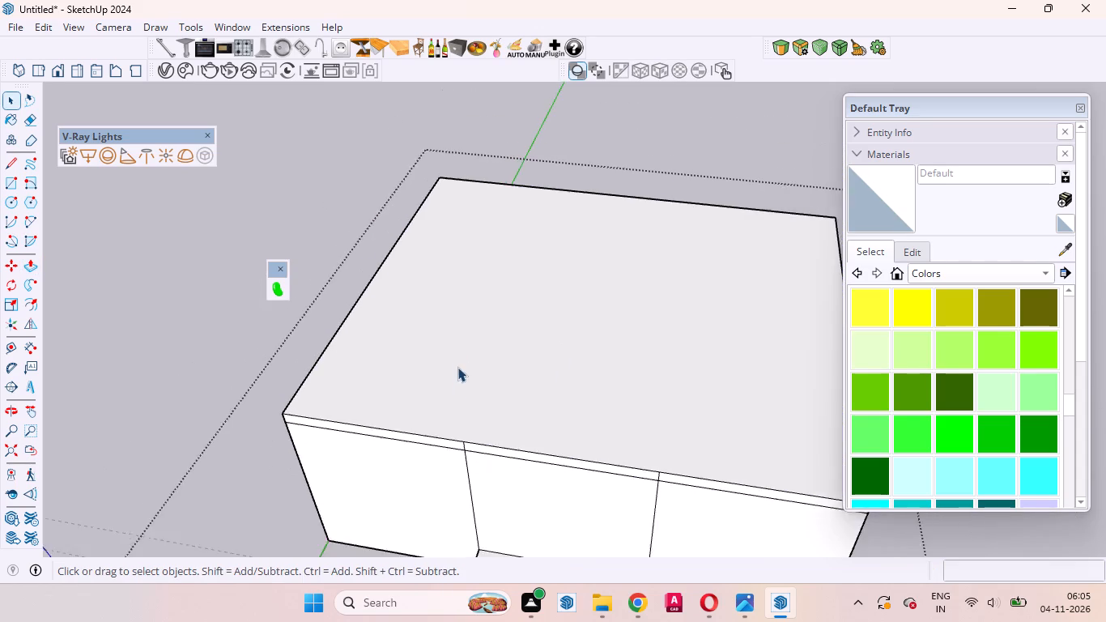
scroll(457, 367, "down", 5)
middle_click_drag(485, 471, 544, 330)
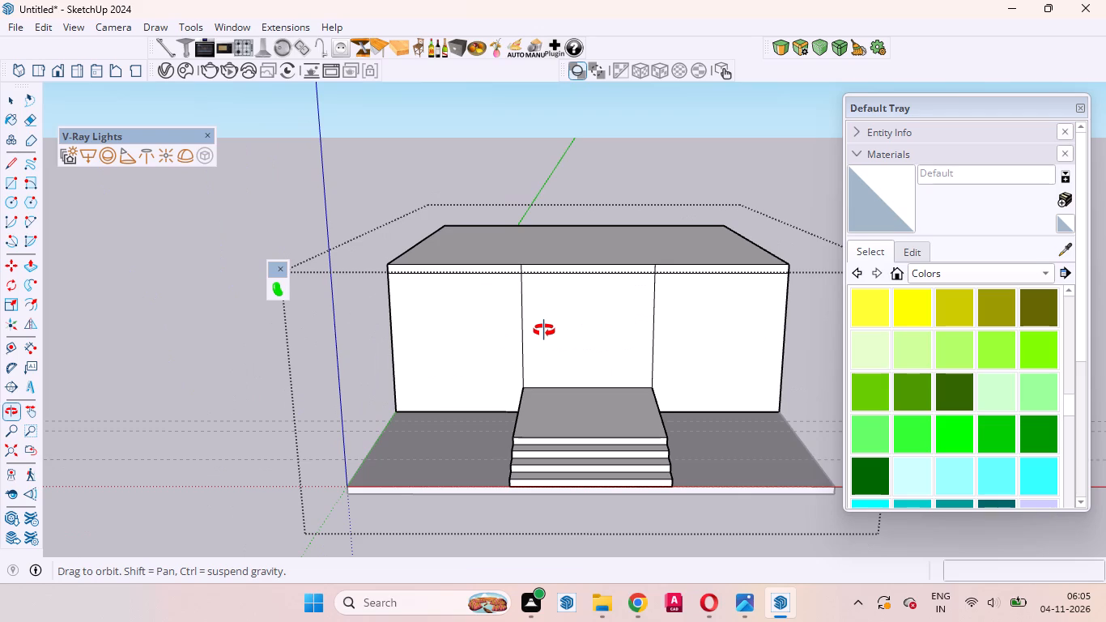
middle_click_drag(544, 330, 544, 324)
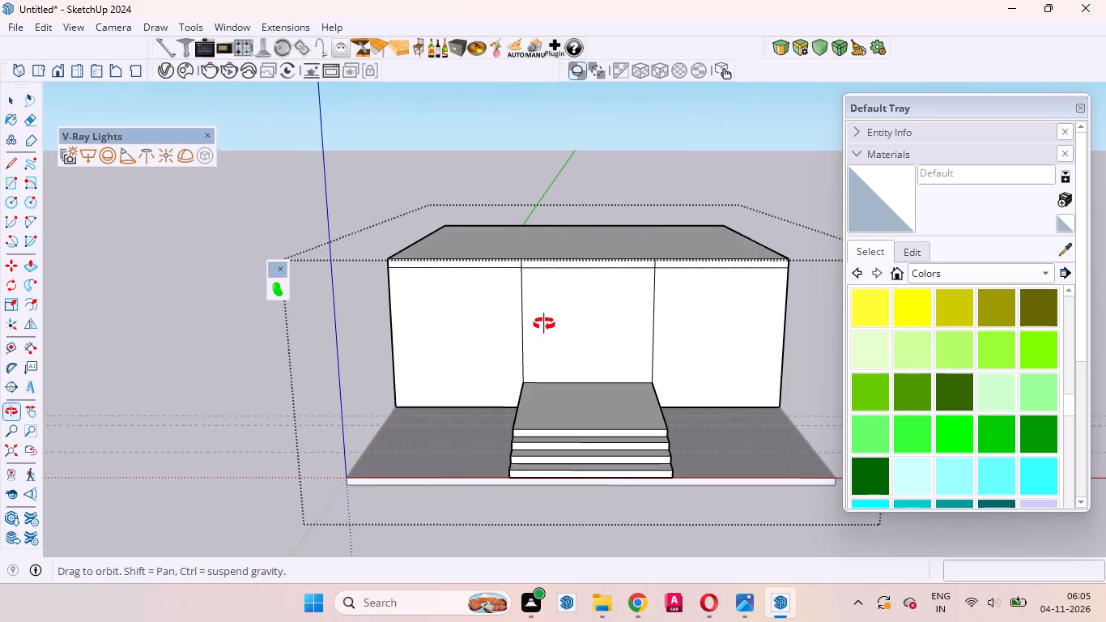
middle_click_drag(544, 324, 535, 324)
scroll(731, 271, "up", 8)
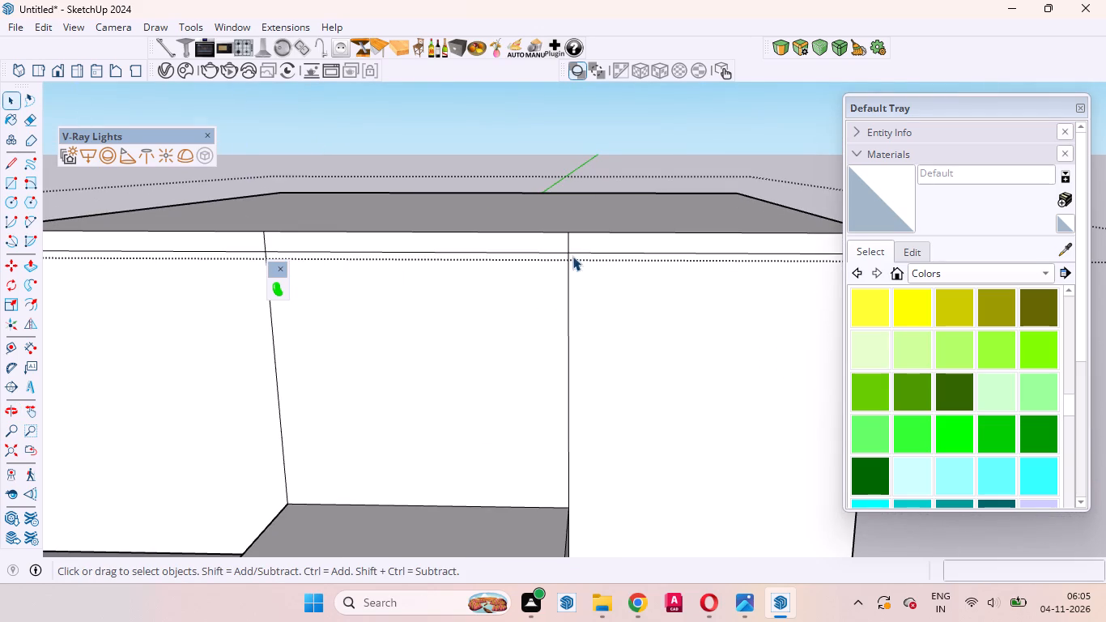
left_click(570, 242)
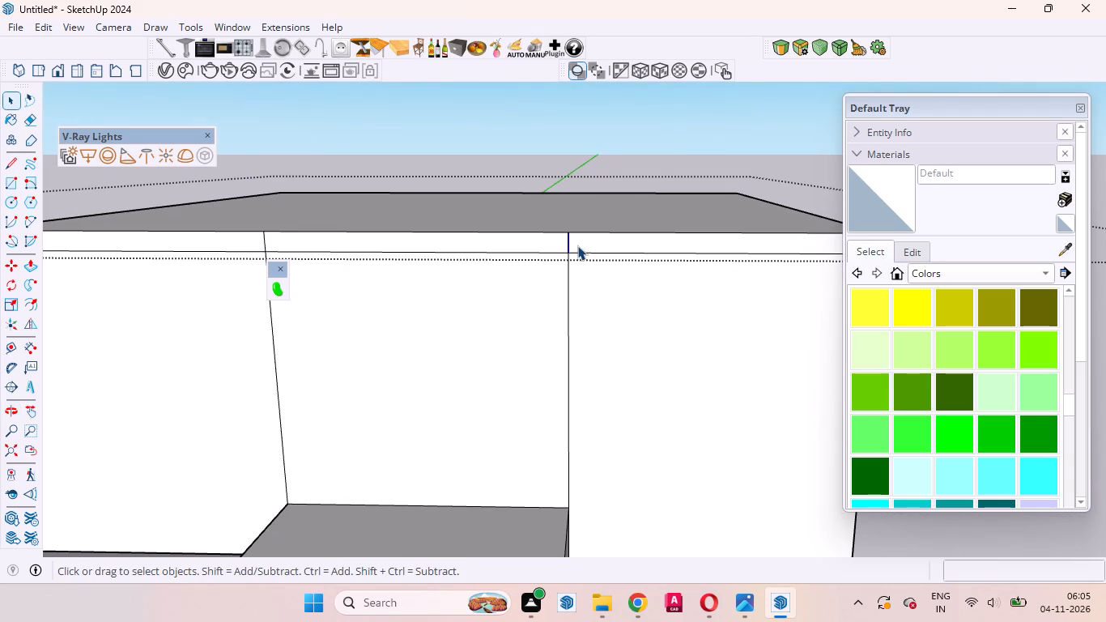
key("m")
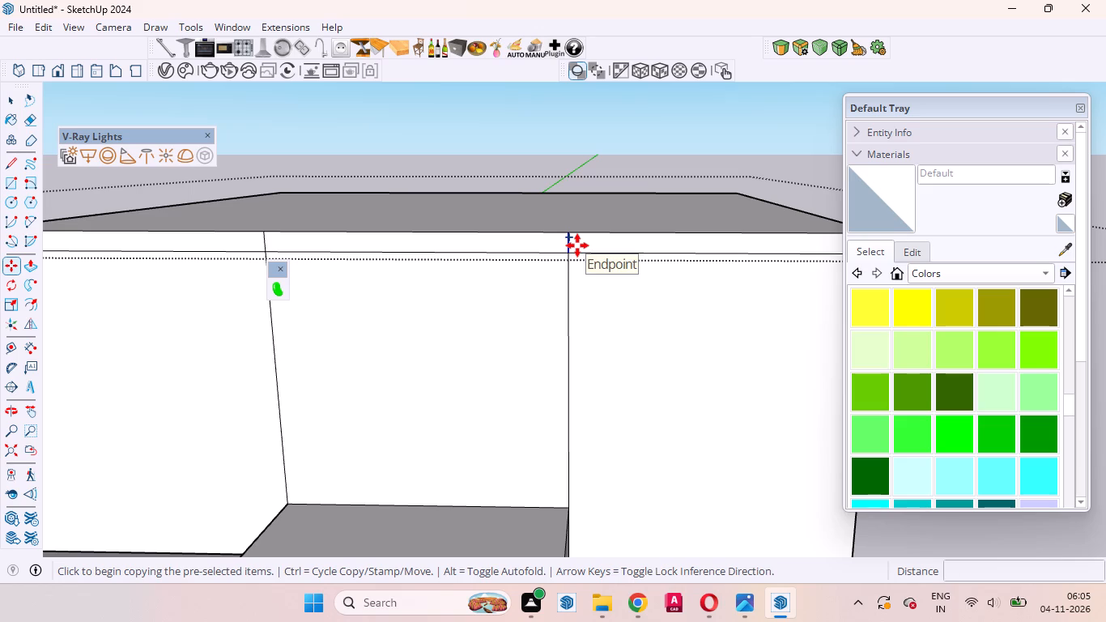
left_click(592, 256)
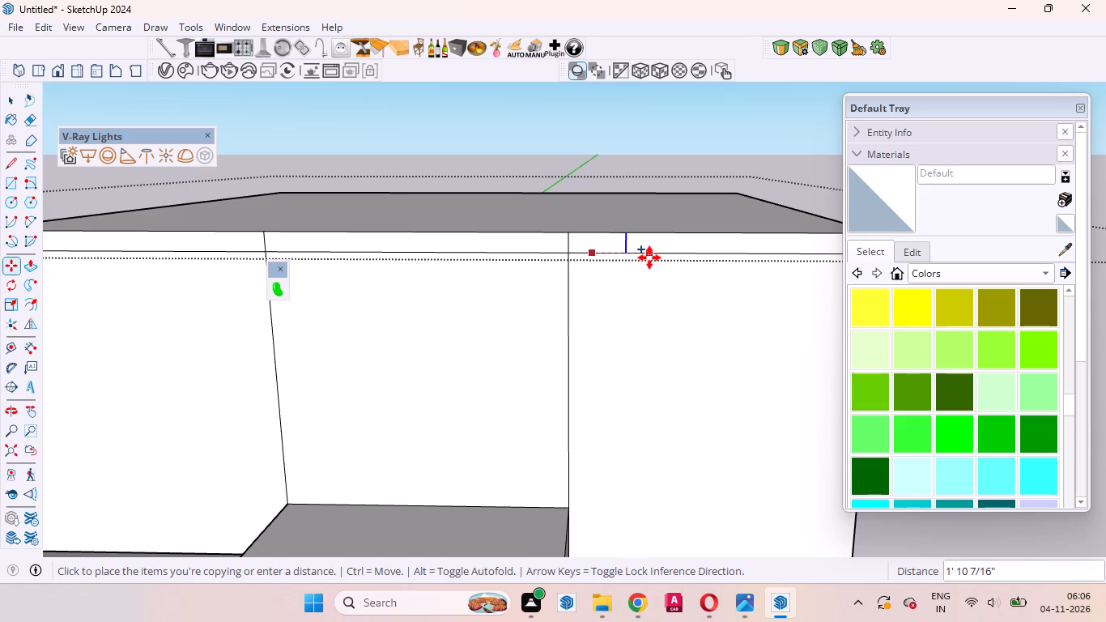
middle_click_drag(653, 289, 640, 330)
middle_click(640, 330)
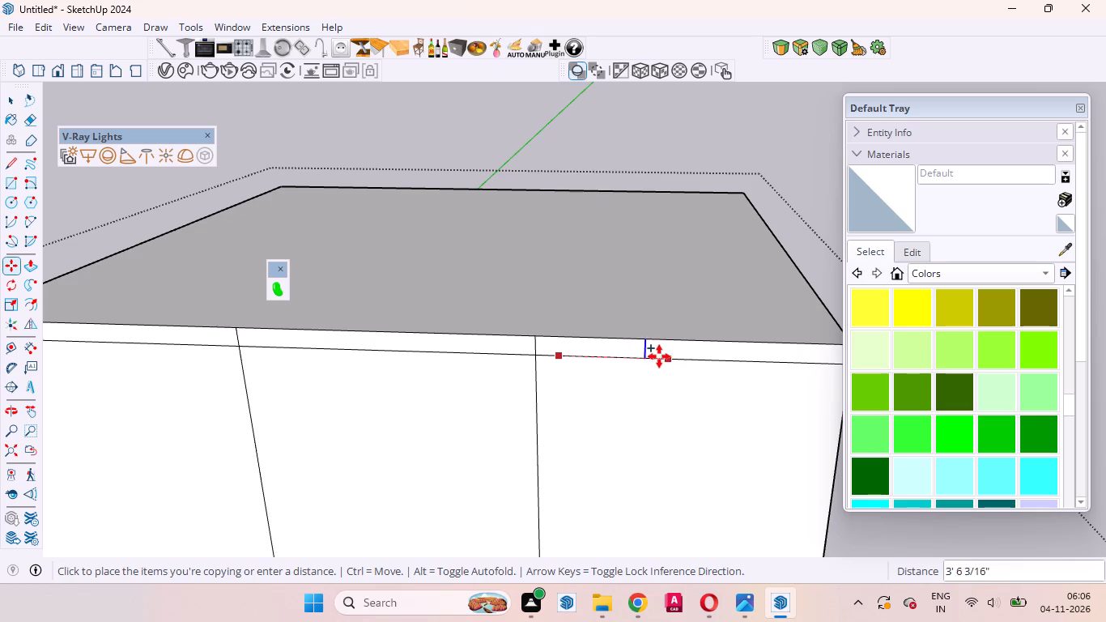
left_click(635, 356)
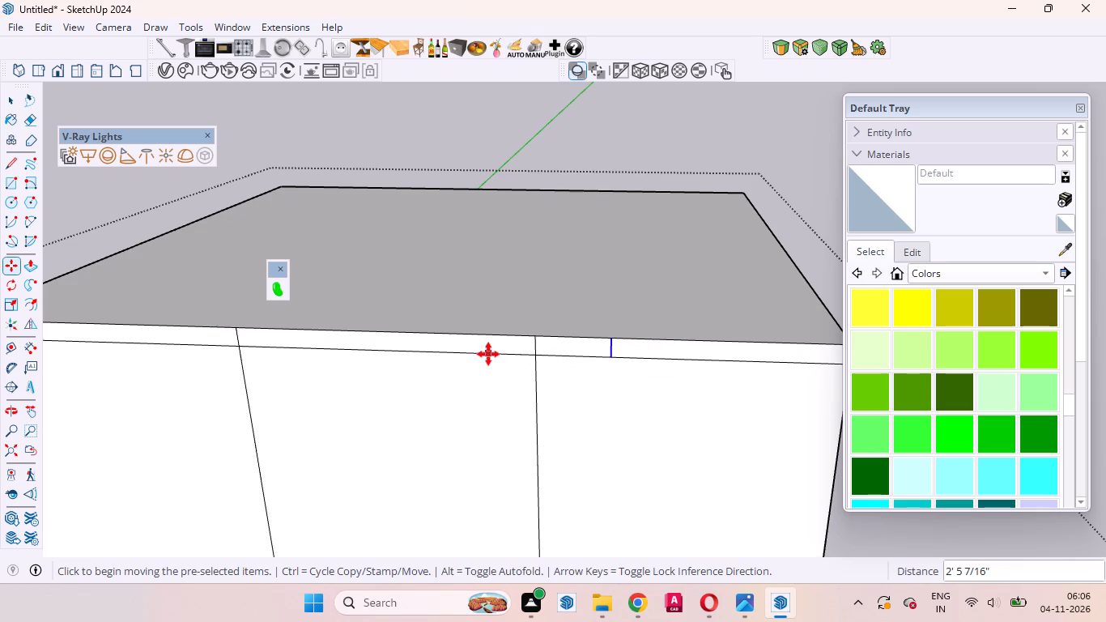
key("space")
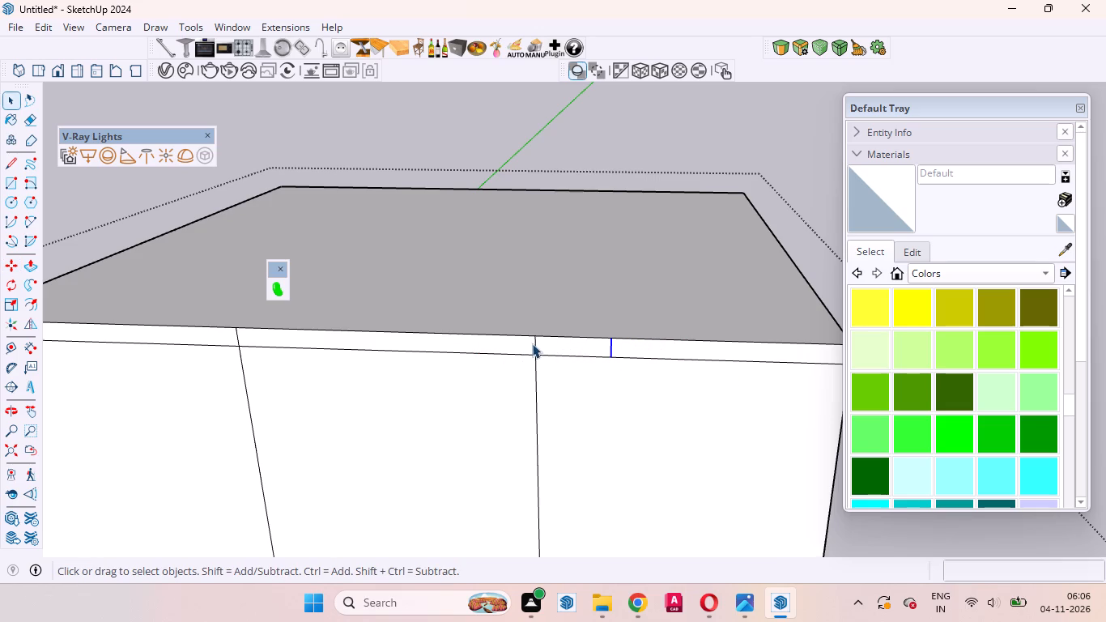
Delete the two short vertical edges on the roof band directly above the front wall's dividing lines.
left_click(532, 343)
left_click(536, 343)
key("Delete")
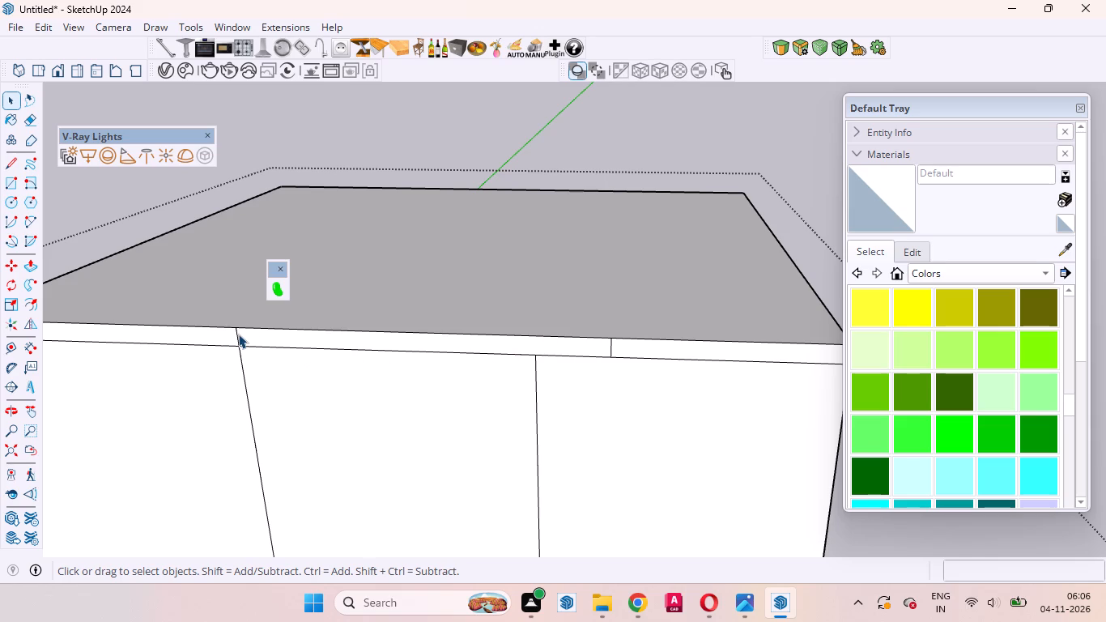
left_click(238, 334)
key("Delete")
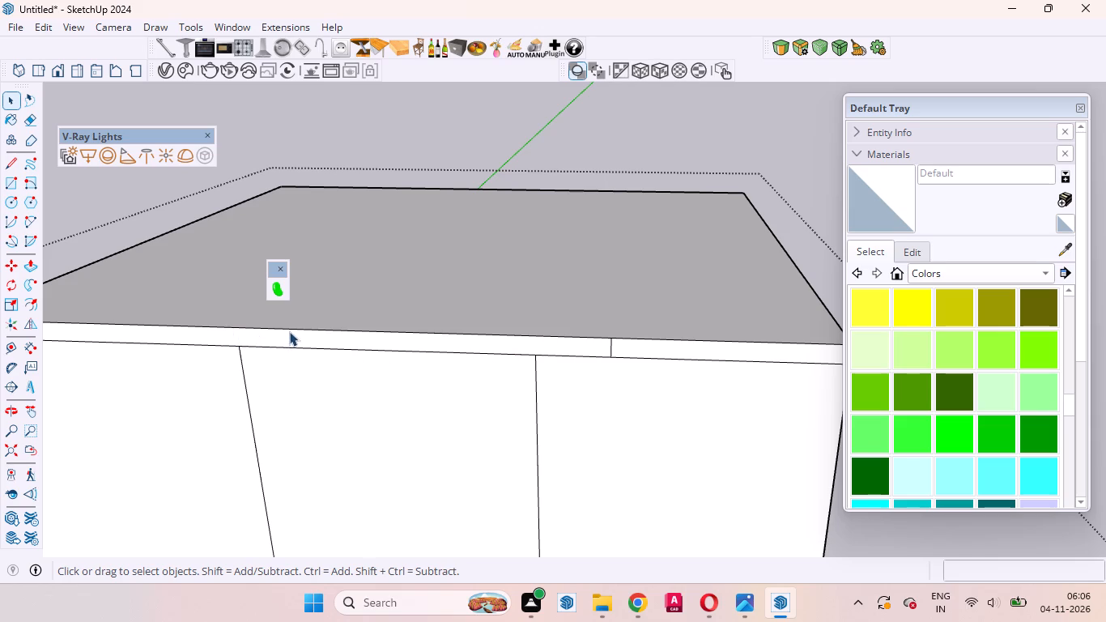
Push/Pull the roof band's long front face outward 13' to form an overhang reaching the front of the stairs.
left_click(399, 346)
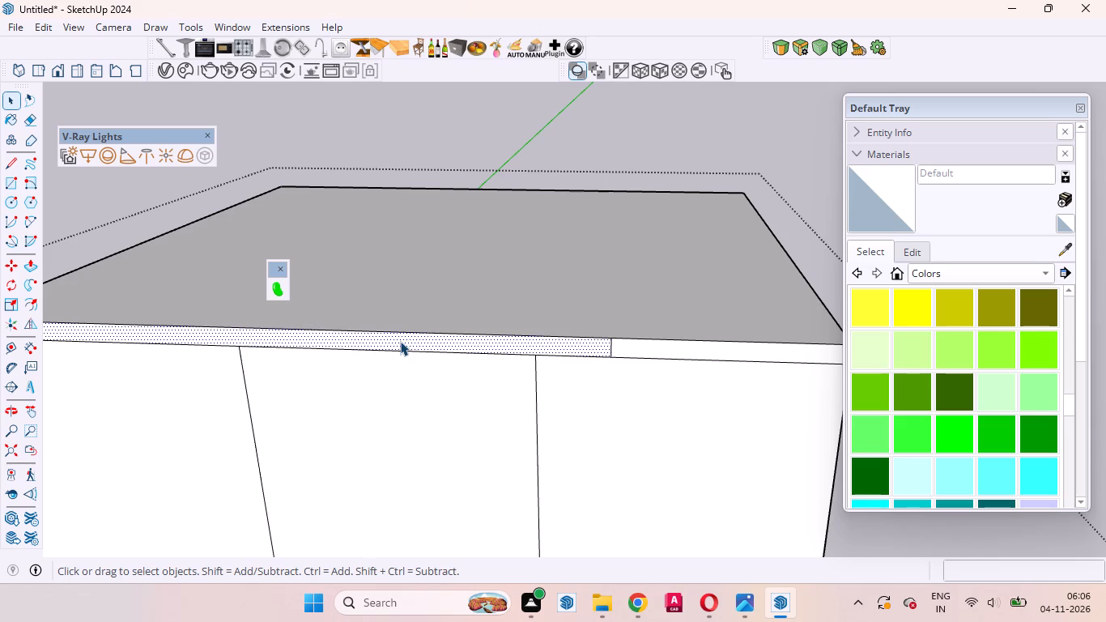
key("p")
left_click(400, 341)
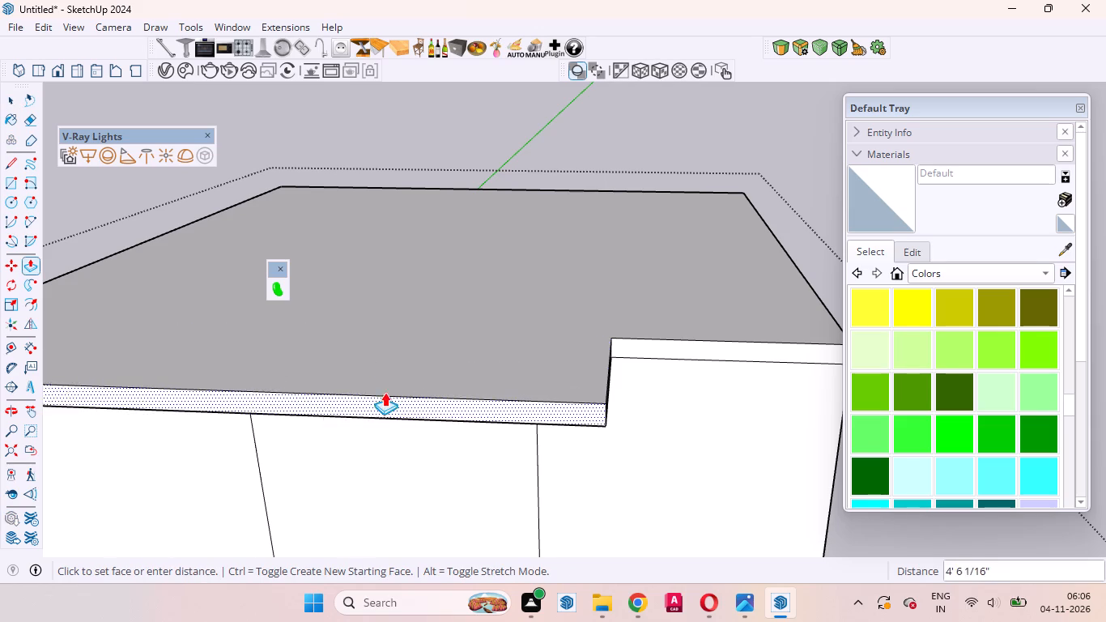
scroll(386, 390, "down", 10)
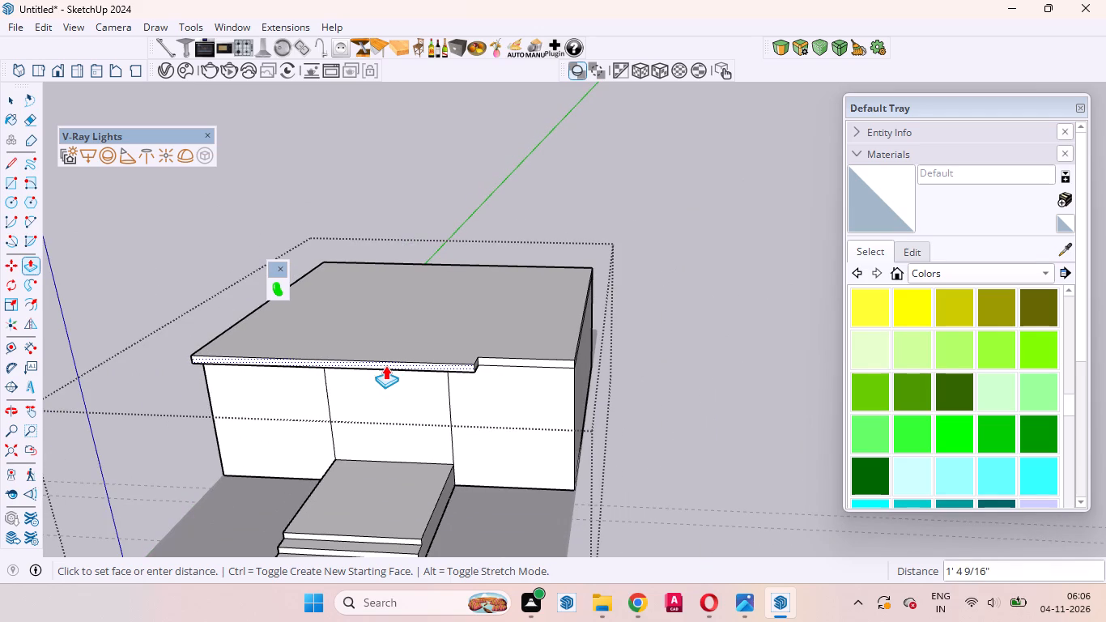
scroll(385, 365, "down", 9)
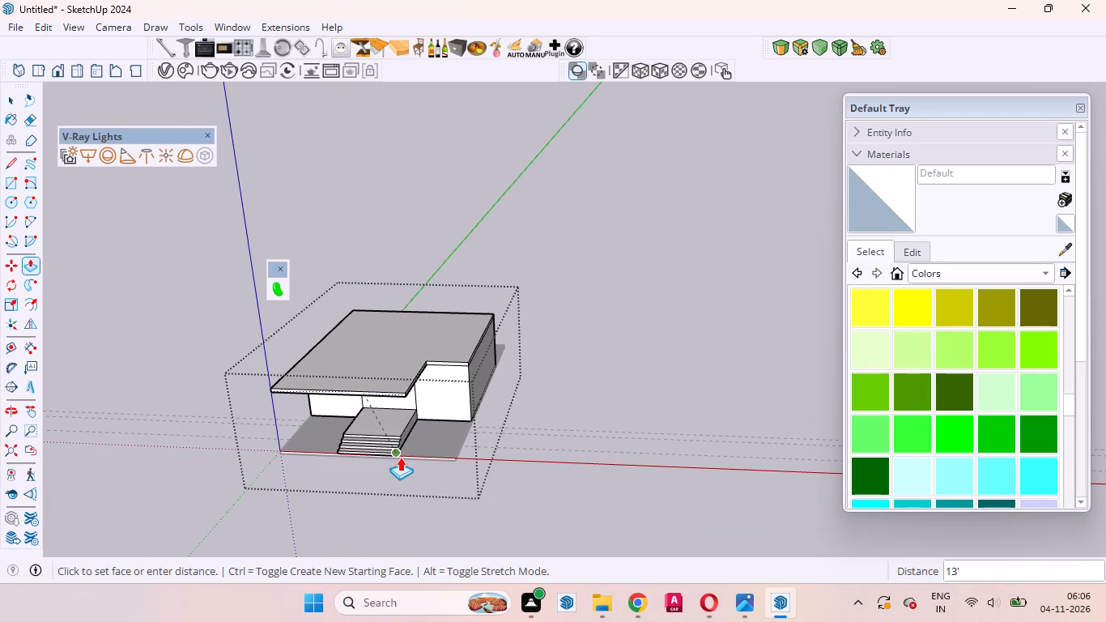
left_click(402, 457)
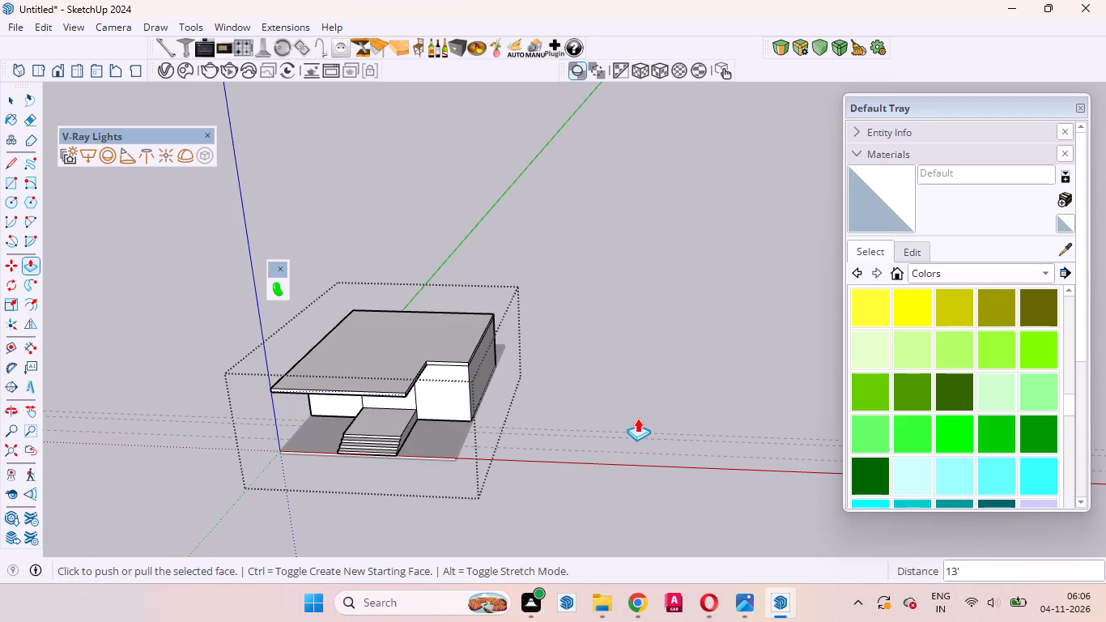
key("space")
left_click(637, 418)
Delete the two leftover dividing edges on the underside of the roof overhang.
middle_click_drag(381, 464, 538, 301)
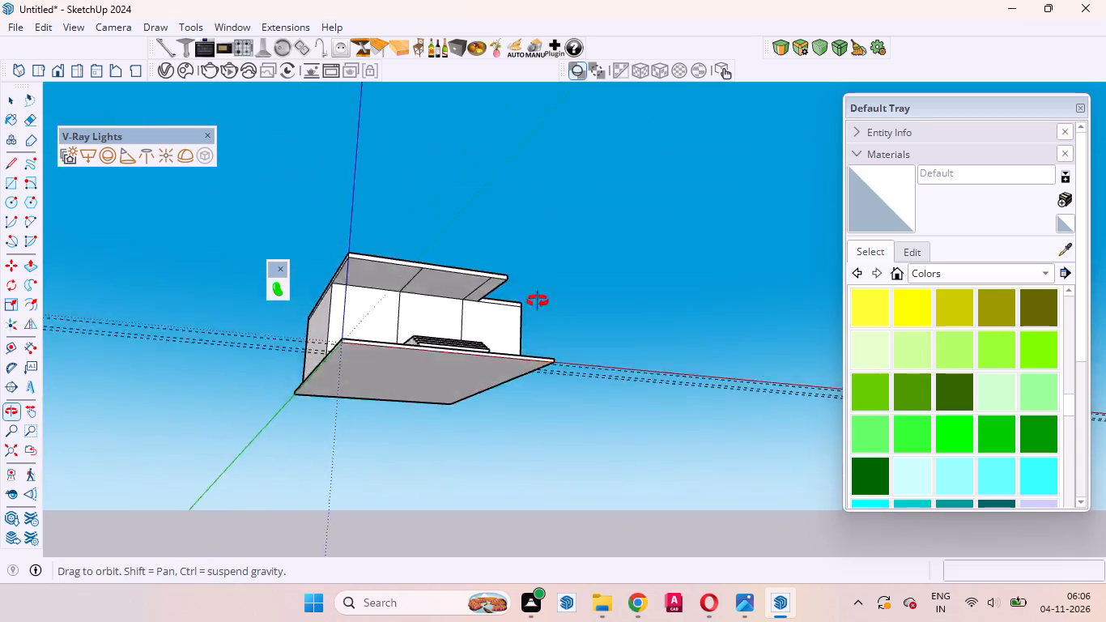
middle_click_drag(538, 301, 521, 296)
scroll(472, 323, "up", 10)
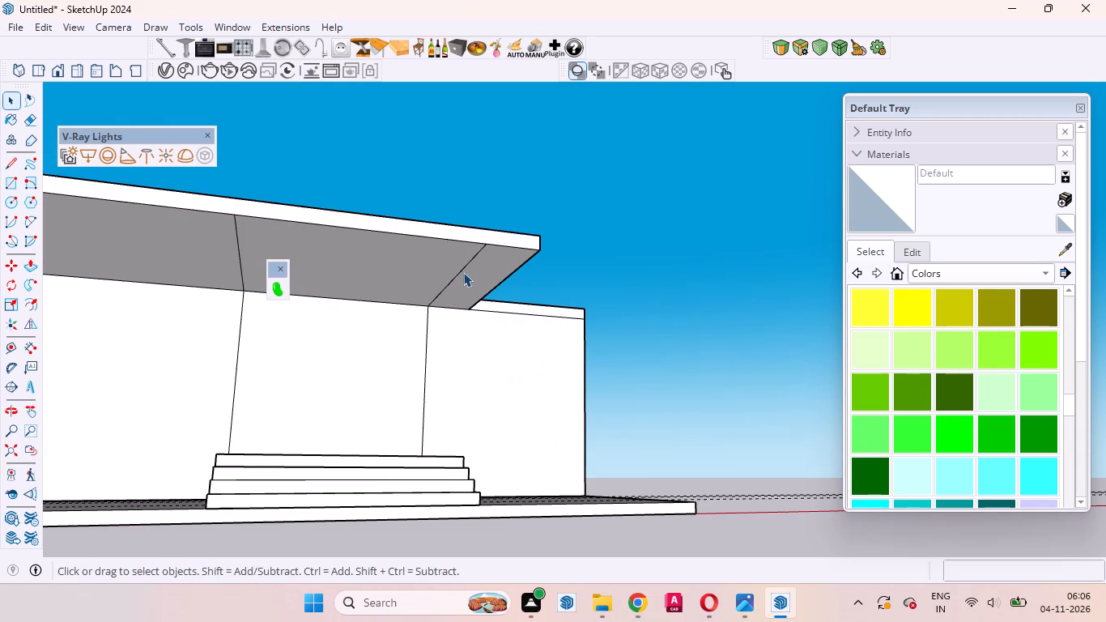
left_click(463, 272)
double_click(463, 272)
left_click(463, 271)
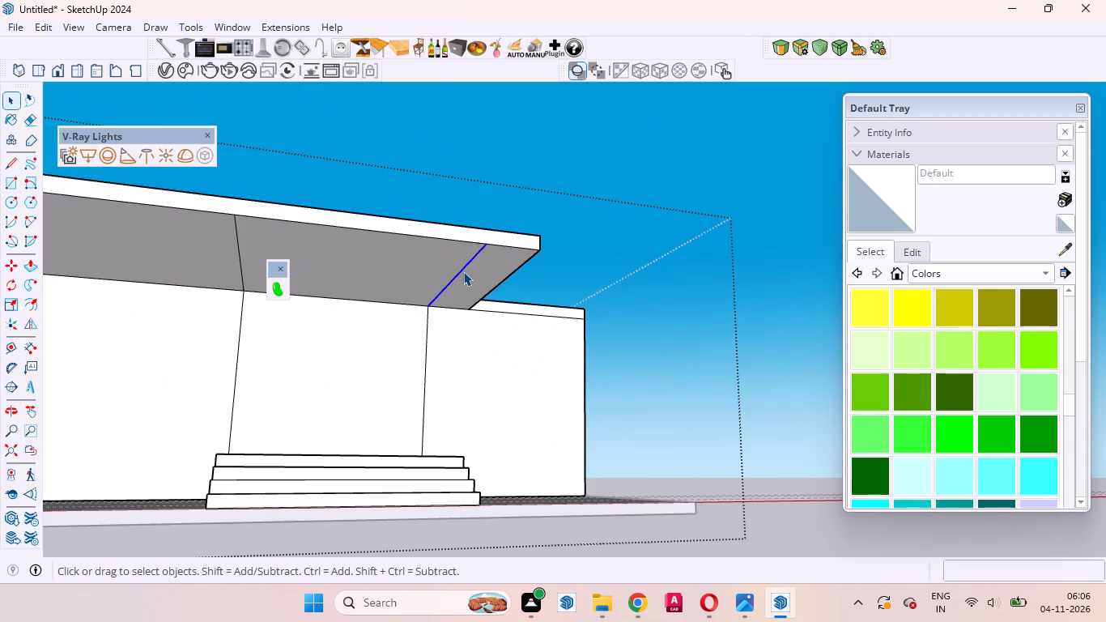
key("Delete")
left_click(239, 232)
key("Delete")
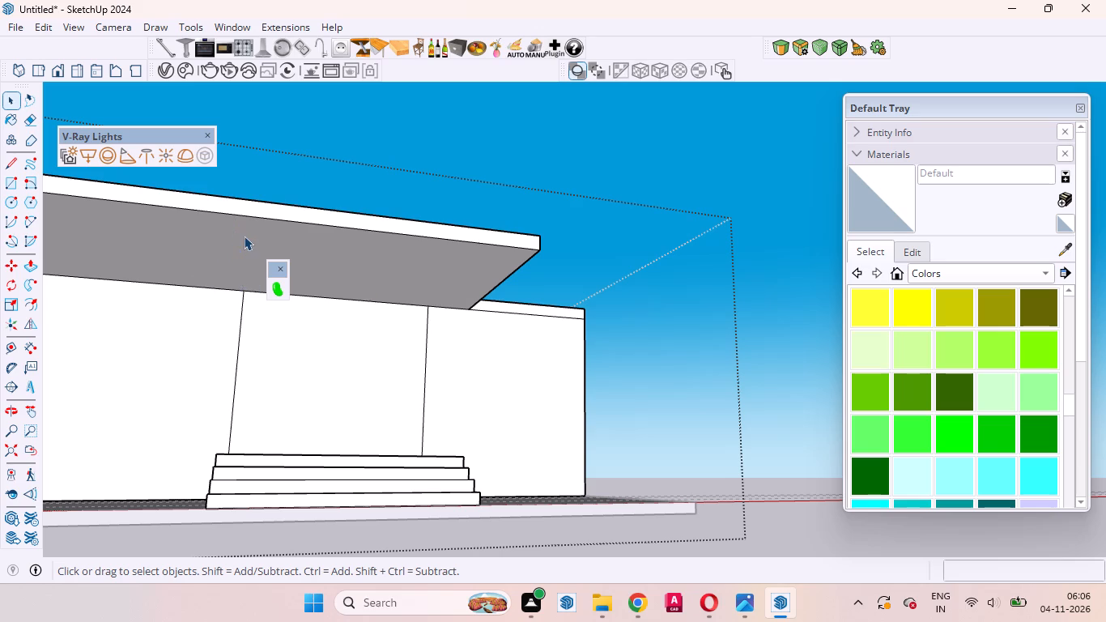
Examine the roof overhang, front wall and entrance stairs from the front and from above.
scroll(449, 354, "down", 7)
middle_click_drag(476, 449, 365, 540)
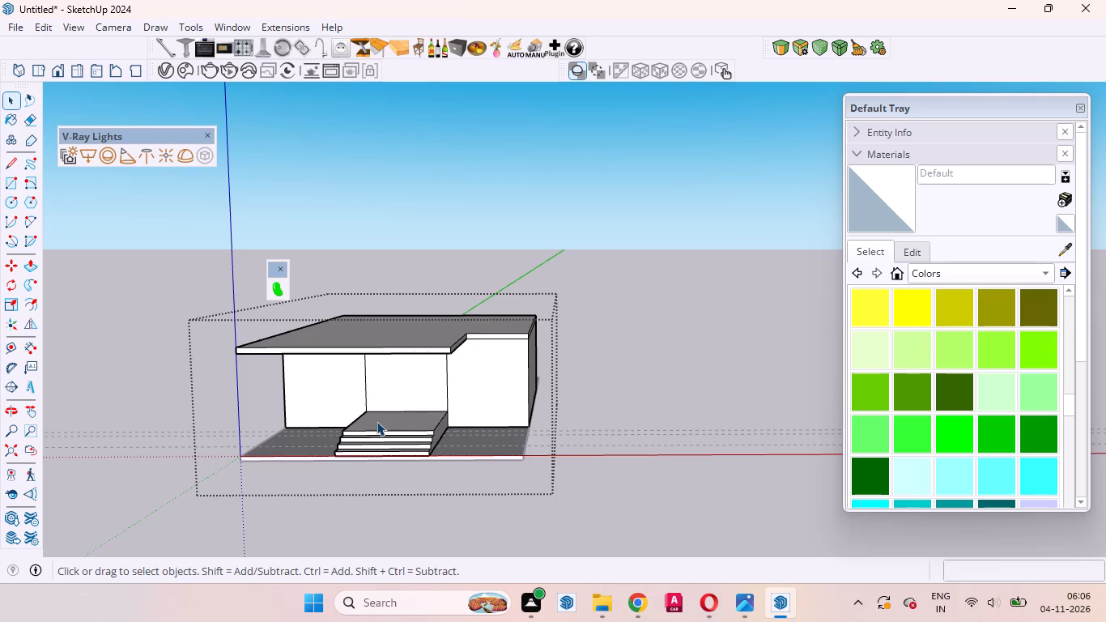
scroll(376, 421, "up", 1)
middle_click_drag(376, 421, 428, 378)
scroll(424, 378, "up", 2)
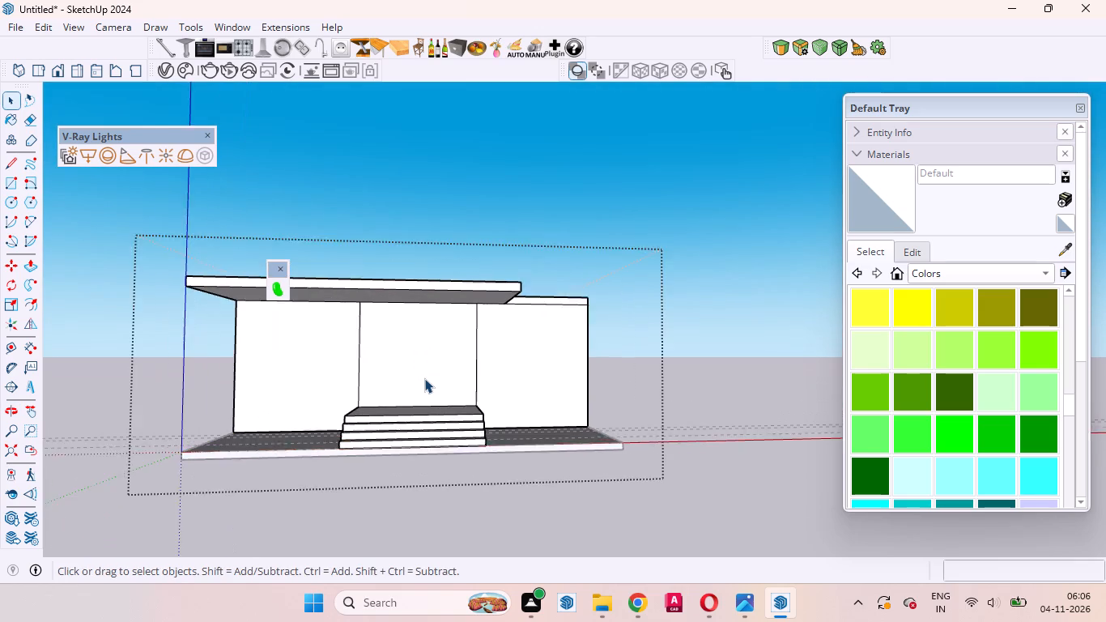
scroll(424, 378, "up", 1)
scroll(424, 376, "down", 1)
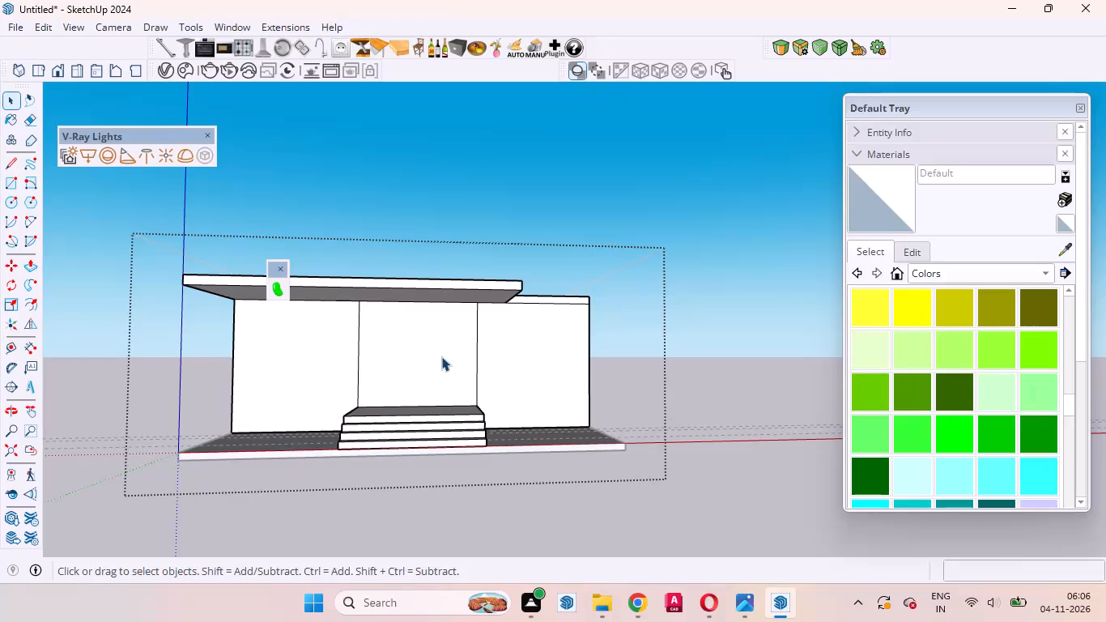
middle_click_drag(442, 356, 420, 415)
scroll(431, 394, "down", 1)
scroll(432, 394, "up", 5)
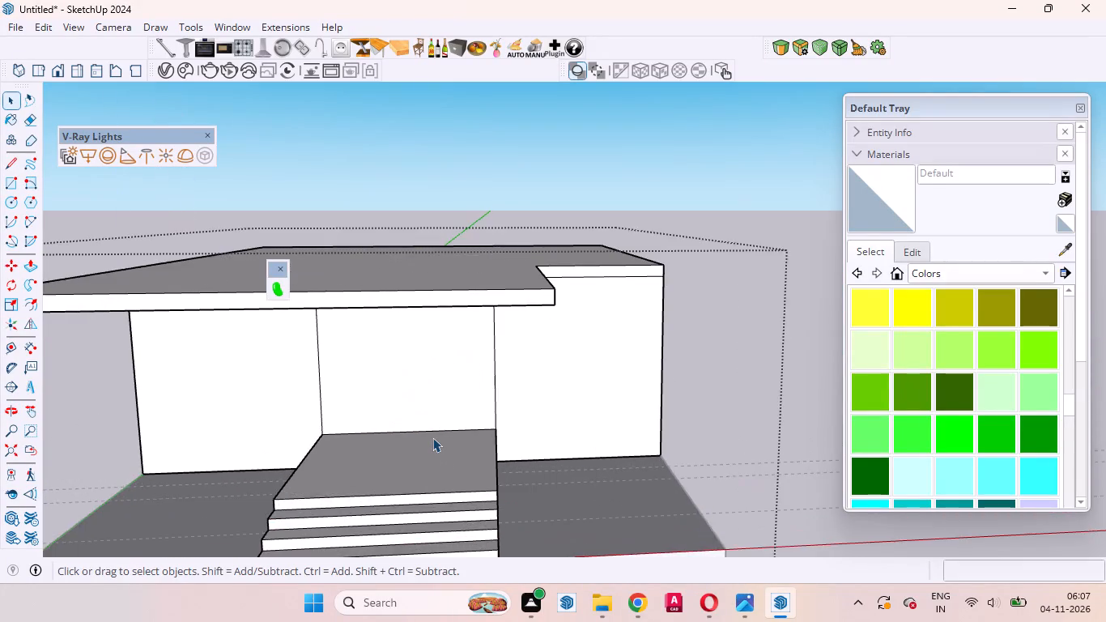
scroll(432, 437, "down", 4)
middle_click_drag(432, 402, 440, 475)
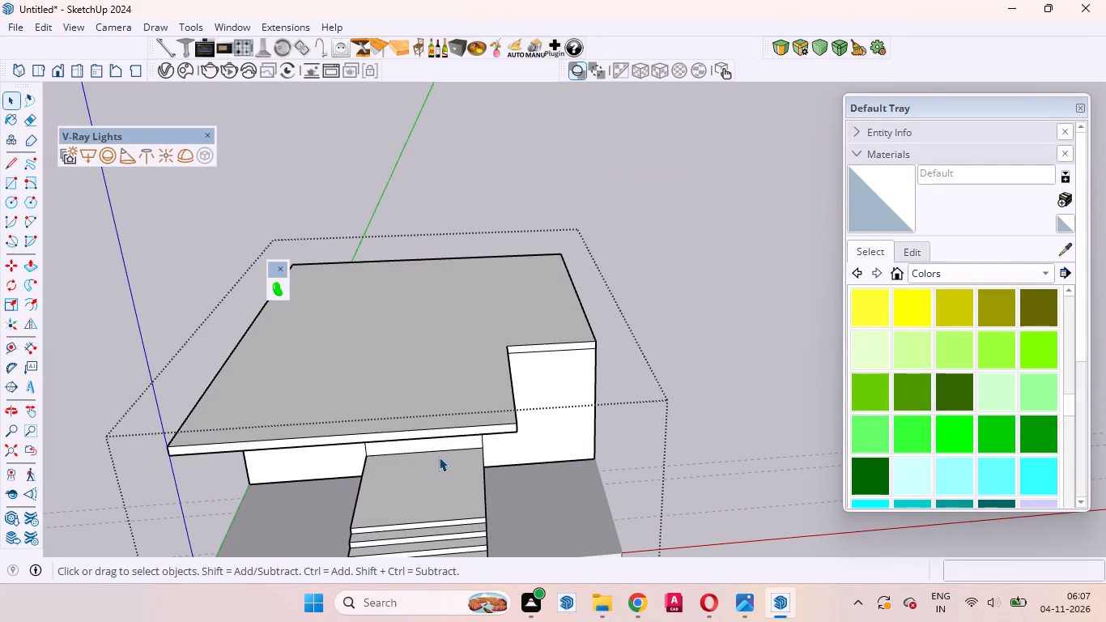
scroll(439, 443, "down", 9)
scroll(456, 505, "up", 4)
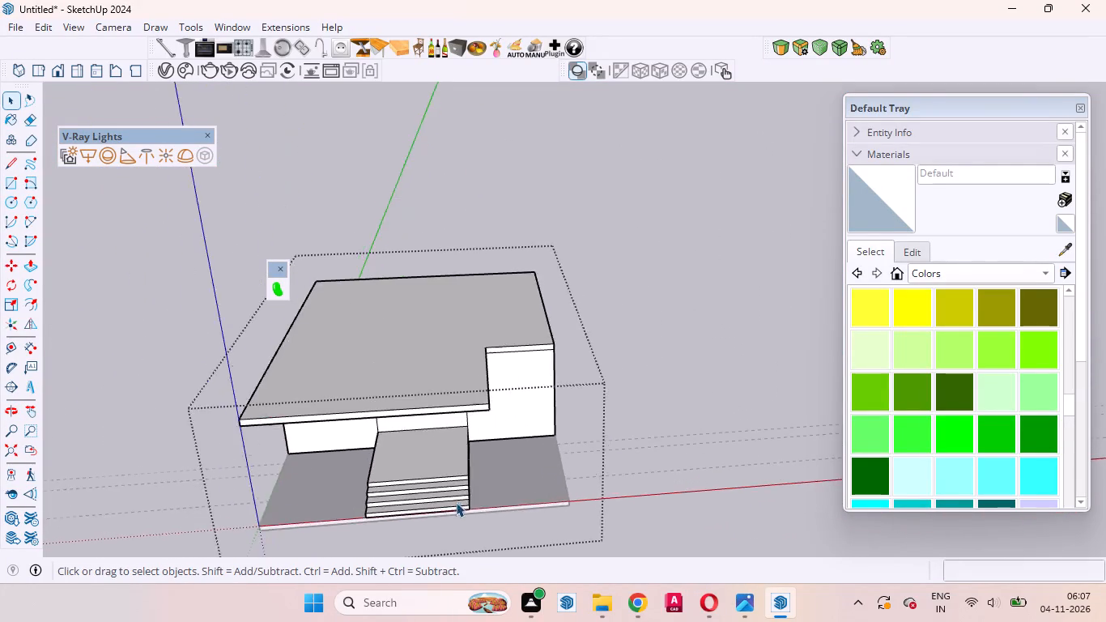
Draw a 1' by 1' square on the landing at its front right corner, above the top stair.
scroll(456, 502, "up", 14)
middle_click_drag(455, 478, 470, 583)
scroll(478, 392, "up", 7)
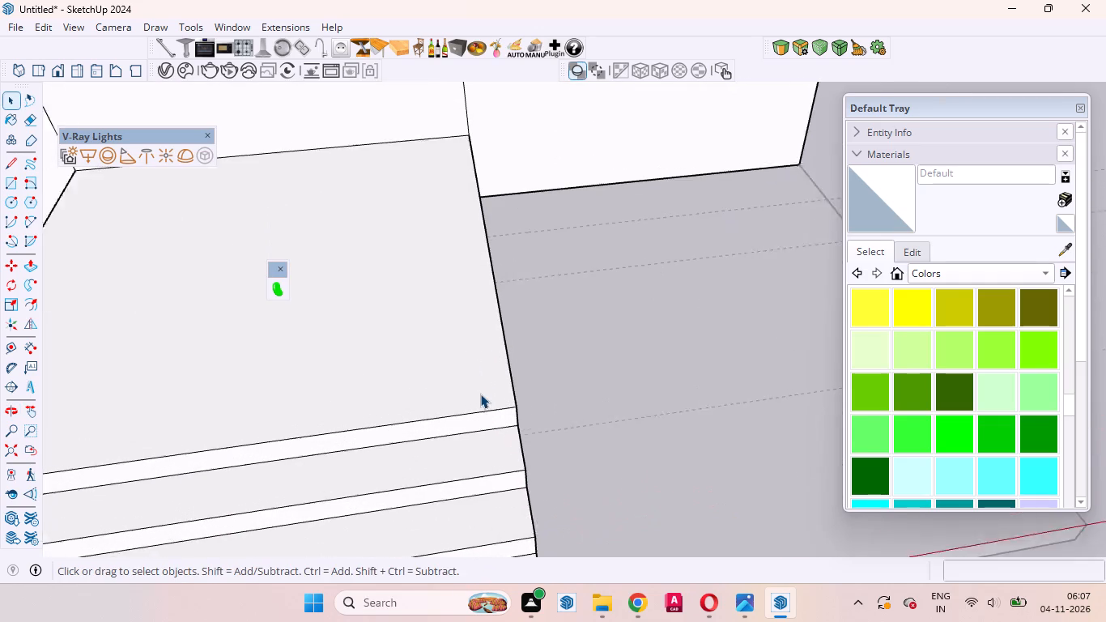
scroll(480, 394, "up", 3)
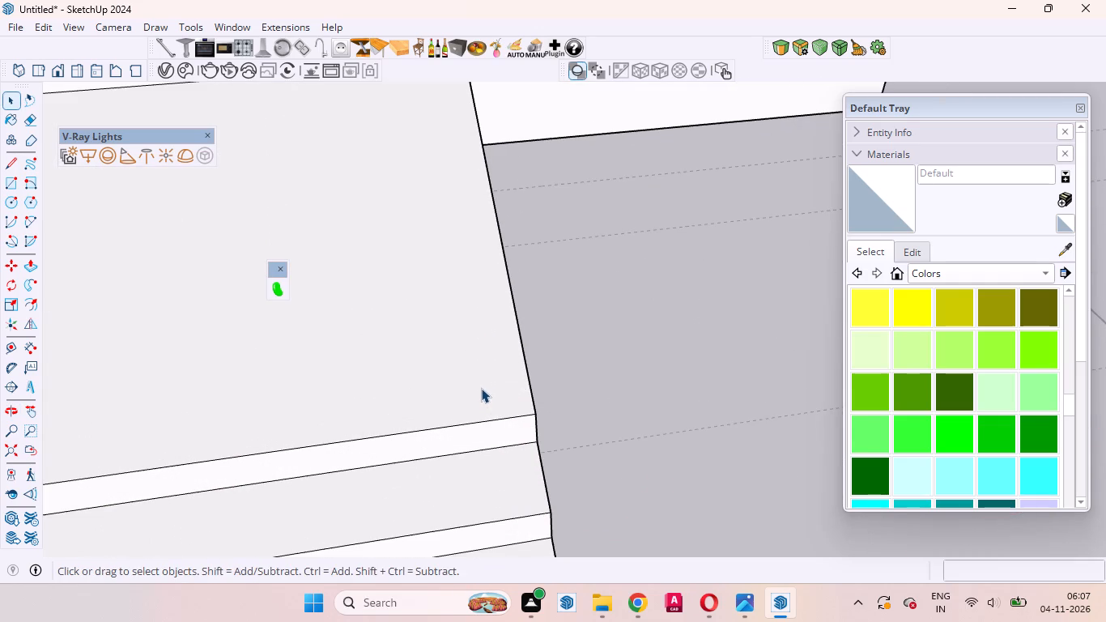
key("r")
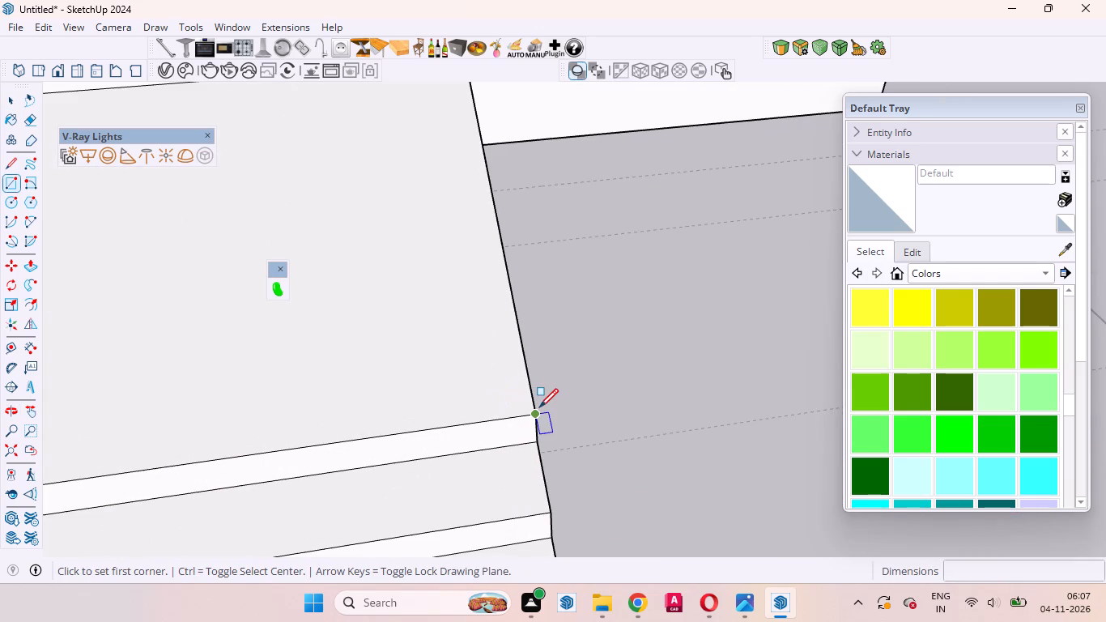
left_click(538, 409)
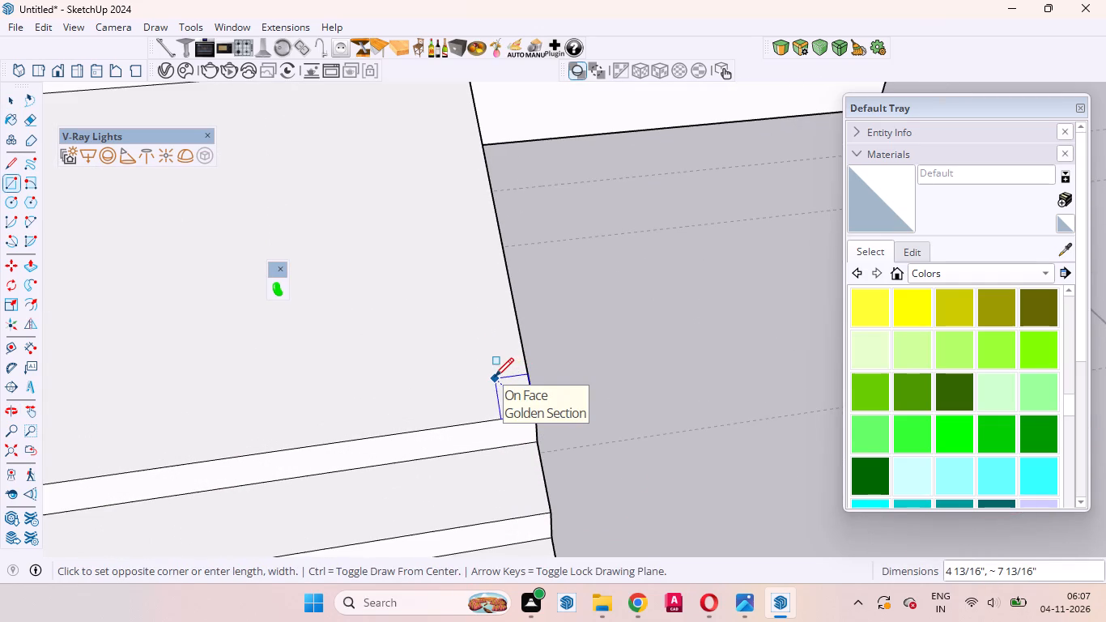
type("1'")
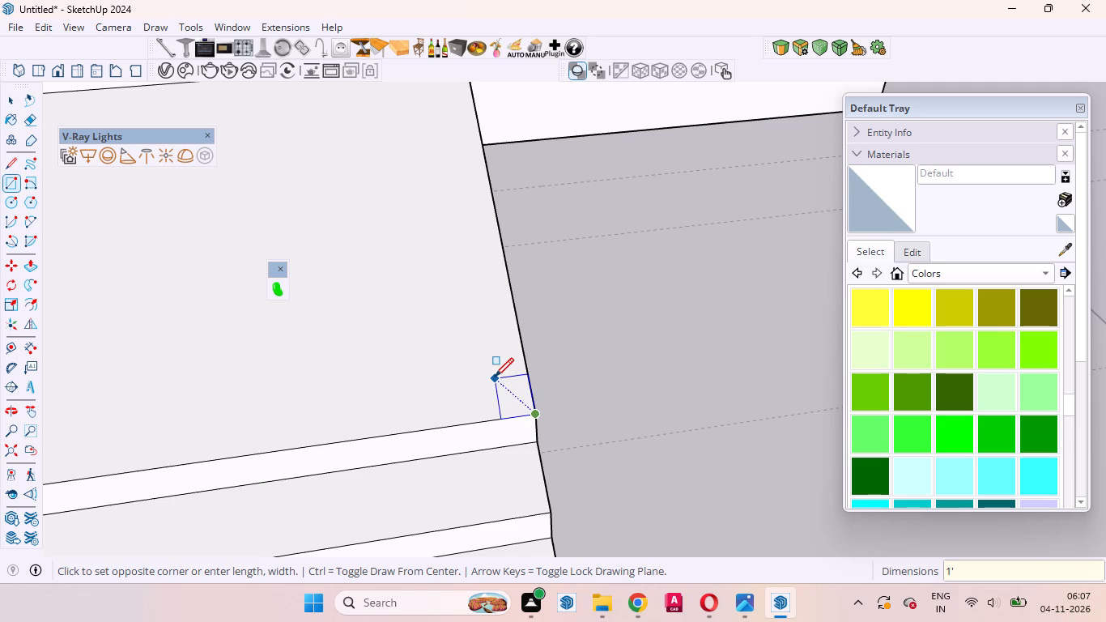
key("comma")
key("1")
key("apostrophe")
key("Return")
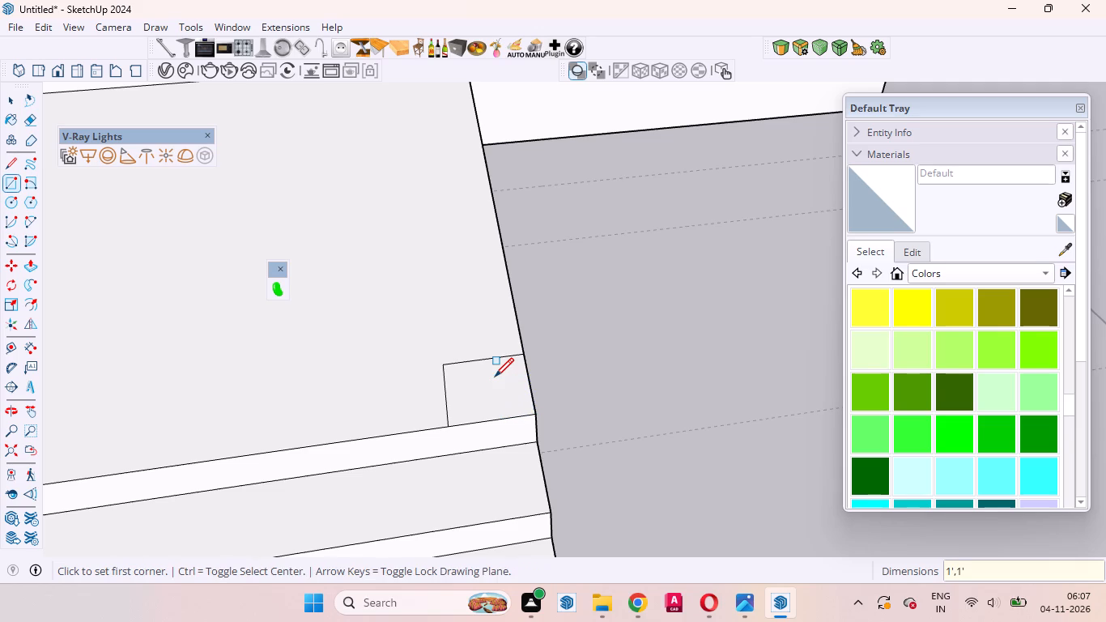
key("space")
Make the square face and its edges at the landing's front right corner into a group.
left_click(493, 386)
scroll(521, 375, "down", 6)
scroll(521, 381, "up", 1)
scroll(521, 381, "down", 8)
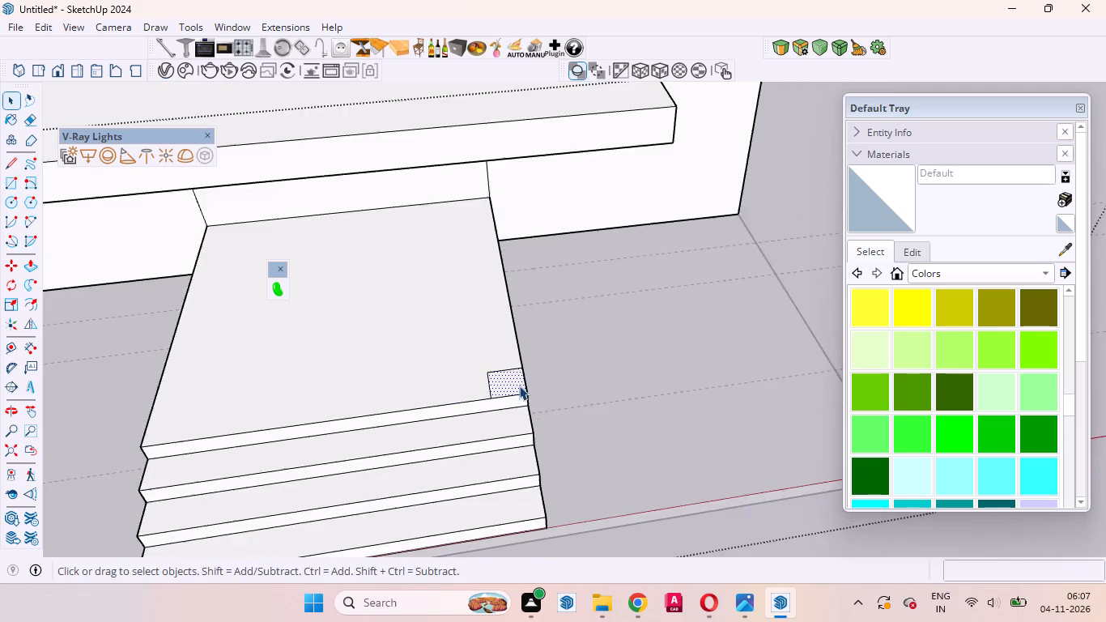
scroll(516, 386, "up", 4)
scroll(515, 386, "down", 4)
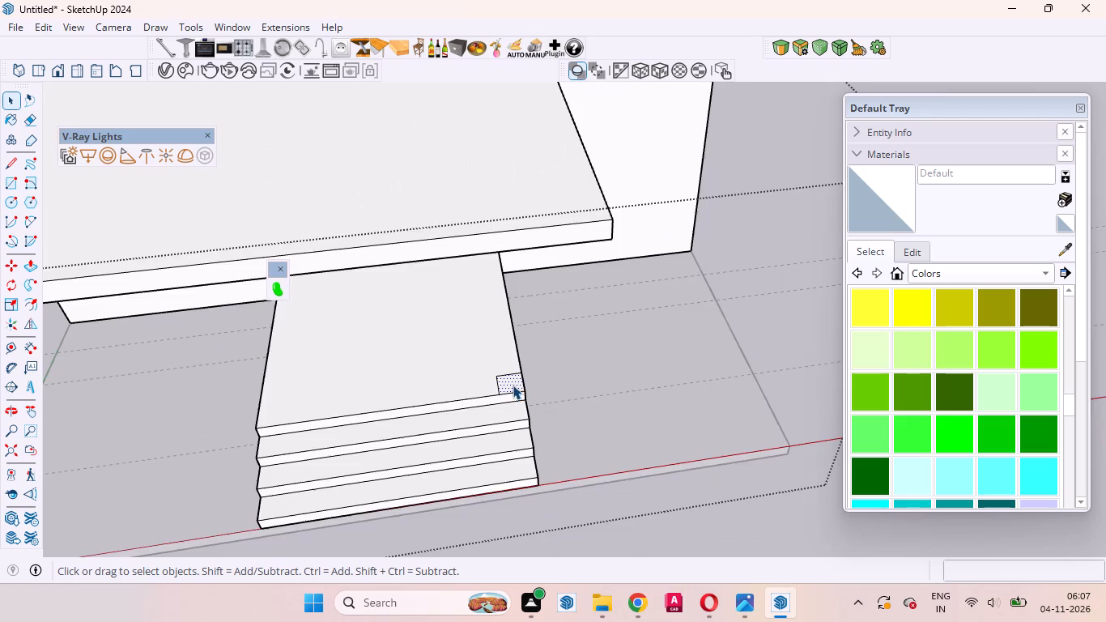
scroll(513, 385, "up", 5)
left_click(513, 384)
left_click(513, 384)
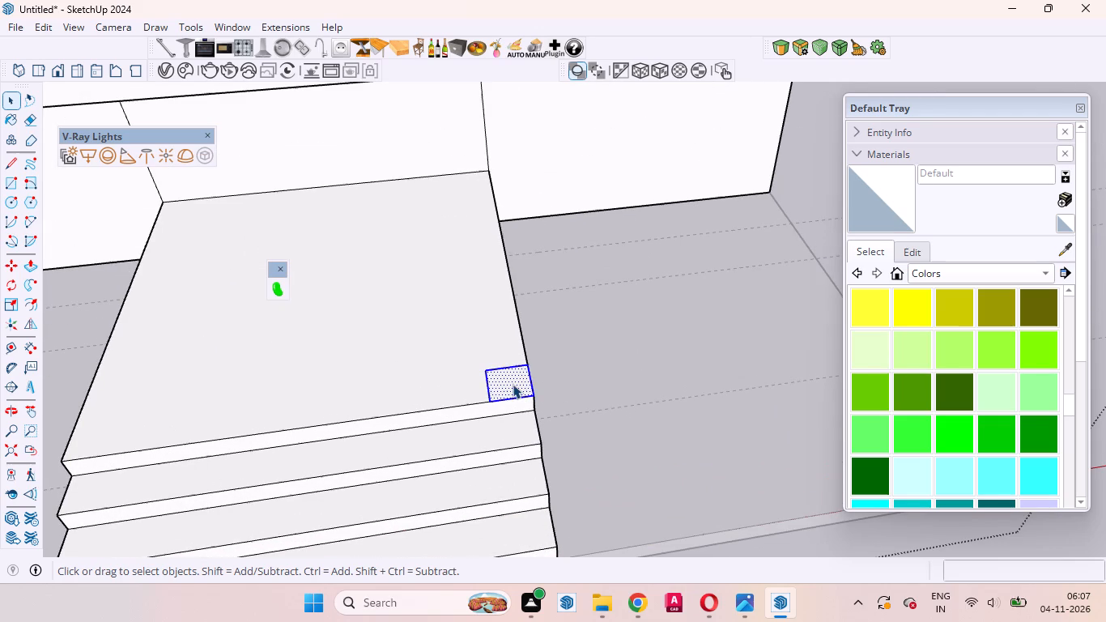
right_click(513, 384)
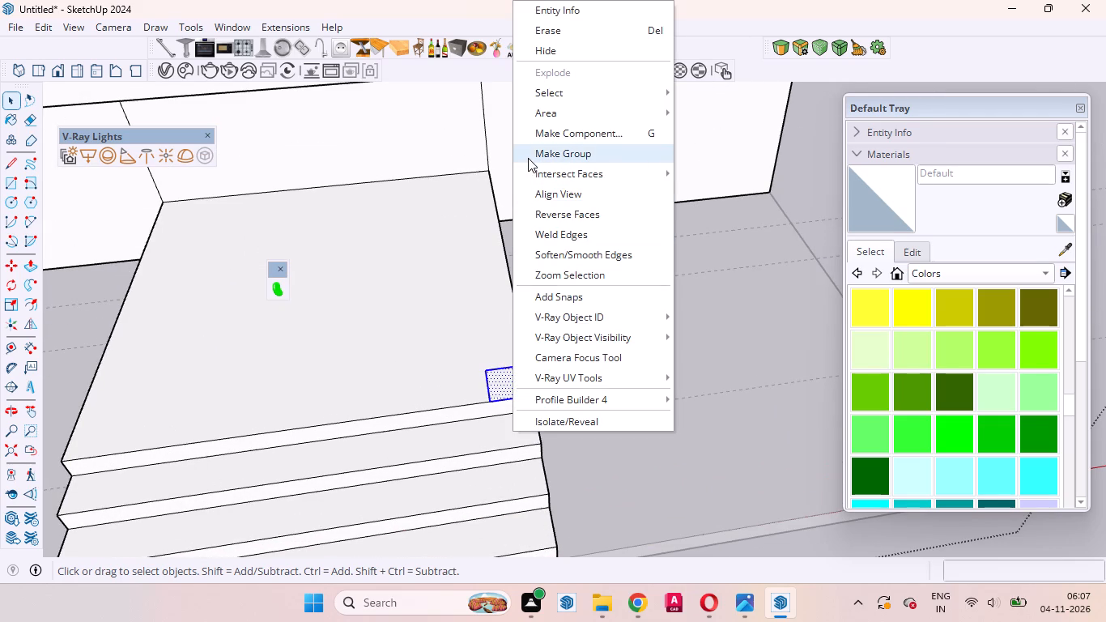
left_click(528, 158)
Push/Pull the 1' square in the landing's corner group up 9' to the underside of the roof overhang.
double_click(509, 388)
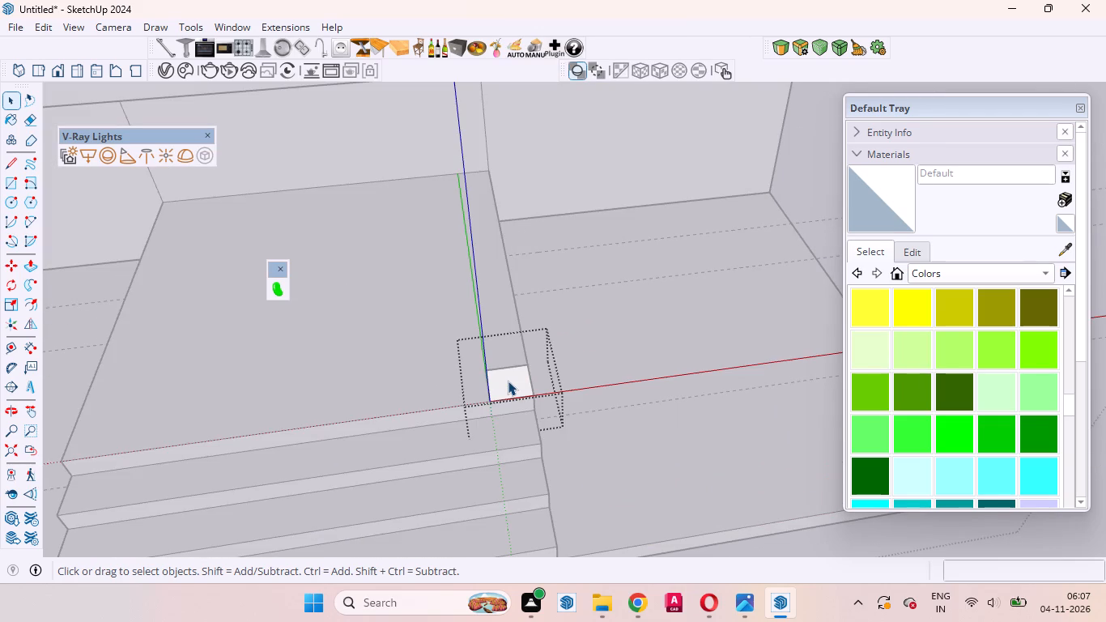
left_click(508, 381)
key("p")
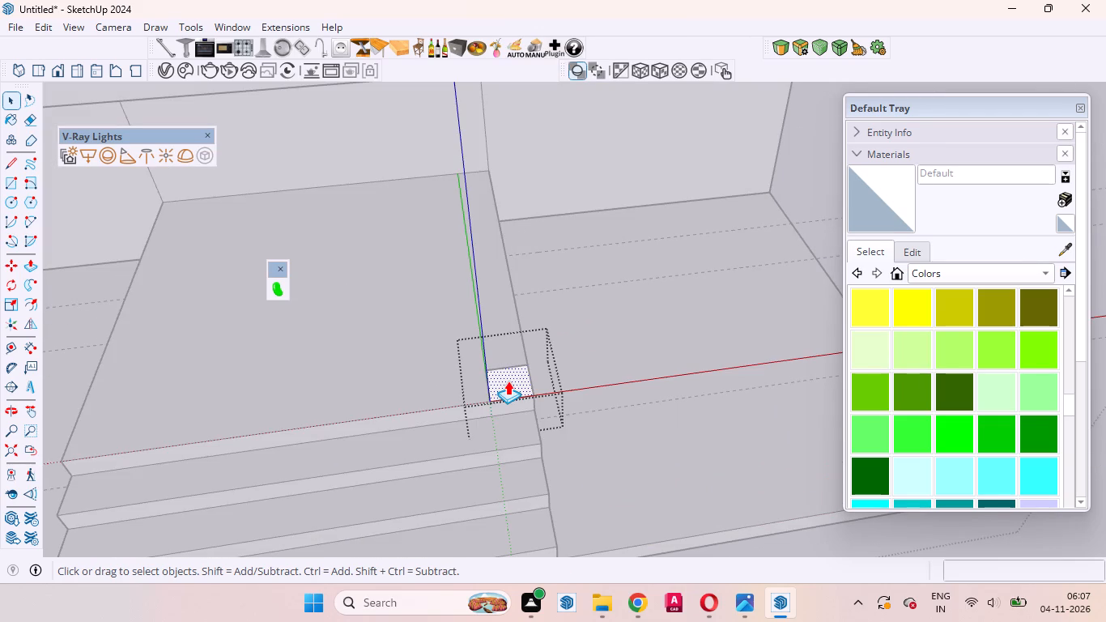
left_click(508, 381)
scroll(494, 314, "down", 8)
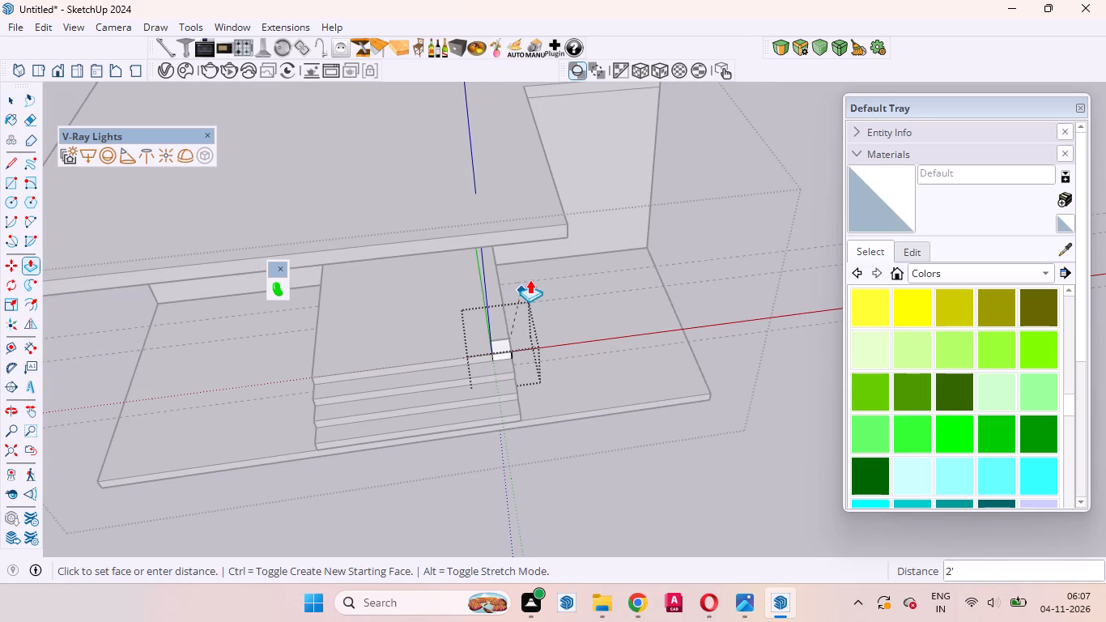
scroll(500, 249, "up", 3)
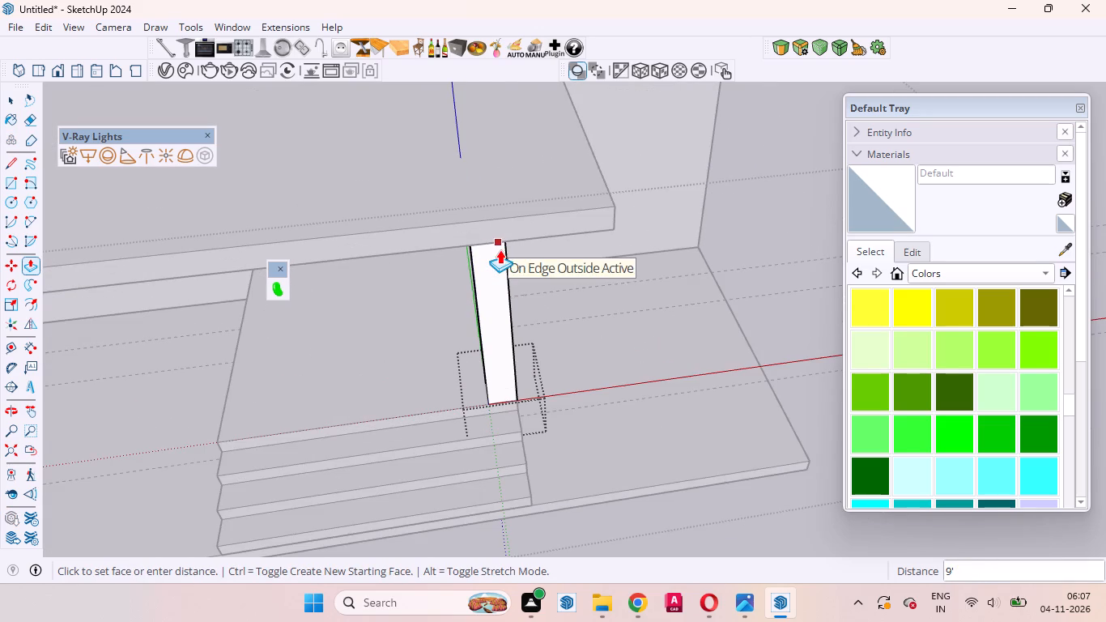
middle_click_drag(502, 258, 480, 138)
scroll(499, 254, "up", 1)
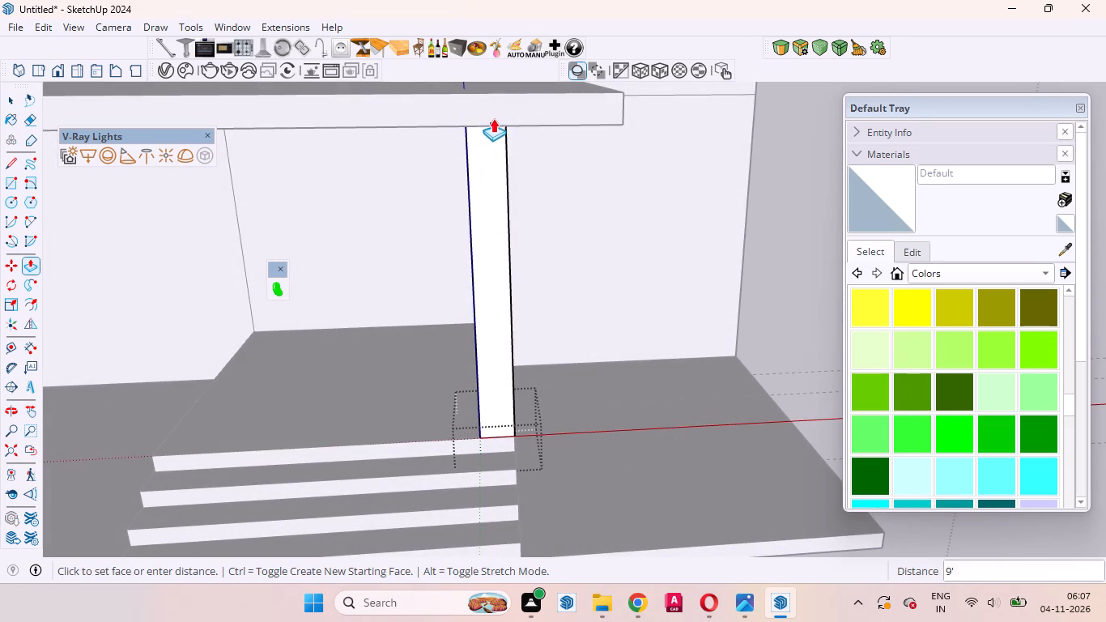
left_click(495, 126)
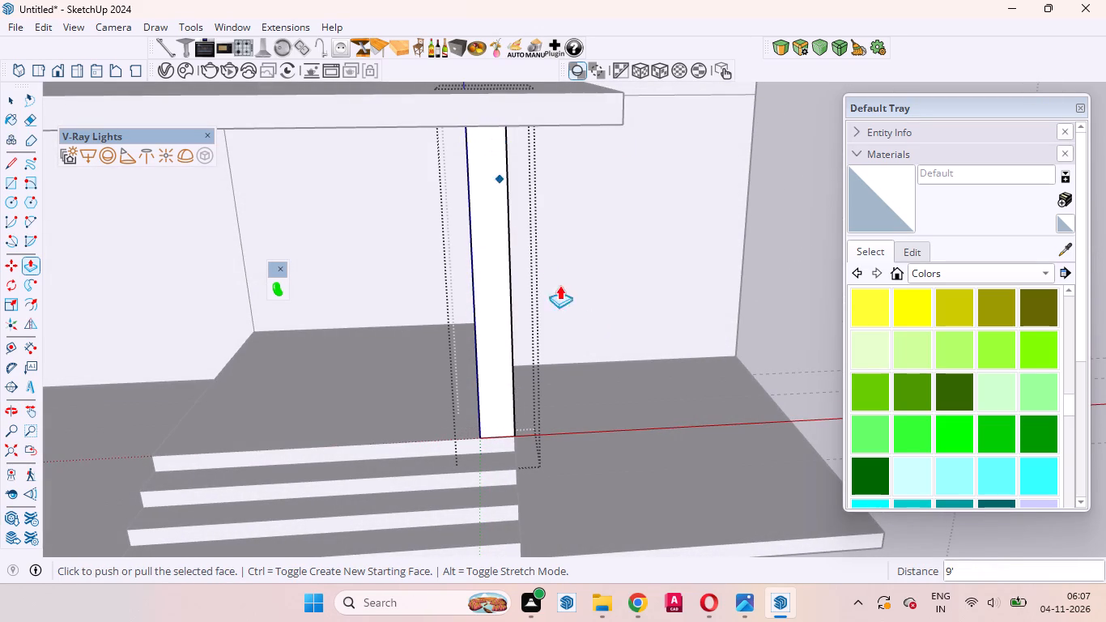
scroll(672, 309, "down", 1)
key("space")
left_click(777, 323)
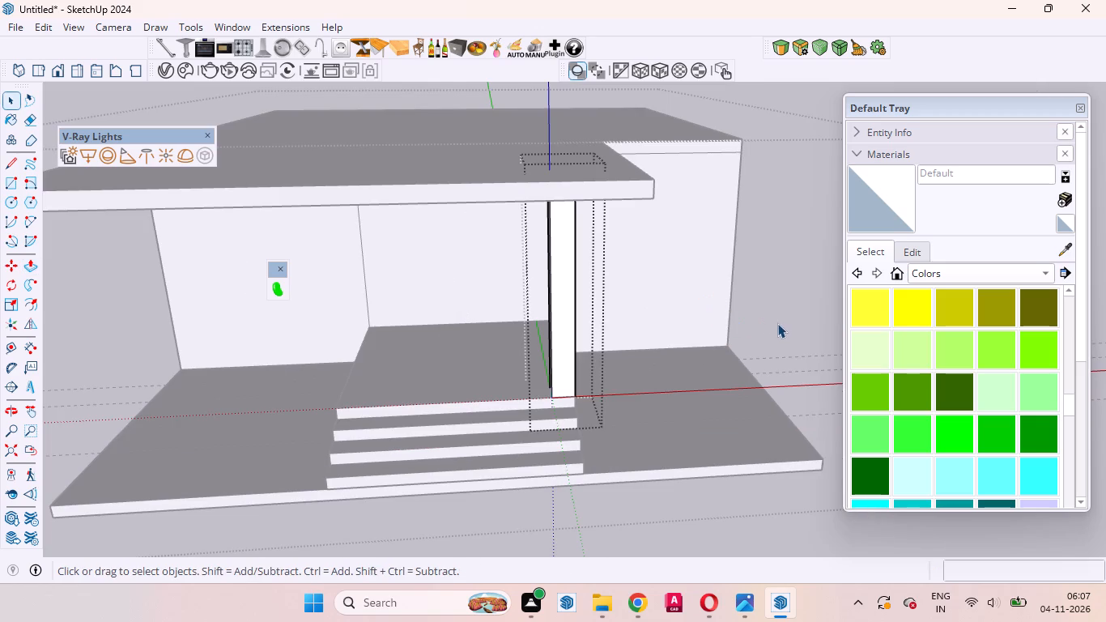
Copy the column 9' along the landing's front edge to the front left corner above the top stair.
scroll(565, 364, "up", 5)
middle_click_drag(521, 394, 602, 409)
scroll(525, 400, "up", 1)
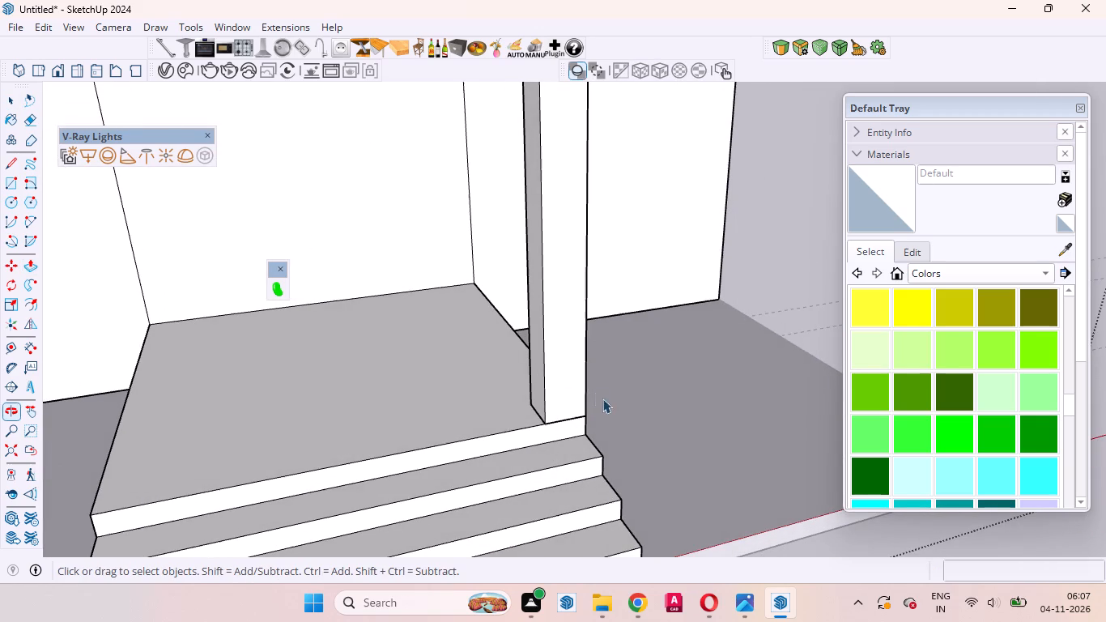
left_click(554, 366)
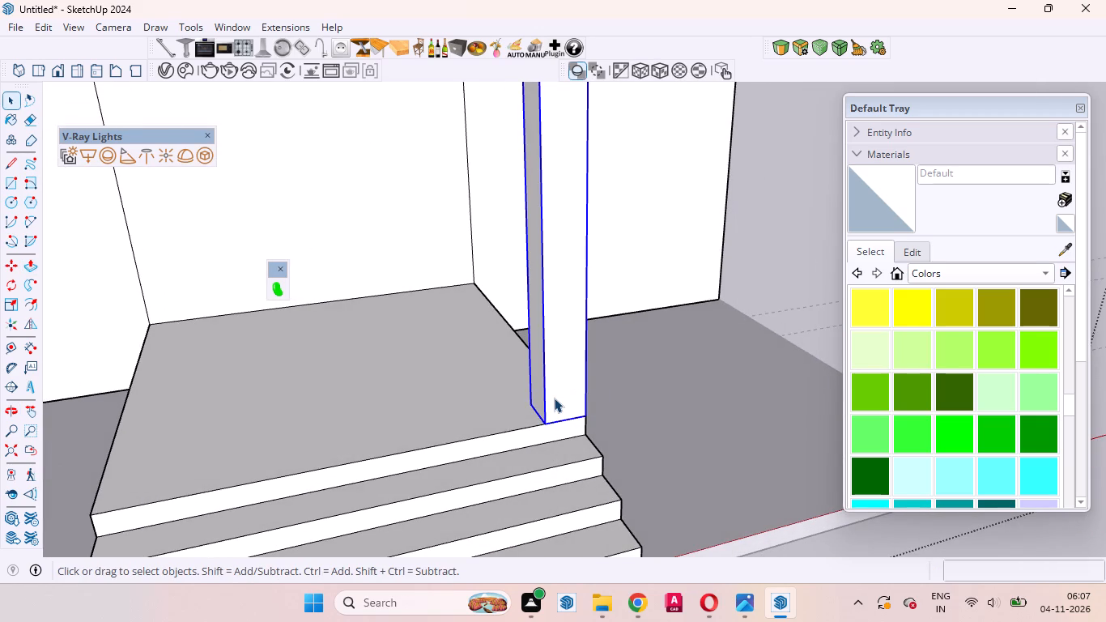
key("m")
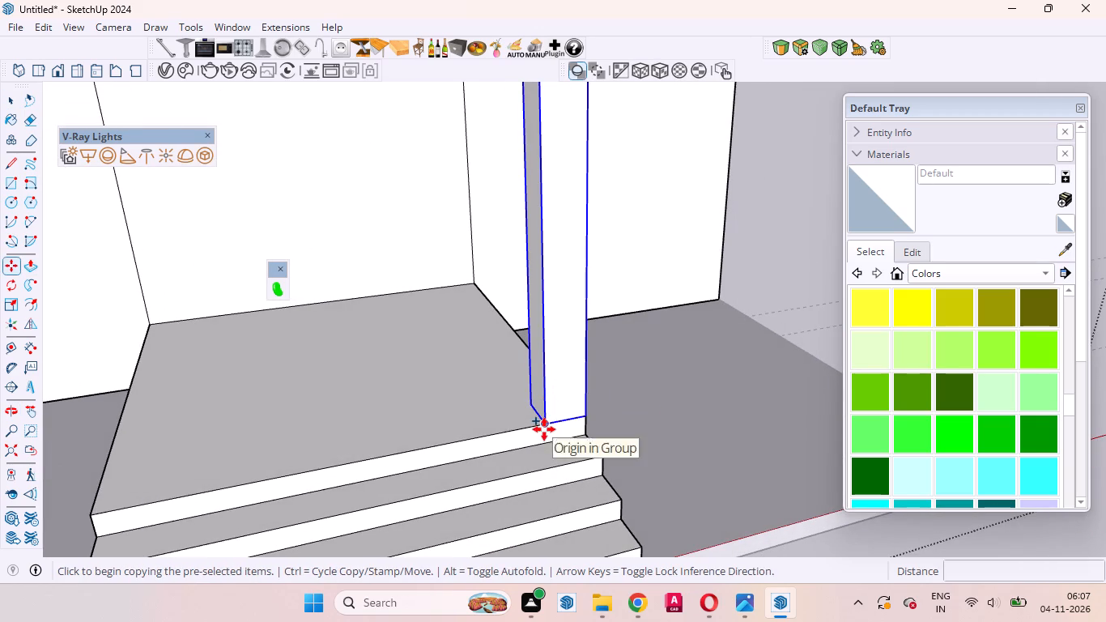
left_click(545, 424)
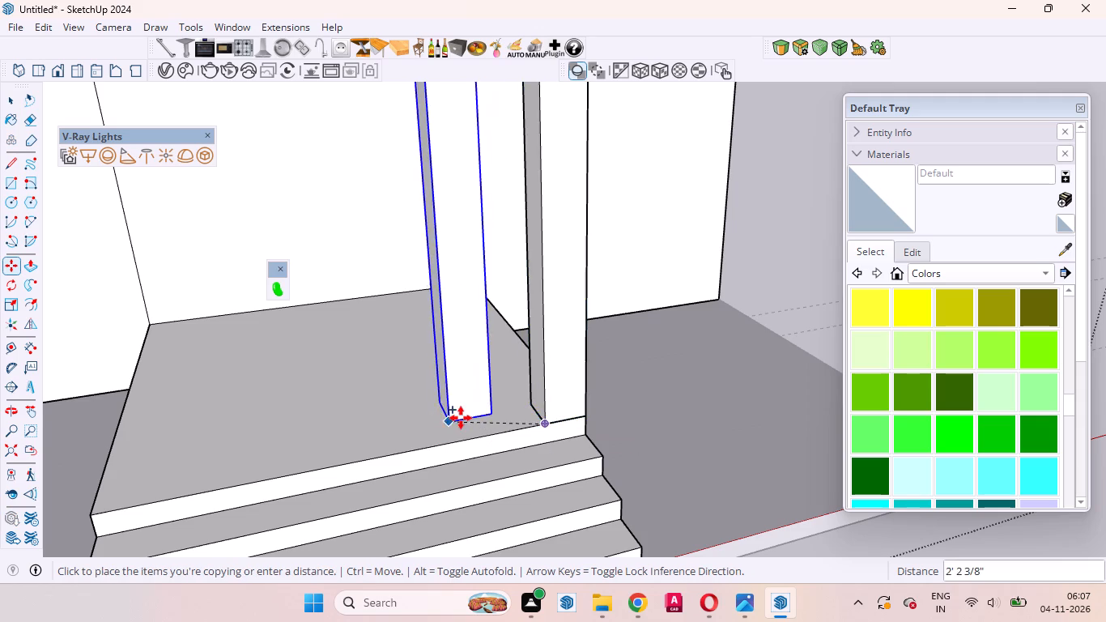
scroll(471, 417, "down", 4)
scroll(471, 417, "up", 1)
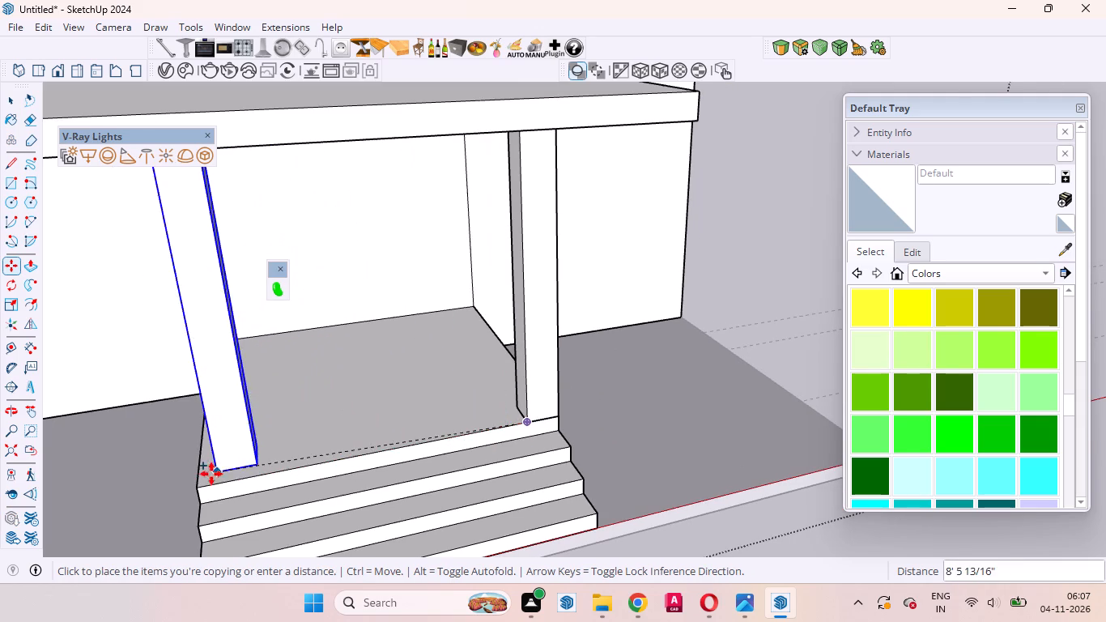
left_click(198, 488)
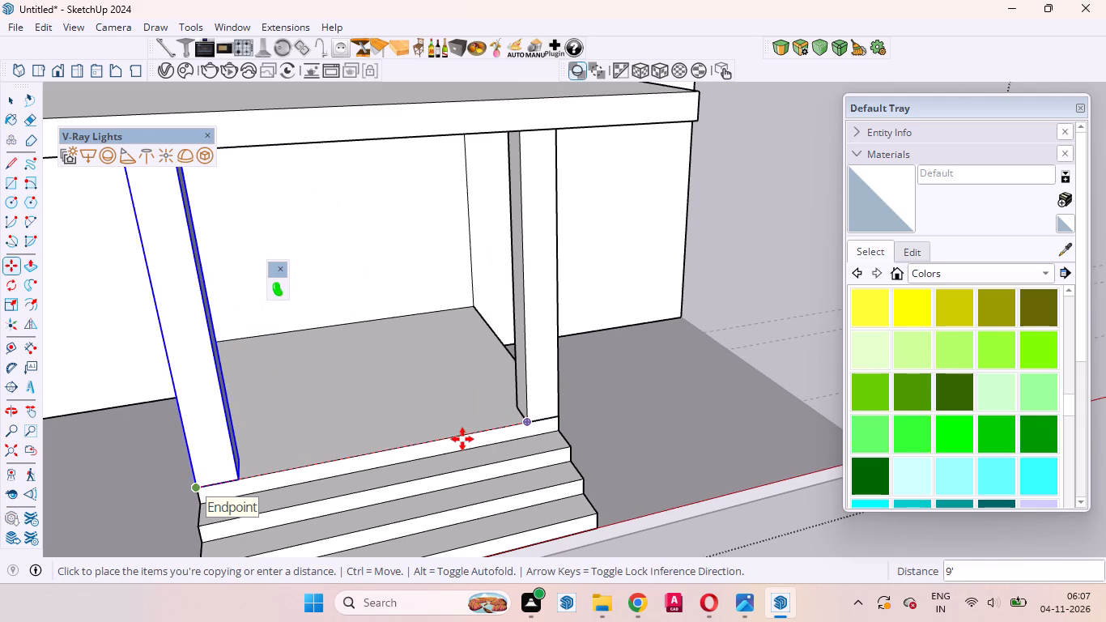
key("space")
scroll(460, 432, "down", 10)
left_click(9, 100)
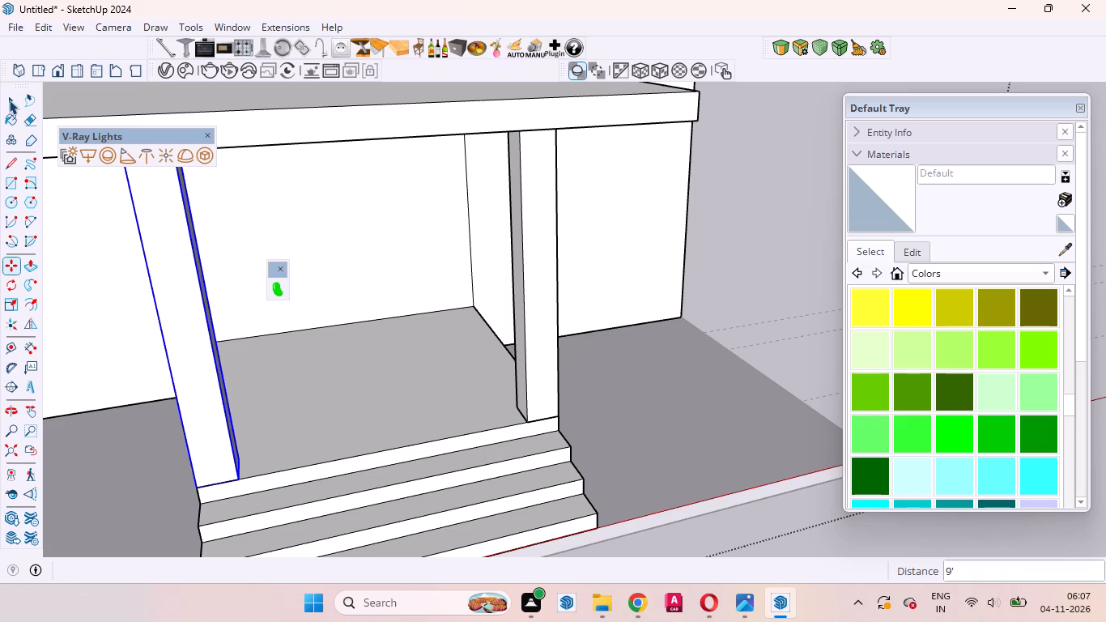
Examine the two entrance columns and how they meet the roof overhang from the front, side and below.
scroll(455, 418, "down", 8)
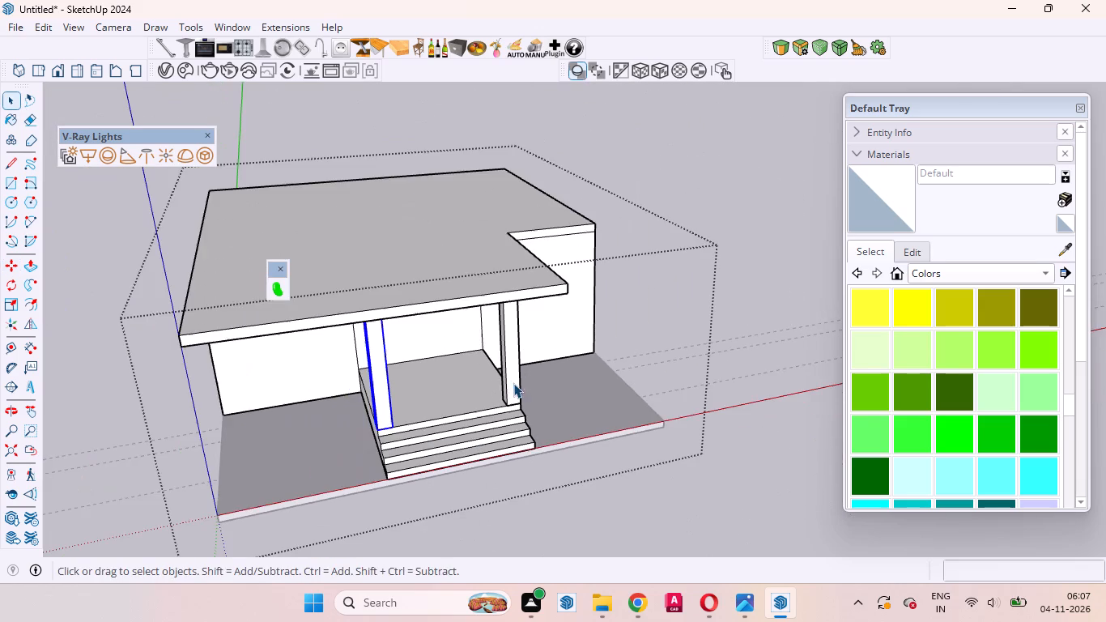
middle_click_drag(476, 417, 615, 262)
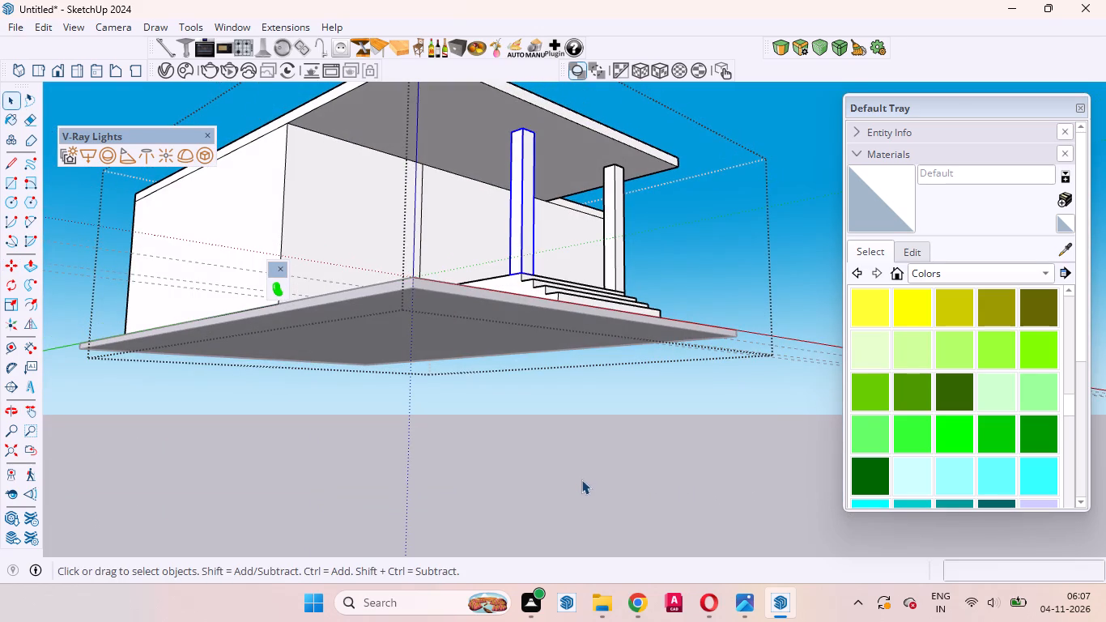
left_click(581, 462)
middle_click_drag(595, 178, 576, 235)
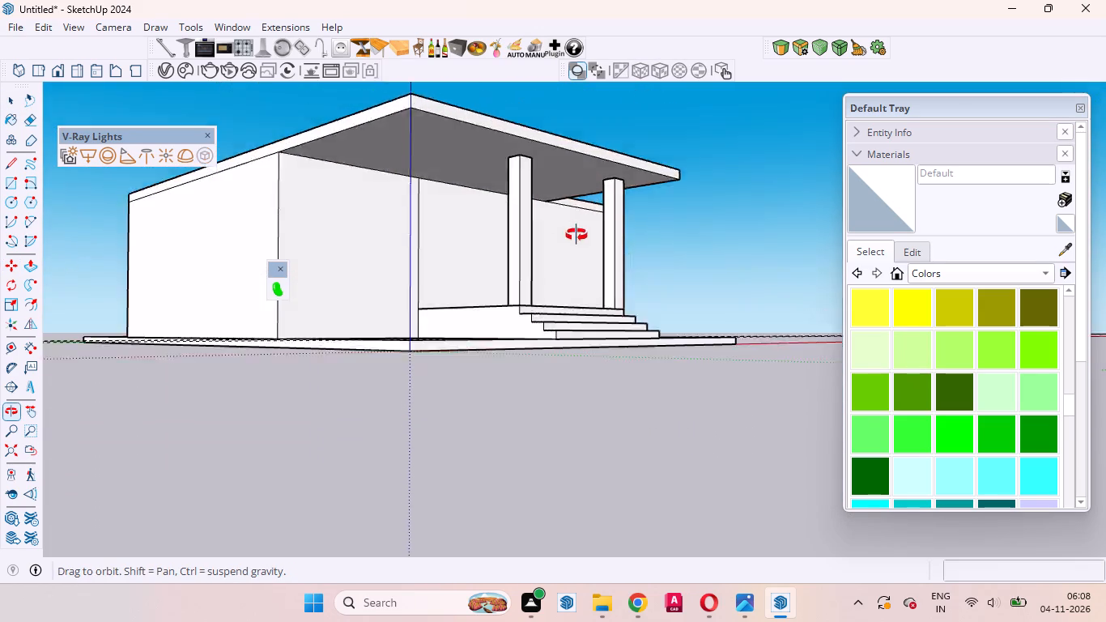
middle_click_drag(576, 235, 400, 241)
middle_click(400, 241)
scroll(400, 241, "up", 3)
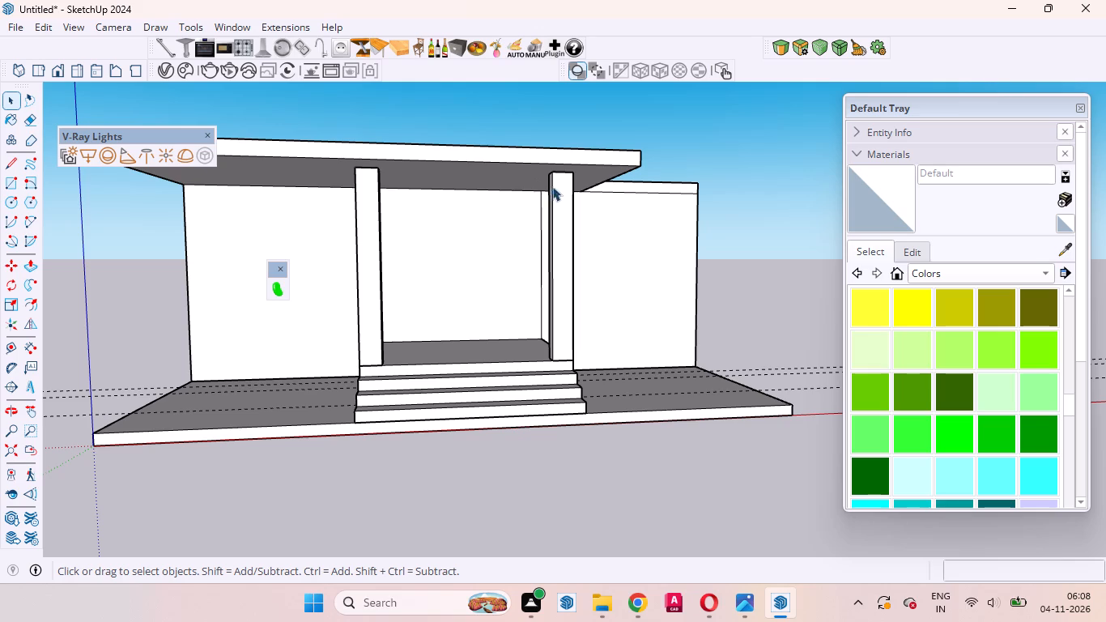
scroll(559, 194, "down", 2)
middle_click_drag(427, 224, 531, 252)
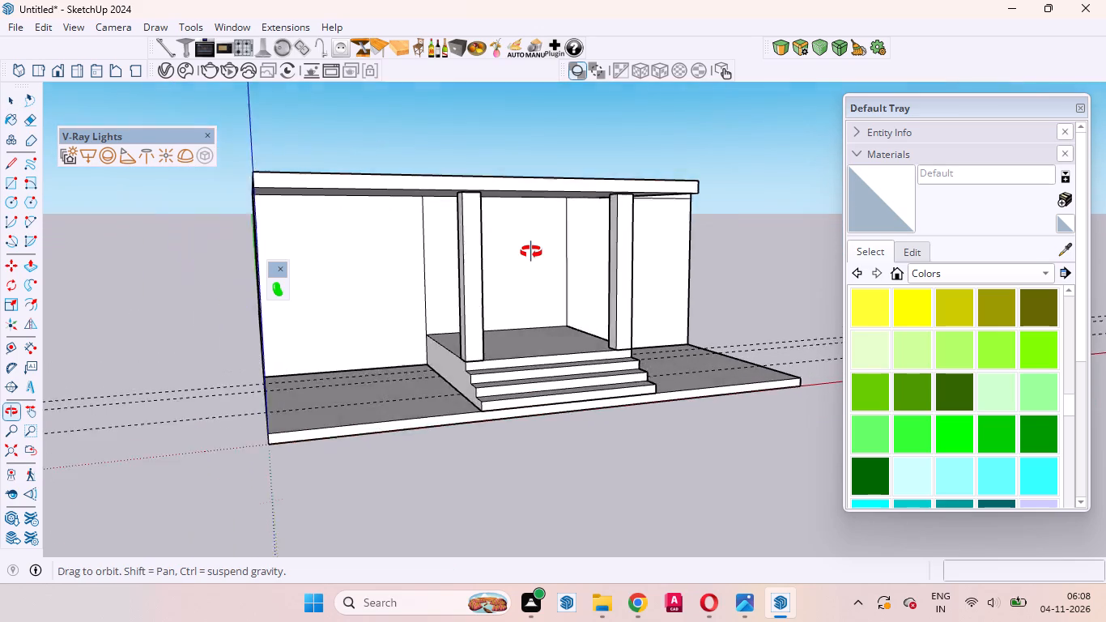
middle_click_drag(531, 252, 589, 205)
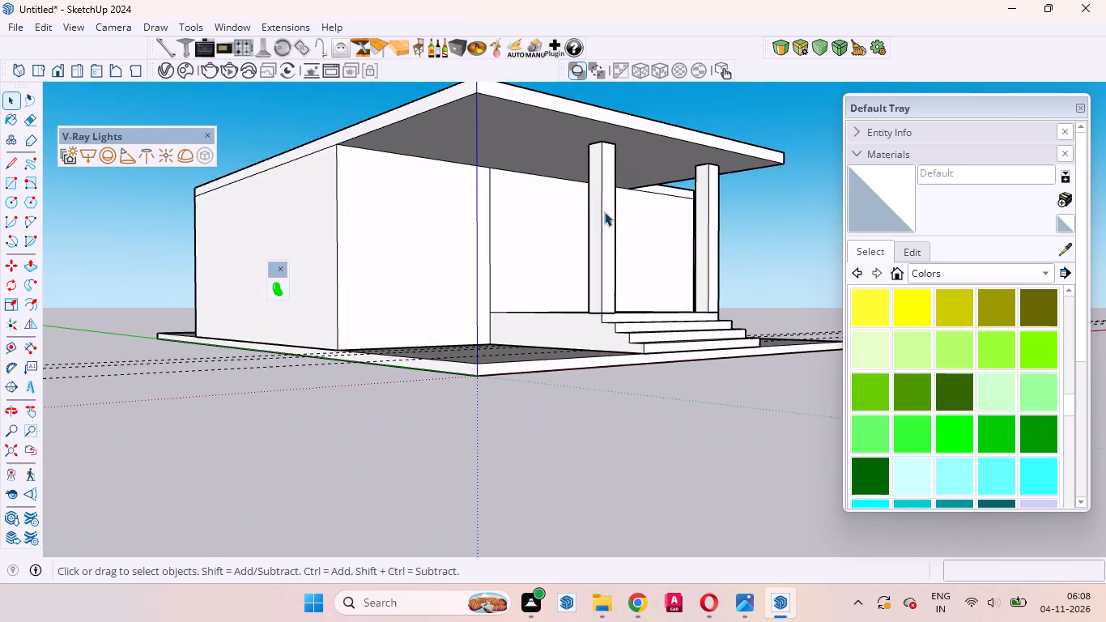
scroll(604, 211, "up", 4)
left_click(604, 211)
middle_click_drag(604, 232, 532, 287)
triple_click(563, 234)
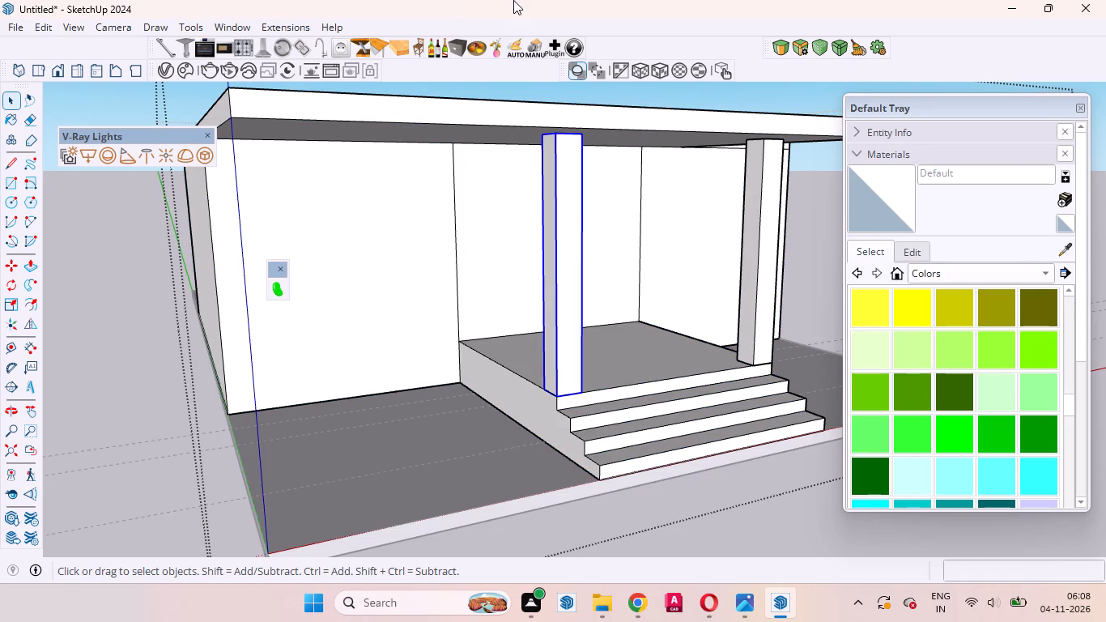
scroll(509, 32, "down", 6)
middle_click_drag(569, 317, 432, 293)
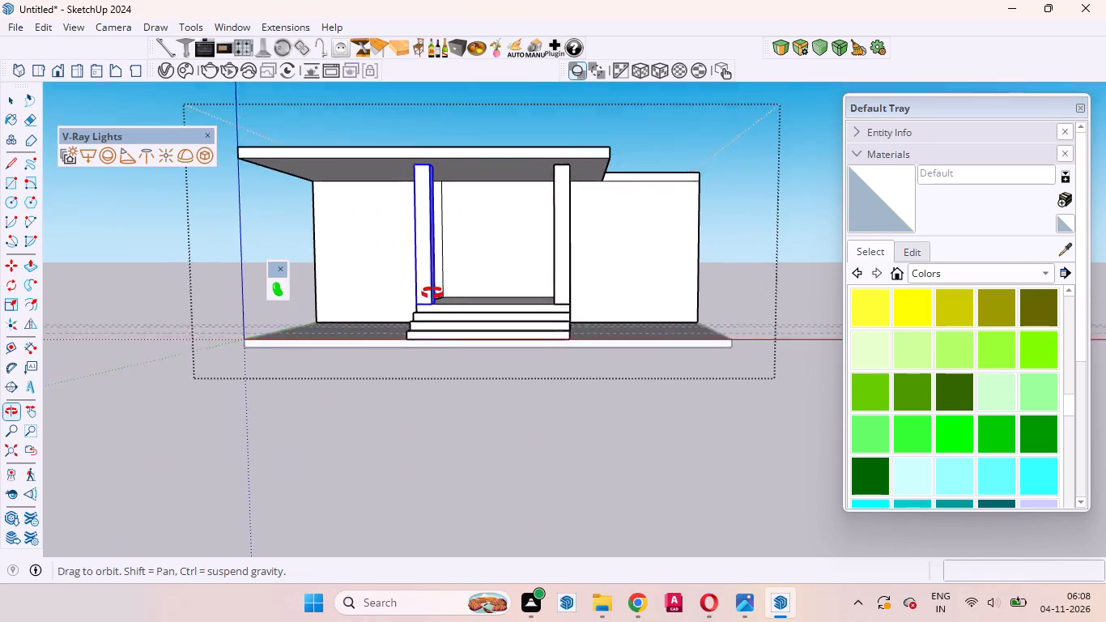
middle_click_drag(432, 293, 443, 297)
scroll(443, 297, "up", 1)
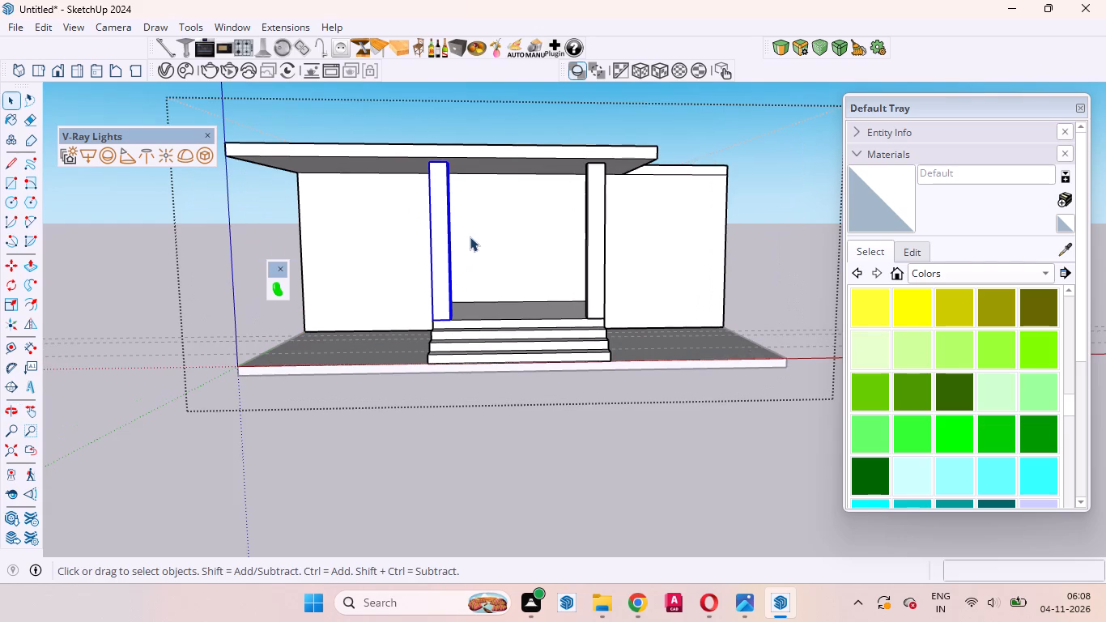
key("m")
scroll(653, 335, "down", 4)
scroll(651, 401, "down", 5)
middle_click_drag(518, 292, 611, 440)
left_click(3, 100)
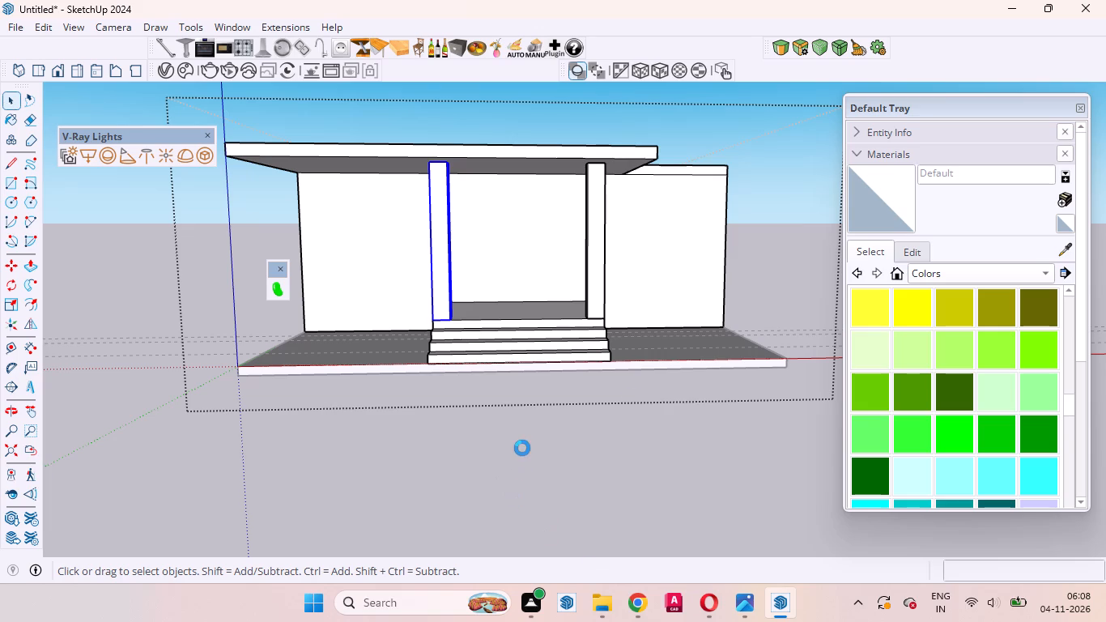
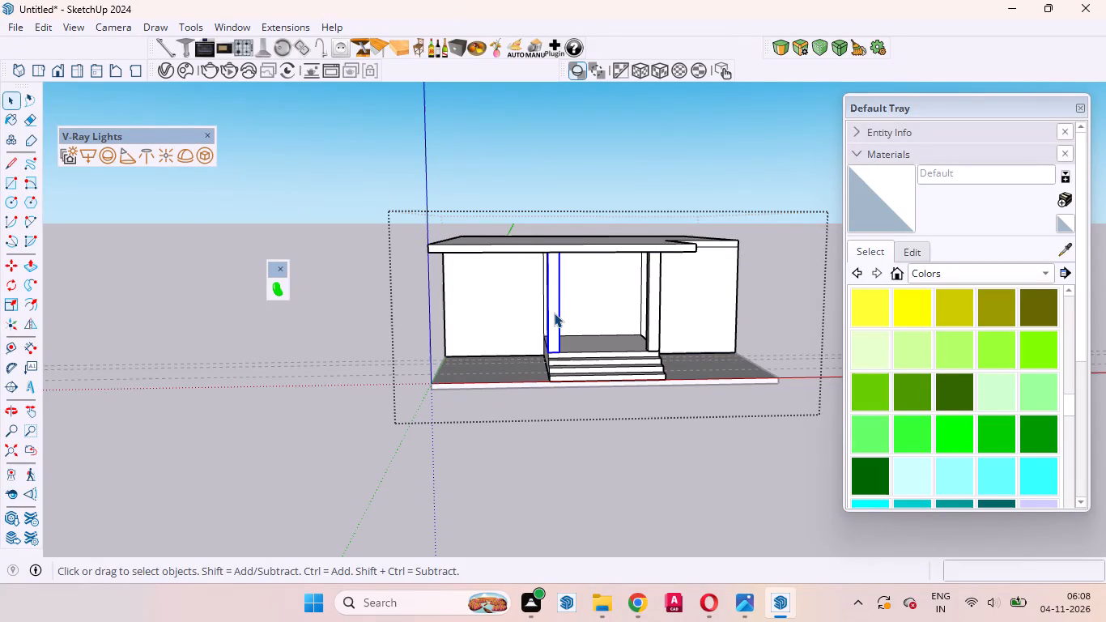
Copy the left entrance column about 9' 10" along the underside of the overhang's front edge to near the roof's front left corner.
key("m")
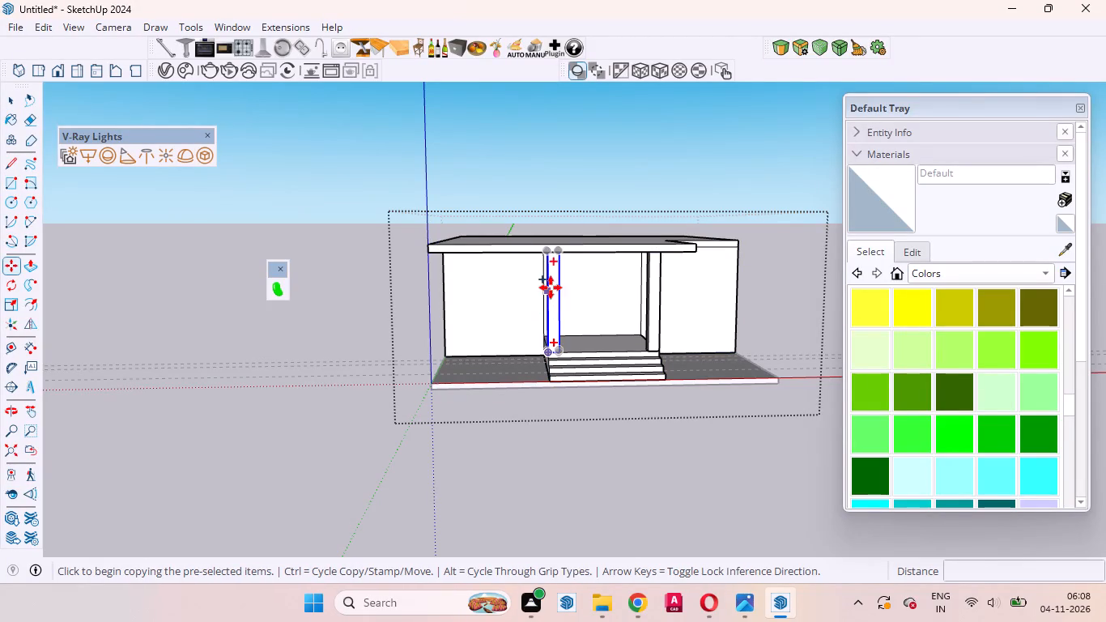
left_click(568, 249)
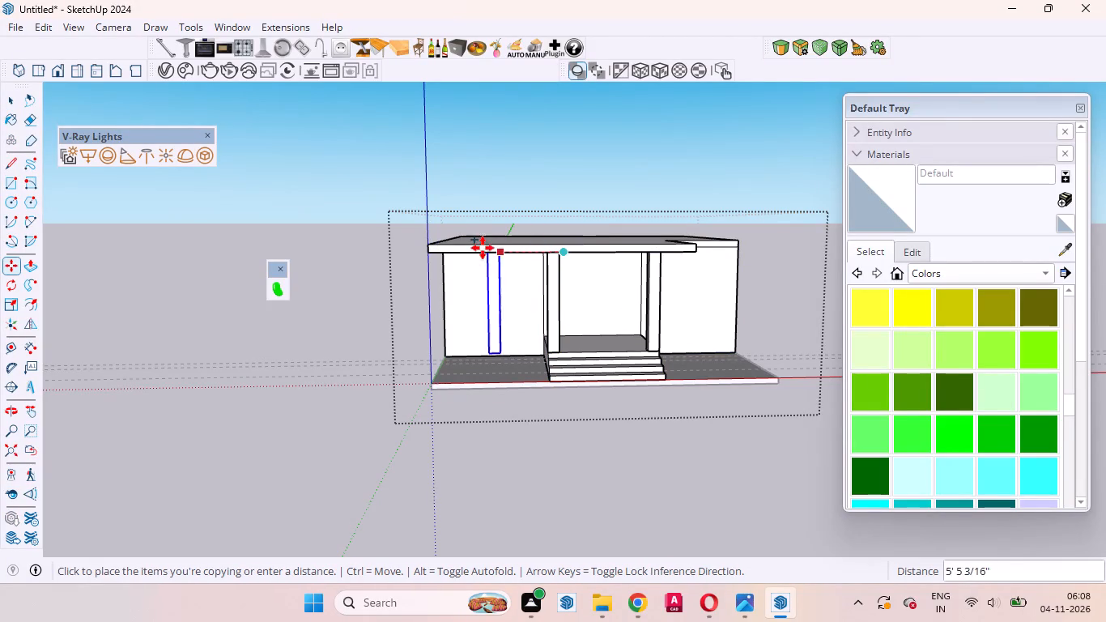
scroll(438, 258, "up", 8)
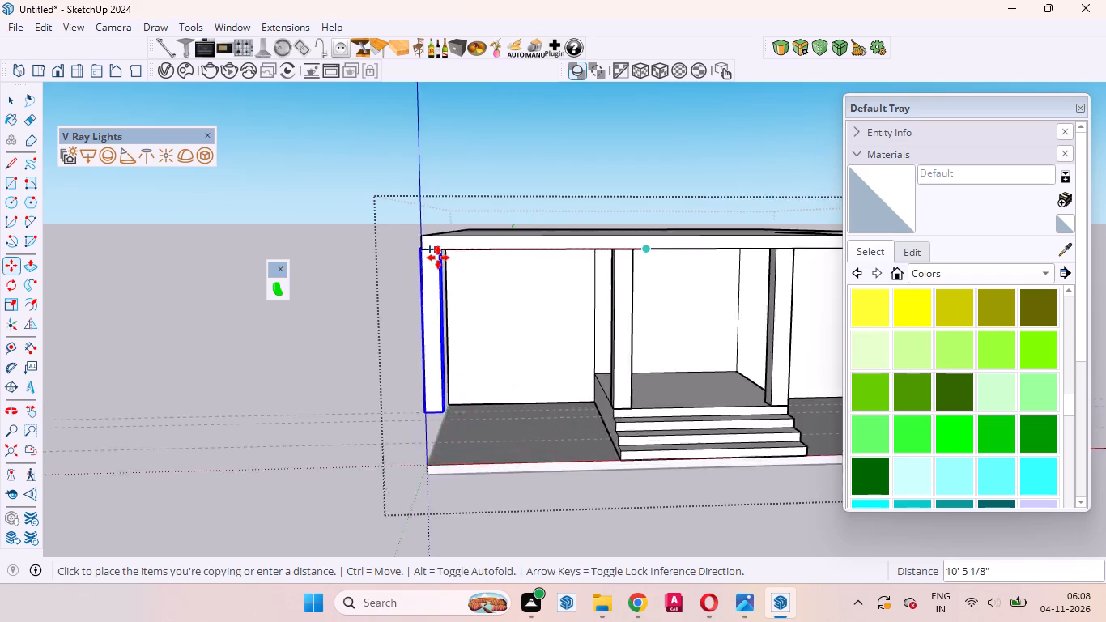
scroll(438, 258, "up", 2)
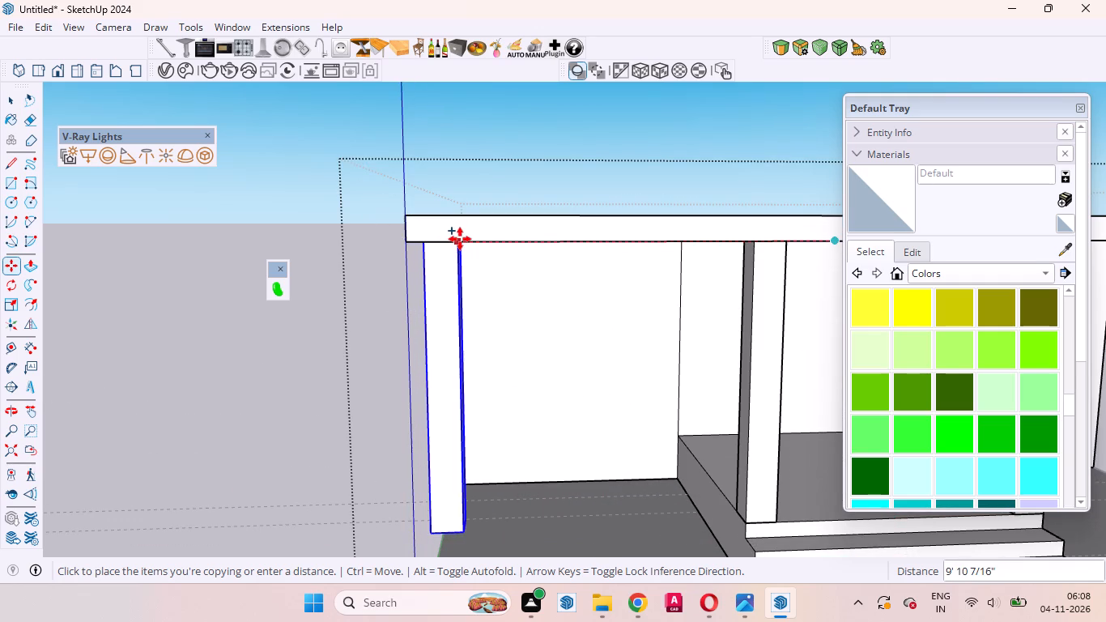
left_click(460, 239)
Examine the copied corner column and how it meets the roof overhang from below, above and the front.
scroll(416, 253, "up", 10)
scroll(433, 276, "down", 7)
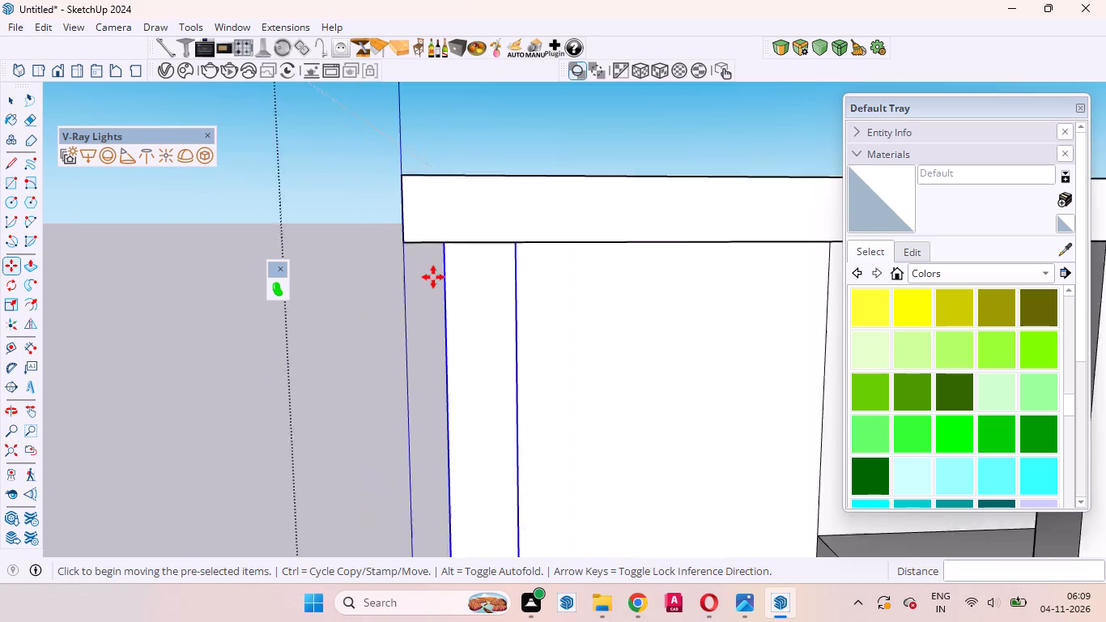
scroll(433, 277, "down", 1)
middle_click_drag(449, 280, 756, 263)
middle_click_drag(771, 272, 799, 285)
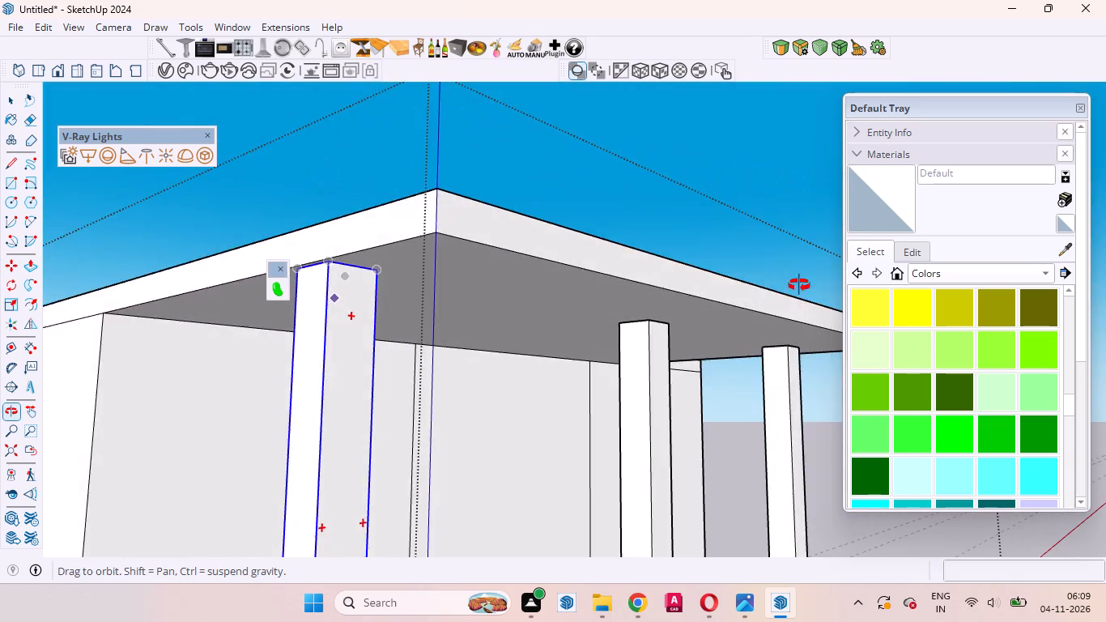
middle_click_drag(799, 285, 819, 304)
middle_click_drag(819, 304, 500, 306)
scroll(496, 305, "up", 1)
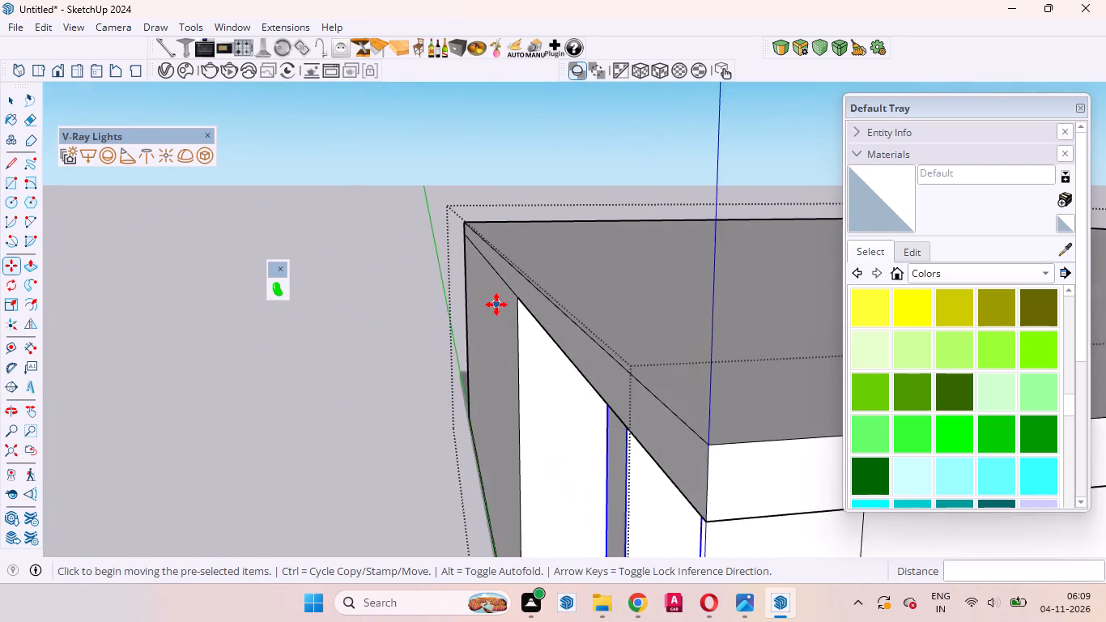
scroll(500, 273, "down", 10)
middle_click_drag(564, 328, 389, 324)
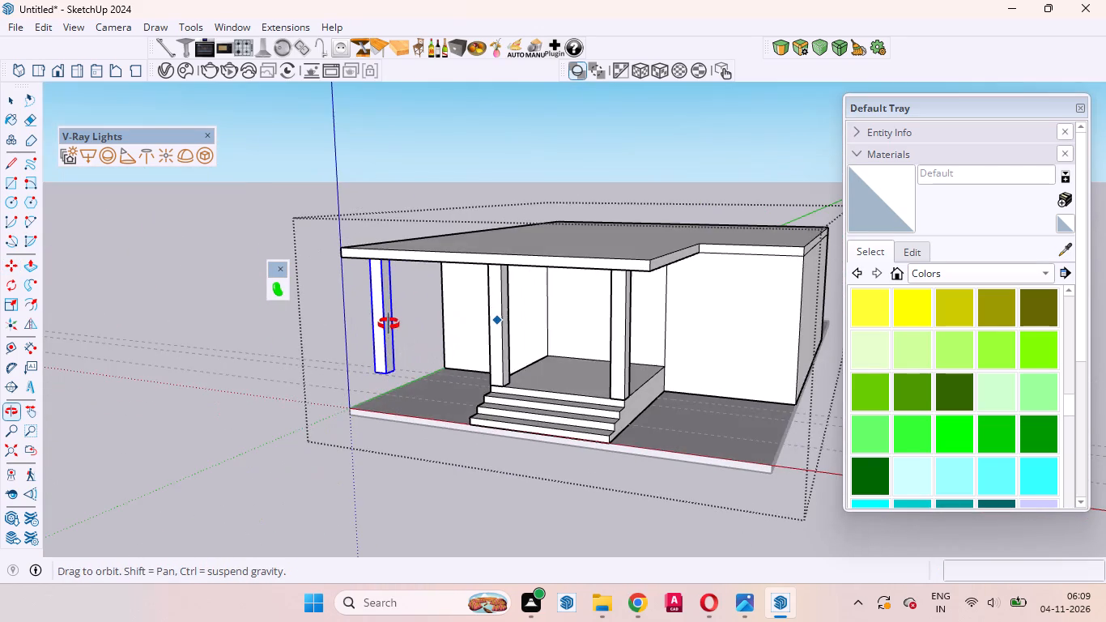
middle_click_drag(389, 324, 389, 330)
Push/Pull the bottom face of the front left corner column 2' down to the slab.
scroll(391, 402, "up", 6)
key("space")
scroll(385, 393, "up", 3)
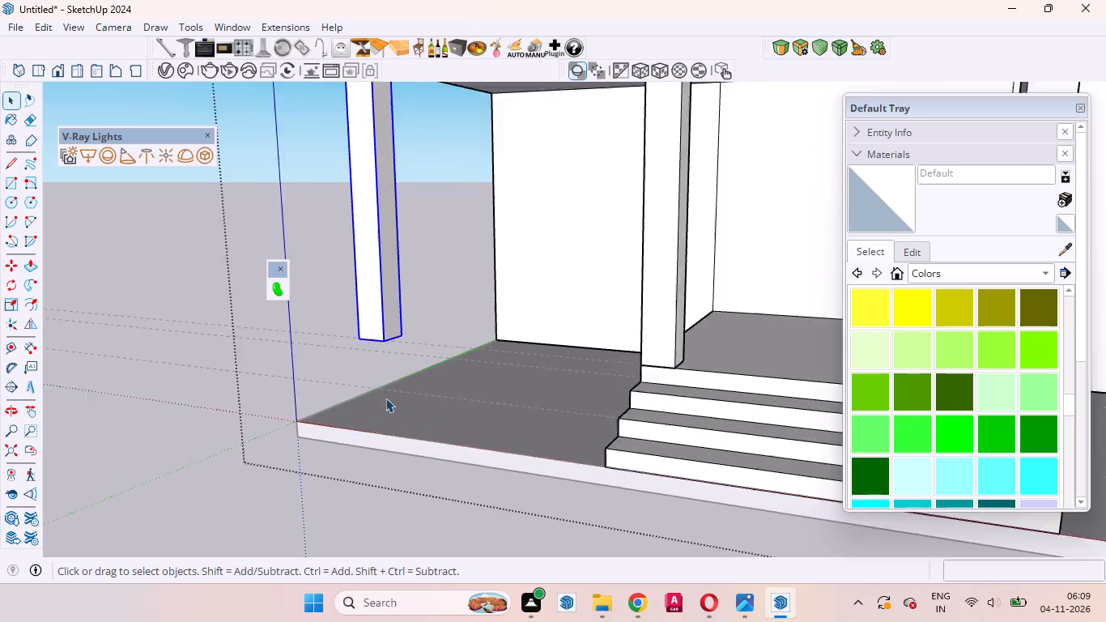
scroll(385, 398, "up", 9)
middle_click_drag(378, 384, 415, 213)
scroll(326, 378, "up", 3)
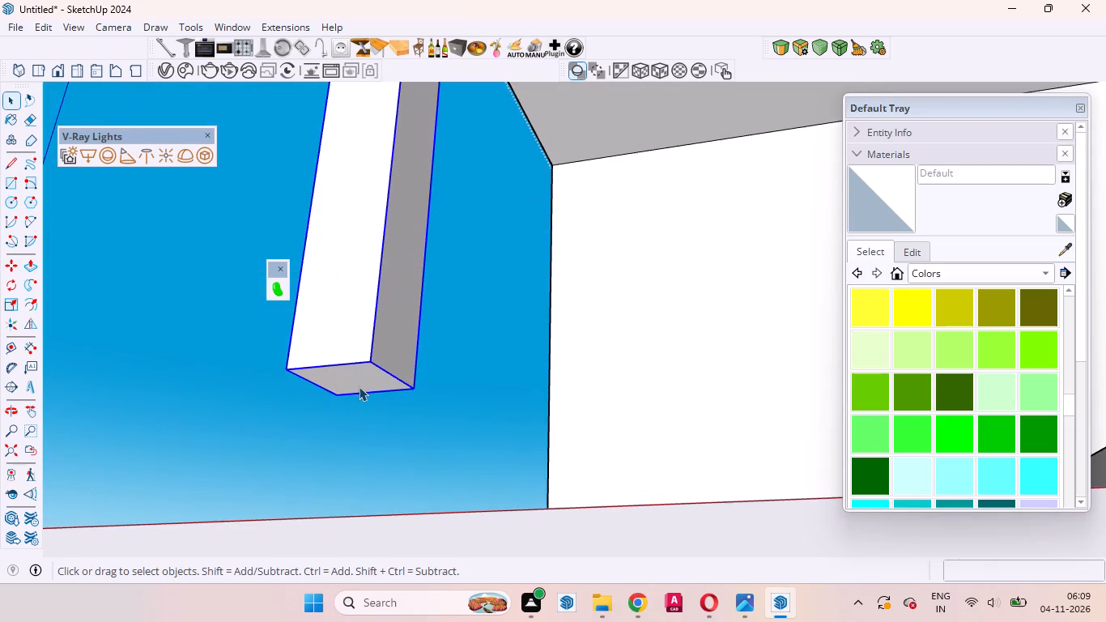
double_click(359, 386)
left_click(359, 385)
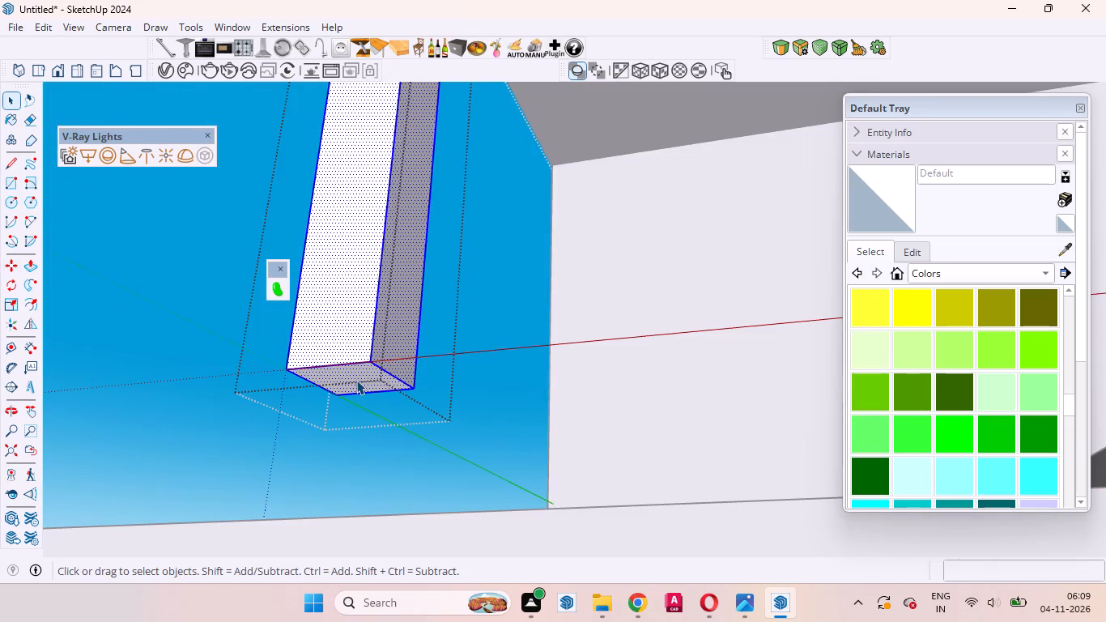
left_click(356, 380)
key("p")
left_click(359, 380)
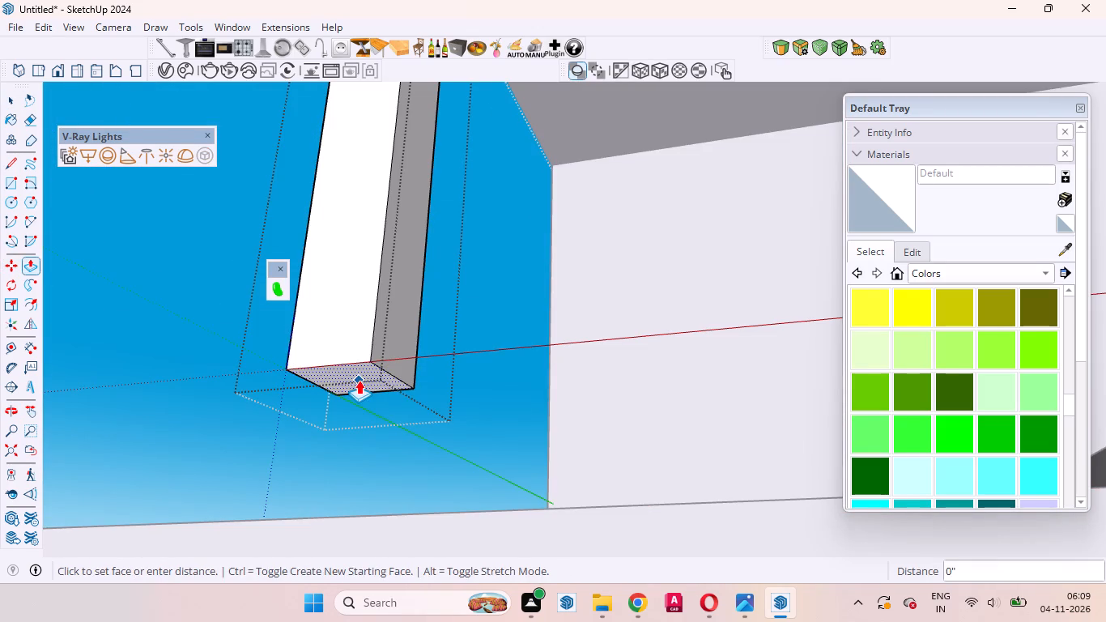
scroll(343, 398, "down", 9)
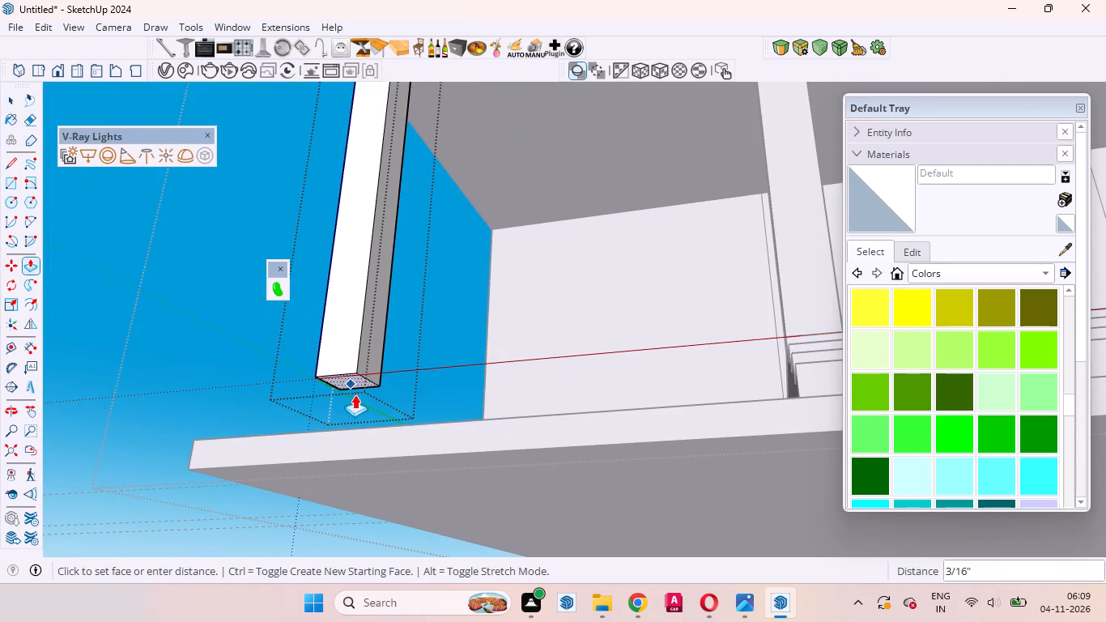
left_click(403, 428)
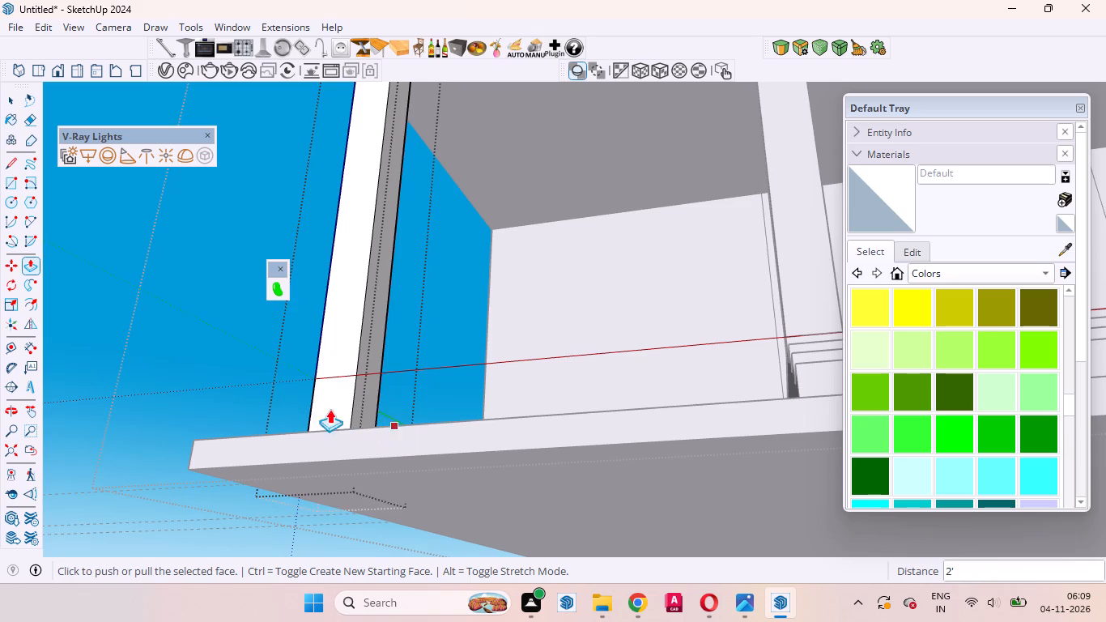
key("space")
left_click(224, 388)
Copy the front left corner column about 6' 10" back along the slab's left edge toward the block, and leave the building group.
scroll(255, 410, "up", 1)
middle_click_drag(256, 411, 410, 573)
scroll(432, 511, "down", 7)
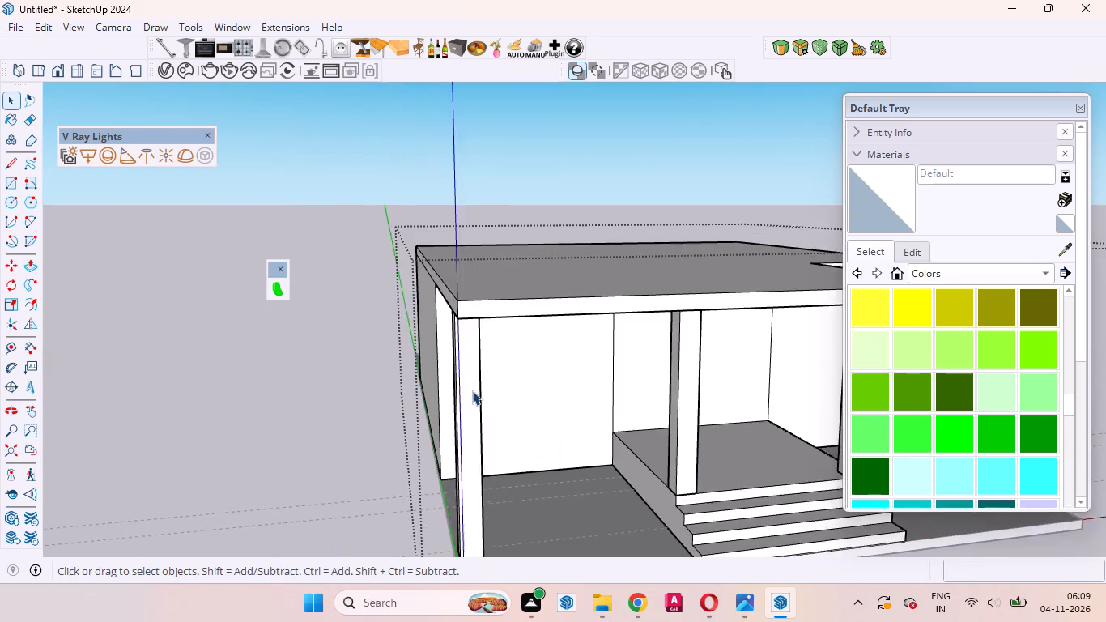
scroll(472, 390, "down", 3)
middle_click_drag(461, 457, 692, 454)
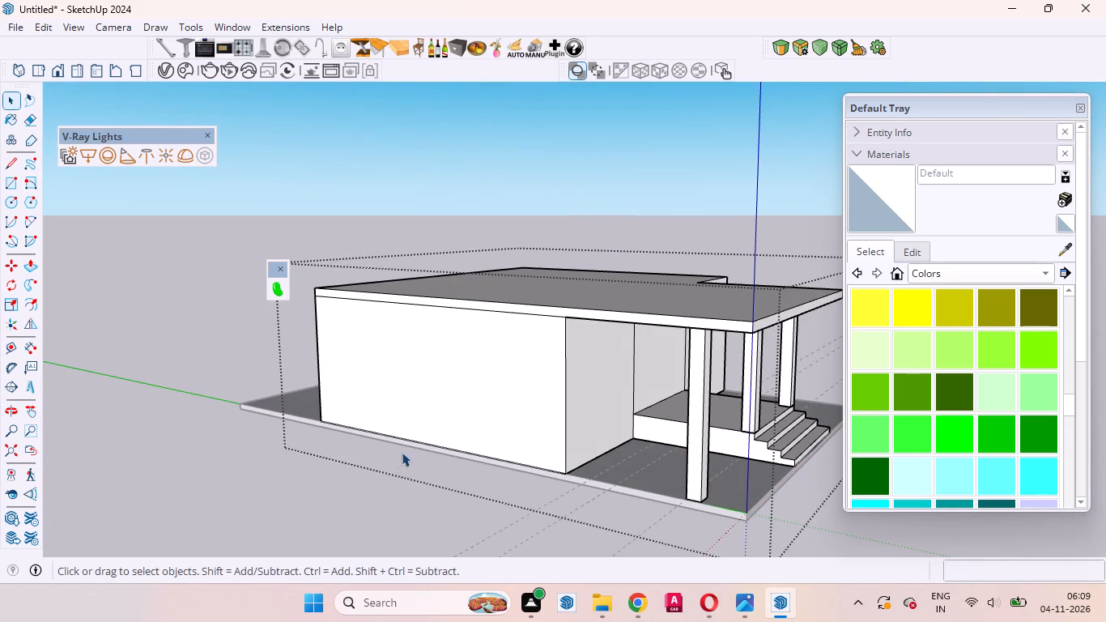
left_click(704, 442)
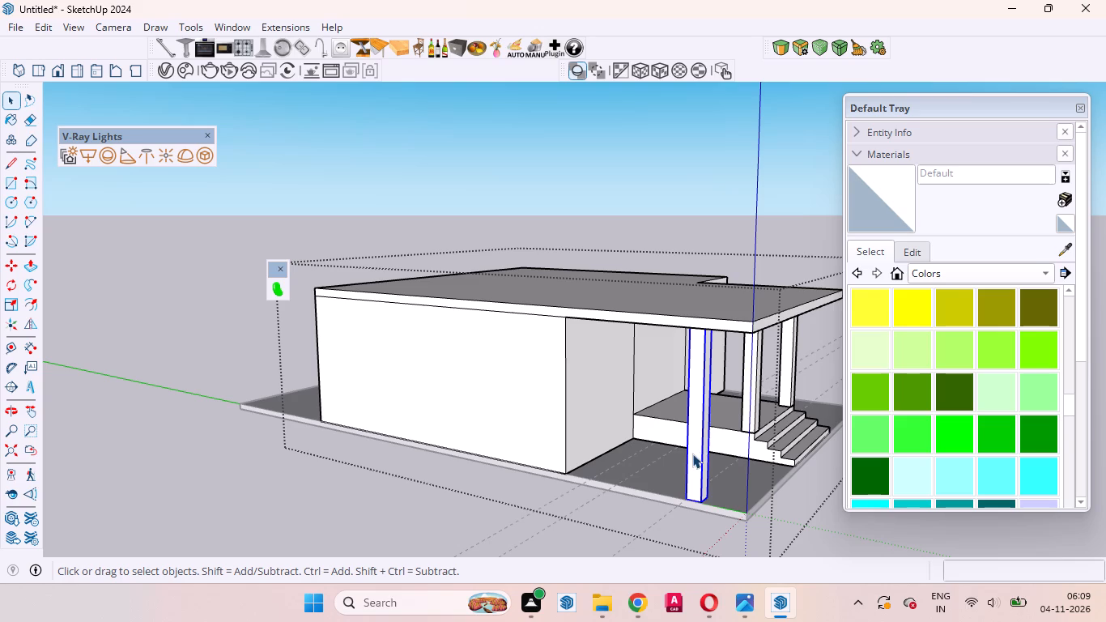
scroll(700, 510, "up", 7)
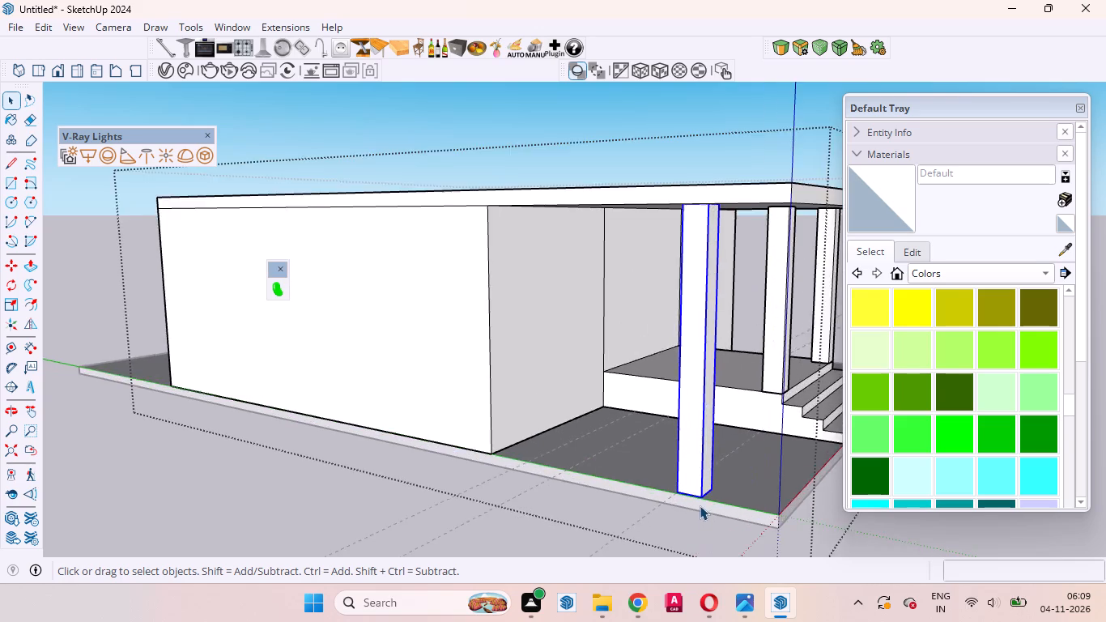
scroll(700, 505, "up", 3)
middle_click_drag(696, 513, 888, 619)
middle_click(888, 619)
scroll(675, 471, "up", 6)
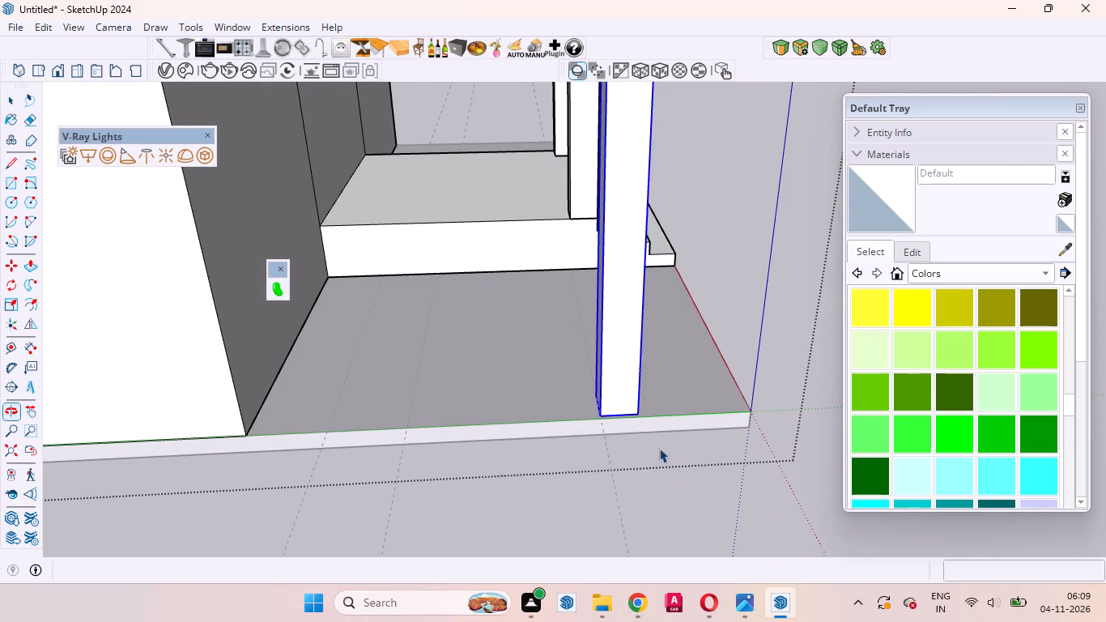
scroll(526, 453, "down", 14)
scroll(529, 277, "up", 6)
scroll(544, 245, "down", 1)
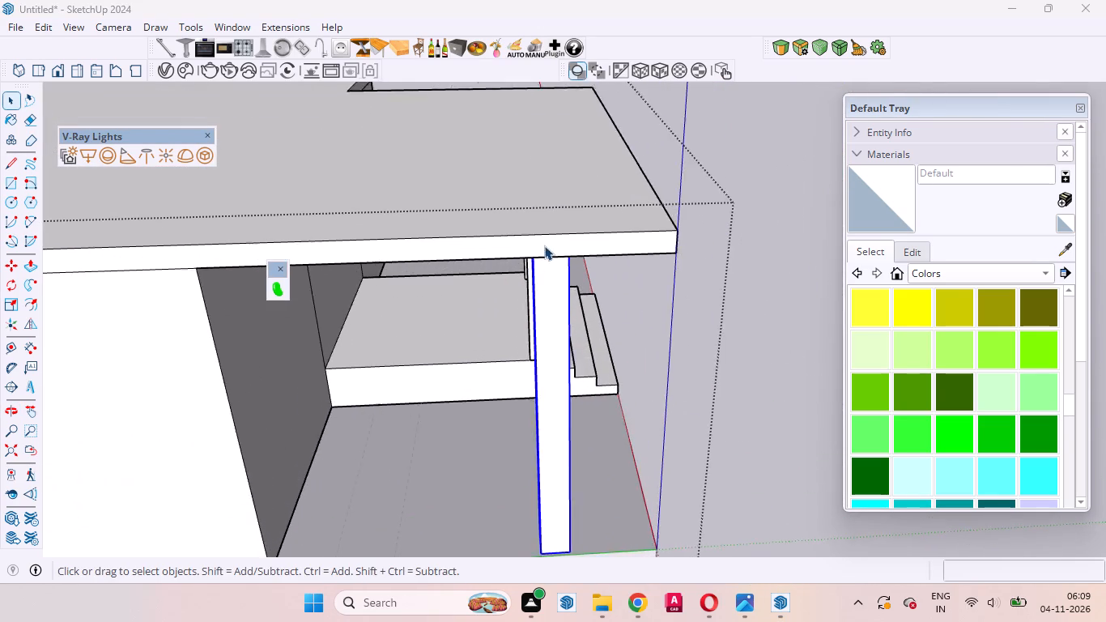
scroll(544, 245, "up", 6)
middle_click_drag(535, 326, 670, 158)
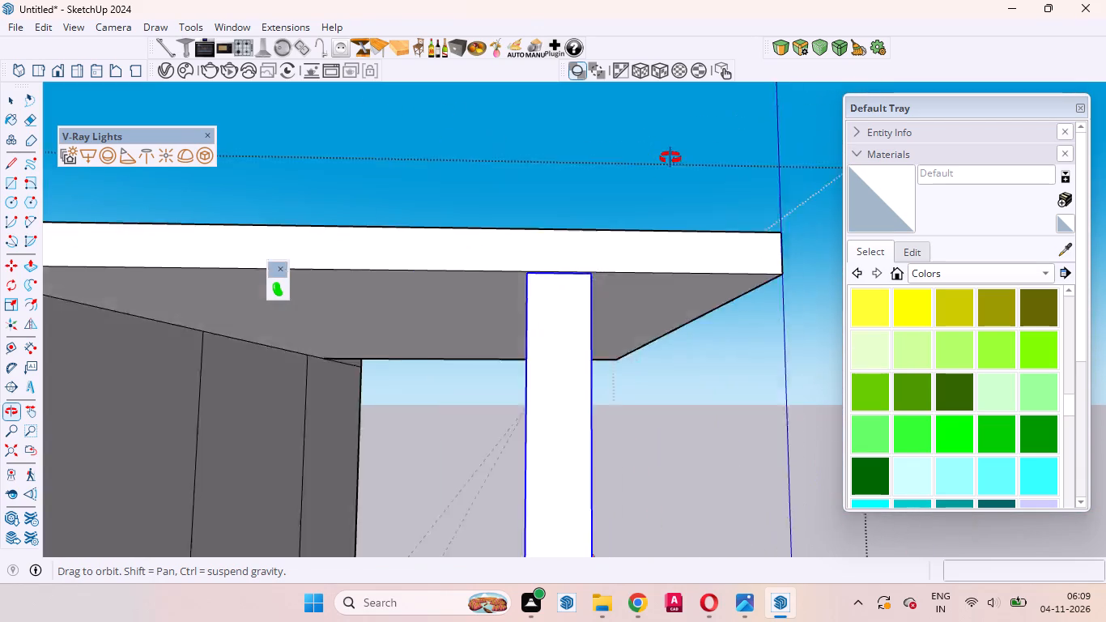
middle_click_drag(670, 158, 680, 158)
scroll(680, 158, "up", 1)
scroll(467, 320, "down", 20)
scroll(467, 320, "down", 3)
middle_click_drag(443, 462, 433, 495)
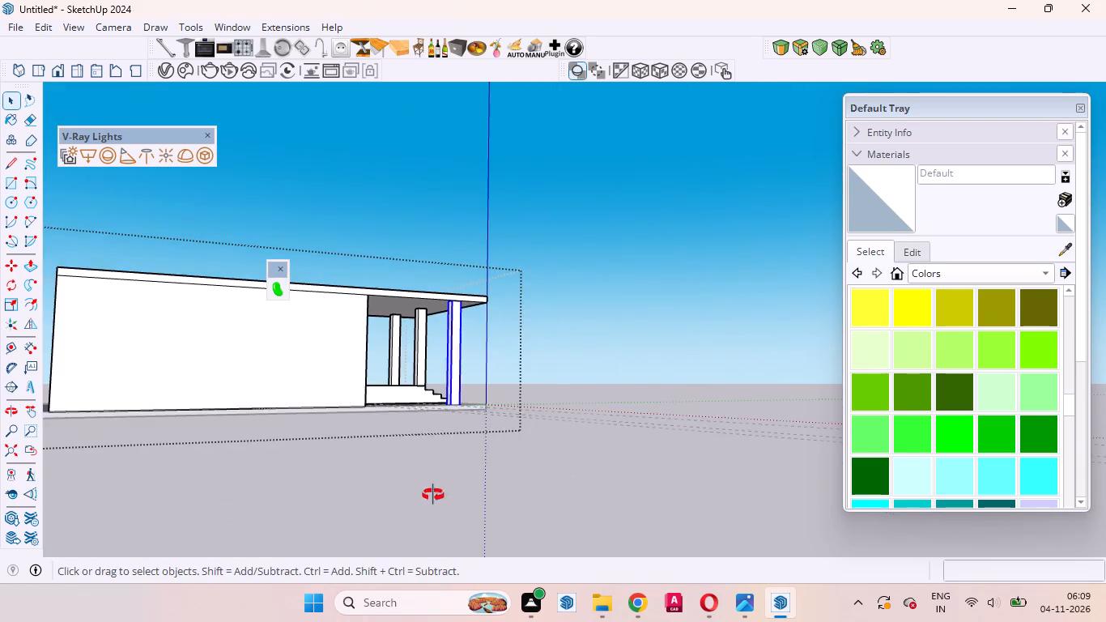
middle_click_drag(433, 495, 1105, 0)
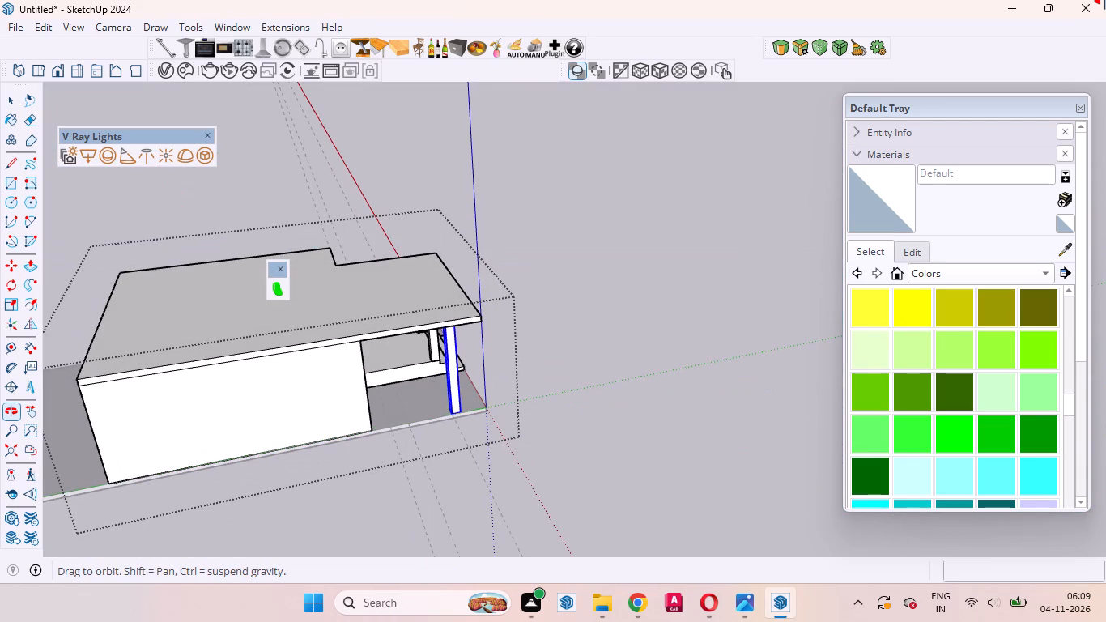
middle_click_drag(1105, 0, 387, 614)
scroll(445, 427, "up", 13)
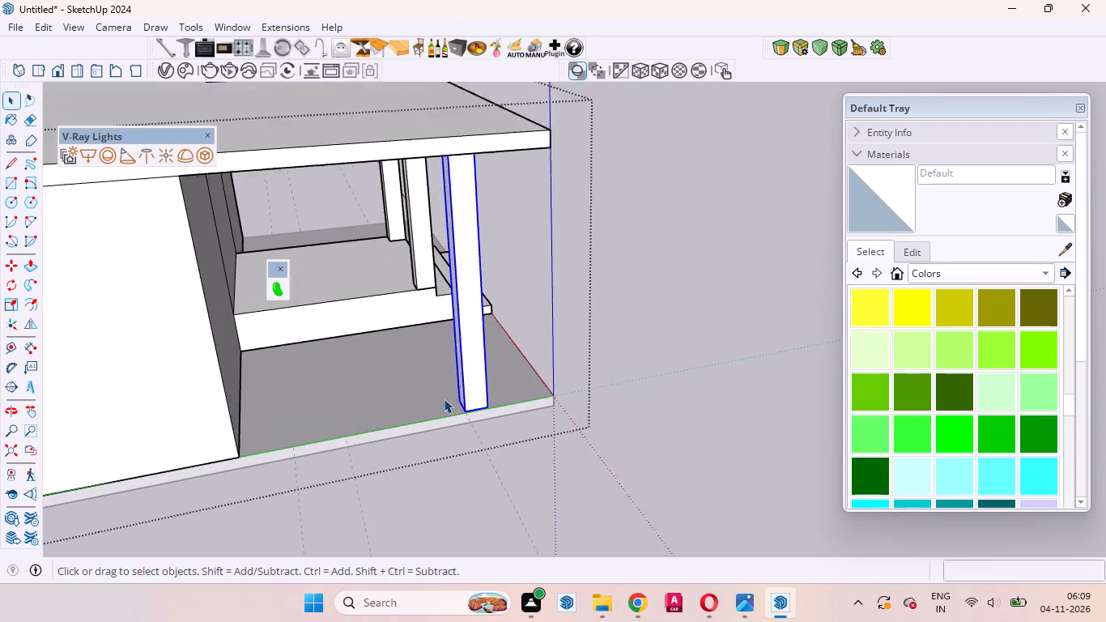
scroll(444, 398, "up", 3)
key("m")
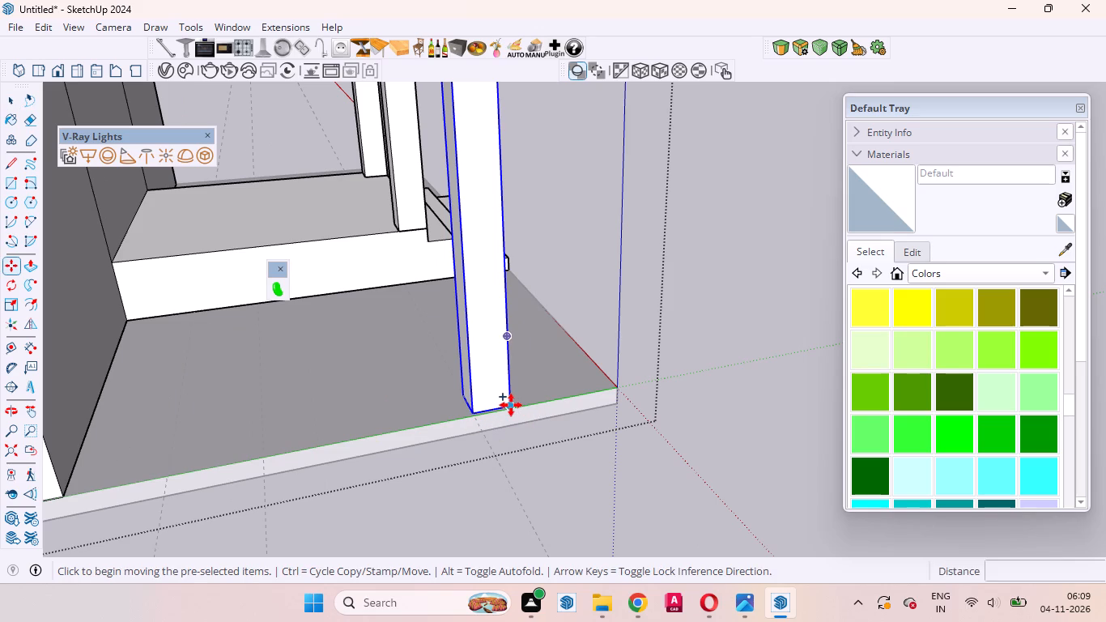
left_click(511, 405)
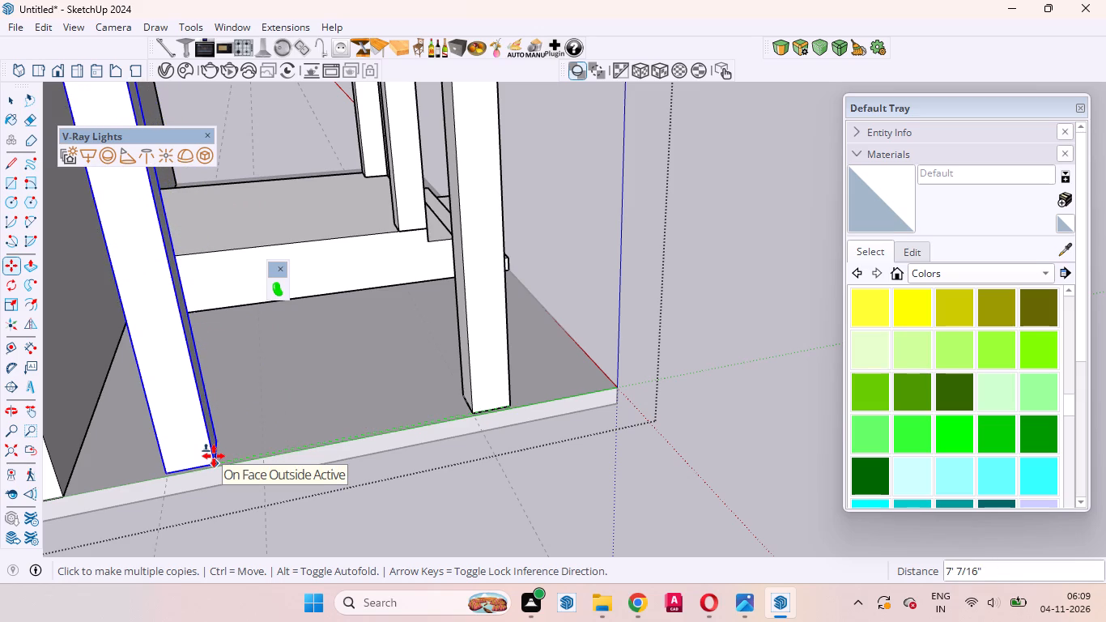
left_click(222, 456)
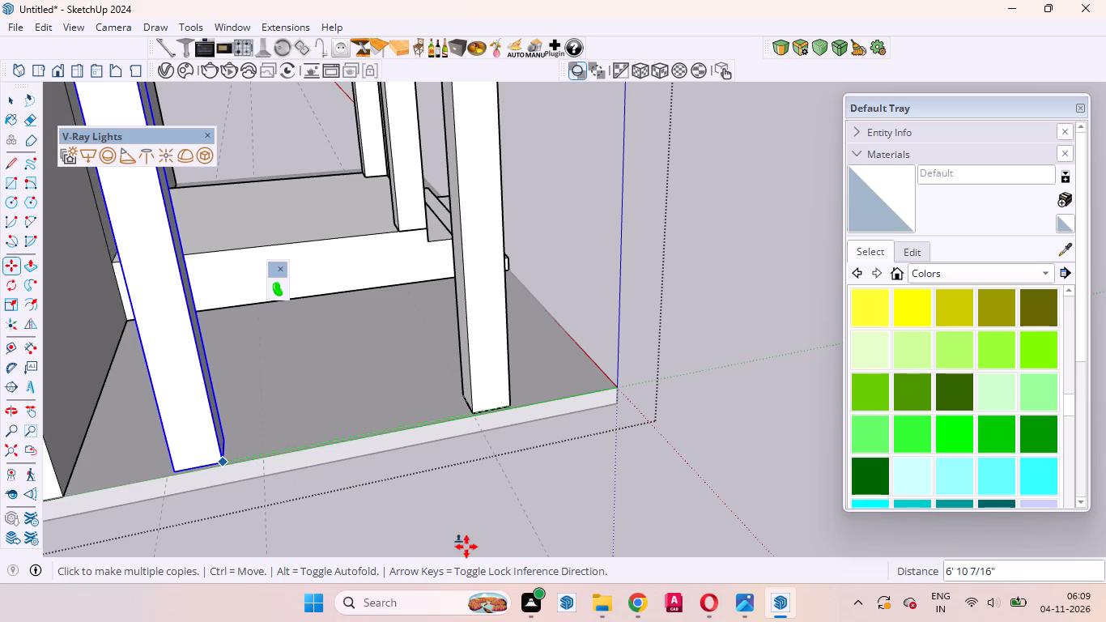
key("space")
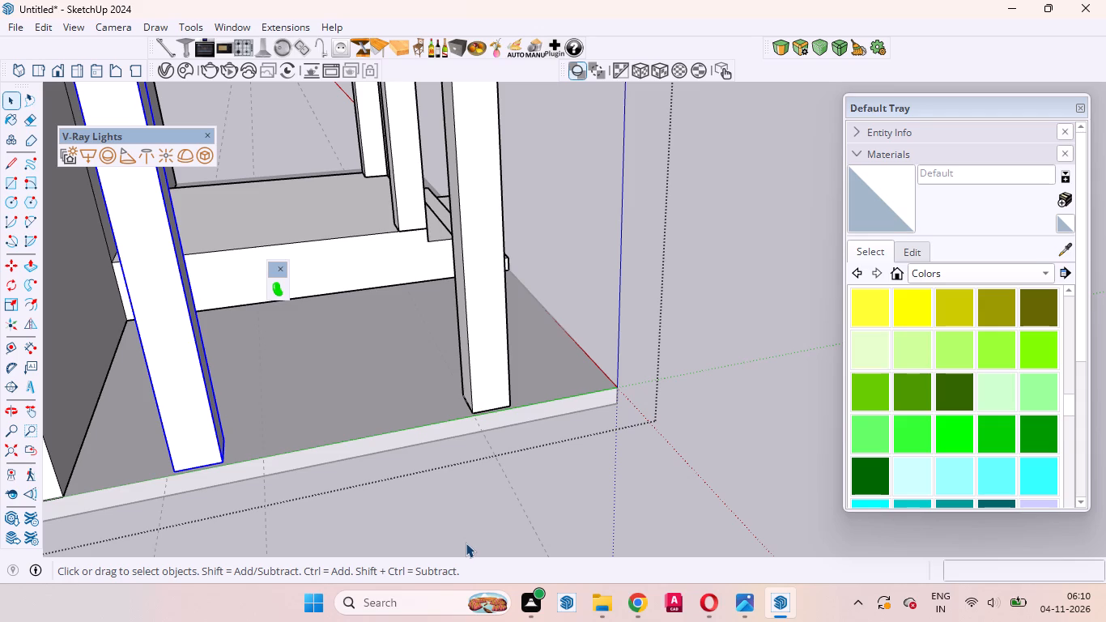
key("space")
scroll(376, 498, "down", 7)
middle_click_drag(474, 527, 91, 456)
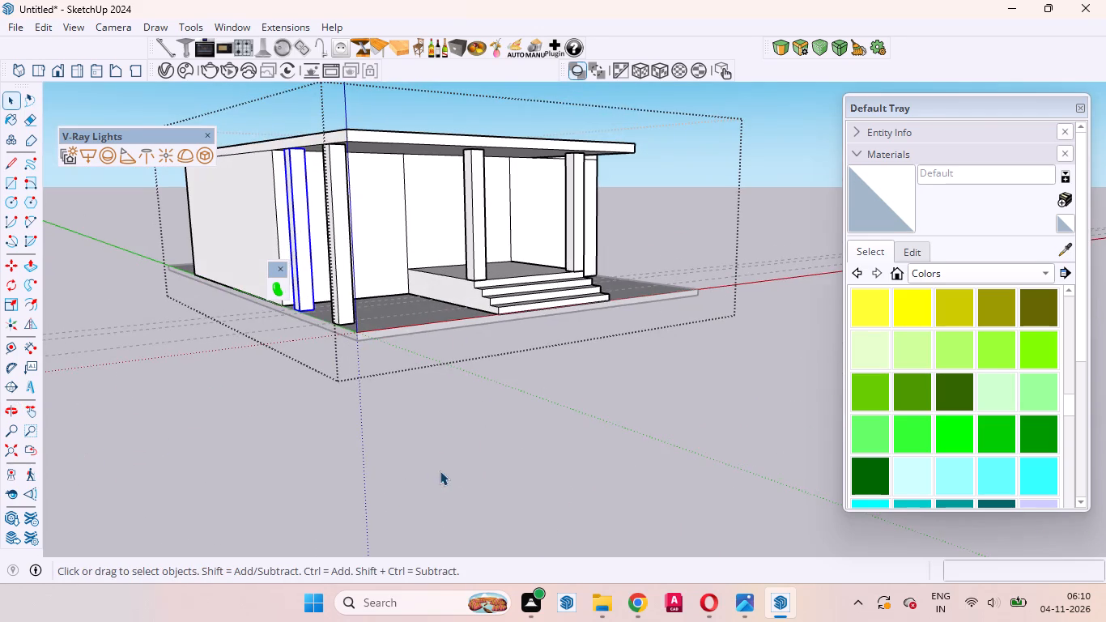
left_click(438, 471)
Examine the entrance, the left side columns and the roof overhang from the front, low down and above.
middle_click_drag(444, 440, 194, 469)
scroll(632, 237, "up", 8)
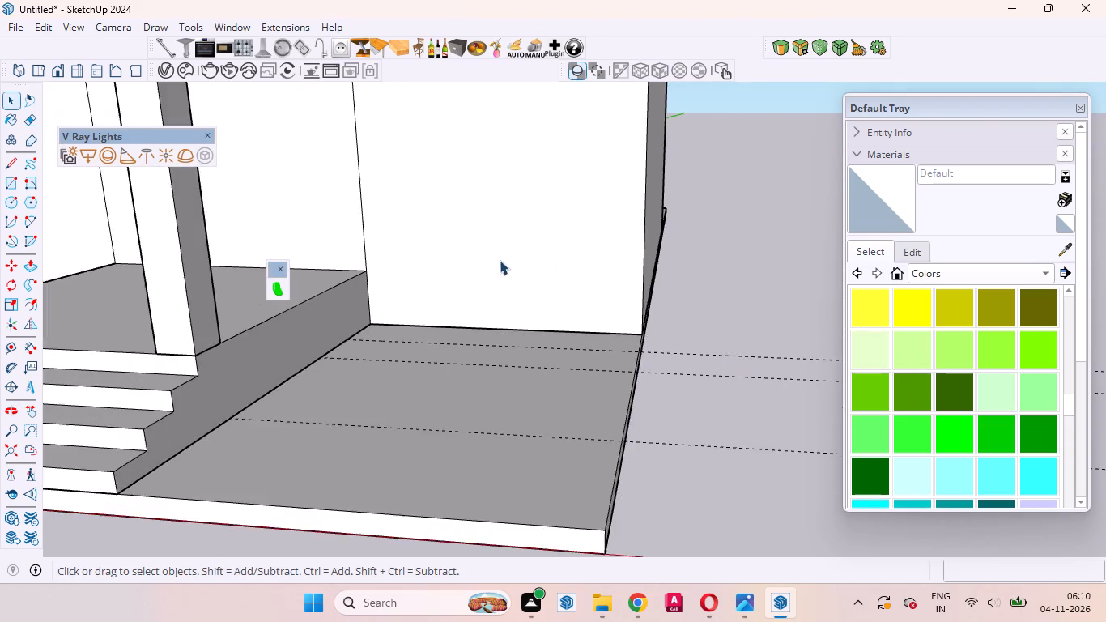
scroll(601, 283, "down", 6)
middle_click_drag(463, 270, 547, 244)
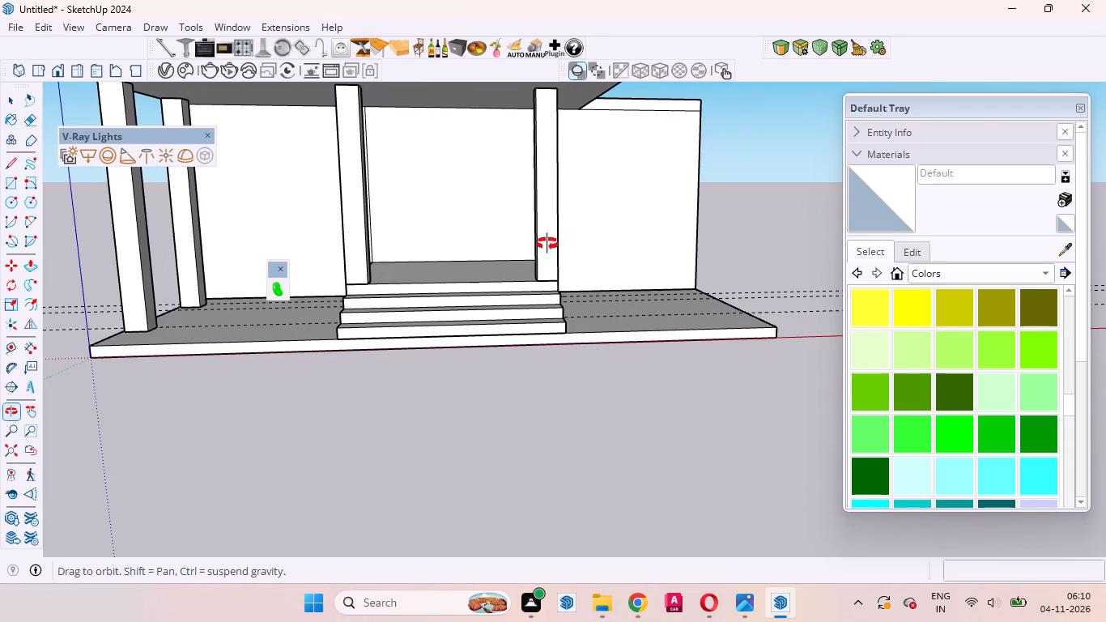
middle_click_drag(547, 244, 550, 266)
scroll(551, 266, "down", 12)
scroll(551, 340, "up", 1)
middle_click_drag(548, 340, 532, 284)
middle_click(532, 284)
scroll(529, 207, "up", 5)
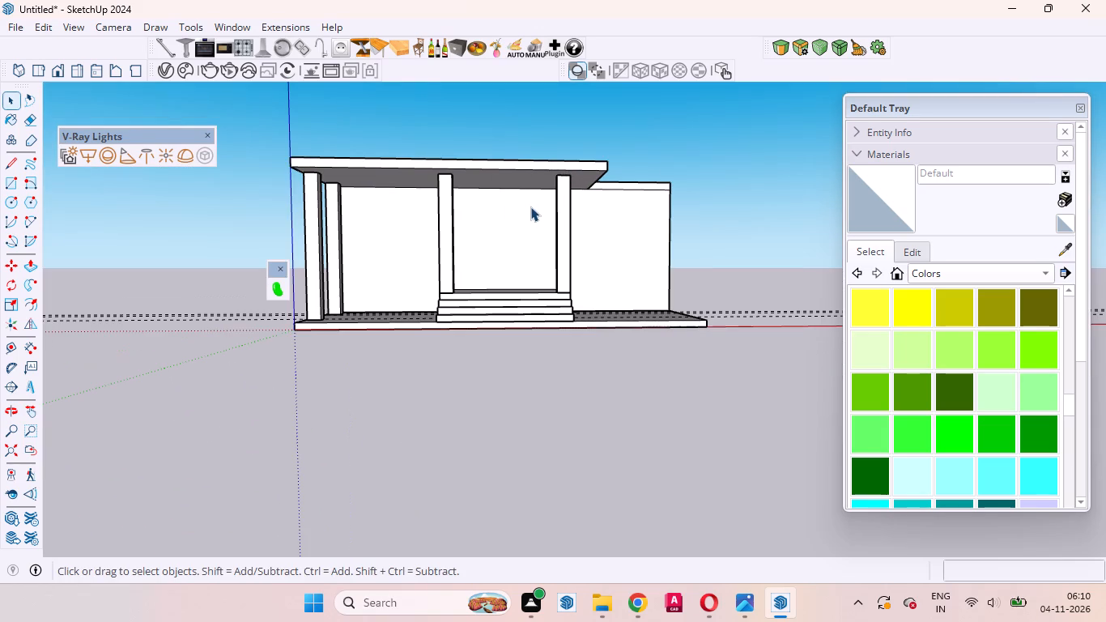
scroll(542, 255, "down", 3)
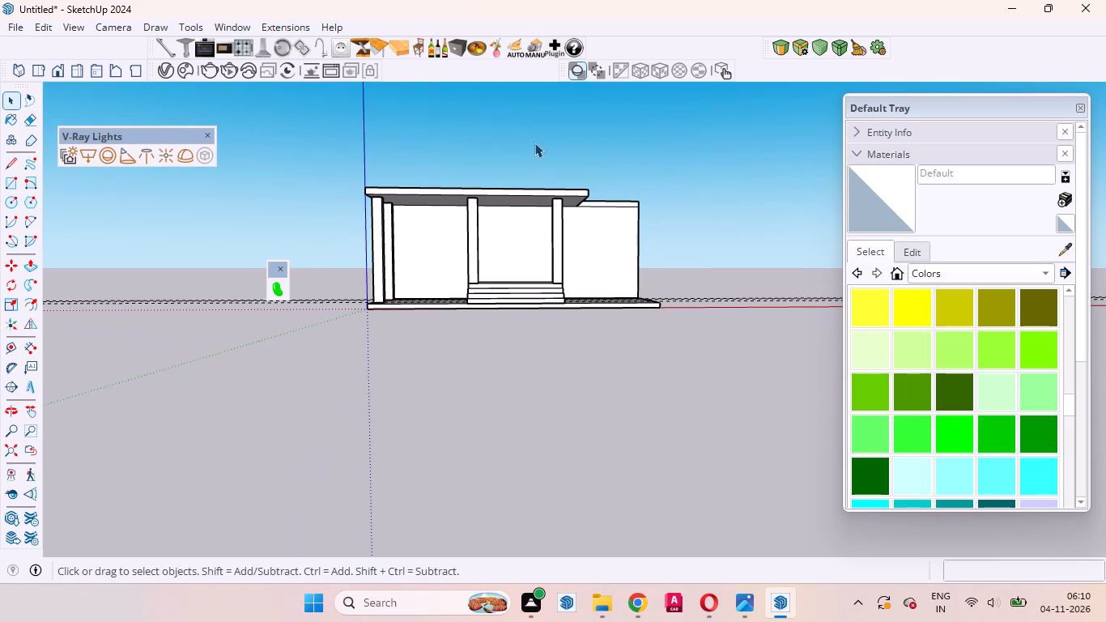
scroll(539, 148, "up", 4)
middle_click_drag(560, 211, 578, 338)
Inside the building group, draw a line about 22' 5" across the roof from the overhang's inner corner to the opposite roof edge.
left_click(571, 272)
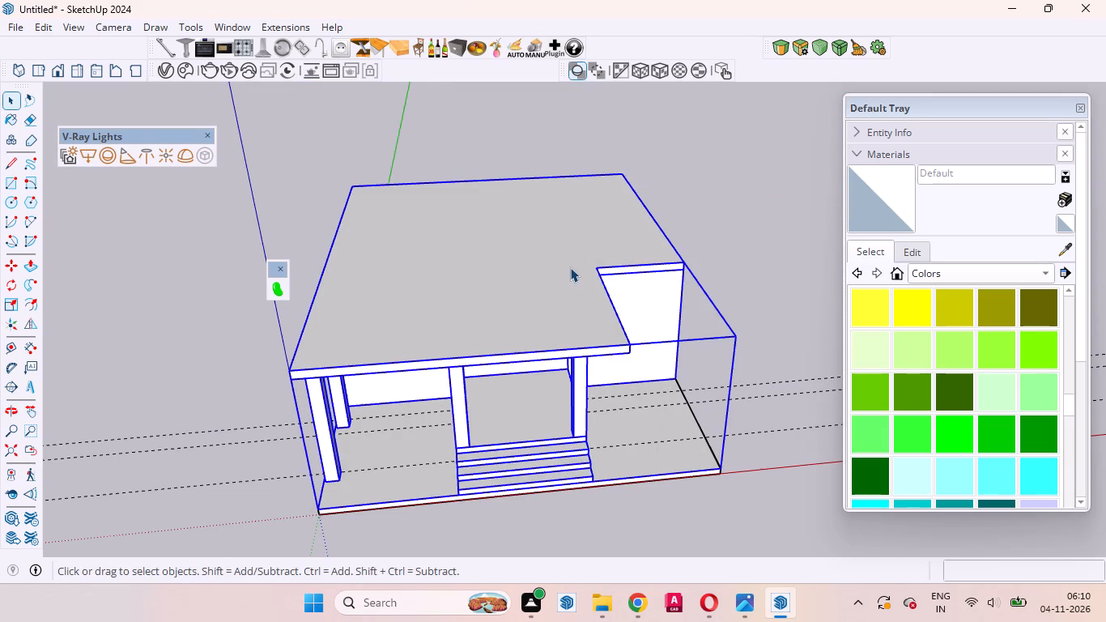
double_click(569, 263)
left_click(553, 256)
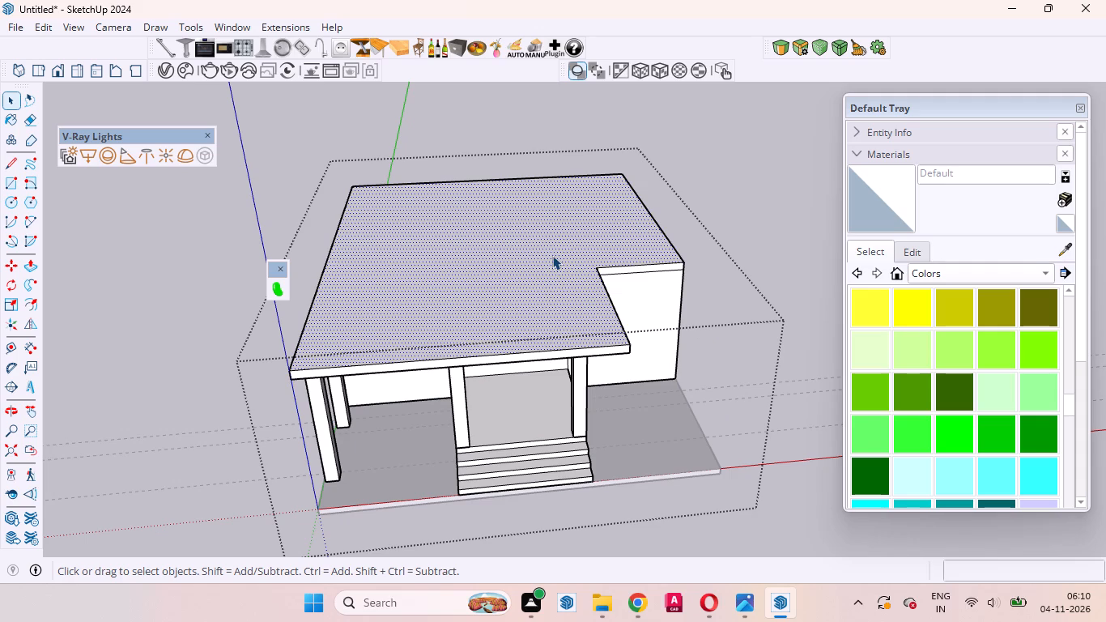
left_click_drag(601, 253, 584, 238)
left_click_drag(584, 238, 582, 234)
middle_click_drag(589, 255, 534, 126)
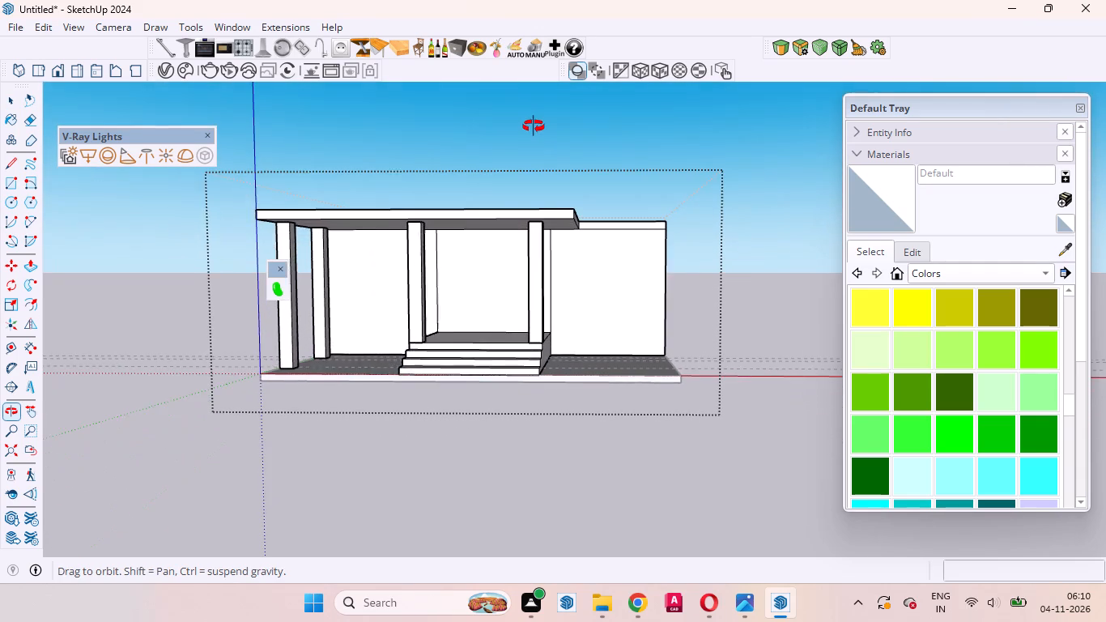
middle_click_drag(534, 126, 540, 140)
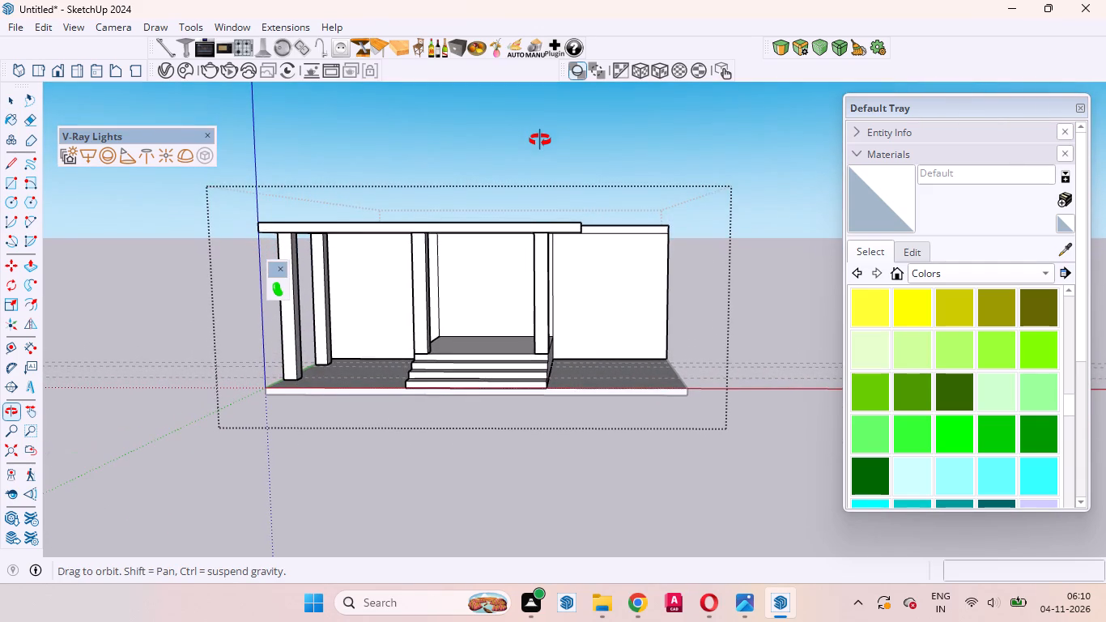
middle_click_drag(540, 140, 547, 172)
middle_click(547, 172)
scroll(499, 221, "up", 5)
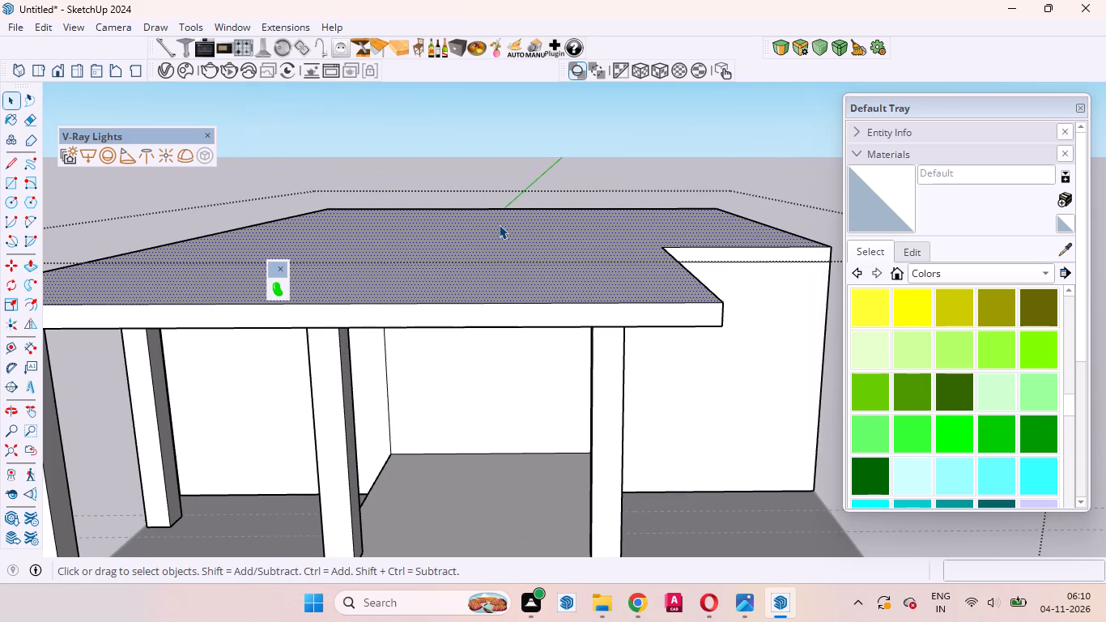
middle_click_drag(537, 258, 223, 344)
scroll(537, 260, "up", 1)
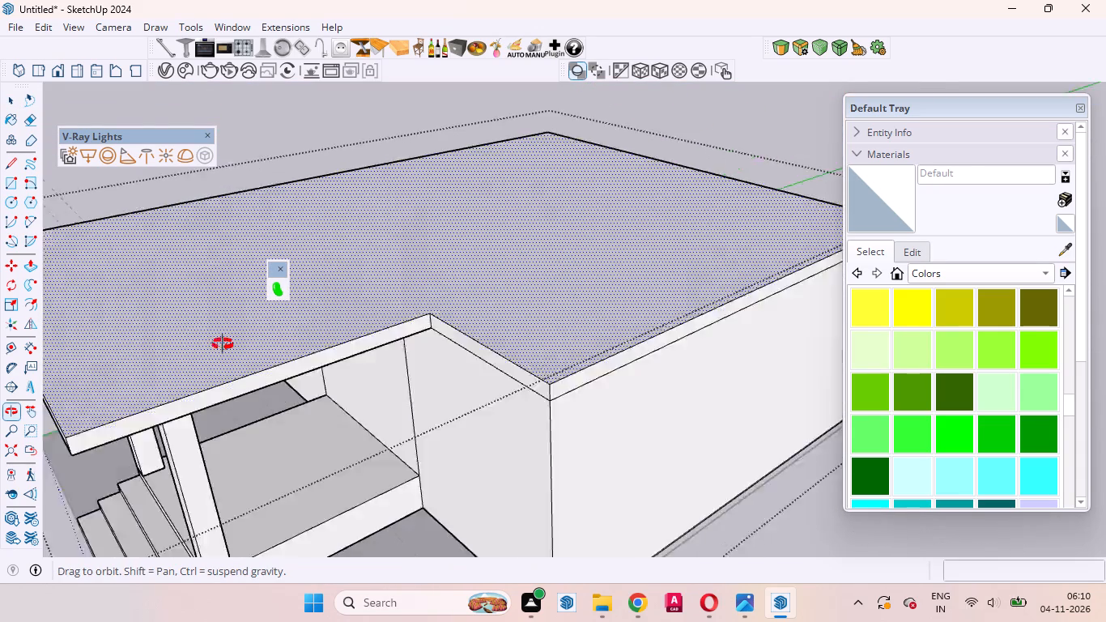
middle_click_drag(223, 344, 184, 361)
scroll(620, 332, "down", 9)
key("l")
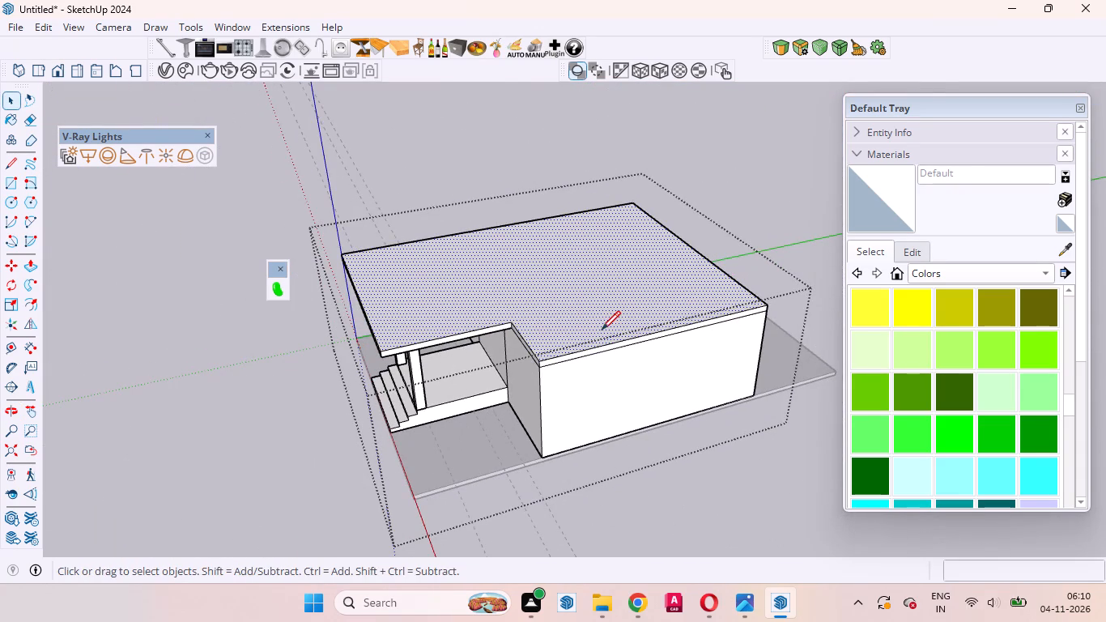
left_click(509, 319)
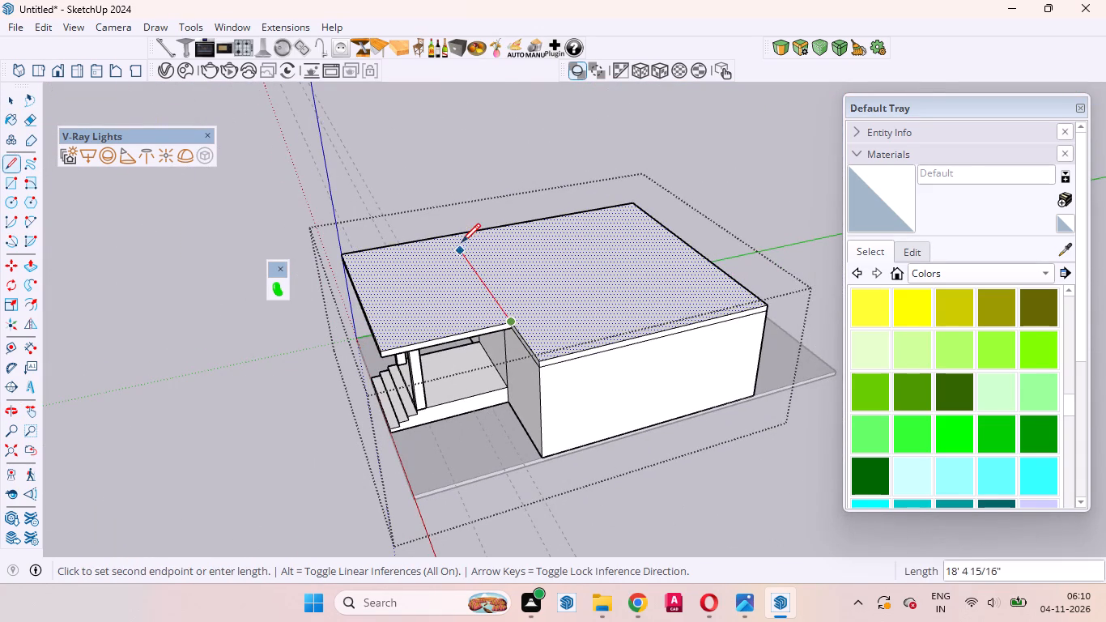
left_click(453, 233)
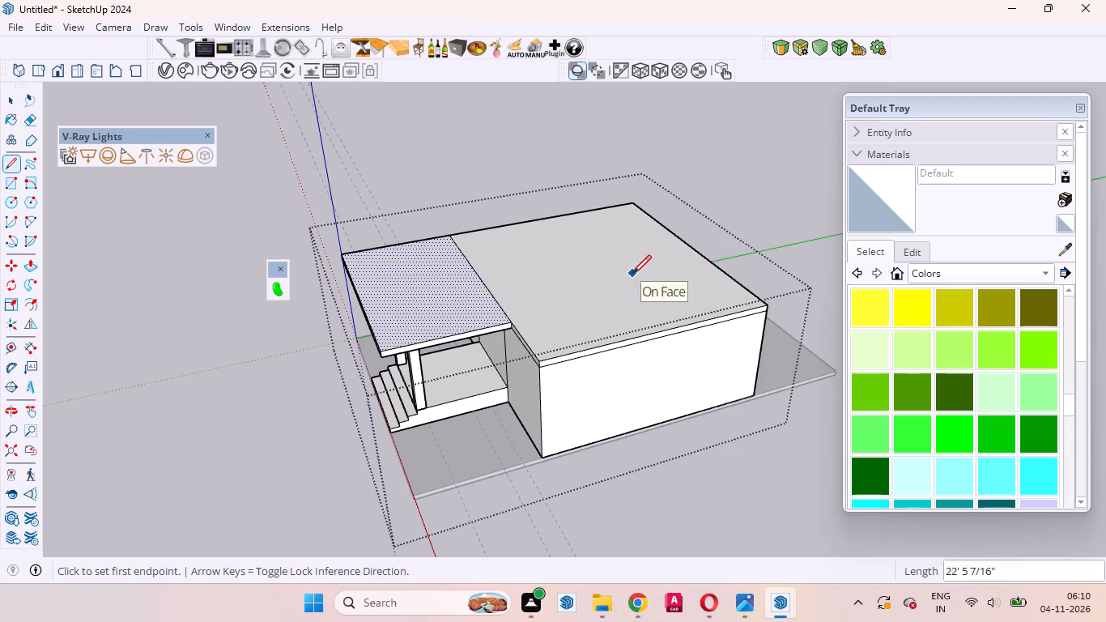
Push/Pull the roof face over the main block up 10' to form the upper storey.
key("space")
left_click(619, 275)
left_click(619, 275)
key("p")
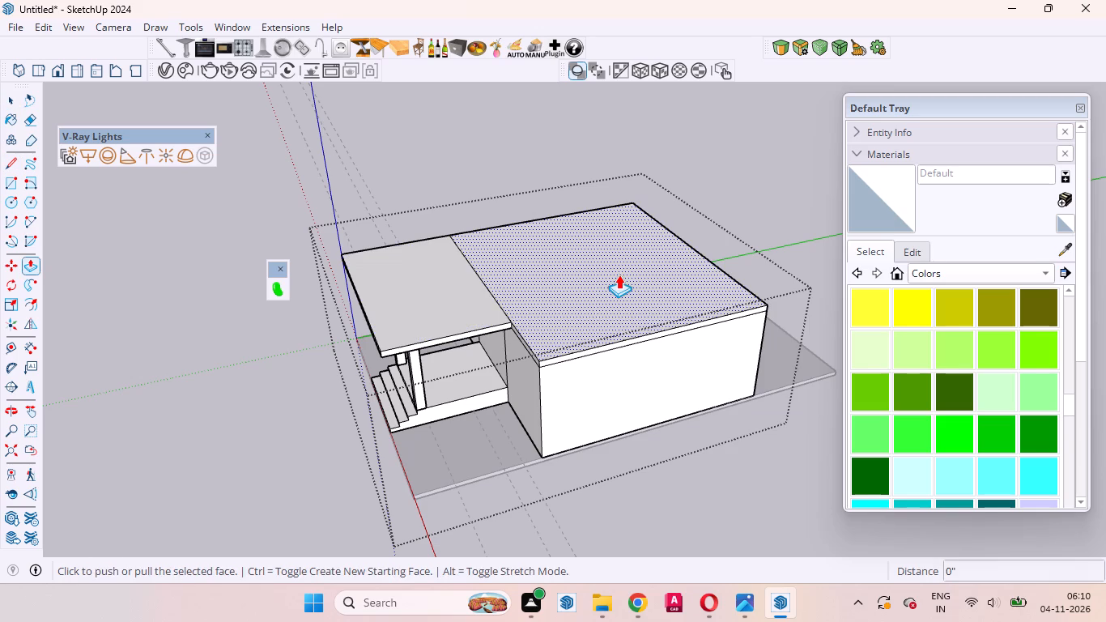
left_click(619, 275)
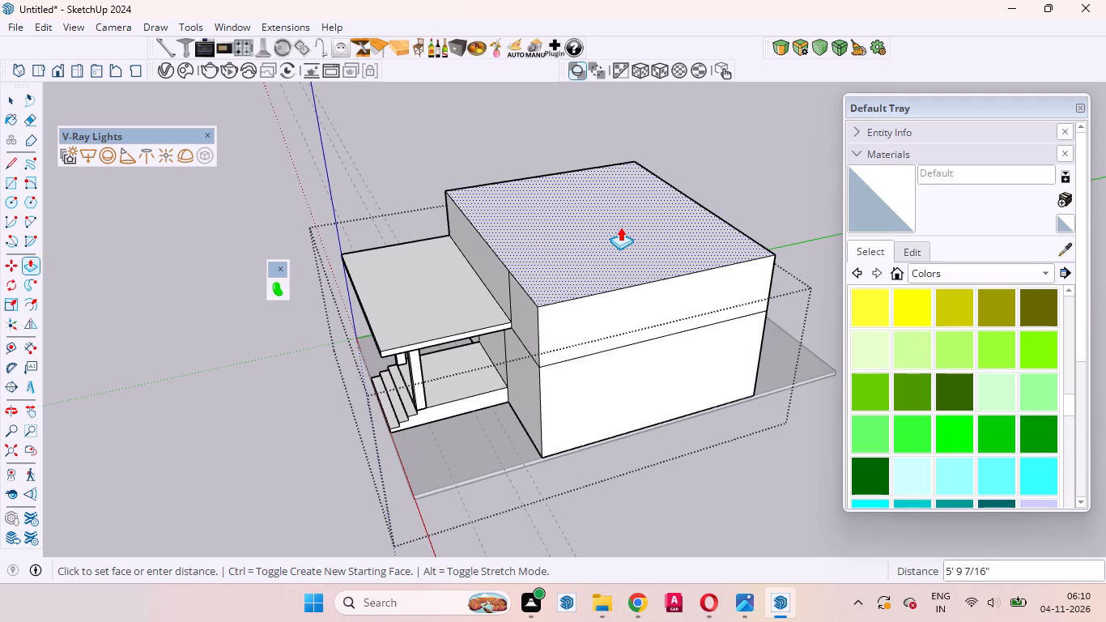
key("1")
key("semicolon")
key("BackSpace")
key("0")
key("apostrophe")
key("Return")
scroll(632, 198, "left", 1)
key("space")
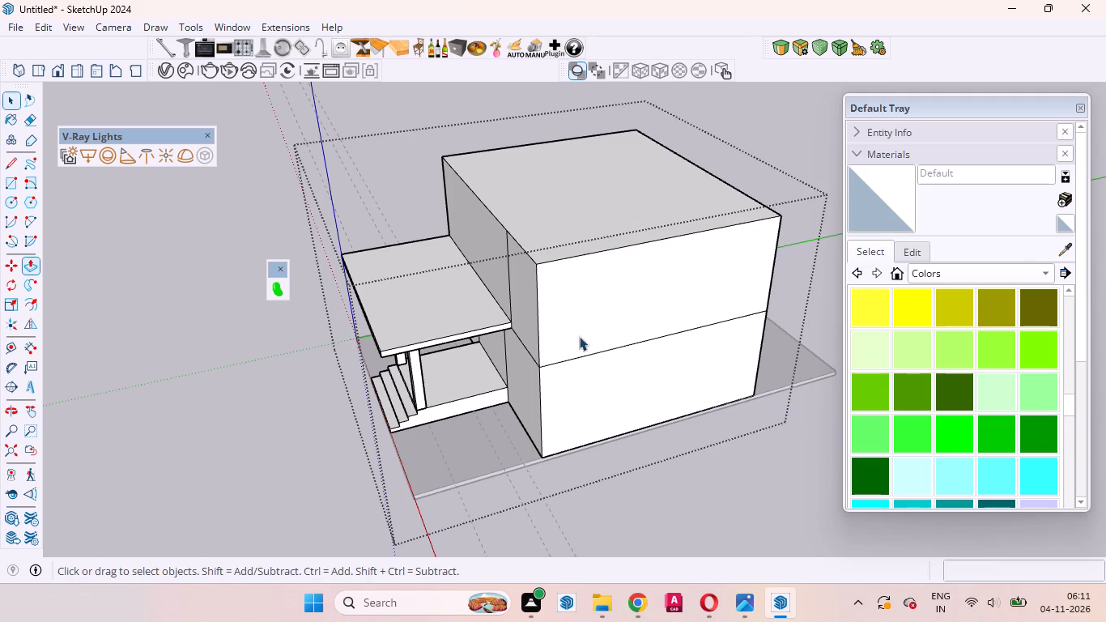
Examine the upper storey, roof overhang, columns and entrance from the front, both low down and from above.
scroll(635, 424, "down", 5)
scroll(585, 424, "up", 1)
middle_click_drag(585, 424, 908, 348)
scroll(622, 402, "up", 3)
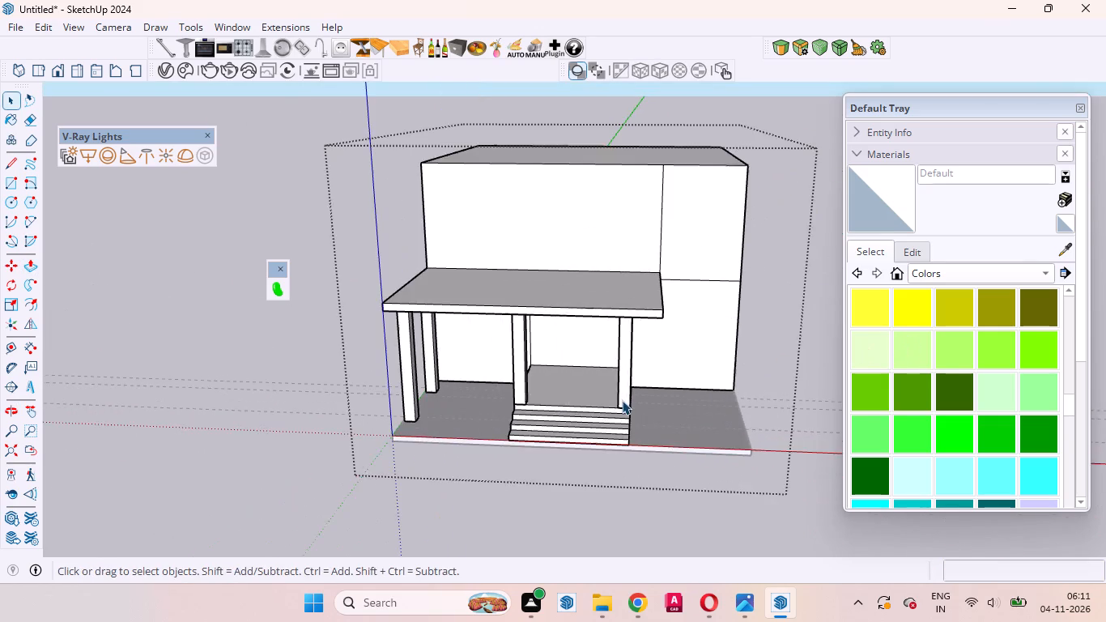
scroll(622, 400, "up", 3)
middle_click_drag(622, 399, 632, 316)
middle_click(632, 316)
scroll(643, 134, "up", 4)
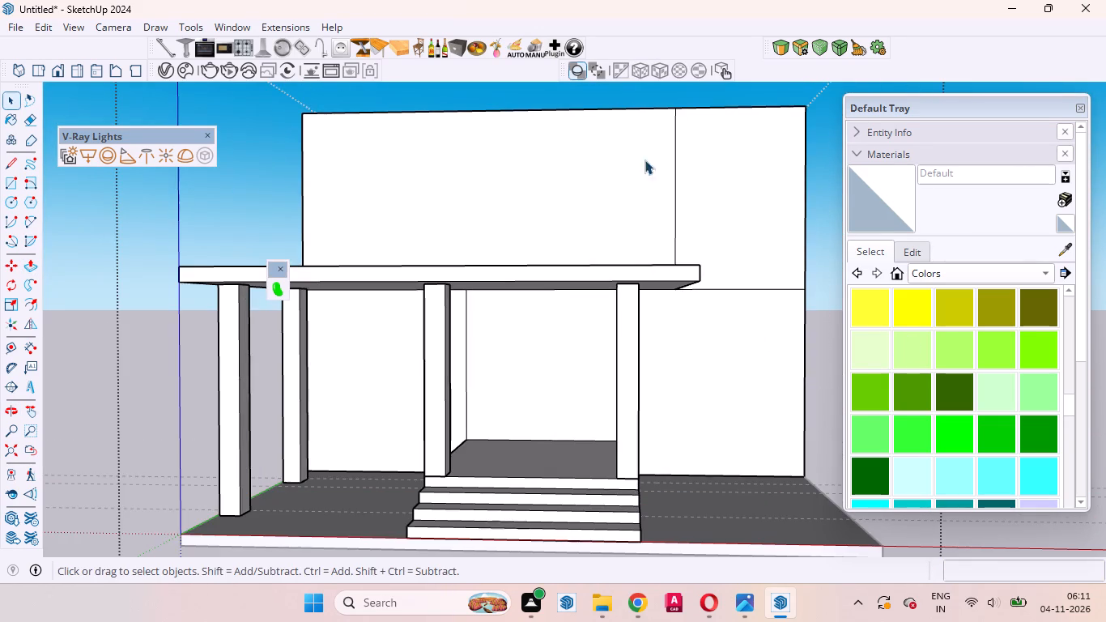
scroll(646, 182, "down", 4)
scroll(588, 306, "down", 4)
scroll(572, 282, "up", 3)
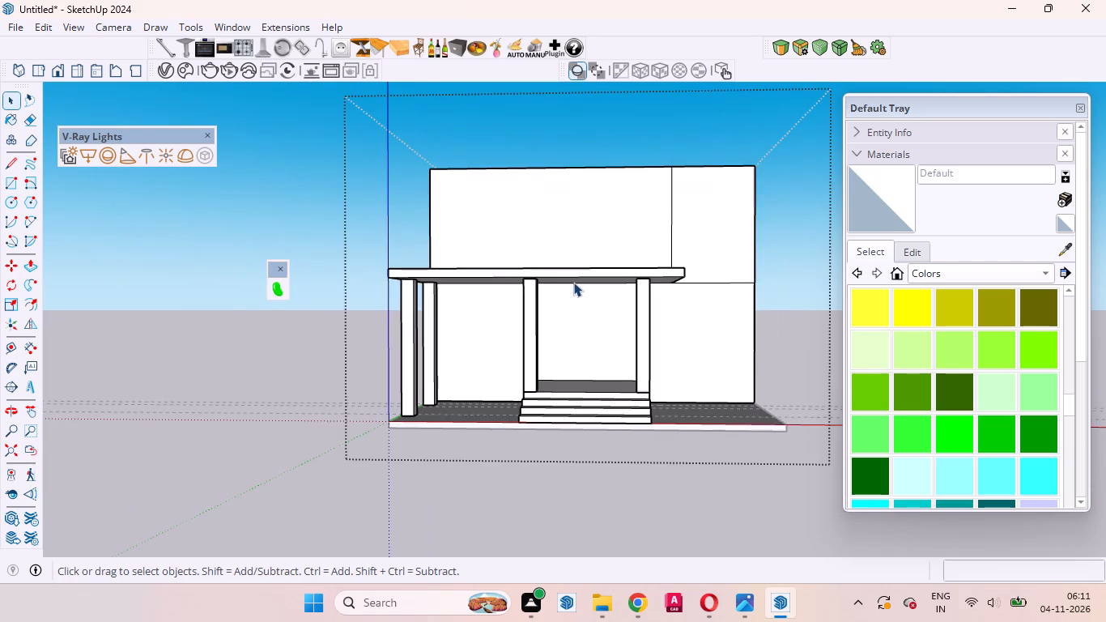
scroll(574, 285, "up", 1)
middle_click_drag(575, 288, 660, 287)
middle_click_drag(642, 216, 468, 256)
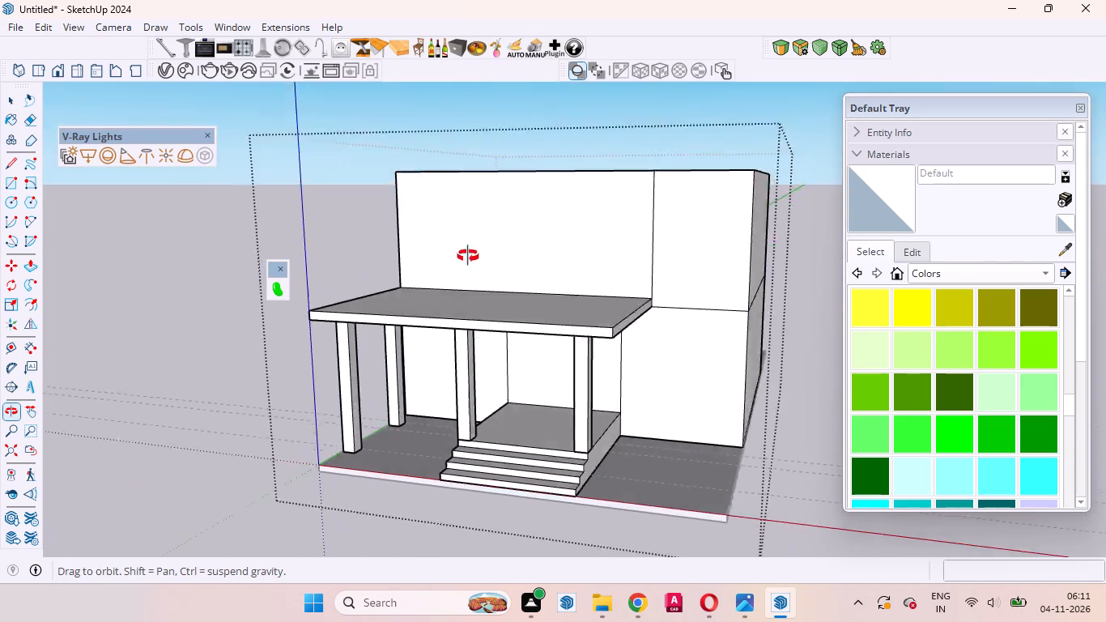
middle_click_drag(468, 256, 589, 200)
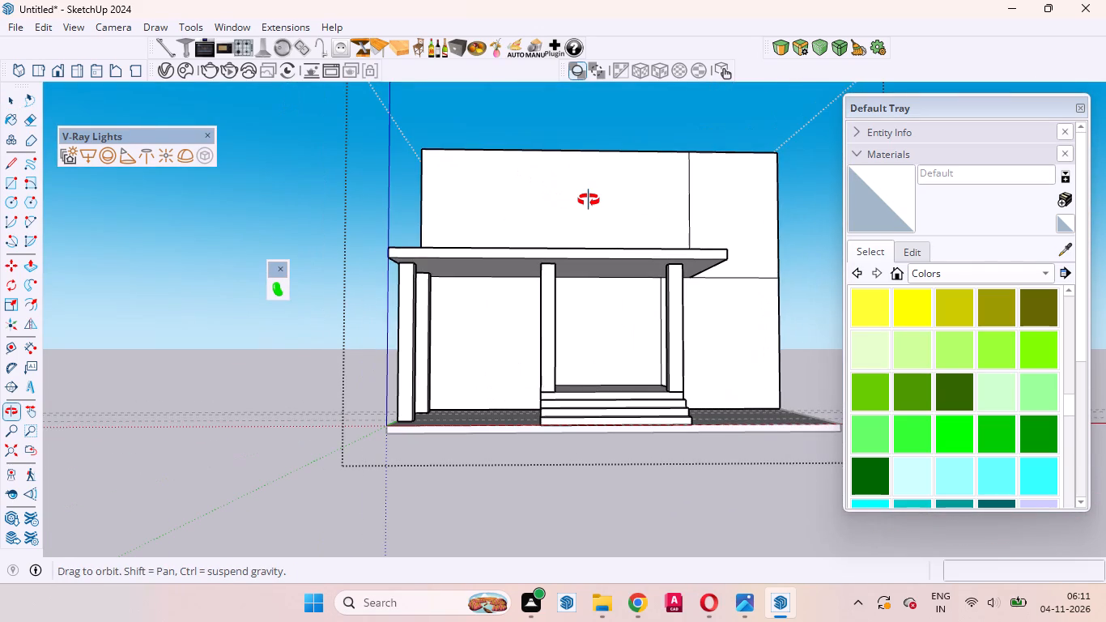
middle_click_drag(589, 200, 560, 219)
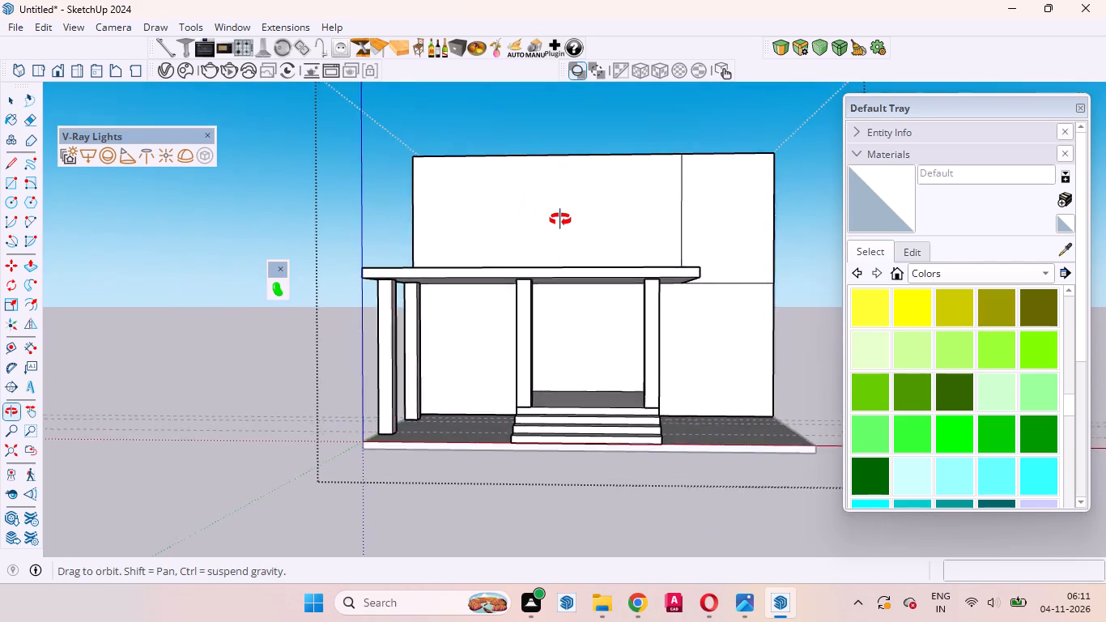
middle_click_drag(560, 219, 553, 225)
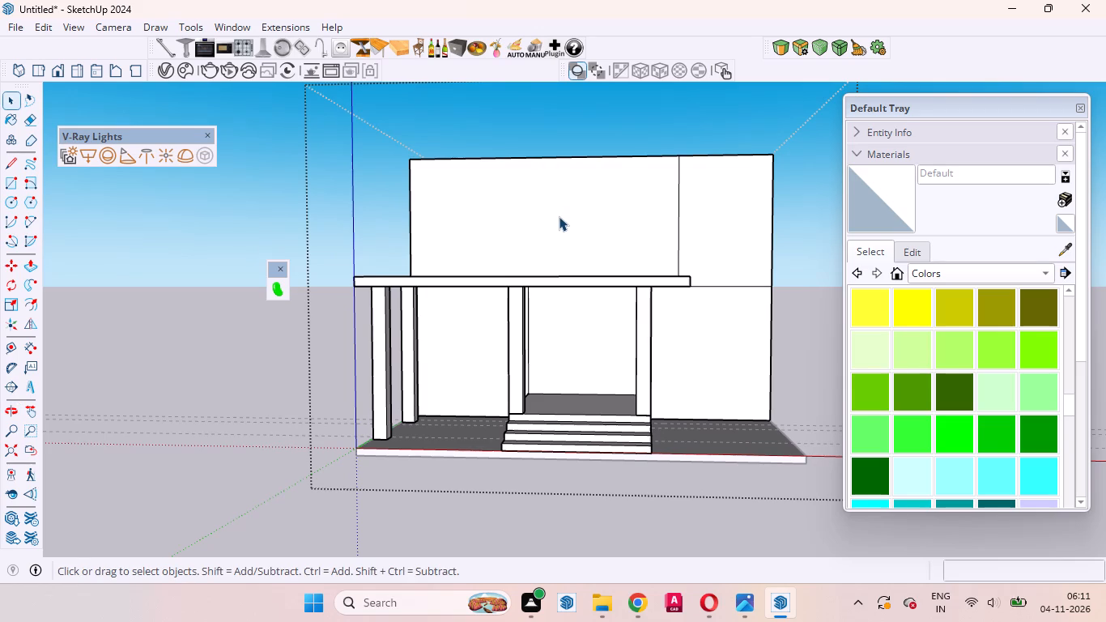
scroll(559, 216, "down", 4)
scroll(652, 256, "up", 4)
scroll(660, 256, "down", 1)
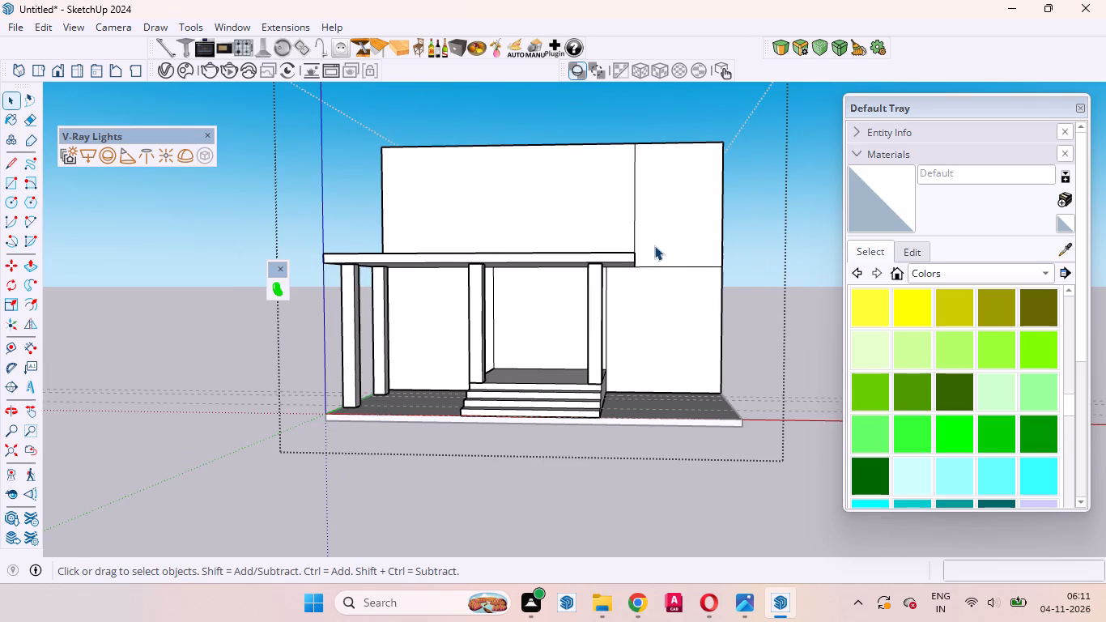
scroll(551, 211, "up", 1)
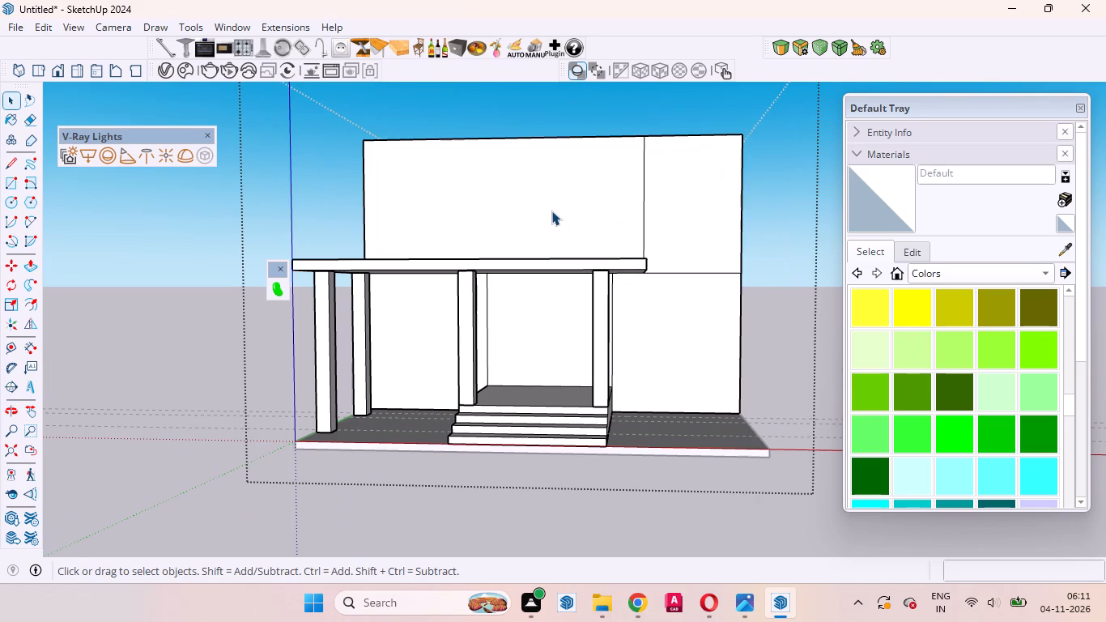
scroll(551, 211, "down", 1)
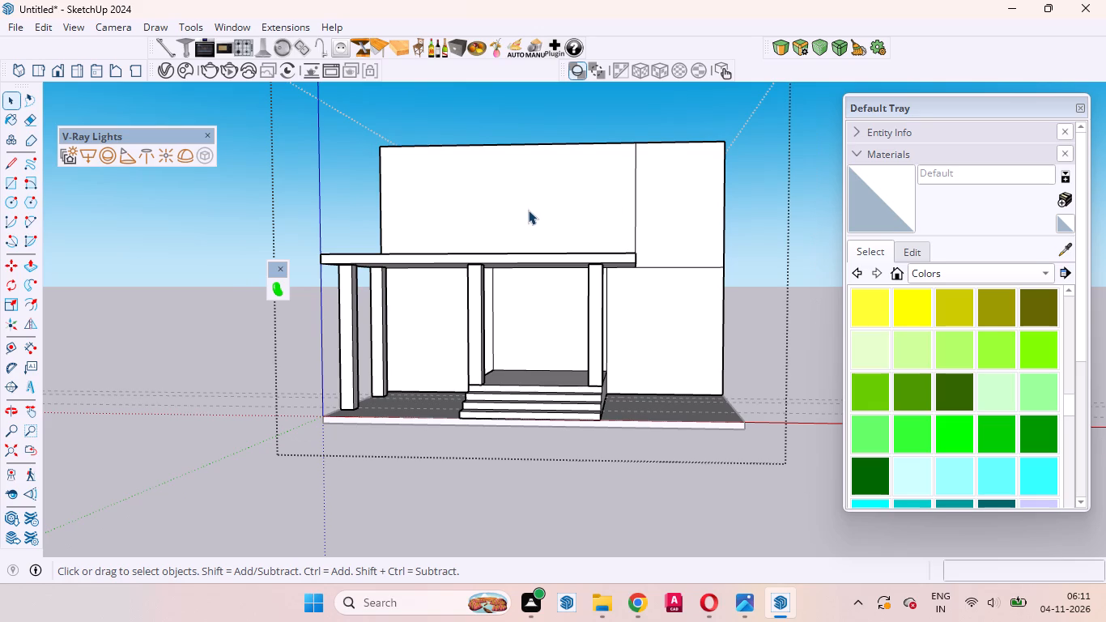
middle_click_drag(527, 213, 593, 267)
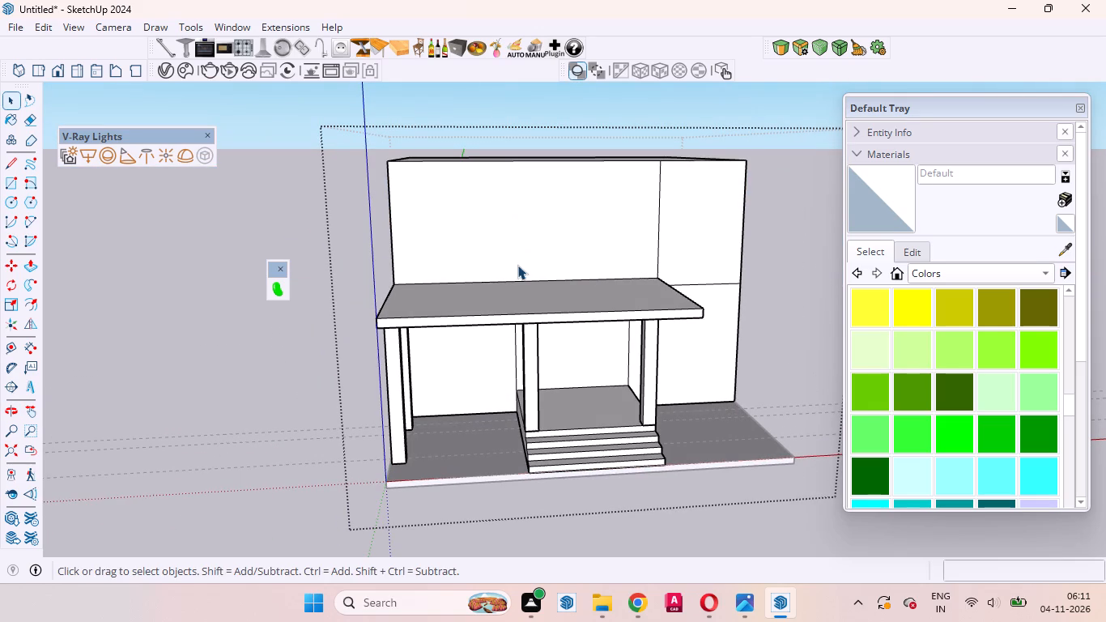
Draw a rectangle about 17' 10" wide and 8' 4" high on the upper storey's front wall, starting on its left edge.
scroll(514, 265, "up", 4)
left_click(512, 245)
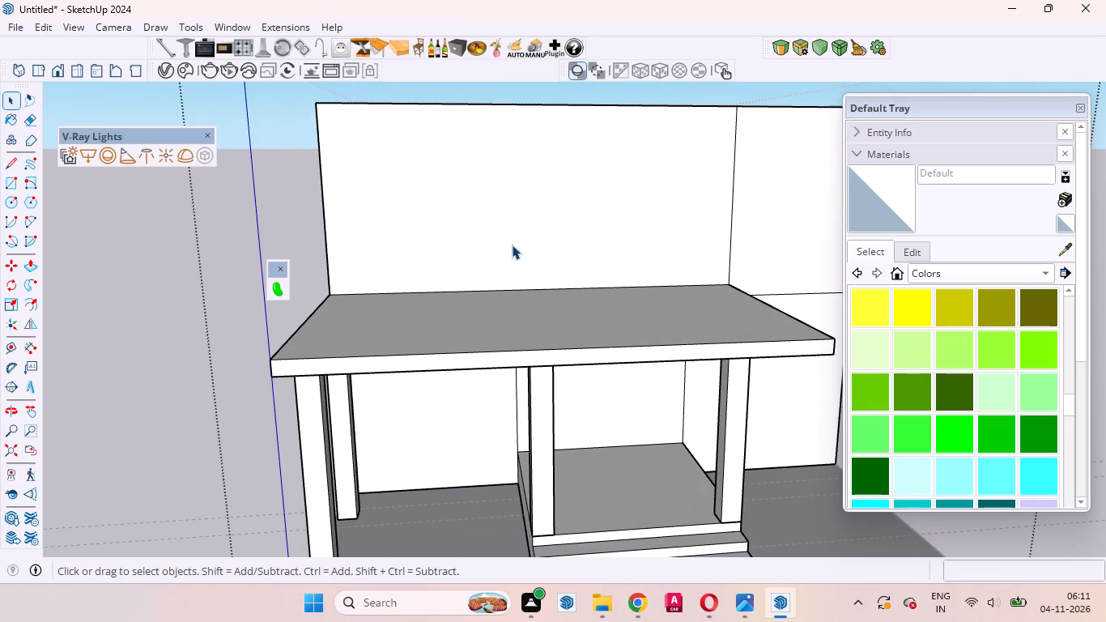
scroll(510, 224, "down", 3)
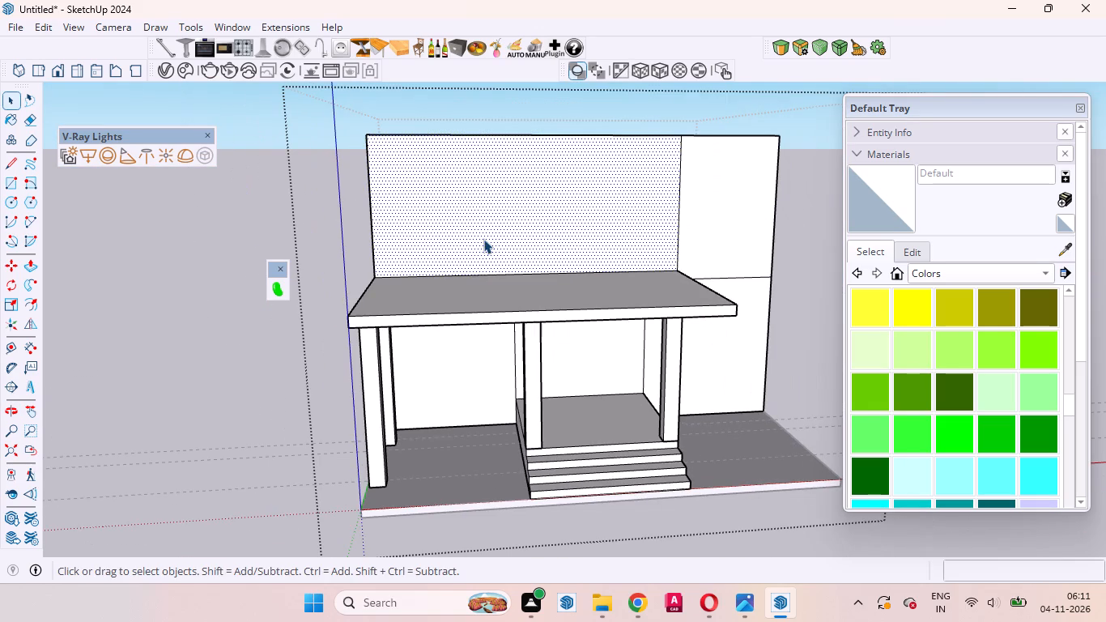
key("r")
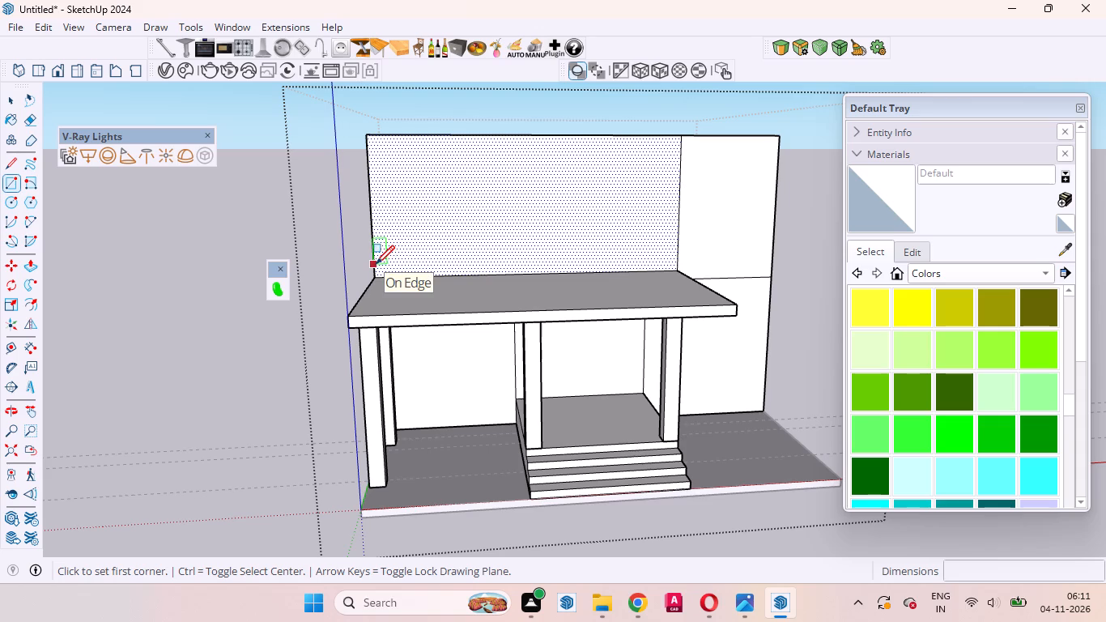
left_click(376, 264)
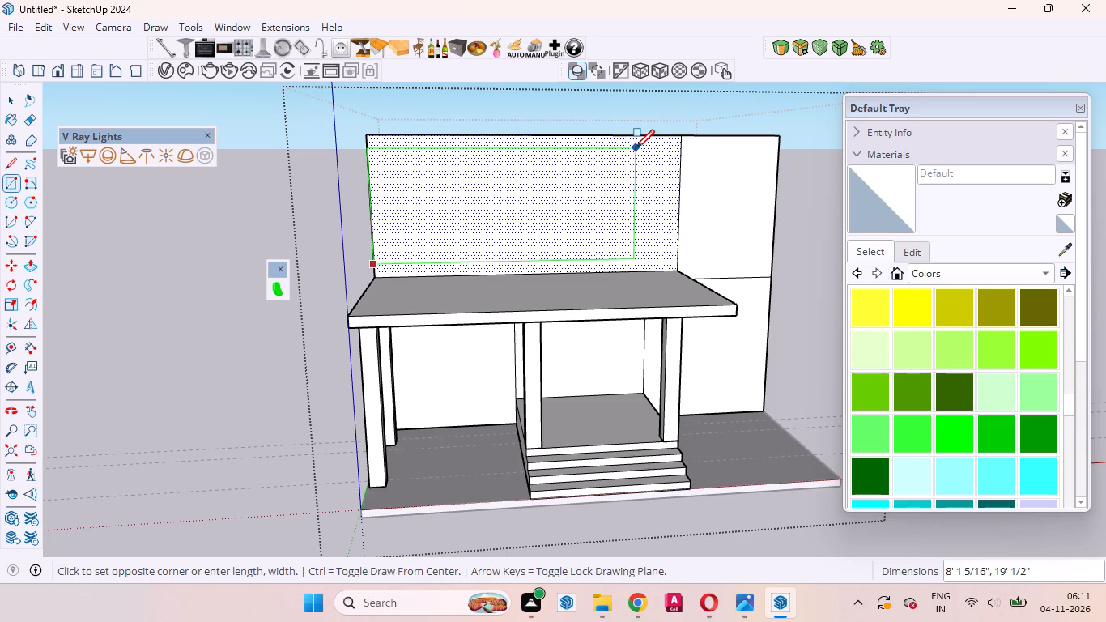
middle_click_drag(633, 148, 608, 112)
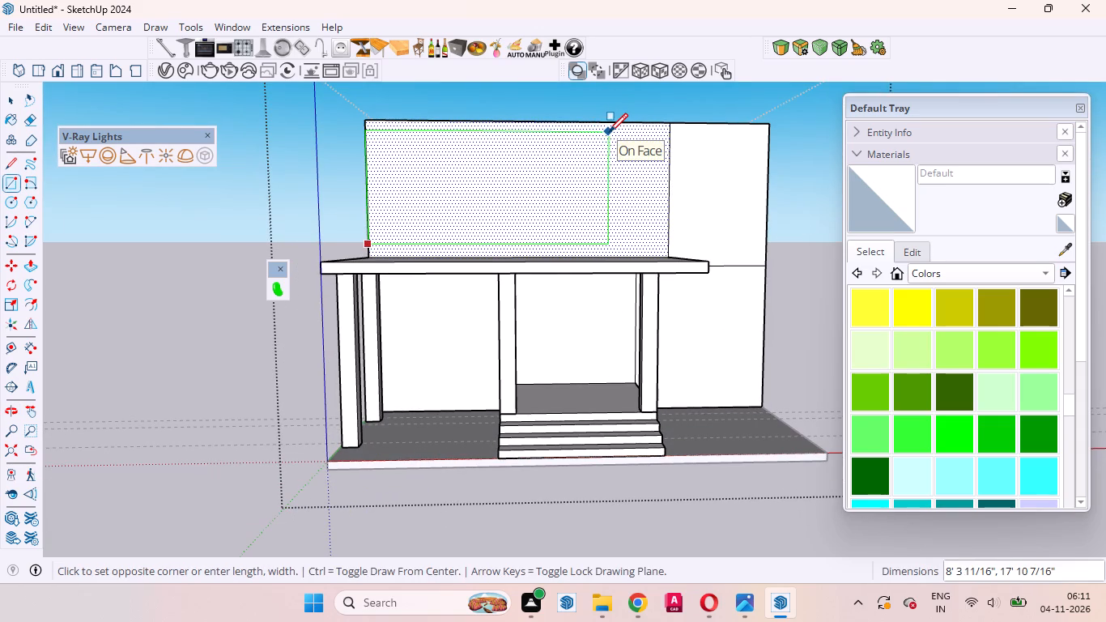
left_click(609, 132)
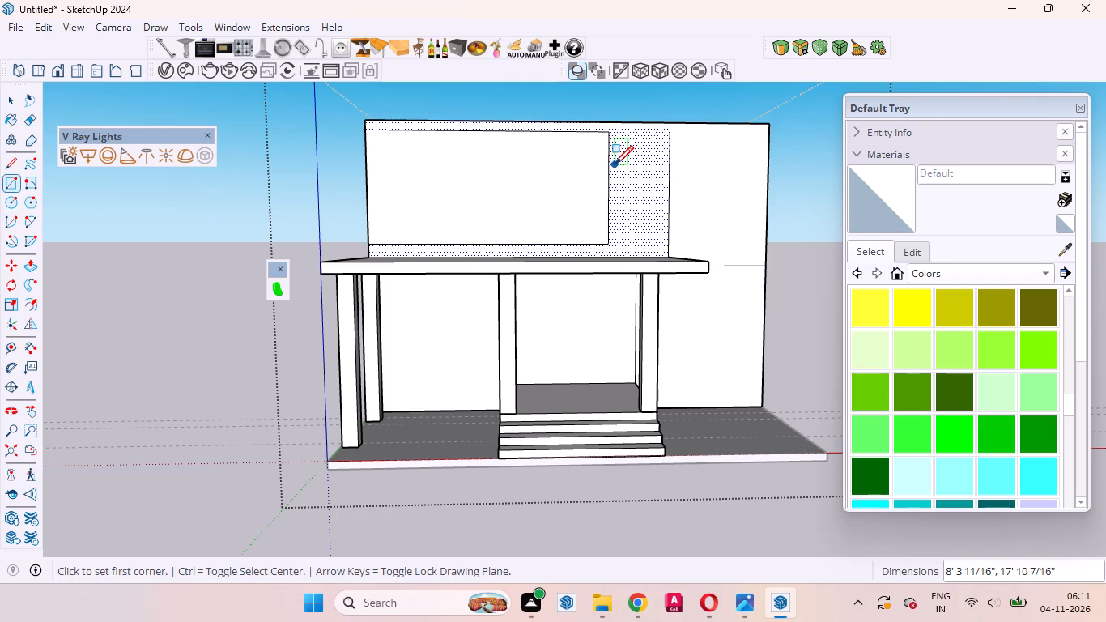
key("space")
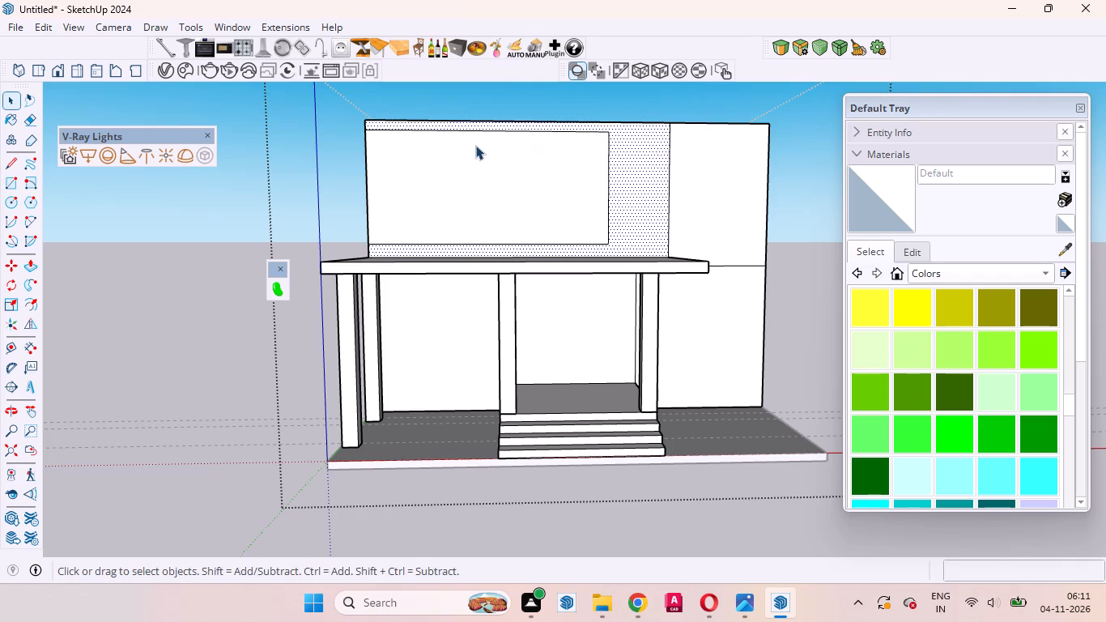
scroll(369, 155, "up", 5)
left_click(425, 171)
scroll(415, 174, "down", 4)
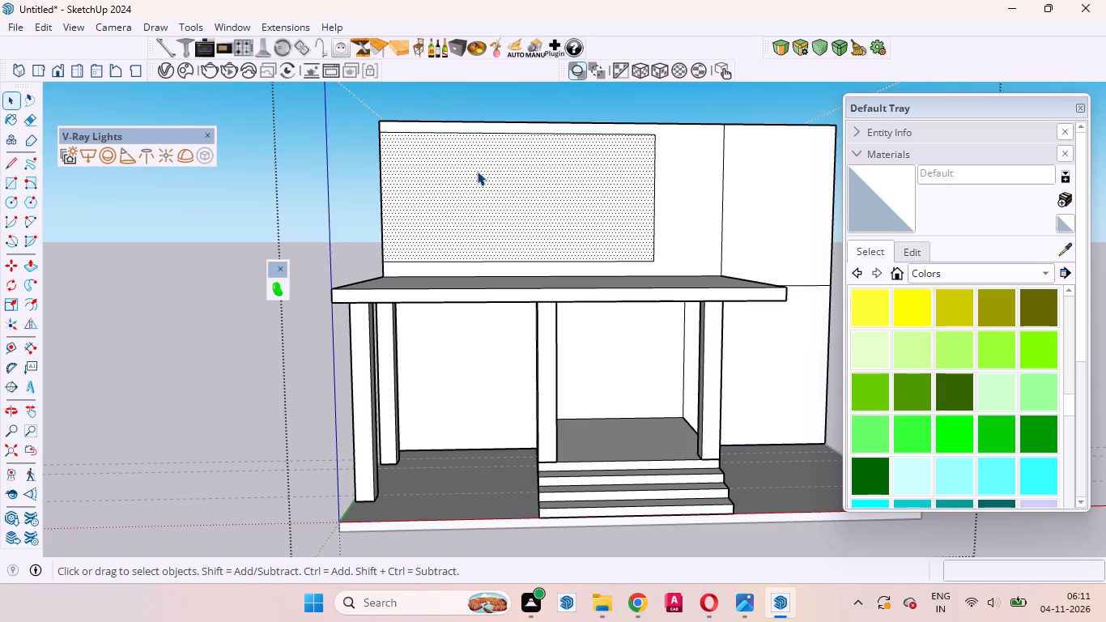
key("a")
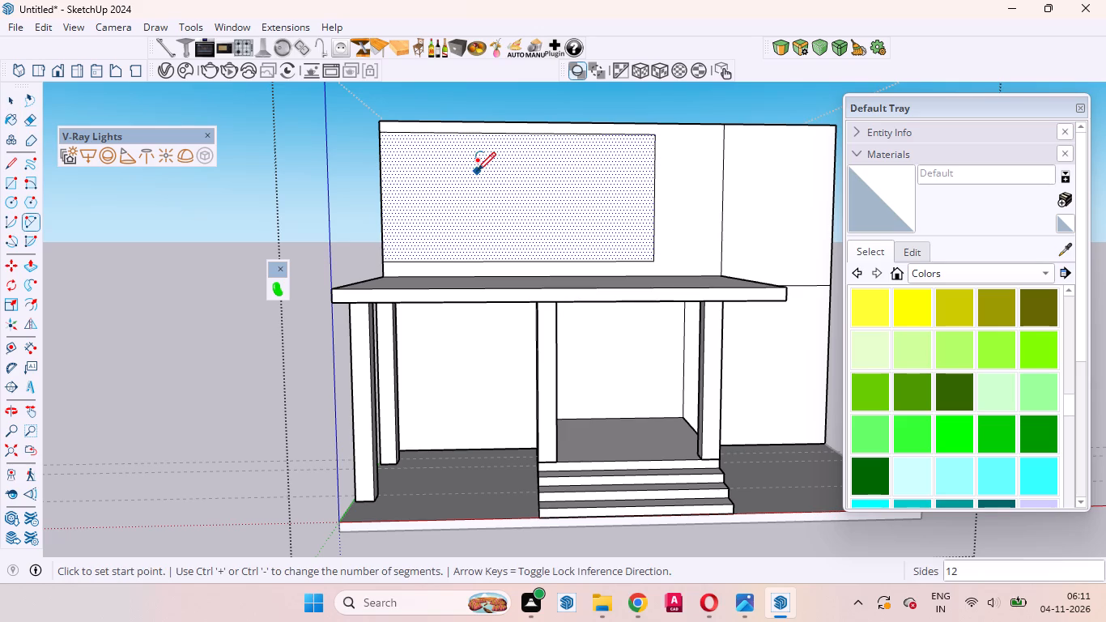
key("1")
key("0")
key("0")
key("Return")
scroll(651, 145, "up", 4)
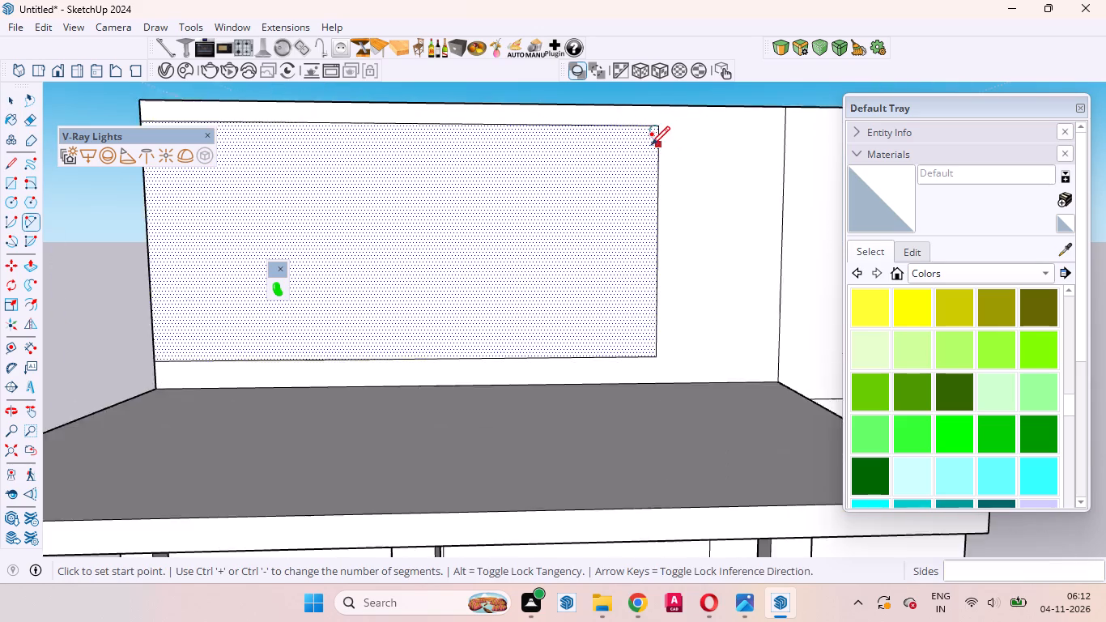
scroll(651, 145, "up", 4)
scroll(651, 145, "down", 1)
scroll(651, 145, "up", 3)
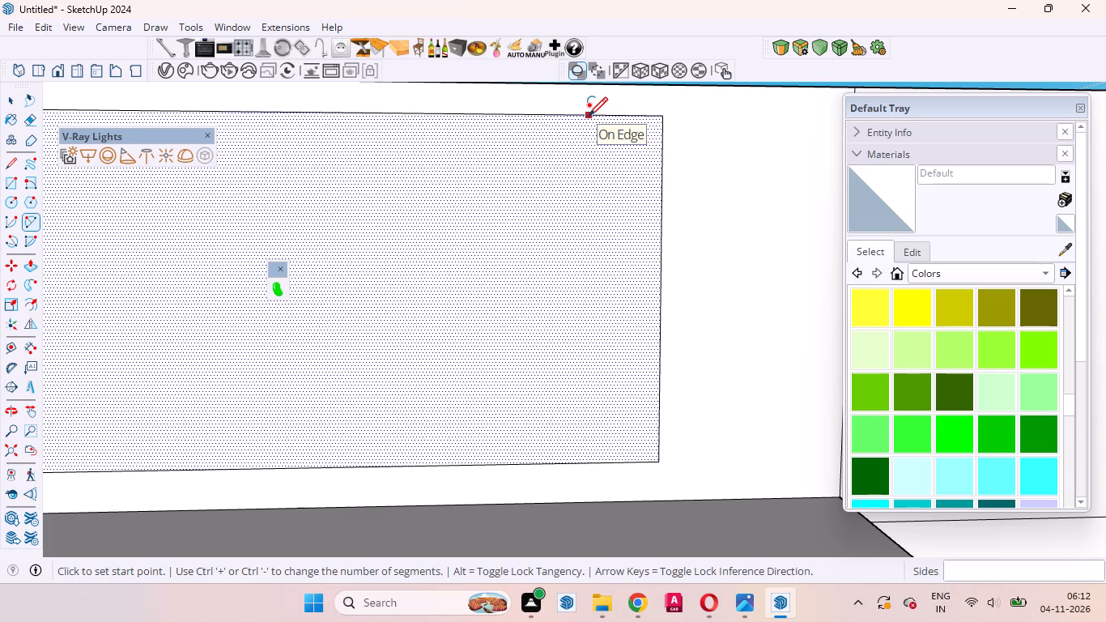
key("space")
Offset the outline of the rectangle on the upper storey's front wall inward by 7".
left_click(596, 171)
scroll(664, 152, "down", 1)
scroll(665, 153, "up", 1)
scroll(665, 153, "down", 8)
middle_click_drag(609, 211, 558, 310)
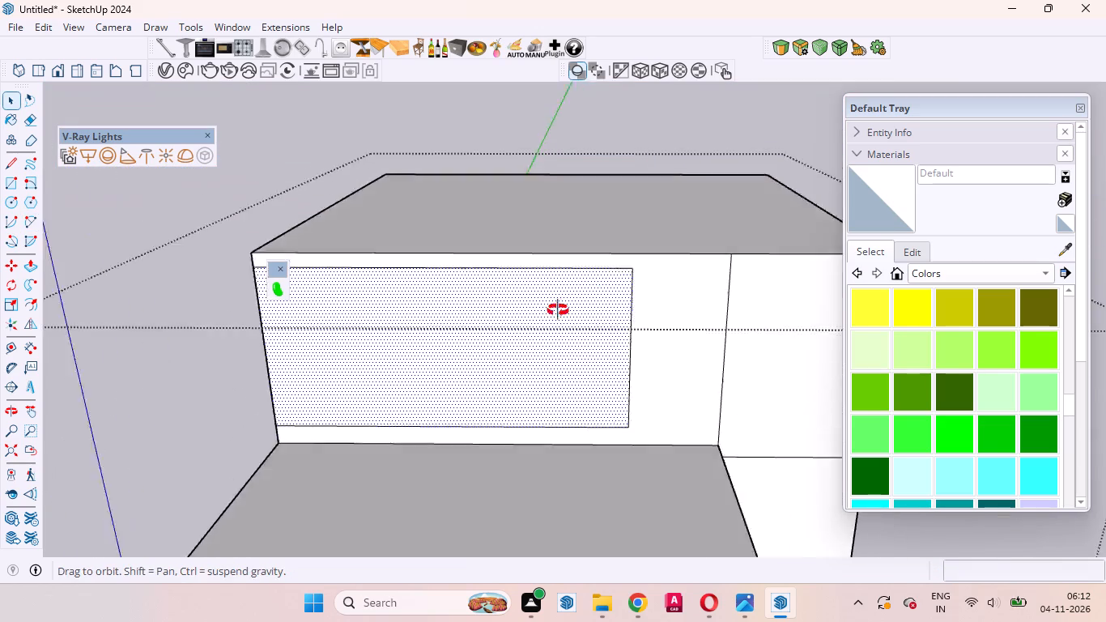
middle_click_drag(558, 310, 540, 316)
scroll(535, 248, "down", 4)
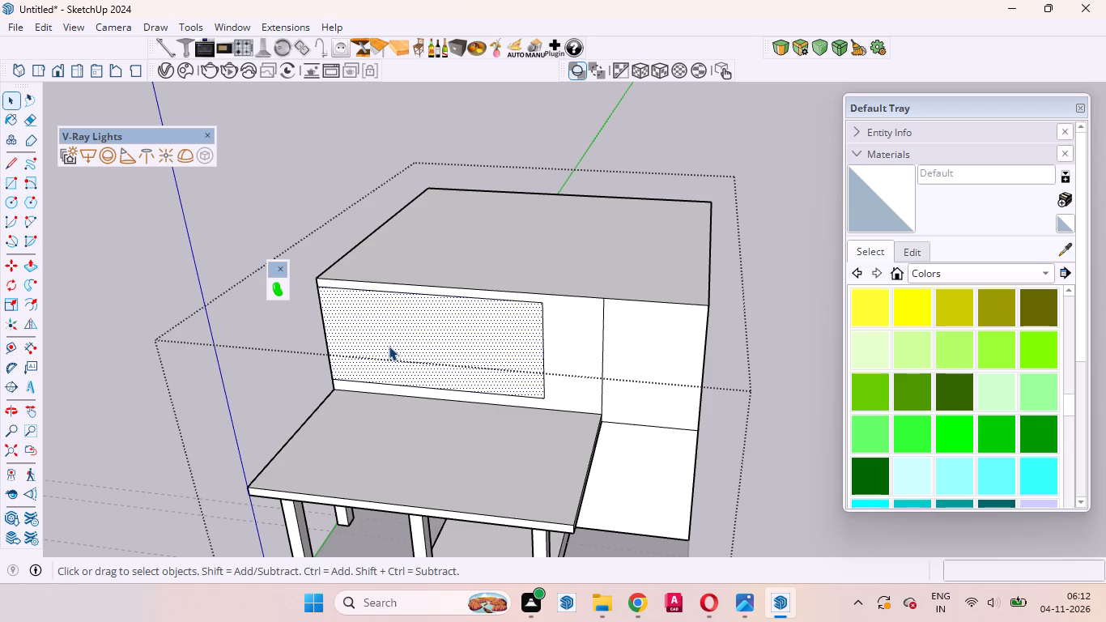
key("f")
middle_click_drag(385, 344, 415, 322)
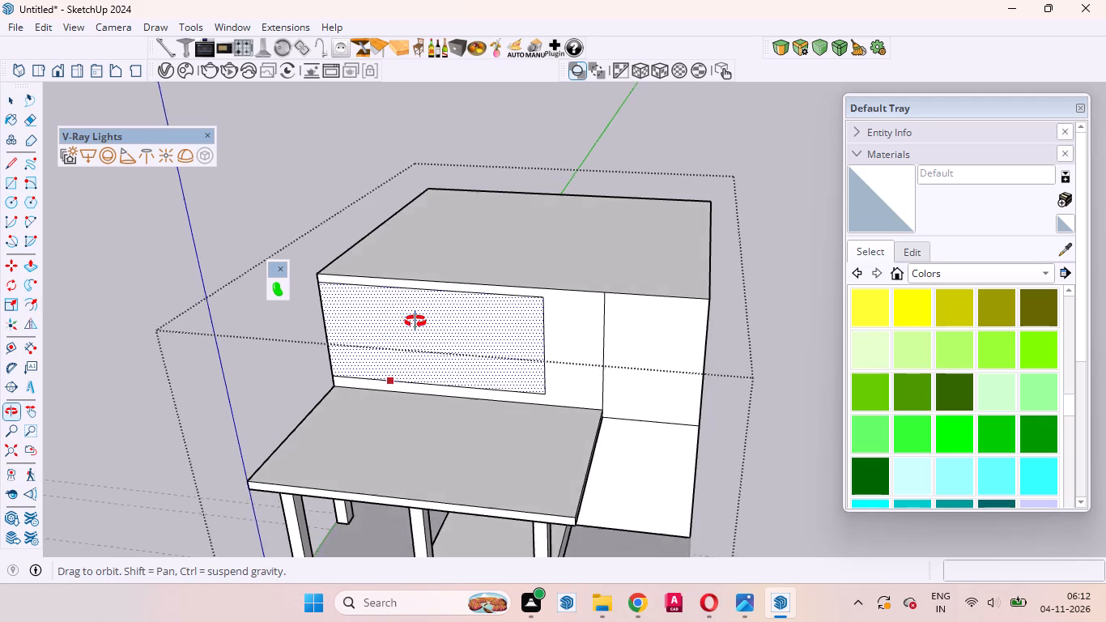
middle_click_drag(415, 322, 469, 294)
left_click_drag(470, 277, 458, 268)
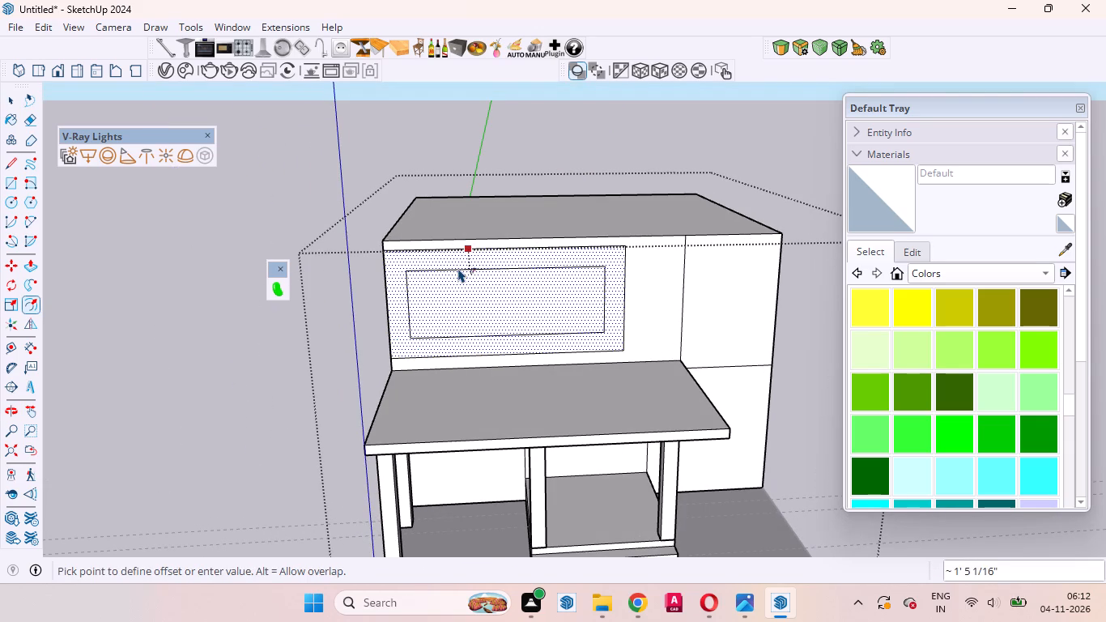
left_click_drag(458, 268, 457, 264)
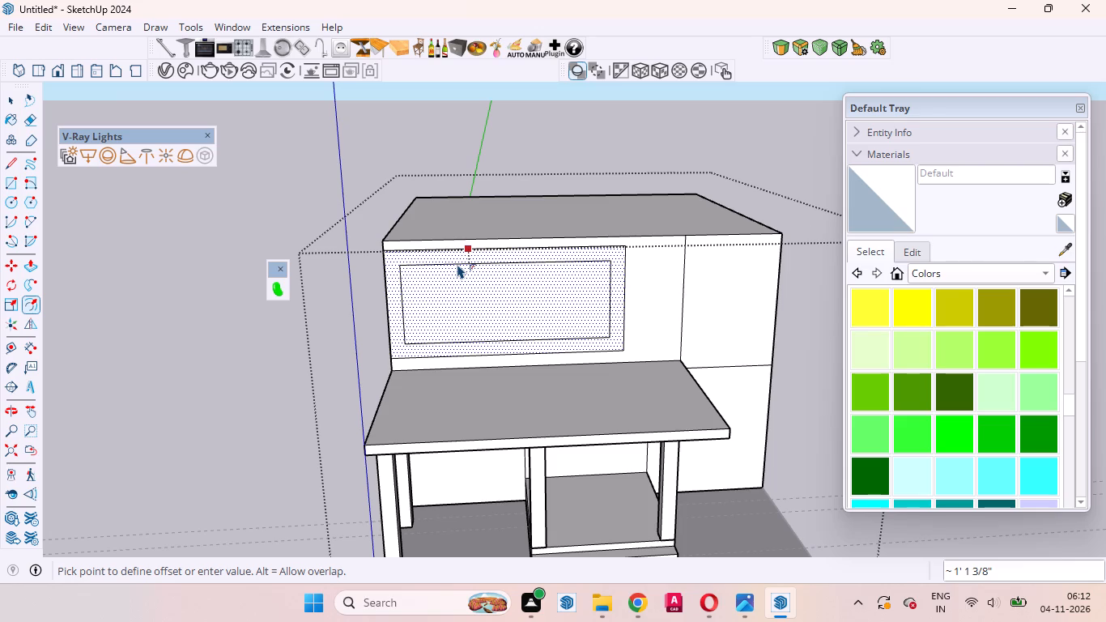
left_click_drag(457, 264, 454, 264)
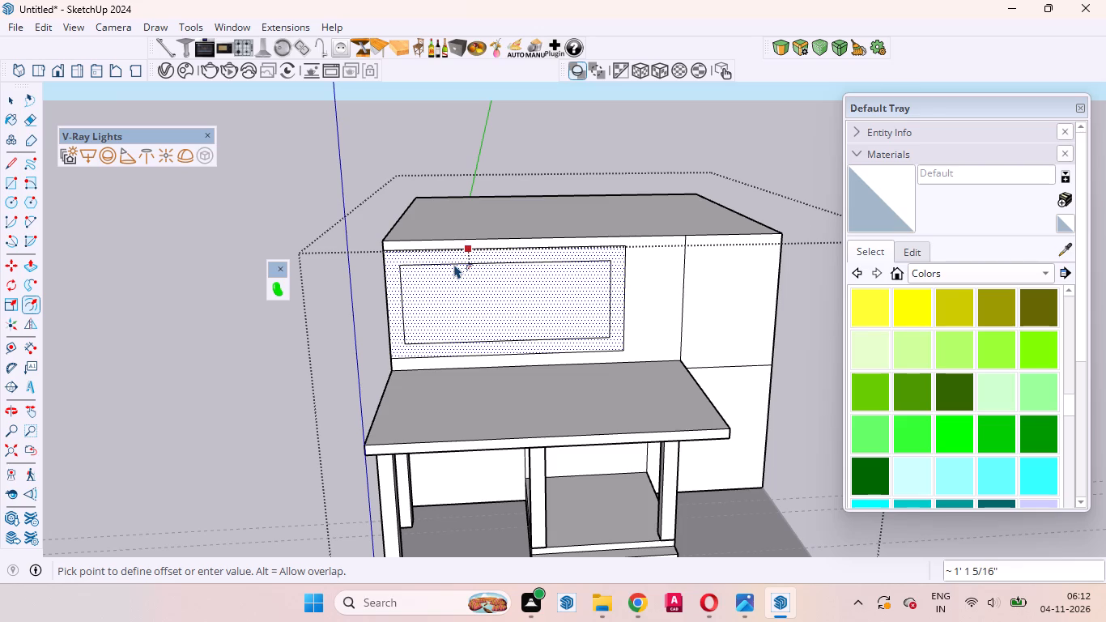
left_click_drag(454, 264, 453, 260)
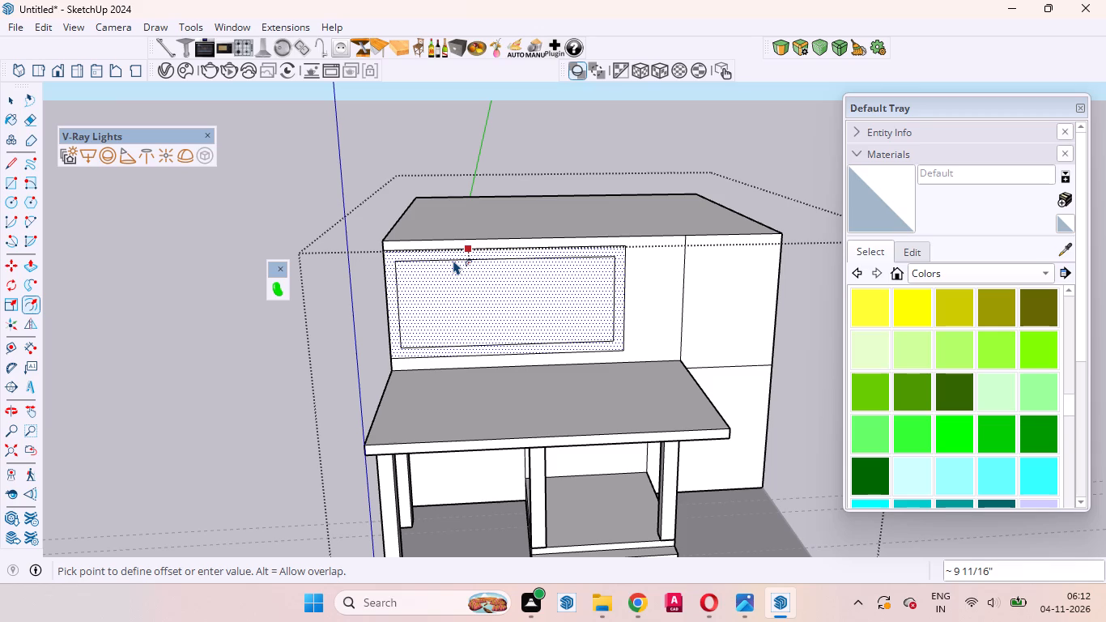
left_click_drag(453, 260, 473, 259)
key("7")
key("Return")
left_click_drag(473, 259, 453, 260)
scroll(522, 309, "up", 5)
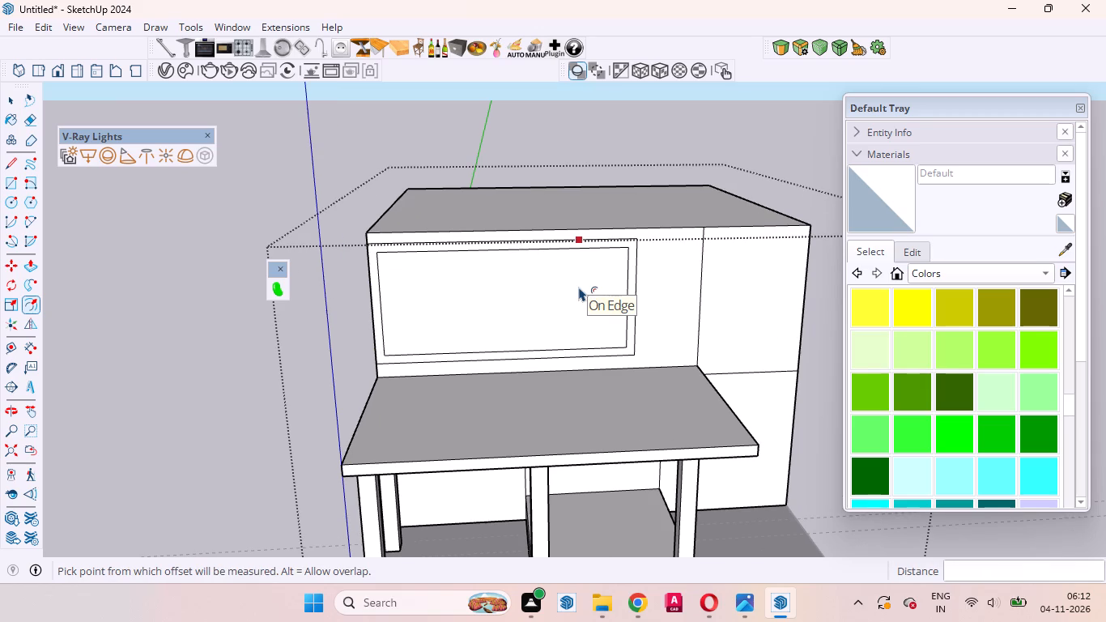
scroll(579, 287, "up", 1)
key("space")
Push/Pull the border face between the two rectangles on the upper front wall outward 1' to form a projecting frame.
left_click(534, 306)
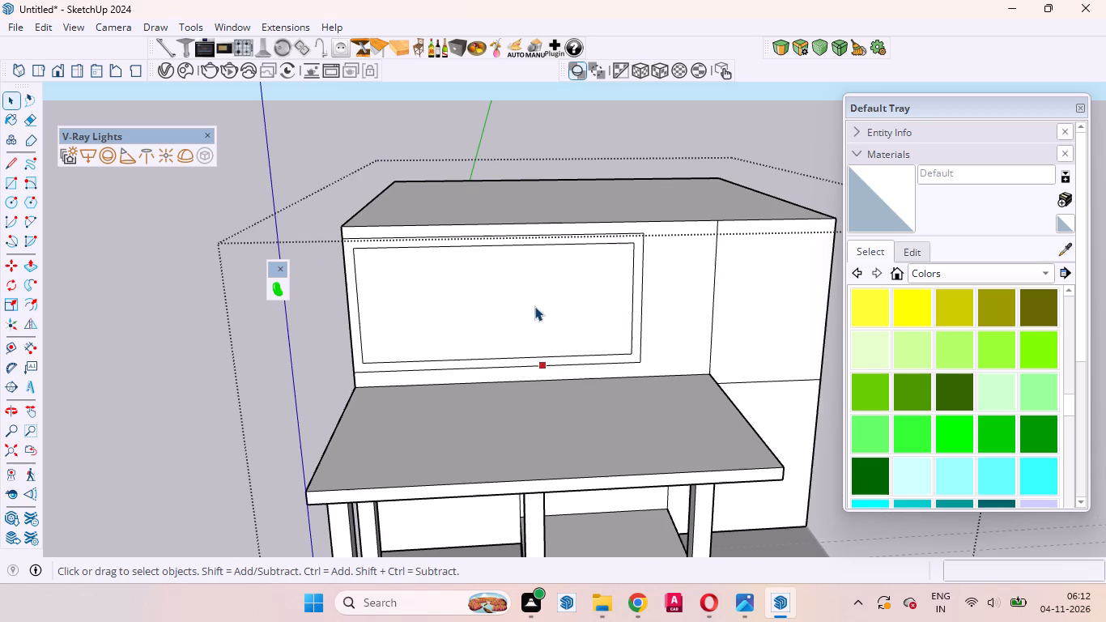
middle_click_drag(576, 293, 337, 253)
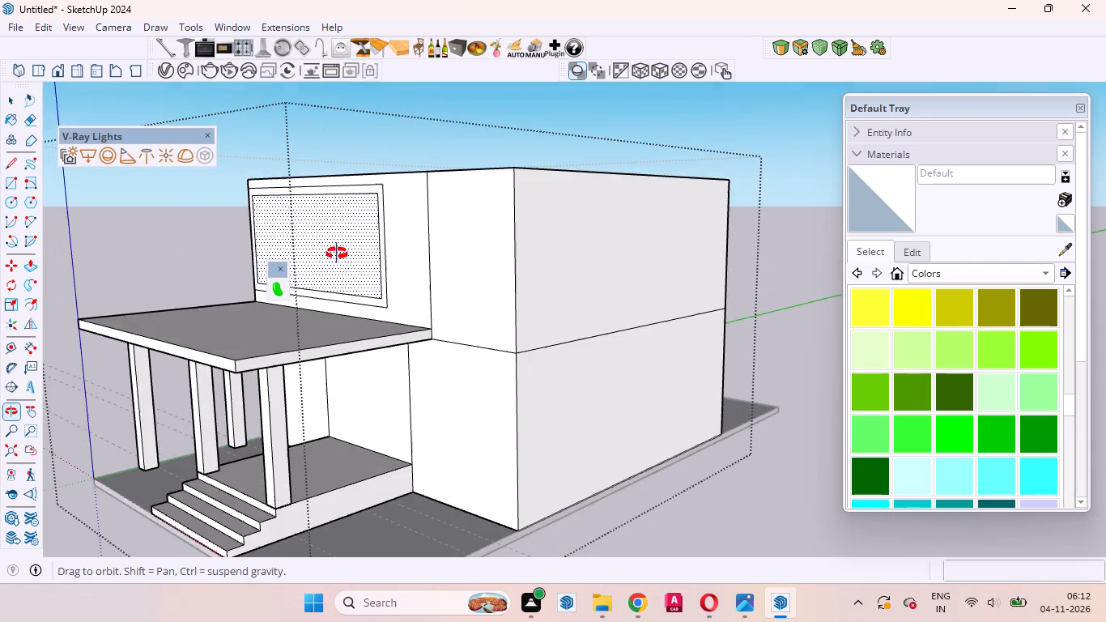
middle_click_drag(337, 253, 372, 281)
scroll(419, 268, "up", 15)
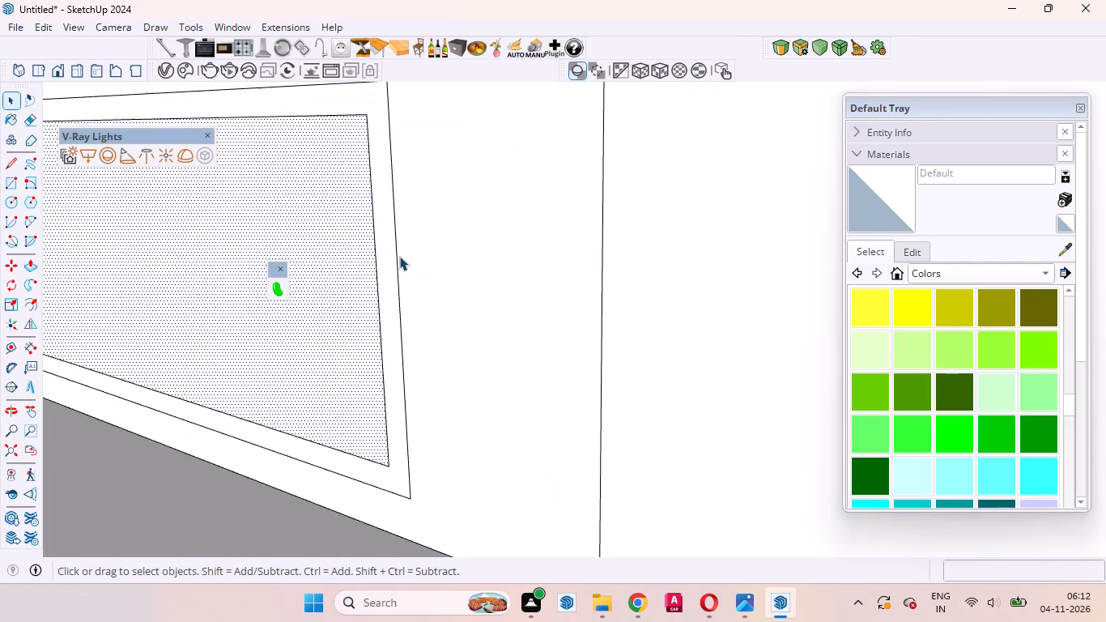
left_click(383, 253)
scroll(514, 283, "down", 11)
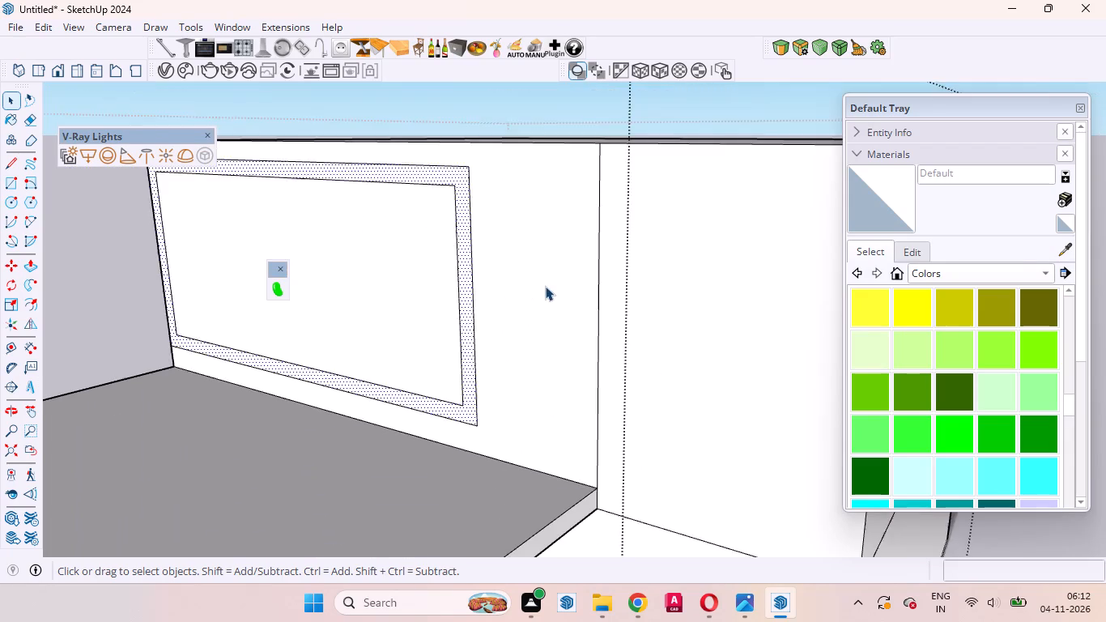
middle_click_drag(528, 288, 474, 322)
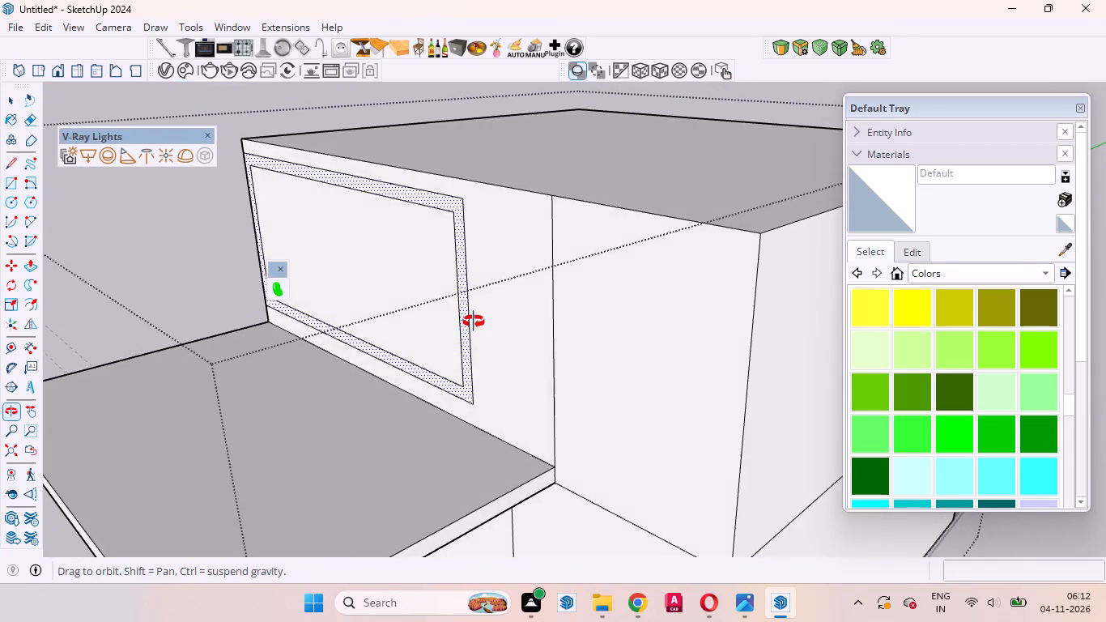
middle_click_drag(474, 322, 435, 328)
scroll(453, 291, "up", 5)
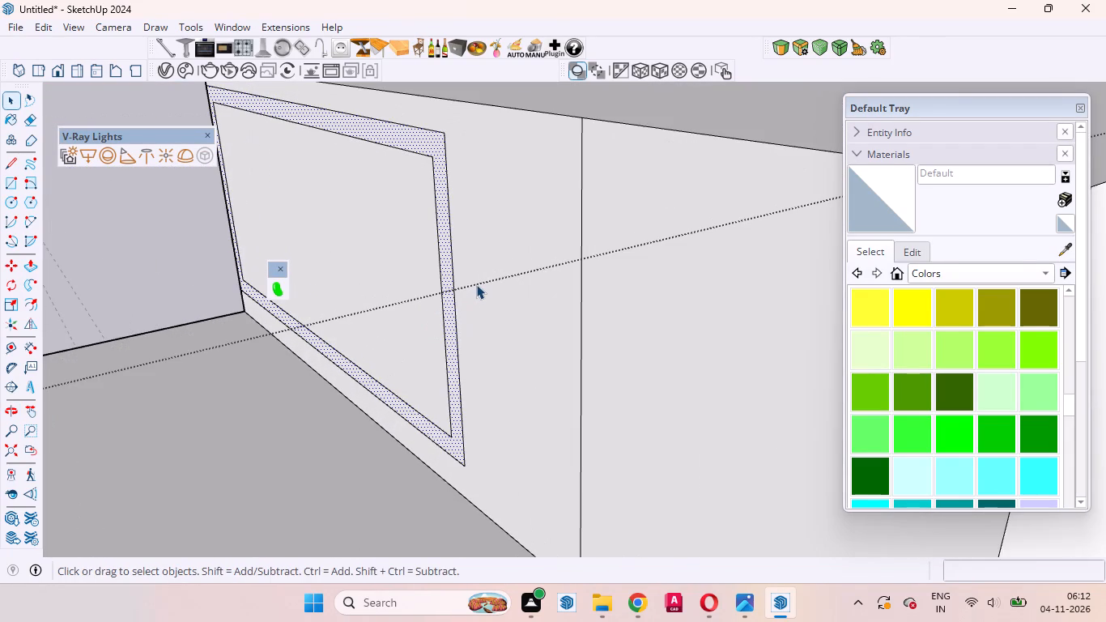
key("p")
scroll(445, 274, "up", 6)
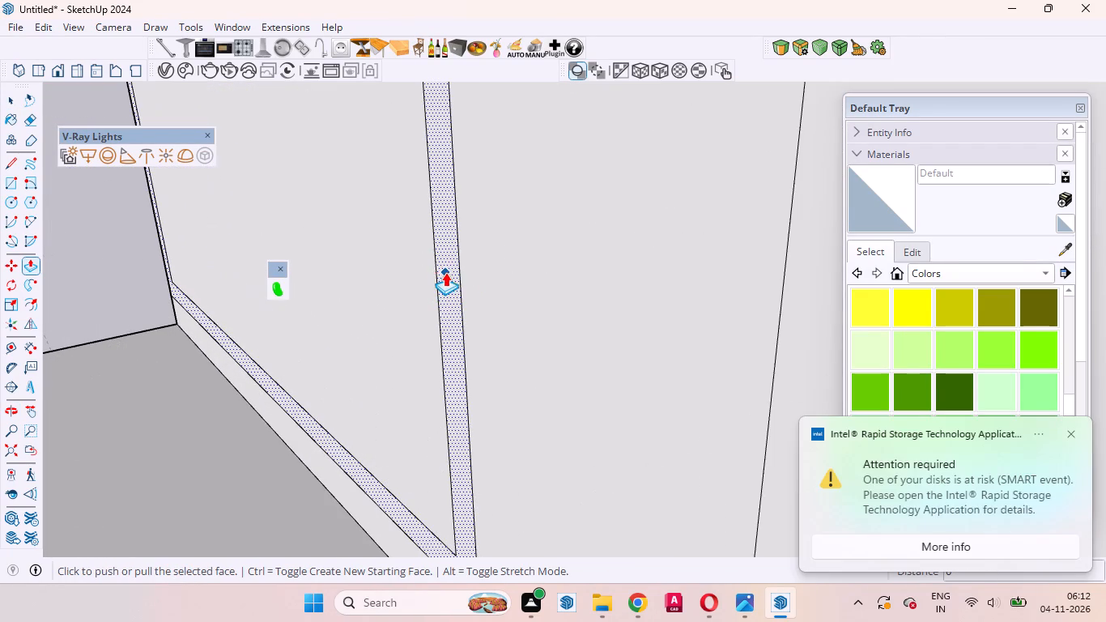
left_click(449, 269)
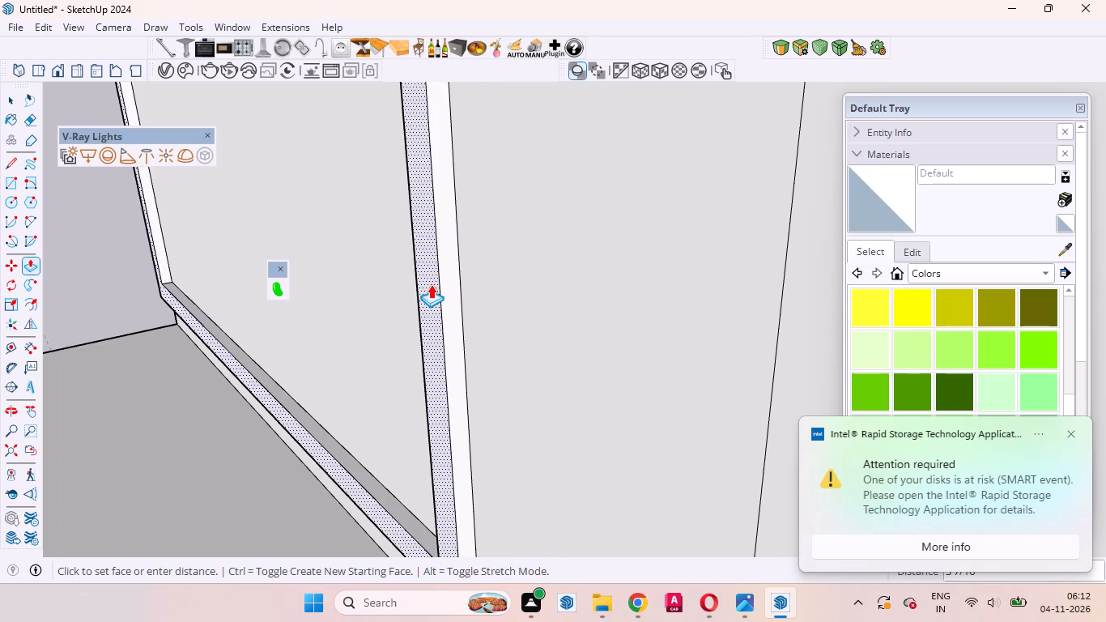
key("1")
key("apostrophe")
key("Return")
key("space")
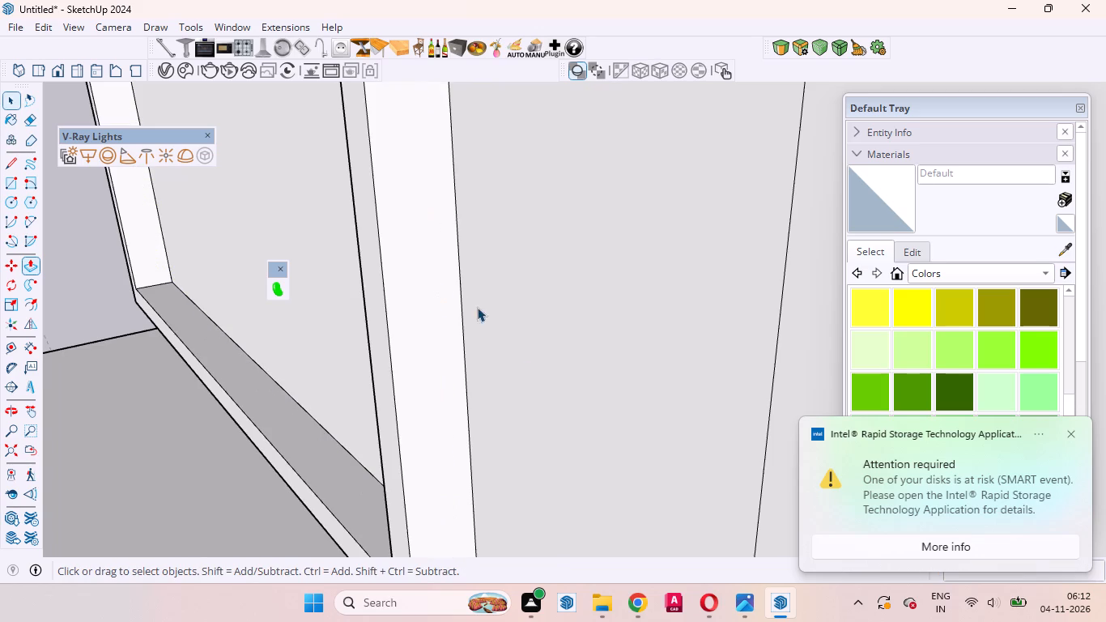
Select the panel face inside the projecting frame and examine the upper front wall from several angles and distances.
scroll(553, 358, "down", 13)
scroll(573, 356, "up", 1)
scroll(573, 356, "down", 13)
middle_click_drag(527, 350, 529, 351)
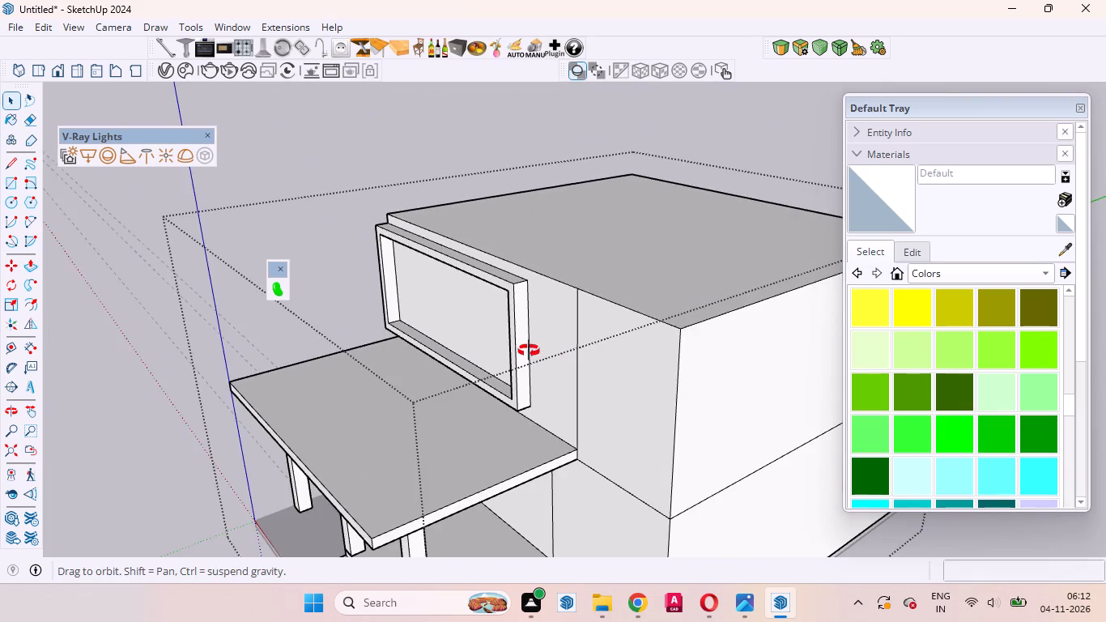
middle_click_drag(529, 351, 683, 300)
scroll(683, 300, "up", 1)
left_click(556, 292)
middle_click_drag(554, 295, 605, 296)
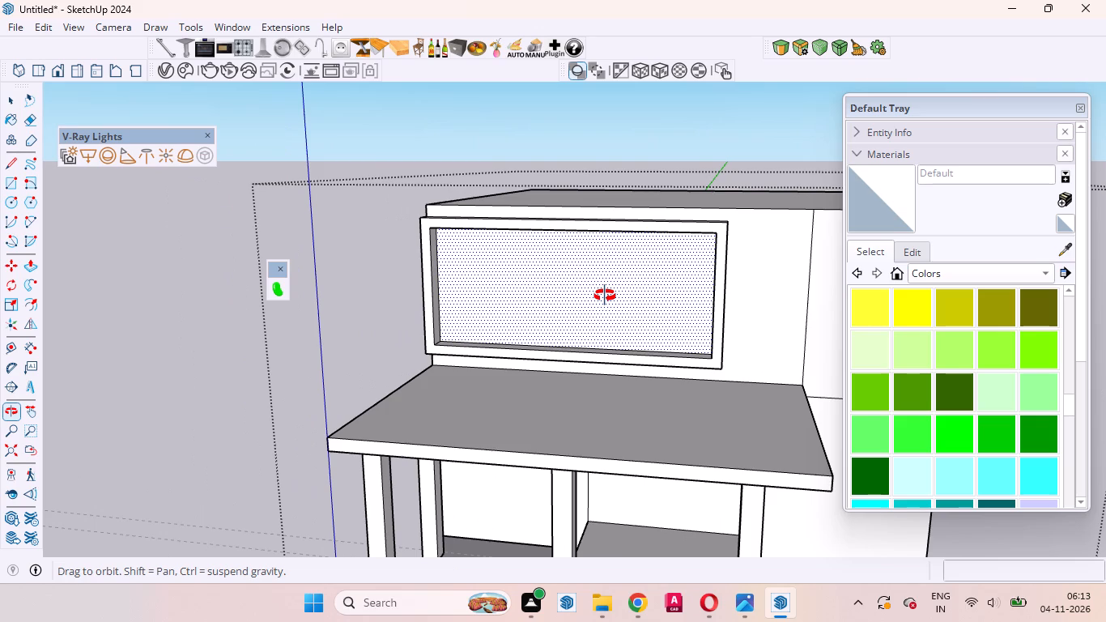
middle_click_drag(605, 296, 622, 292)
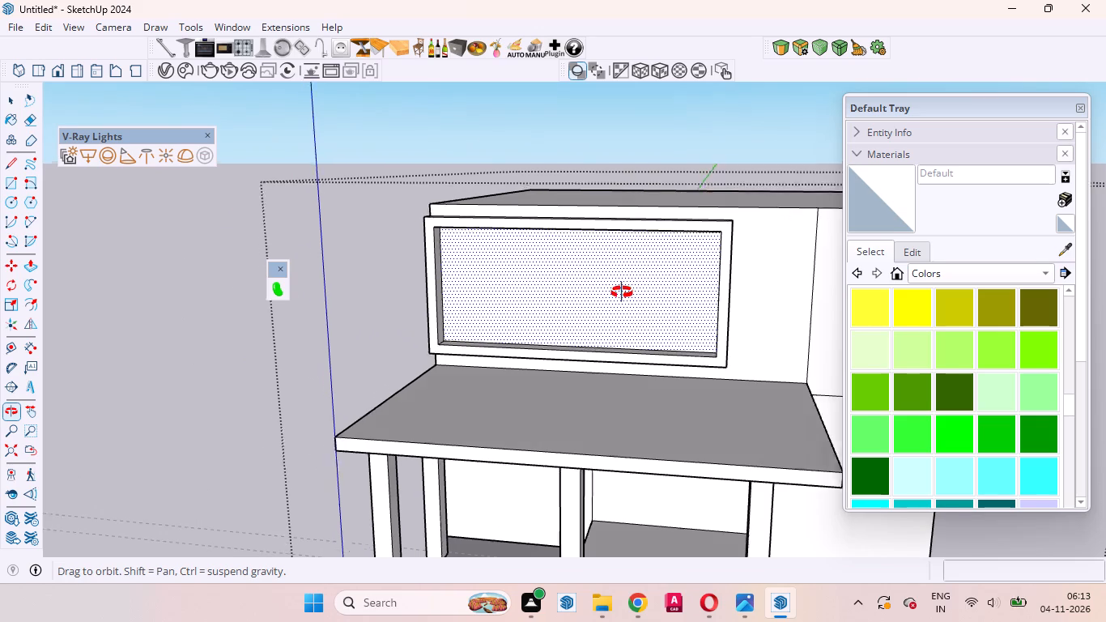
middle_click_drag(622, 292, 636, 278)
middle_click(636, 278)
scroll(664, 268, "up", 1)
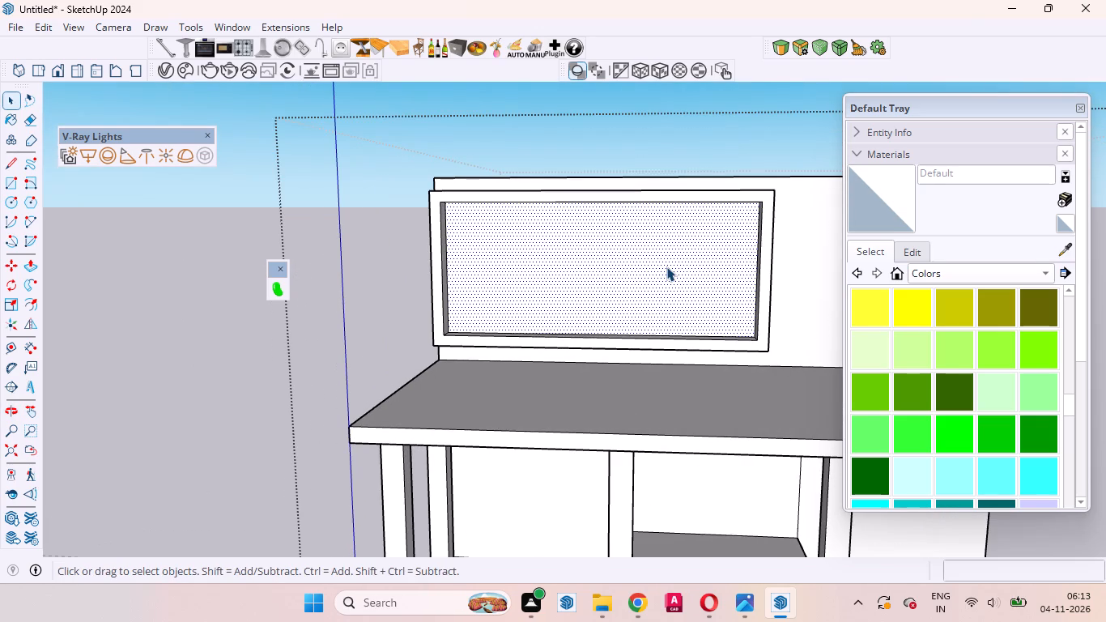
middle_click(666, 266)
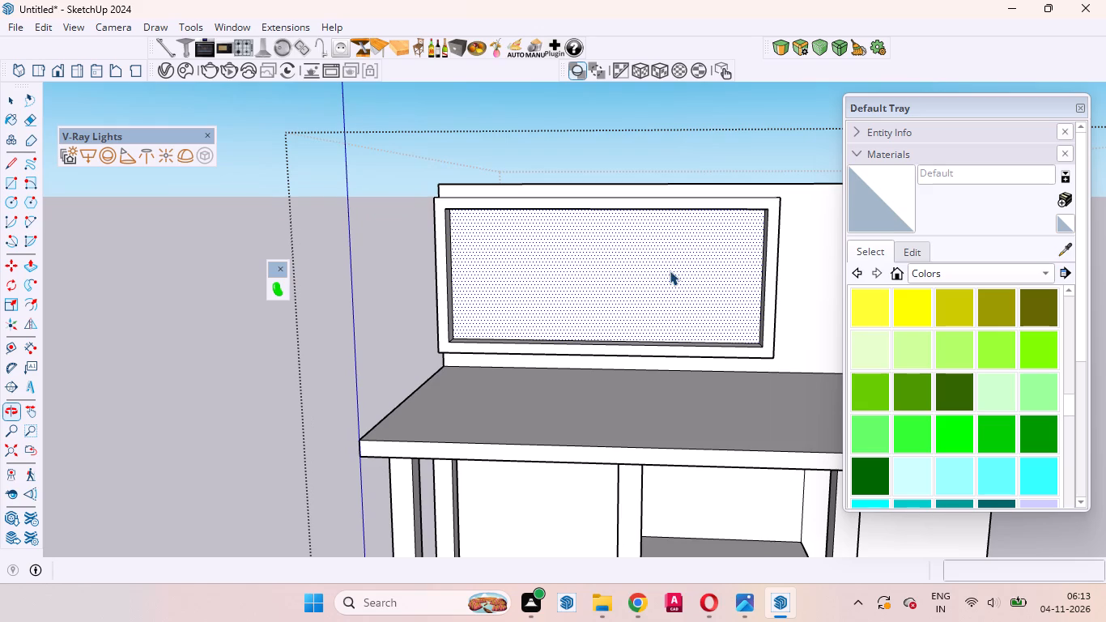
scroll(669, 272, "up", 4)
scroll(669, 272, "down", 9)
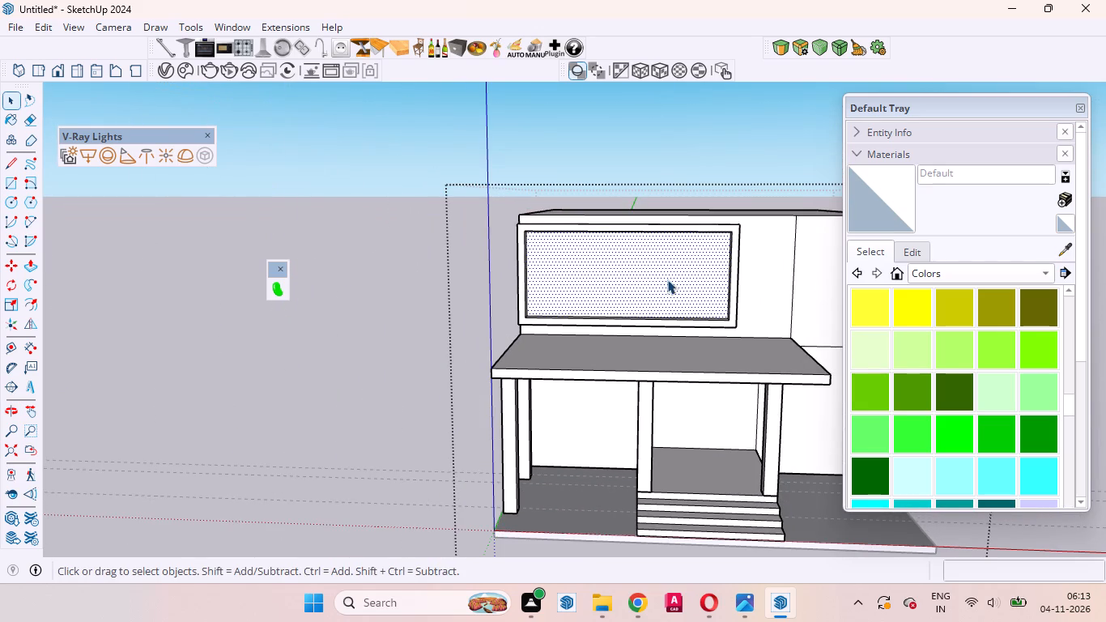
middle_click_drag(665, 288, 606, 220)
scroll(618, 249, "up", 8)
scroll(619, 250, "down", 2)
scroll(619, 250, "up", 1)
scroll(619, 250, "down", 2)
middle_click_drag(620, 260, 637, 323)
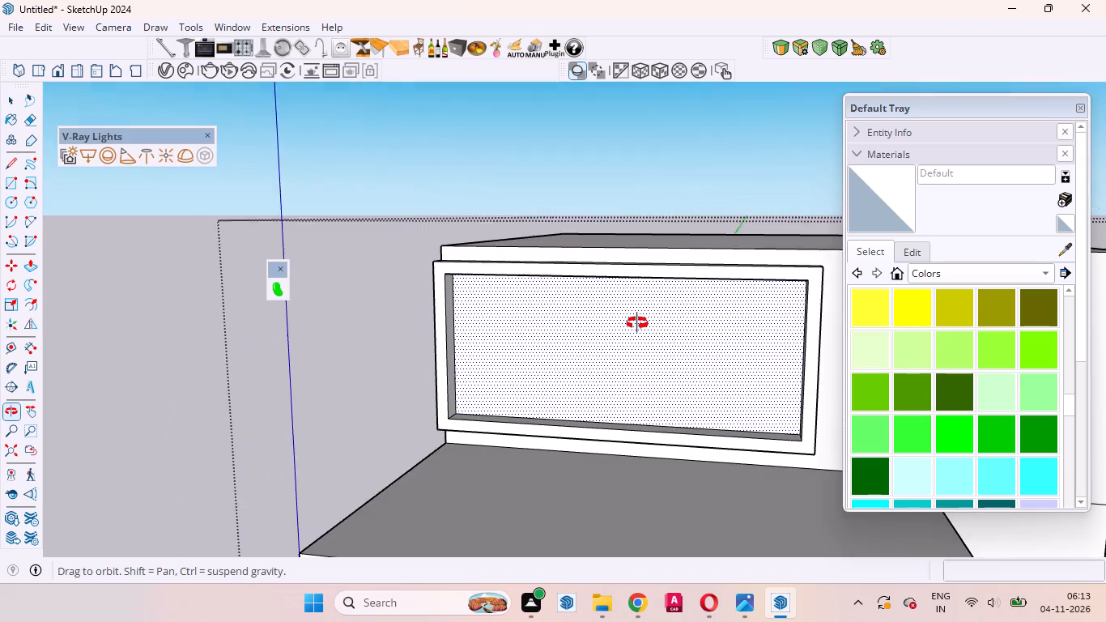
middle_click_drag(637, 323, 620, 249)
middle_click(620, 249)
scroll(620, 253, "up", 5)
middle_click_drag(608, 274, 640, 375)
scroll(627, 277, "down", 2)
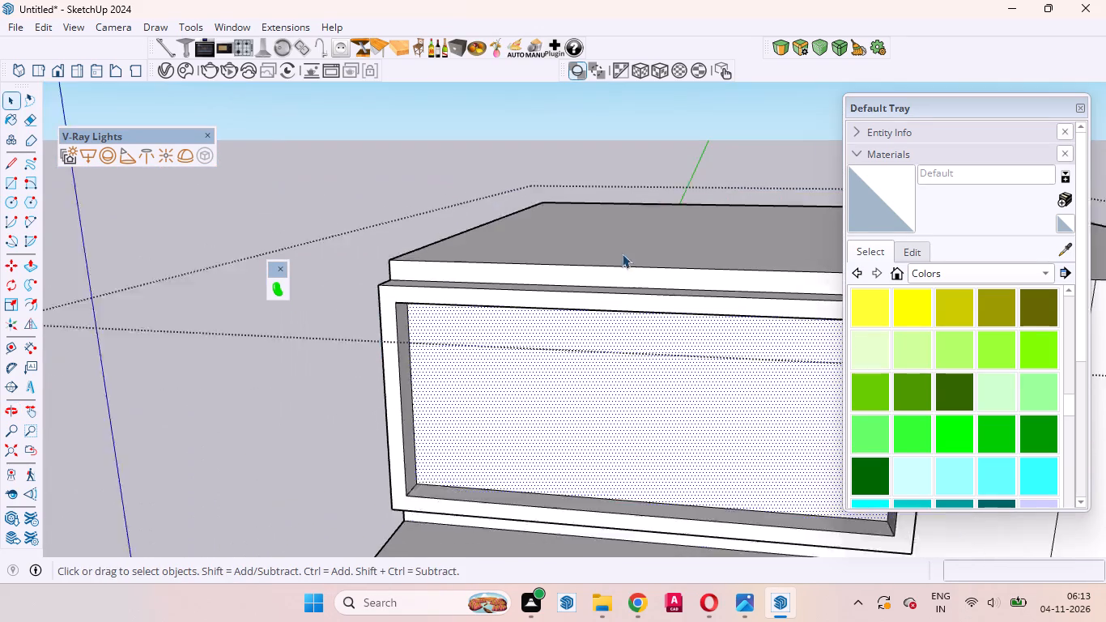
scroll(622, 253, "down", 12)
middle_click_drag(699, 322, 735, 396)
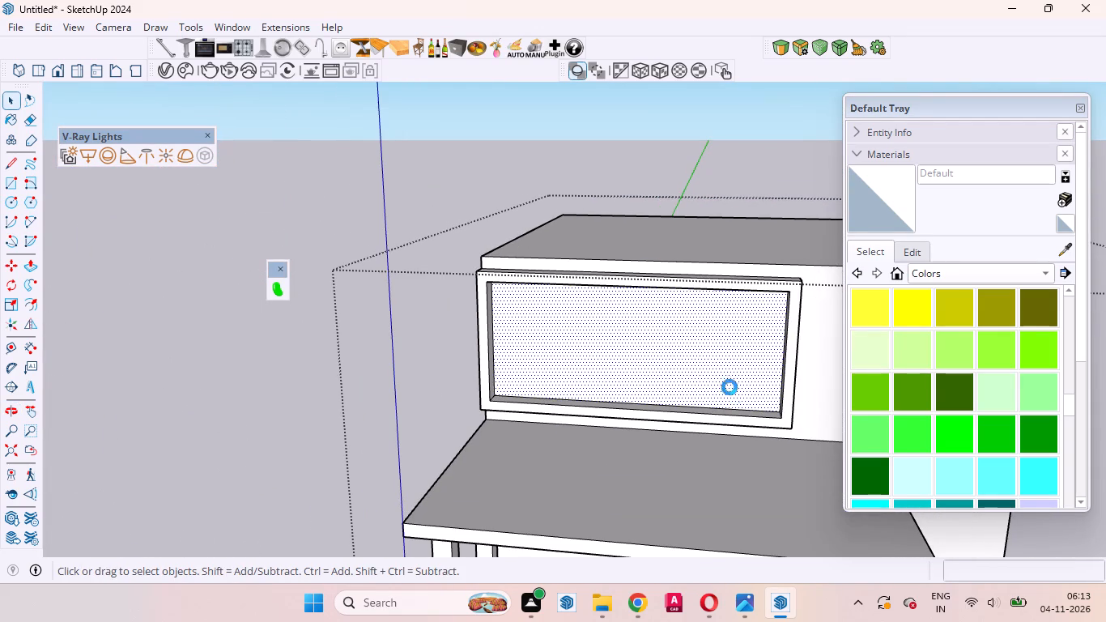
Examine the framed panel on the upper front wall and the whole building front from several angles and distances.
scroll(692, 397, "up", 2)
scroll(666, 363, "down", 5)
middle_click_drag(656, 441, 653, 441)
middle_click_drag(653, 441, 649, 365)
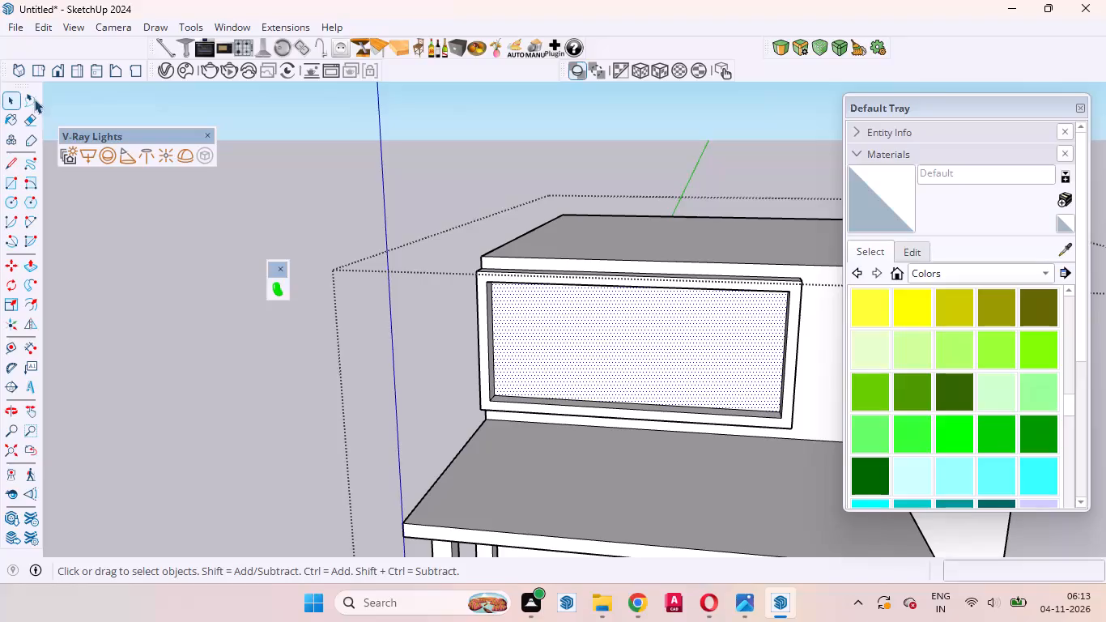
left_click(11, 95)
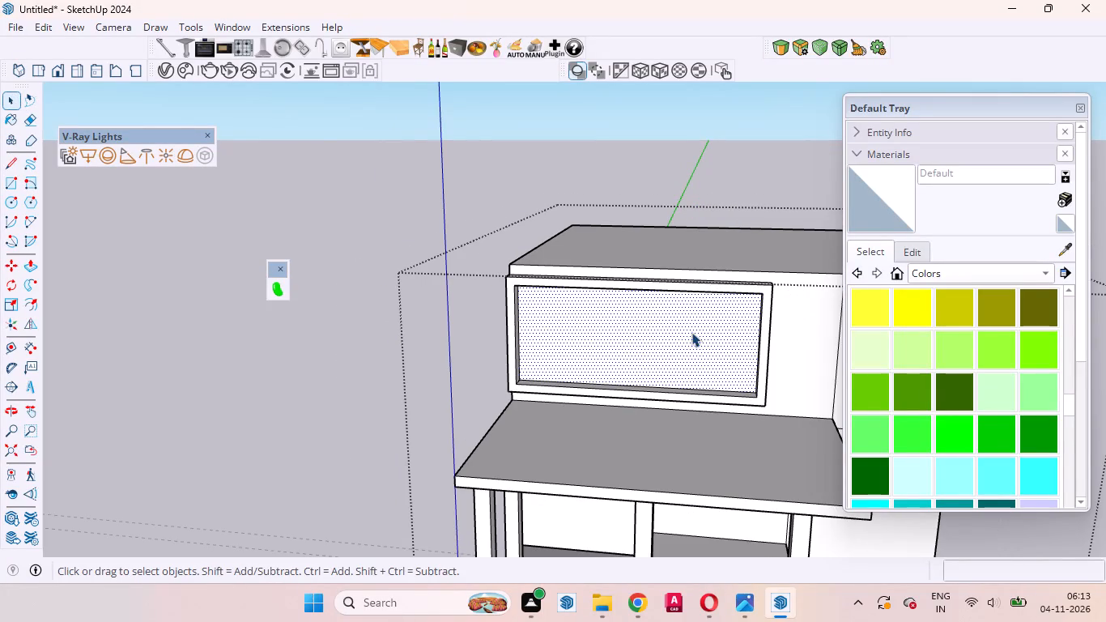
scroll(695, 334, "up", 6)
scroll(640, 312, "down", 12)
middle_click_drag(647, 333, 579, 284)
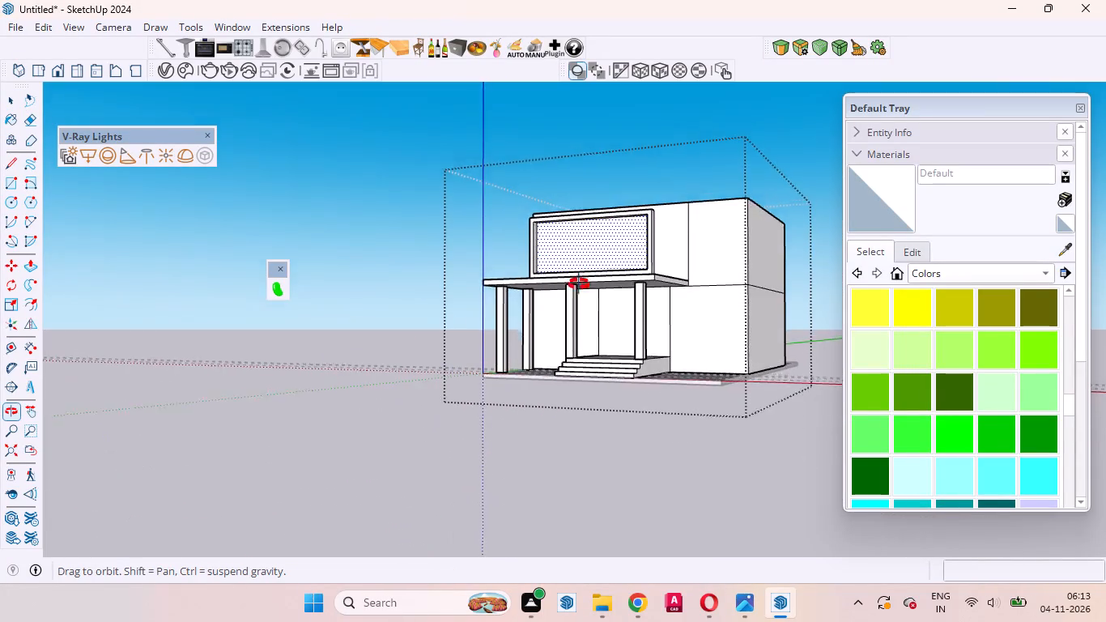
middle_click_drag(579, 284, 596, 320)
scroll(620, 314, "up", 6)
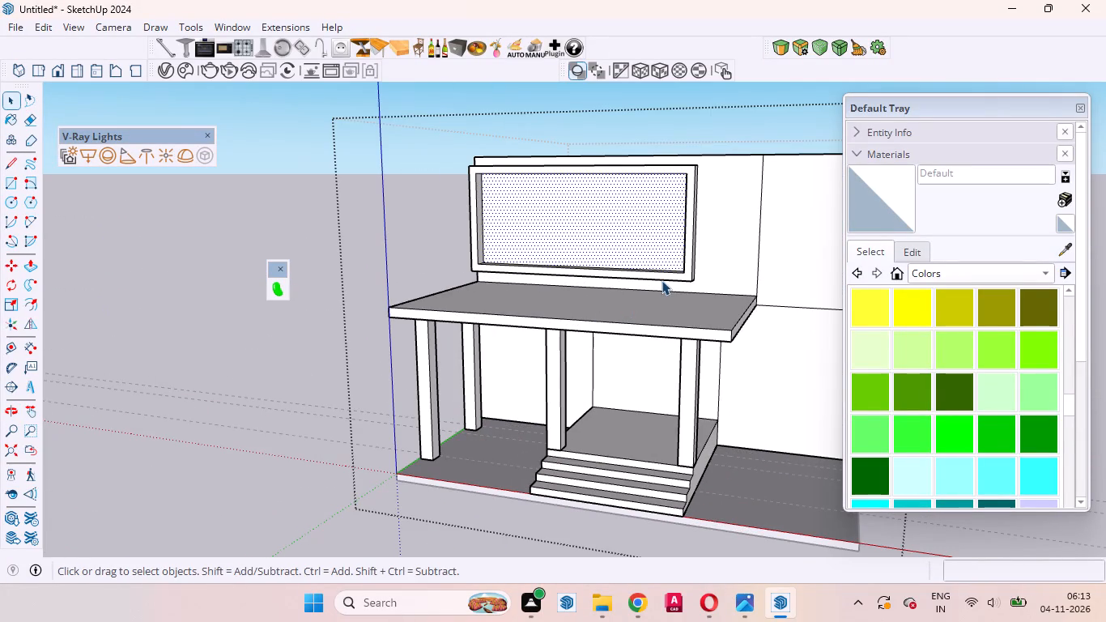
Draw a vertical line about 7' 2" long across the recessed panel from its bottom to its top edge, right of centre.
key("l")
scroll(660, 277, "up", 10)
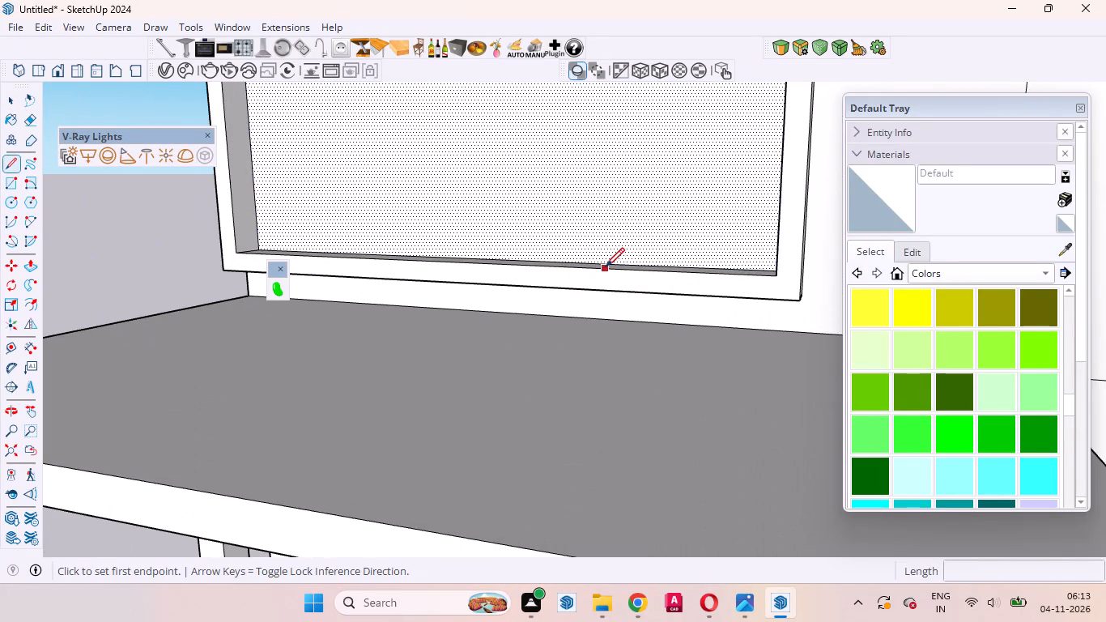
scroll(662, 305, "down", 4)
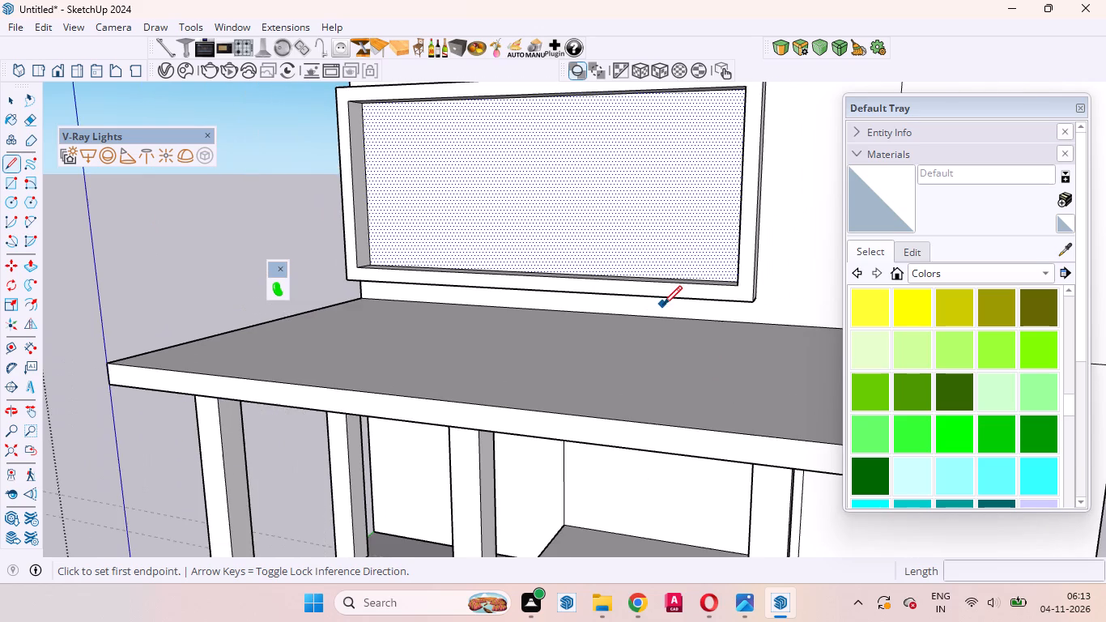
middle_click_drag(747, 421, 827, 509)
scroll(708, 352, "down", 5)
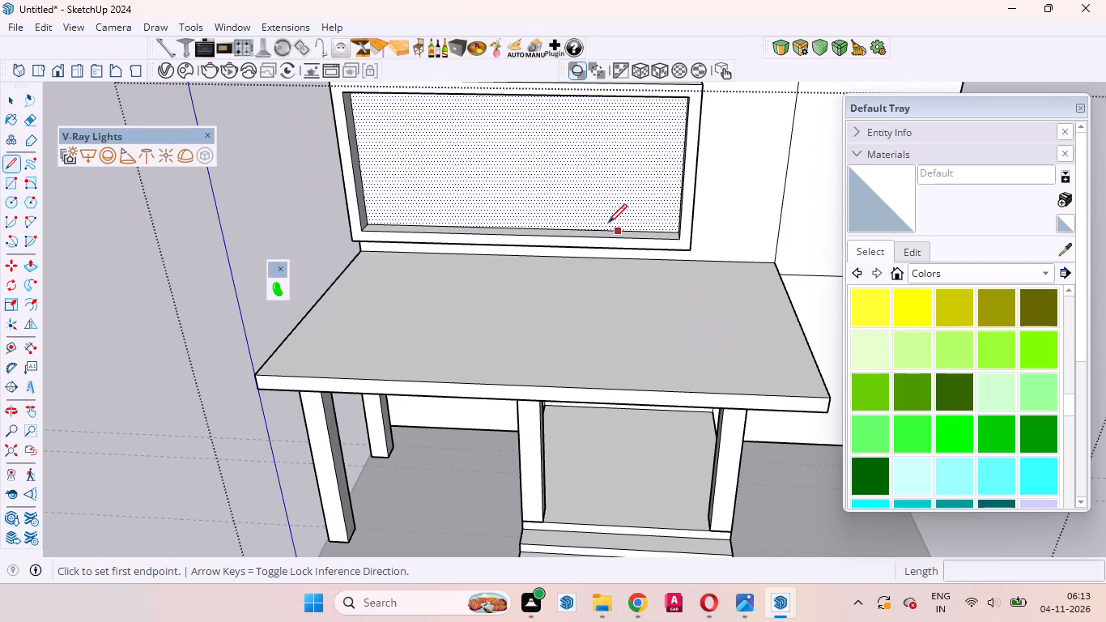
left_click(566, 226)
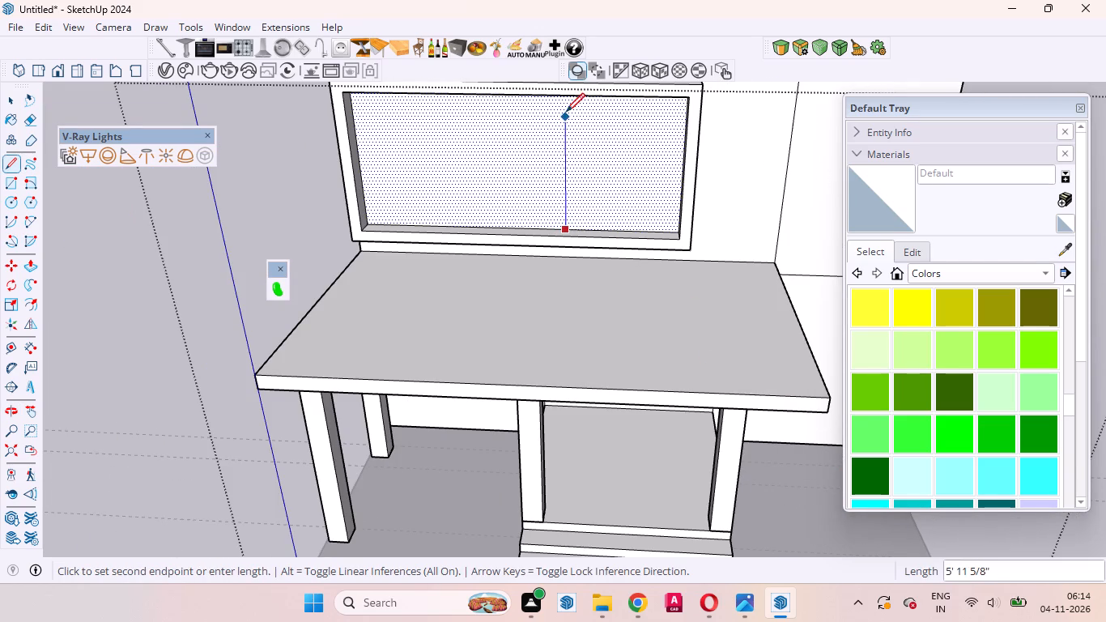
middle_click_drag(572, 121, 572, 97)
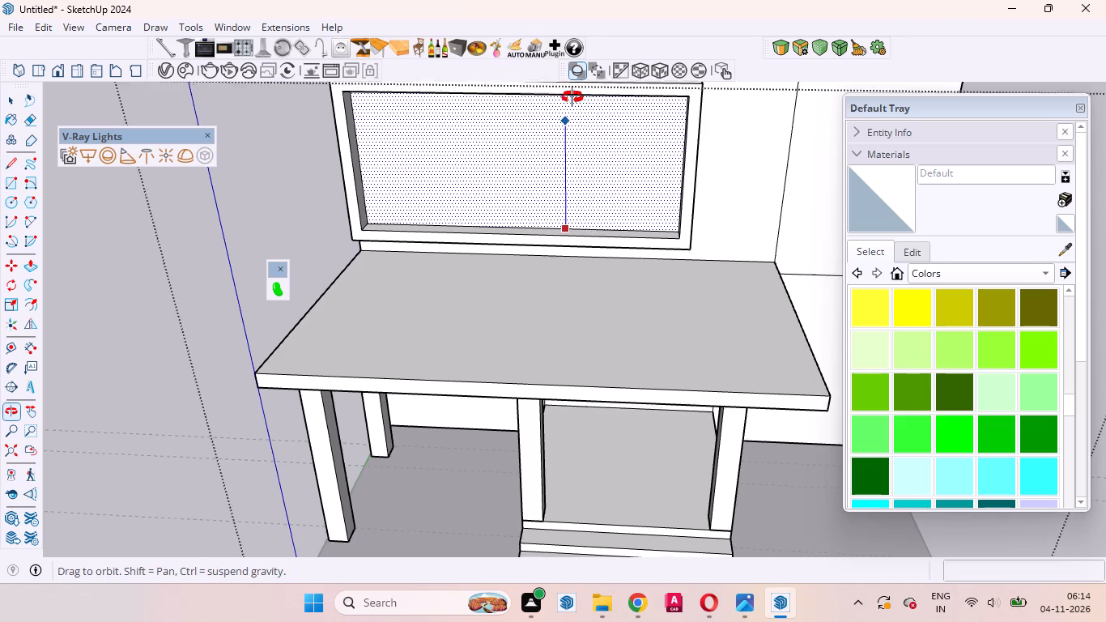
middle_click_drag(572, 97, 578, 11)
scroll(594, 259, "down", 10)
scroll(587, 222, "up", 10)
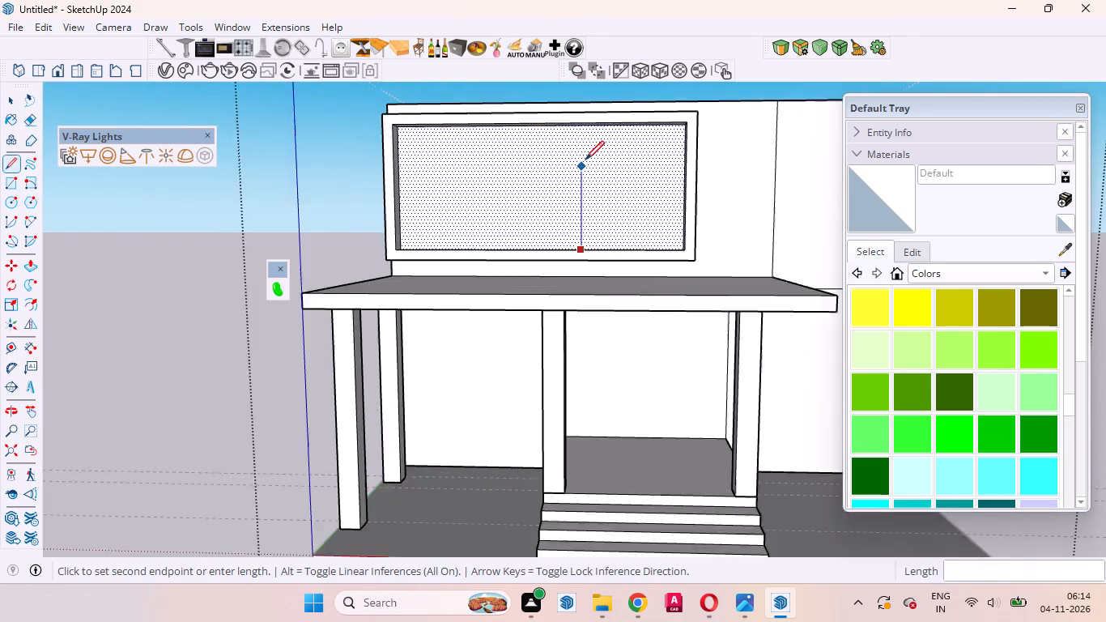
middle_click_drag(591, 263, 585, 203)
scroll(591, 263, "up", 1)
scroll(593, 288, "down", 11)
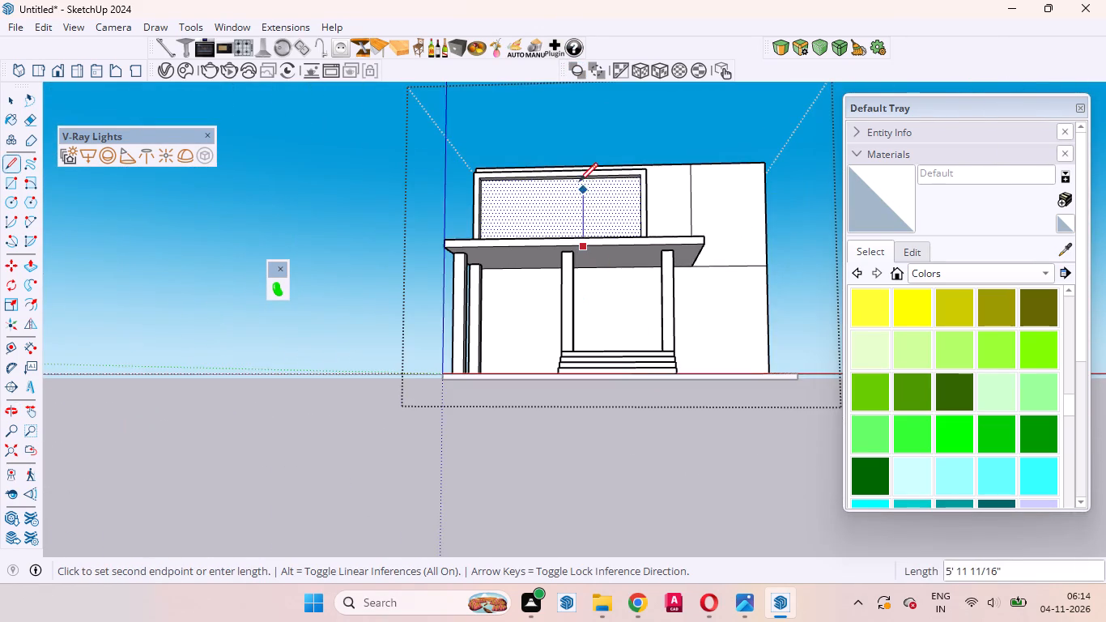
scroll(579, 181, "up", 4)
middle_click_drag(598, 232, 537, 227)
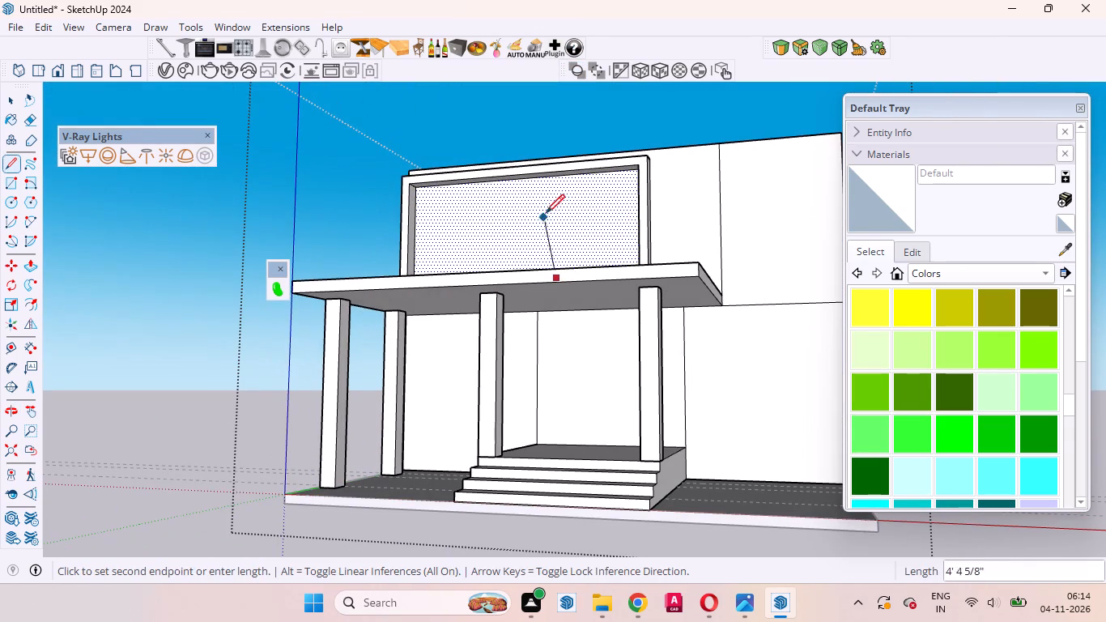
scroll(558, 202, "up", 5)
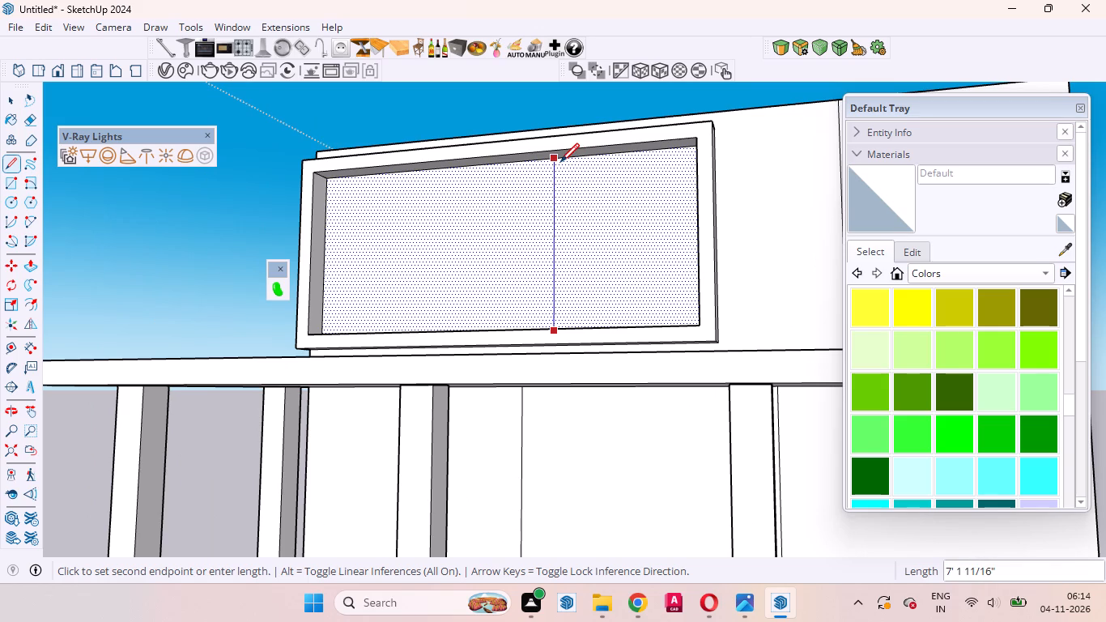
left_click(560, 162)
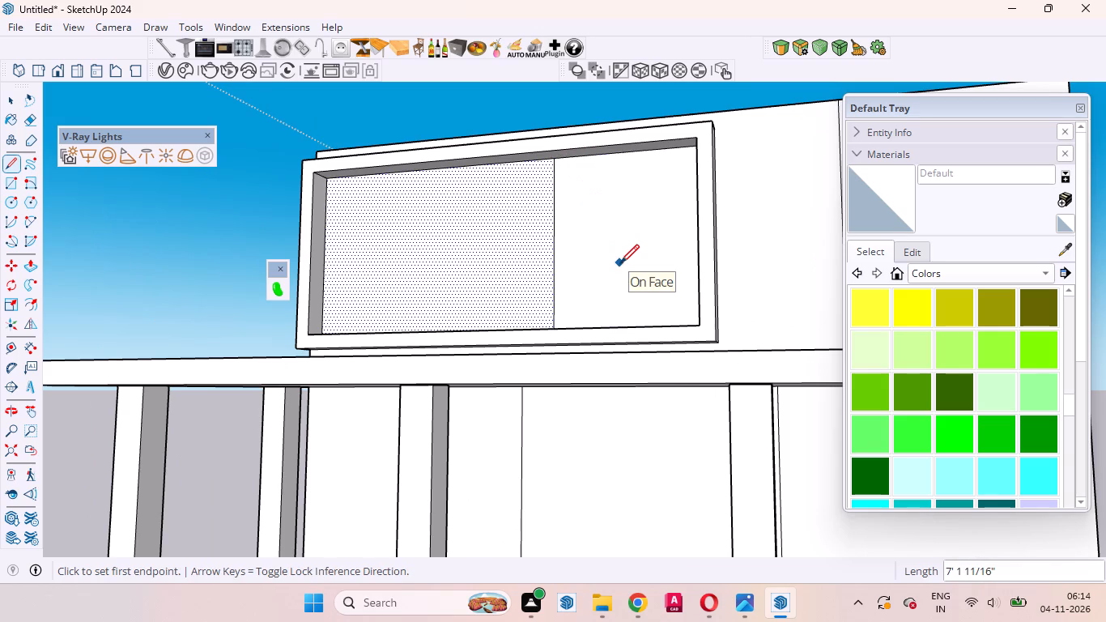
Select the narrower right part of the divided panel and examine the framed wall from several angles and distances.
key("space")
left_click(620, 263)
middle_click_drag(549, 266, 640, 286)
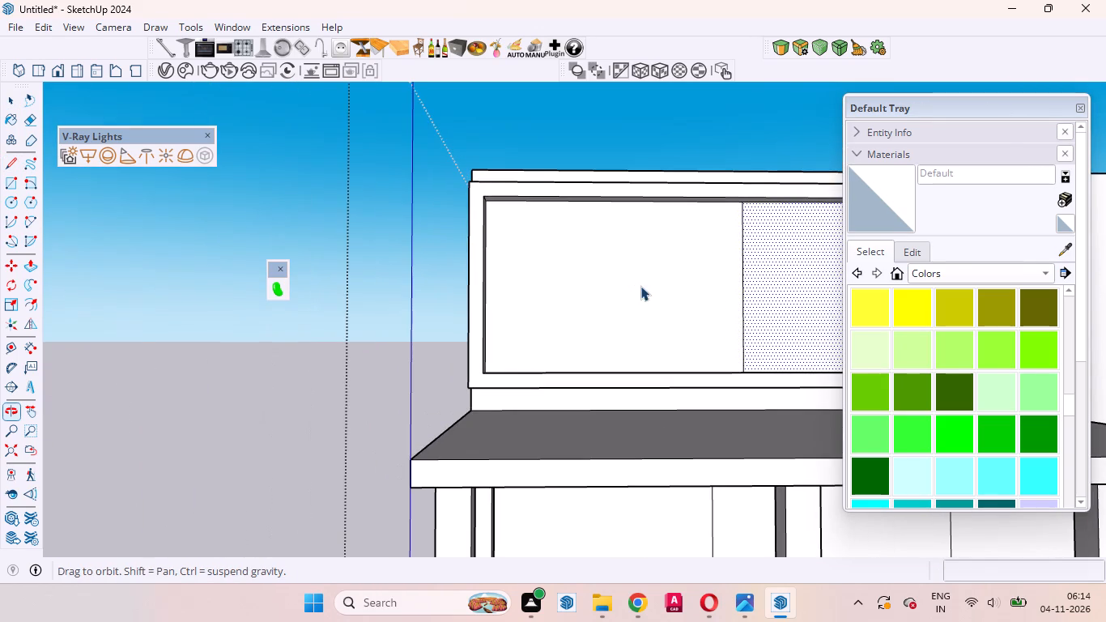
scroll(662, 219, "down", 3)
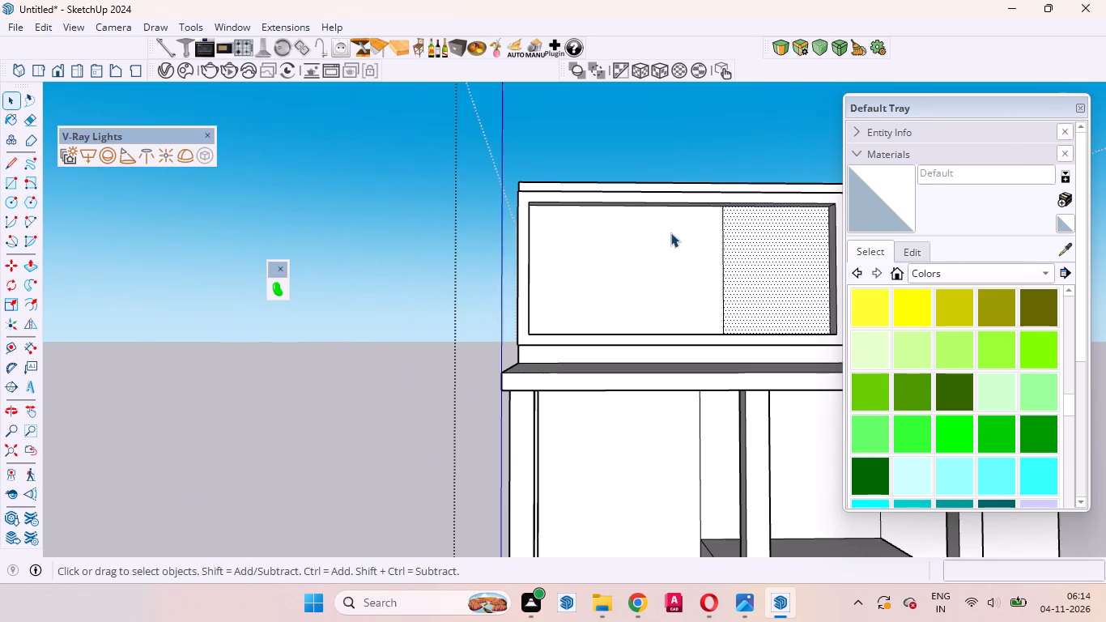
middle_click_drag(672, 240, 632, 259)
scroll(632, 247, "up", 5)
middle_click_drag(673, 298, 661, 303)
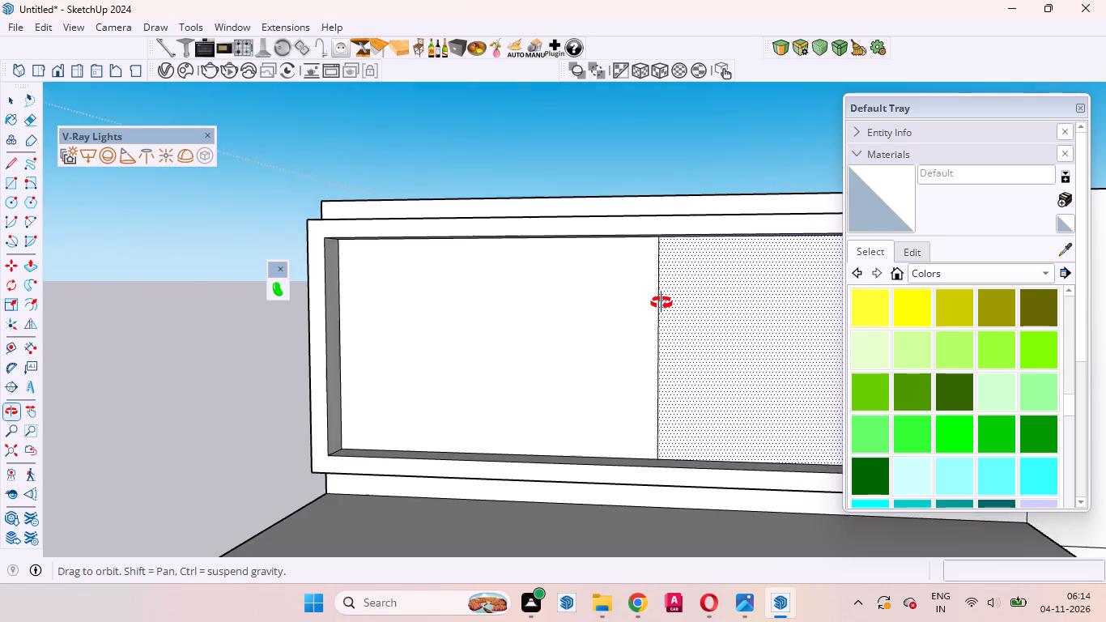
middle_click_drag(661, 303, 640, 293)
scroll(620, 228, "up", 5)
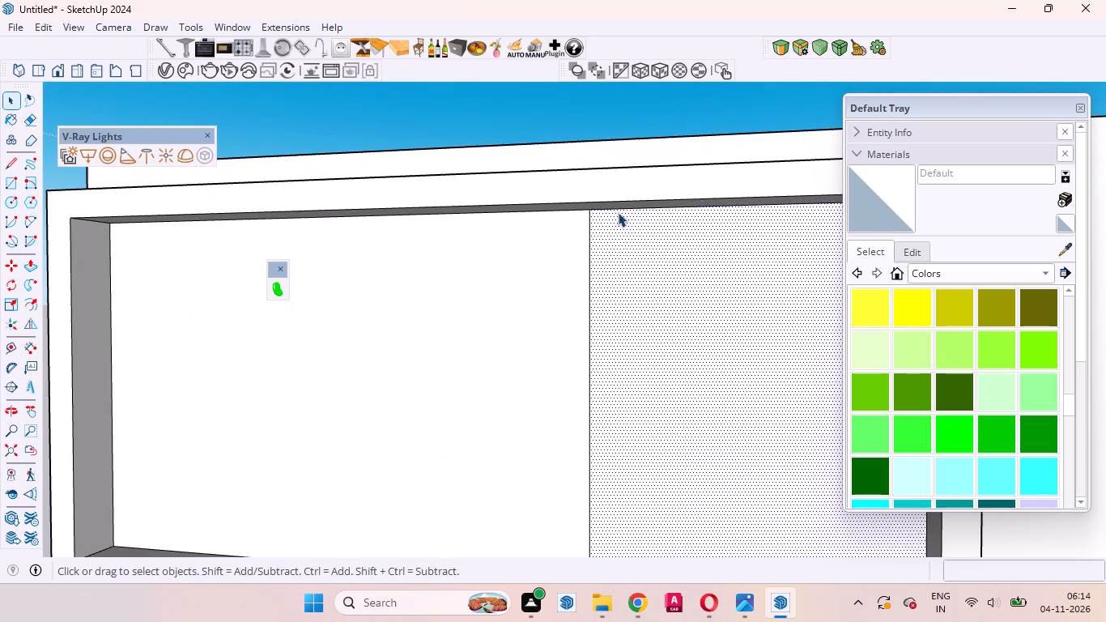
scroll(632, 218, "down", 5)
middle_click_drag(573, 237, 563, 198)
scroll(573, 237, "up", 1)
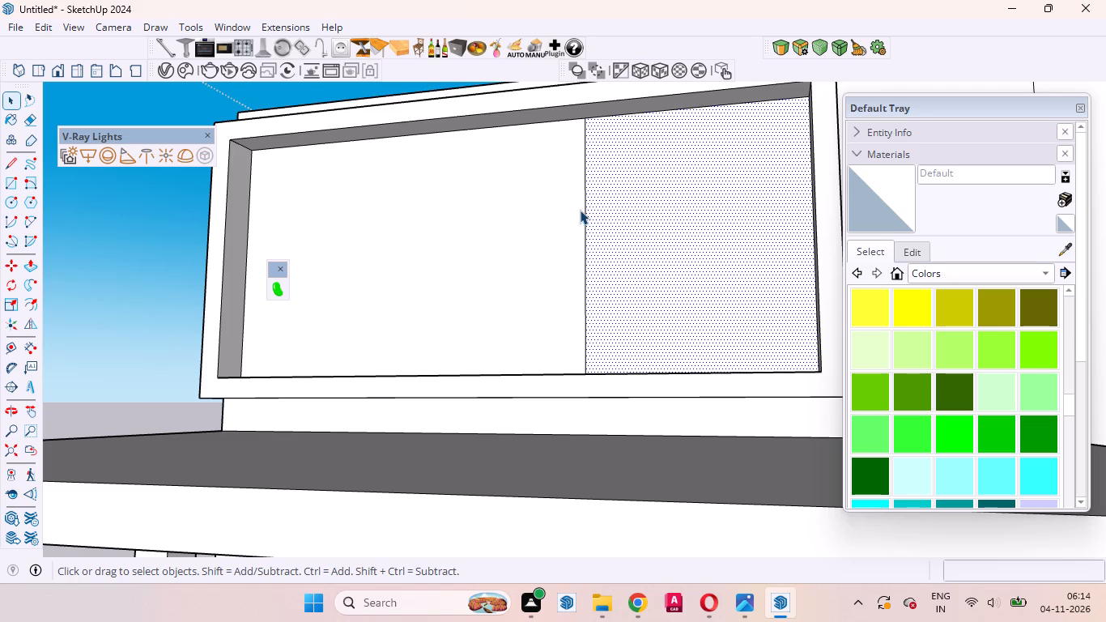
scroll(620, 229, "down", 2)
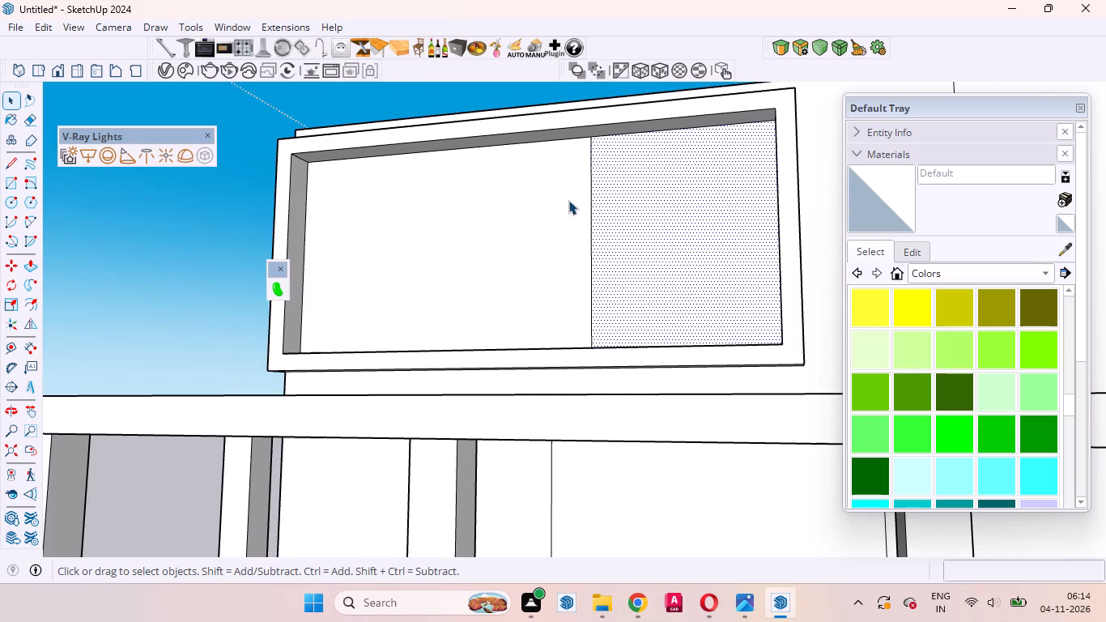
middle_click(568, 198)
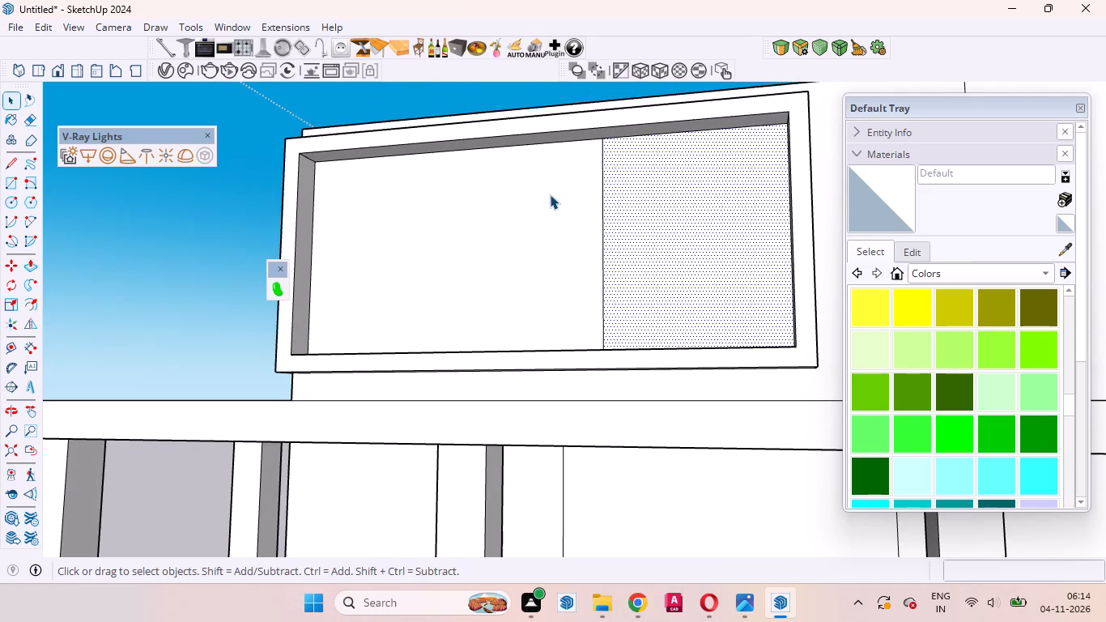
Copy the top edge of the wider left part of the divided panel 7" downward.
left_click(544, 215)
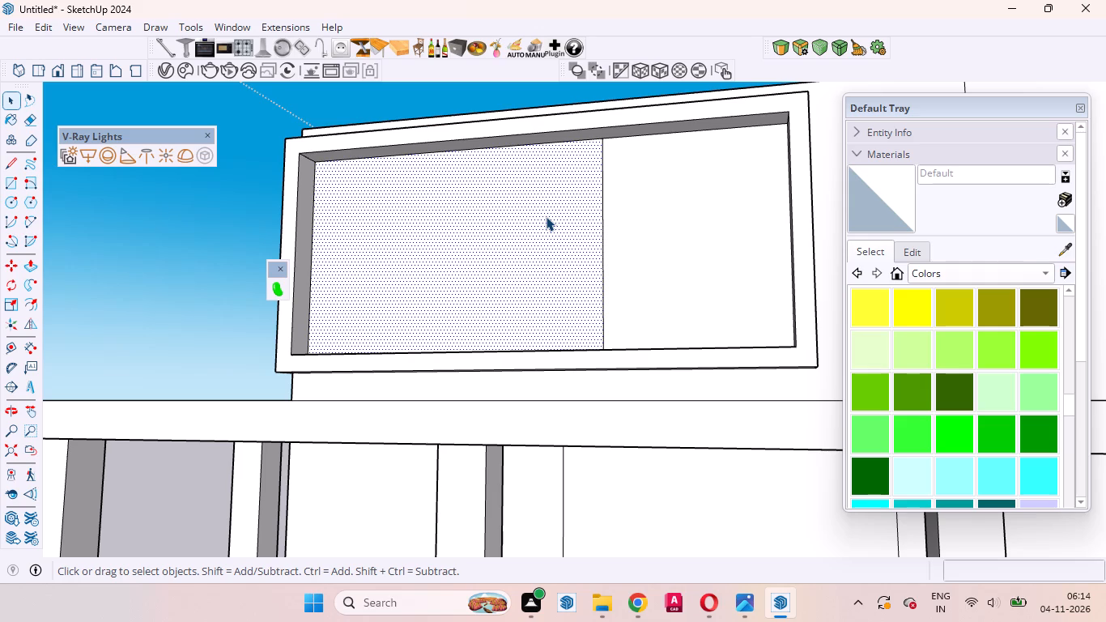
left_click(564, 143)
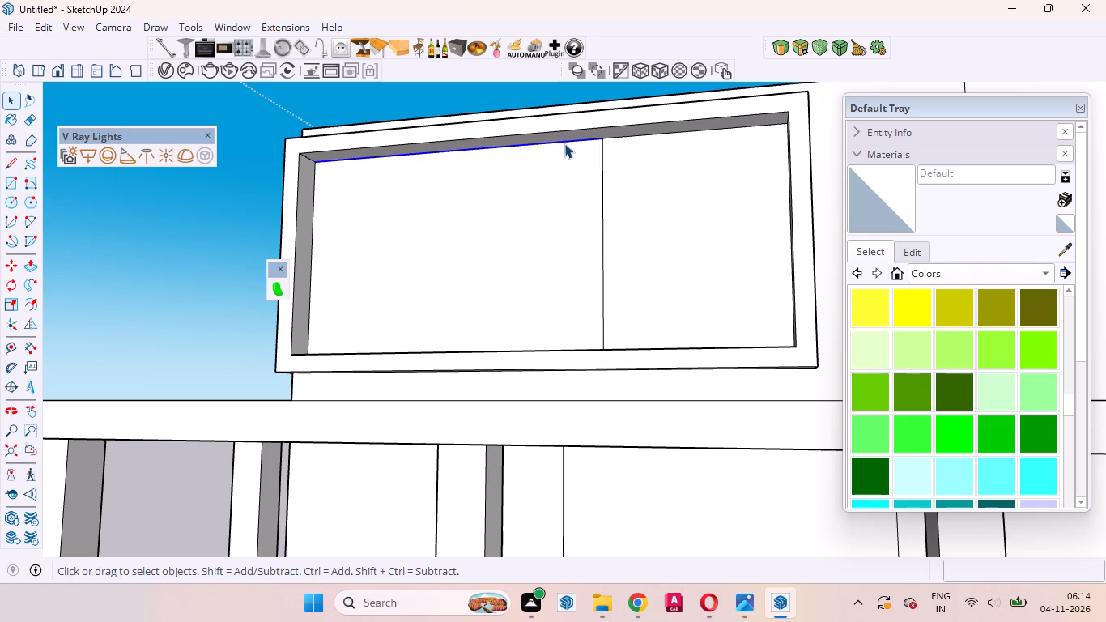
key("m")
left_click(564, 143)
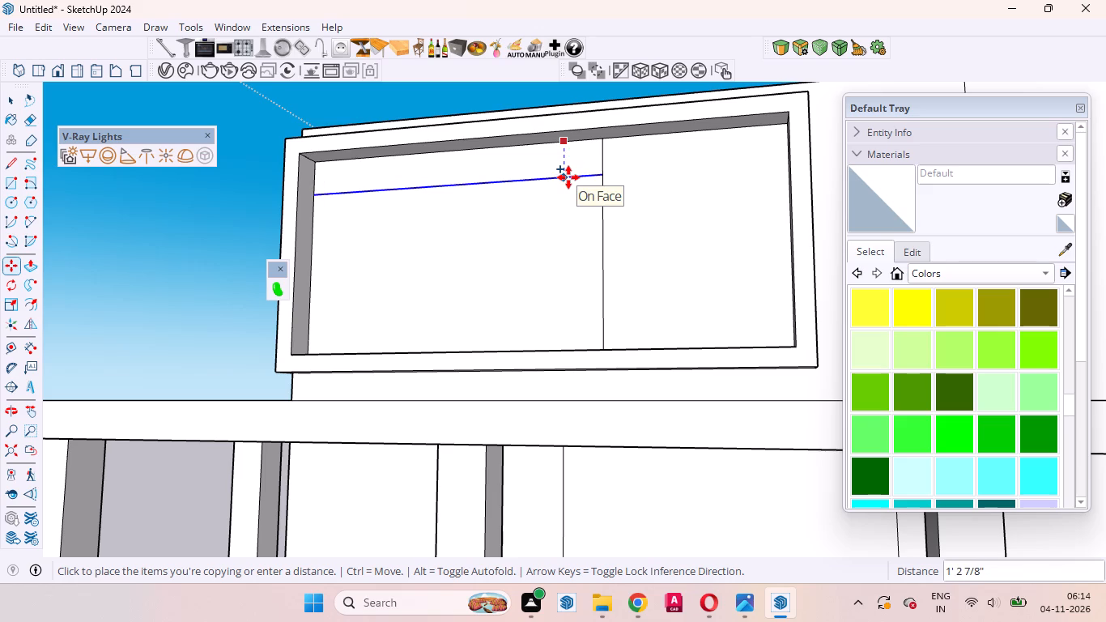
key("7")
key("Return")
key("space")
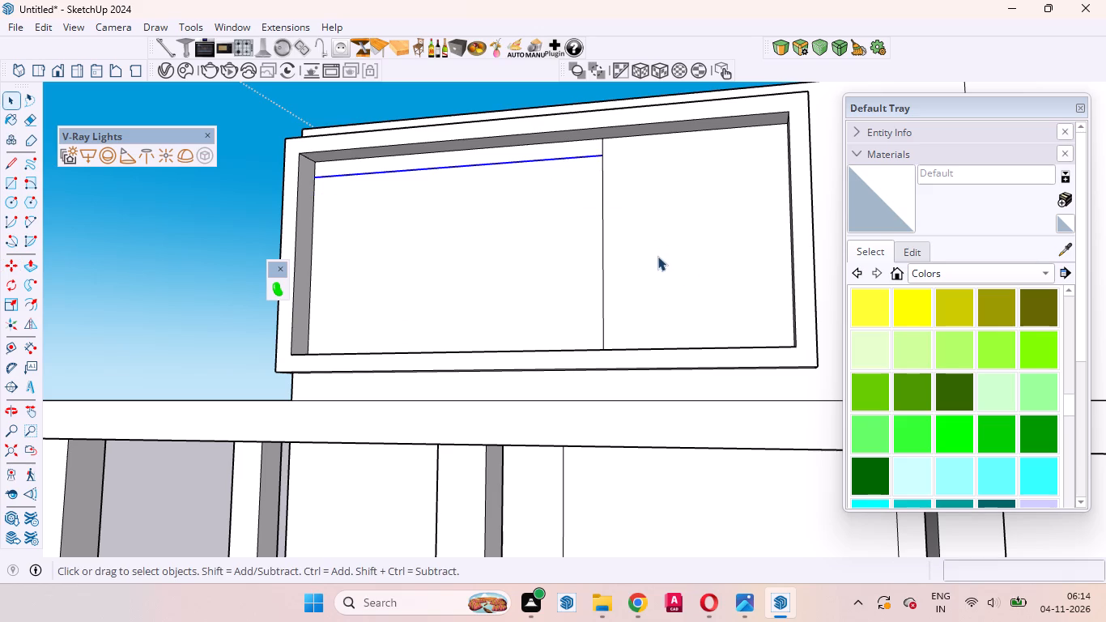
Copy the new horizontal line in the left part of the panel another 7" downward.
middle_click_drag(661, 268, 671, 287)
scroll(615, 201, "up", 5)
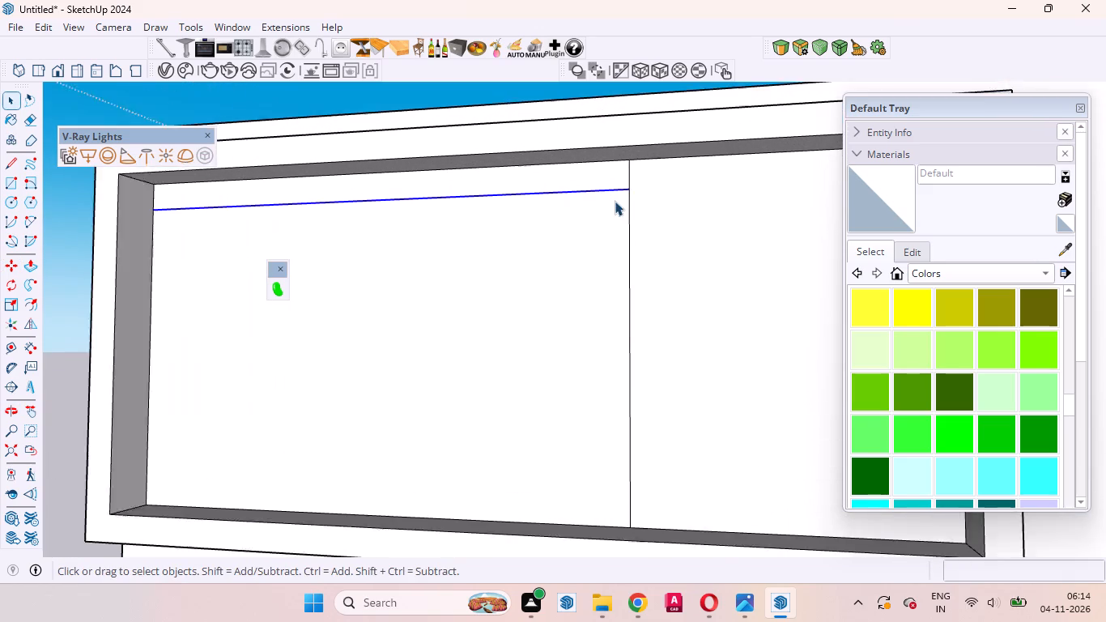
scroll(615, 201, "up", 4)
left_click(615, 185)
left_click(615, 185)
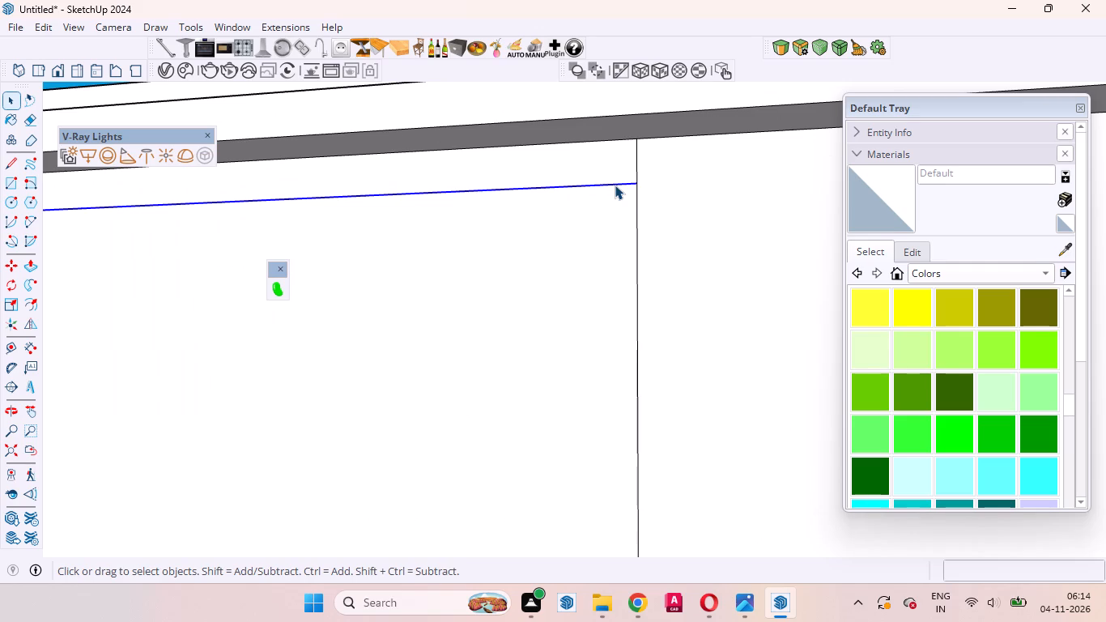
key("m")
left_click(615, 185)
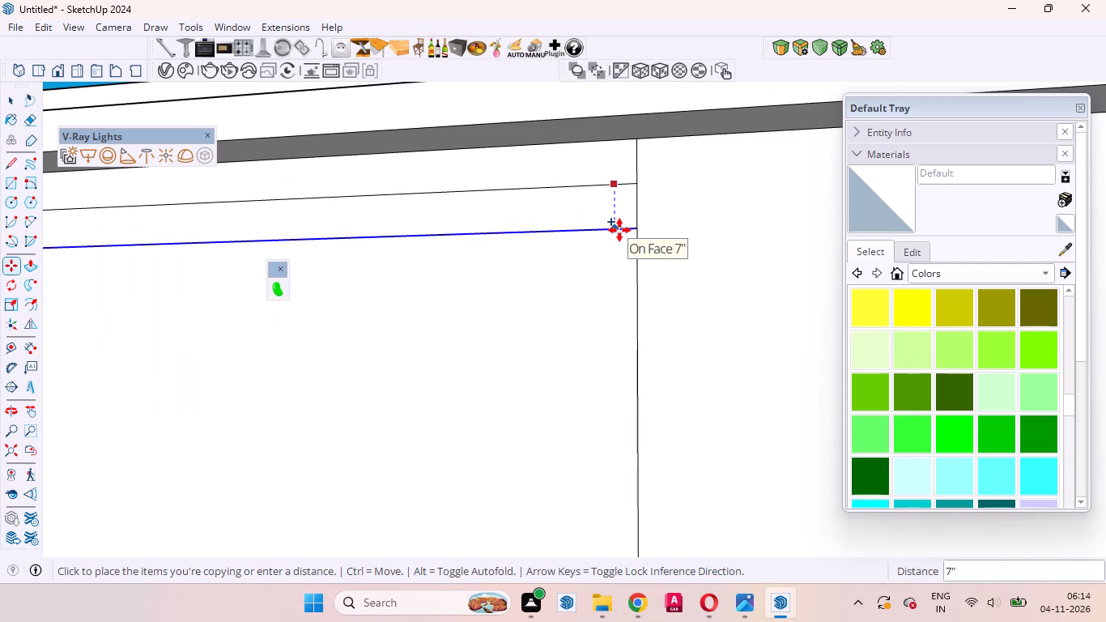
left_click(619, 230)
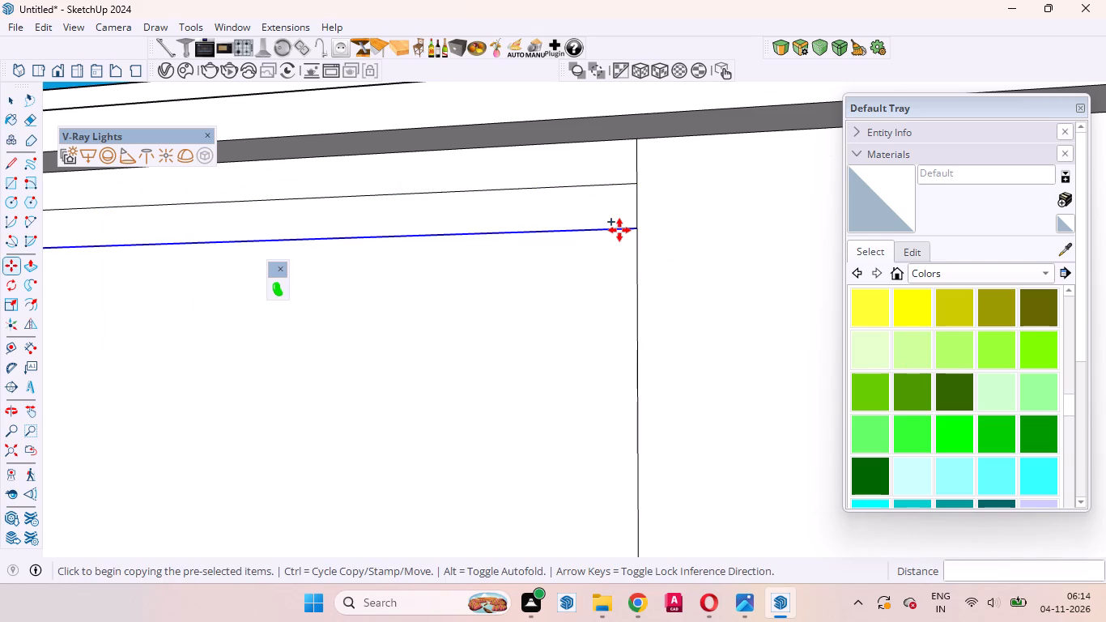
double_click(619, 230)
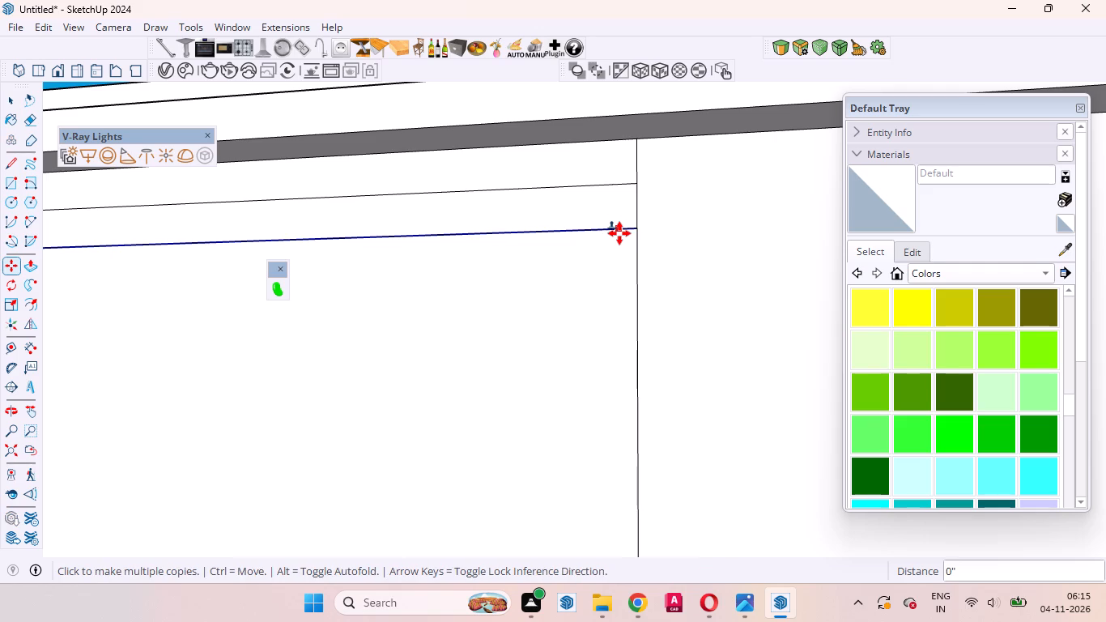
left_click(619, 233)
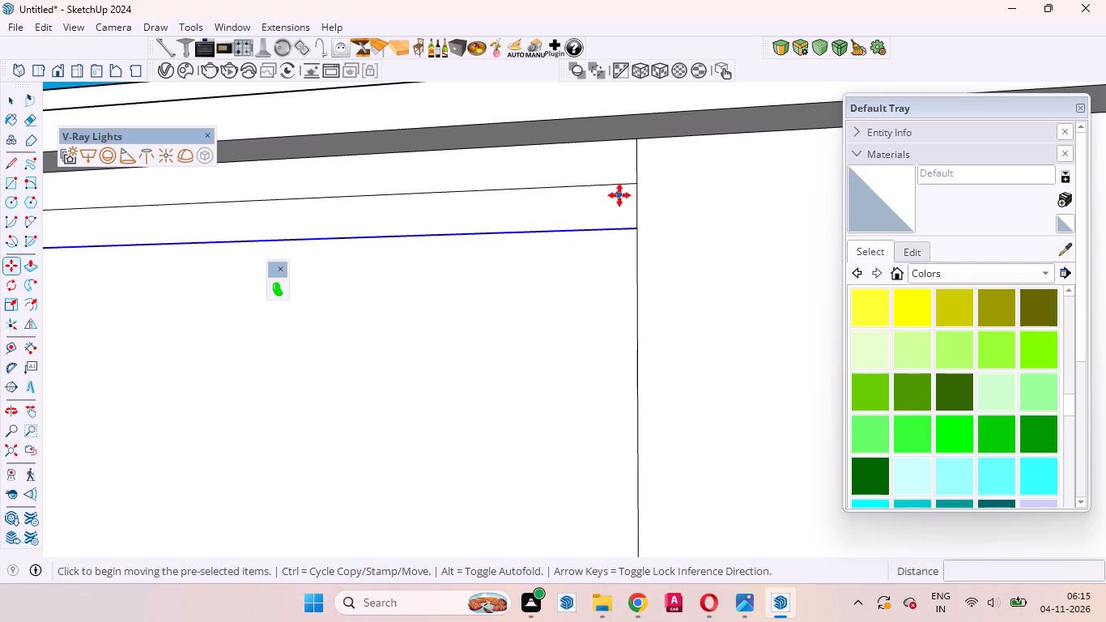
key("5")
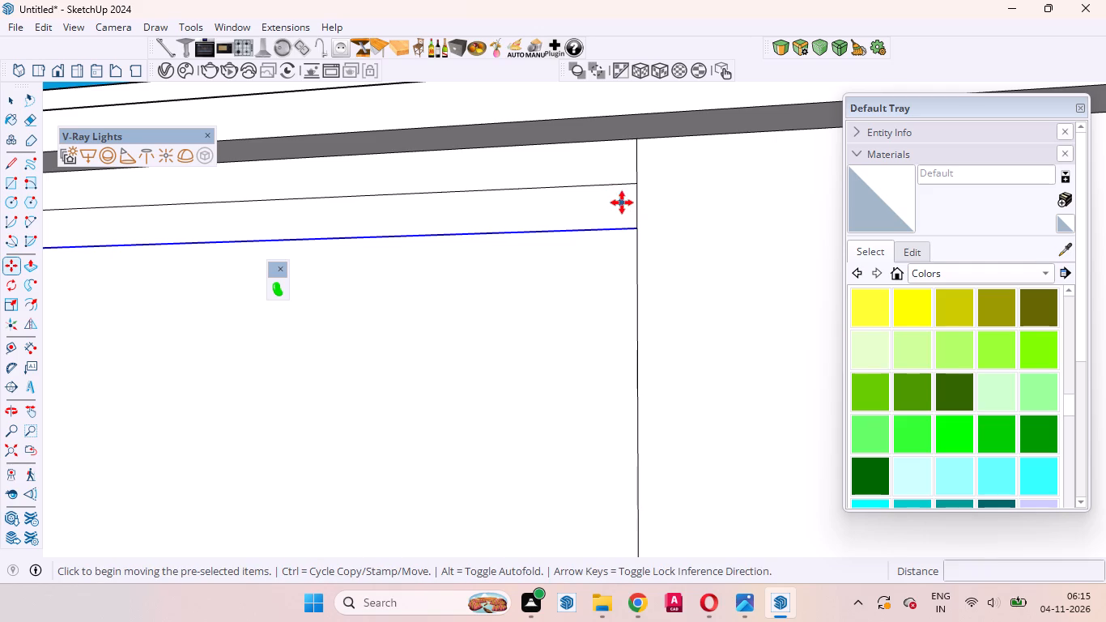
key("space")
Delete the upper of the two horizontal lines copied across the wider left part of the recessed panel.
left_click(616, 185)
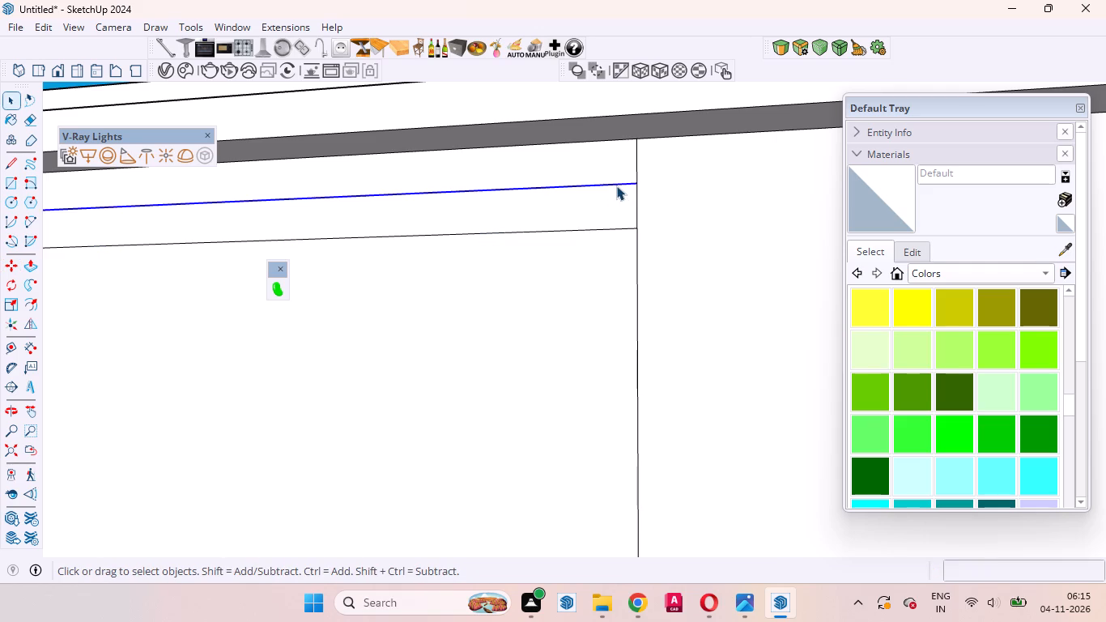
key("Delete")
Copy the top edge of the wider left part of the recessed panel 12" downward.
left_click(616, 140)
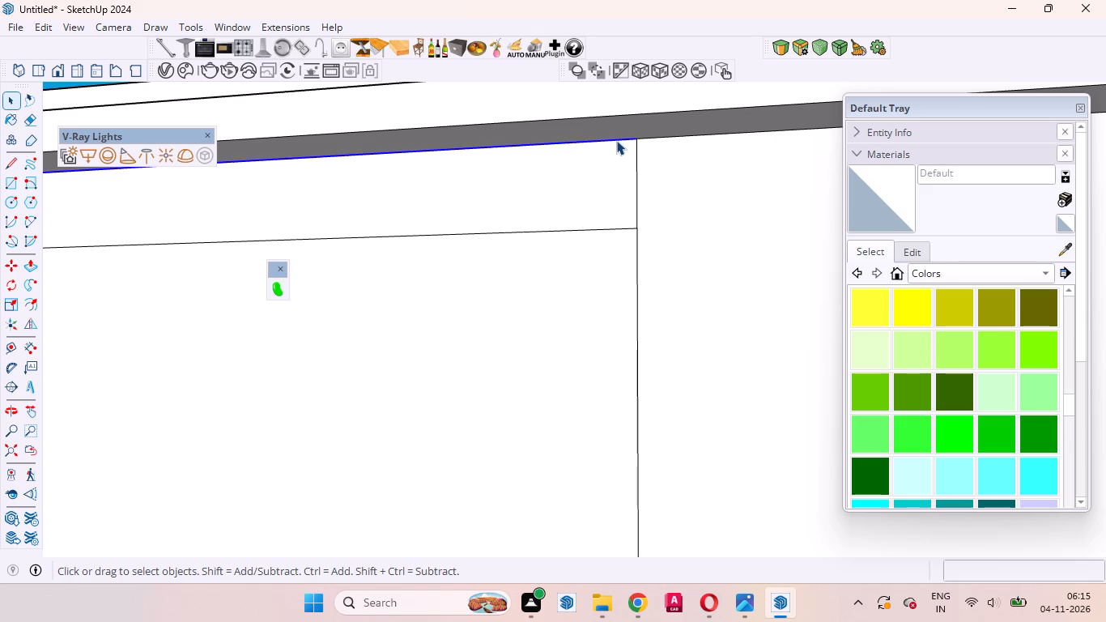
left_click(616, 140)
key("m")
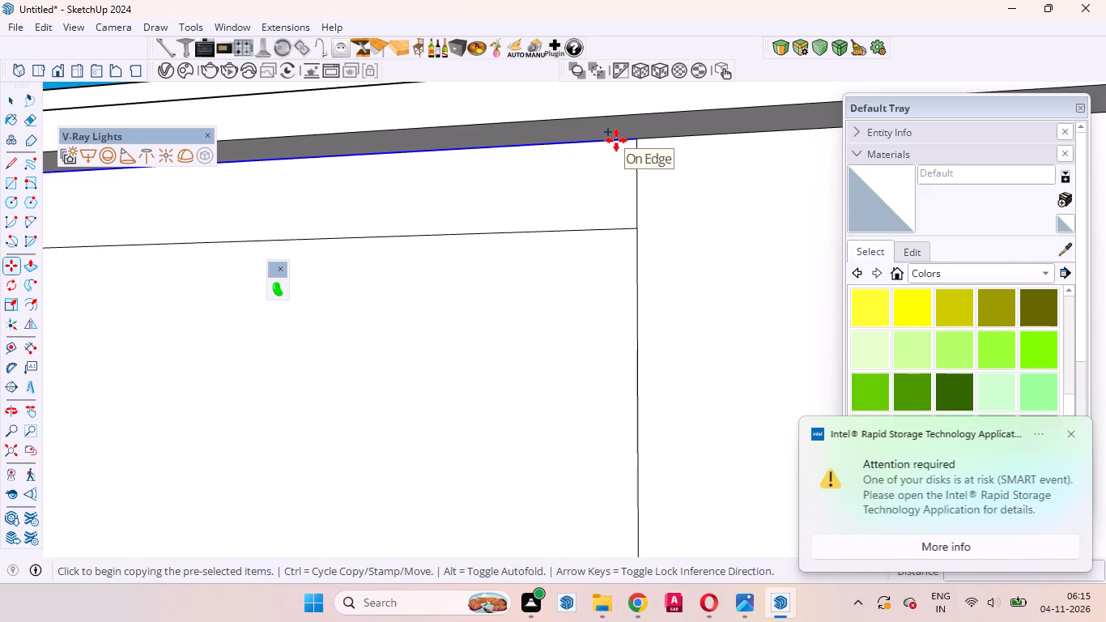
left_click(616, 140)
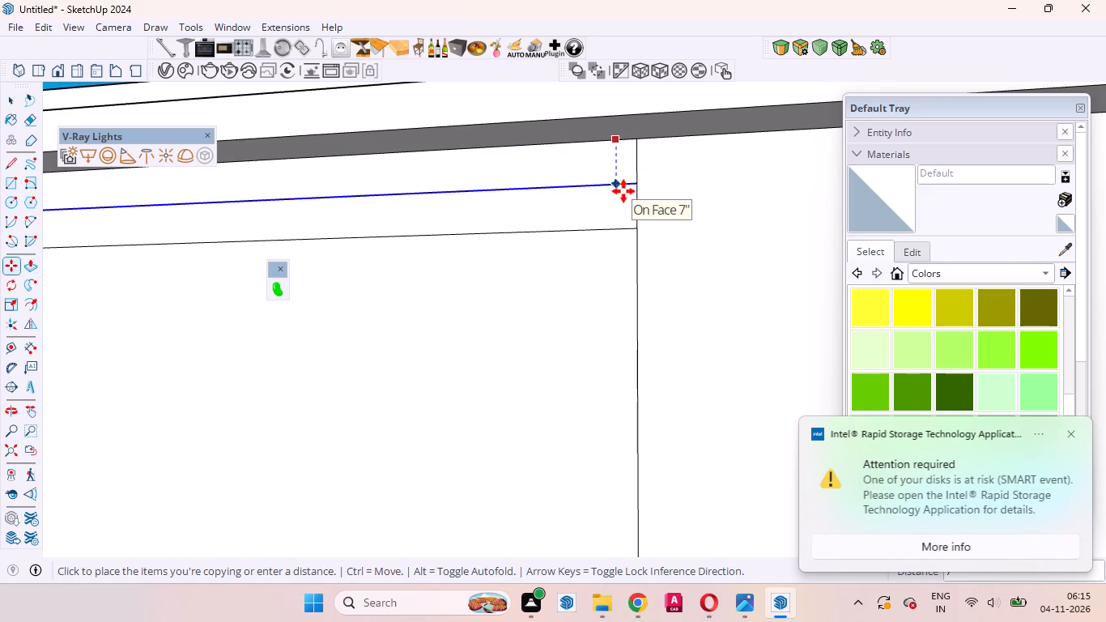
type("12")
key("Return")
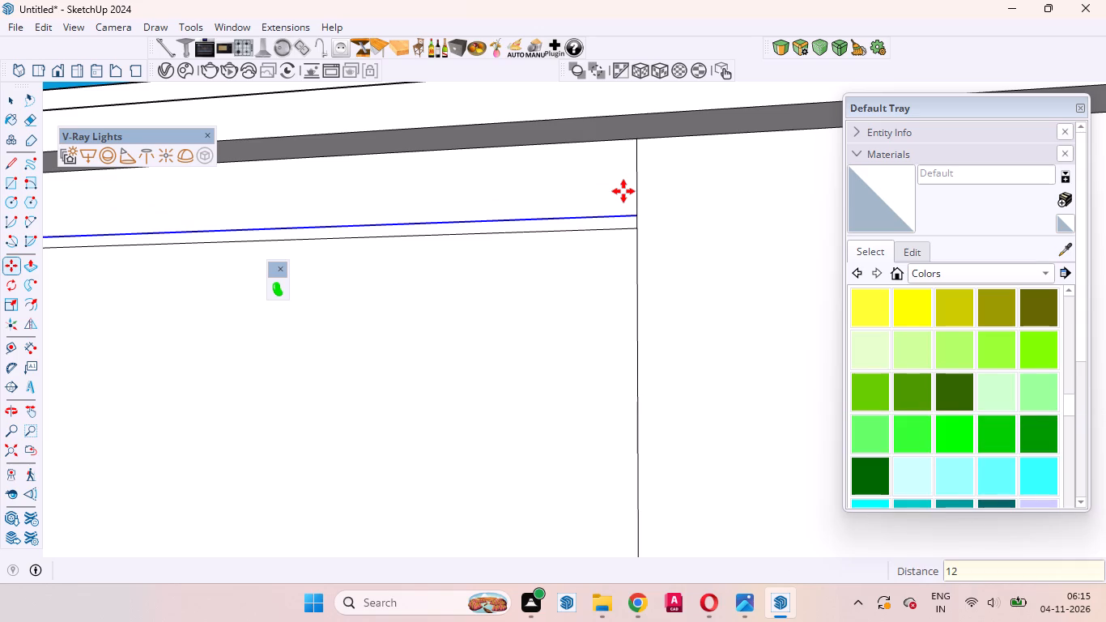
Delete the remaining older horizontal line just below the new 12" copy in the recessed panel.
key("space")
left_click(623, 233)
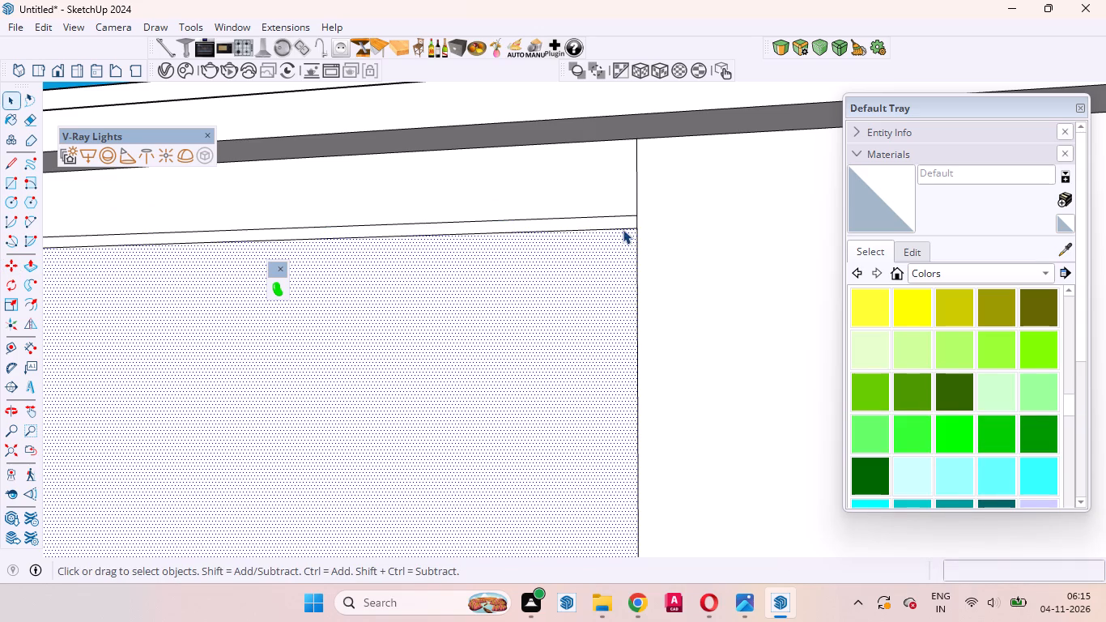
left_click(623, 226)
left_click(623, 226)
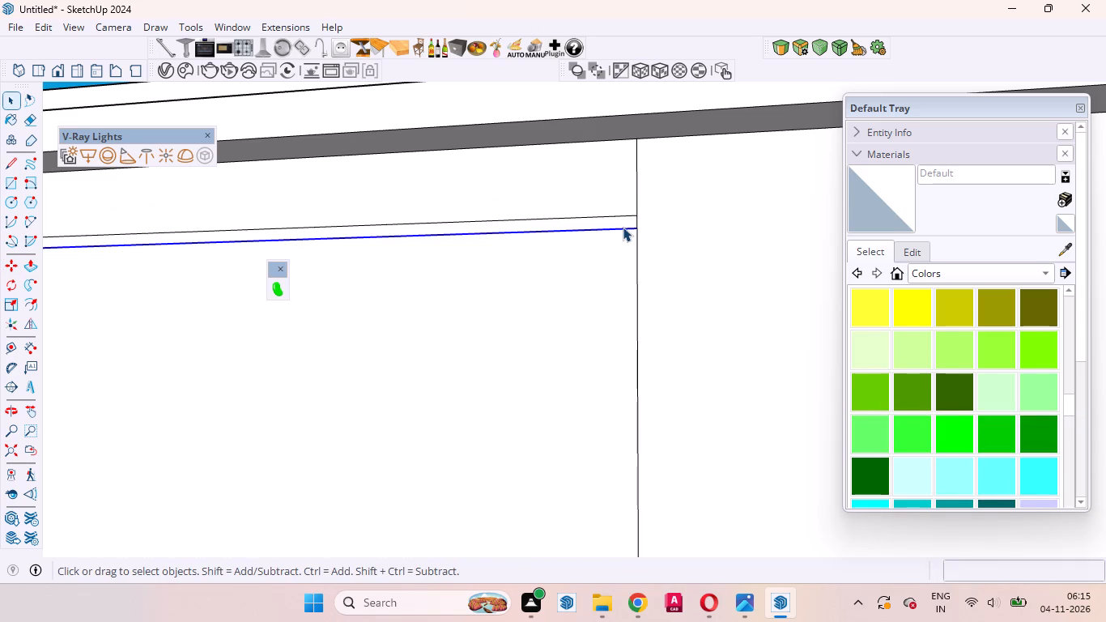
key("Delete")
Delete the short vertical segment between the horizontal line and the panel's top edge.
scroll(749, 300, "down", 15)
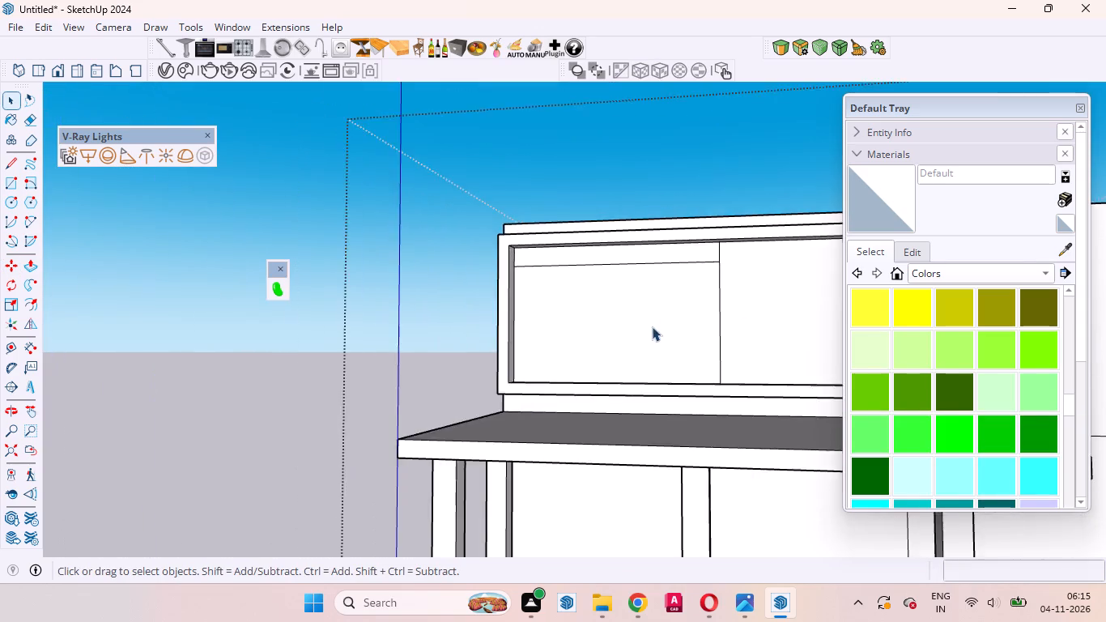
middle_click_drag(652, 330, 704, 356)
scroll(704, 350, "up", 1)
scroll(638, 334, "down", 8)
scroll(742, 342, "up", 4)
scroll(708, 326, "down", 5)
scroll(788, 294, "up", 11)
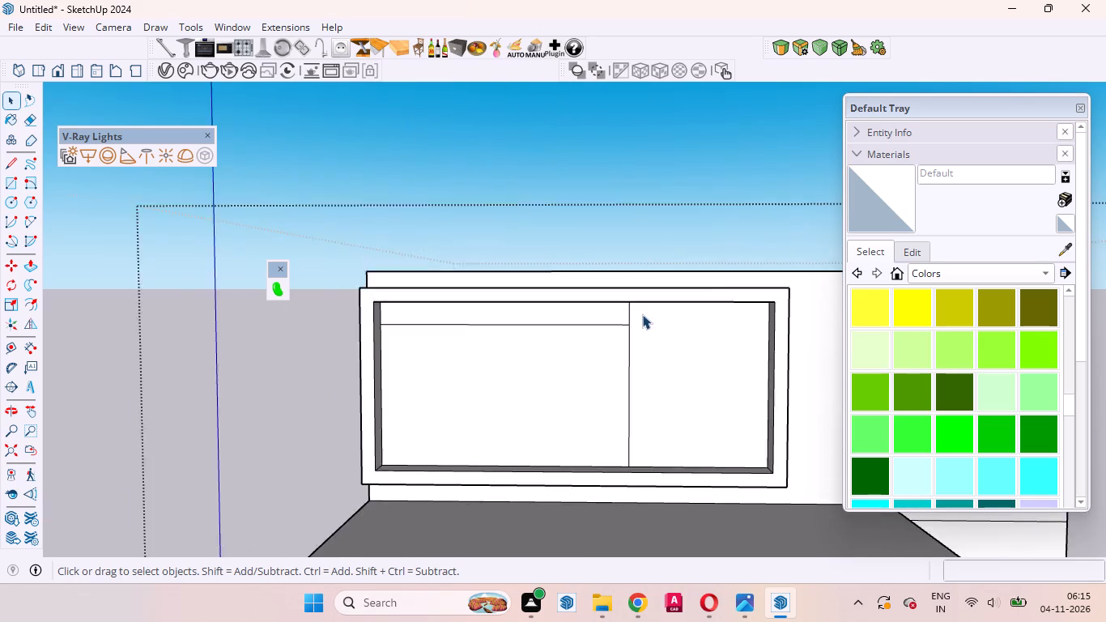
scroll(642, 314, "up", 3)
left_click(622, 318)
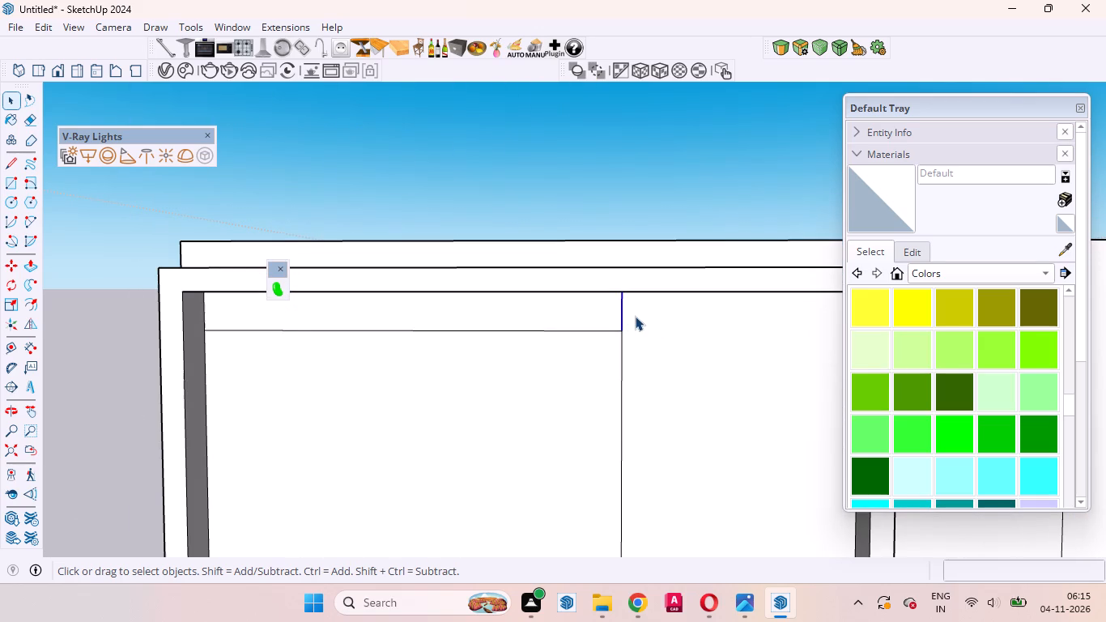
key("Delete")
Push the rectangle outlined in the lower left of the recessed panel 10' inward to form an upper-floor recess.
left_click(525, 431)
scroll(593, 353, "down", 10)
scroll(631, 327, "up", 1)
scroll(631, 327, "down", 1)
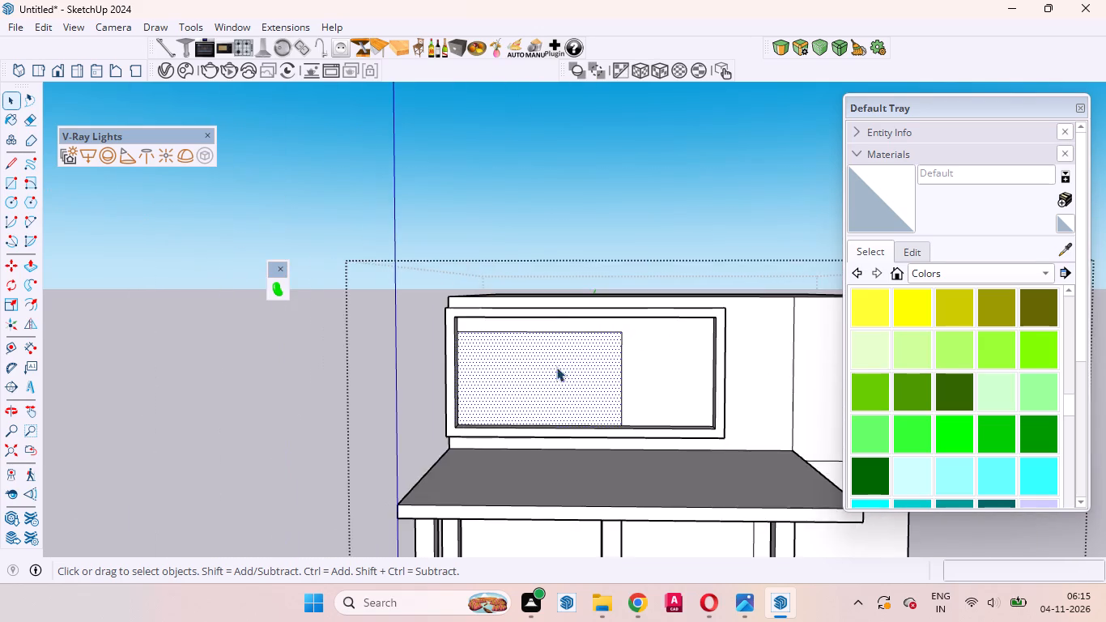
middle_click_drag(556, 376, 787, 396)
scroll(600, 367, "down", 4)
scroll(791, 377, "up", 10)
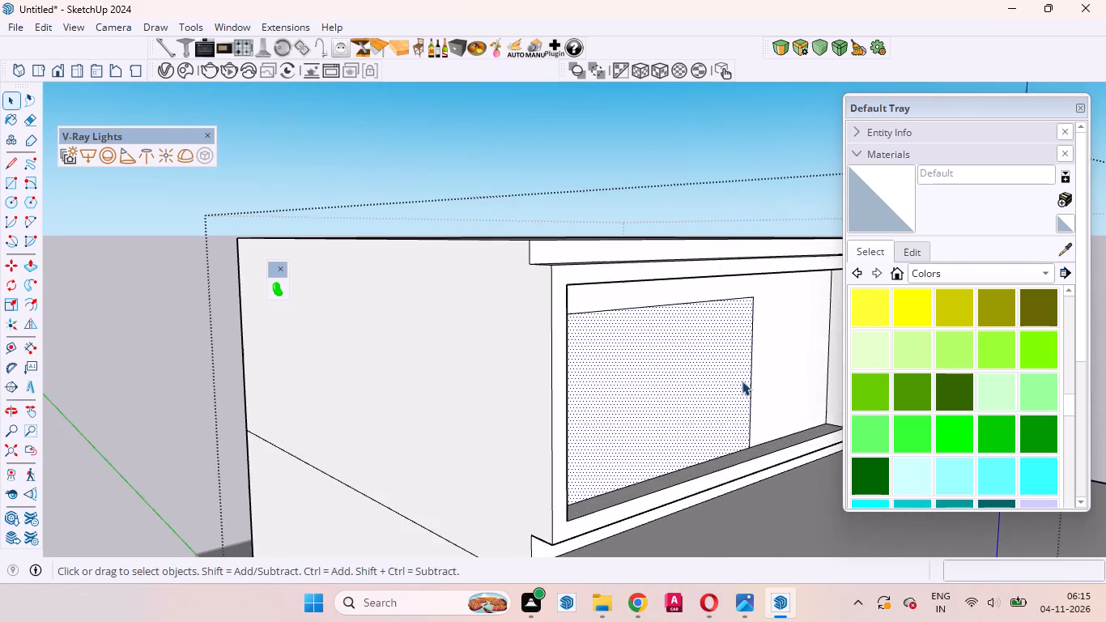
key("p")
left_click(702, 384)
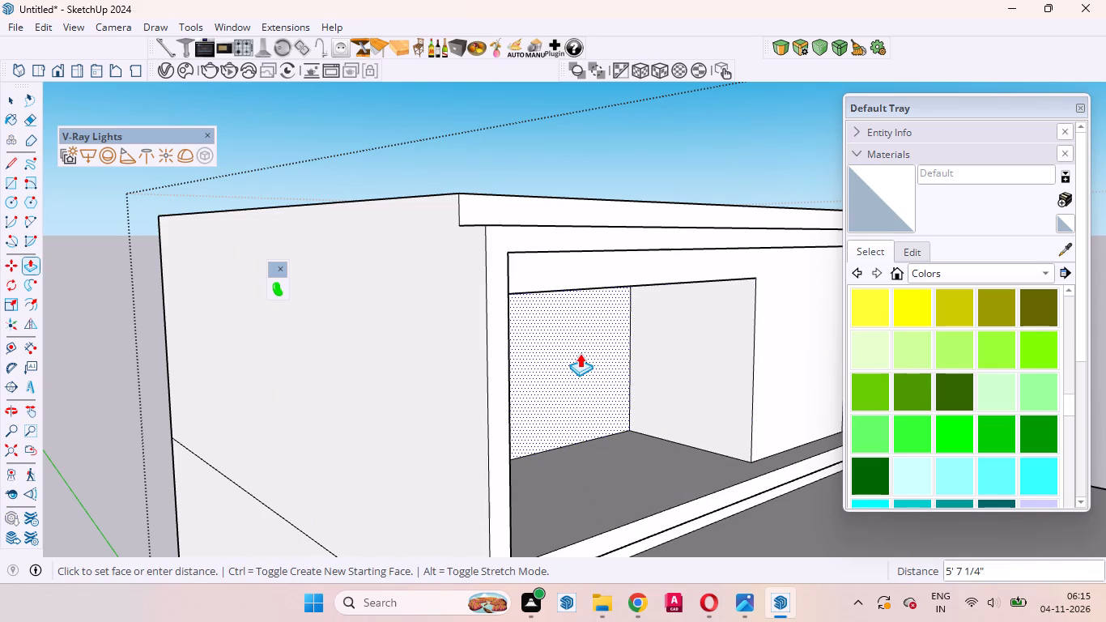
key("1")
type("0'")
key("Return")
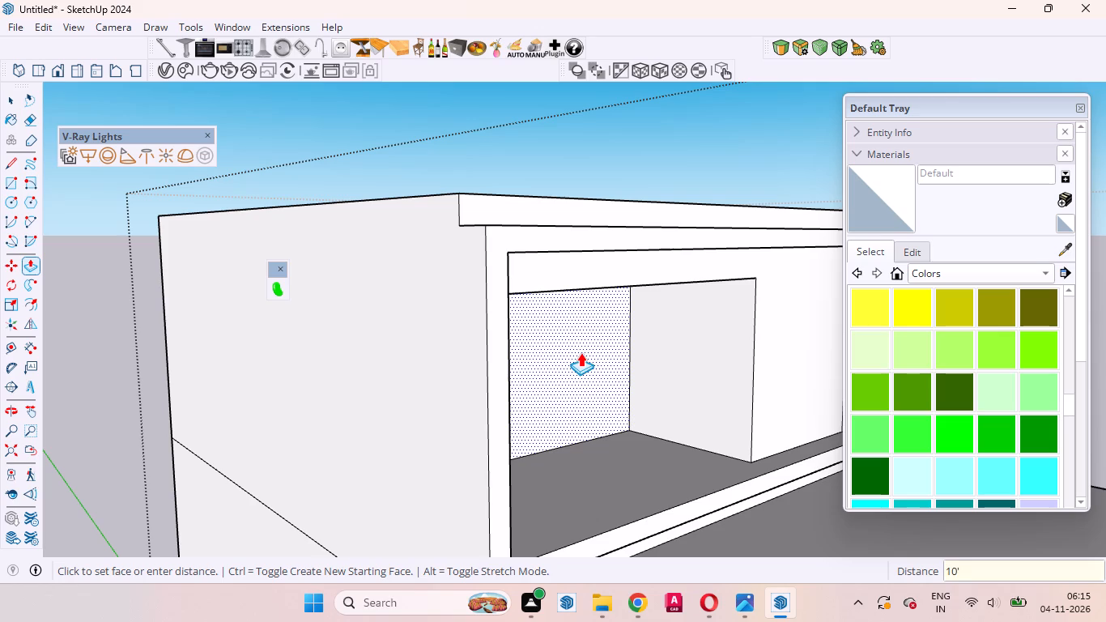
key("space")
Extrude the front face of the projecting upper wall frame outward by 3".
scroll(594, 367, "down", 5)
middle_click_drag(671, 424, 559, 423)
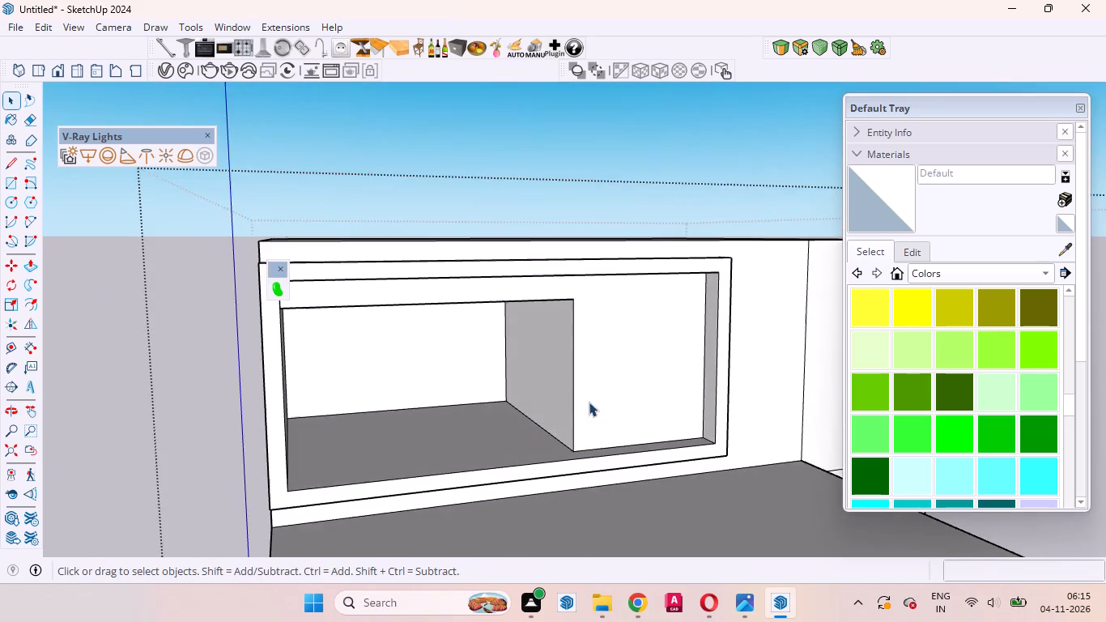
scroll(606, 399, "down", 5)
scroll(595, 420, "up", 1)
middle_click_drag(565, 423, 538, 348)
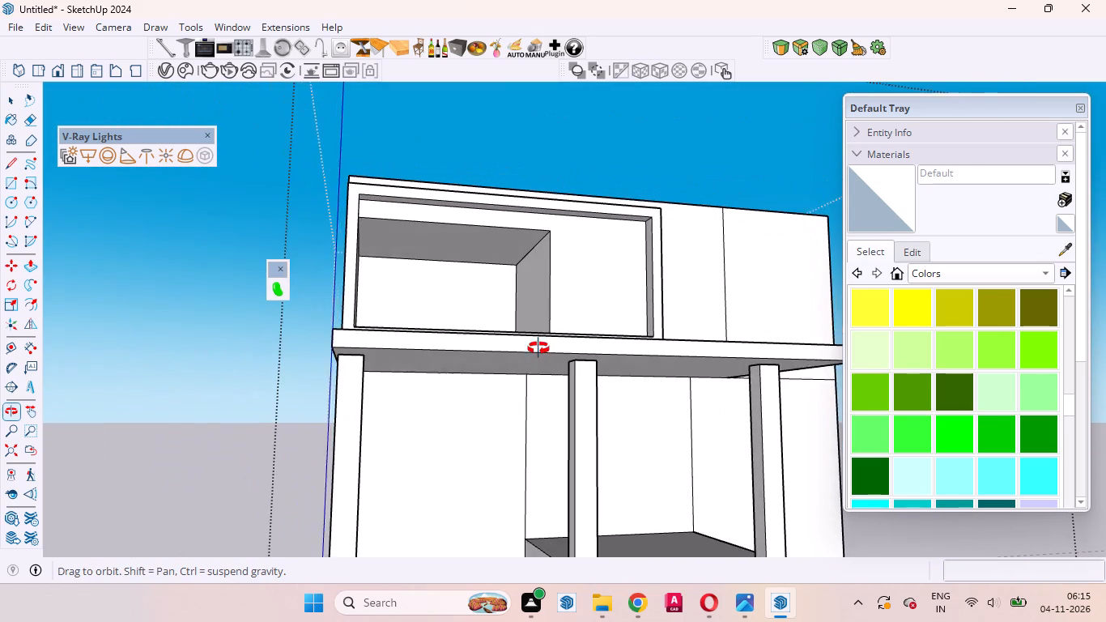
middle_click_drag(538, 348, 604, 398)
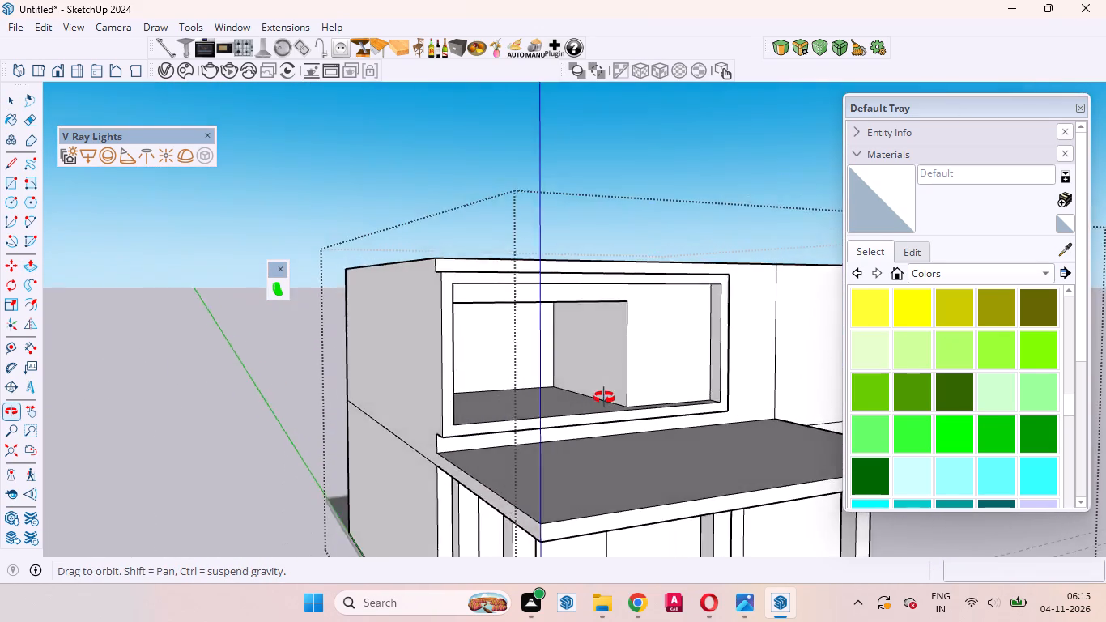
middle_click_drag(604, 398, 696, 449)
scroll(627, 367, "up", 5)
scroll(542, 360, "down", 4)
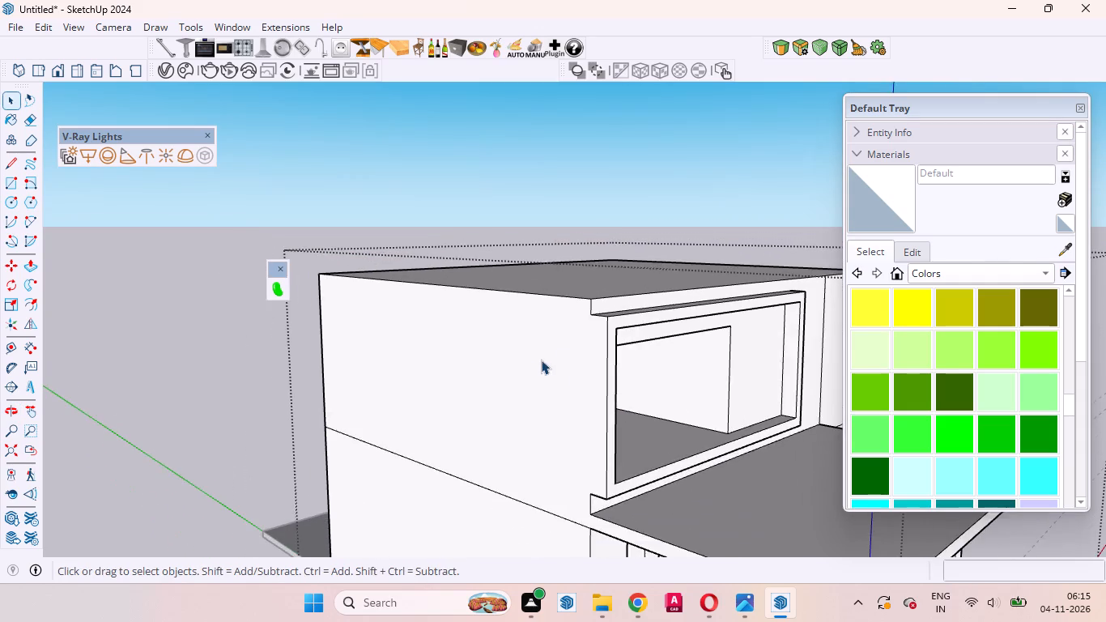
scroll(812, 322, "up", 14)
left_click(768, 279)
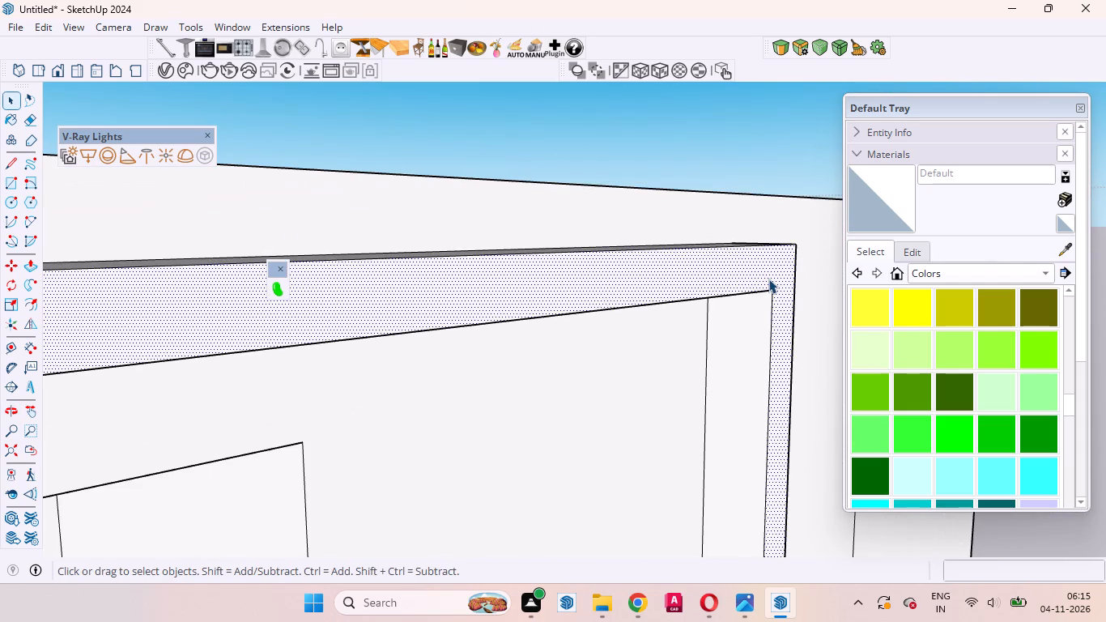
key("p")
left_click(771, 274)
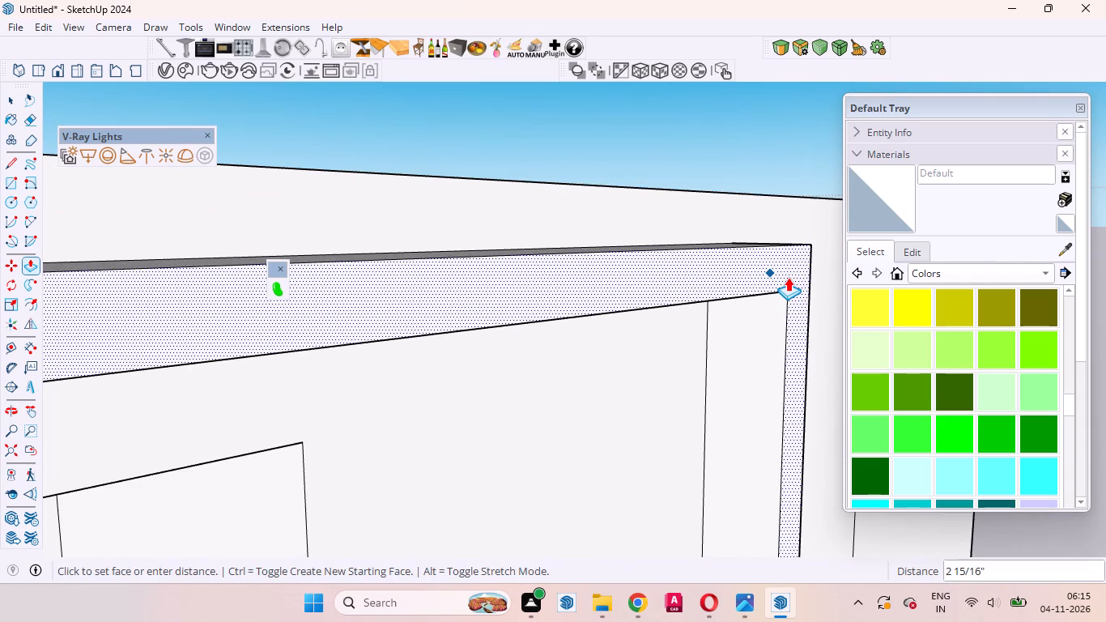
key("2")
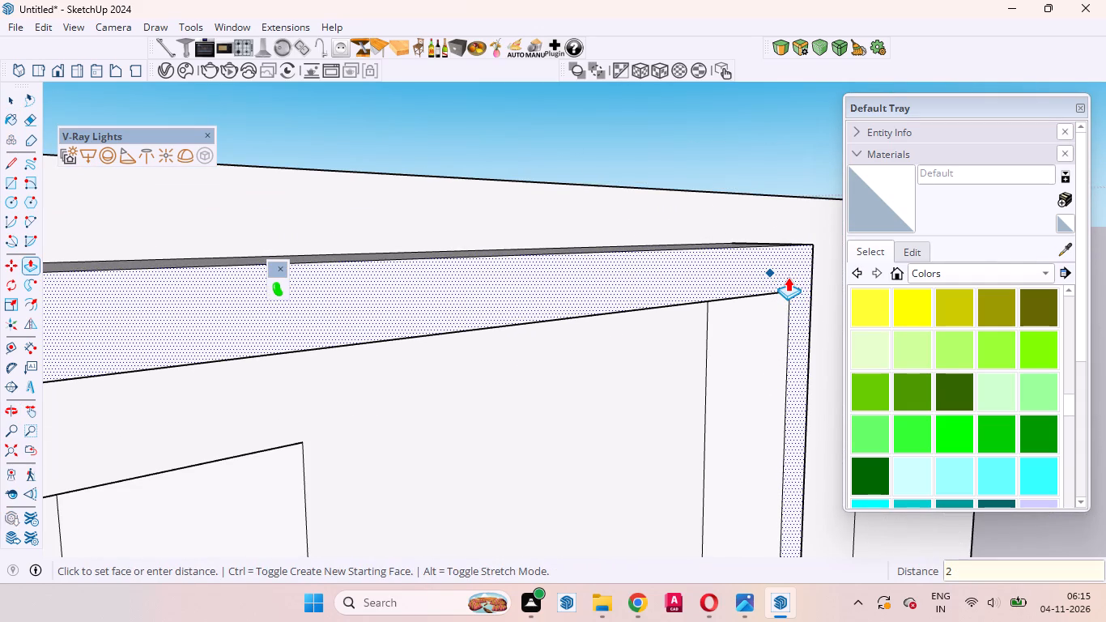
key("3")
key("BackSpace")
key("BackSpace")
key("3")
key("Return")
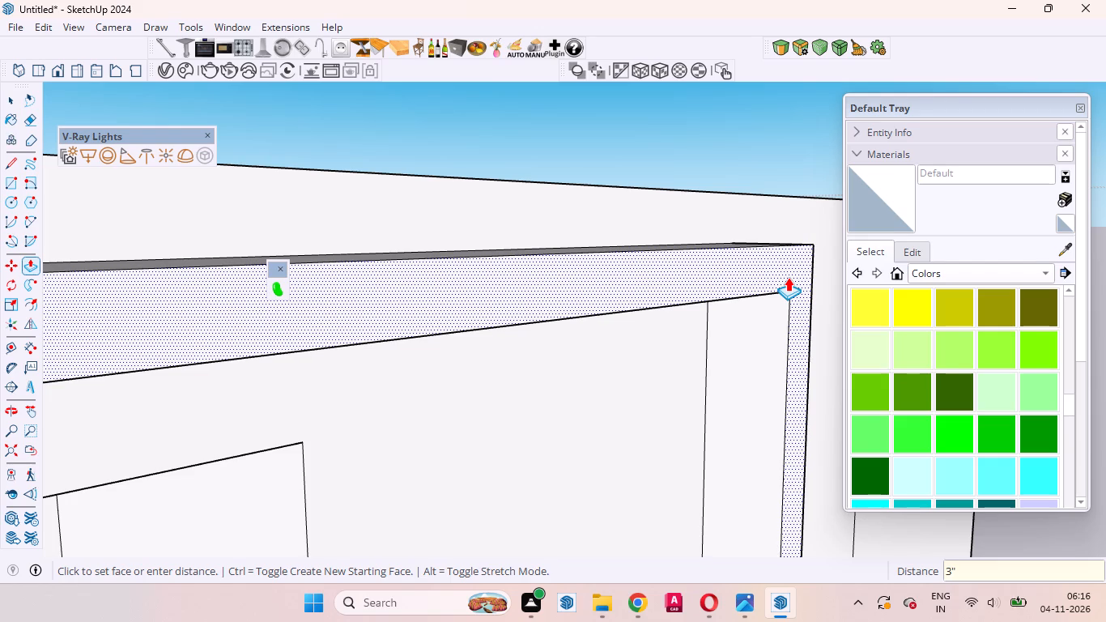
key("space")
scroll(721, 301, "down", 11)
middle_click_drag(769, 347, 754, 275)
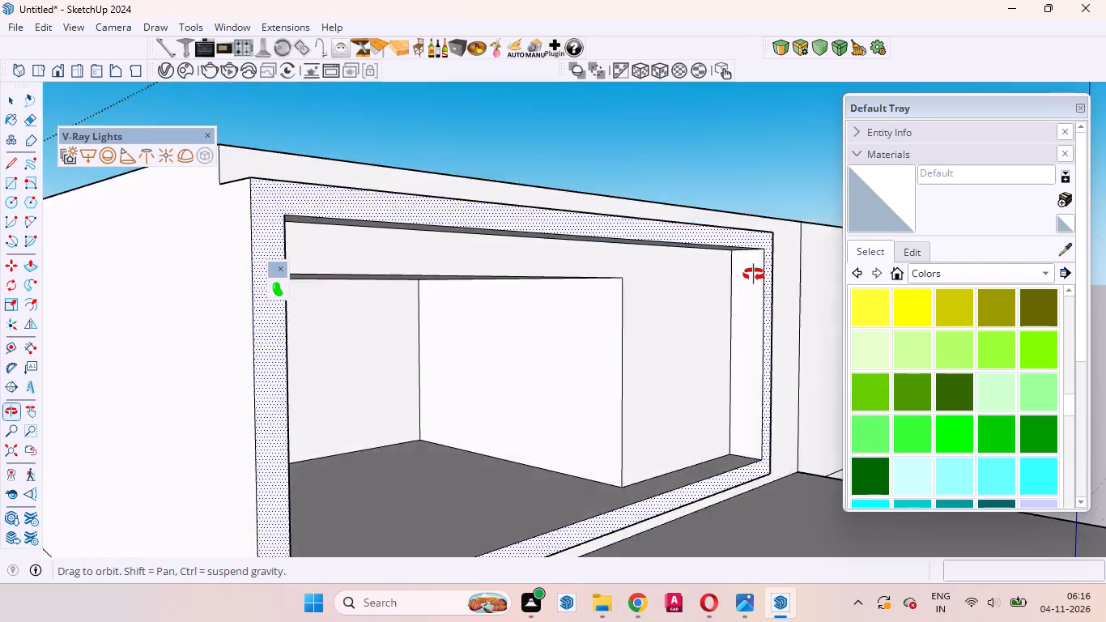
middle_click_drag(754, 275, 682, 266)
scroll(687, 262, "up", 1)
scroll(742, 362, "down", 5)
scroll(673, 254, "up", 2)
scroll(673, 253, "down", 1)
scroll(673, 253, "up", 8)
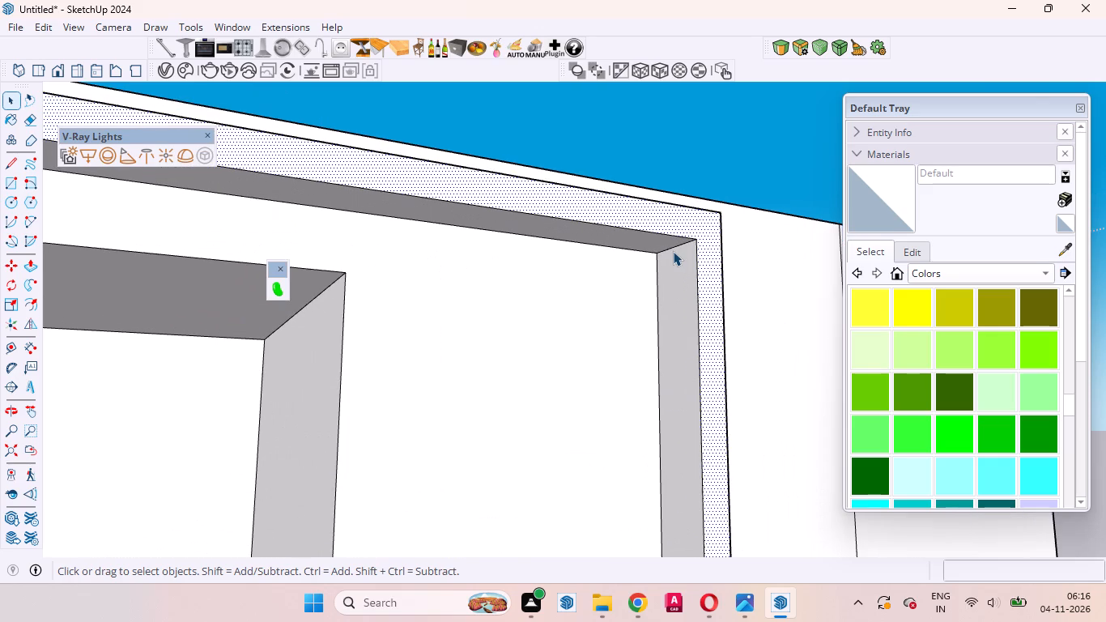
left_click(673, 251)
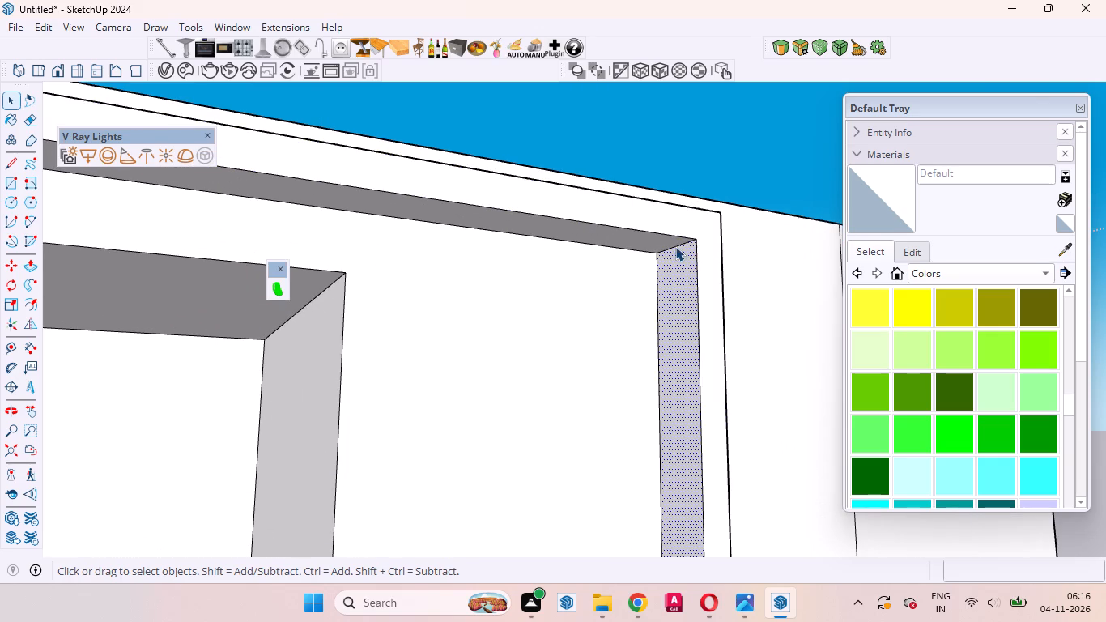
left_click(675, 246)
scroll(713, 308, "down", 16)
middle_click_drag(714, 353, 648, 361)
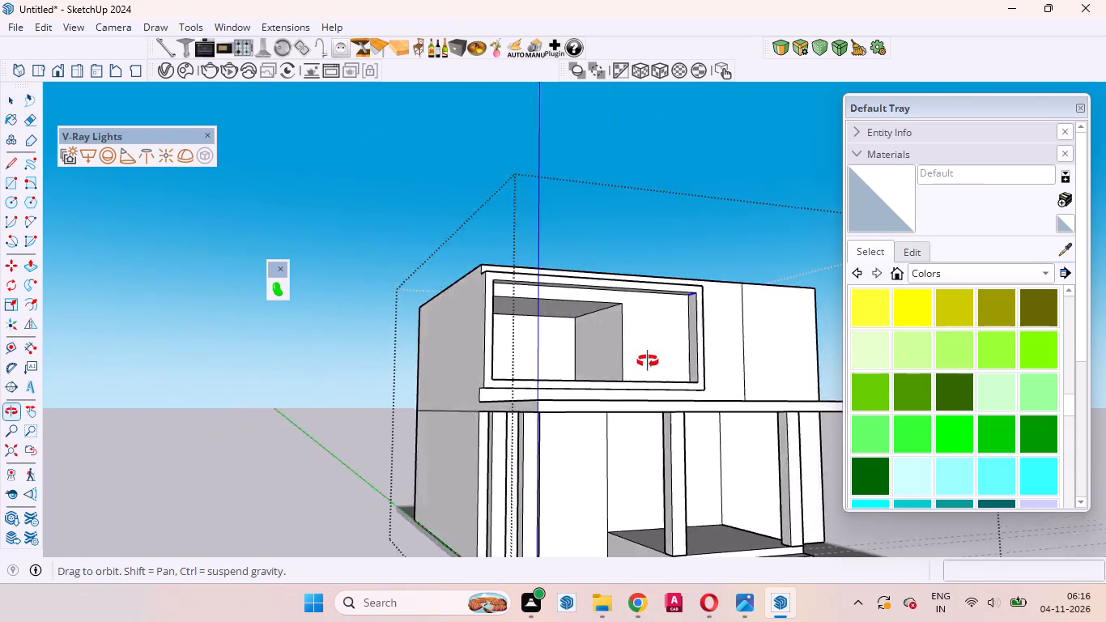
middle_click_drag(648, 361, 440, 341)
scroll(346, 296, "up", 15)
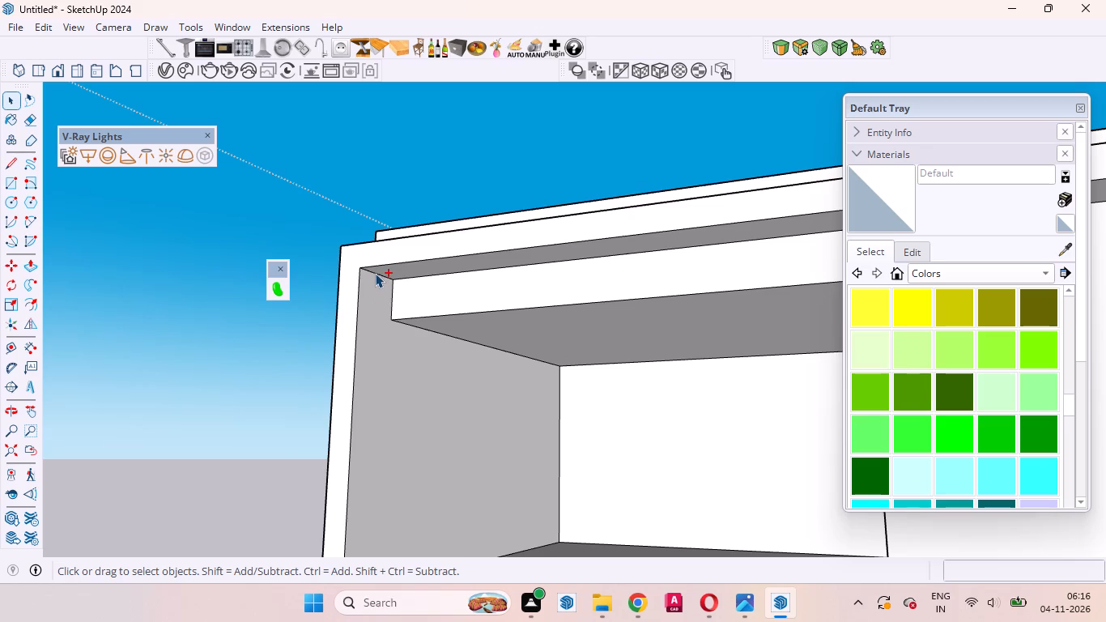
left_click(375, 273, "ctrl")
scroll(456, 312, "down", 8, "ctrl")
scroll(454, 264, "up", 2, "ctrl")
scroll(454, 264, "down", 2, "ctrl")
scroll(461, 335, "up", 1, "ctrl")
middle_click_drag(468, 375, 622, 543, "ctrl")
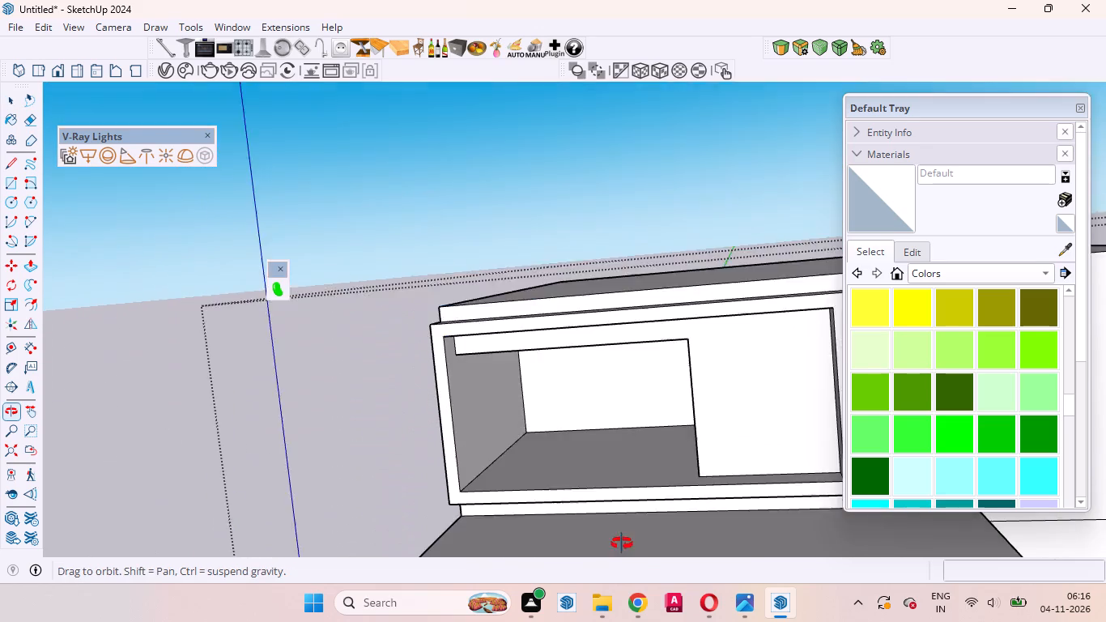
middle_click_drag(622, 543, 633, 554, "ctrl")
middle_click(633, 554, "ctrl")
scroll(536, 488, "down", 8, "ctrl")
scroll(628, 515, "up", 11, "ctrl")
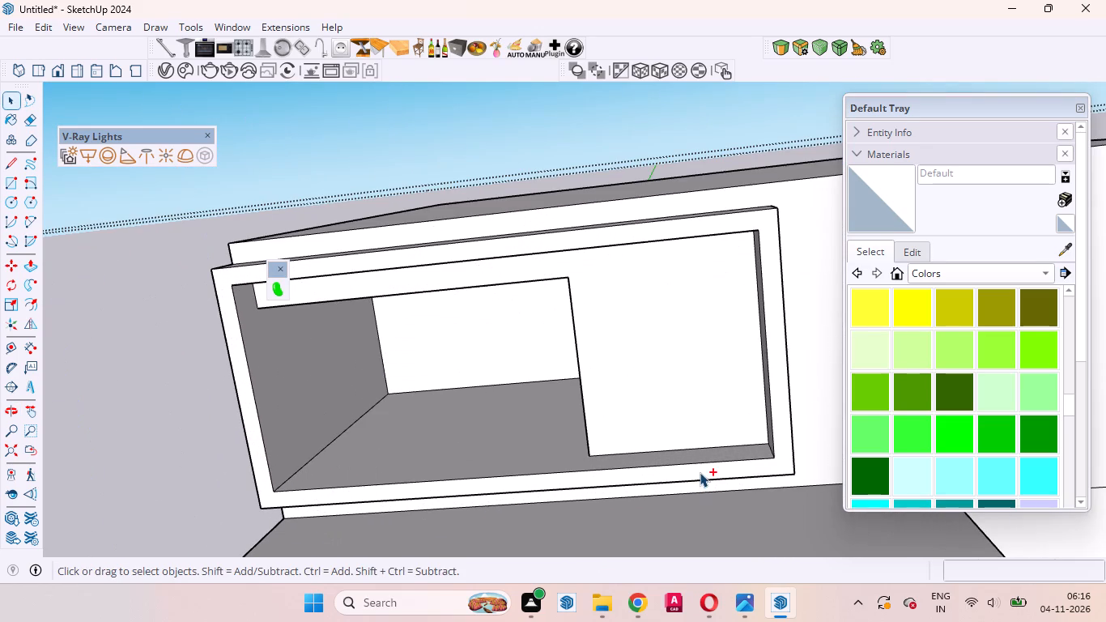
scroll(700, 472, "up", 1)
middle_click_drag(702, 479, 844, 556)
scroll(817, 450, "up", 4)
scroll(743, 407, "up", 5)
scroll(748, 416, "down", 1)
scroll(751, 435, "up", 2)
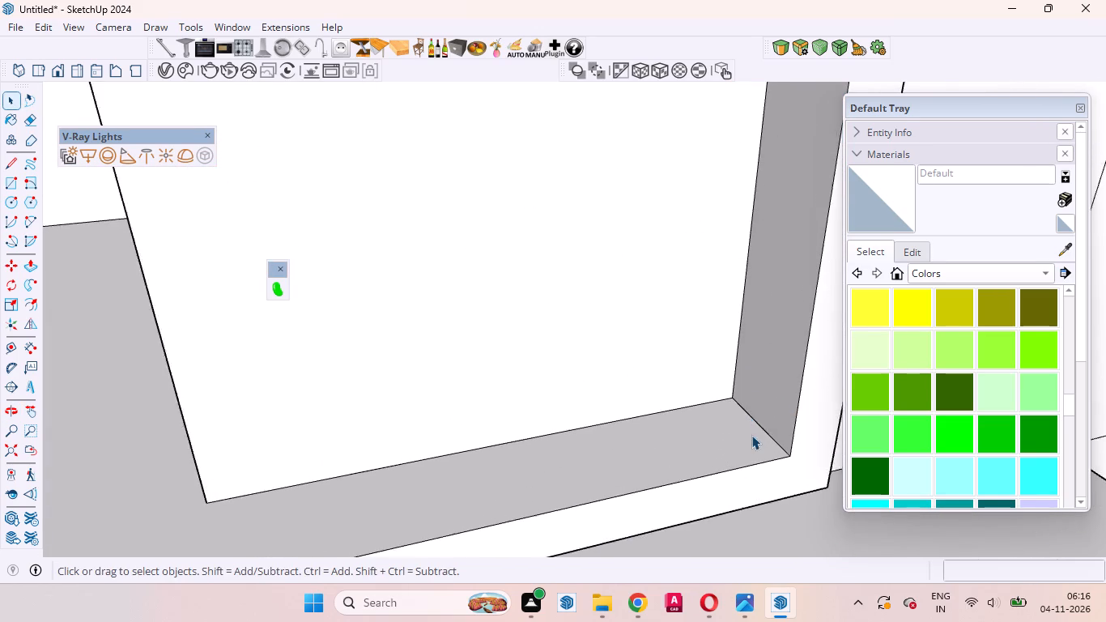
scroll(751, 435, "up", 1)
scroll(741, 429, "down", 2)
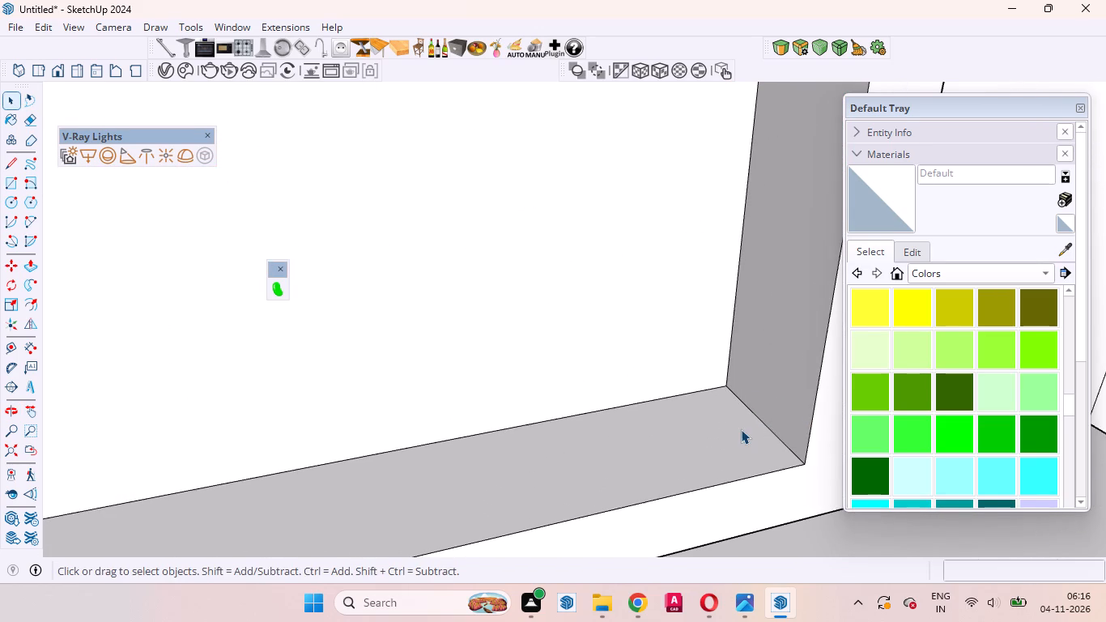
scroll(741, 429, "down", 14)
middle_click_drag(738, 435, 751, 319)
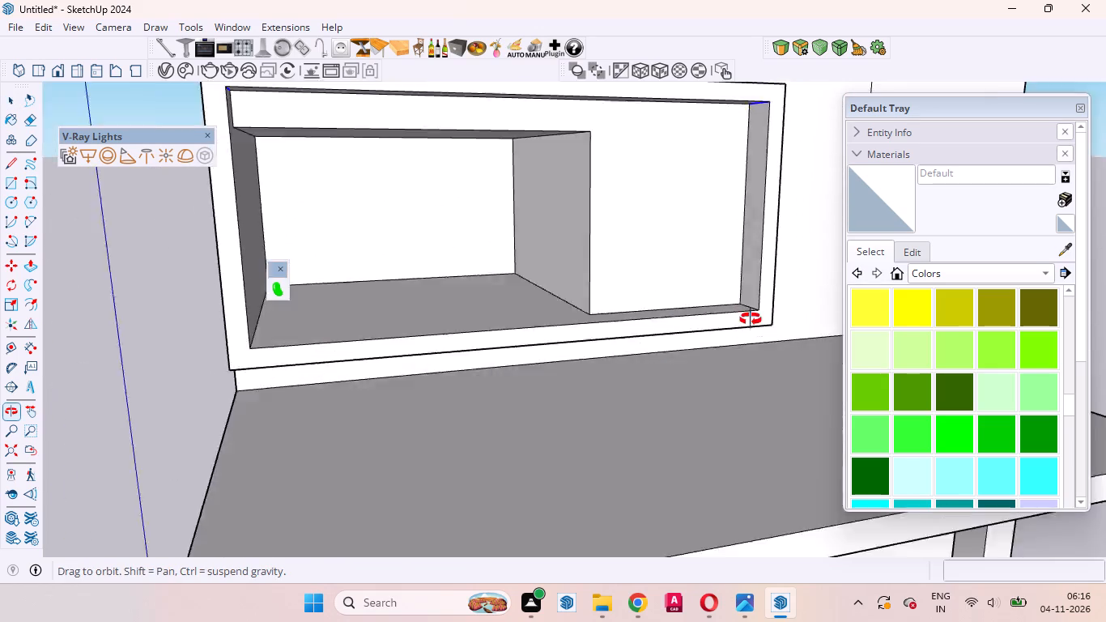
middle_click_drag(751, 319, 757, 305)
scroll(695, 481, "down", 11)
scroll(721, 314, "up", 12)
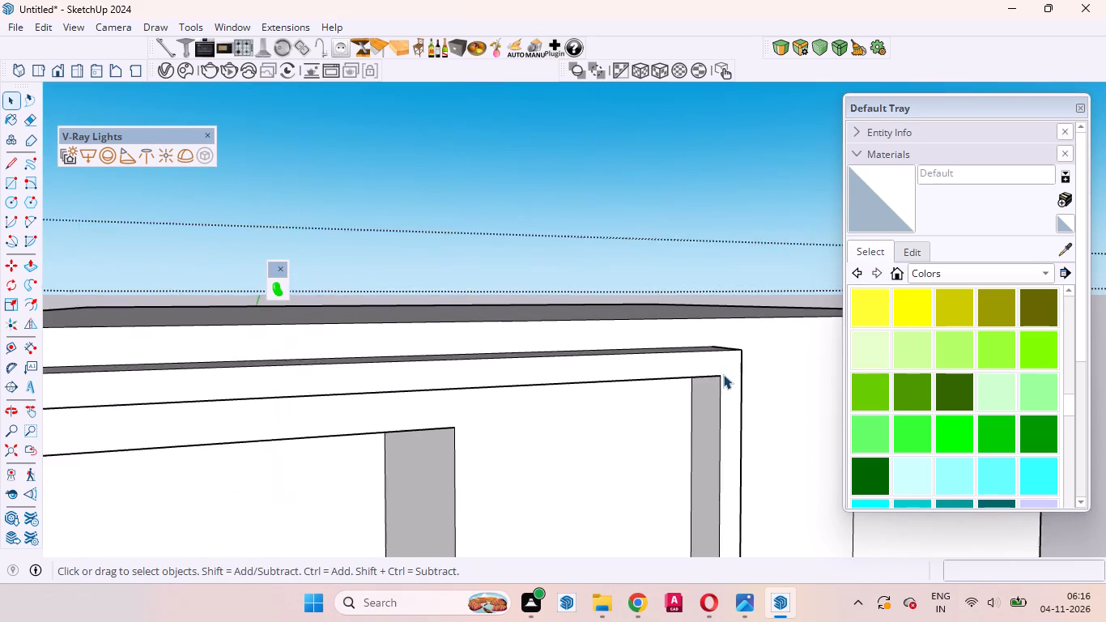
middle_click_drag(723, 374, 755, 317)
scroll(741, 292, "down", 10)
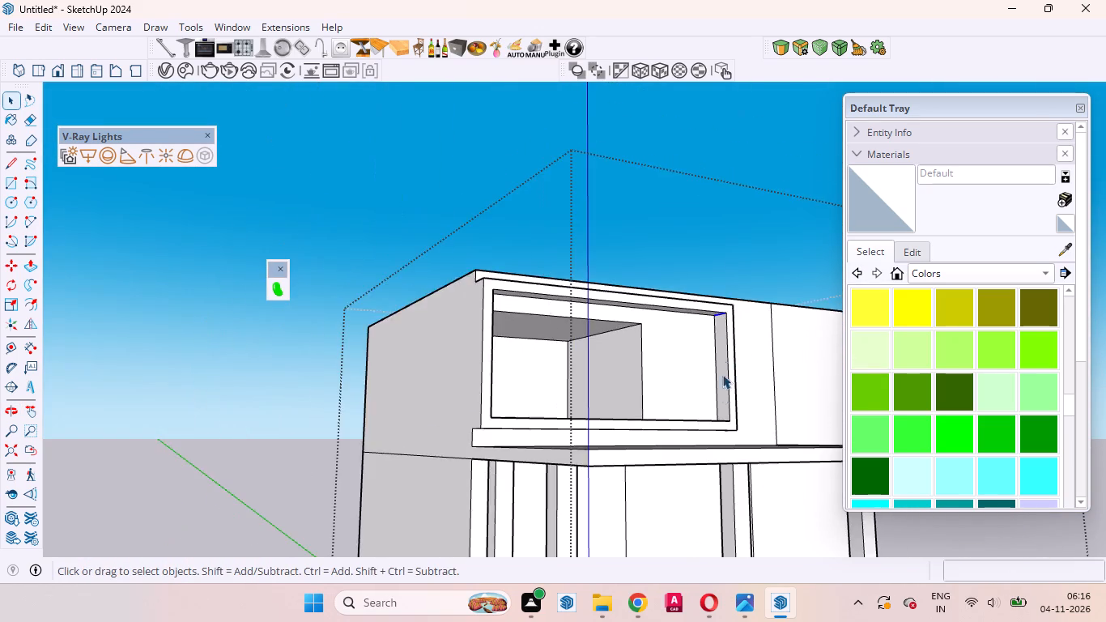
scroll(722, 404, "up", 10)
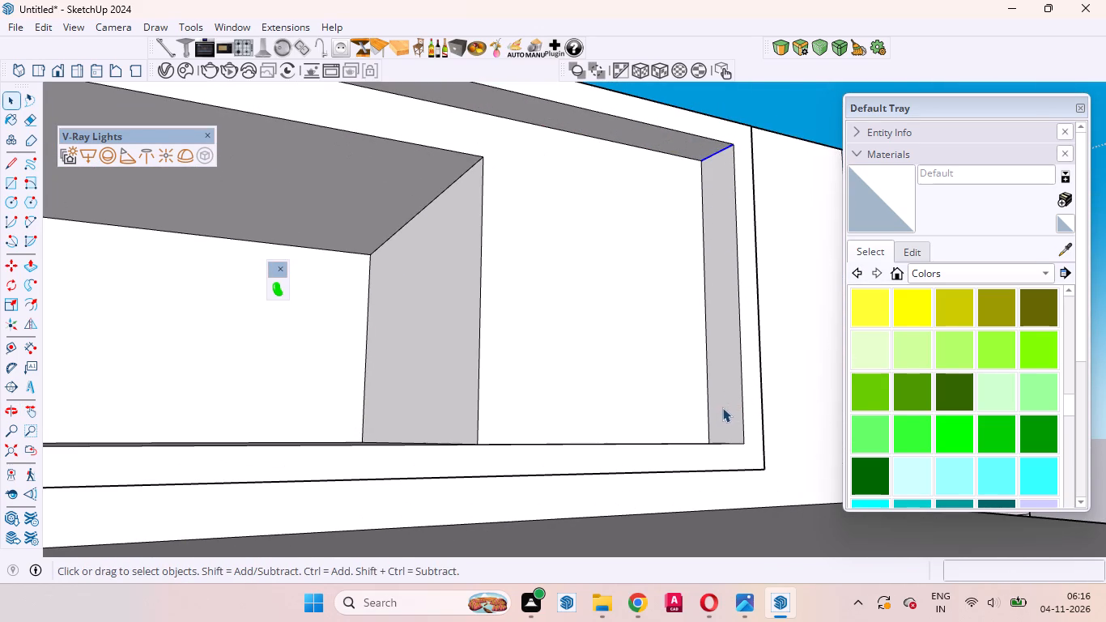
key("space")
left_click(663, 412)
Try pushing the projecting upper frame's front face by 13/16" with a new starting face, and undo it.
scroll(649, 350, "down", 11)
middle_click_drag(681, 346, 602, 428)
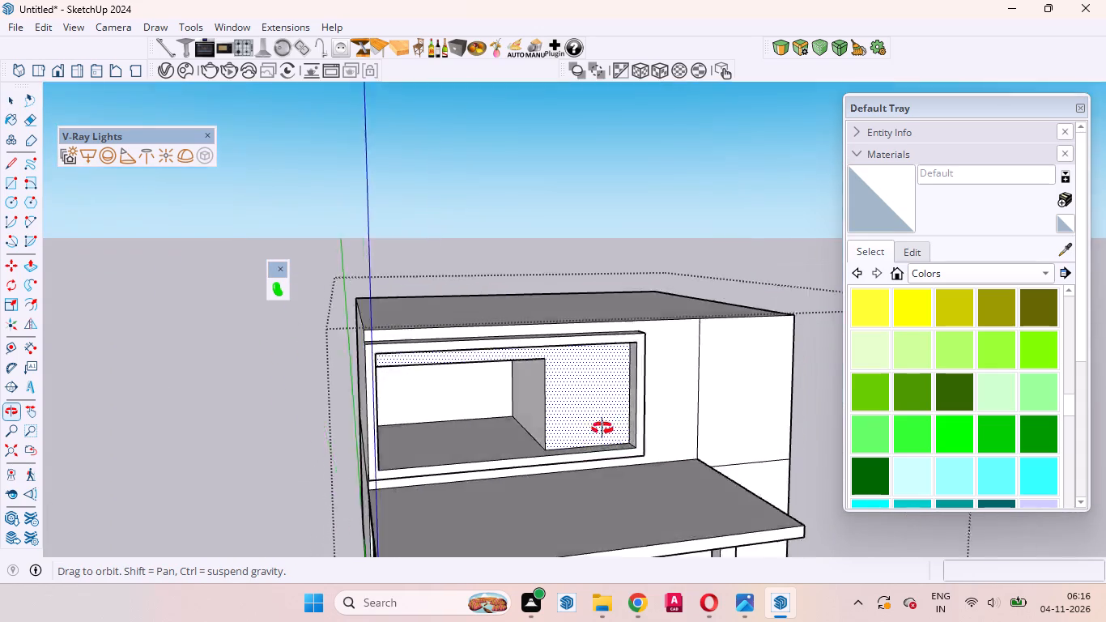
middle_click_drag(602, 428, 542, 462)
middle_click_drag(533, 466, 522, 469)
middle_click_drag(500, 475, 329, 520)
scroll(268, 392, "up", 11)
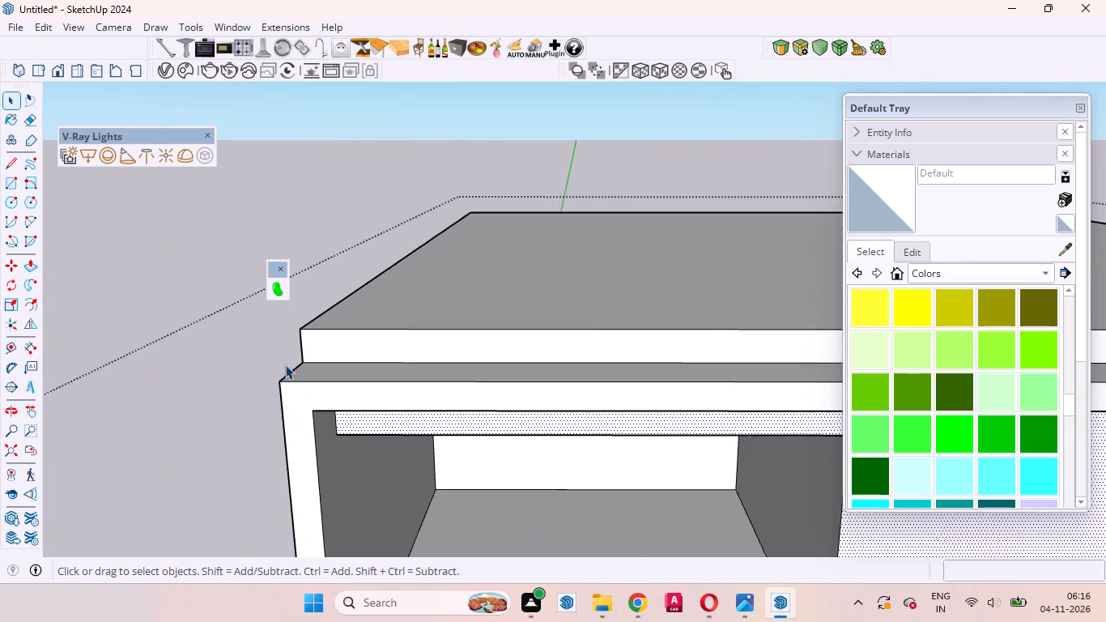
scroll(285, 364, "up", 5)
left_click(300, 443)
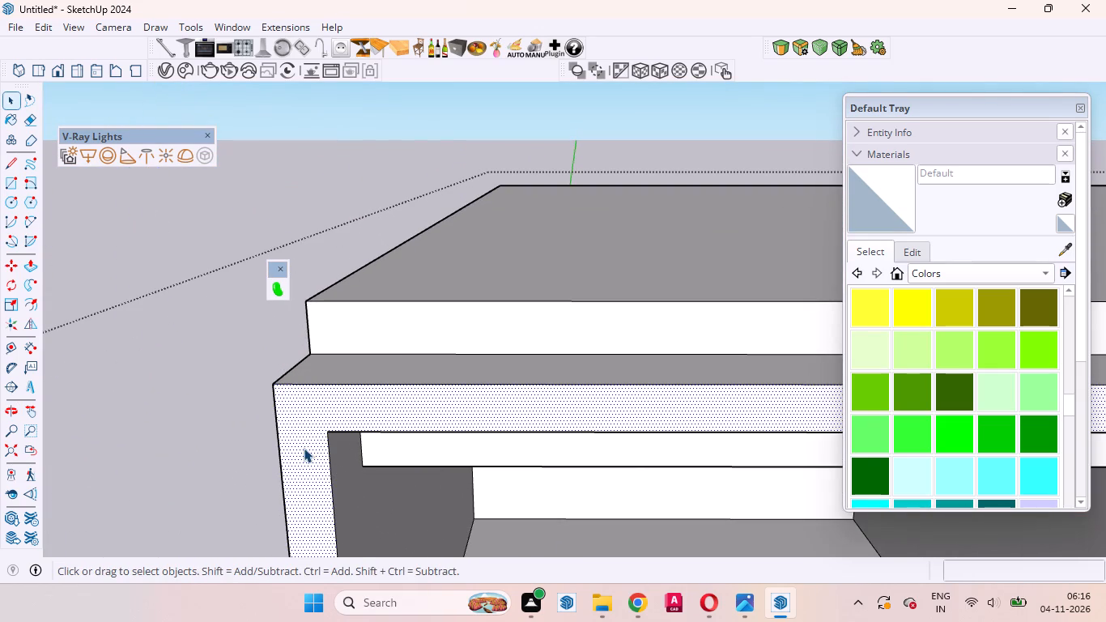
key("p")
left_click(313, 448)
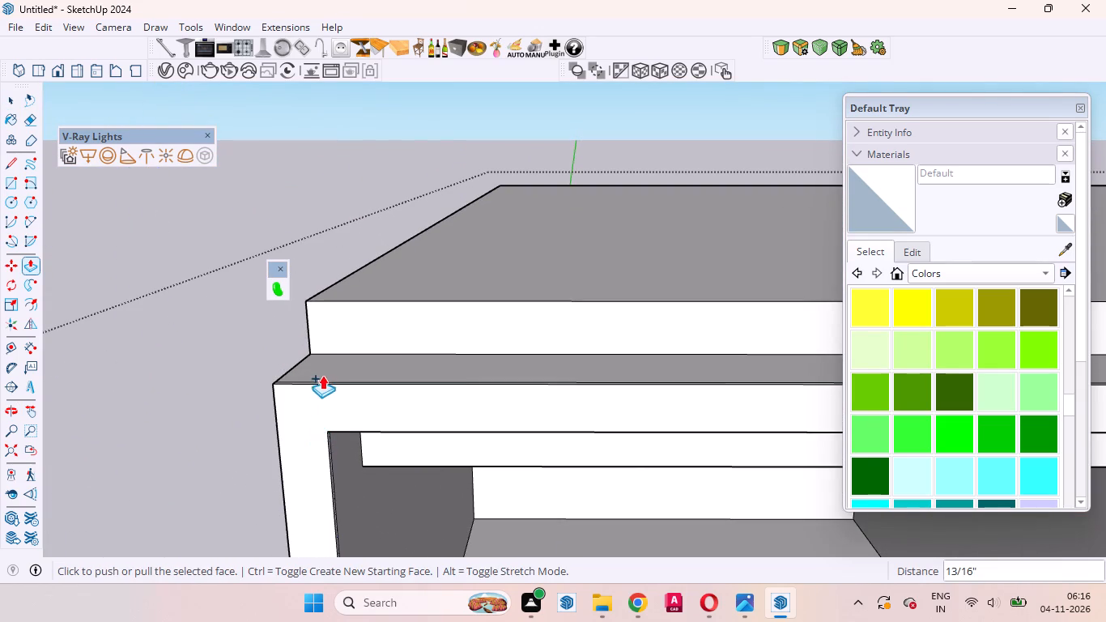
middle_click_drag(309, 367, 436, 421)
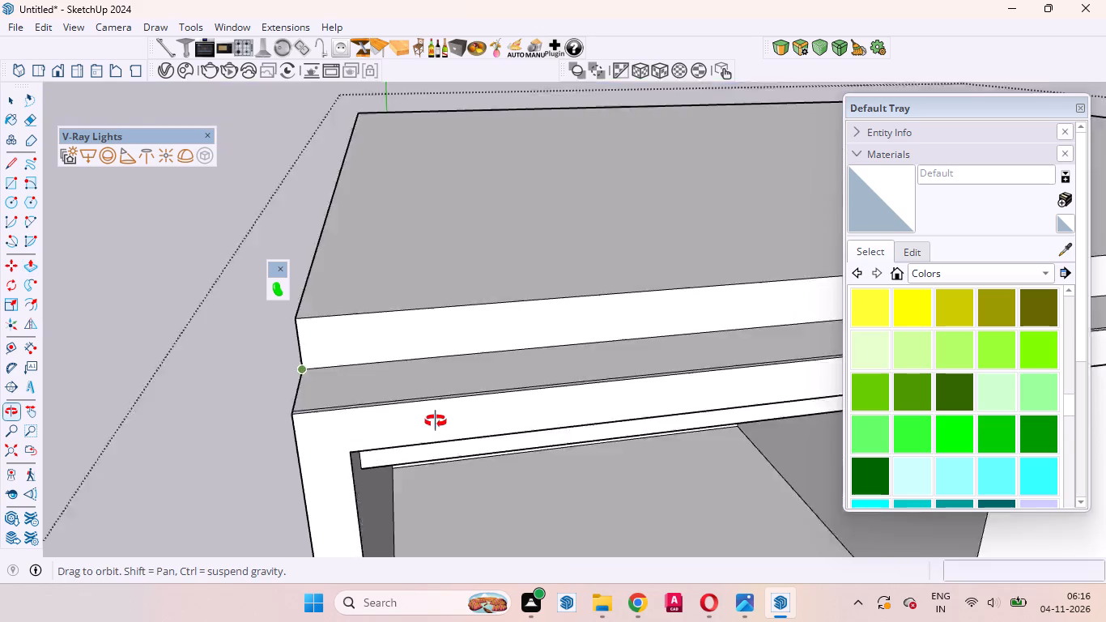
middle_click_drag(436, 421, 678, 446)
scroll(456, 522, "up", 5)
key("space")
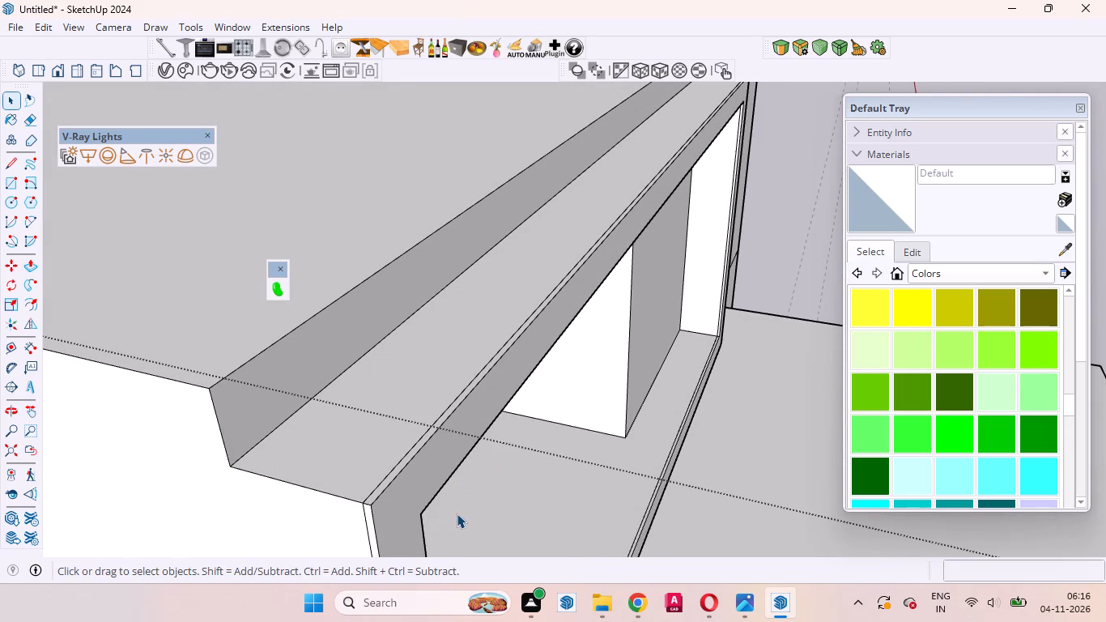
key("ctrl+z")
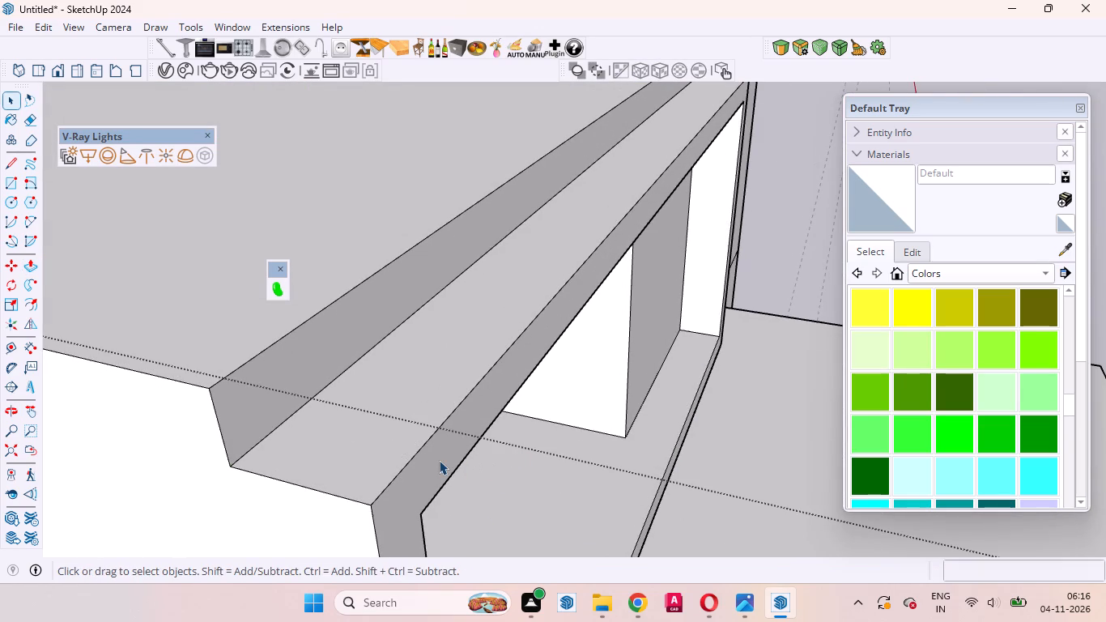
Push the projecting frame's front face 1' 3" back to the wall plane, keeping the starting face in front.
left_click(439, 460)
key("p")
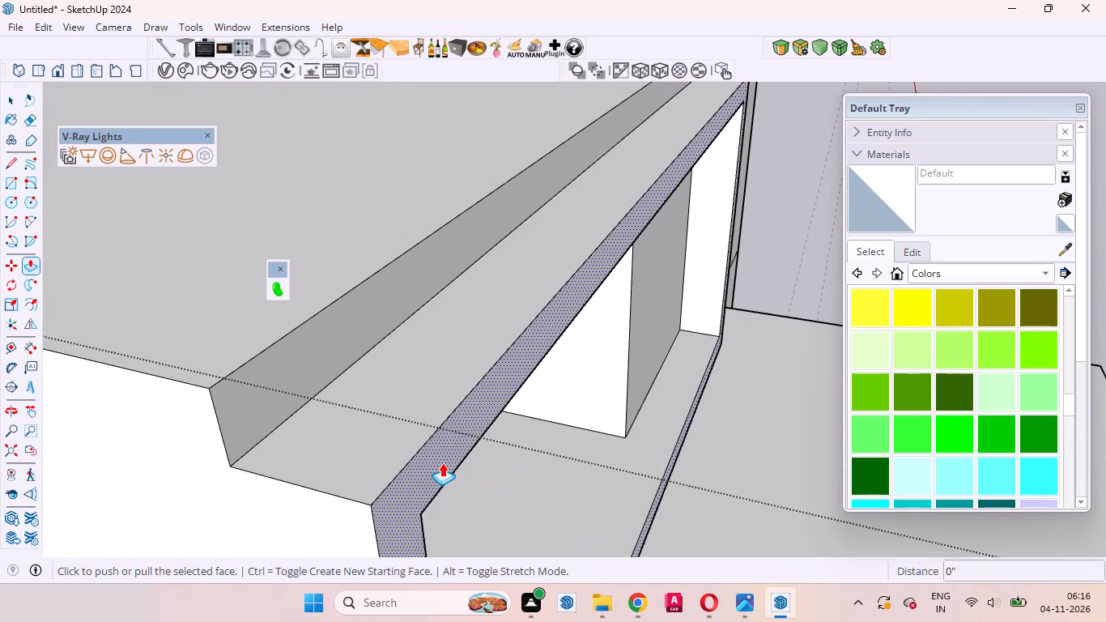
left_click(443, 462)
left_click_drag(445, 460, 317, 447)
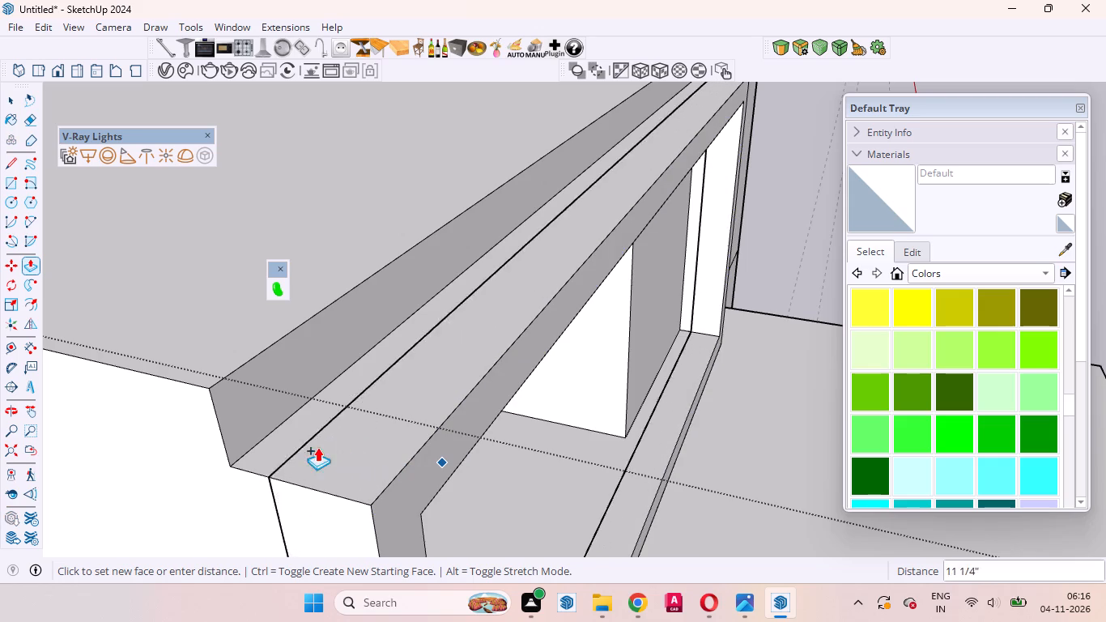
left_click_drag(317, 447, 245, 454)
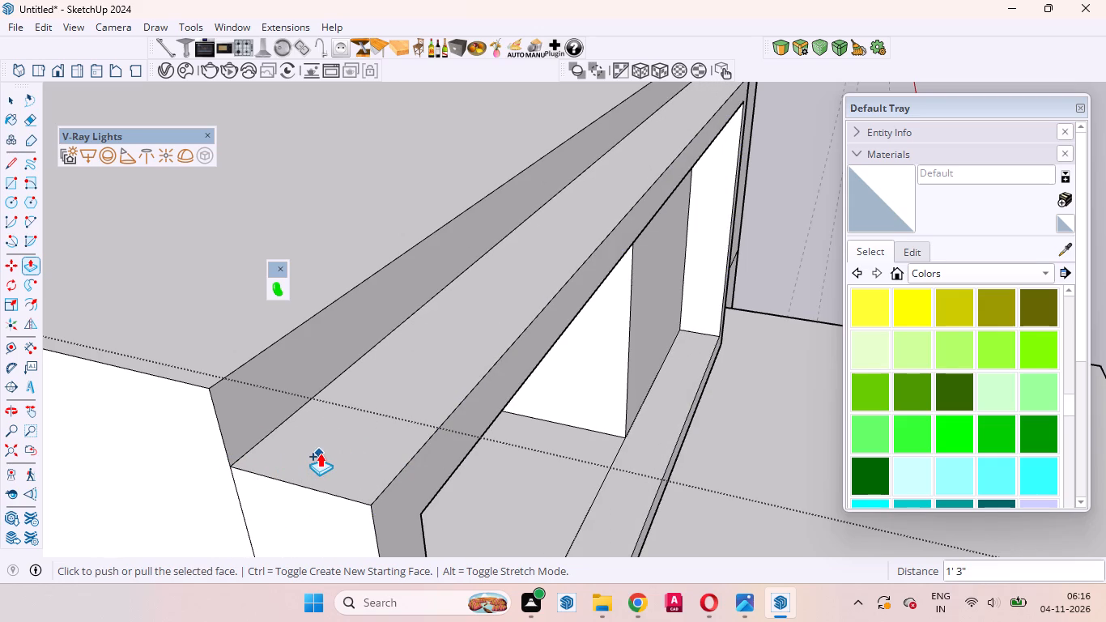
key("space")
Select the inner and outer depth edges at the upper-right corner of the projecting upper-floor frame.
scroll(455, 393, "down", 18)
middle_click_drag(564, 402, 483, 412)
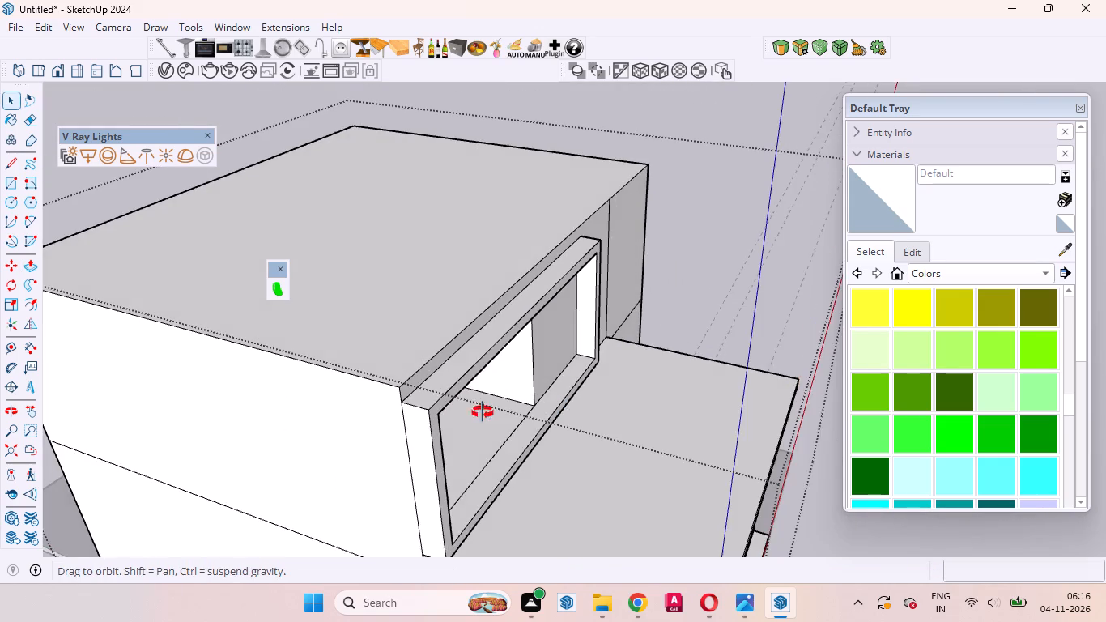
middle_click_drag(483, 412, 397, 365)
scroll(516, 439, "down", 10)
scroll(469, 300, "up", 8)
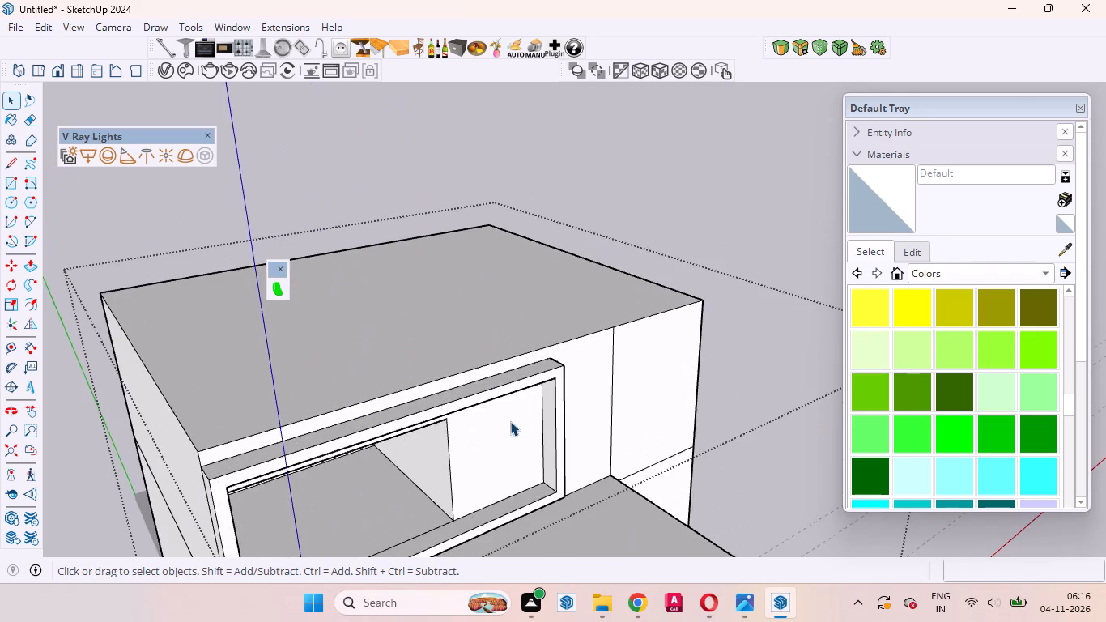
middle_click_drag(510, 420, 491, 329)
scroll(508, 286, "up", 11)
middle_click_drag(534, 379, 531, 330)
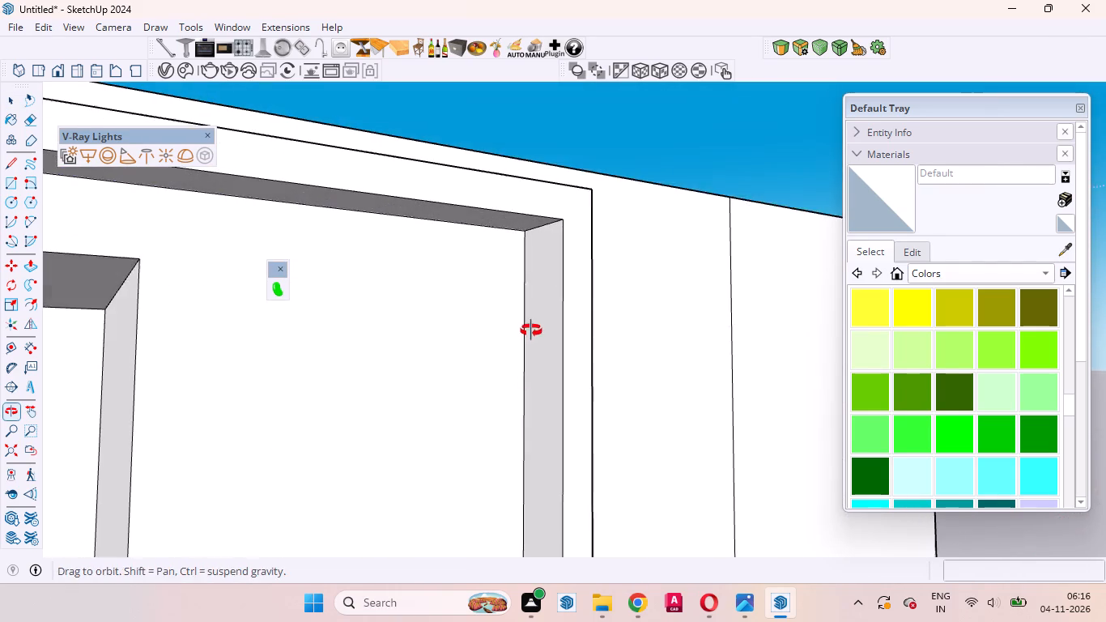
middle_click_drag(531, 330, 531, 323)
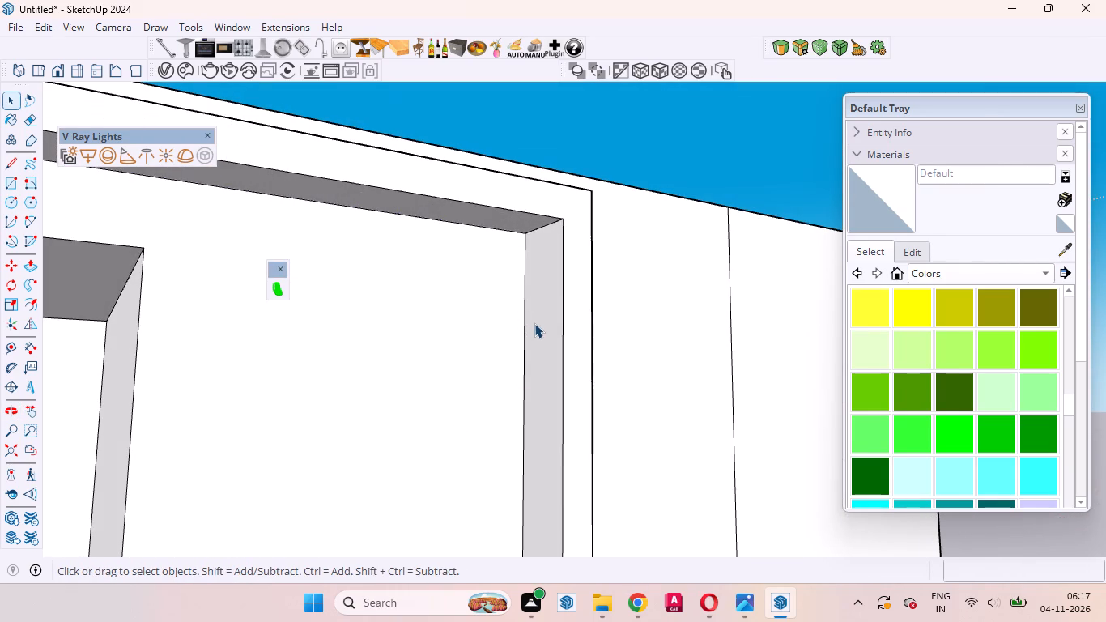
scroll(542, 228, "up", 2)
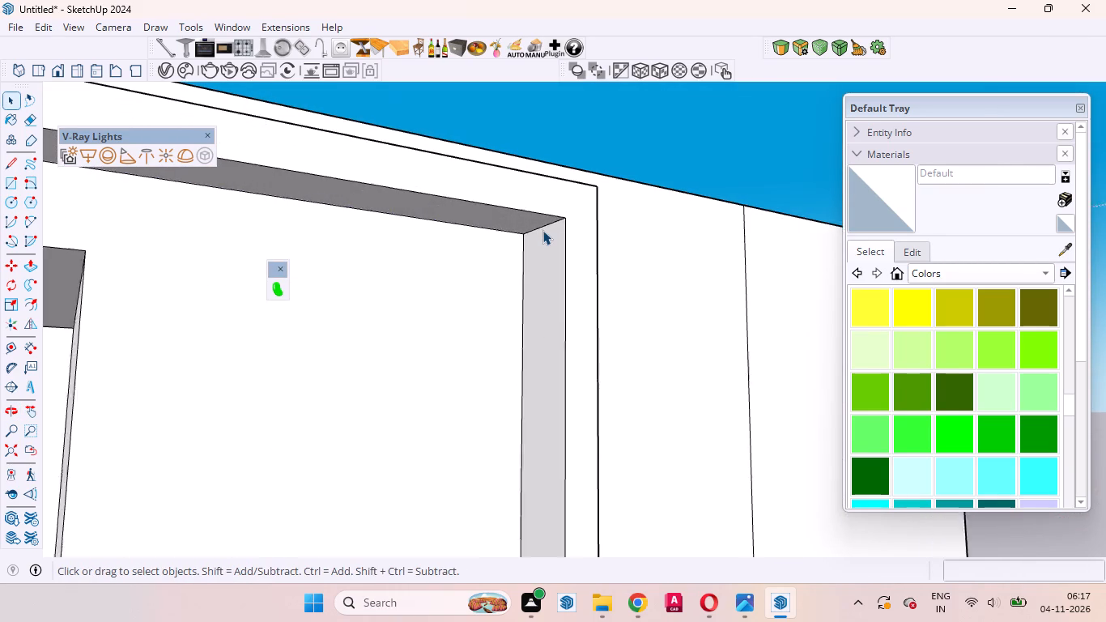
scroll(542, 230, "up", 8)
left_click(542, 223)
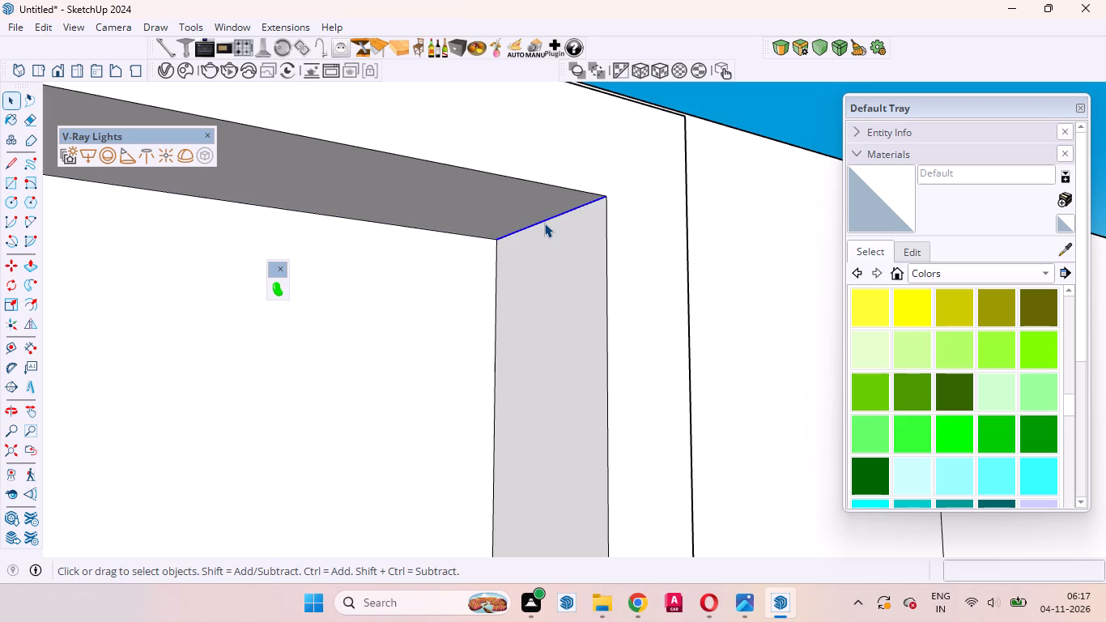
scroll(538, 267, "down", 19, "ctrl")
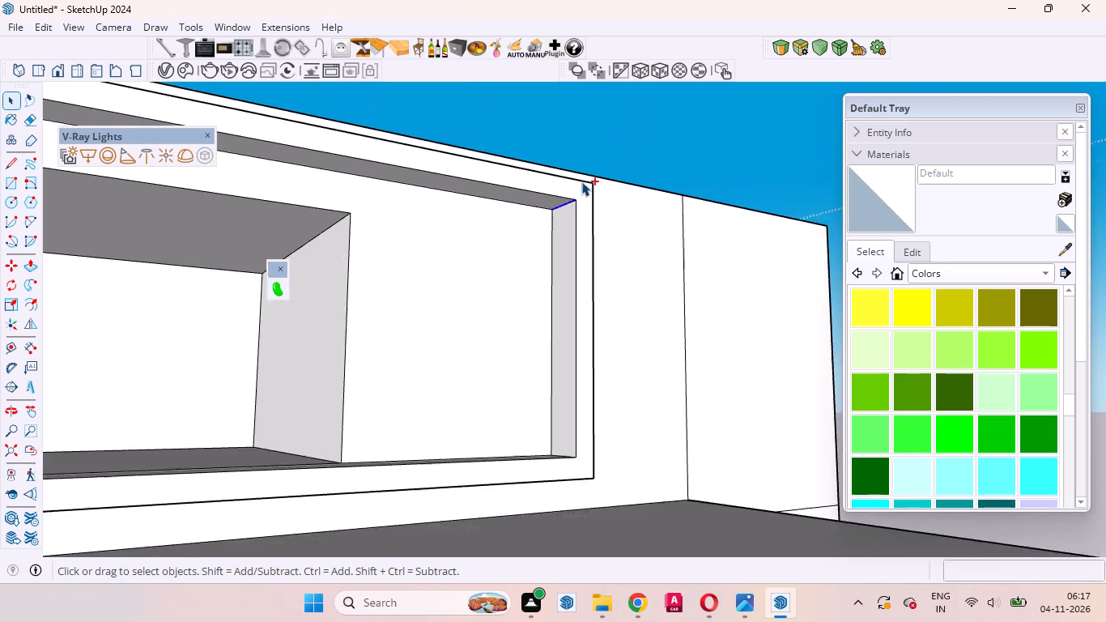
scroll(581, 181, "down", 4, "ctrl")
scroll(594, 181, "up", 8, "ctrl")
middle_click_drag(594, 203, 329, 462, "ctrl")
scroll(335, 433, "down", 1, "ctrl")
scroll(534, 343, "up", 2, "ctrl")
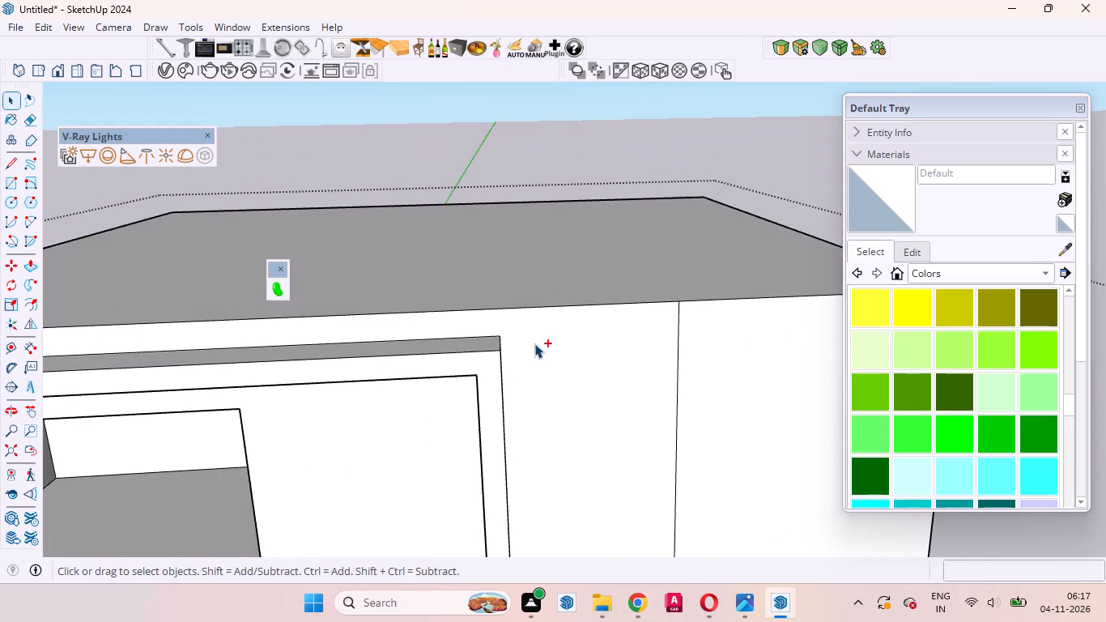
scroll(534, 343, "up", 13, "ctrl")
left_click(453, 334, "ctrl")
Add the inner and outer depth edges at the projecting frame's lower-right corner to the selection.
scroll(538, 330, "down", 8, "ctrl")
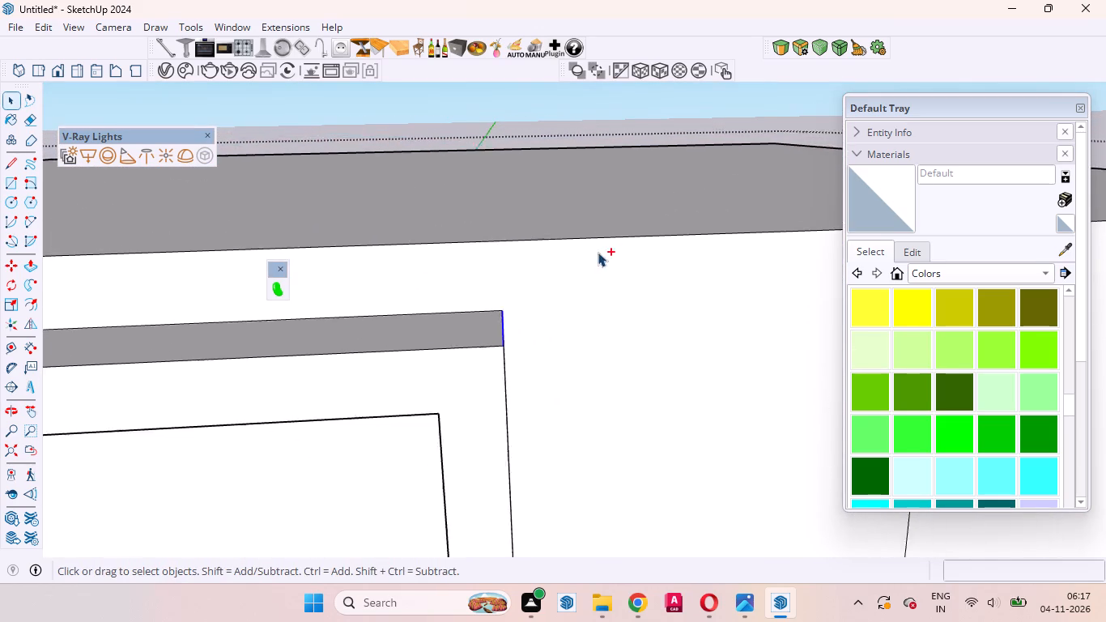
scroll(598, 252, "down", 16, "ctrl")
scroll(566, 428, "up", 6, "ctrl")
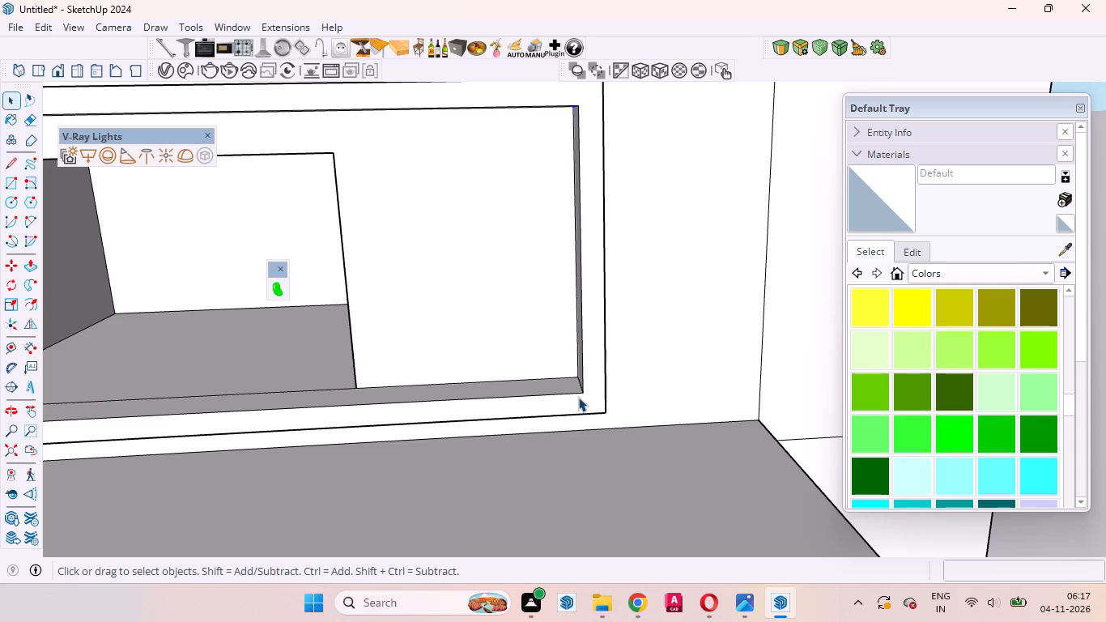
scroll(639, 428, "down", 6)
scroll(595, 405, "up", 2, "ctrl")
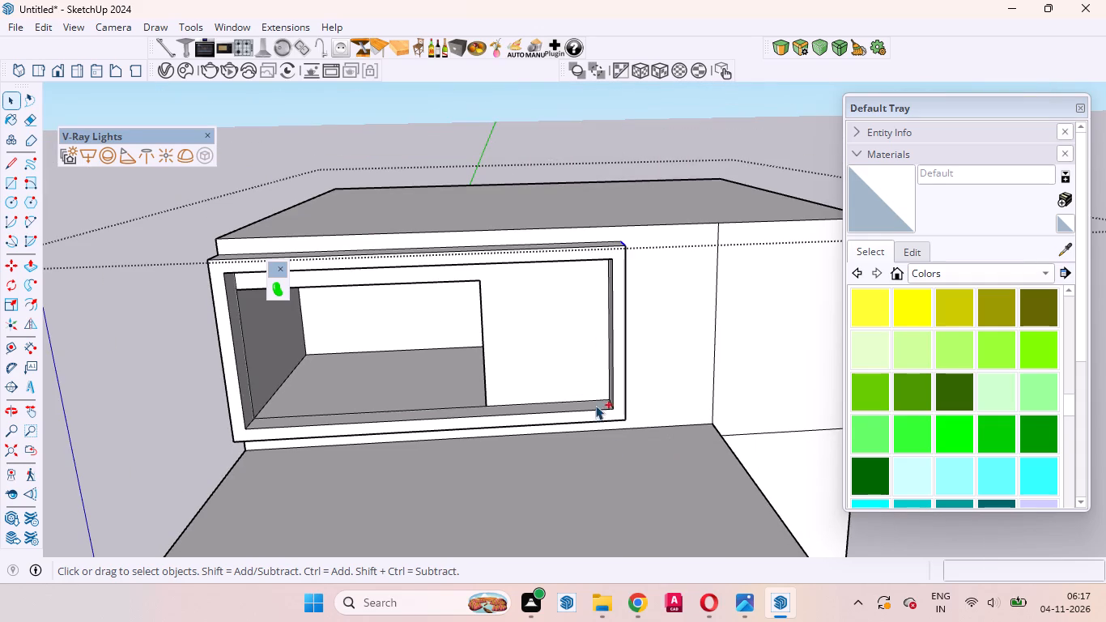
scroll(595, 405, "up", 20, "ctrl")
scroll(595, 405, "up", 10, "ctrl")
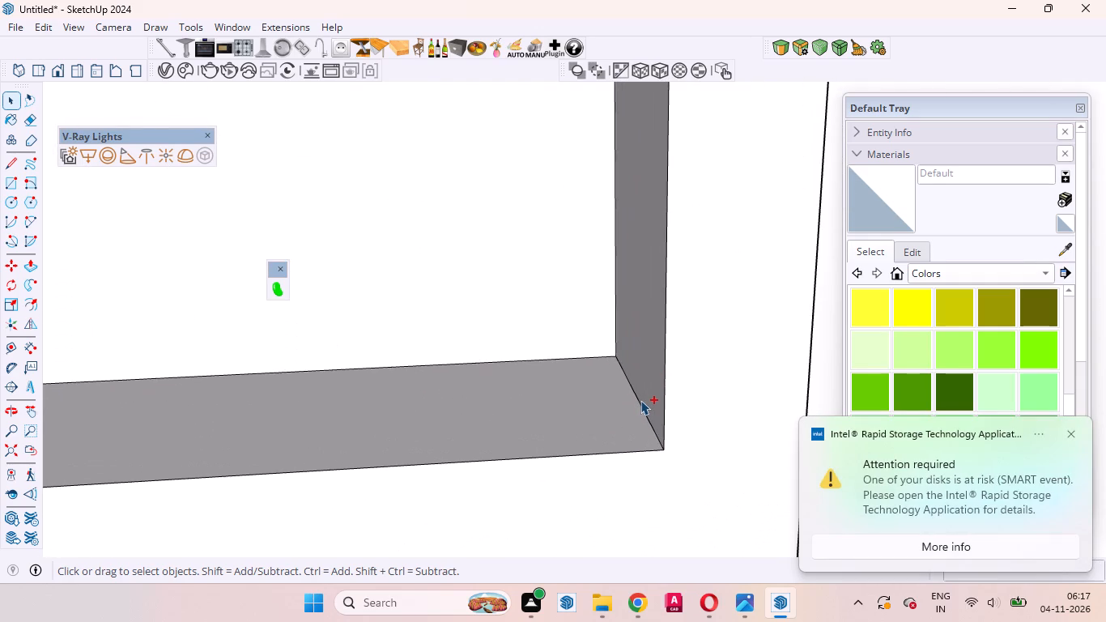
left_click(640, 400, "ctrl")
scroll(627, 389, "down", 10, "ctrl")
middle_click_drag(688, 465, 576, 439, "ctrl")
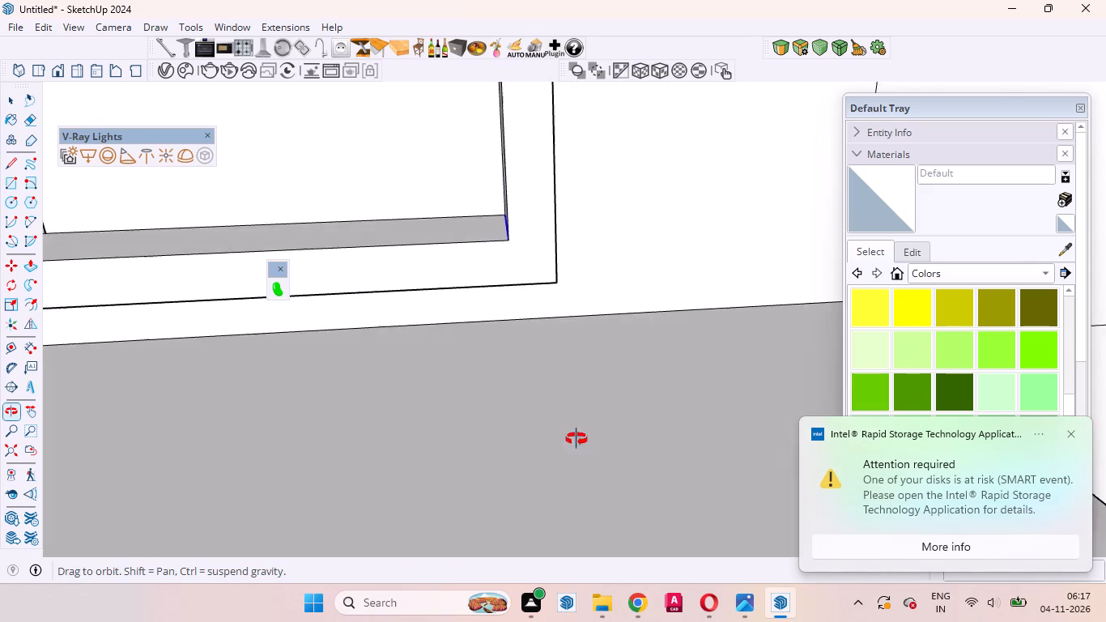
middle_click_drag(576, 439, 368, 414, "ctrl")
scroll(540, 251, "up", 15, "ctrl")
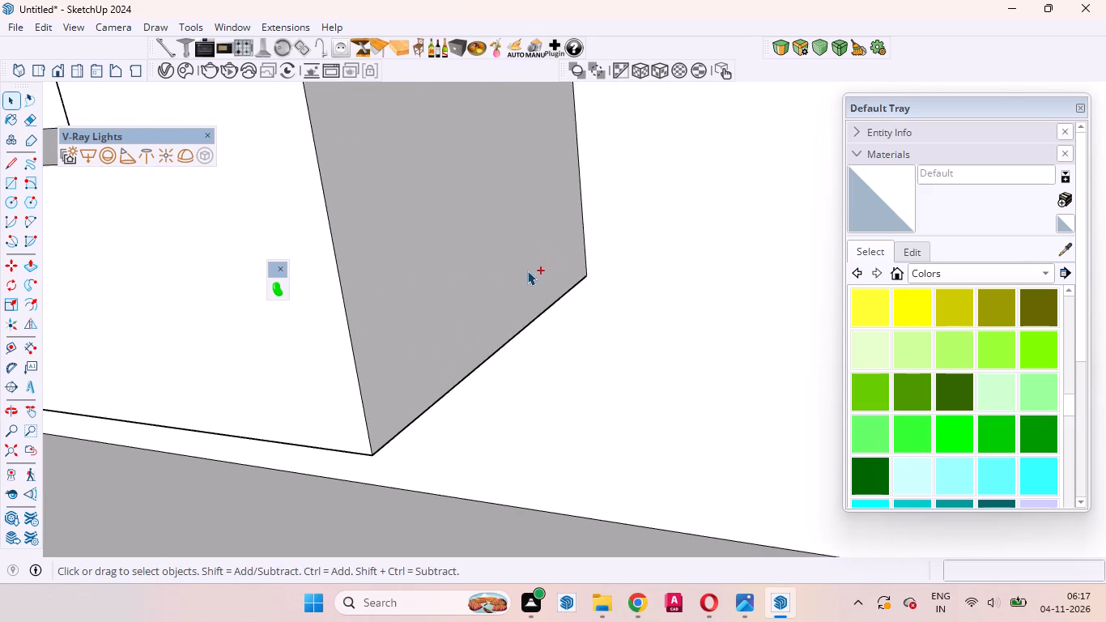
left_click(516, 336, "ctrl")
Add the inner and outer depth edges at the projecting frame's lower-left corner to the selection, leaving its faces unselected.
scroll(689, 349, "down", 20, "ctrl")
scroll(726, 303, "up", 1, "ctrl")
scroll(726, 303, "down", 15, "ctrl")
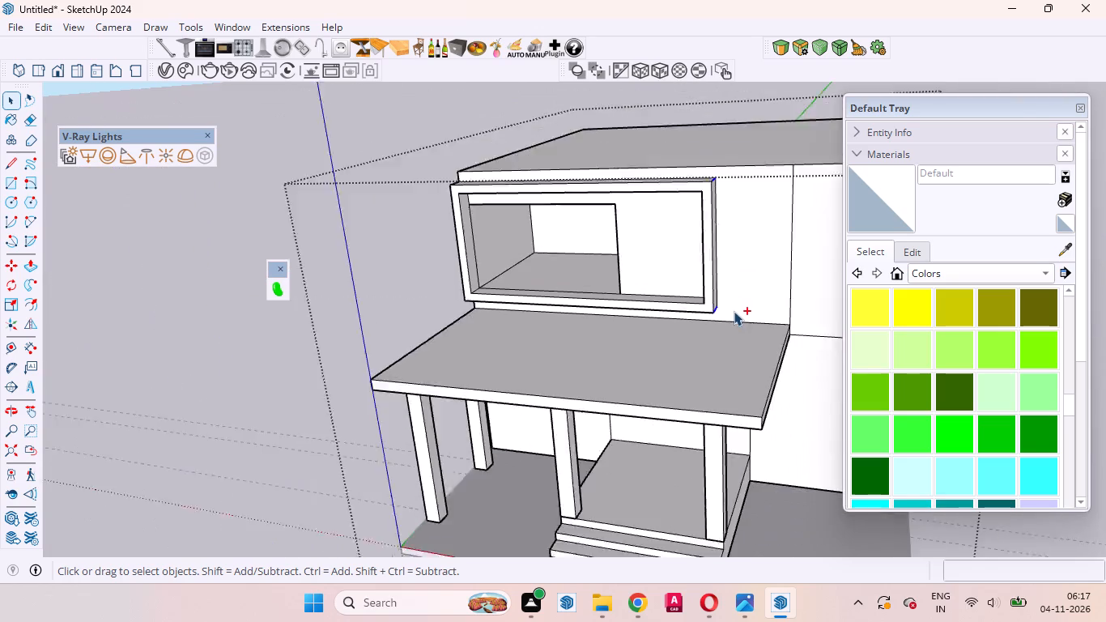
scroll(496, 280, "up", 20, "ctrl")
scroll(496, 280, "up", 3, "ctrl")
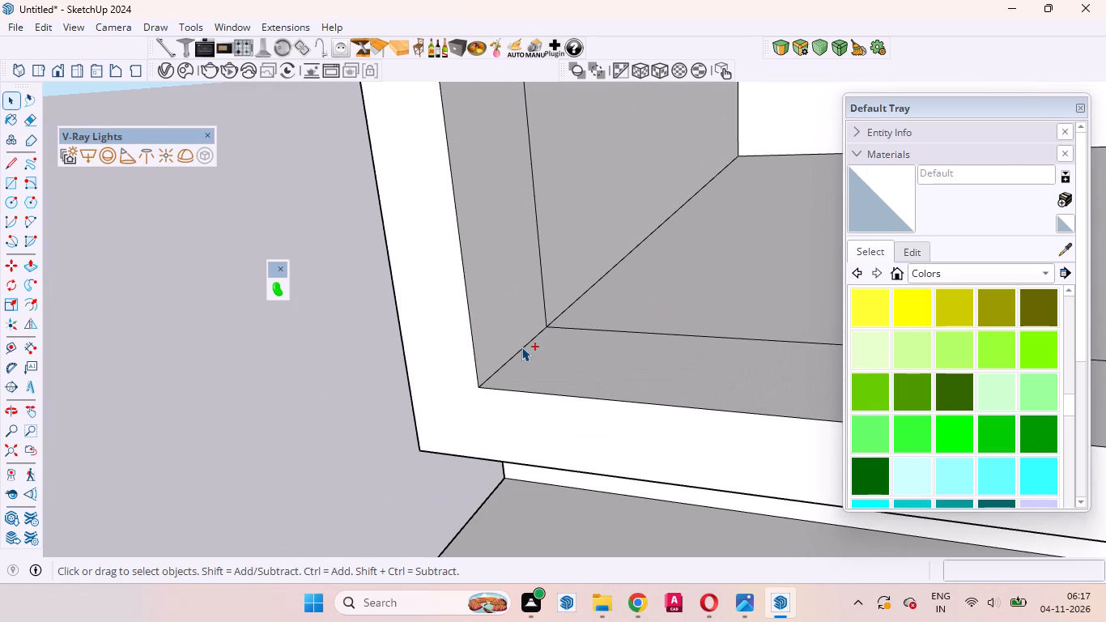
left_click(523, 353, "ctrl")
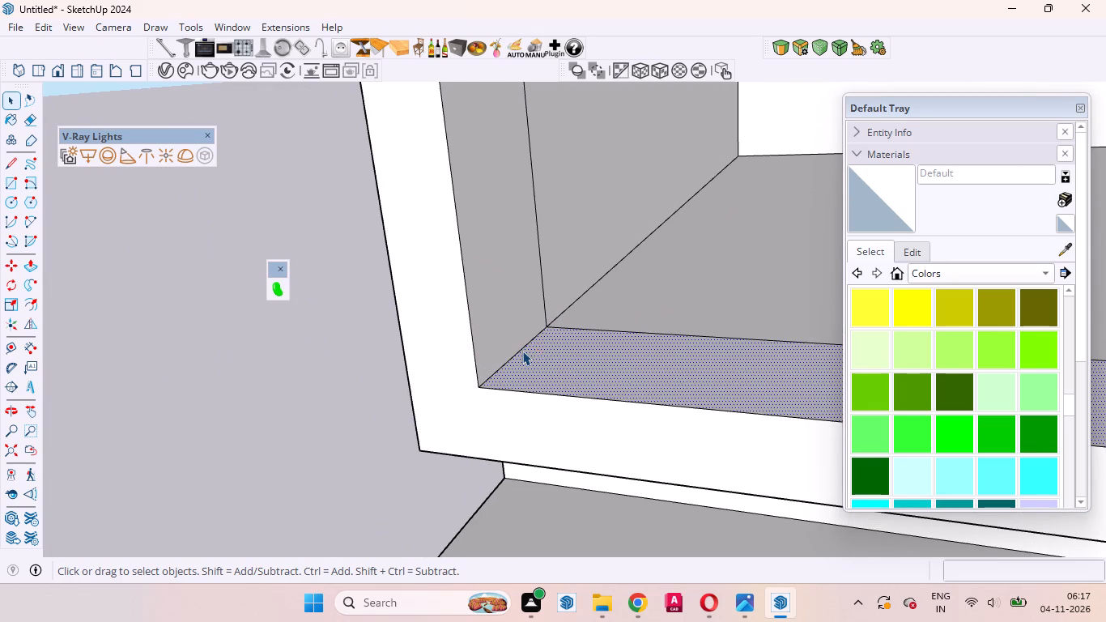
left_click(563, 365, "shift")
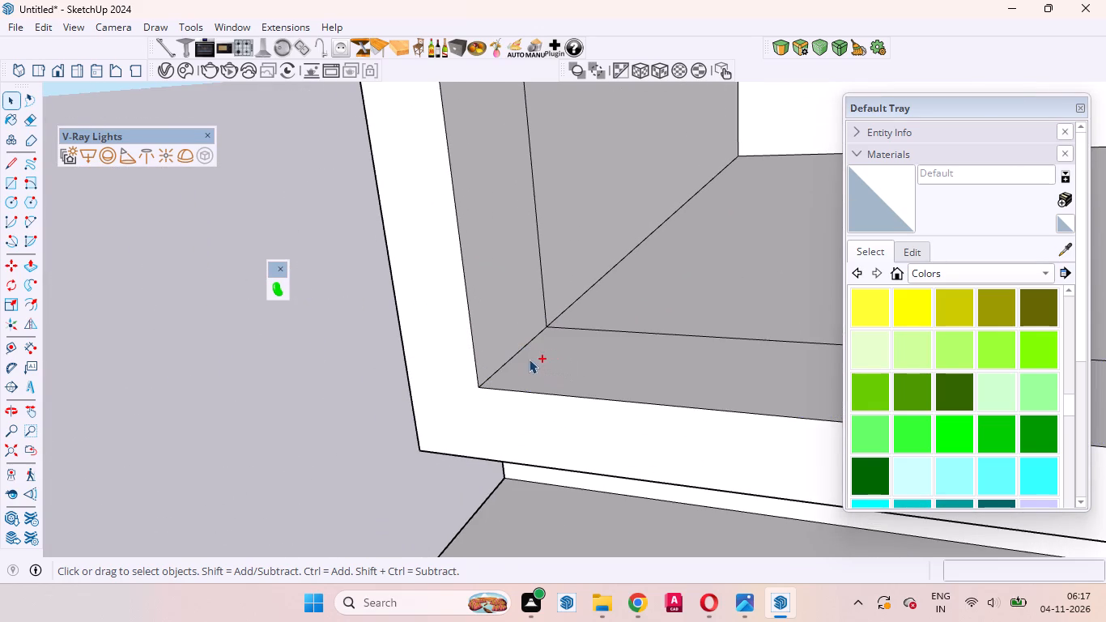
left_click(512, 359, "ctrl")
scroll(633, 345, "down", 11, "ctrl")
middle_click_drag(530, 394, 721, 245, "ctrl")
scroll(568, 382, "up", 4, "ctrl")
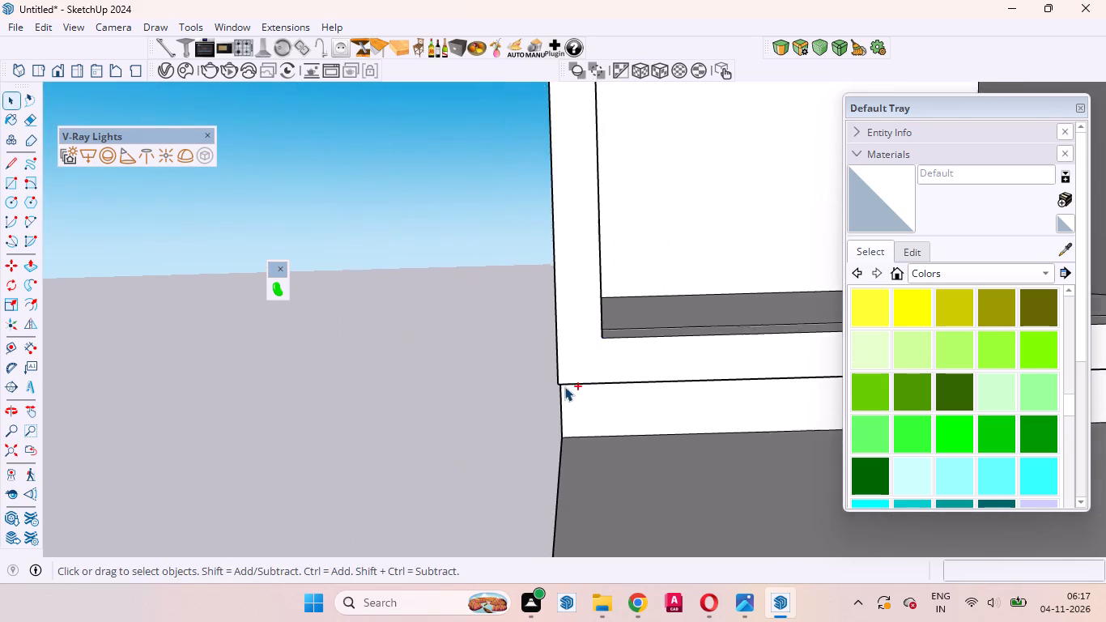
scroll(564, 386, "up", 8, "ctrl")
middle_click_drag(559, 389, 668, 363, "ctrl")
scroll(668, 363, "up", 1, "ctrl")
scroll(570, 272, "up", 2, "ctrl")
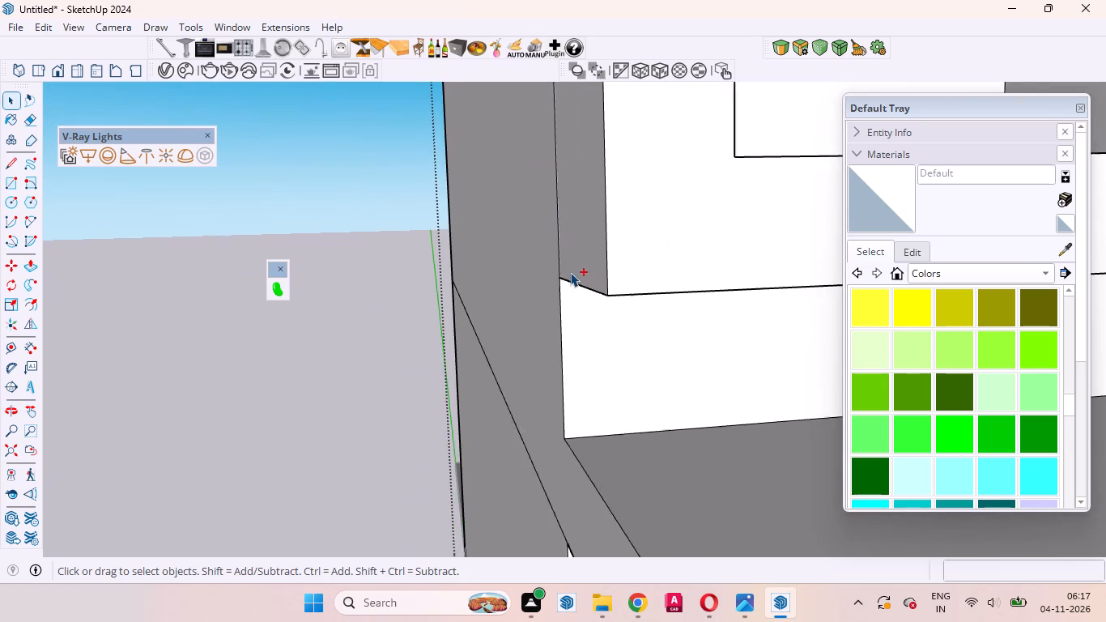
scroll(570, 272, "up", 10, "ctrl")
left_click(593, 312, "ctrl")
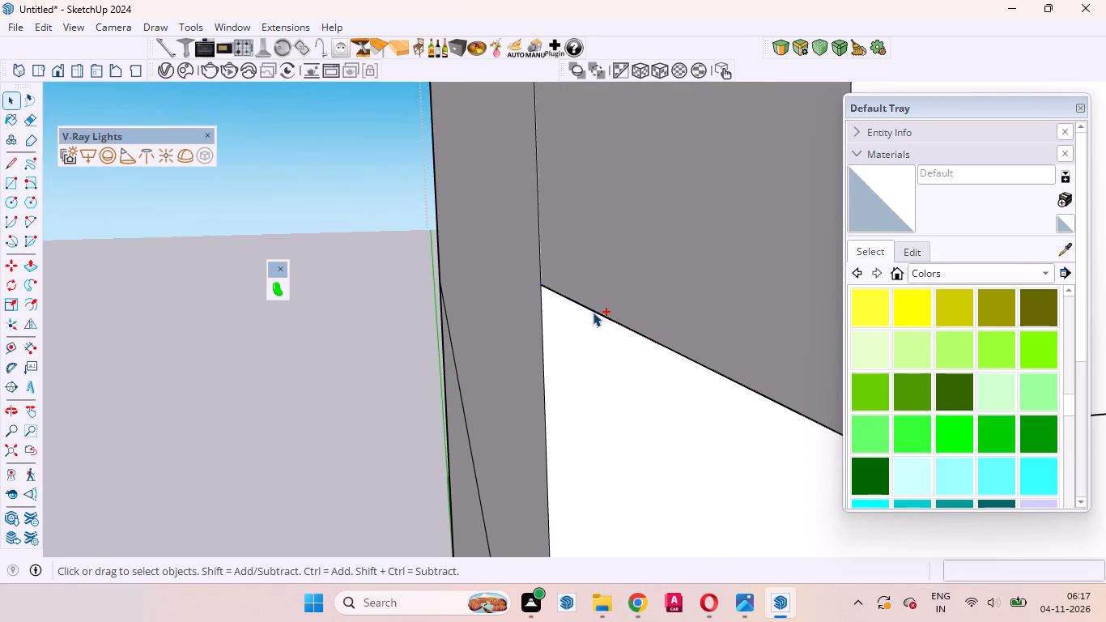
Add the inner and outer depth edges at the projecting frame's upper-left corner to the selection.
scroll(513, 360, "down", 20, "ctrl")
scroll(513, 360, "down", 5, "ctrl")
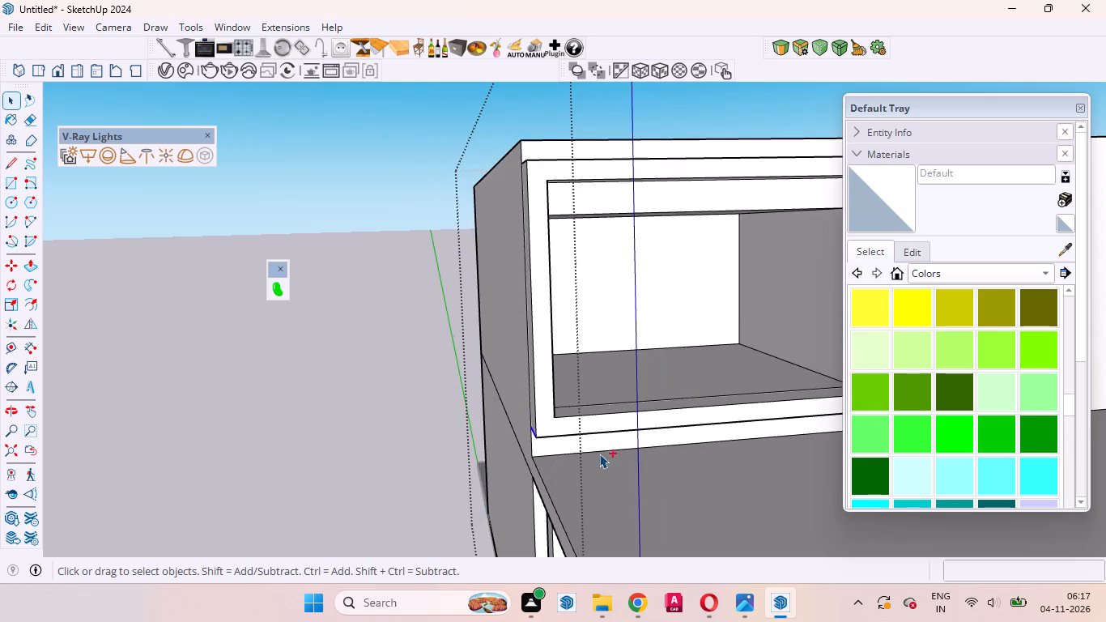
middle_click_drag(595, 454, 447, 418, "ctrl")
scroll(445, 408, "up", 1, "ctrl")
scroll(618, 450, "down", 10, "ctrl")
scroll(493, 267, "up", 6, "ctrl")
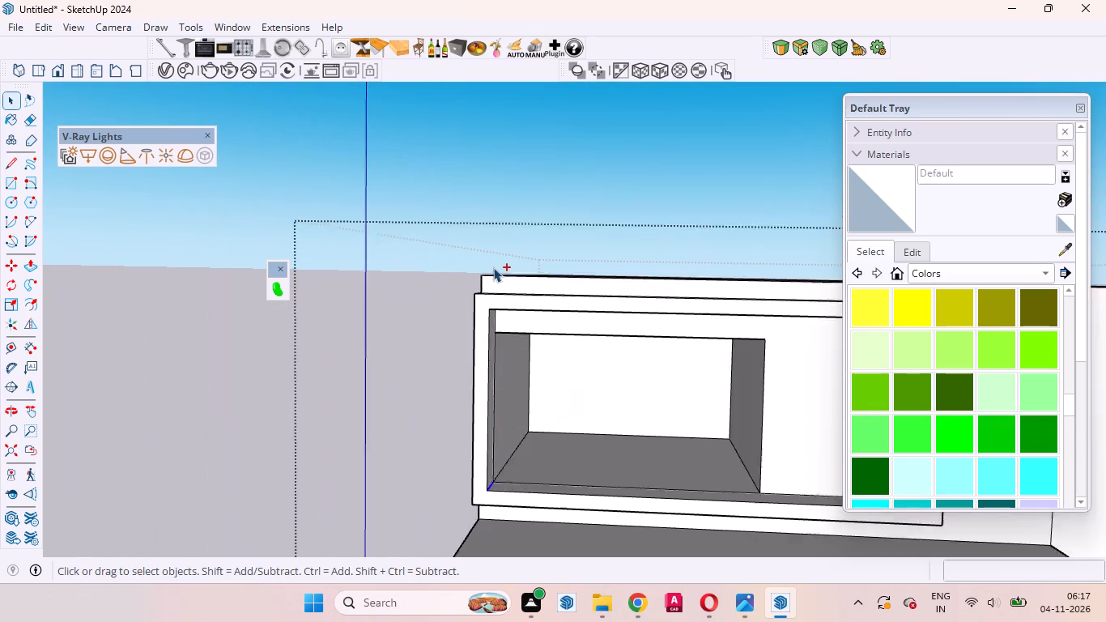
scroll(493, 267, "up", 12, "ctrl")
middle_click_drag(499, 341, 467, 137, "ctrl")
scroll(497, 341, "up", 1, "ctrl")
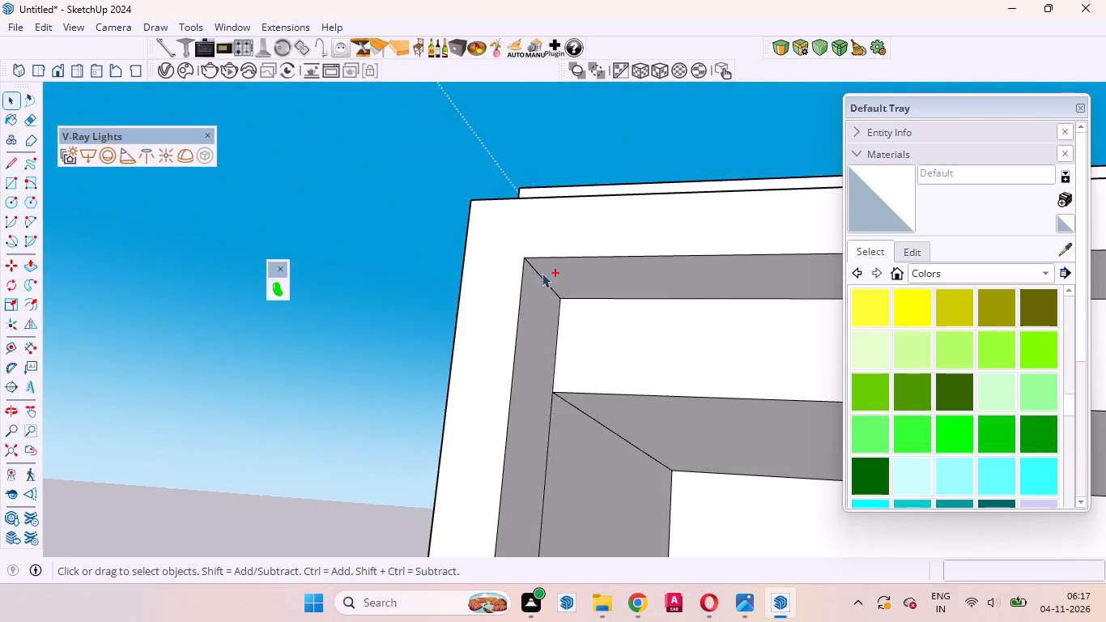
scroll(552, 305, "up", 9, "ctrl")
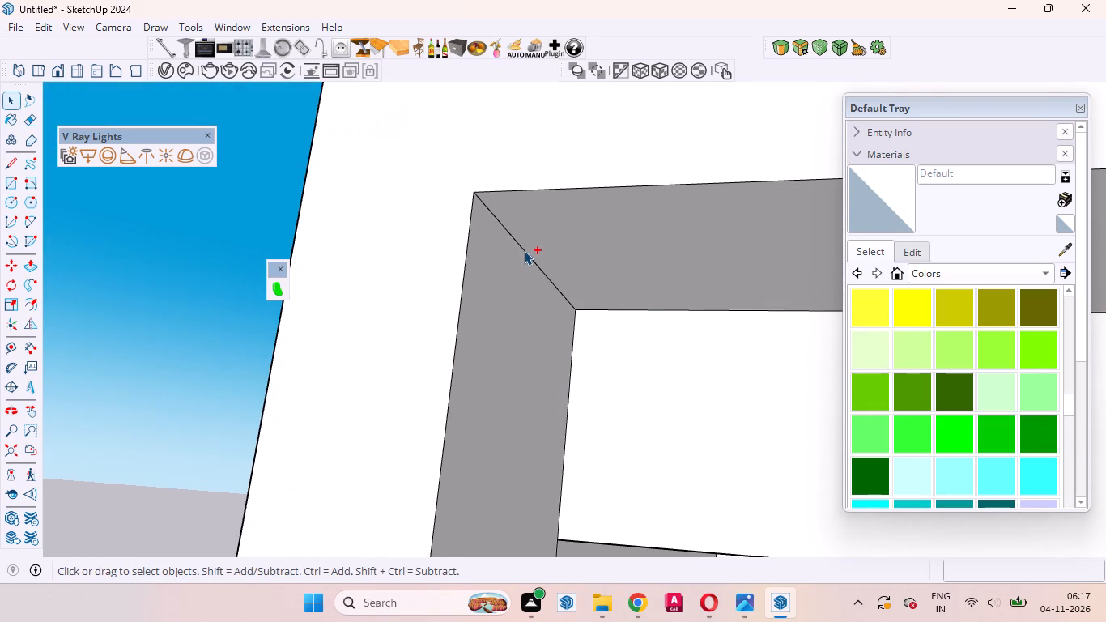
left_click(524, 250, "ctrl")
middle_click_drag(499, 263, 765, 592, "ctrl")
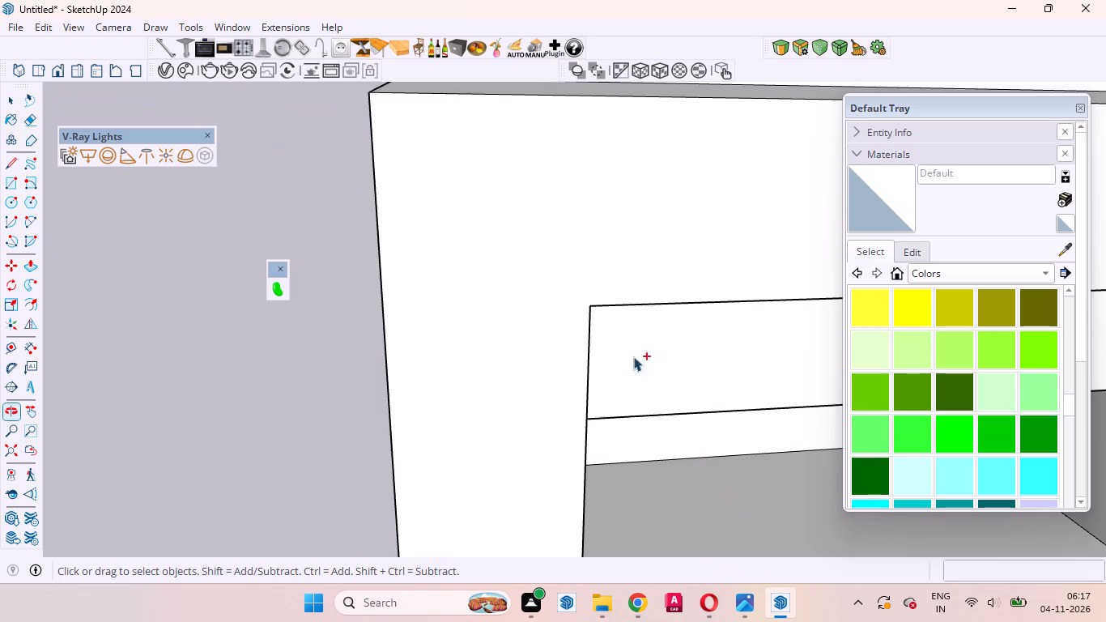
scroll(627, 330, "down", 11, "ctrl")
scroll(515, 251, "up", 6, "ctrl")
scroll(603, 283, "up", 5, "ctrl")
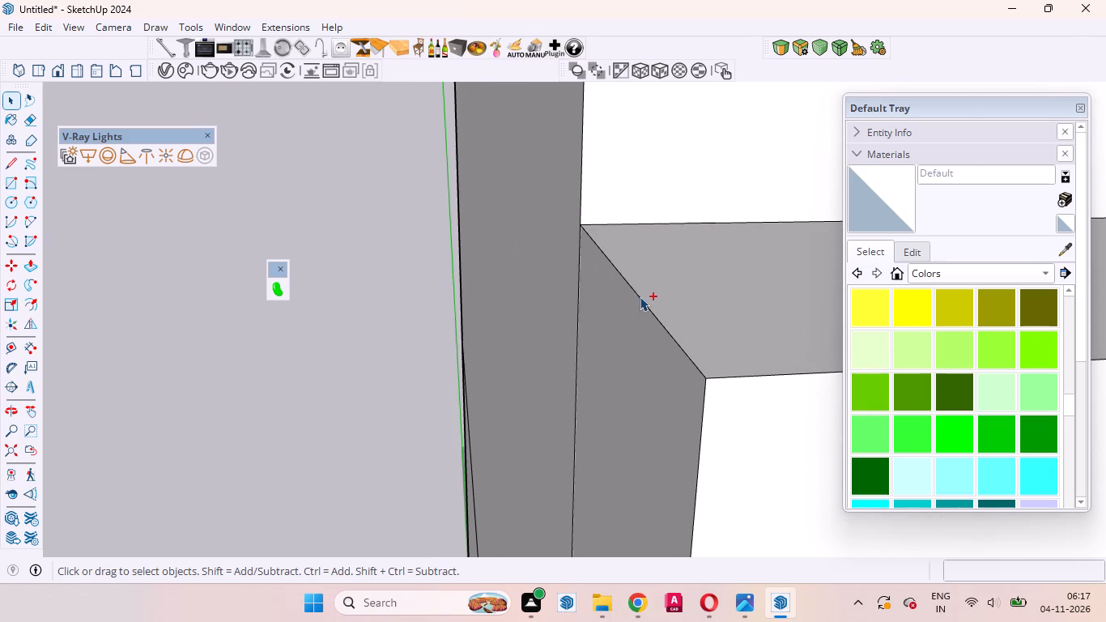
left_click(640, 296, "ctrl")
Bevel the selected depth edges at all four corners of the projecting frame with an offset of about 1' 6 9/16" and 6 segments.
scroll(472, 305, "down", 14)
scroll(451, 267, "up", 2)
scroll(451, 267, "down", 3)
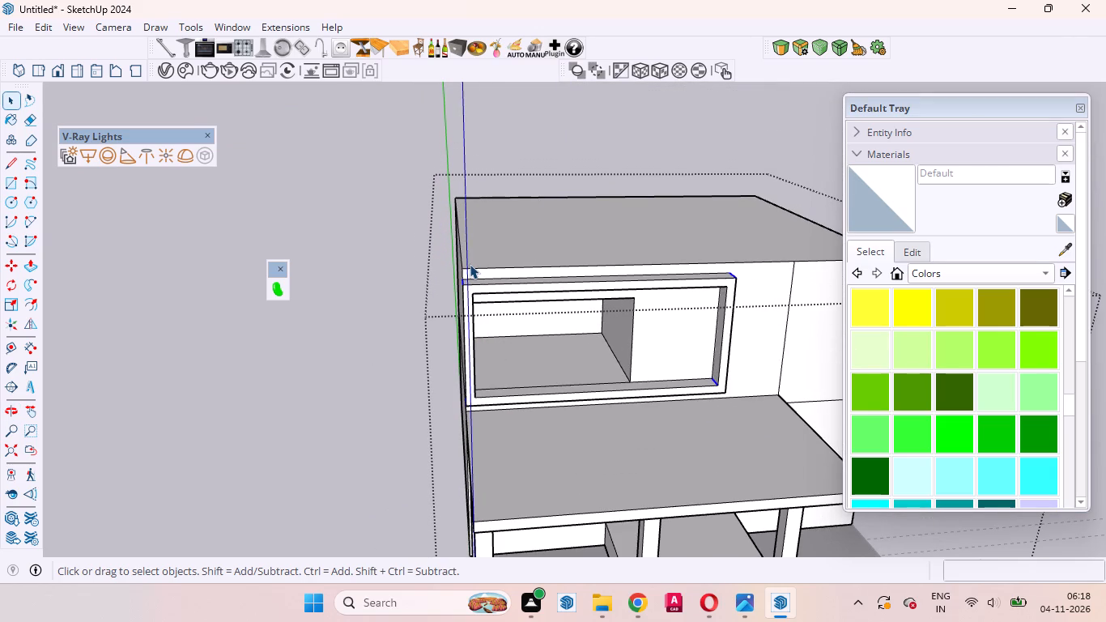
left_click(773, 45)
left_click(785, 40)
scroll(730, 300, "up", 10)
middle_click_drag(713, 296, 725, 248)
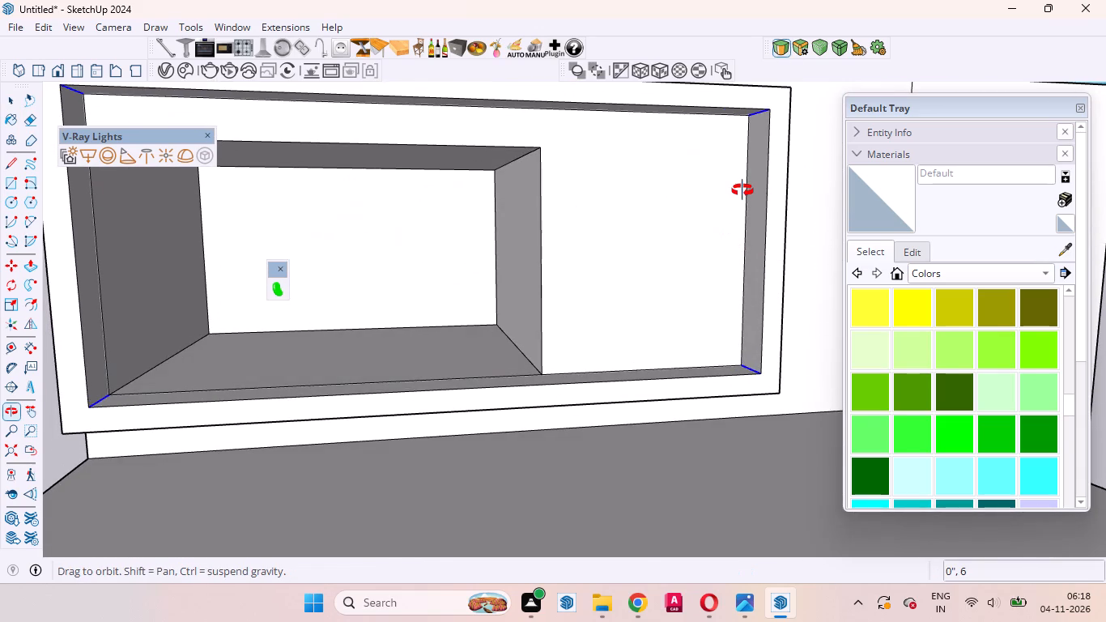
left_click(750, 145)
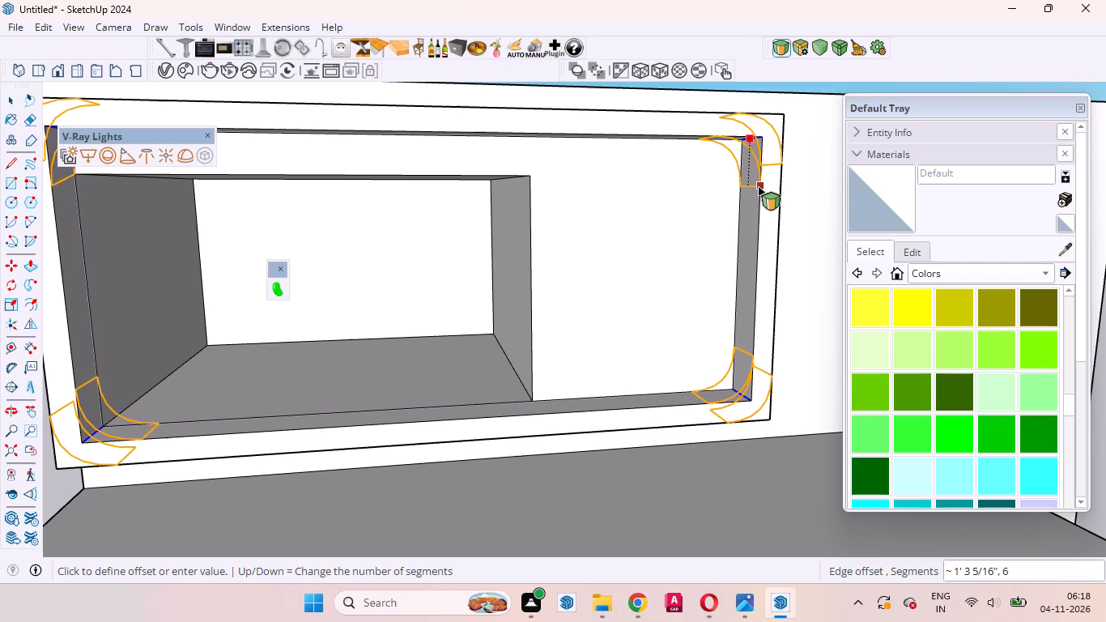
left_click(758, 193)
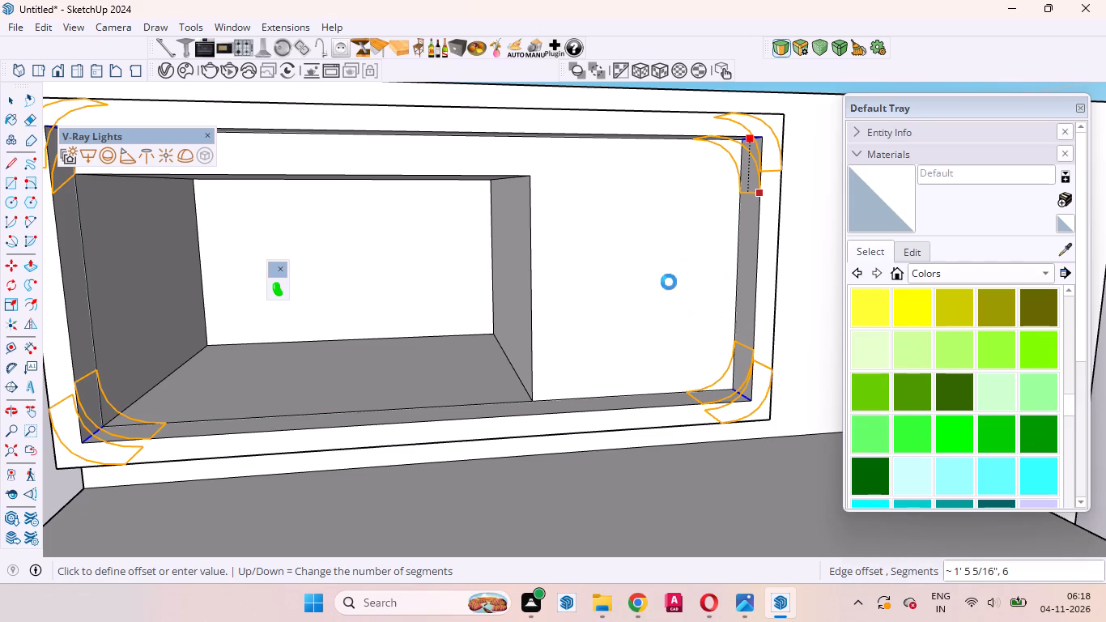
left_click(749, 194)
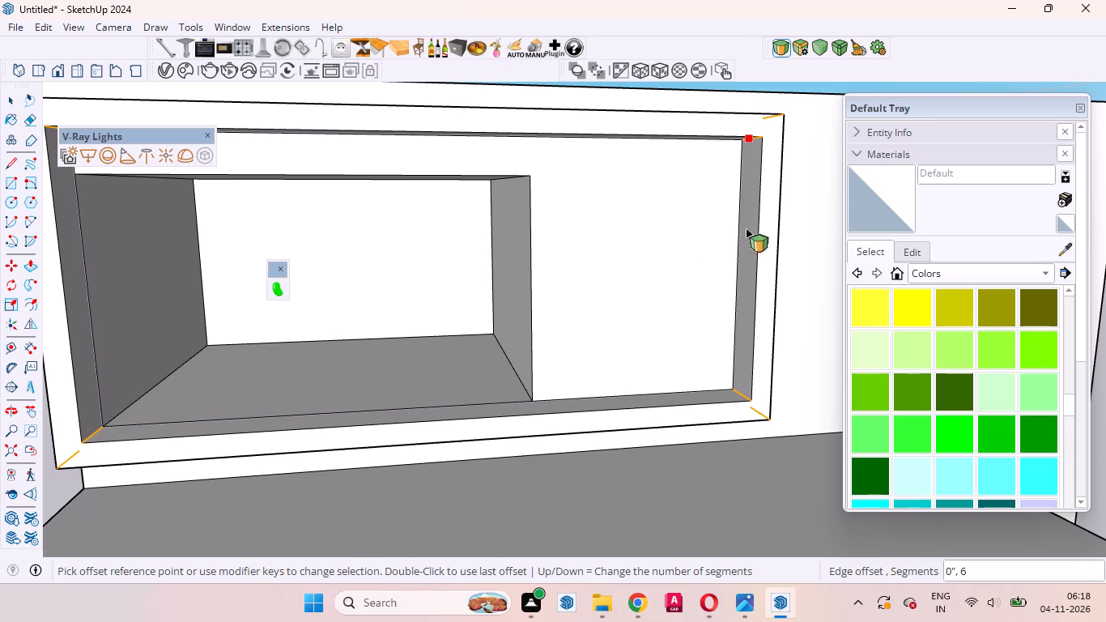
left_click(755, 148)
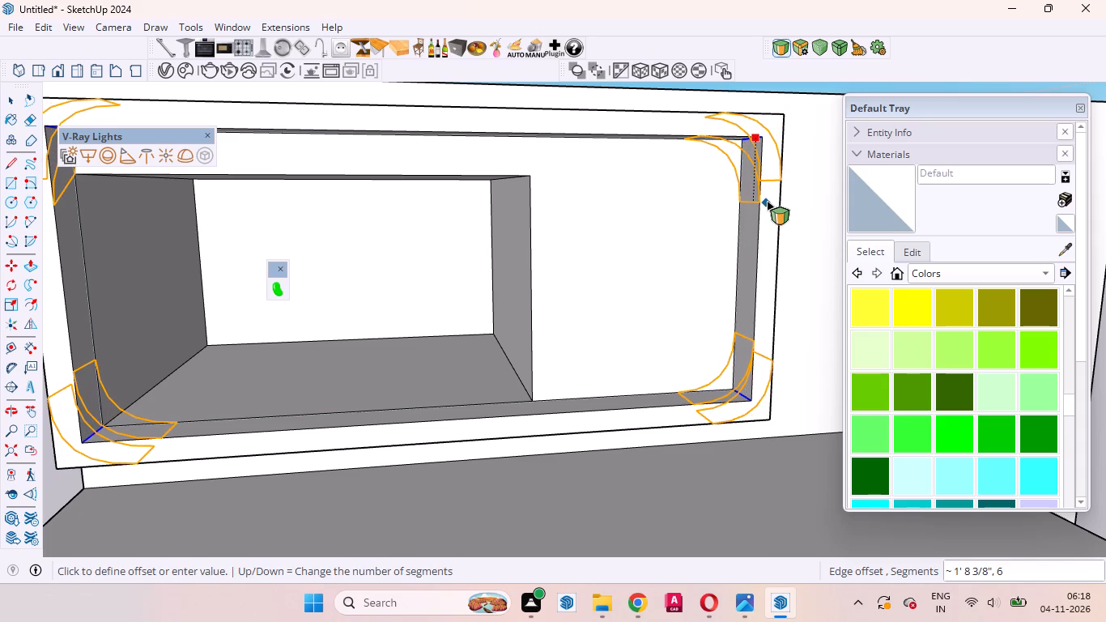
left_click(764, 197)
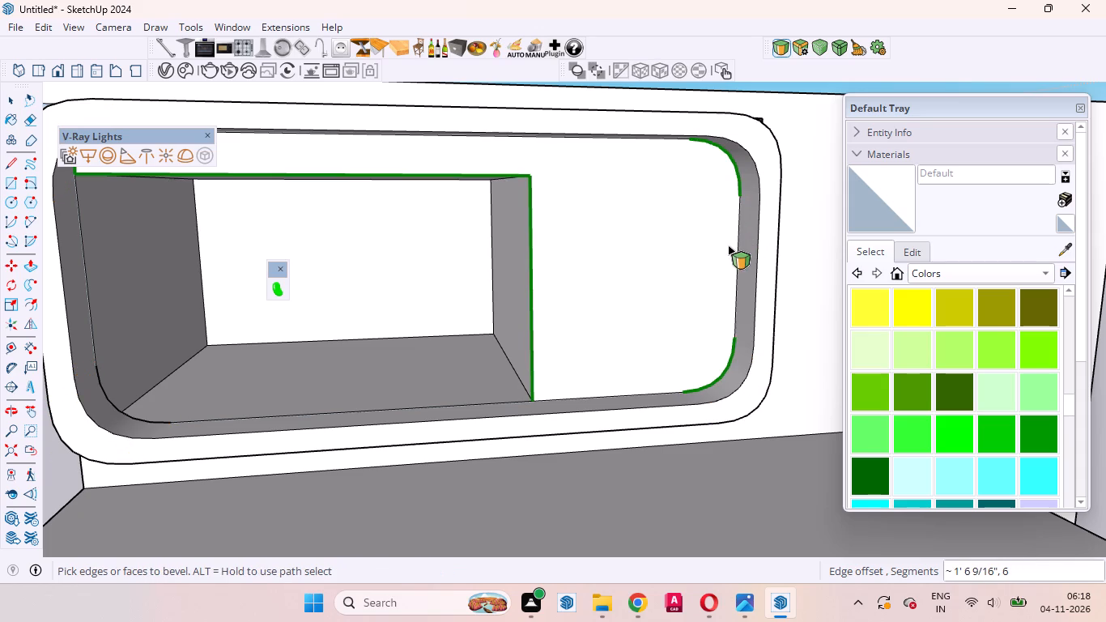
key("space")
Reverse the blue-grey wall face behind the projecting frame's upper-left rounded corner.
scroll(722, 257, "down", 12)
middle_click_drag(644, 266, 714, 300)
scroll(566, 257, "up", 8)
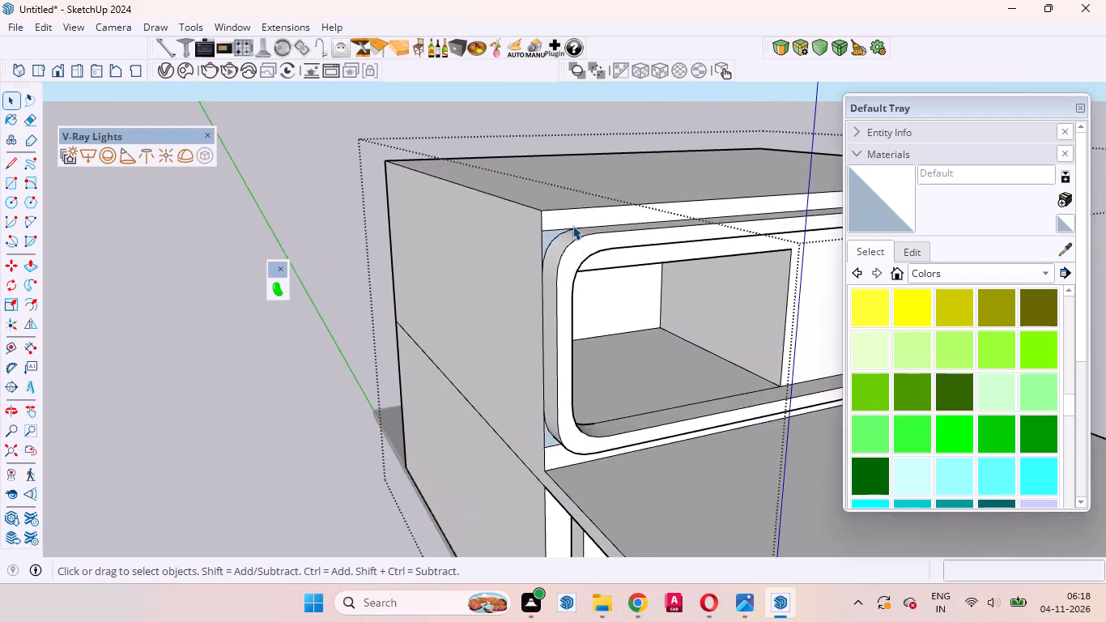
scroll(572, 225, "up", 19)
middle_click_drag(481, 287, 721, 119)
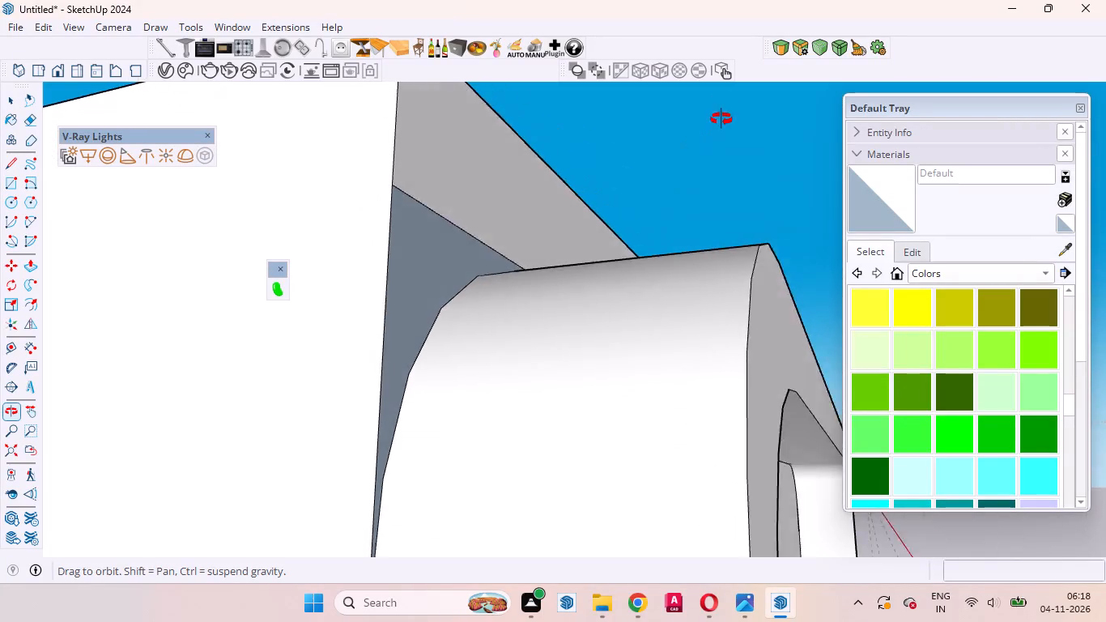
middle_click_drag(721, 119, 496, 290)
left_click(410, 288)
scroll(409, 288, "up", 6)
middle_click_drag(404, 295, 476, 295)
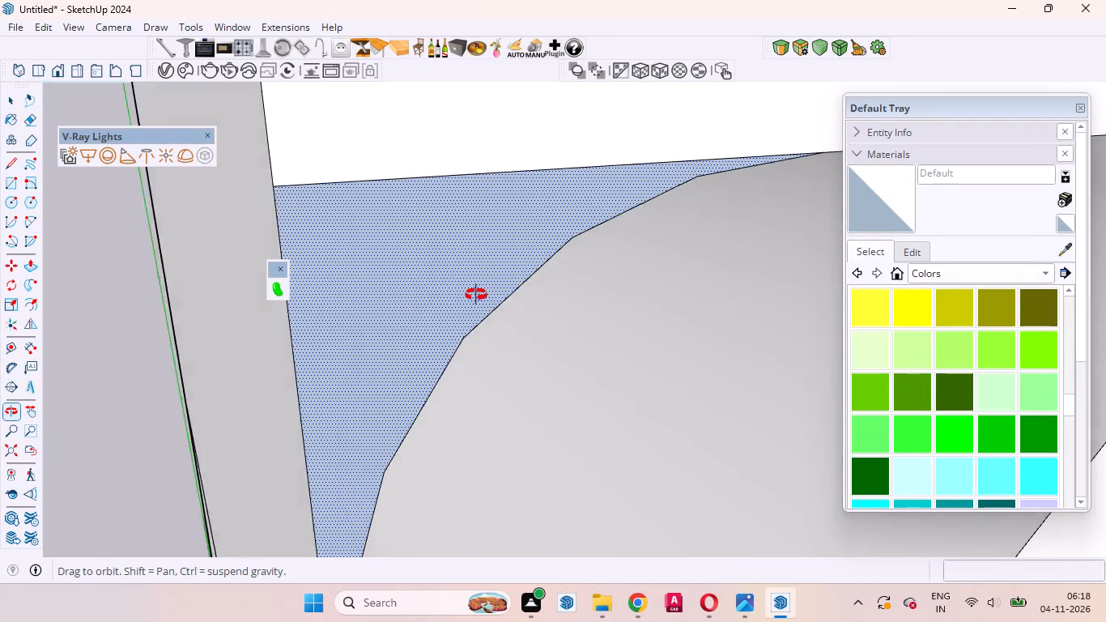
middle_click_drag(476, 295, 745, 330)
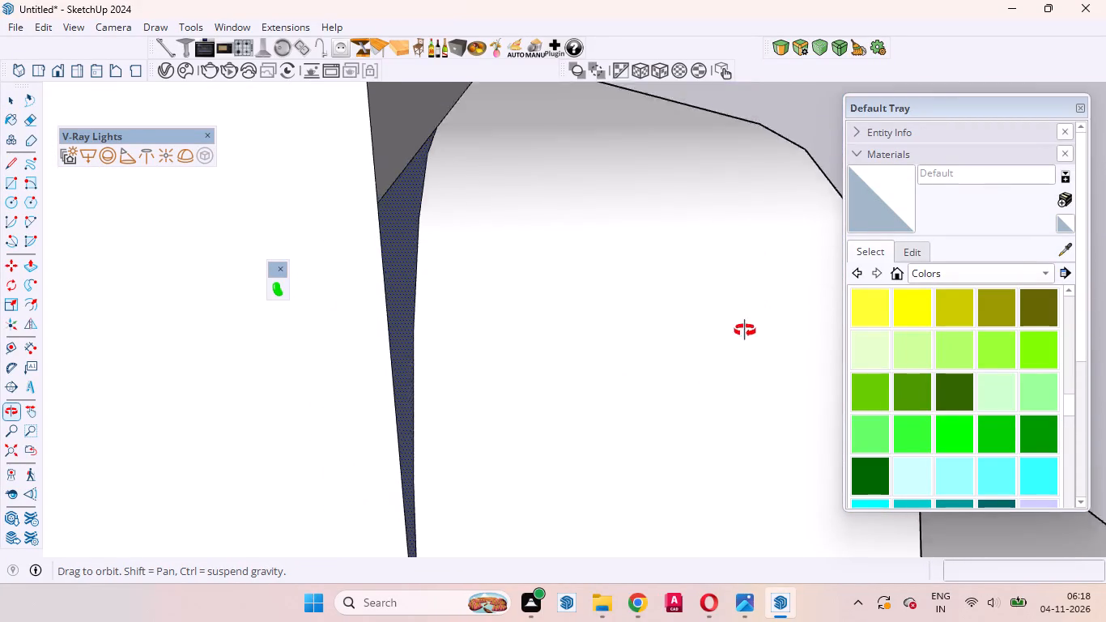
middle_click_drag(745, 330, 400, 314)
right_click(399, 278)
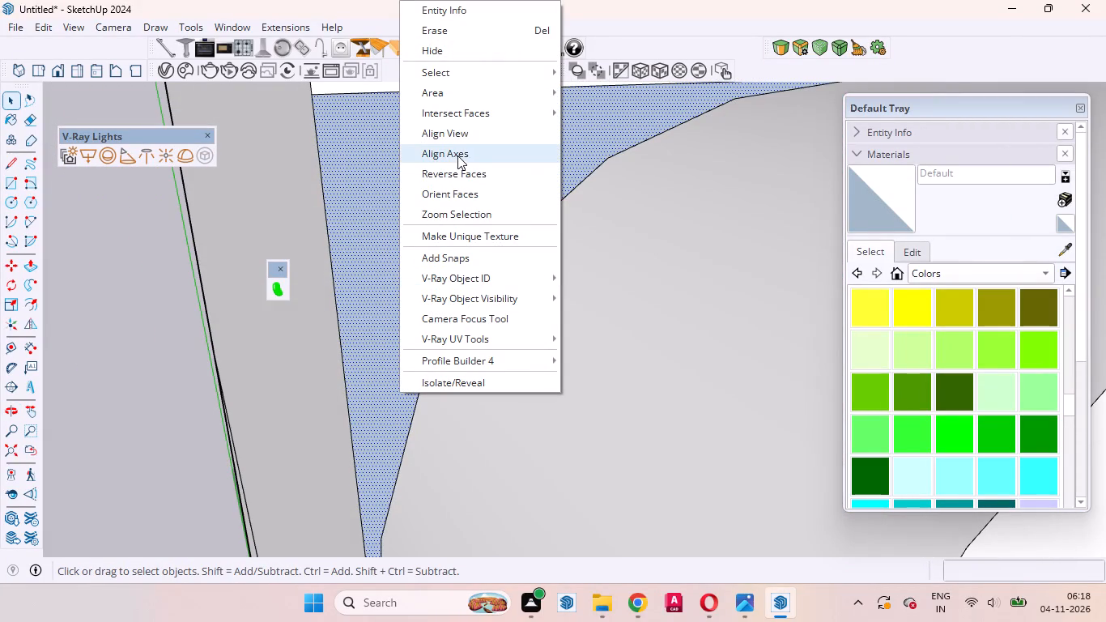
left_click(460, 173)
scroll(470, 248, "down", 3)
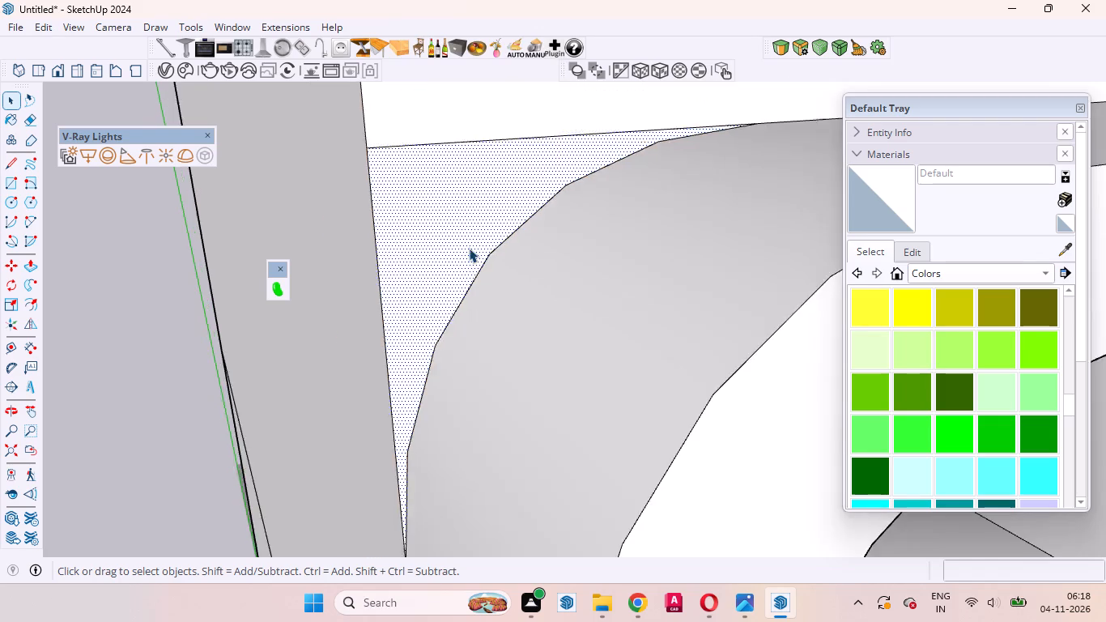
Examine the rounded frame, its inner recess and the building front from several angles.
scroll(469, 248, "down", 14)
middle_click_drag(580, 309, 438, 262)
scroll(448, 232, "down", 10)
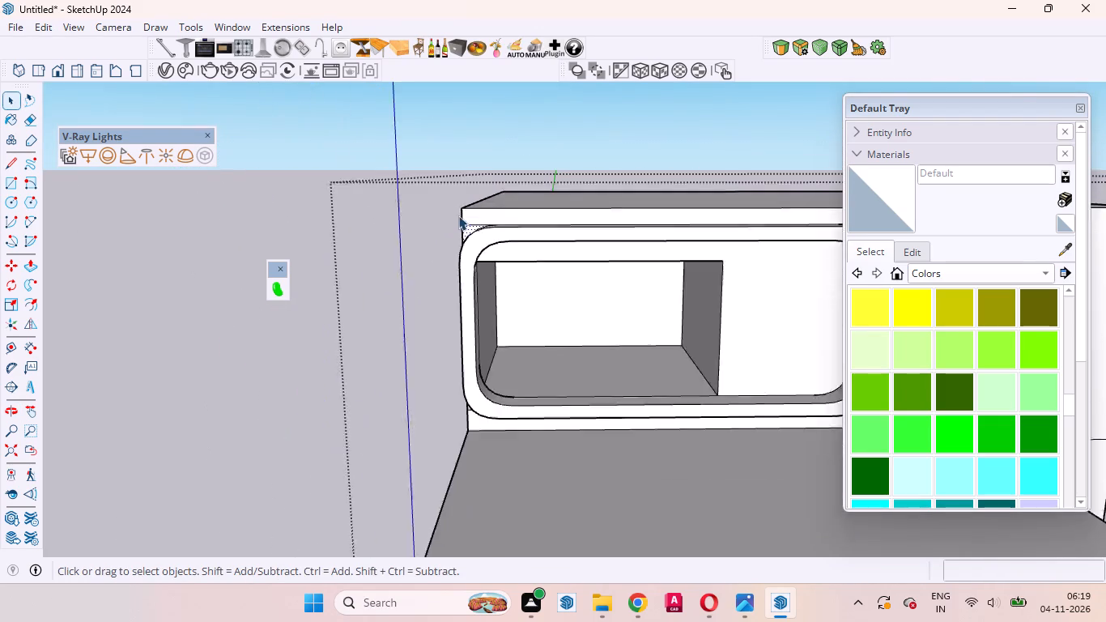
scroll(458, 215, "down", 7)
scroll(533, 250, "up", 6)
middle_click_drag(533, 253, 471, 236)
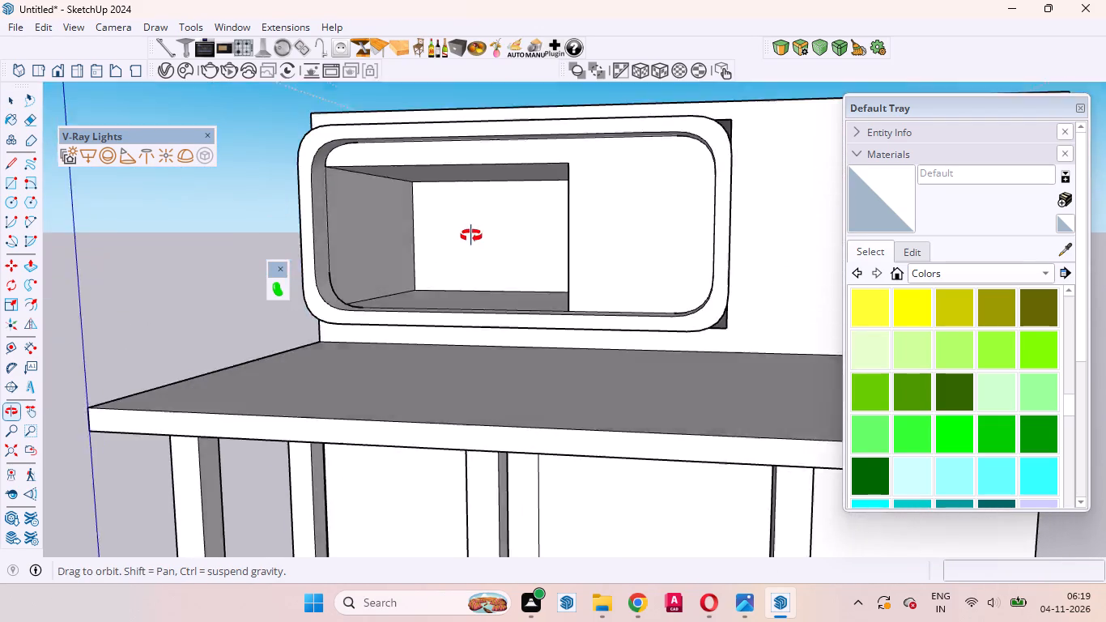
middle_click_drag(471, 236, 433, 276)
scroll(302, 379, "up", 19)
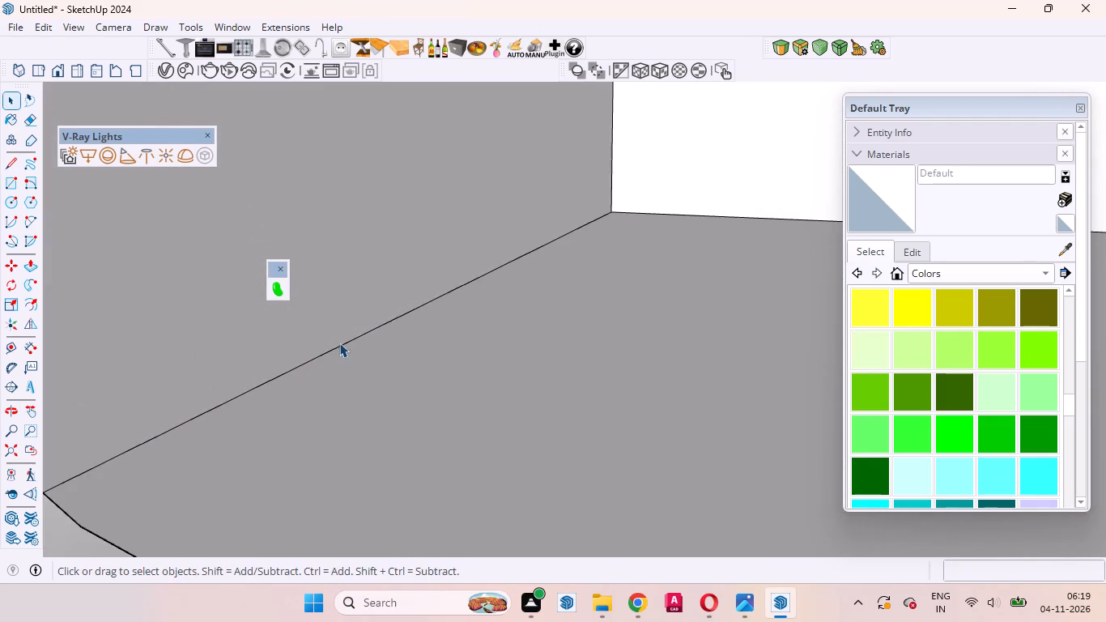
scroll(339, 343, "up", 6)
middle_click_drag(359, 344, 54, 445)
scroll(614, 369, "down", 2)
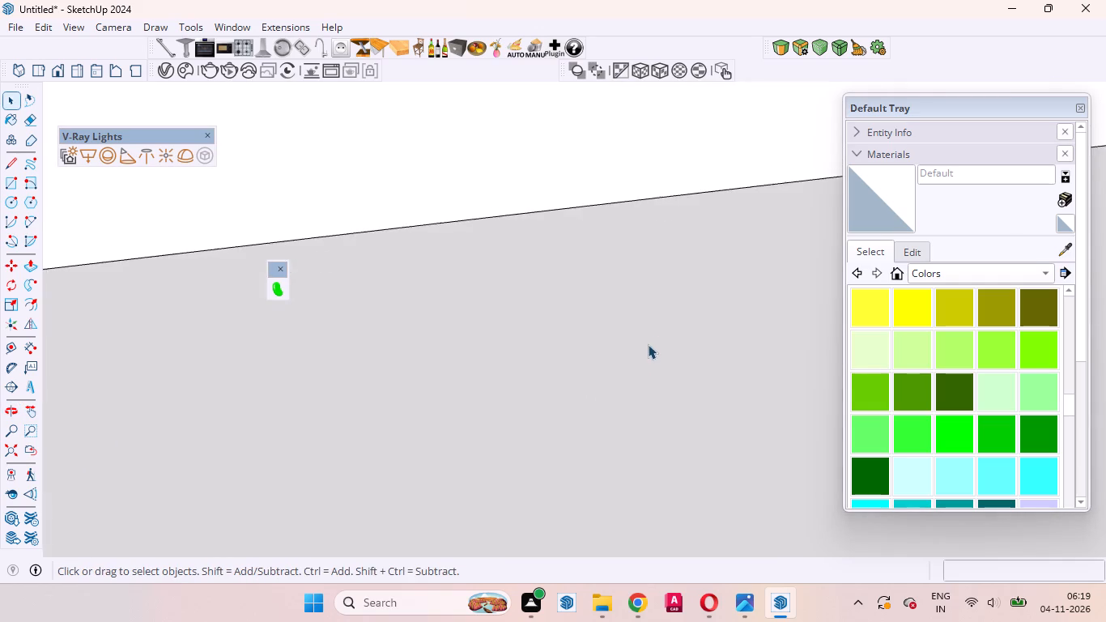
scroll(648, 344, "down", 5)
middle_click_drag(482, 334, 264, 252)
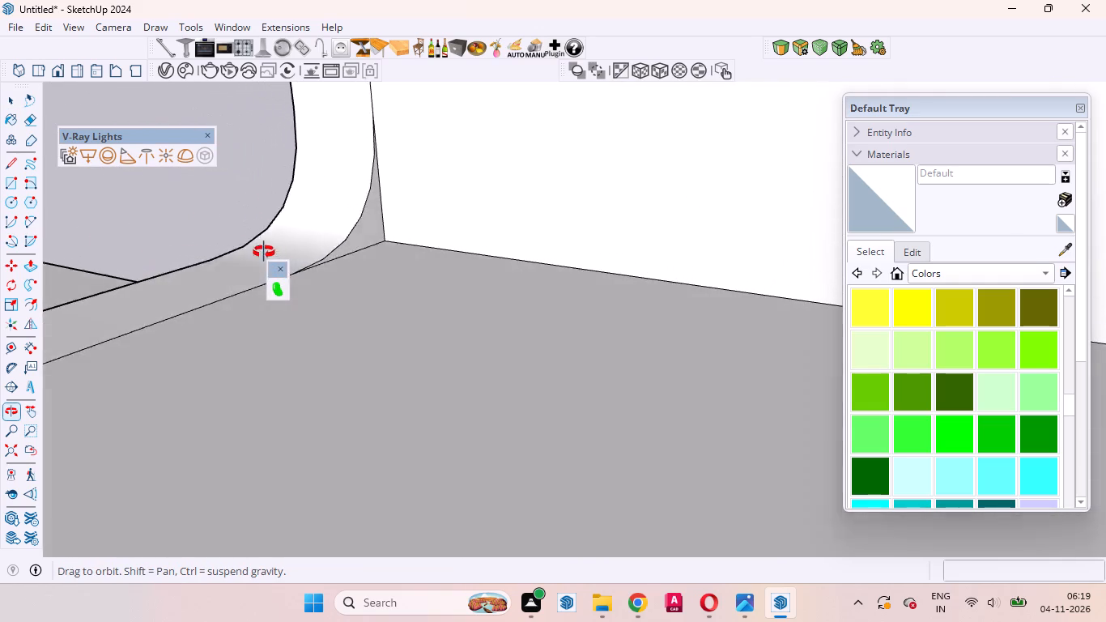
middle_click_drag(264, 252, 813, 280)
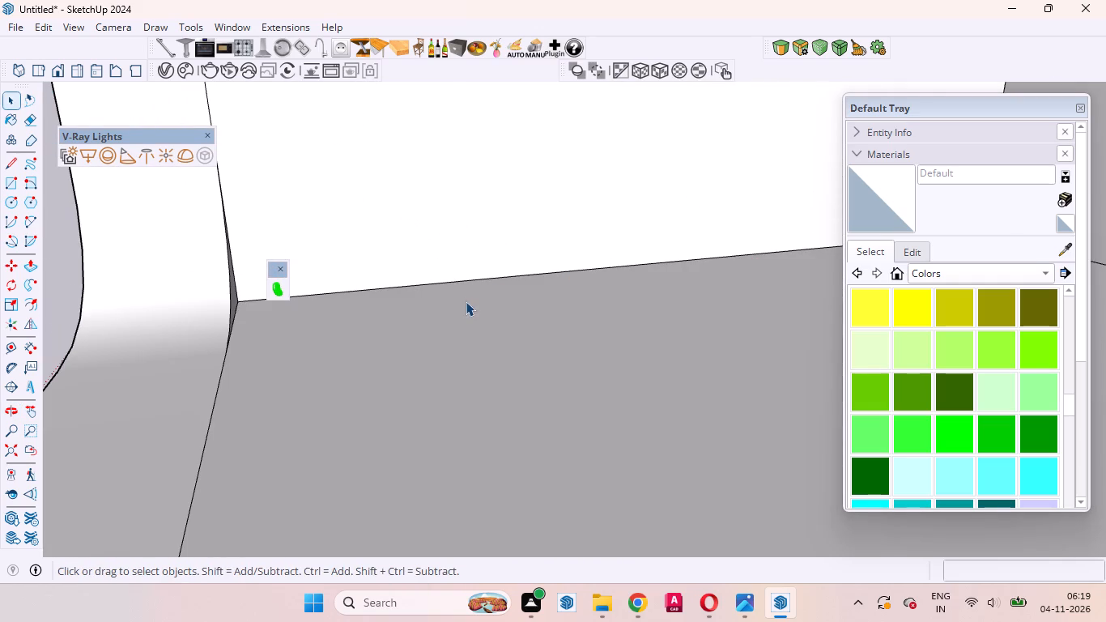
scroll(513, 287, "down", 9)
middle_click_drag(453, 309, 501, 313)
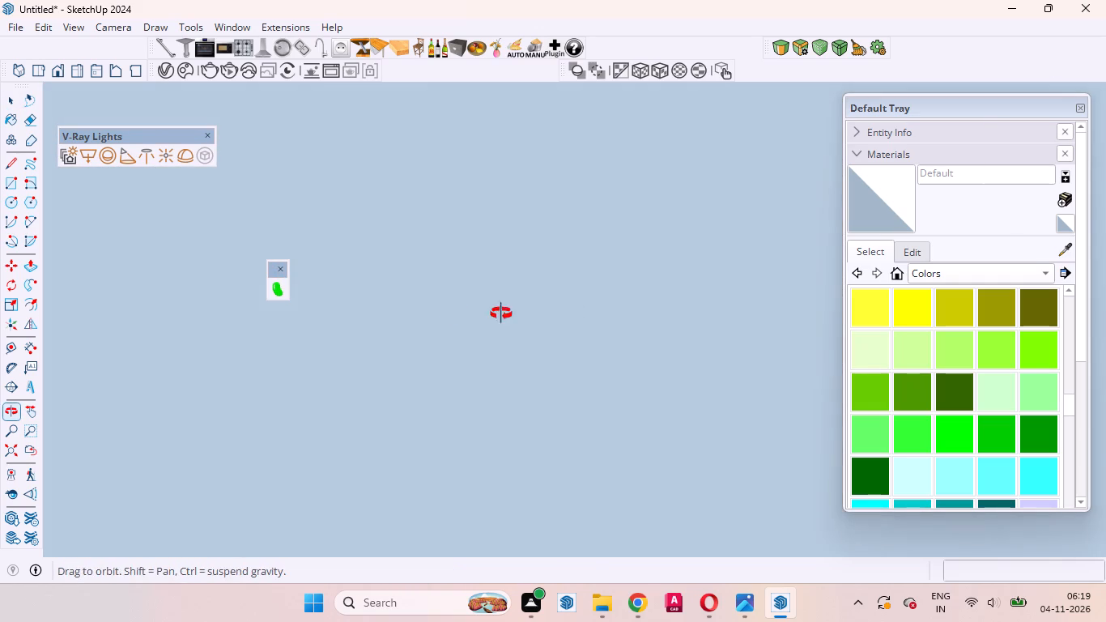
middle_click_drag(501, 313, 628, 302)
left_click(31, 451)
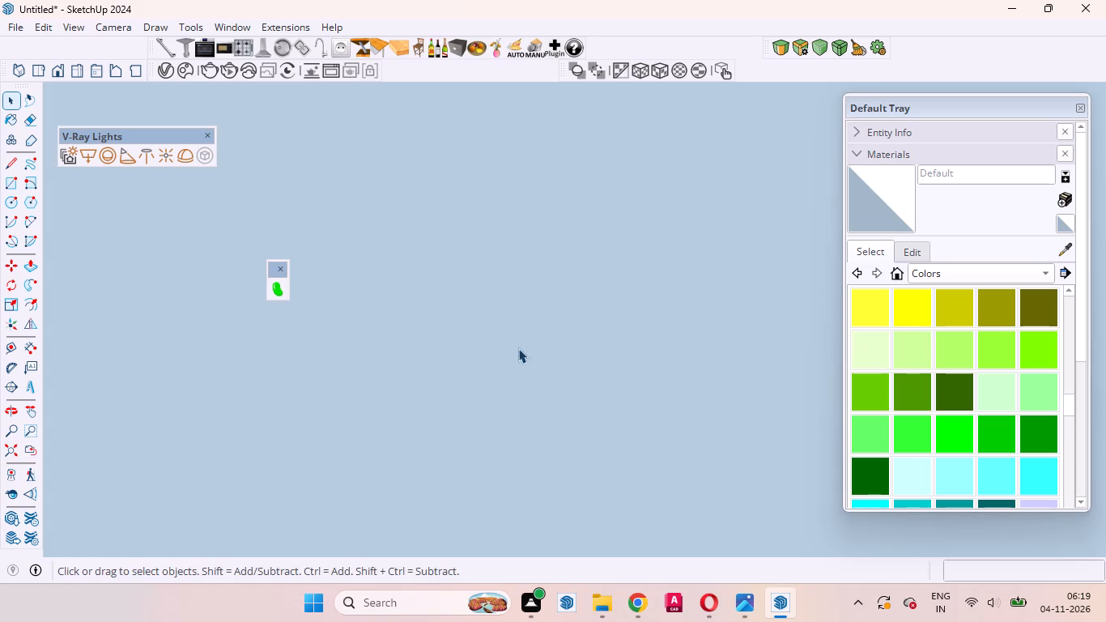
scroll(552, 322, "down", 8)
scroll(538, 303, "up", 1)
scroll(538, 303, "down", 20)
scroll(538, 303, "down", 13)
scroll(499, 295, "up", 1)
scroll(499, 295, "down", 4)
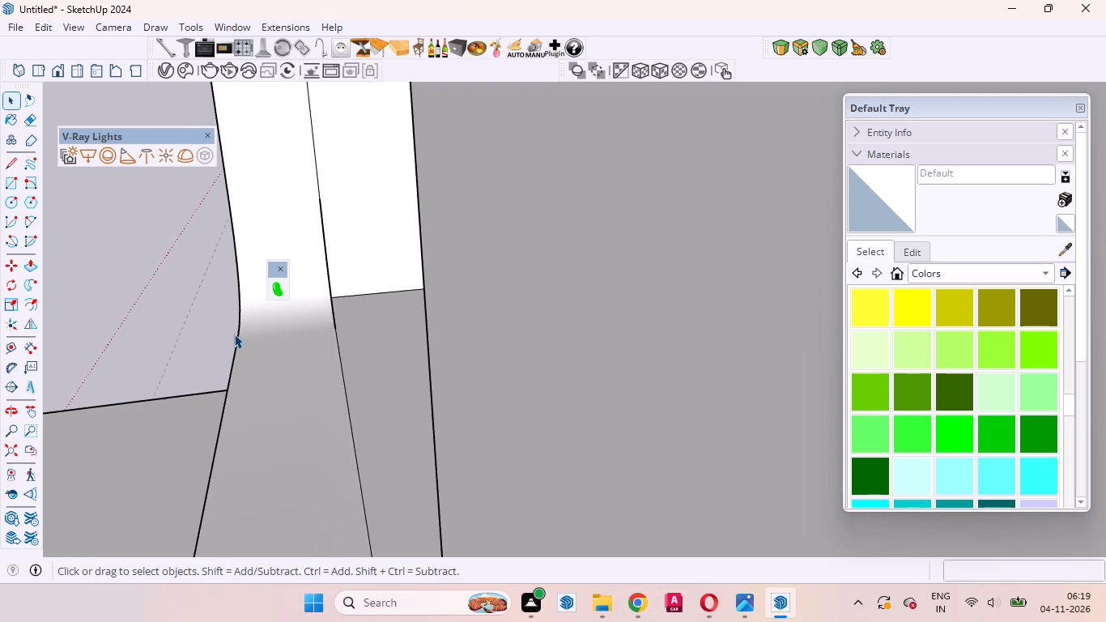
middle_click_drag(253, 346, 494, 363)
scroll(500, 358, "up", 1)
scroll(530, 322, "down", 17)
middle_click_drag(574, 318, 647, 273)
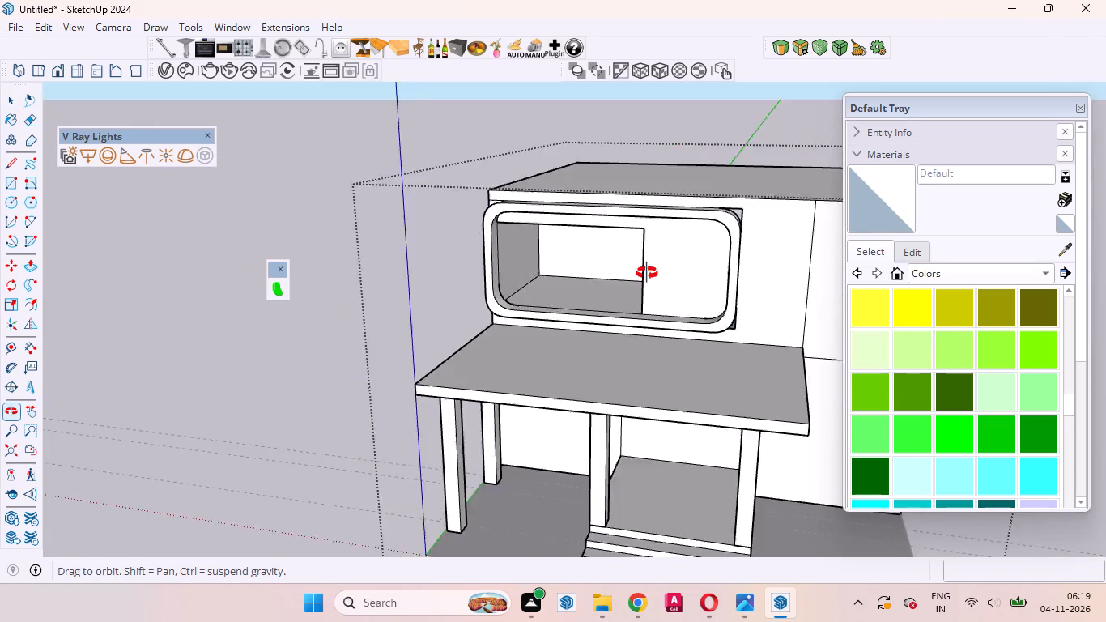
middle_click_drag(647, 273, 656, 249)
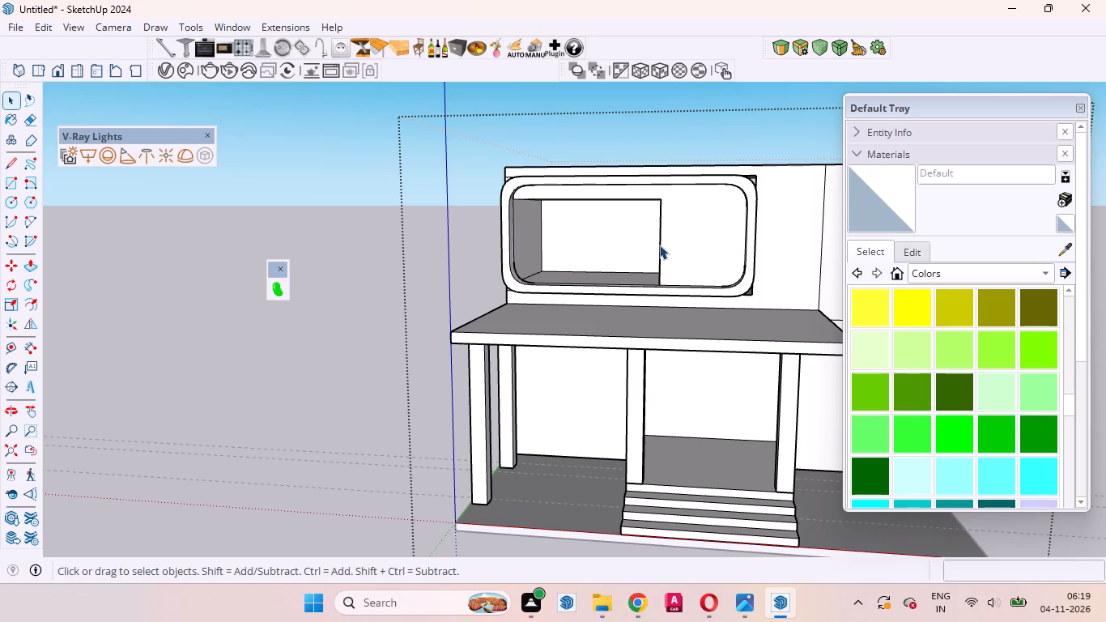
Examine the wall areas behind the frame's upper-right and lower-right rounded corners.
scroll(755, 228, "up", 4)
scroll(684, 272, "down", 4)
middle_click_drag(683, 275, 686, 281)
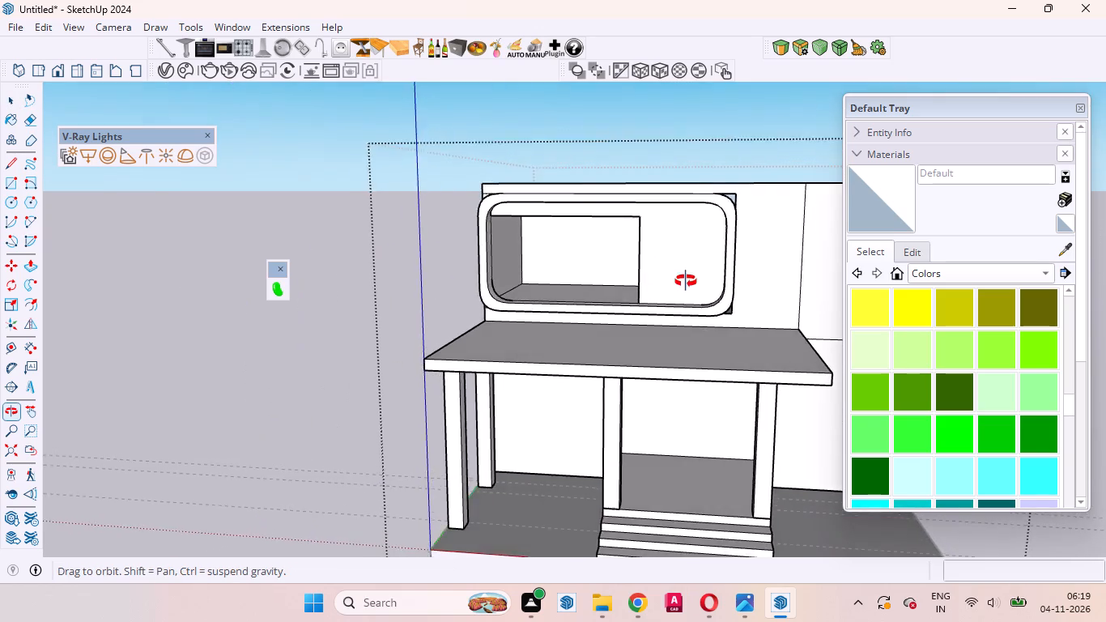
middle_click_drag(686, 281, 585, 345)
scroll(641, 266, "up", 18)
scroll(677, 252, "down", 3)
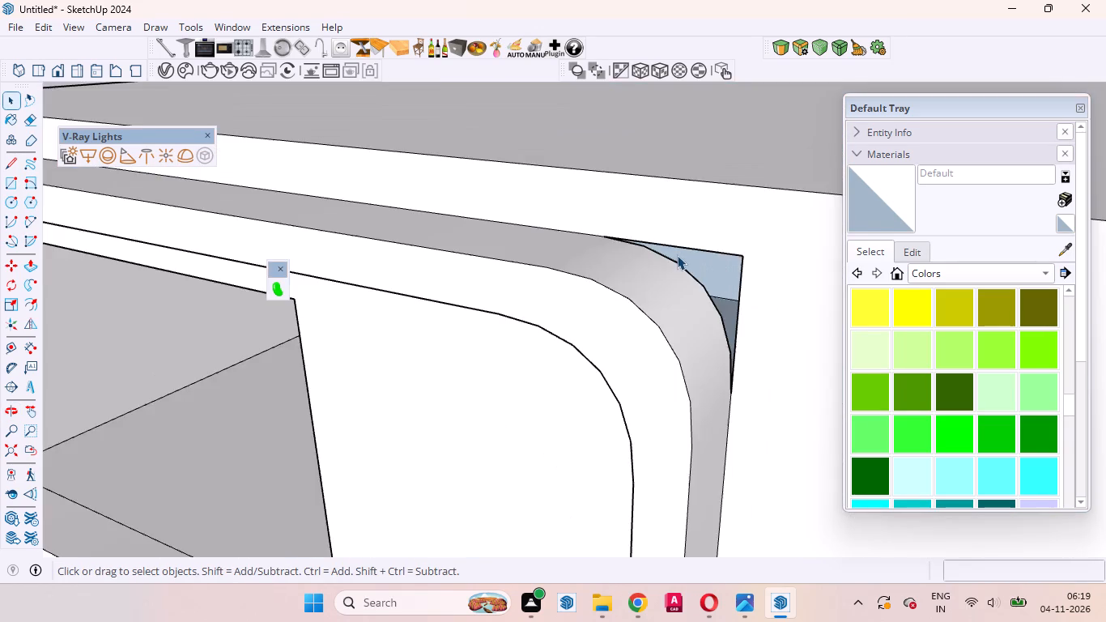
scroll(677, 255, "down", 8)
middle_click_drag(700, 283, 693, 238)
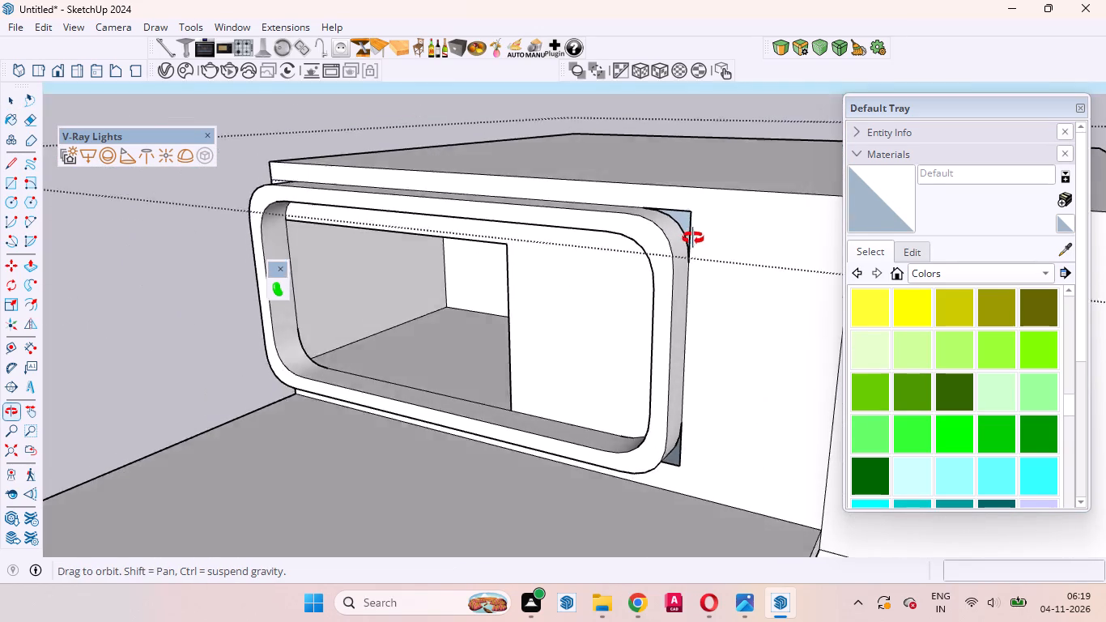
middle_click_drag(693, 238, 658, 168)
scroll(660, 354, "up", 15)
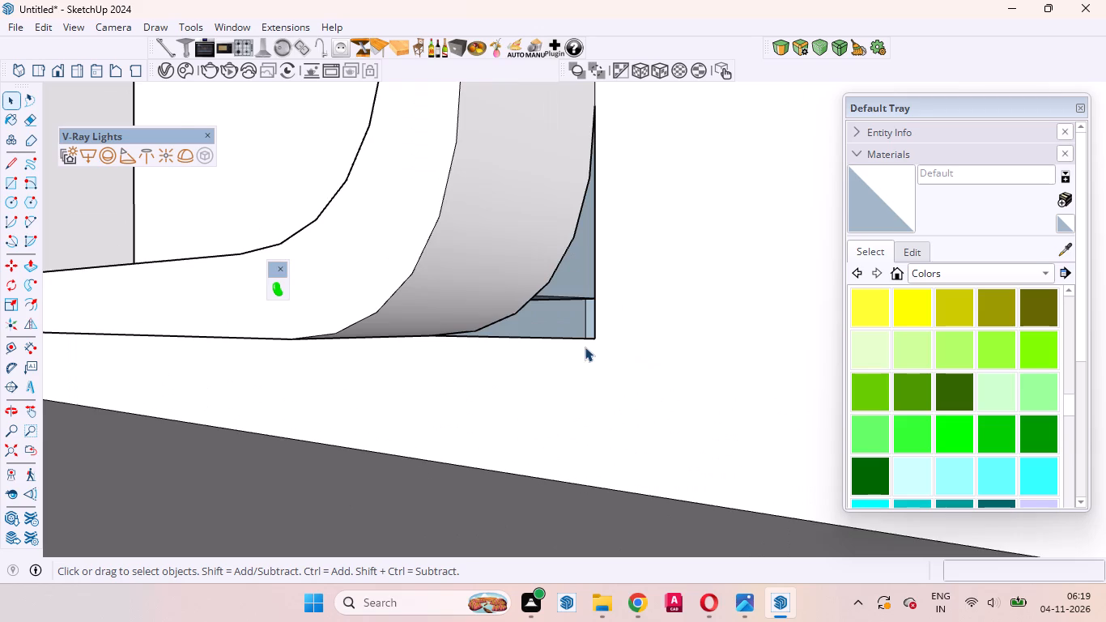
scroll(585, 347, "up", 4)
middle_click_drag(568, 315, 742, 372)
scroll(619, 318, "down", 9)
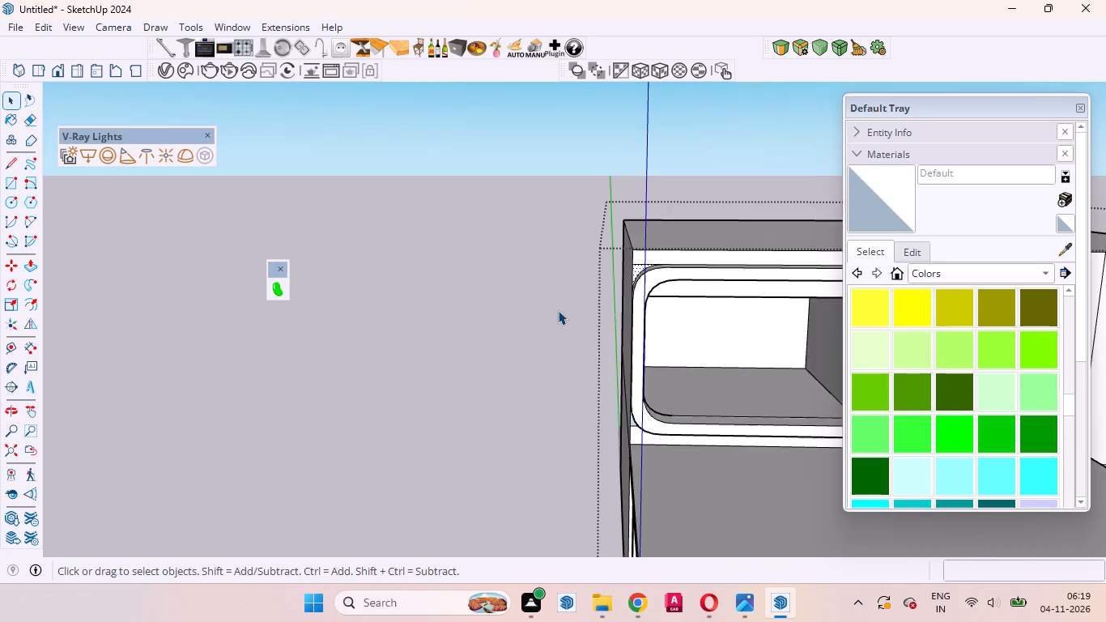
scroll(558, 310, "down", 7)
scroll(735, 348, "up", 20)
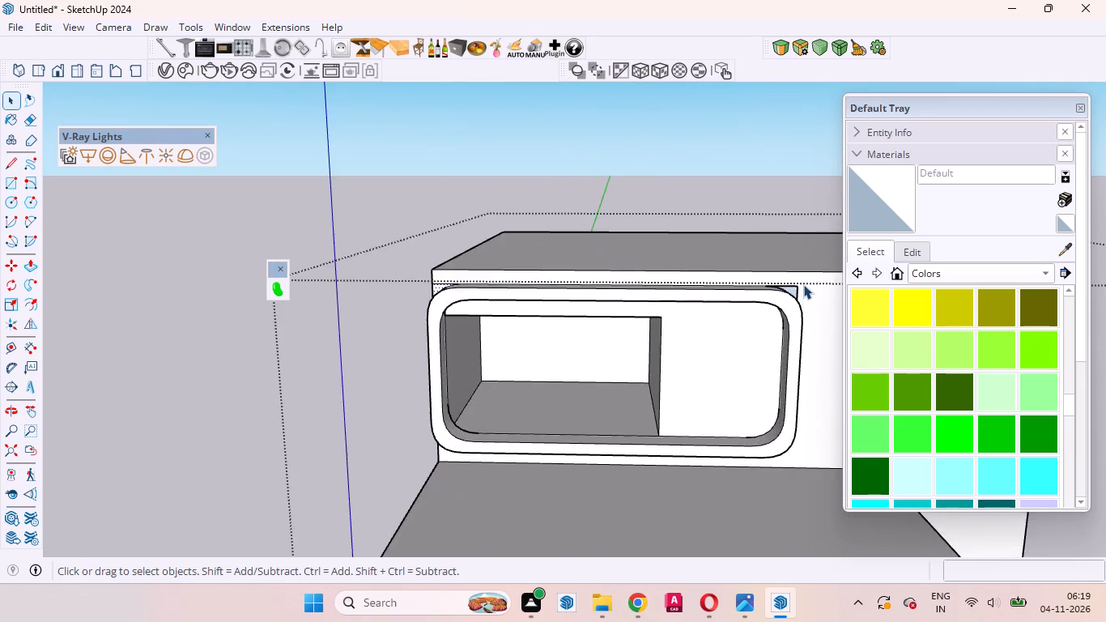
scroll(803, 284, "up", 12)
scroll(772, 290, "down", 1)
middle_click_drag(725, 318, 698, 334)
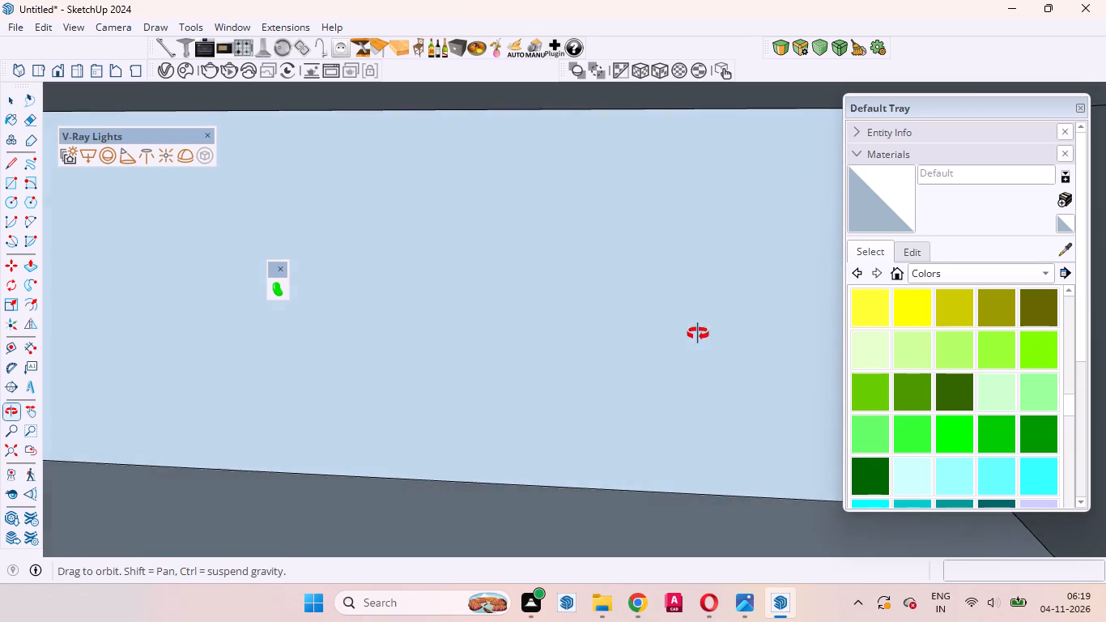
middle_click_drag(698, 334, 828, 360)
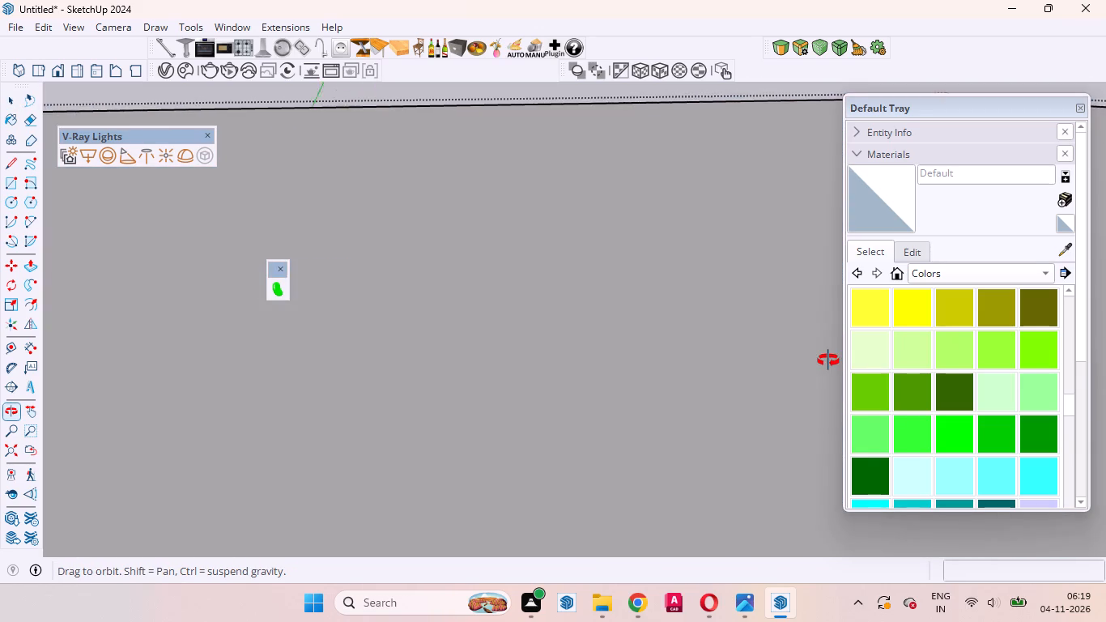
middle_click_drag(828, 360, 823, 266)
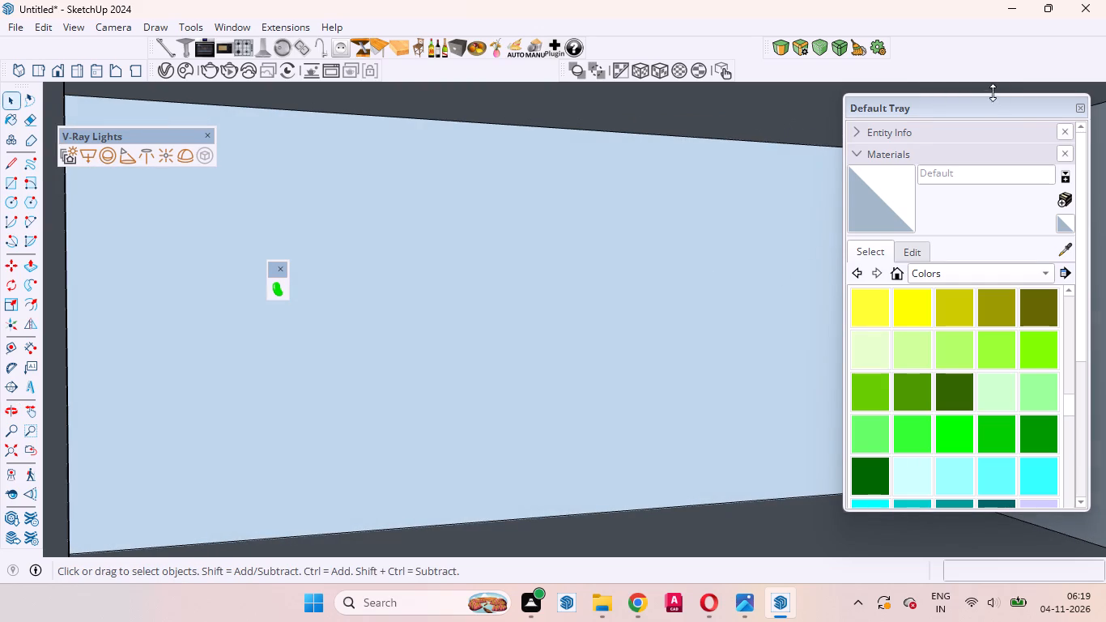
Close the Default Tray.
left_click(1080, 104)
Examine the interior wall faces and the corner where they meet the floor and ceiling from several angles.
middle_click_drag(840, 323, 806, 338)
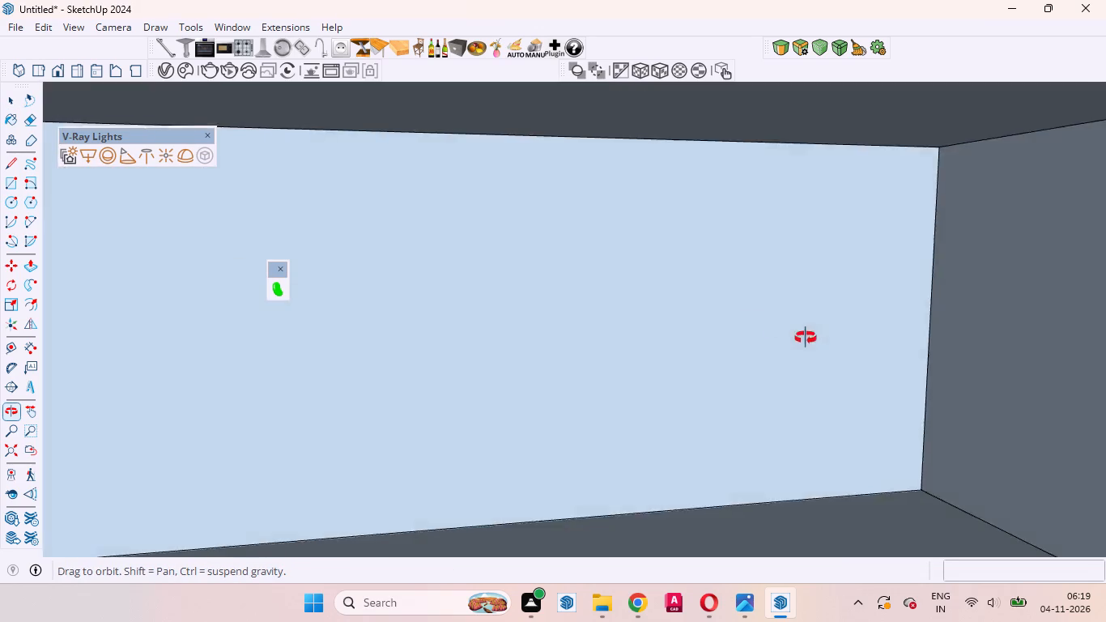
middle_click_drag(806, 338, 776, 325)
scroll(769, 309, "up", 3)
scroll(728, 309, "down", 3)
middle_click_drag(694, 338, 649, 356)
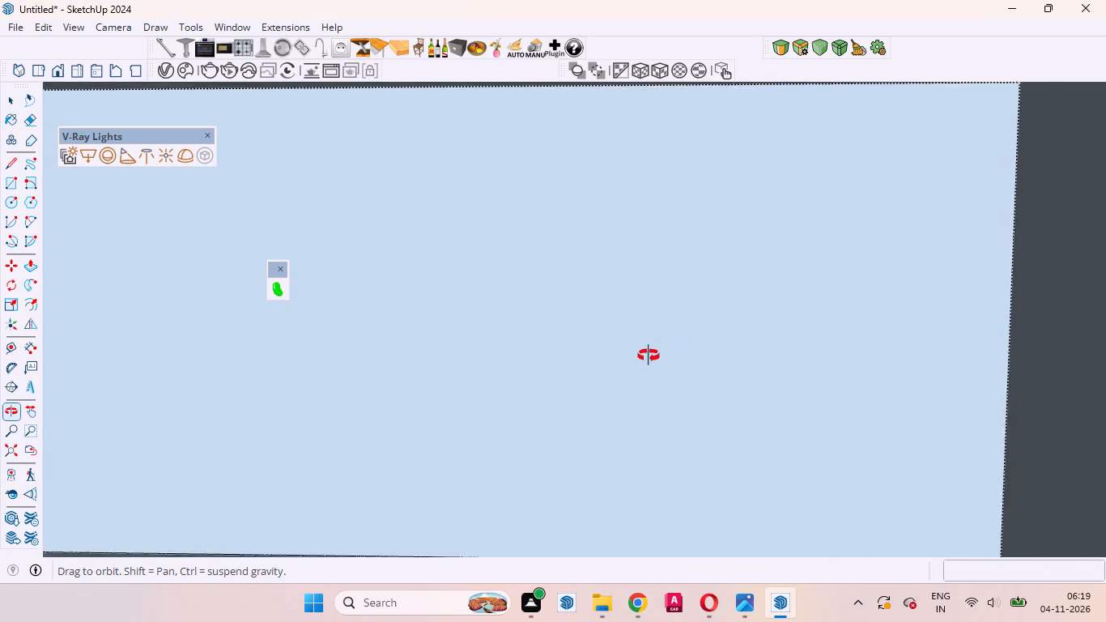
middle_click_drag(649, 356, 496, 360)
scroll(479, 356, "up", 4)
middle_click_drag(508, 348, 351, 304)
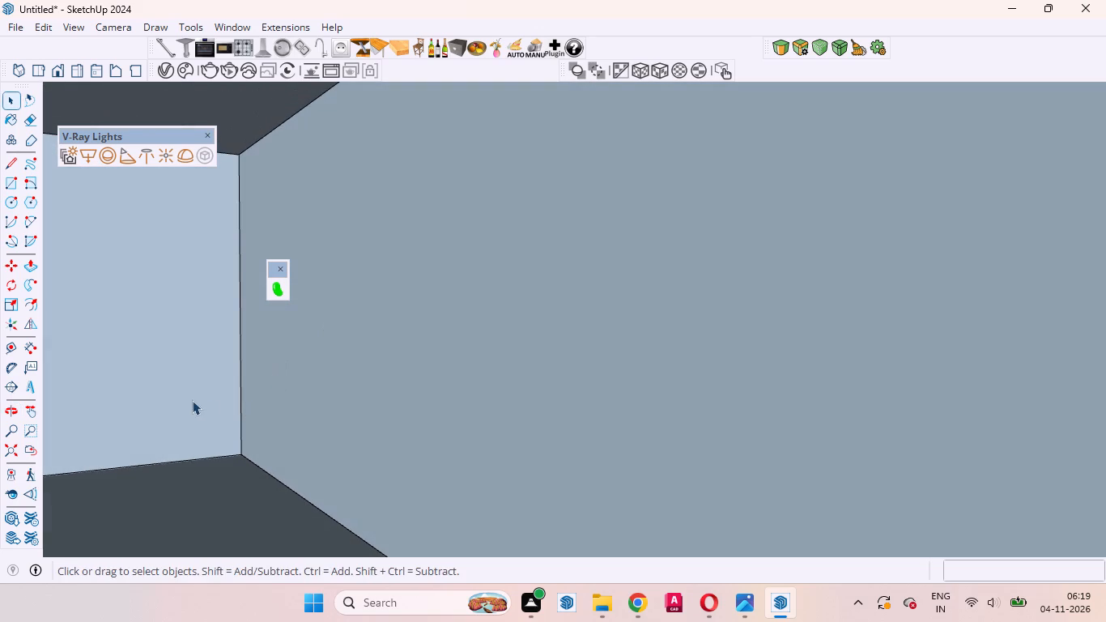
middle_click_drag(187, 394, 169, 395)
scroll(168, 396, "up", 1)
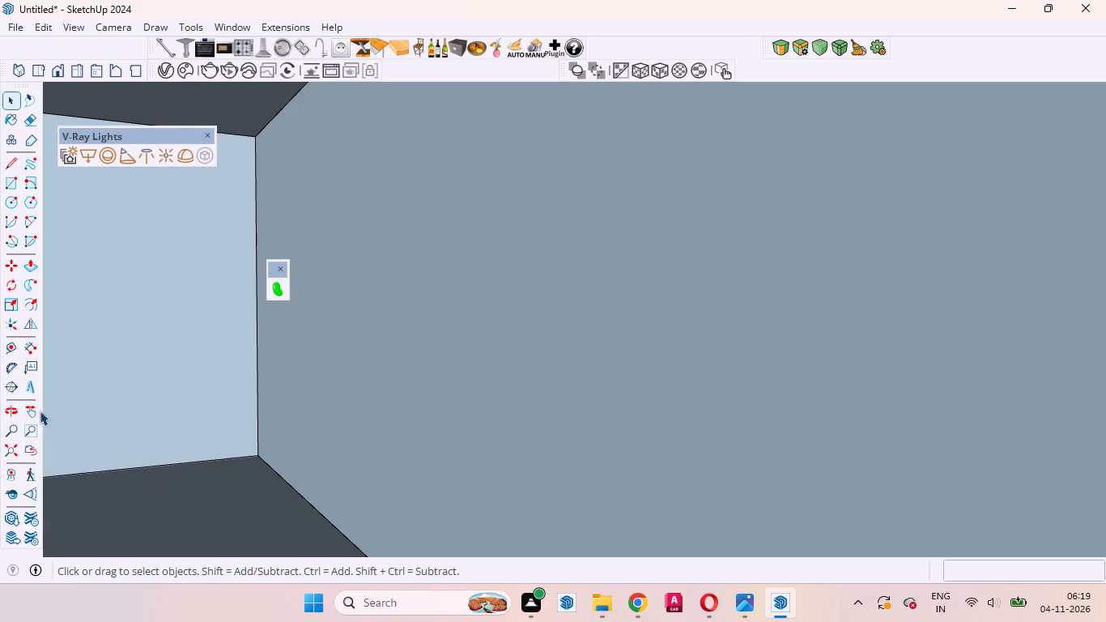
left_click(31, 408)
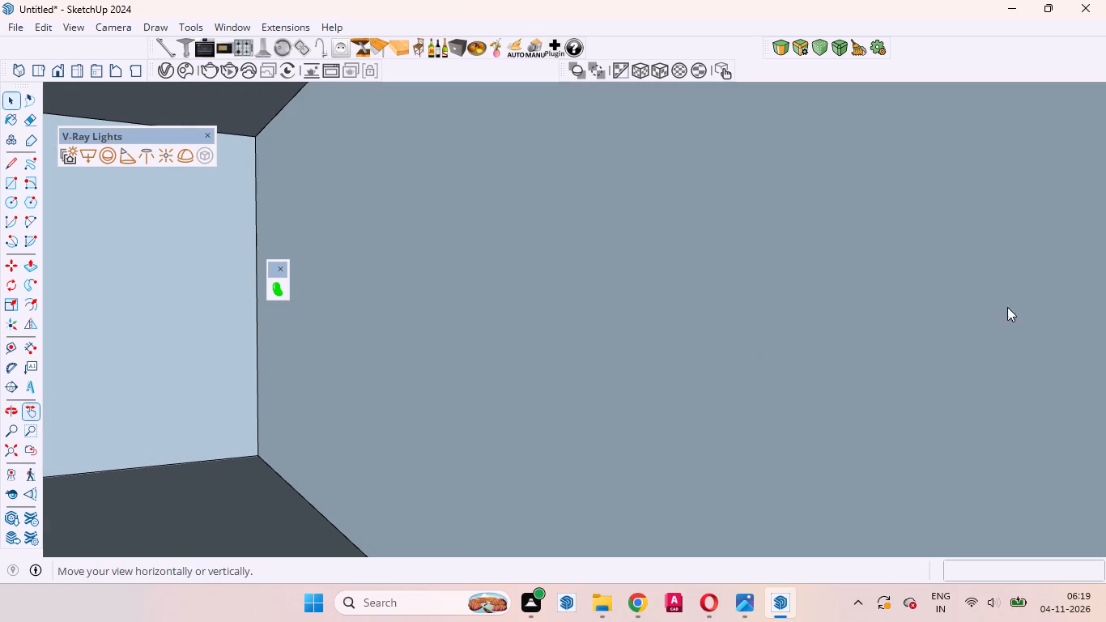
left_click_drag(148, 352, 161, 348)
left_click_drag(162, 348, 332, 371)
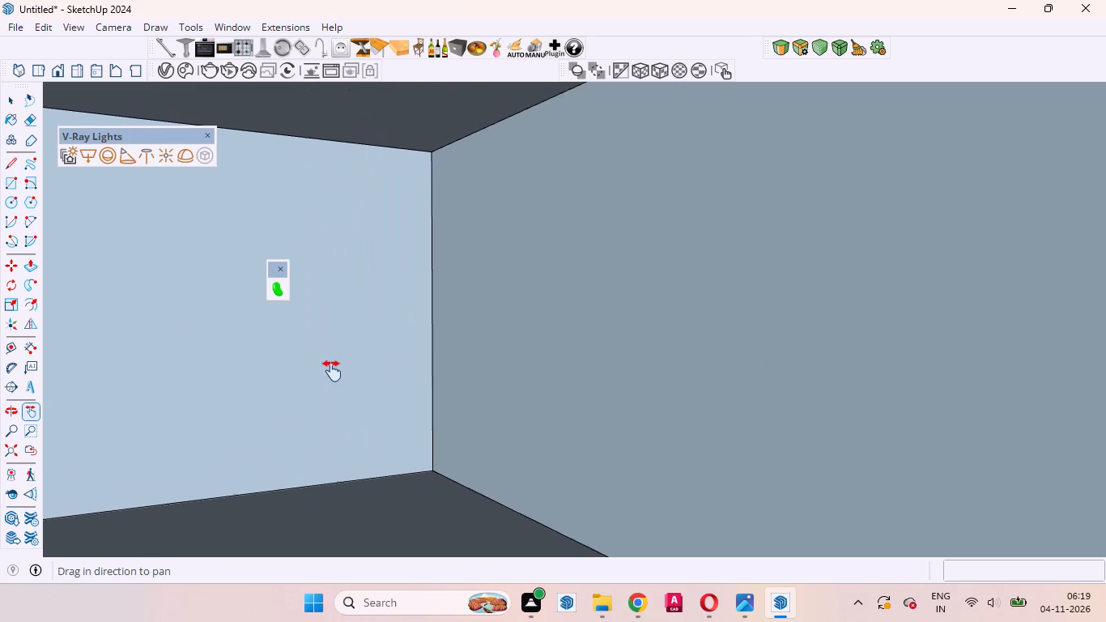
left_click_drag(332, 371, 324, 372)
left_click(19, 104)
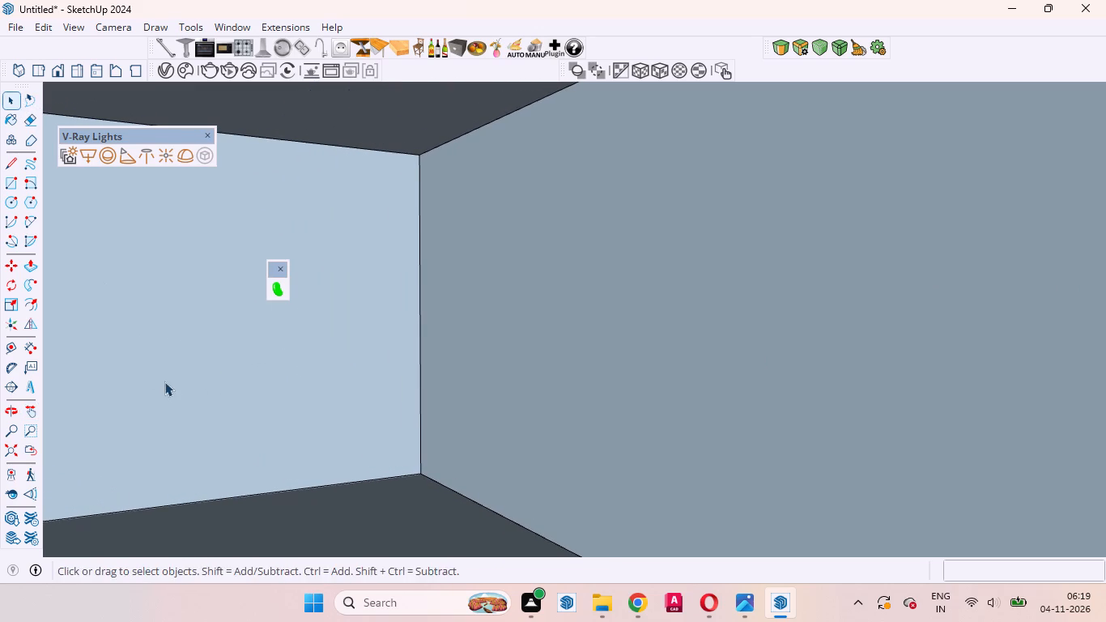
middle_click_drag(164, 385, 110, 411)
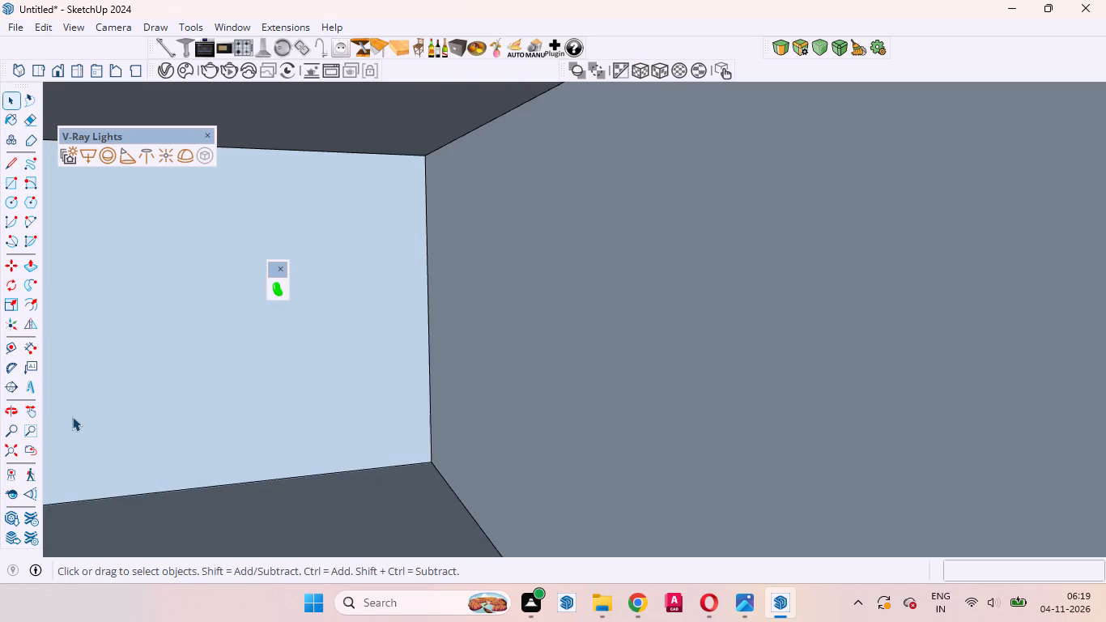
scroll(72, 416, "up", 5)
scroll(241, 388, "down", 9)
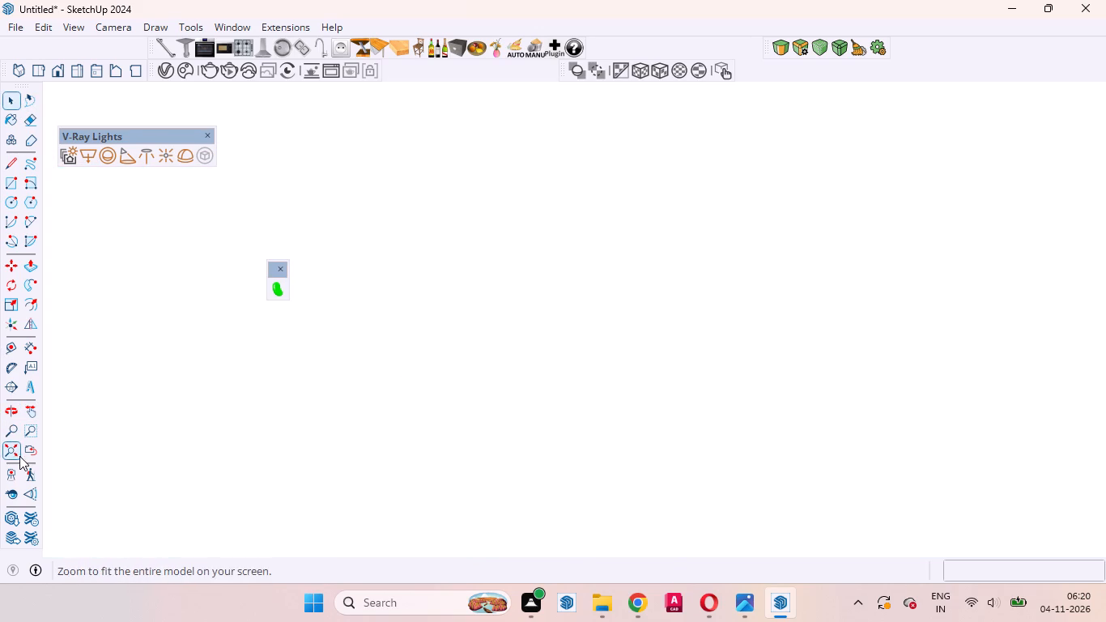
left_click(27, 445)
middle_click_drag(312, 402, 481, 404)
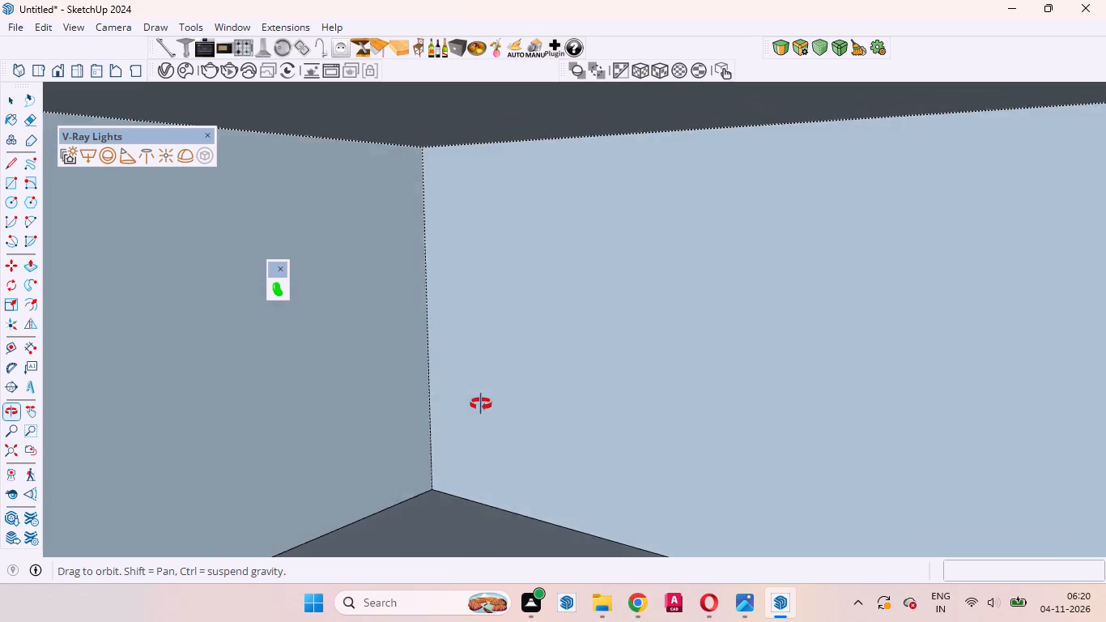
middle_click_drag(481, 404, 481, 403)
scroll(479, 389, "up", 1)
scroll(470, 315, "down", 4)
middle_click_drag(302, 441, 246, 423)
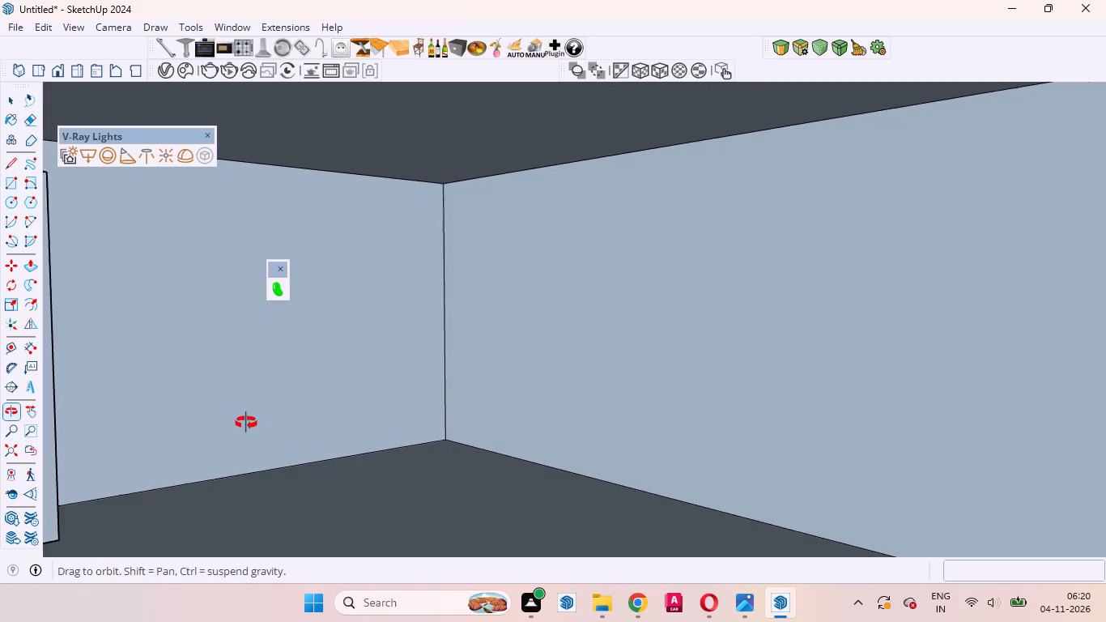
middle_click_drag(246, 423, 246, 422)
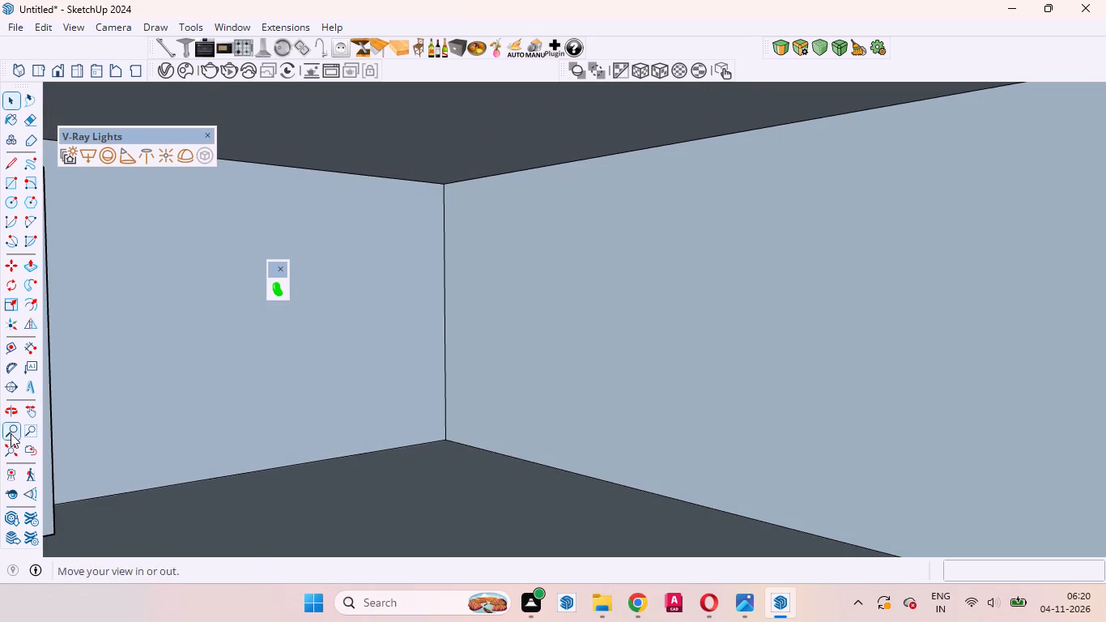
Set the camera's field of view to 50 degrees.
left_click(9, 436)
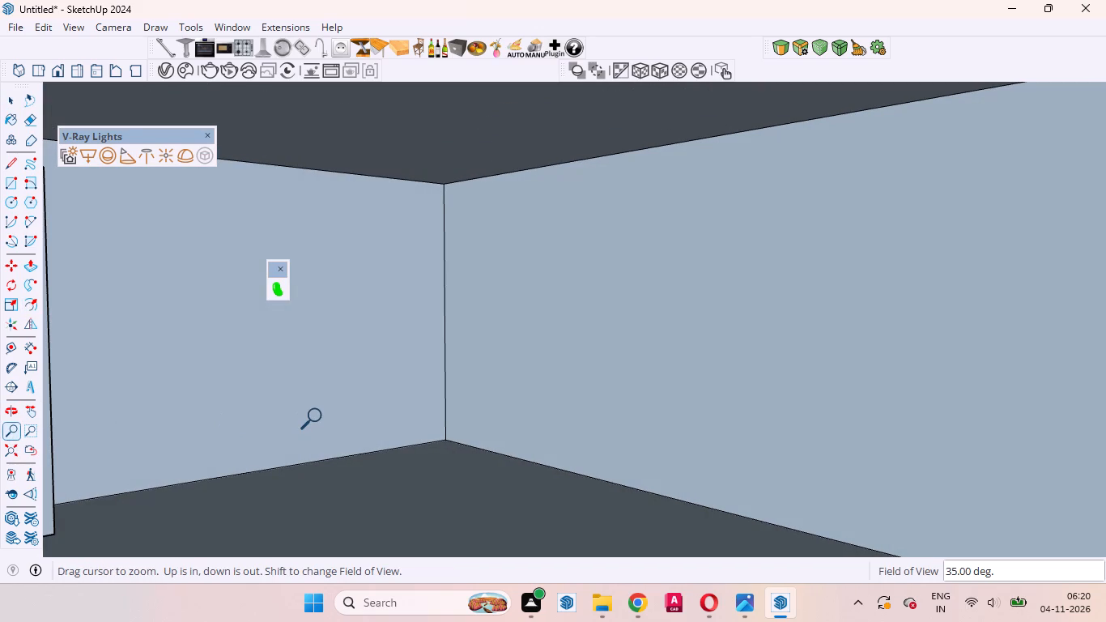
type("50")
key("Return")
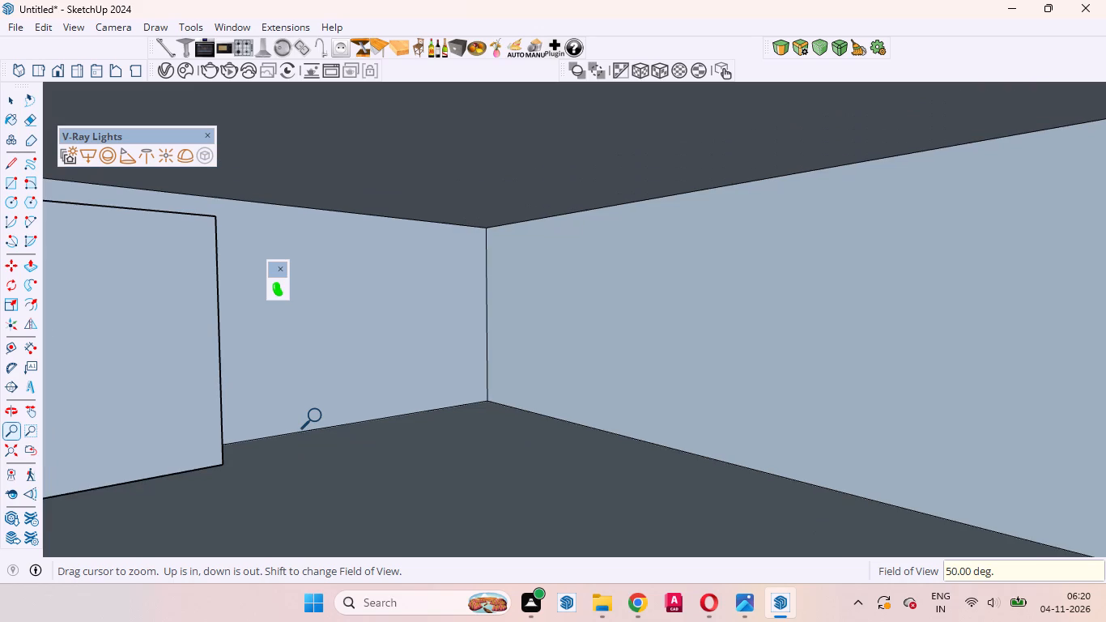
key("space")
Examine the interior walls, the projecting recess volume and the back of the frame's lower strip from inside the building.
middle_click_drag(292, 467, 202, 427)
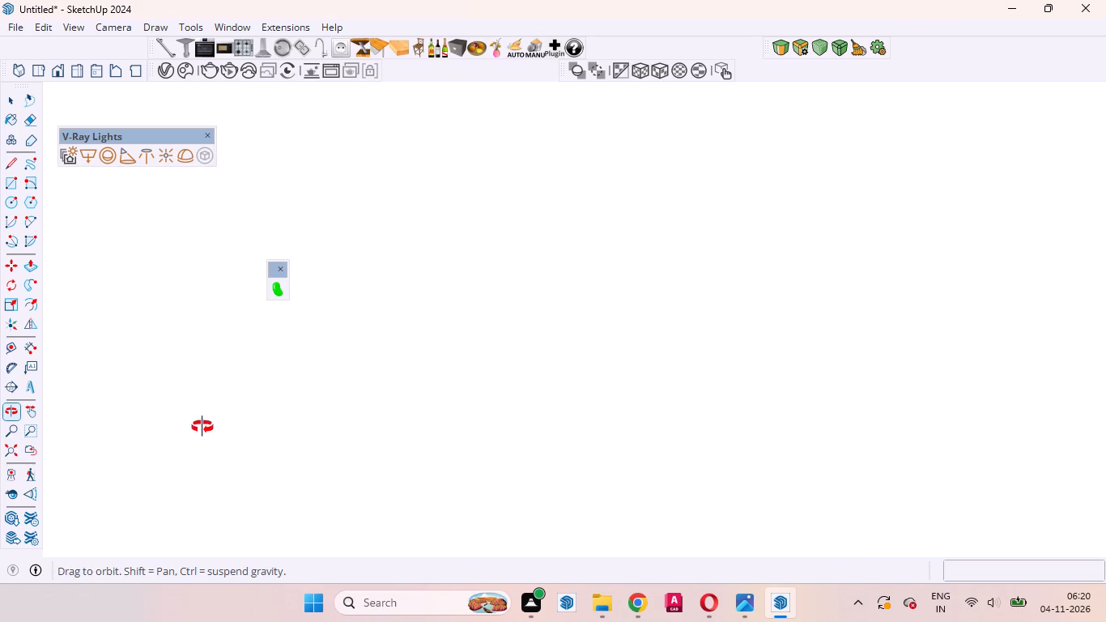
middle_click_drag(202, 427, 287, 456)
scroll(295, 406, "up", 5)
middle_click_drag(298, 402, 262, 402)
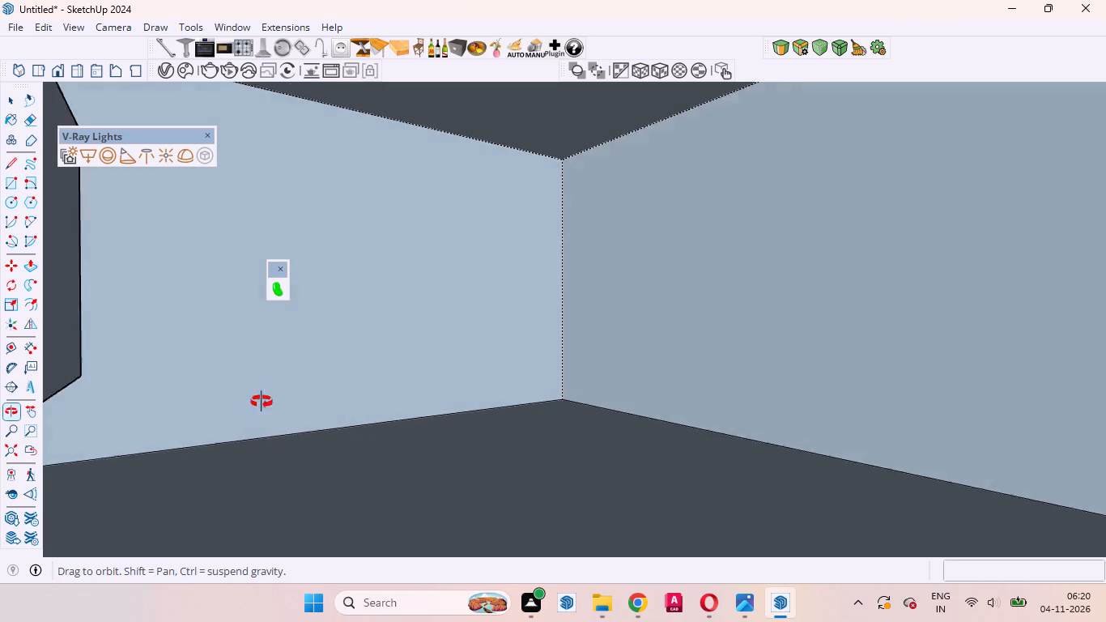
middle_click_drag(262, 402, 155, 396)
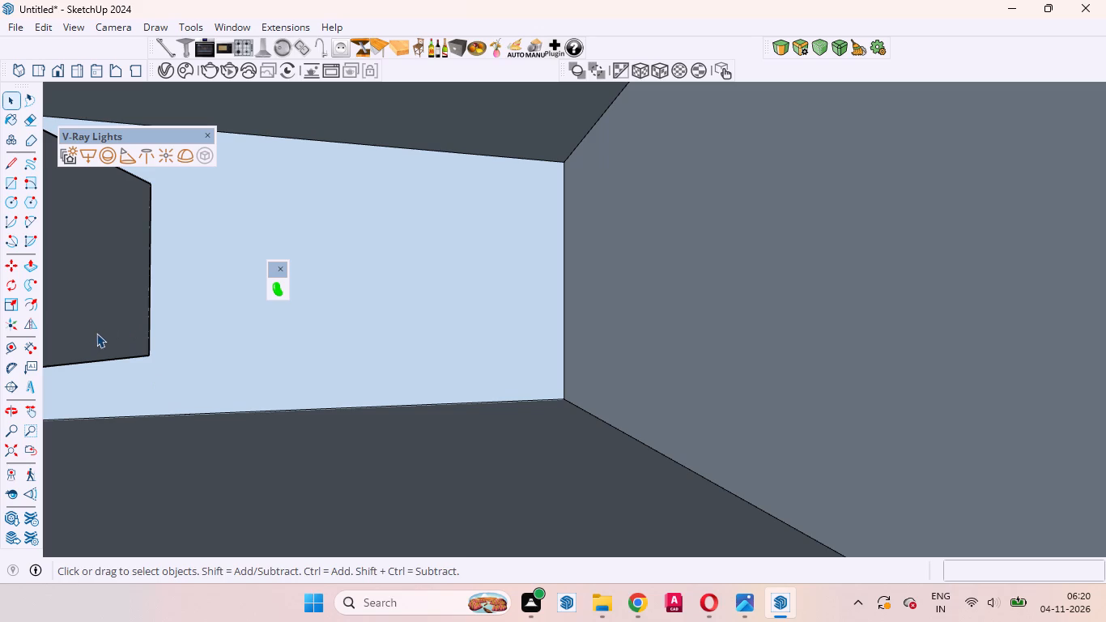
left_click(34, 408)
left_click_drag(176, 373, 308, 357)
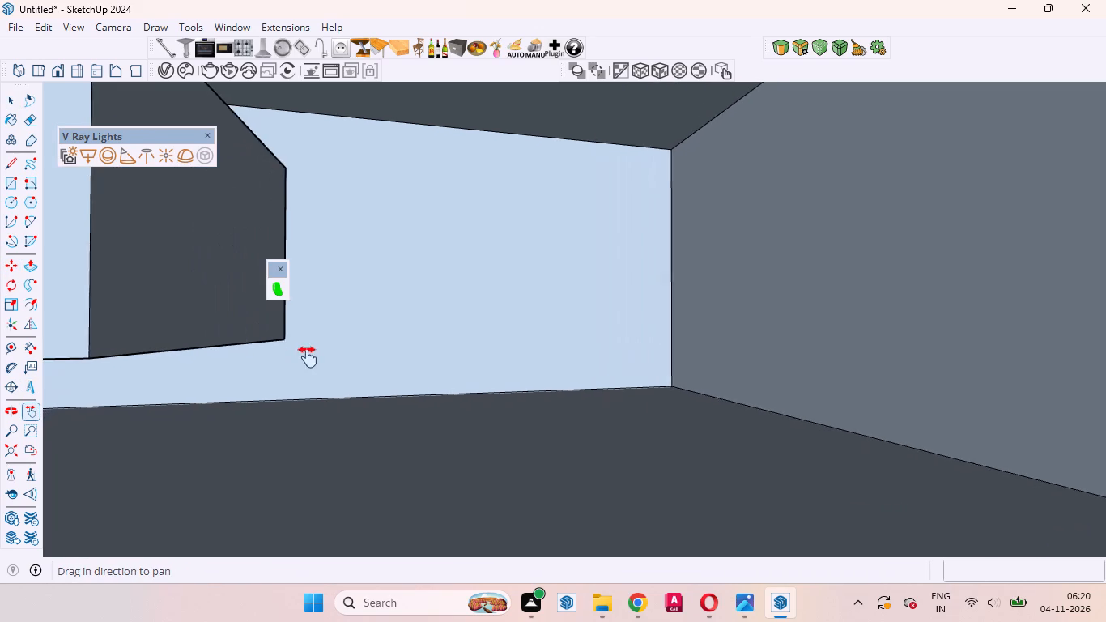
left_click_drag(308, 357, 298, 379)
middle_click_drag(281, 413, 210, 395)
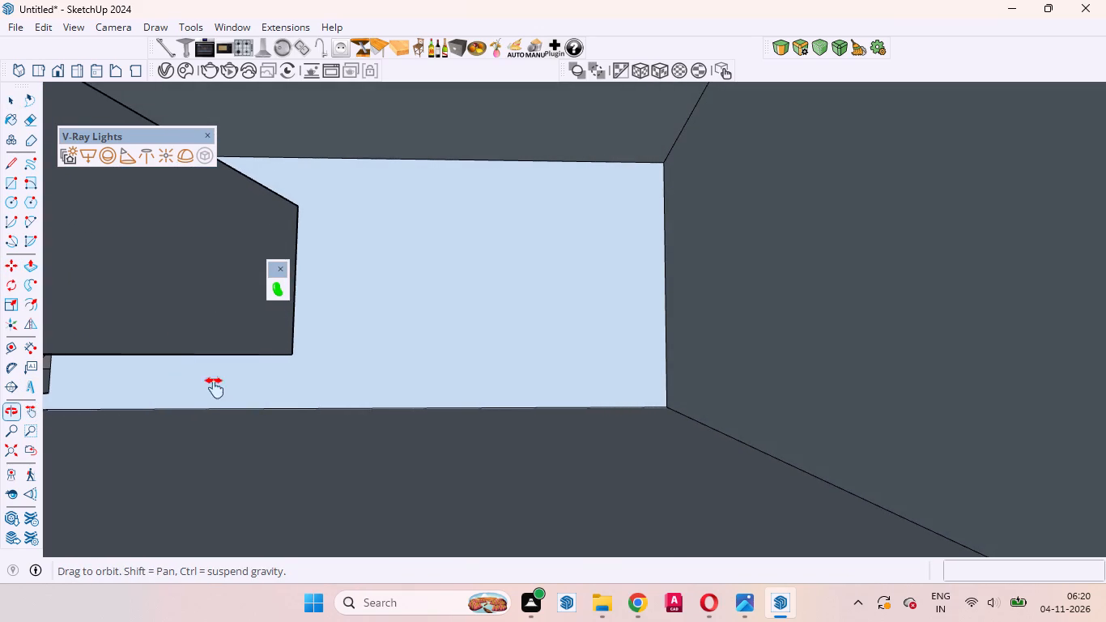
scroll(153, 310, "up", 6)
middle_click_drag(189, 344, 123, 351)
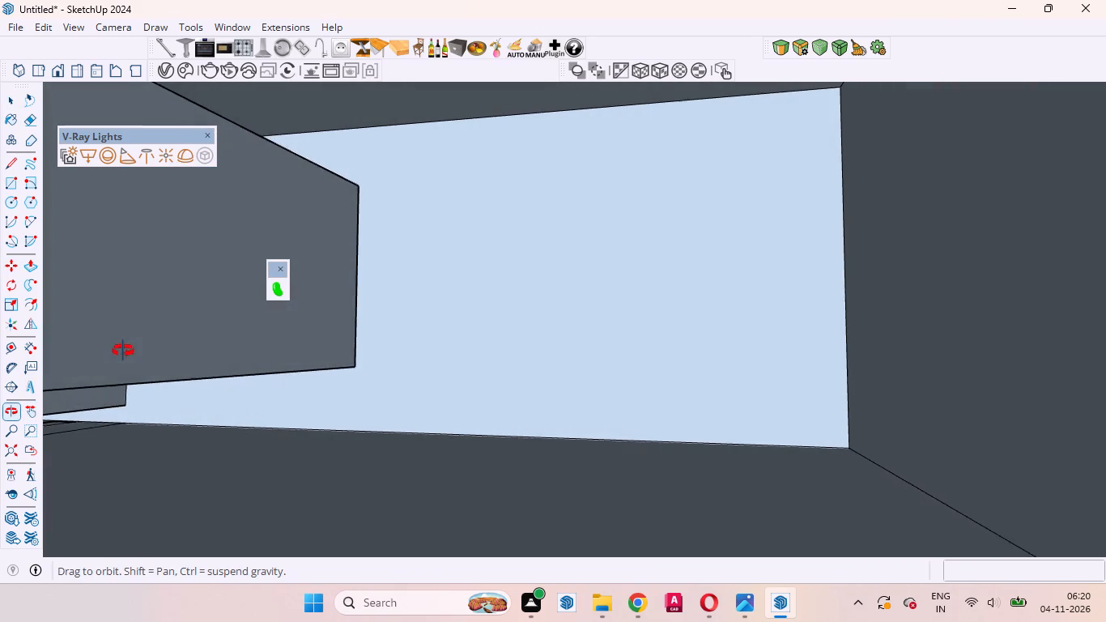
middle_click_drag(123, 351, 120, 351)
middle_click(120, 351)
scroll(743, 411, "down", 1)
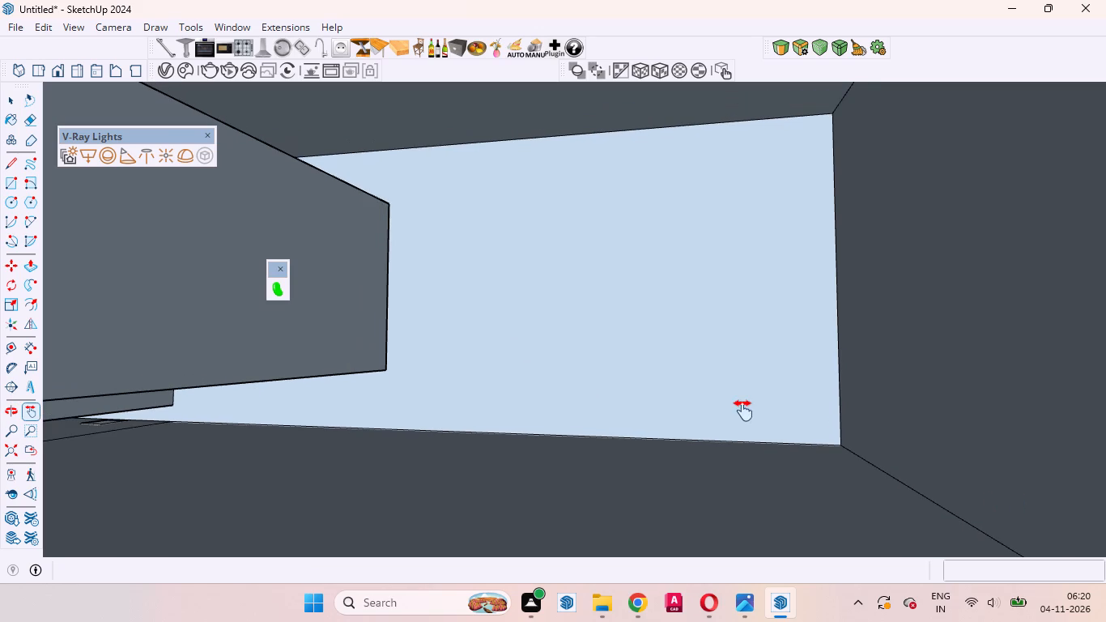
middle_click_drag(281, 428, 214, 441)
scroll(0, 290, "up", 4)
scroll(536, 245, "down", 2)
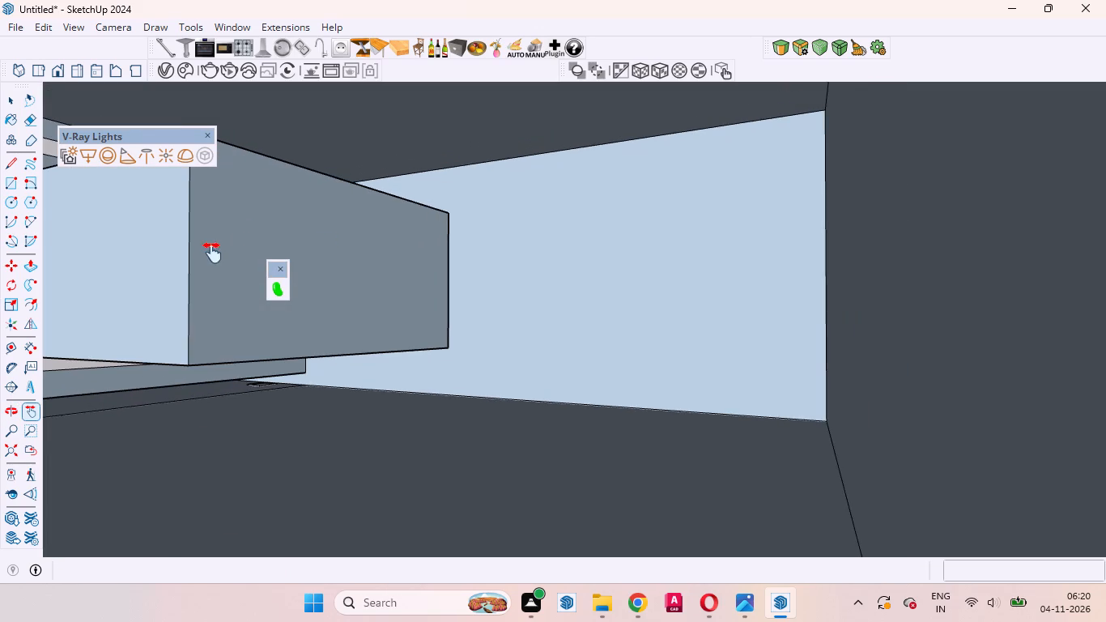
middle_click_drag(205, 261, 247, 287)
scroll(139, 259, "up", 6)
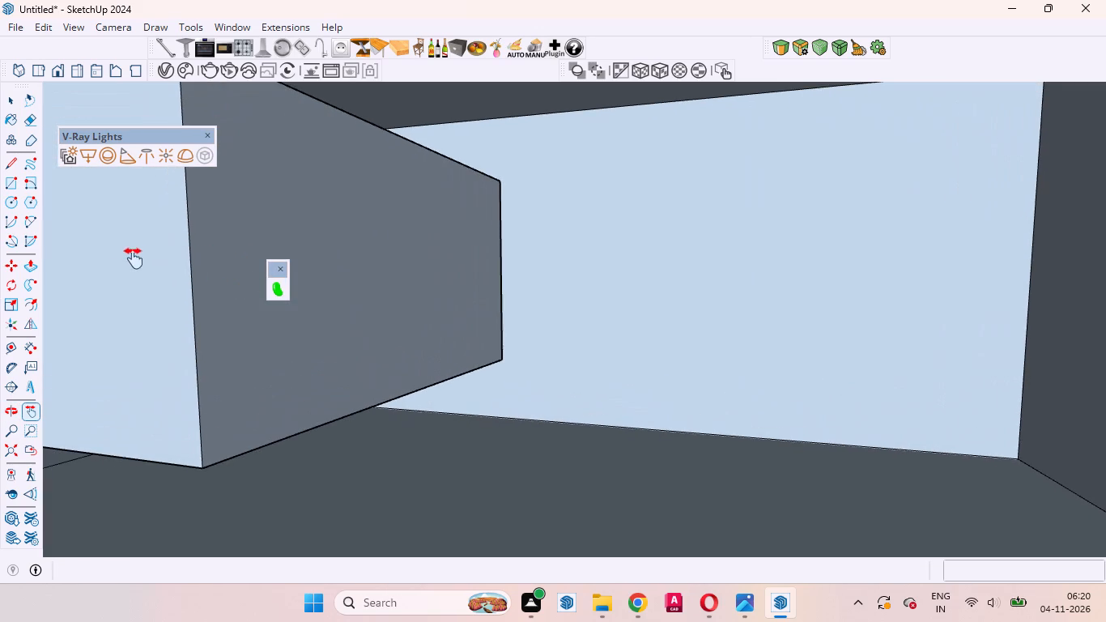
middle_click_drag(96, 322, 58, 329)
left_click_drag(191, 297, 406, 265)
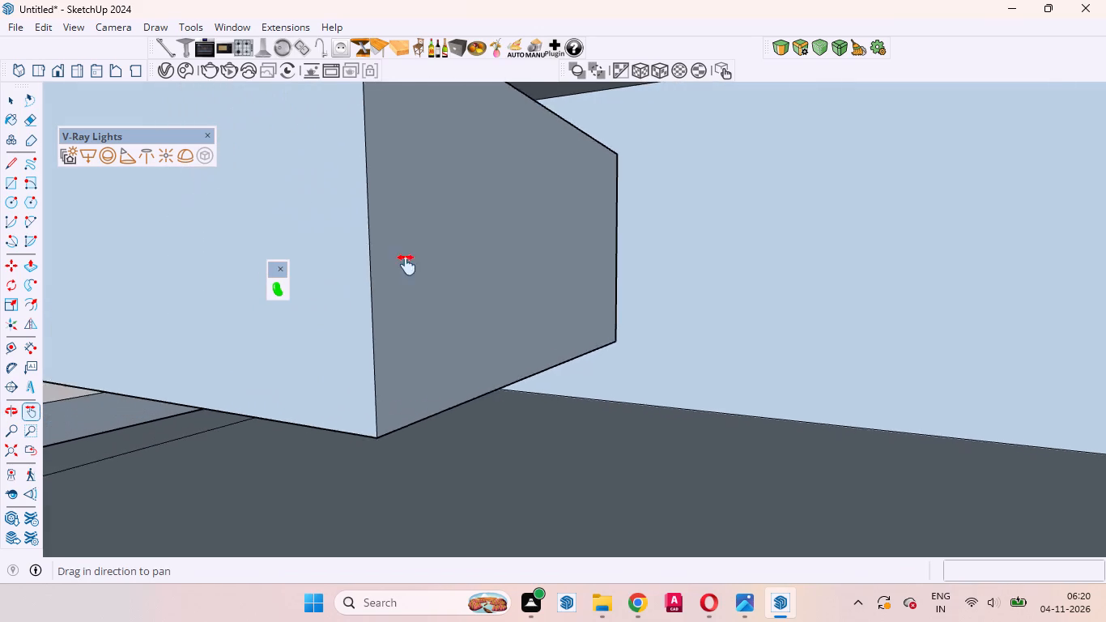
left_click_drag(406, 265, 623, 245)
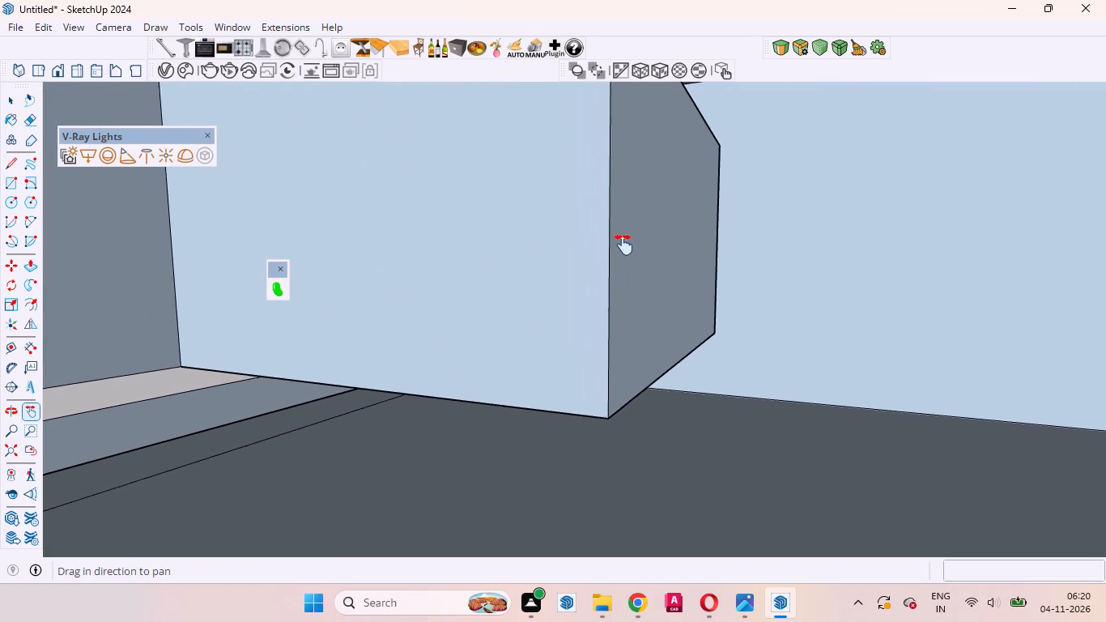
left_click_drag(623, 245, 893, 202)
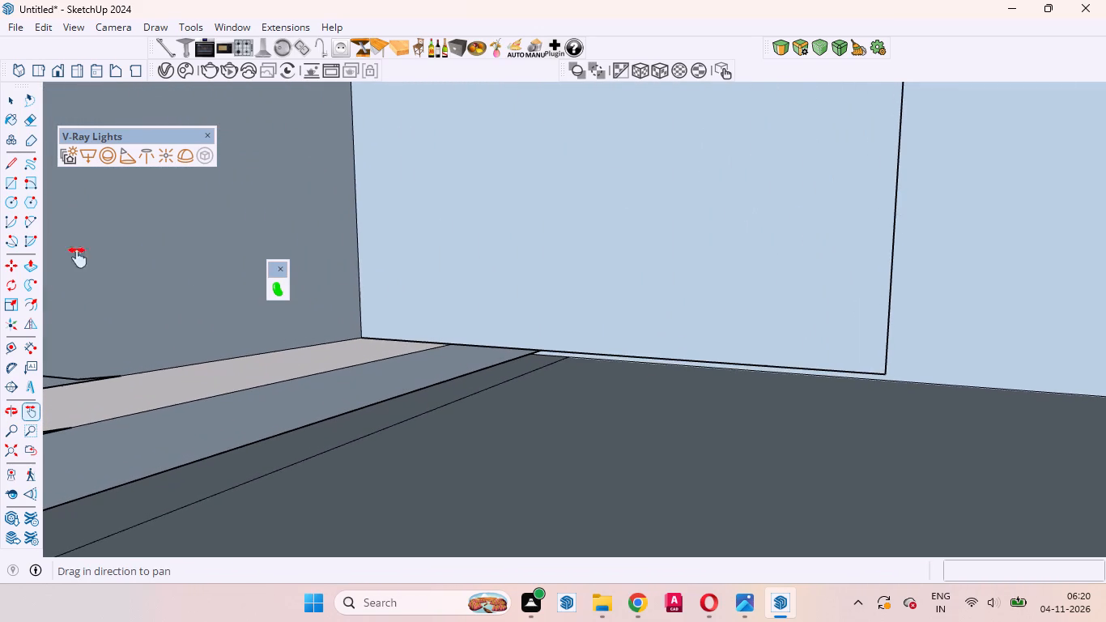
middle_click_drag(229, 340, 70, 354)
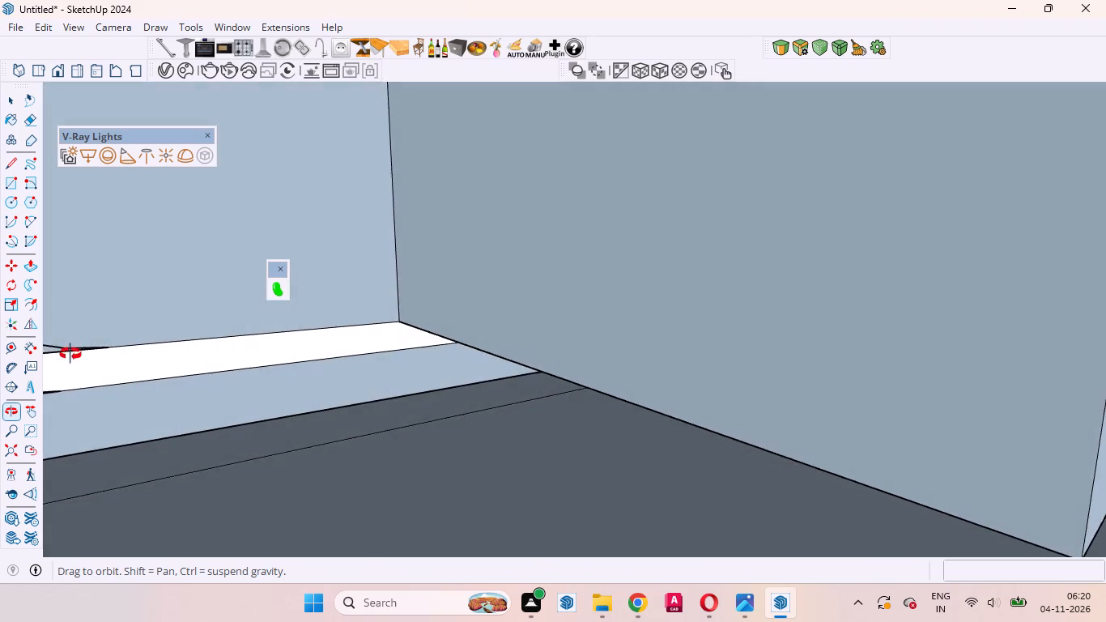
middle_click_drag(70, 354, 13, 348)
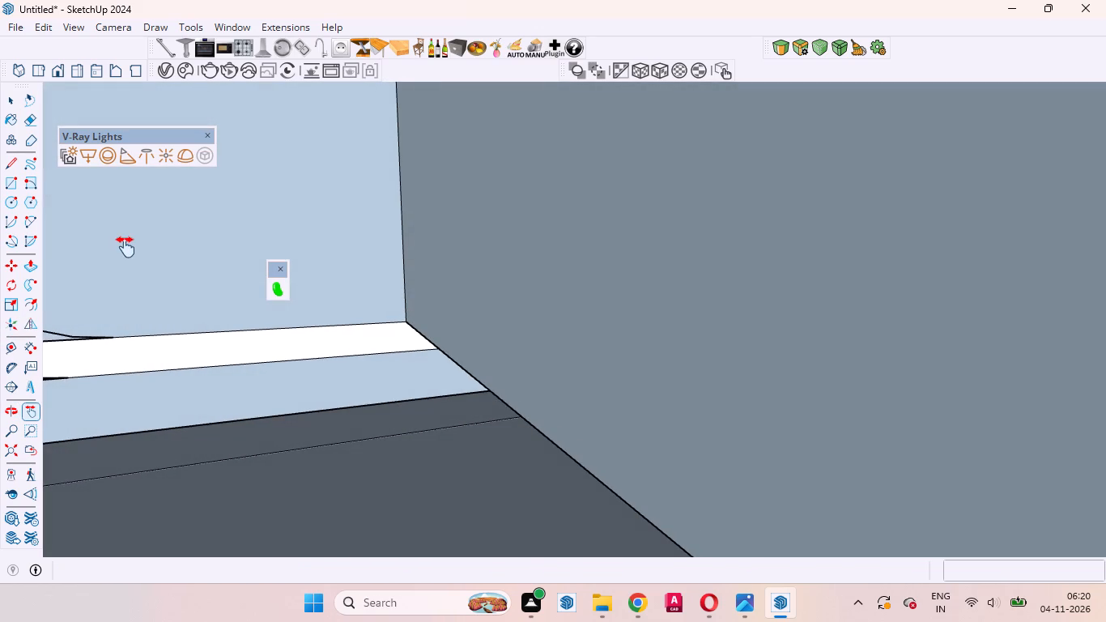
Draw a rectangle about 2' 2" square on the interior wall over the gap at the frame's lower rounded corner.
left_click_drag(125, 247, 304, 246)
middle_click_drag(341, 275, 283, 288)
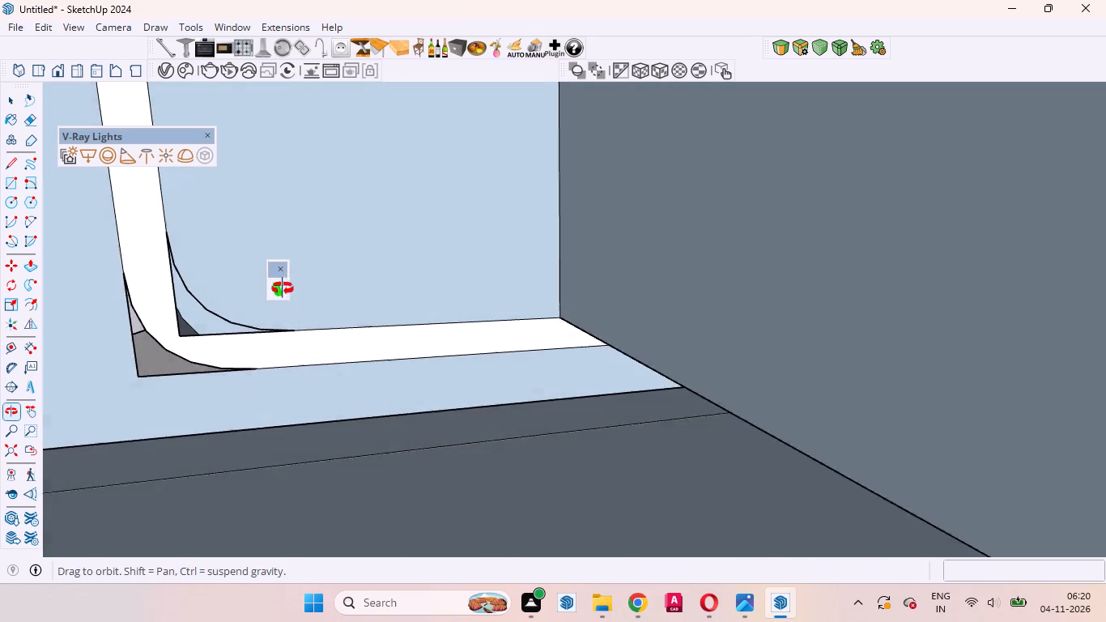
middle_click_drag(283, 288, 304, 228)
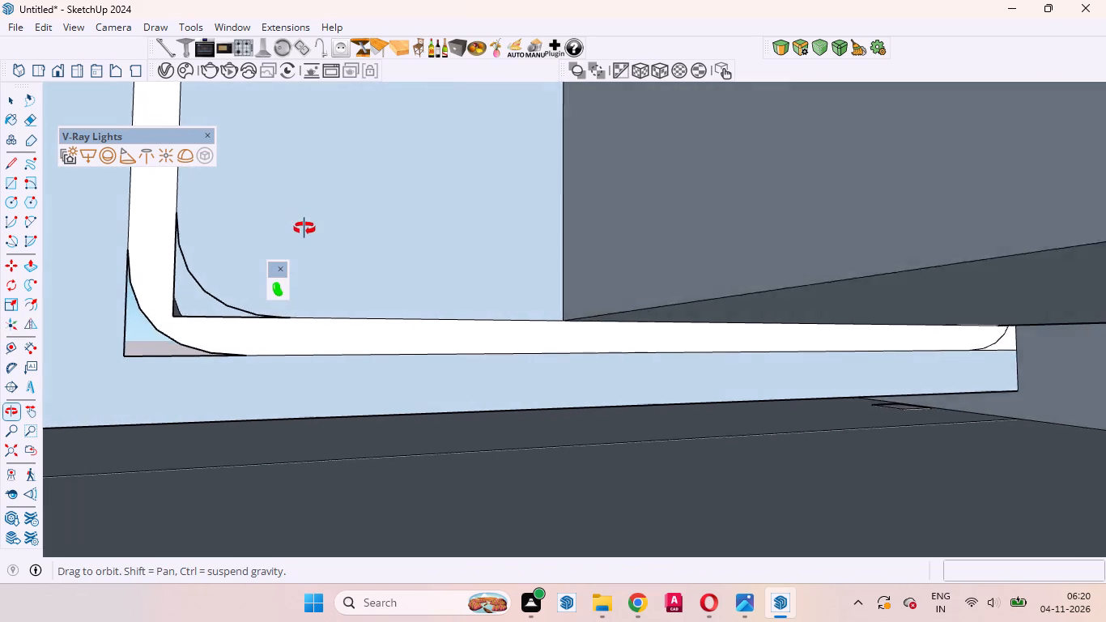
middle_click_drag(304, 228, 403, 303)
middle_click(403, 303)
middle_click(403, 303)
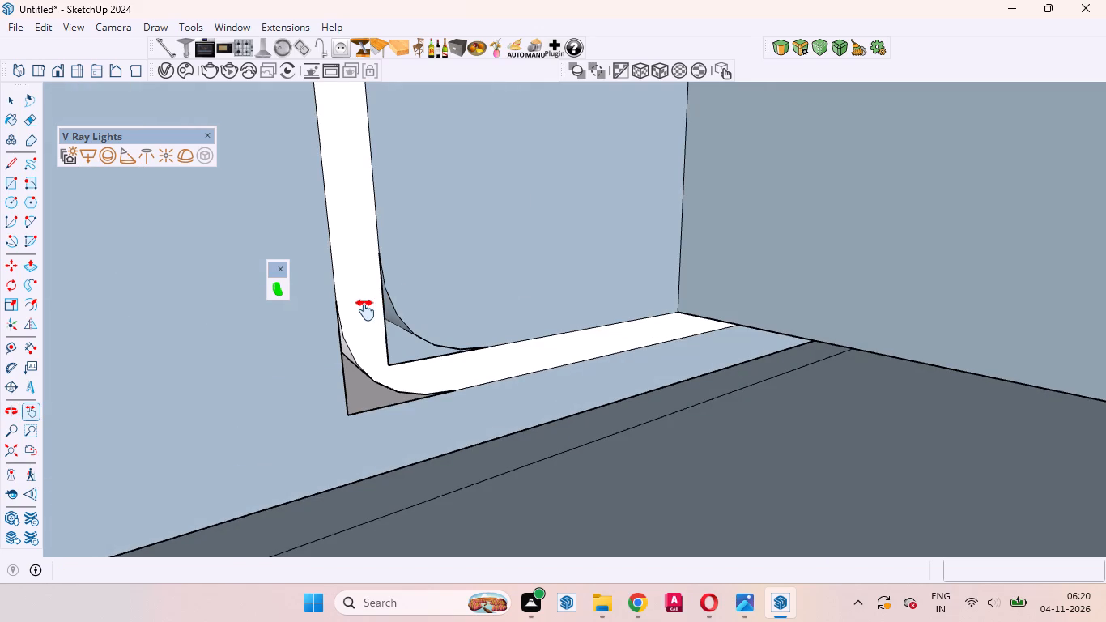
middle_click_drag(422, 389, 280, 369)
scroll(404, 394, "up", 1)
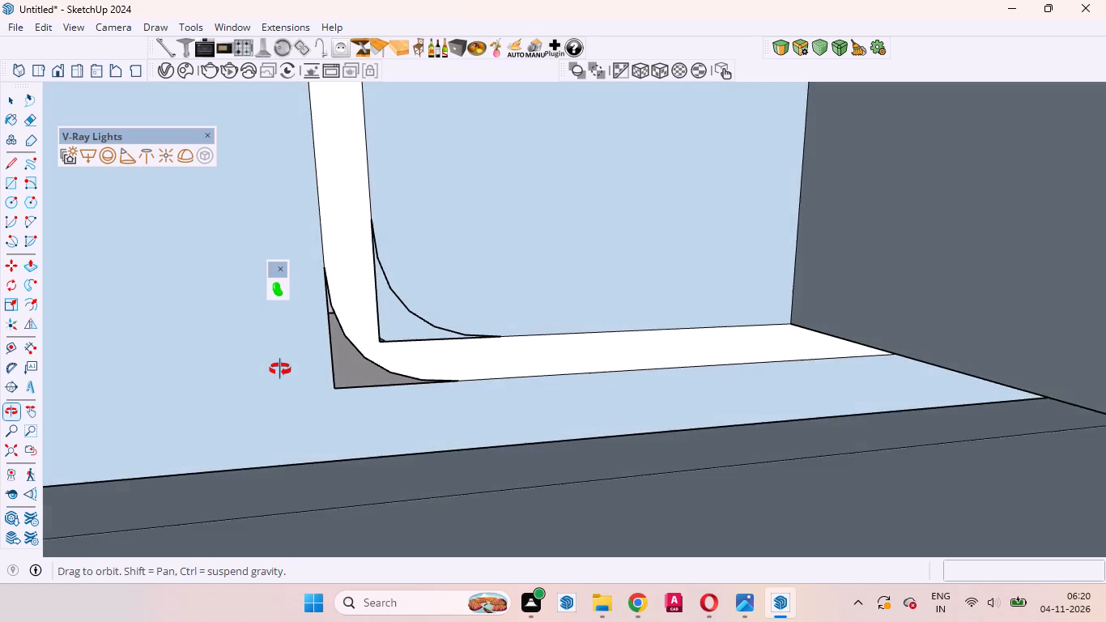
middle_click_drag(280, 369, 278, 362)
key("space")
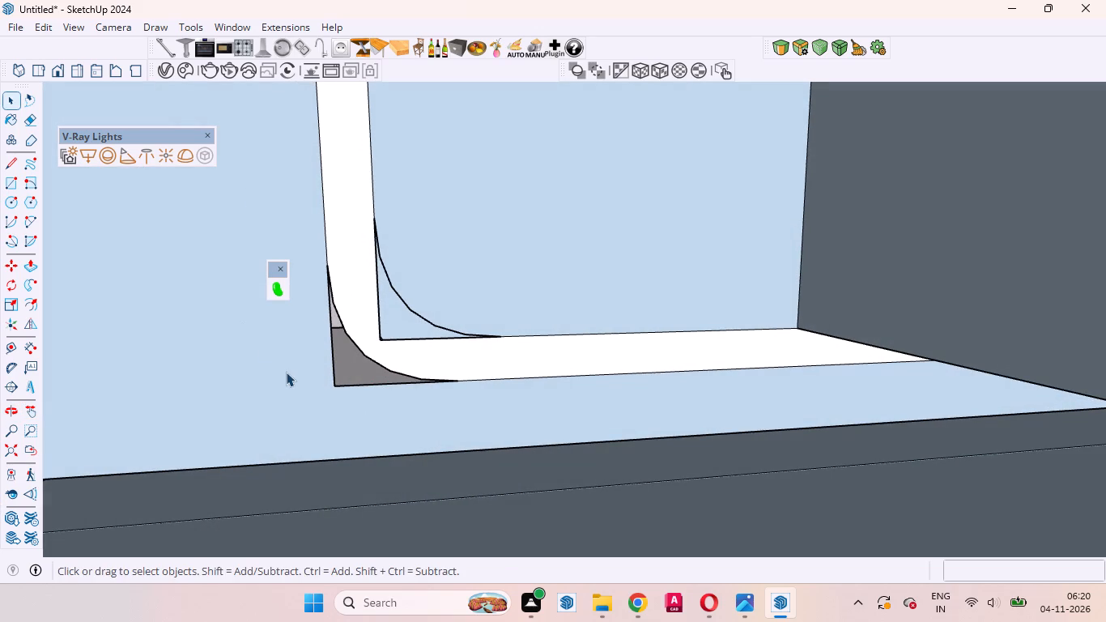
key("r")
left_click_drag(332, 385, 337, 377)
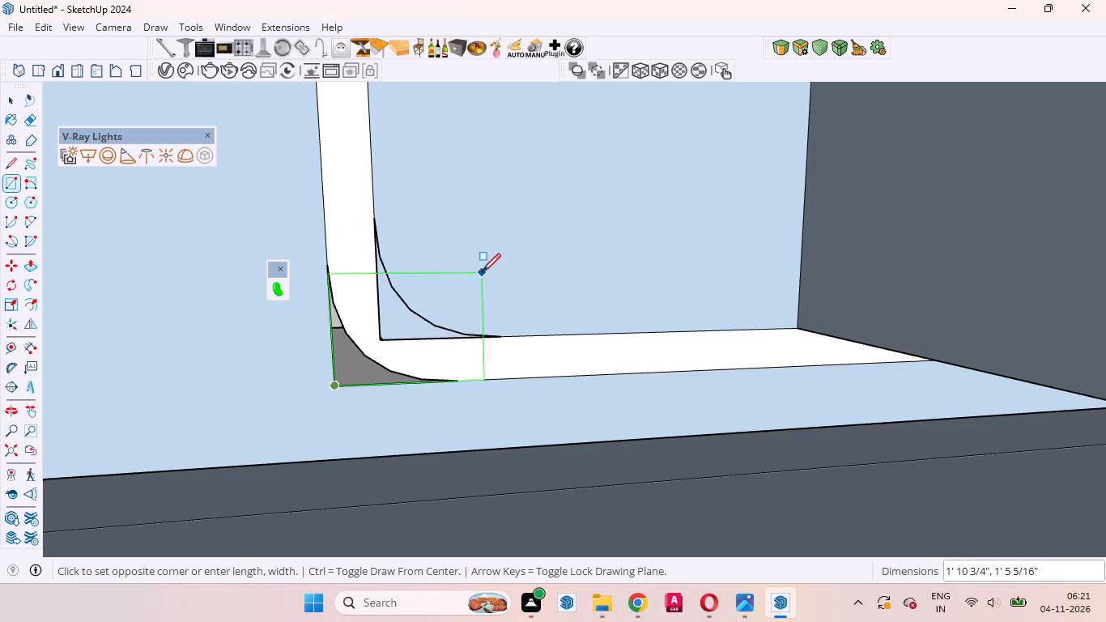
left_click(501, 221)
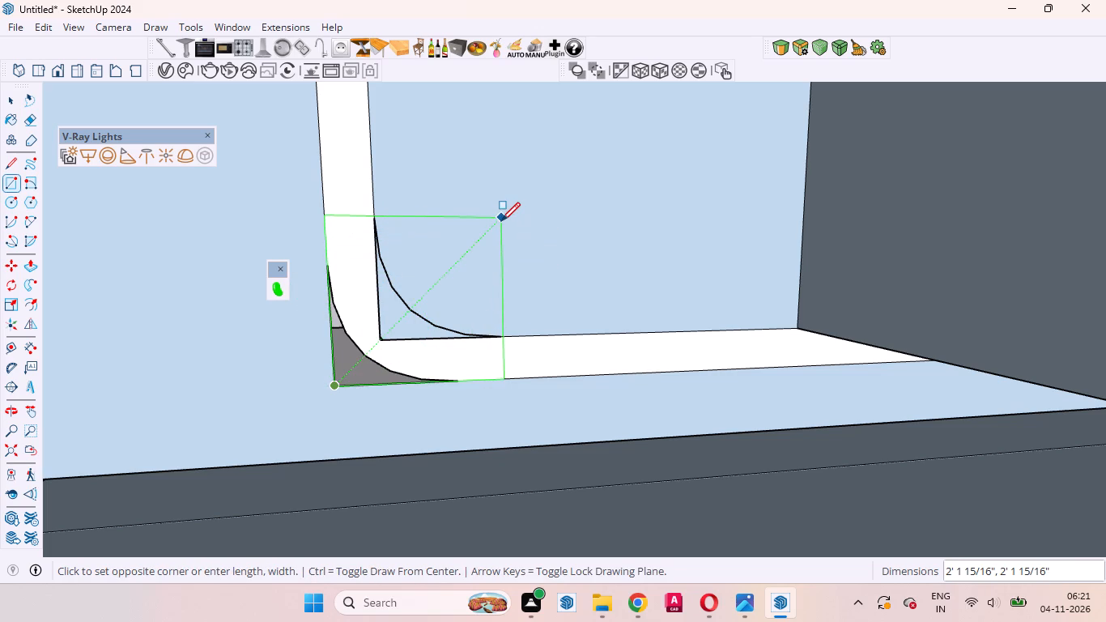
Draw a rectangle about 3' 2" by 2' 11" on the interior wall over the gap at the frame's upper rounded corner.
scroll(434, 449, "down", 5)
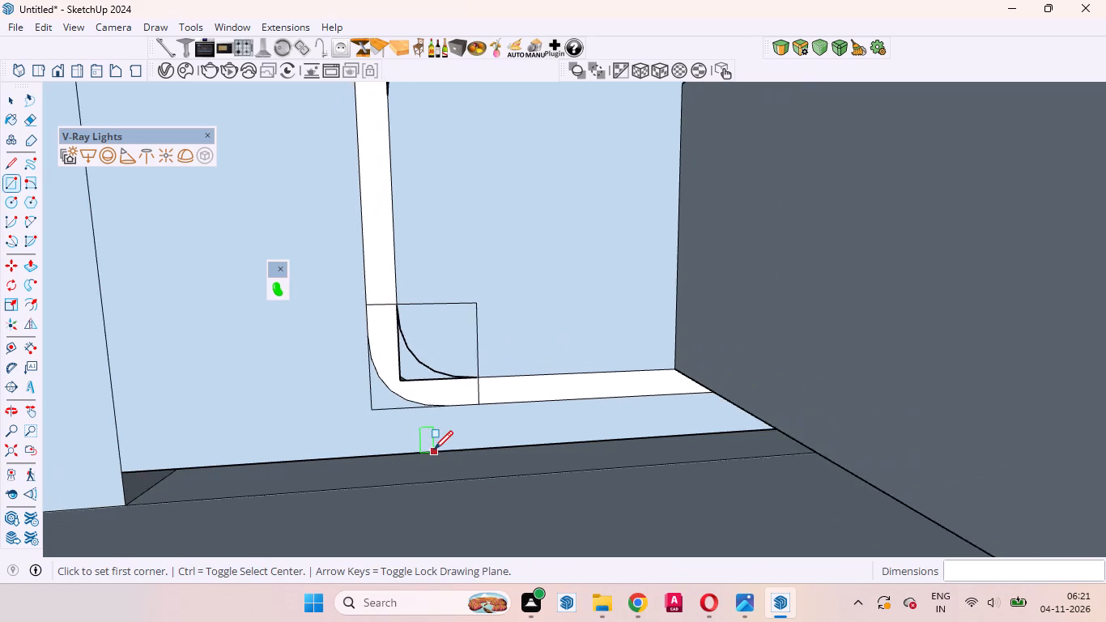
scroll(434, 449, "down", 1)
left_click(33, 411)
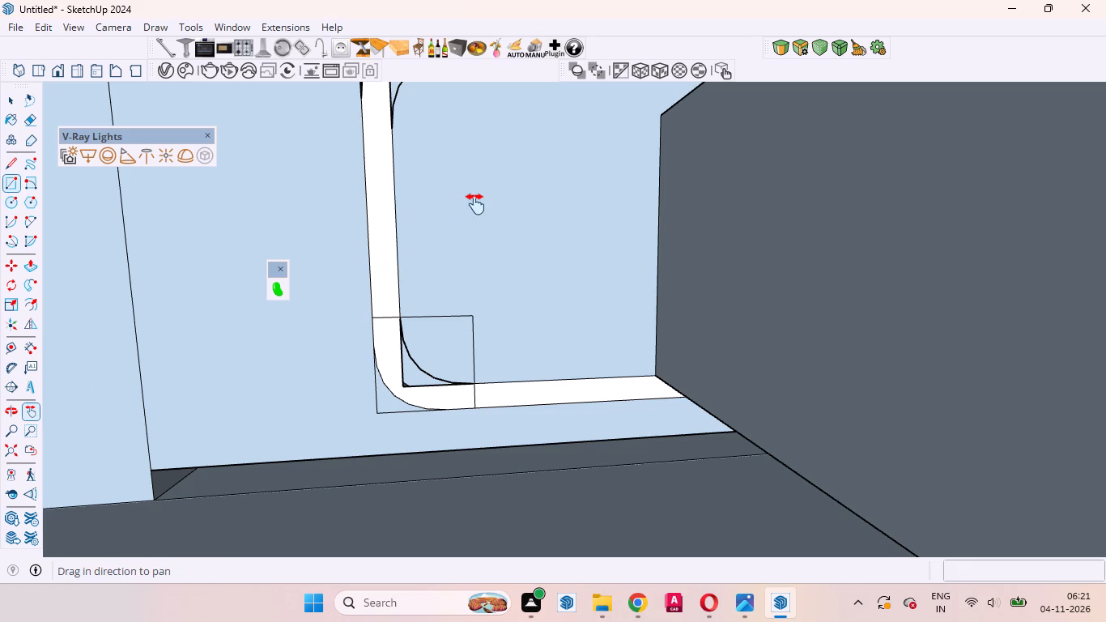
left_click_drag(466, 185, 476, 290)
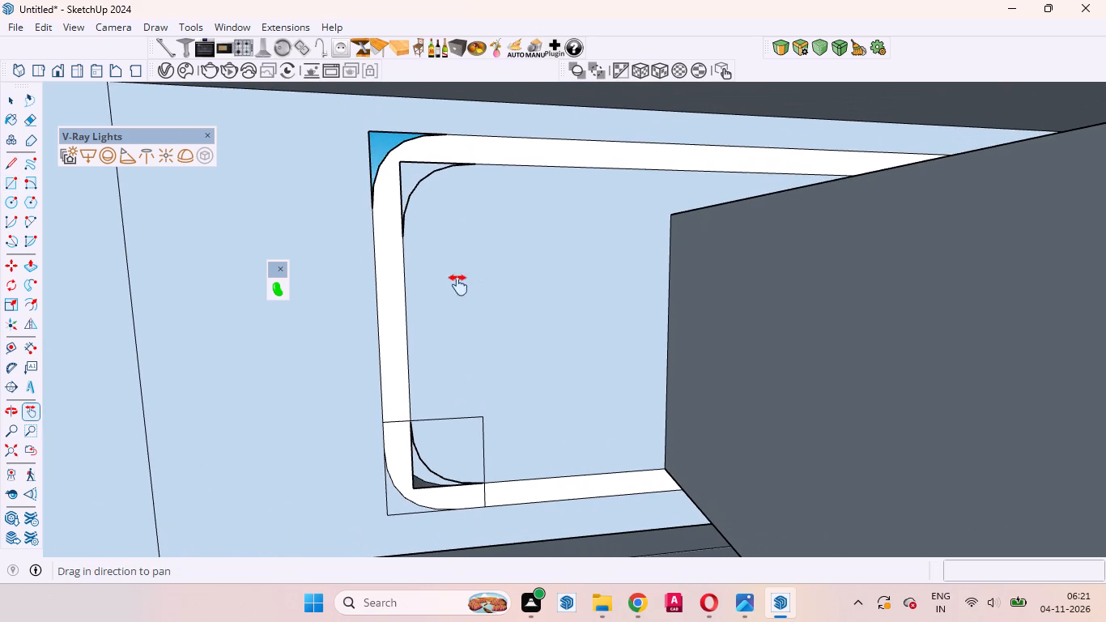
key("space")
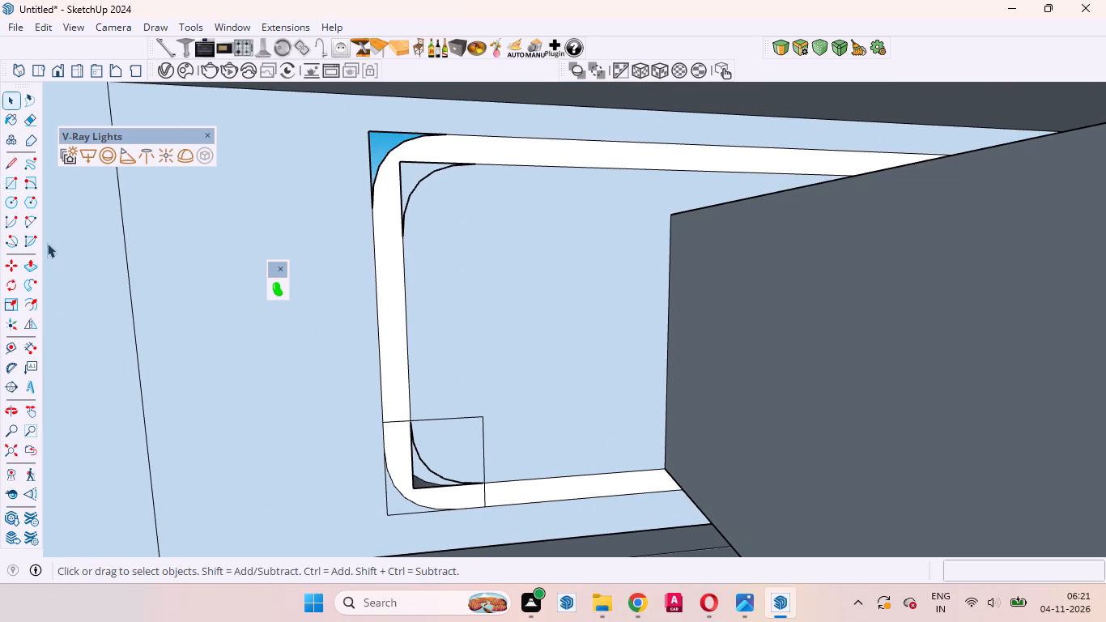
left_click(5, 180)
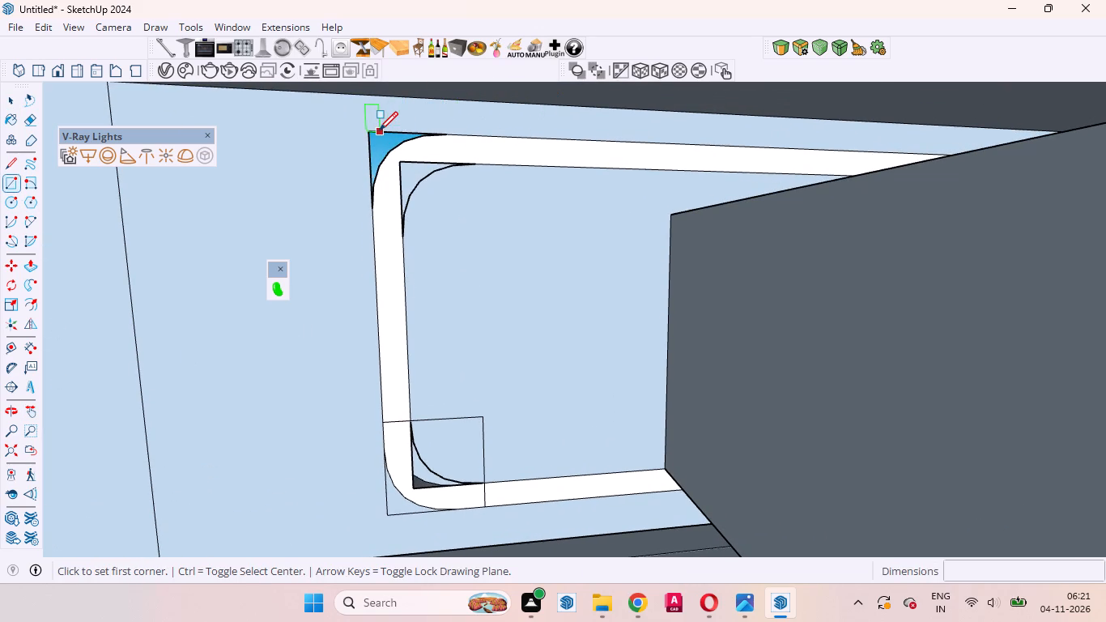
left_click(324, 116)
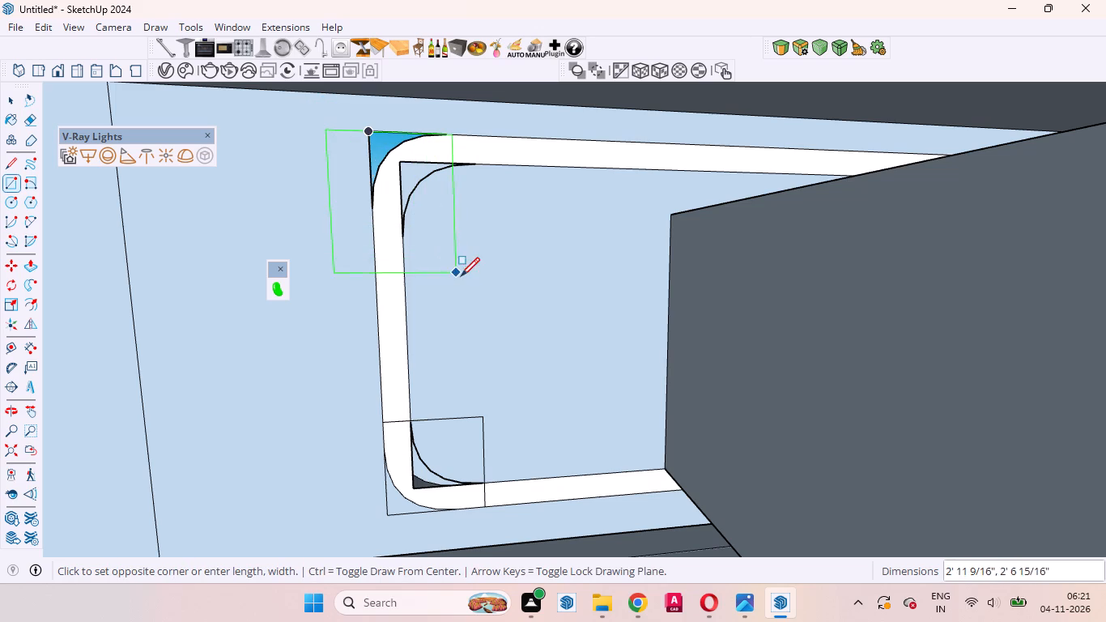
left_click(475, 285)
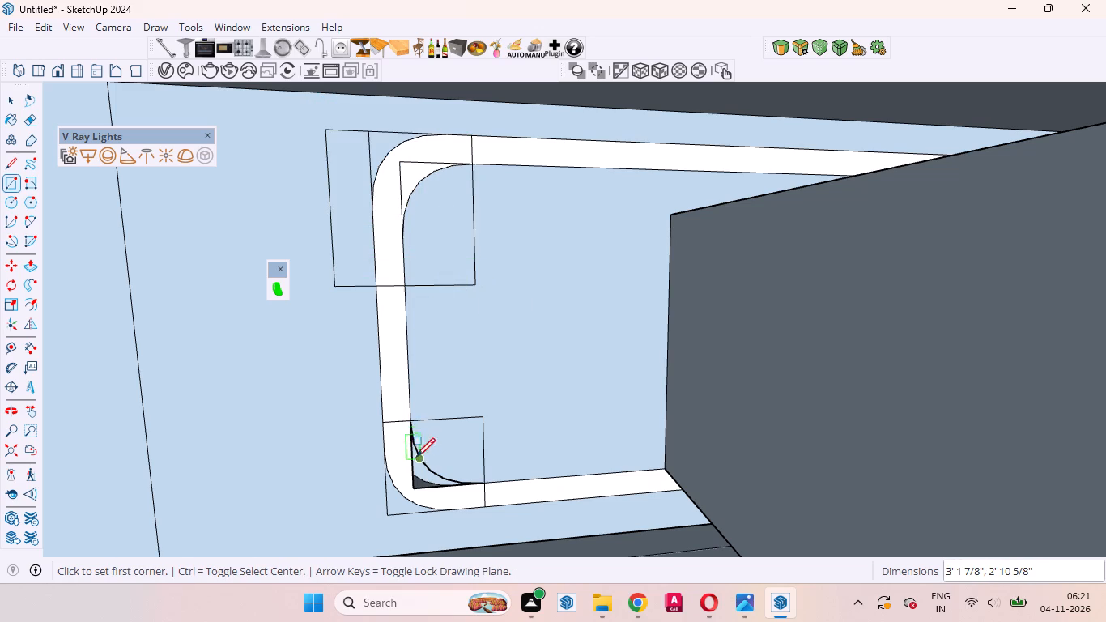
Draw larger rectangles around the two patched corners, about 4' 11" by 4' 2" at the lower and 4' 9" by 3' 9" at the upper.
left_click(326, 360)
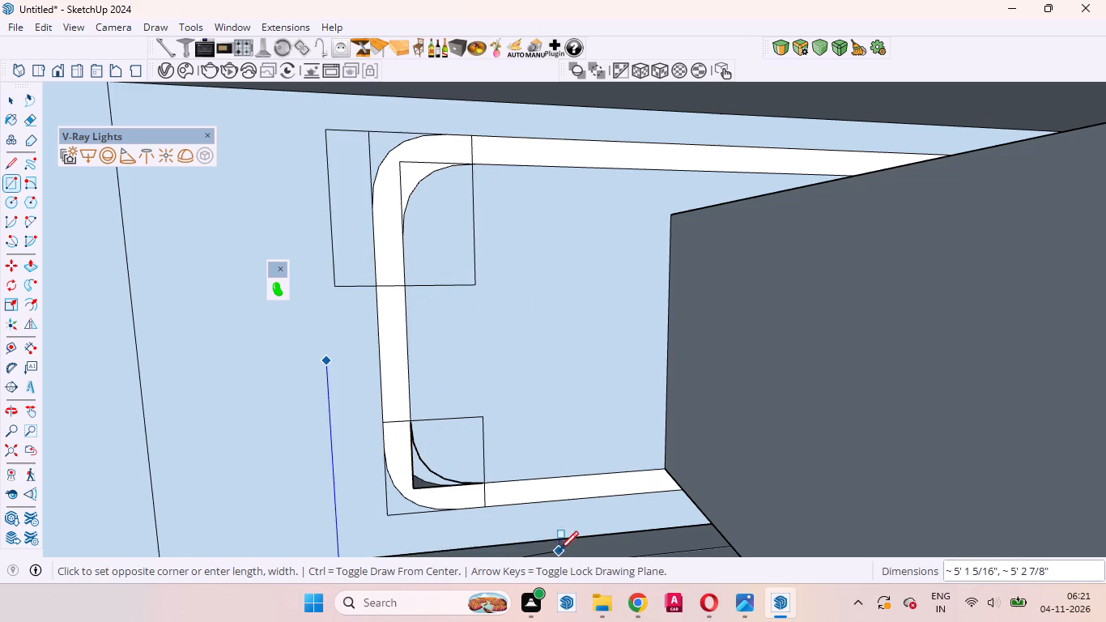
left_click(559, 523)
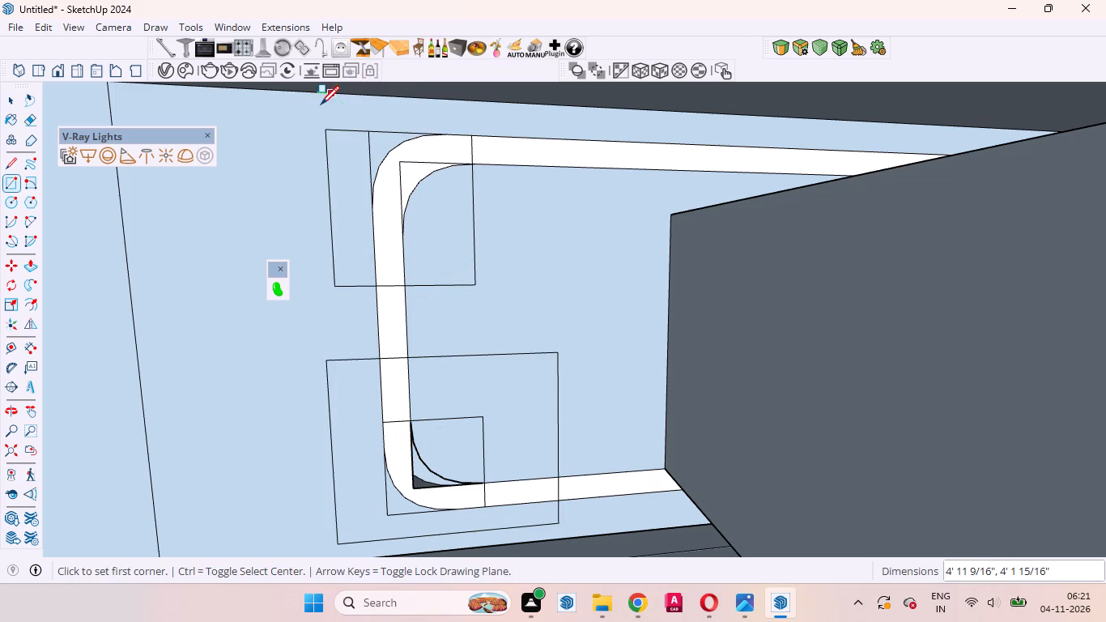
left_click(292, 111)
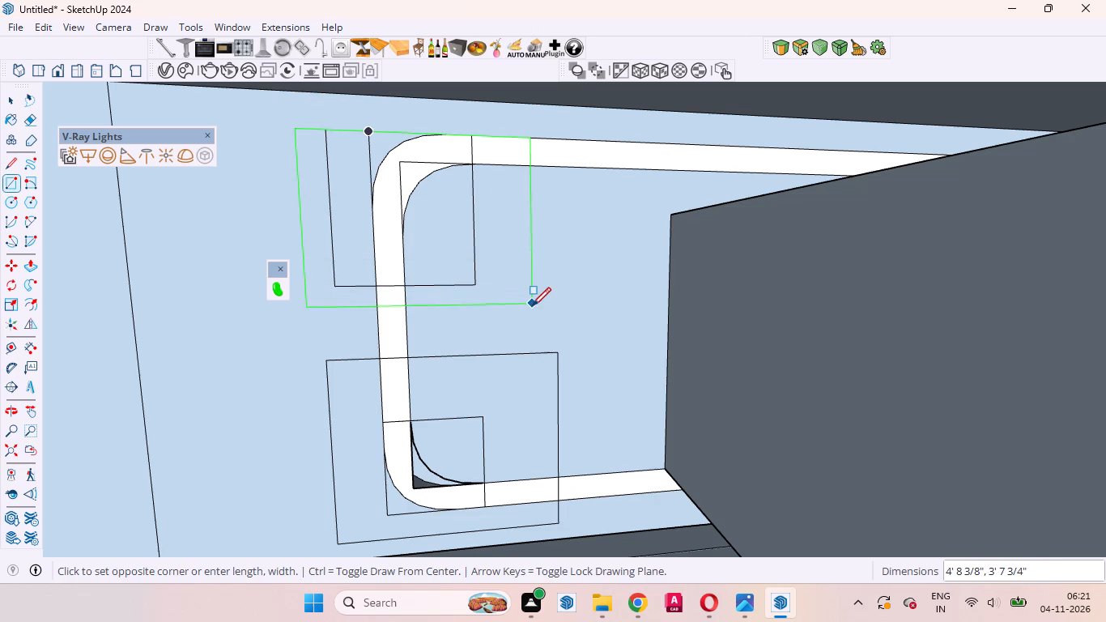
left_click(533, 309)
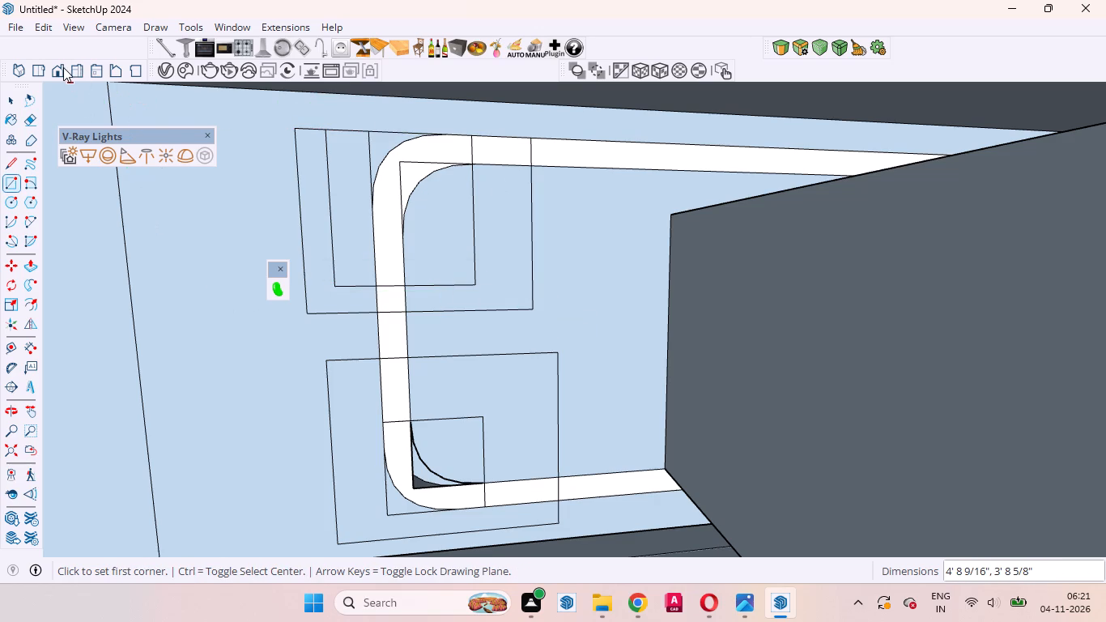
In Front view, delete the smaller rectangle's edges and the old opening edge outside the frame's upper-right corner.
left_click(60, 67)
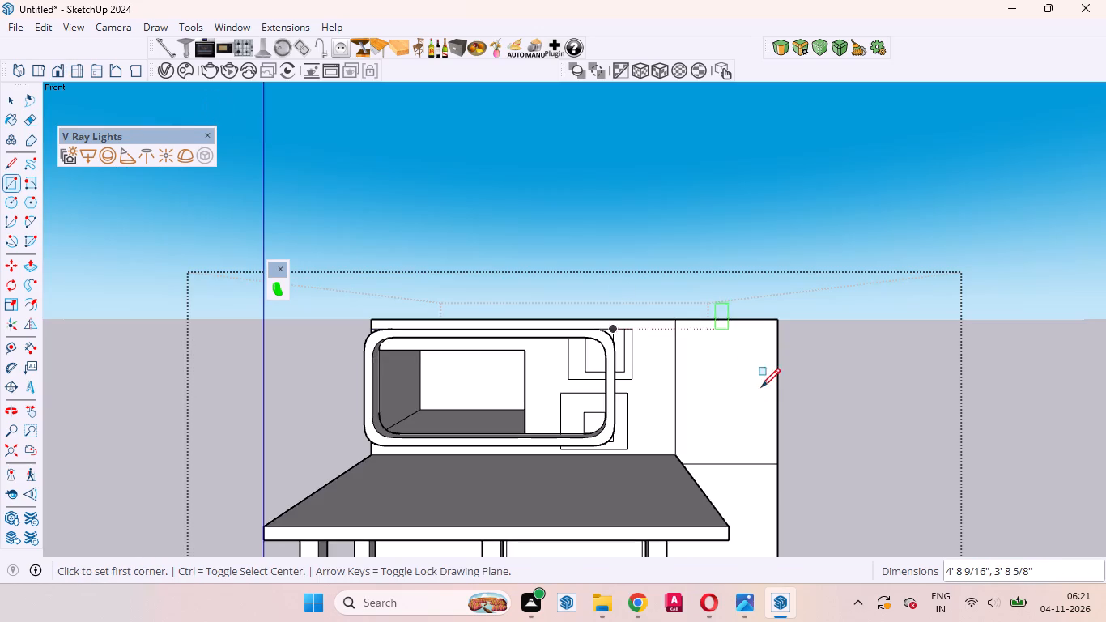
key("space")
scroll(625, 358, "up", 11)
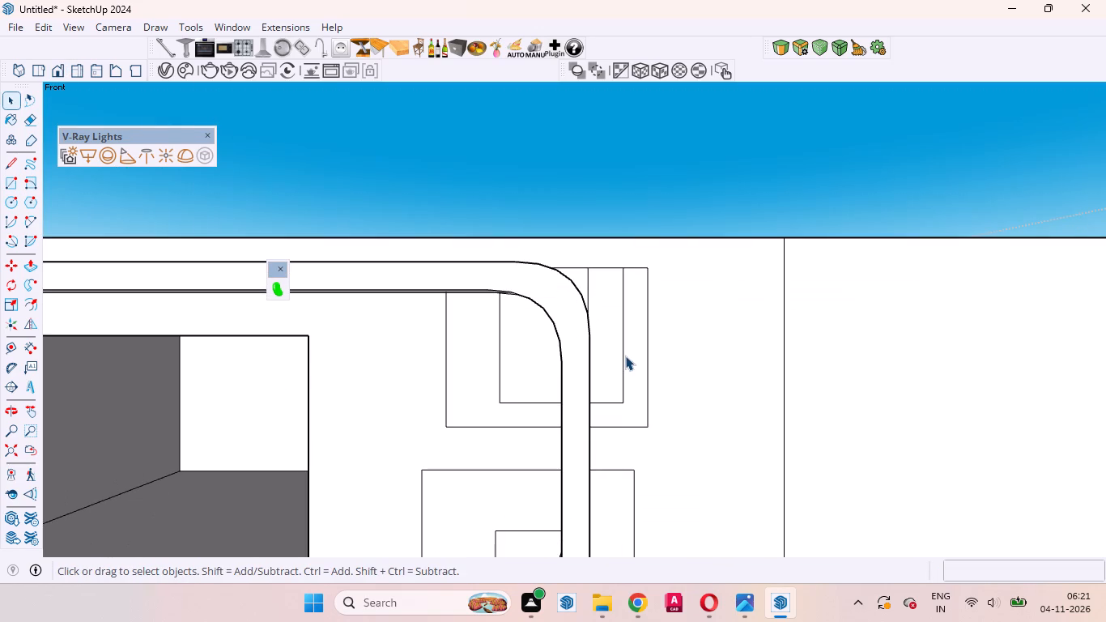
left_click(623, 351)
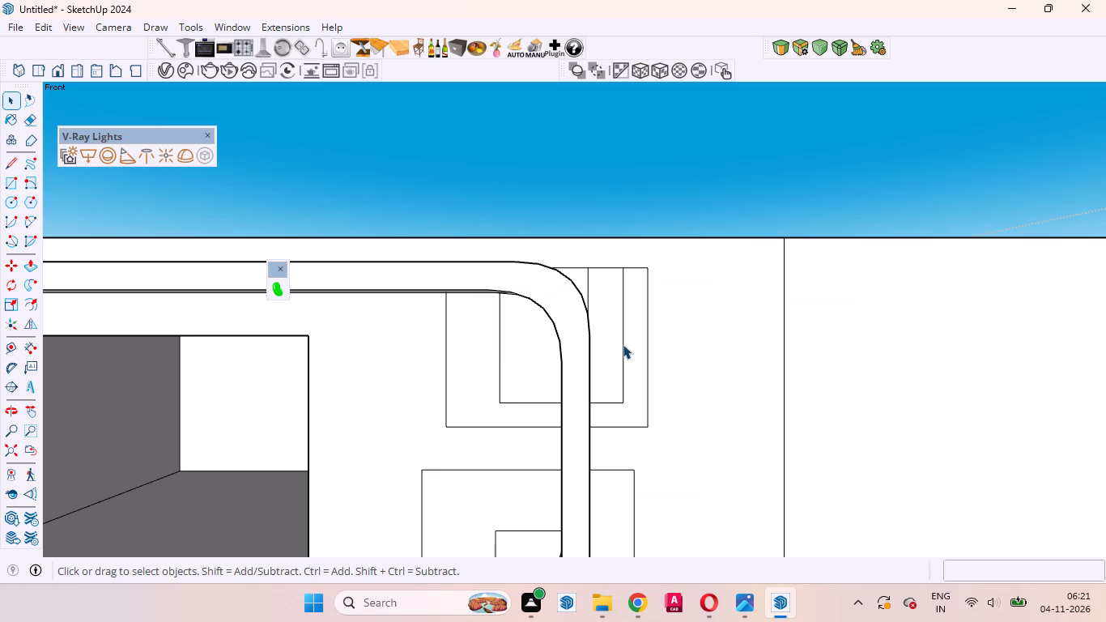
left_click(623, 344)
key("Delete")
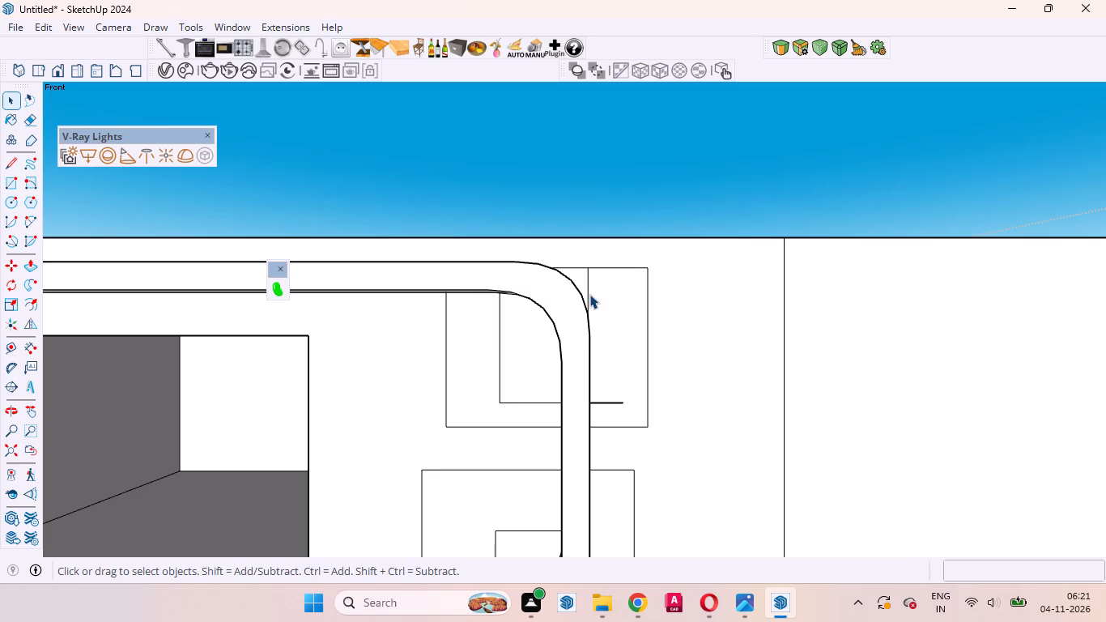
left_click(588, 292)
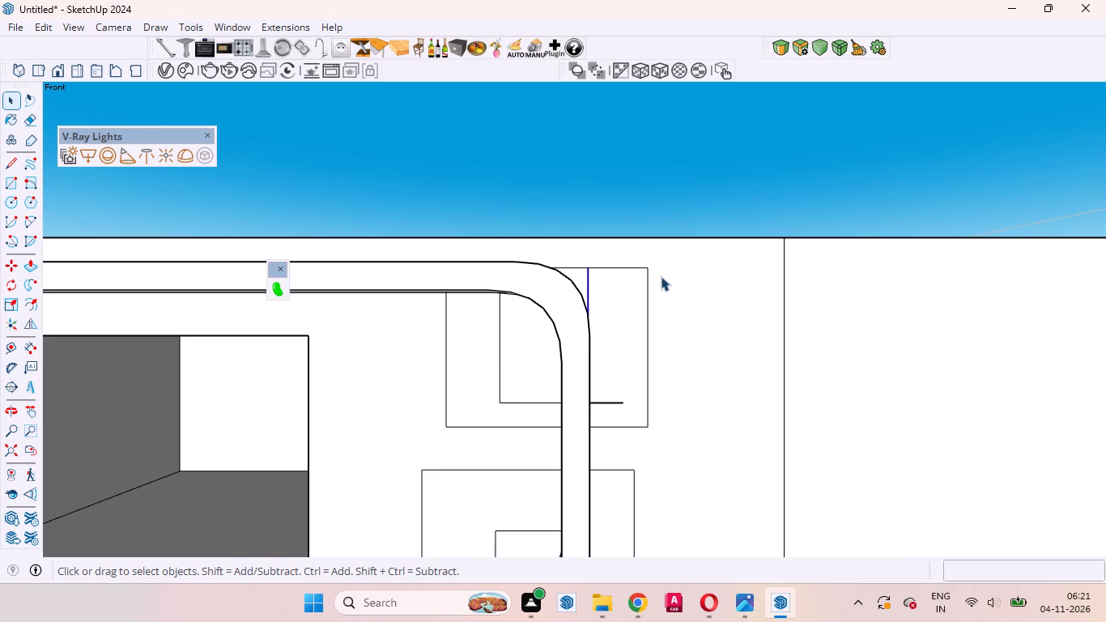
key("Delete")
left_click(610, 407)
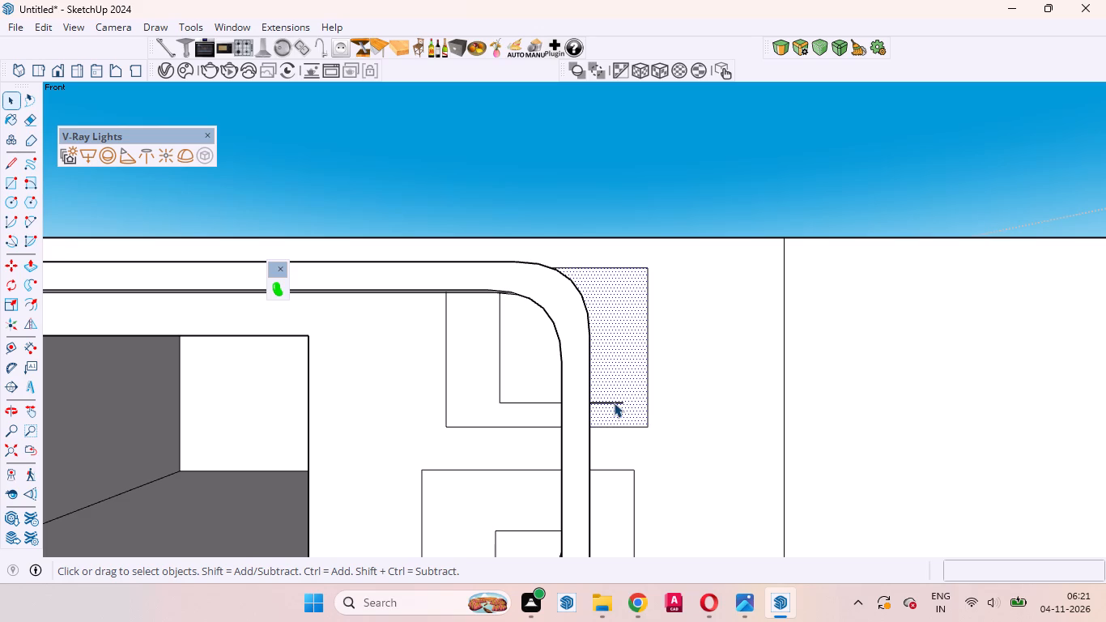
left_click(615, 401)
key("Delete")
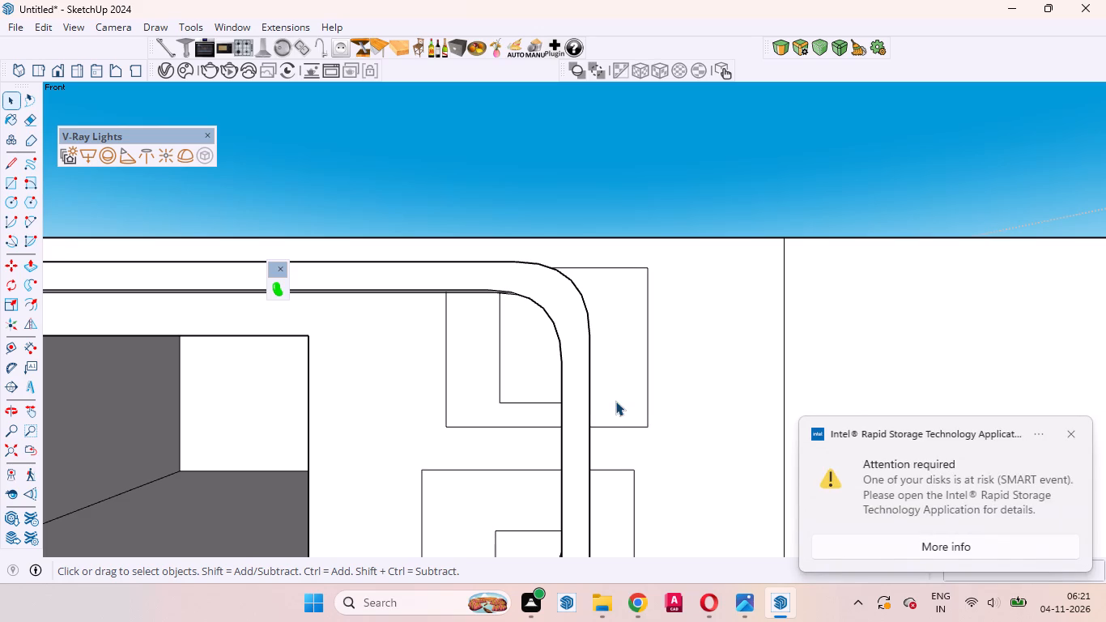
Delete the larger rectangle's three edges on the wall outside the frame's upper-right corner.
left_click(647, 351)
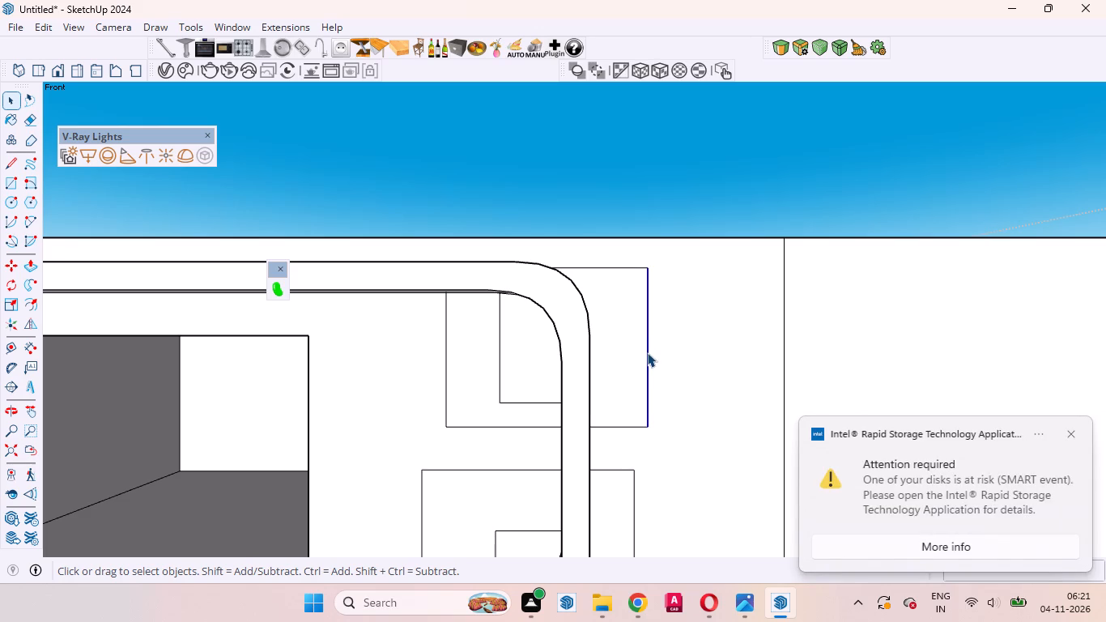
key("Delete")
left_click(627, 268)
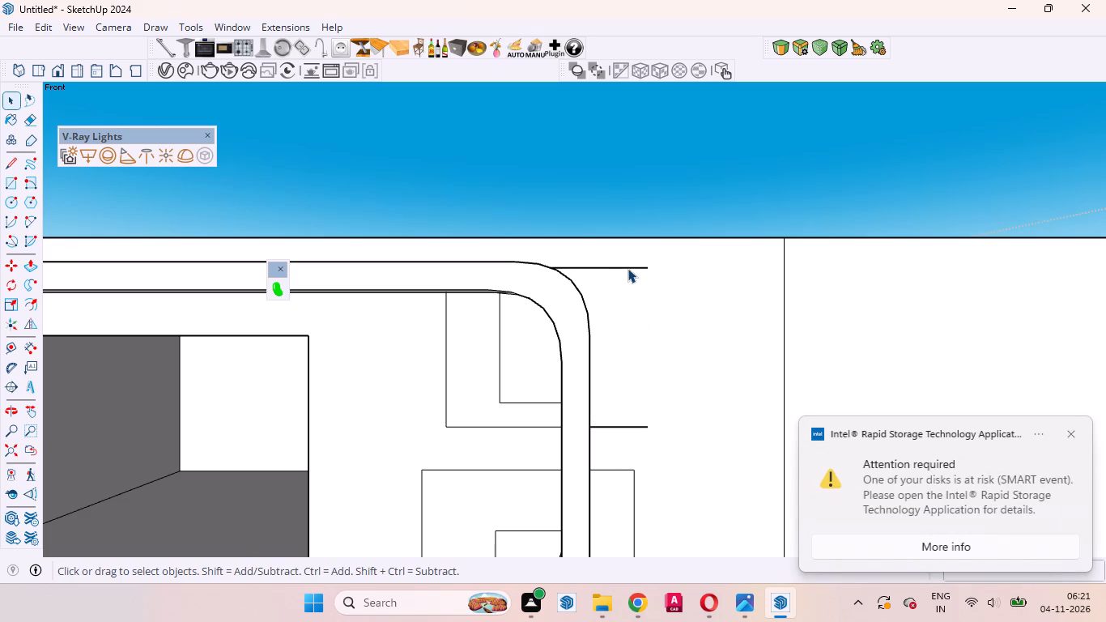
key("Delete")
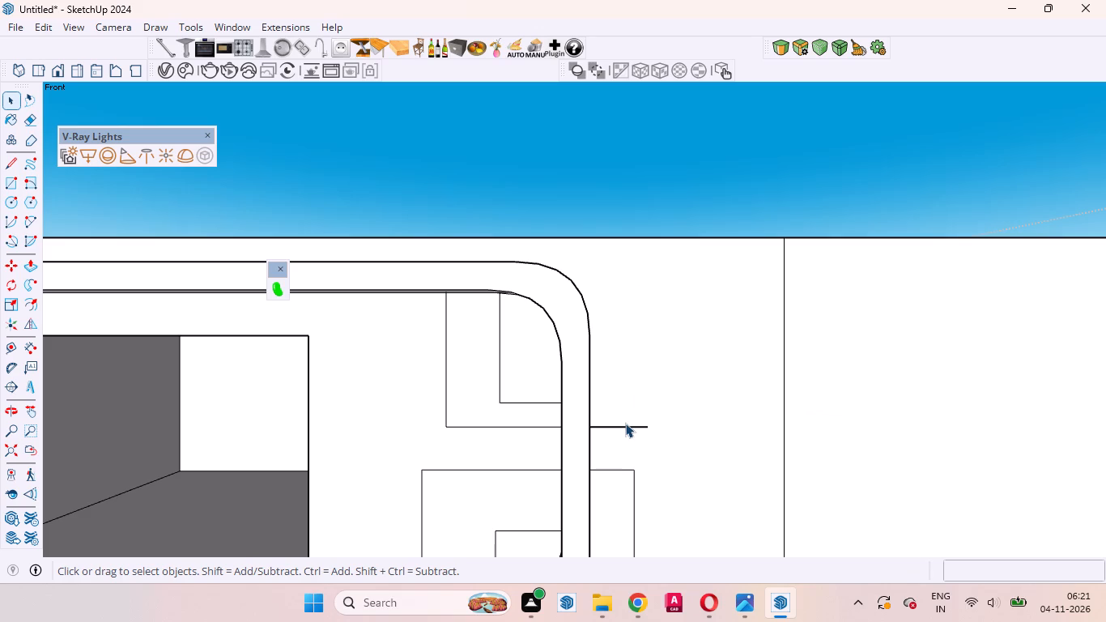
left_click(625, 423)
left_click(627, 425)
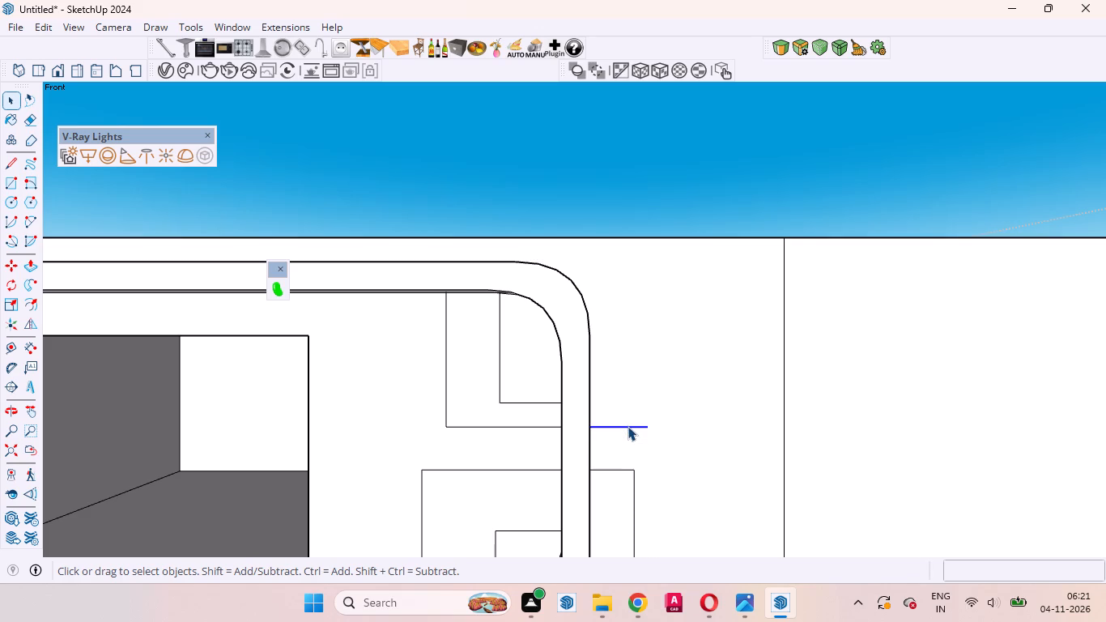
key("Delete")
Delete the remaining edges of both patch rectangles on the wall inside the frame's upper-right corner.
left_click(537, 405)
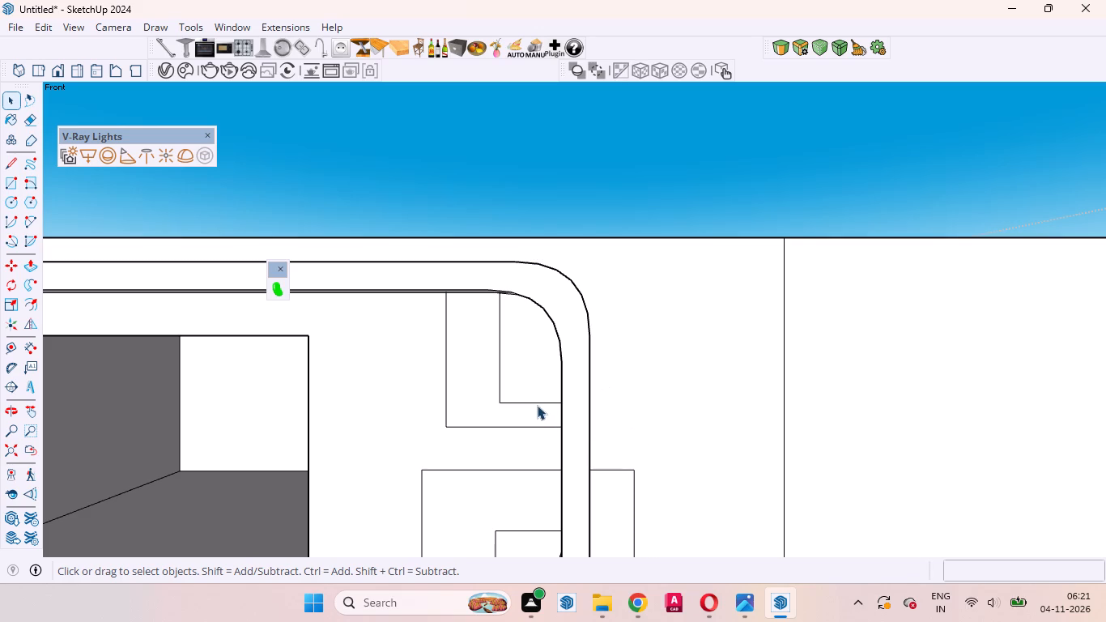
key("Delete")
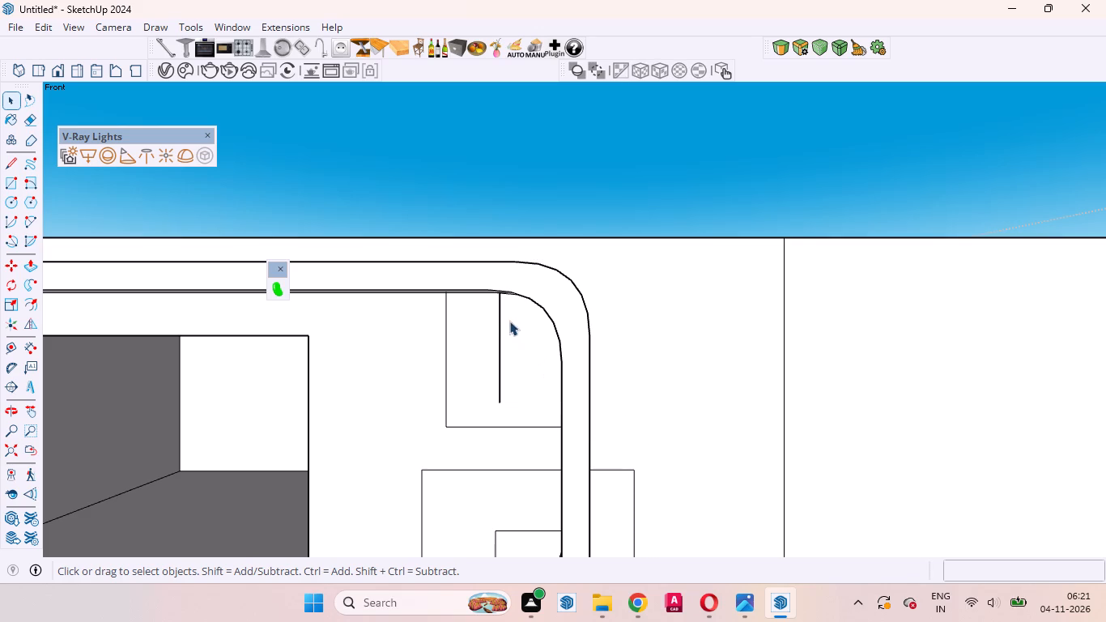
left_click(500, 314)
key("Delete")
left_click(513, 427)
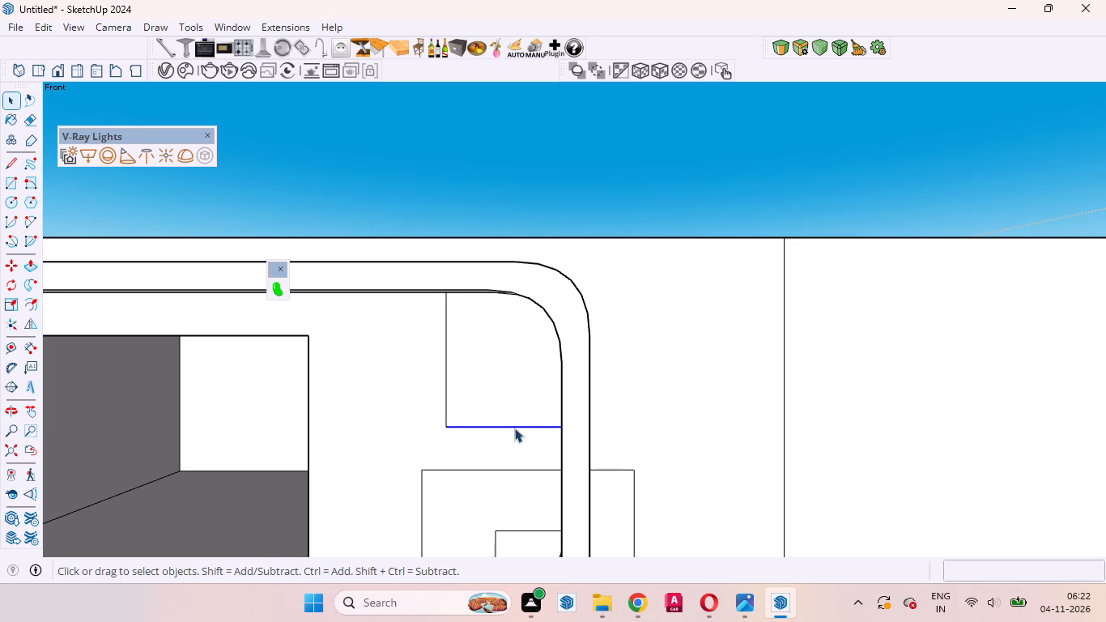
key("Delete")
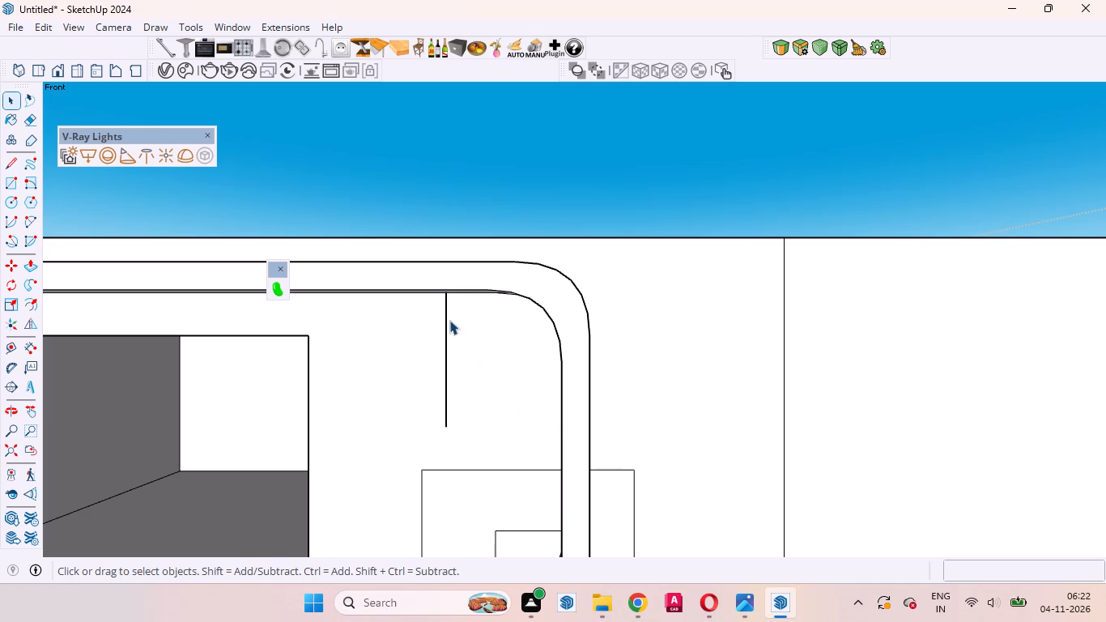
left_click(447, 315)
key("Delete")
Delete the smaller patch rectangle's two edges and the larger one's three edges on the wall outside the frame's lower-right corner.
scroll(598, 194, "down", 6)
scroll(647, 261, "down", 4)
scroll(618, 403, "up", 5)
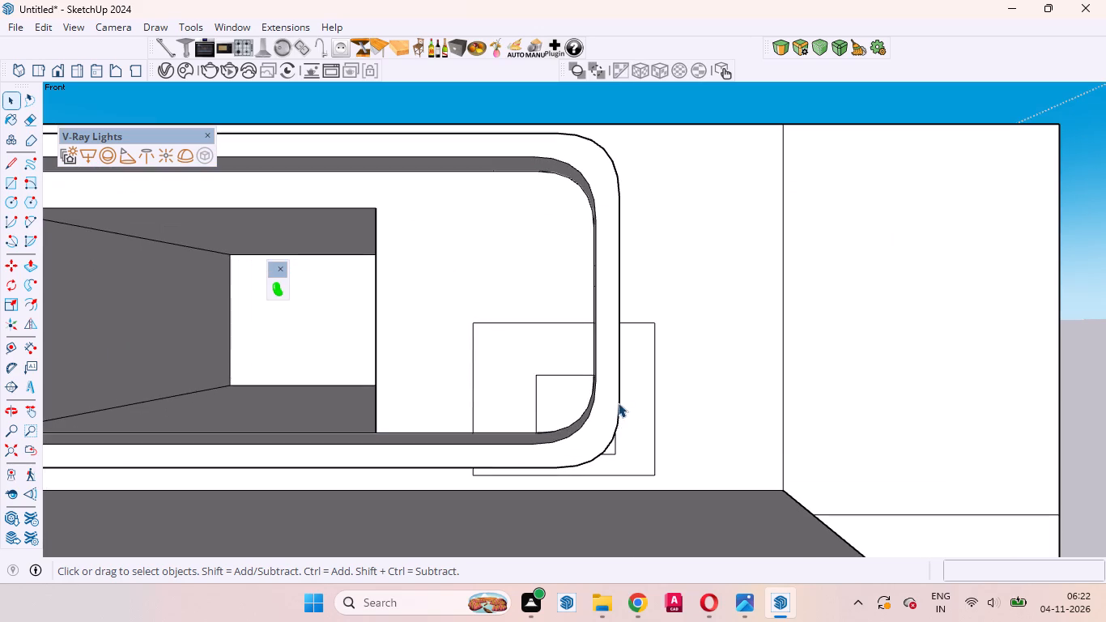
left_click(614, 452)
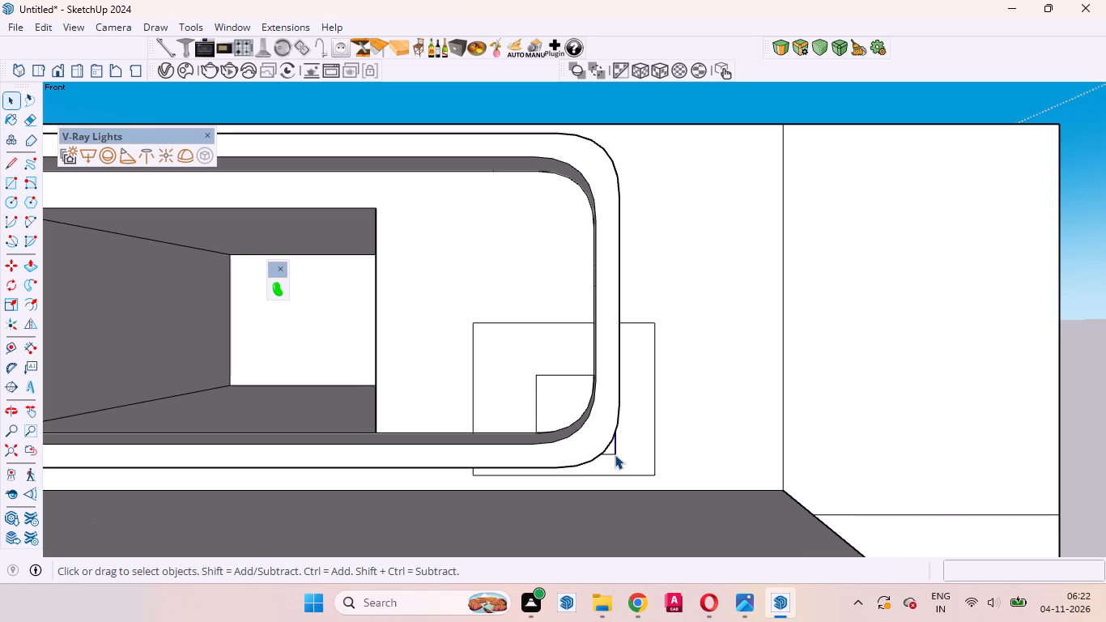
key("Delete")
scroll(615, 451, "up", 6)
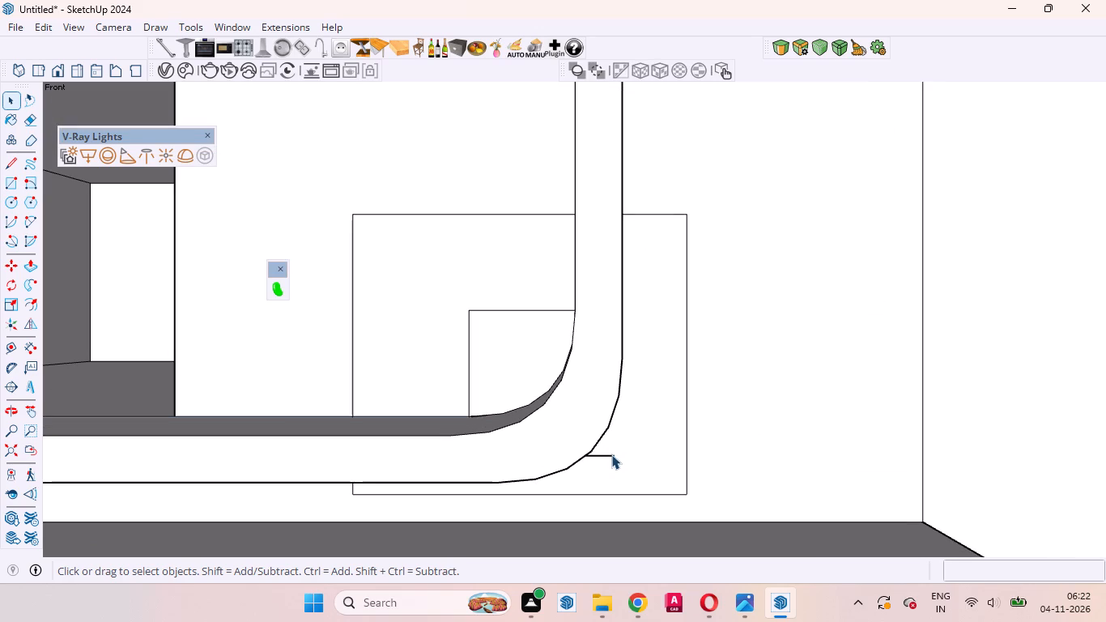
left_click(611, 457)
key("Delete")
left_click(688, 296)
key("Delete")
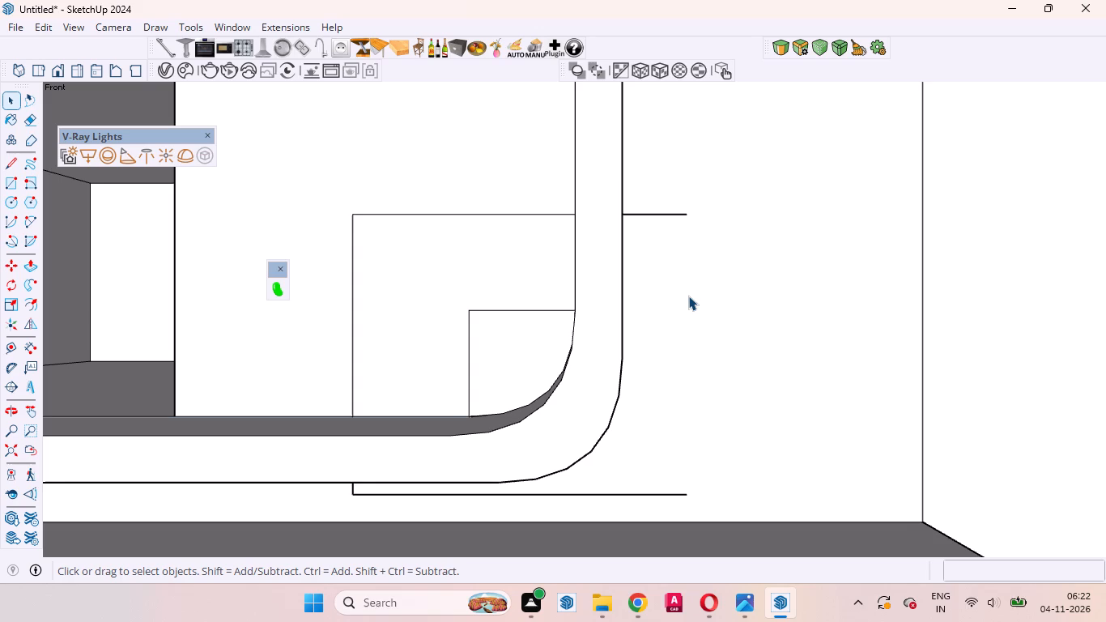
left_click(657, 216)
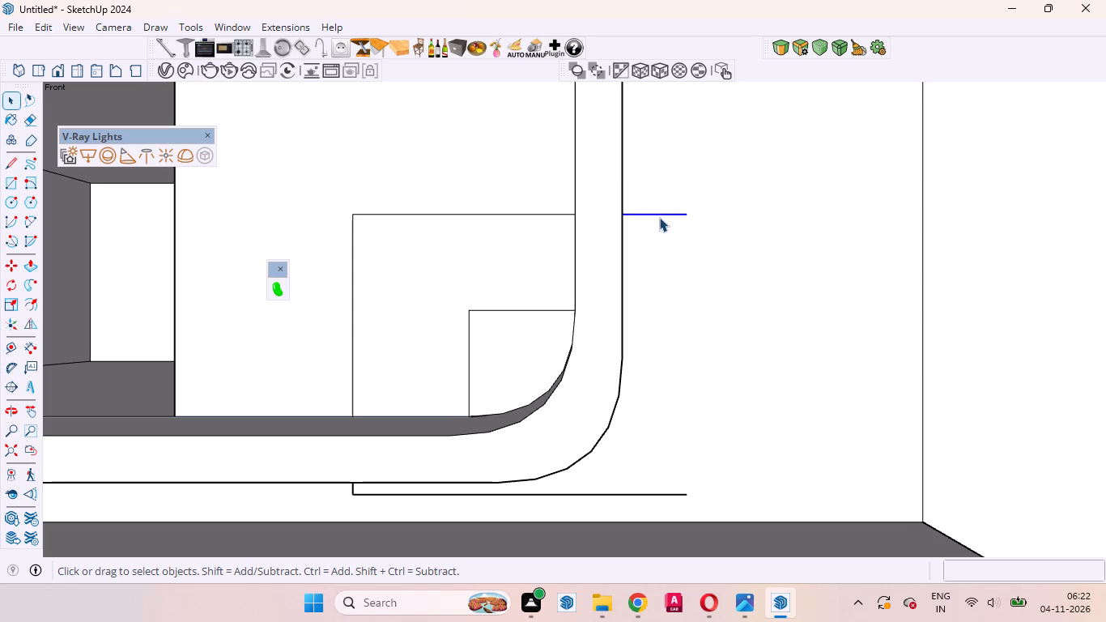
key("Delete")
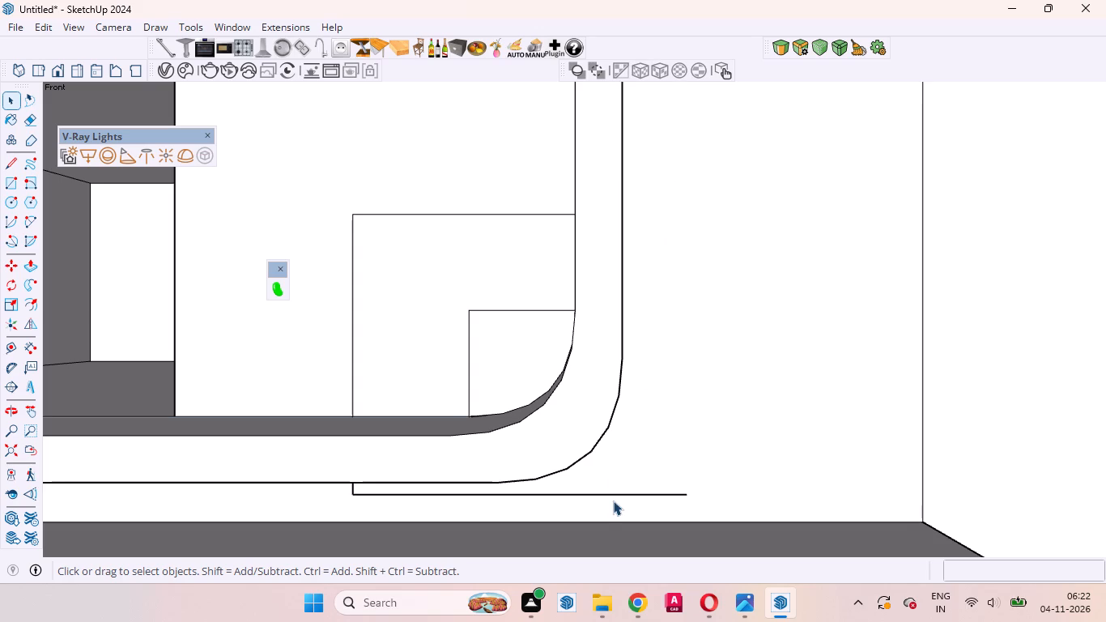
left_click(613, 496)
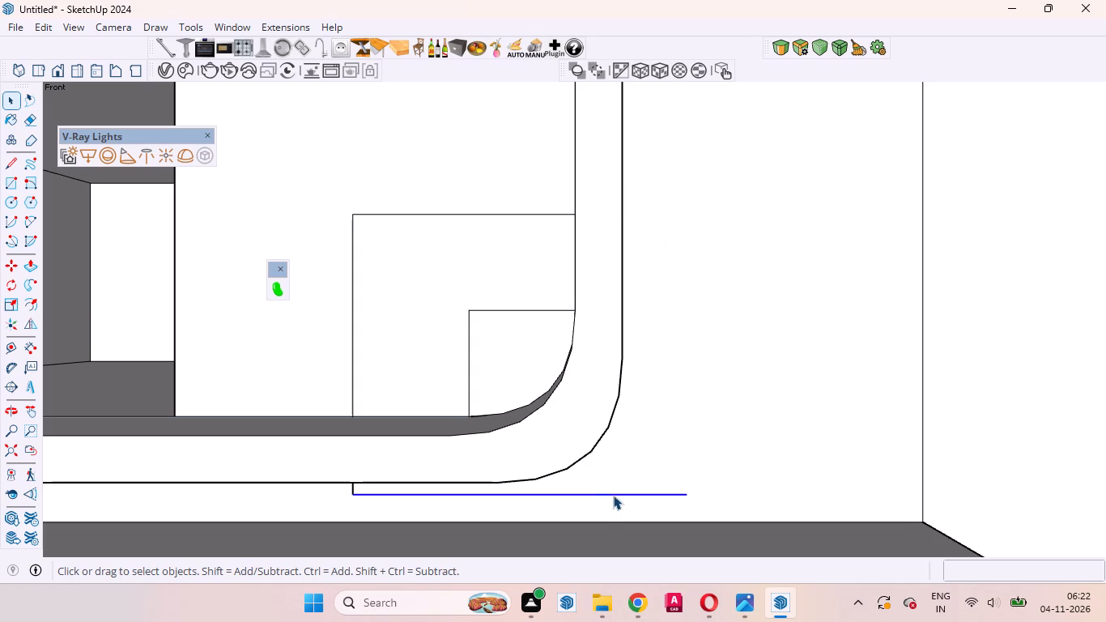
key("Delete")
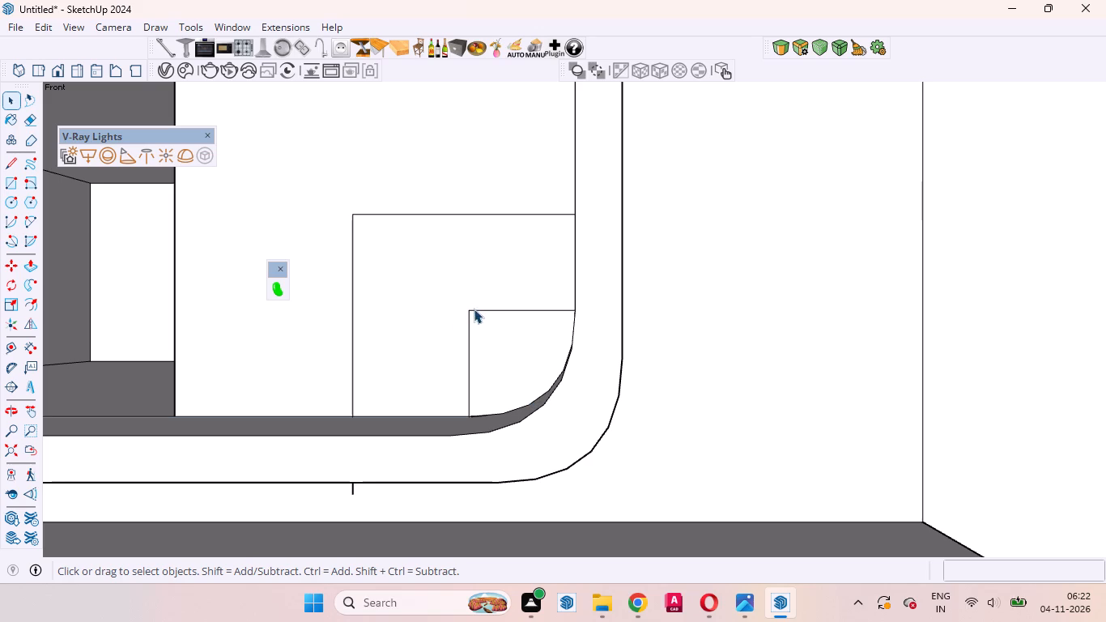
Delete both patch rectangles' edges inside the frame's lower-right corner and the short leftover edge below the frame.
left_click(474, 313)
key("Delete")
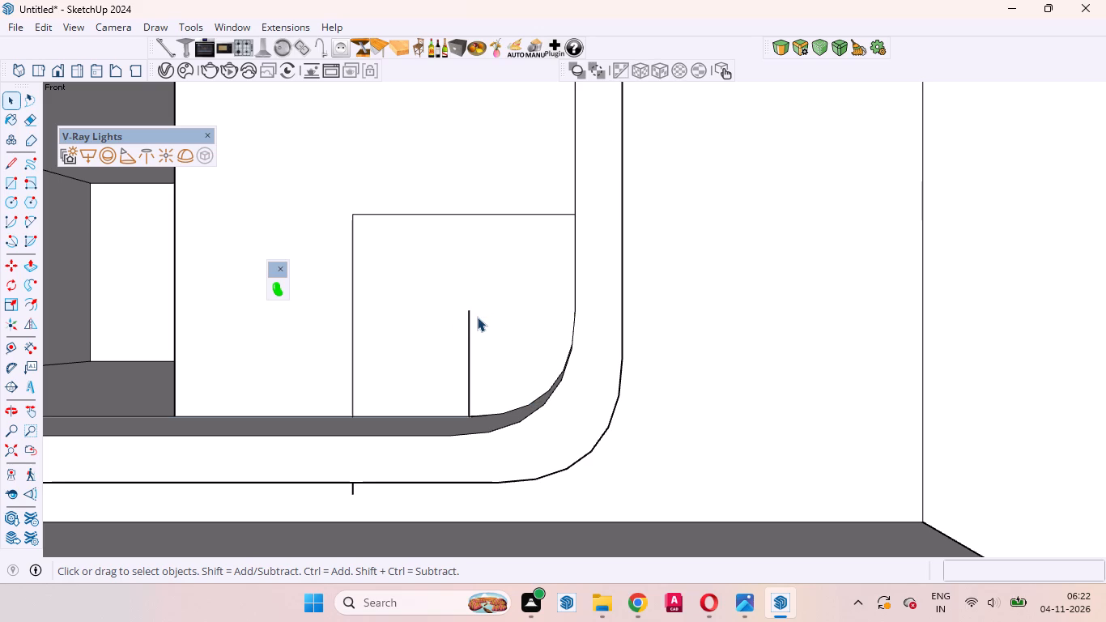
left_click(468, 311)
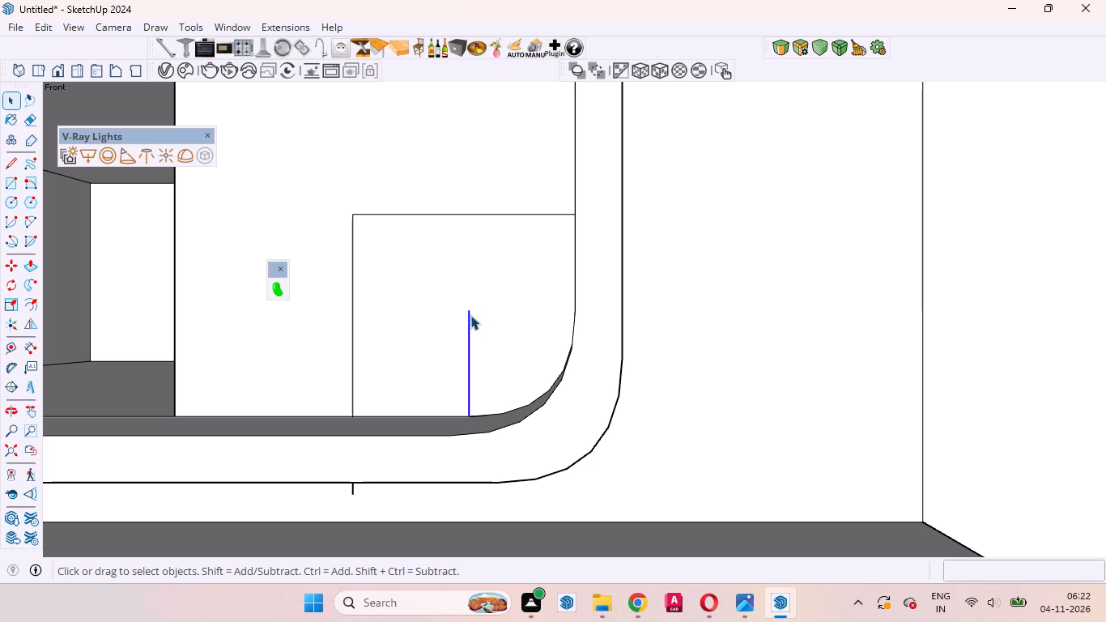
key("Delete")
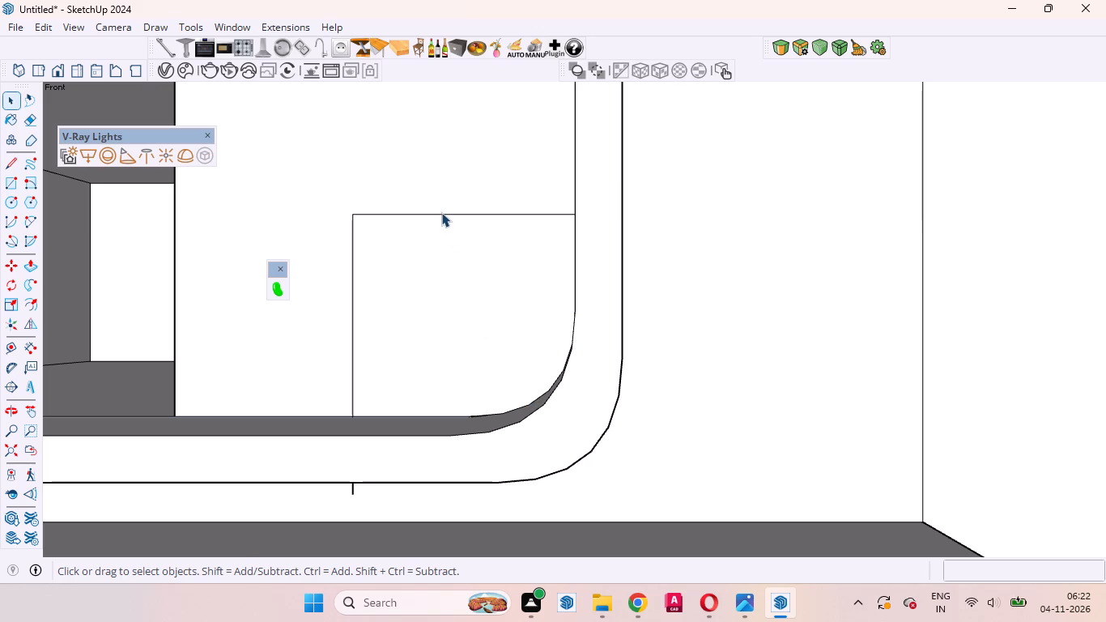
left_click(441, 212)
key("Delete")
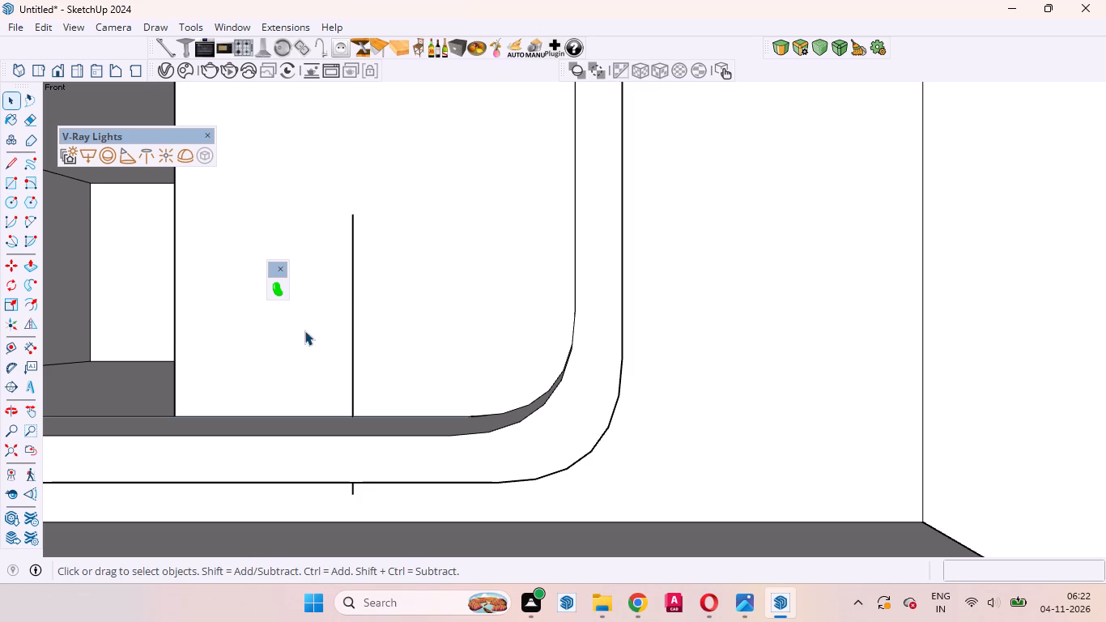
left_click(355, 287)
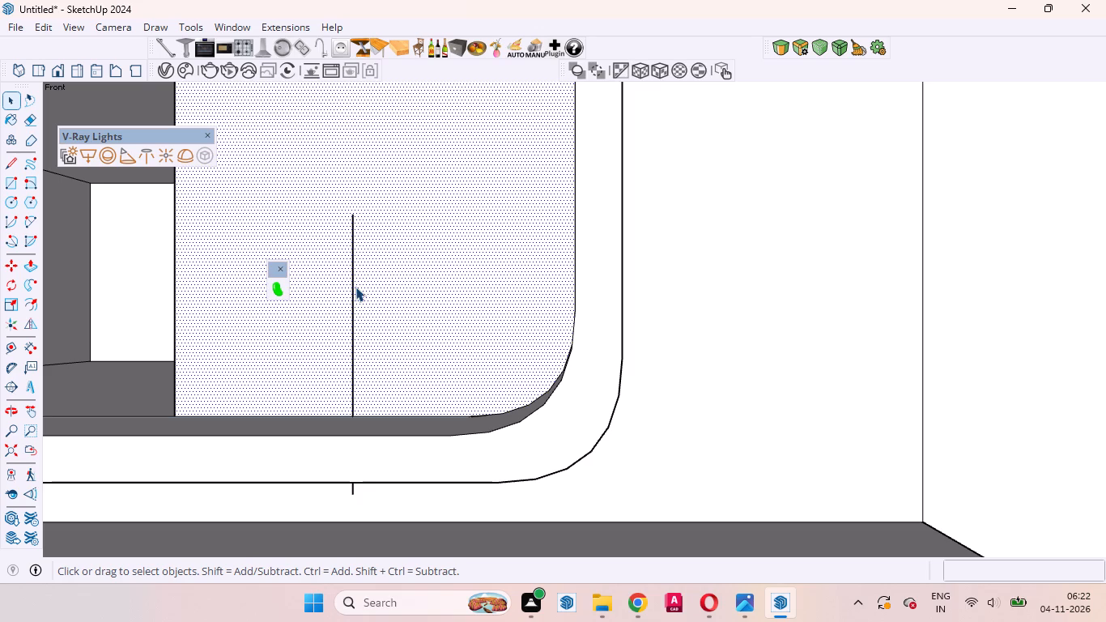
left_click(350, 281)
left_click(352, 284)
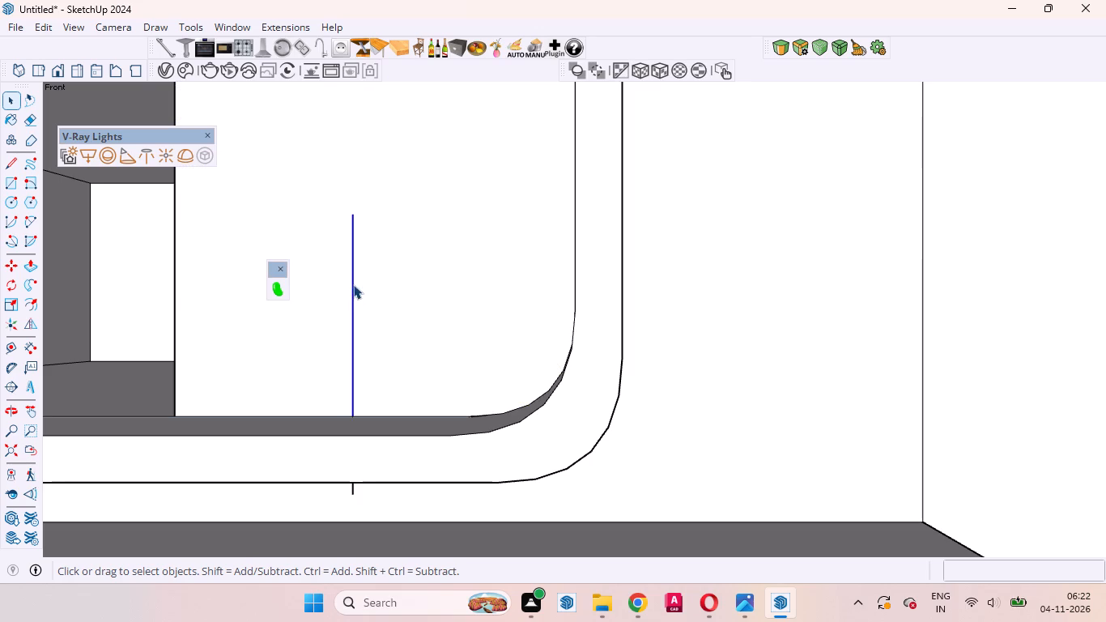
key("Delete")
scroll(377, 274, "down", 4)
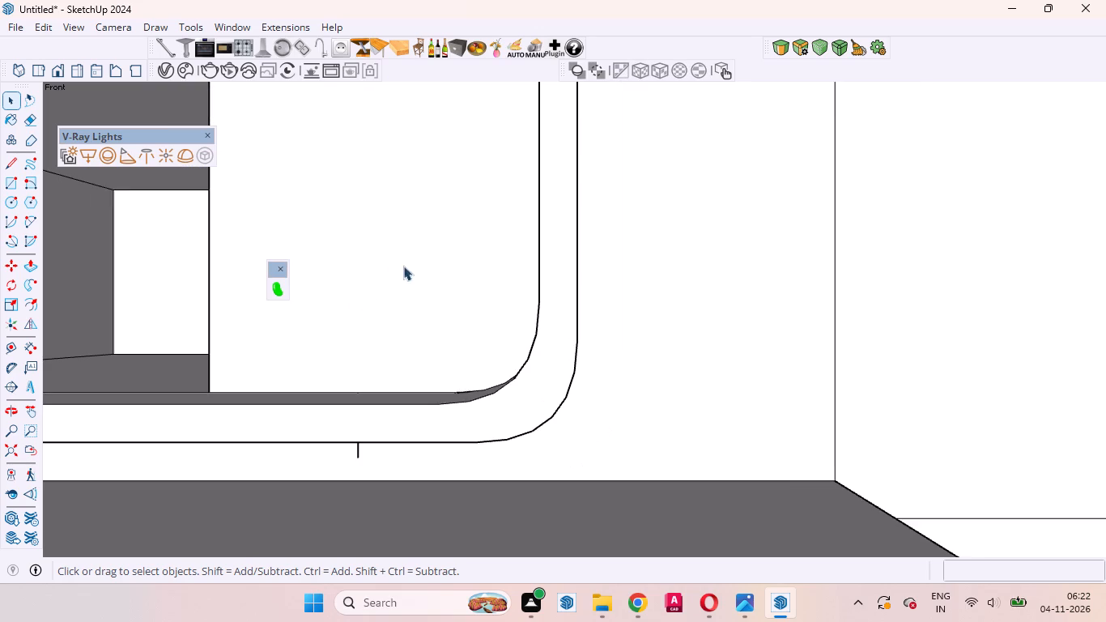
scroll(403, 266, "down", 7)
scroll(404, 373, "up", 11)
left_click(401, 358)
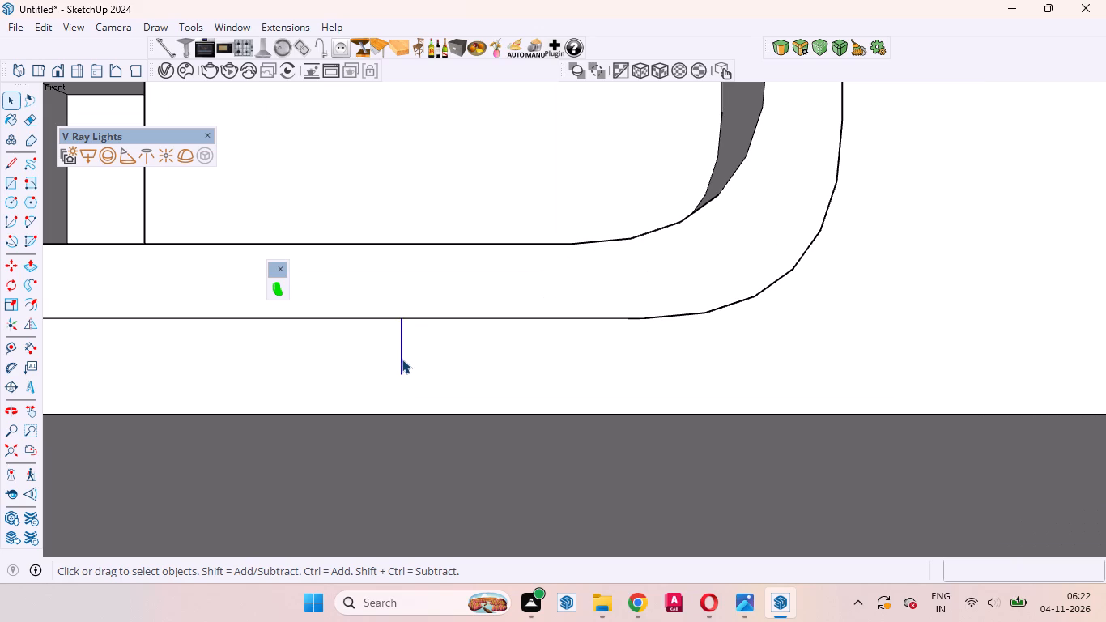
key("Delete")
Copy the front edge of the room's ceiling behind the frame 12" inward across the ceiling face.
scroll(661, 507, "down", 7)
scroll(841, 492, "up", 1)
scroll(841, 484, "down", 2)
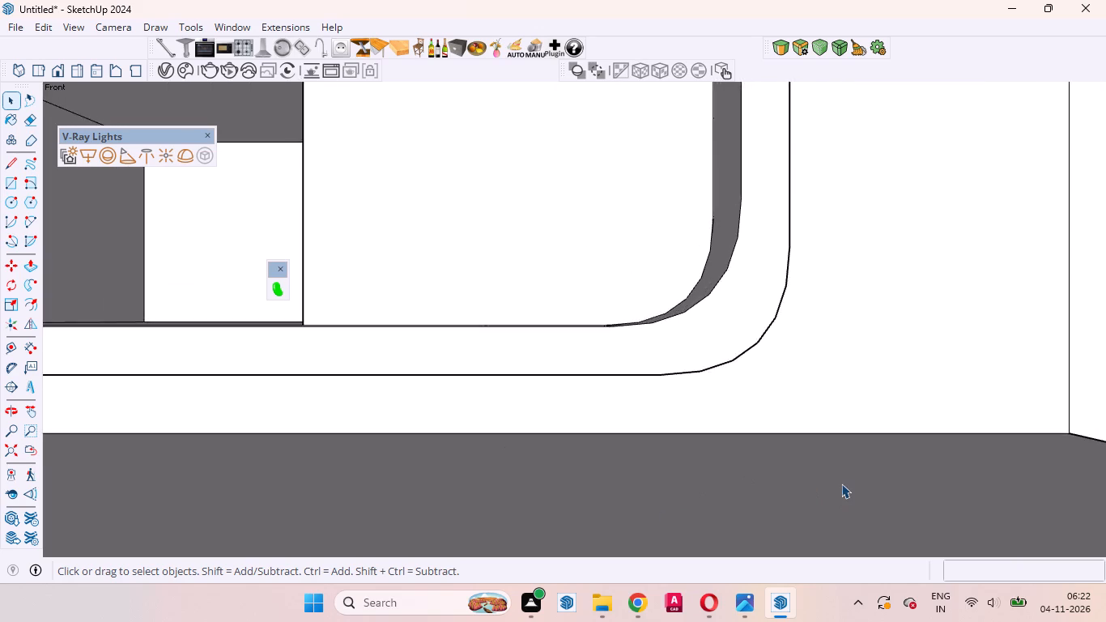
scroll(841, 484, "down", 16)
middle_click_drag(768, 416, 537, 411)
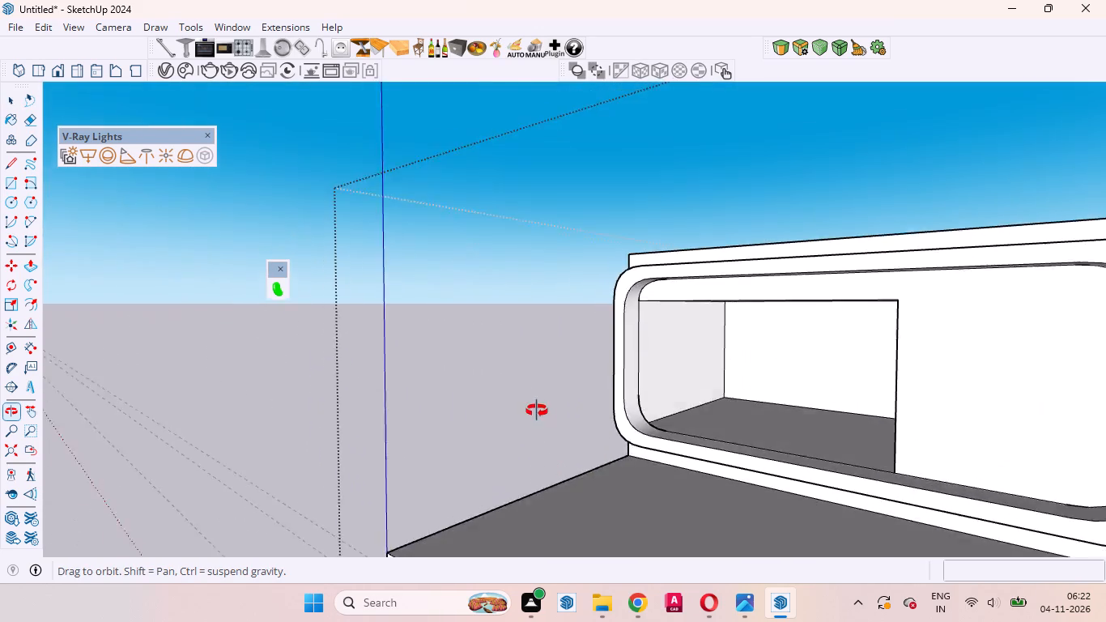
middle_click_drag(537, 411, 628, 415)
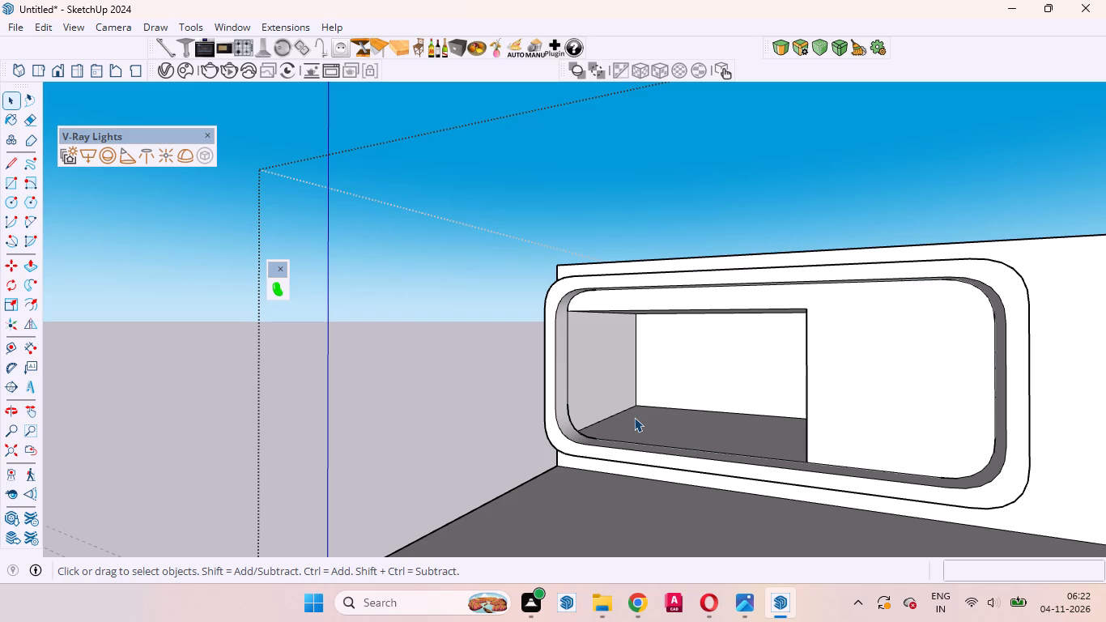
scroll(632, 322, "up", 6)
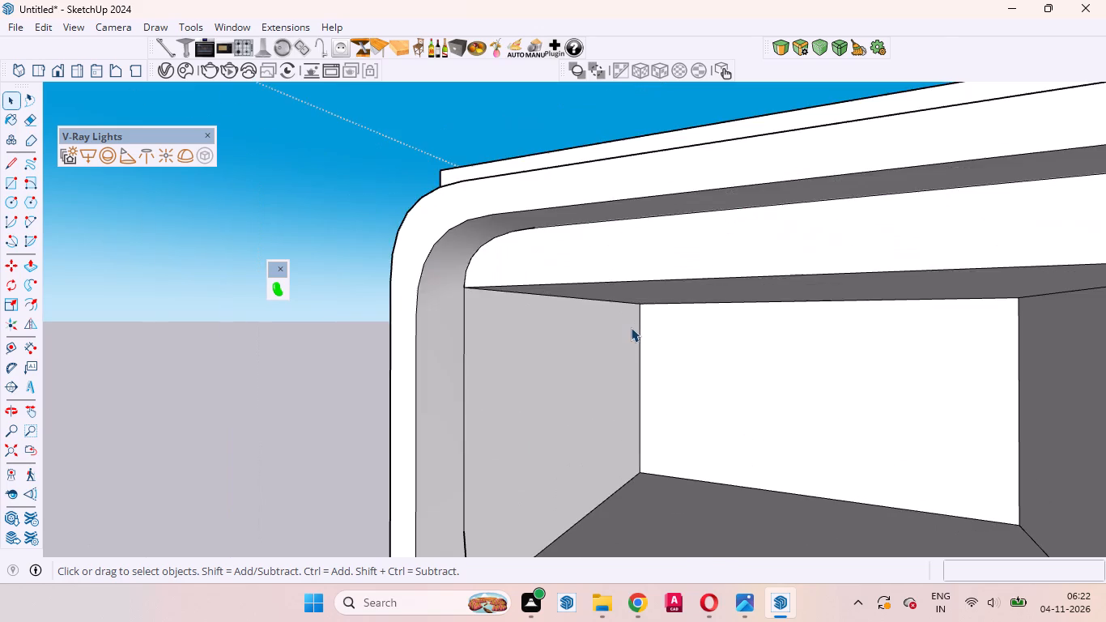
middle_click_drag(608, 335, 462, 288)
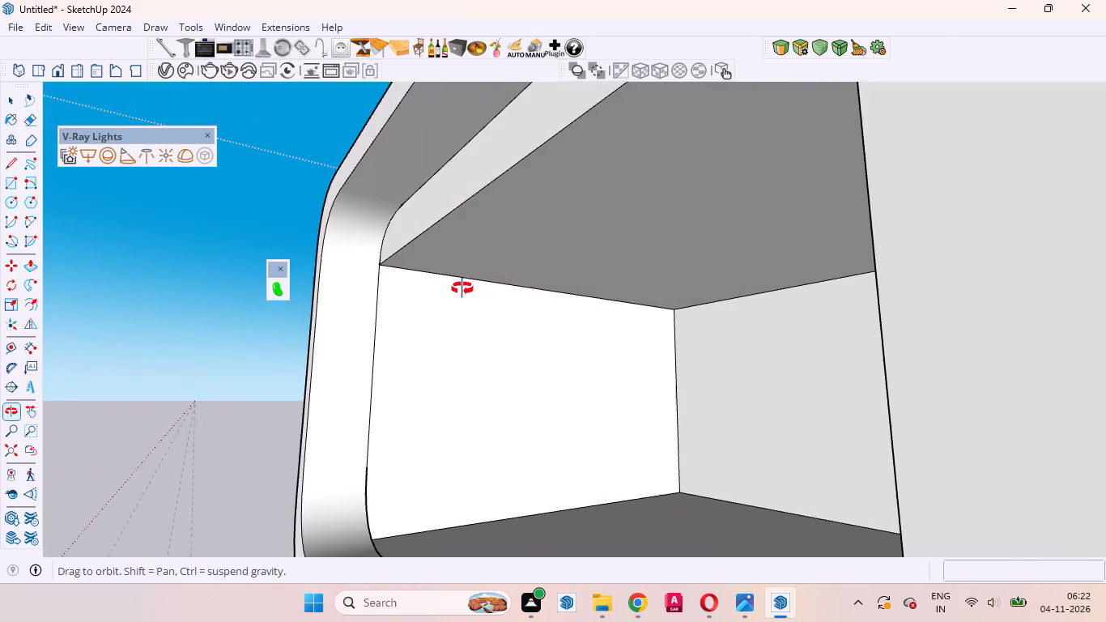
middle_click_drag(462, 288, 469, 299)
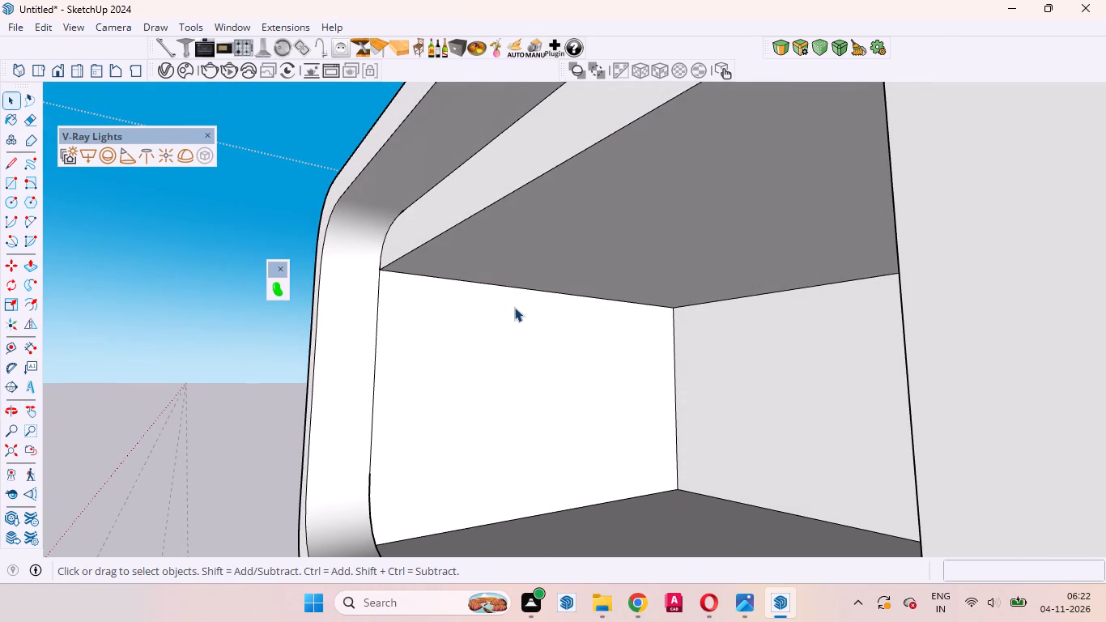
scroll(526, 313, "down", 8)
middle_click_drag(527, 334, 508, 305)
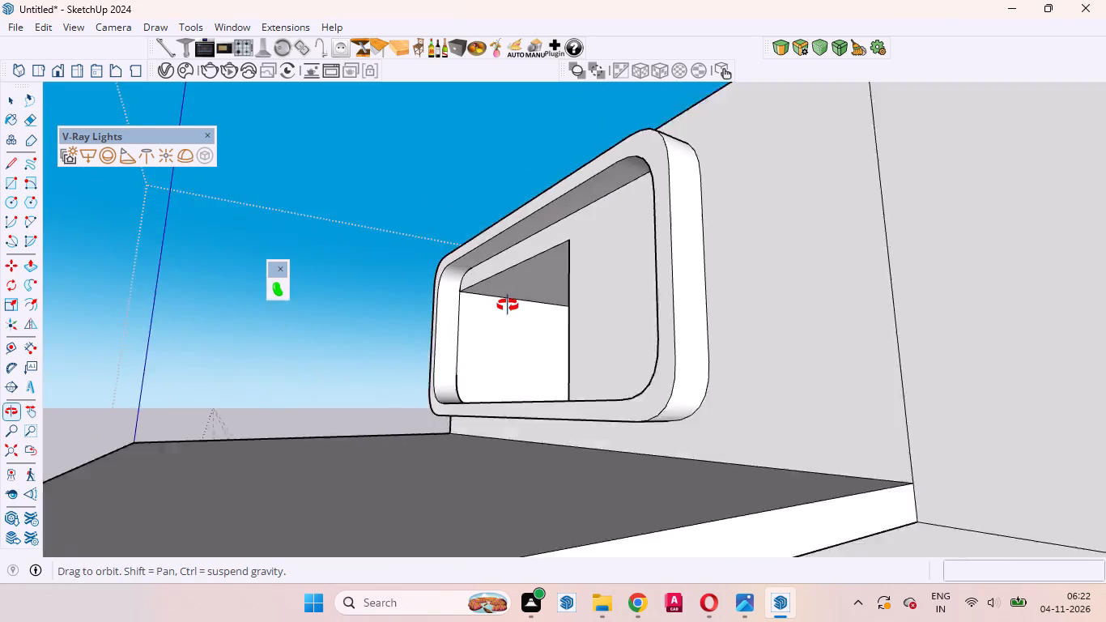
middle_click_drag(508, 305, 507, 303)
scroll(501, 273, "up", 10)
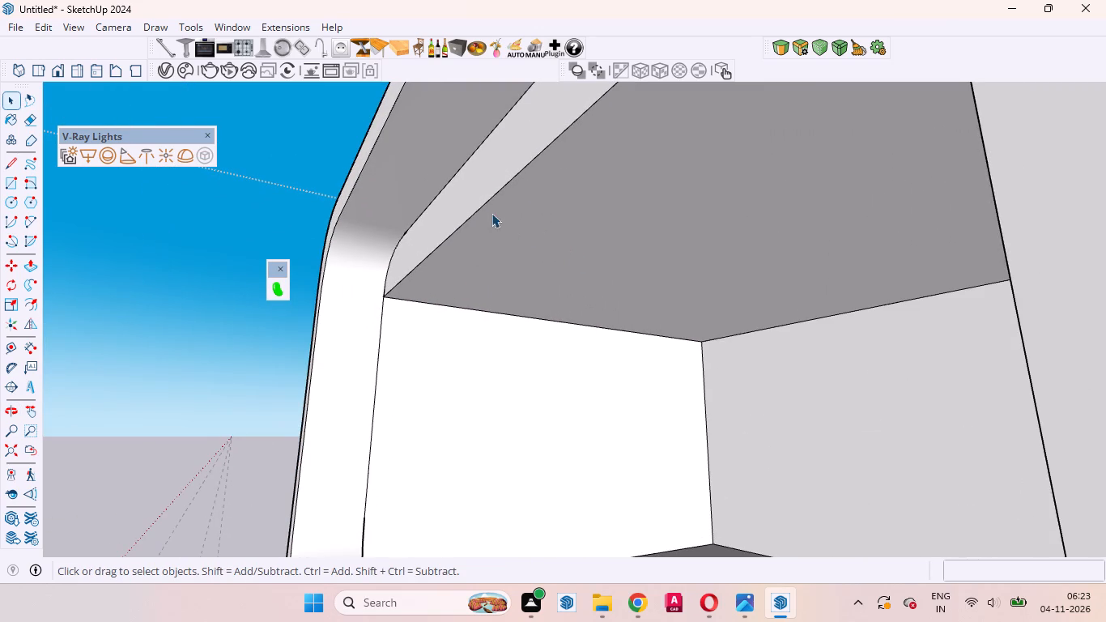
left_click(489, 200)
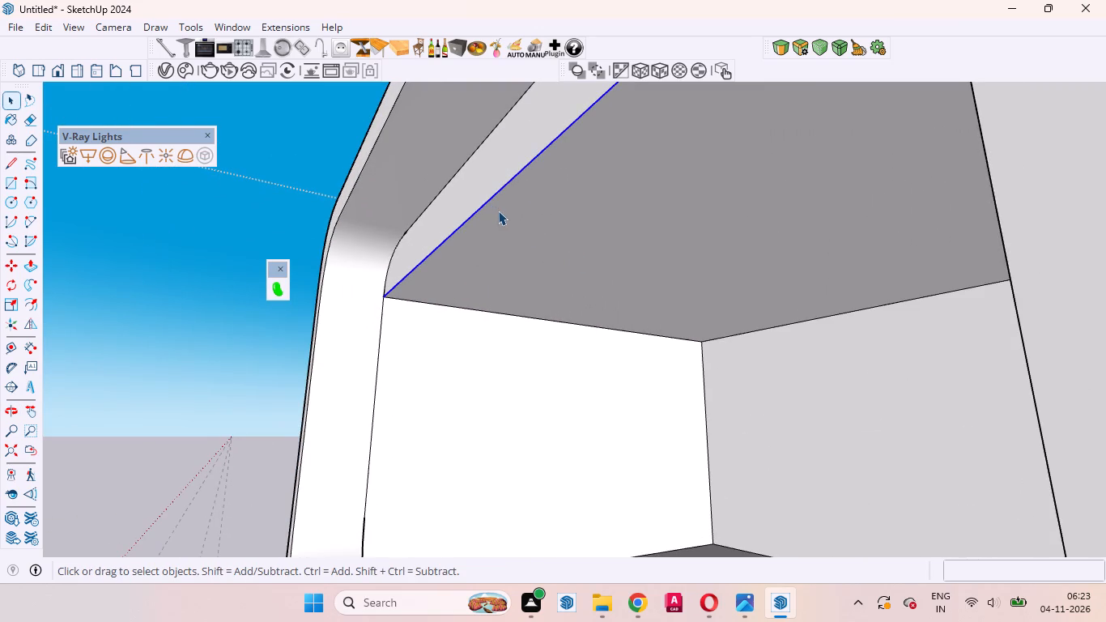
key("m")
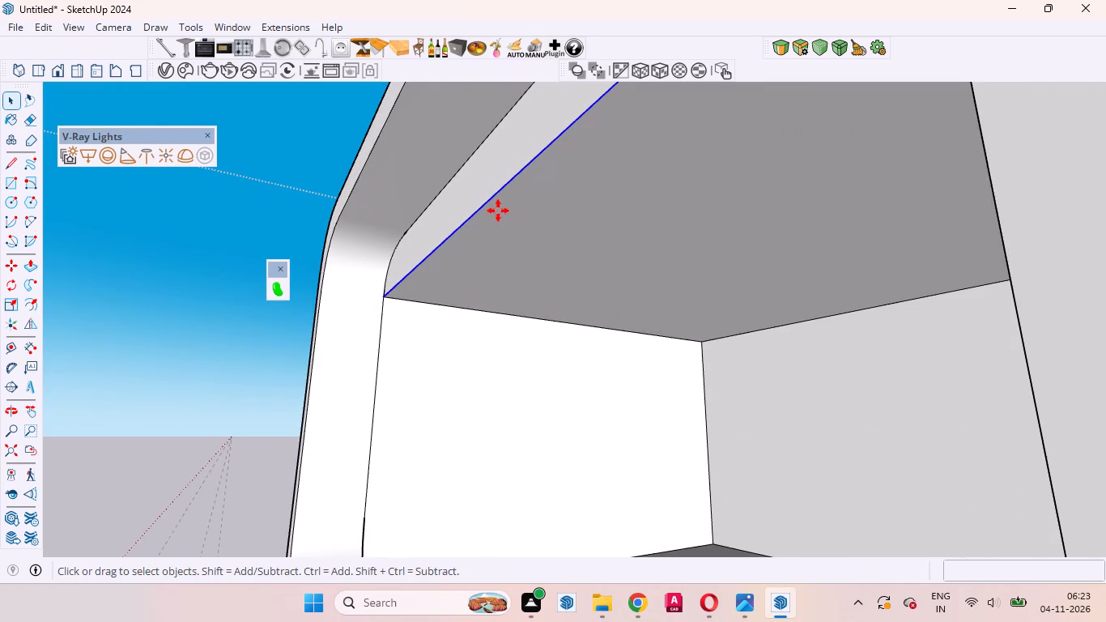
left_click(498, 211)
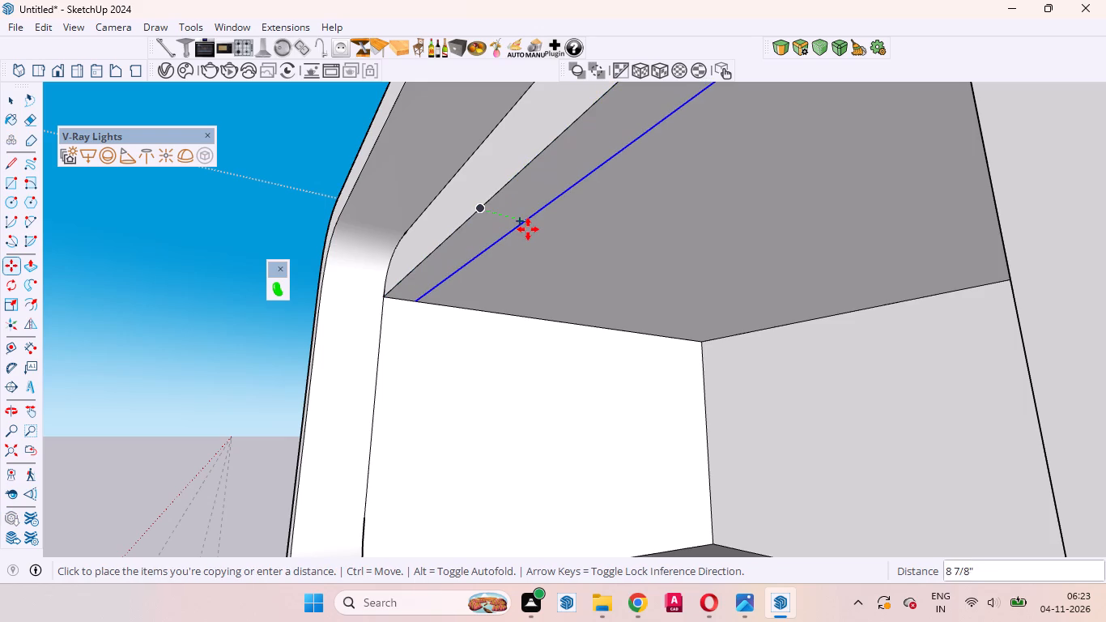
type("12")
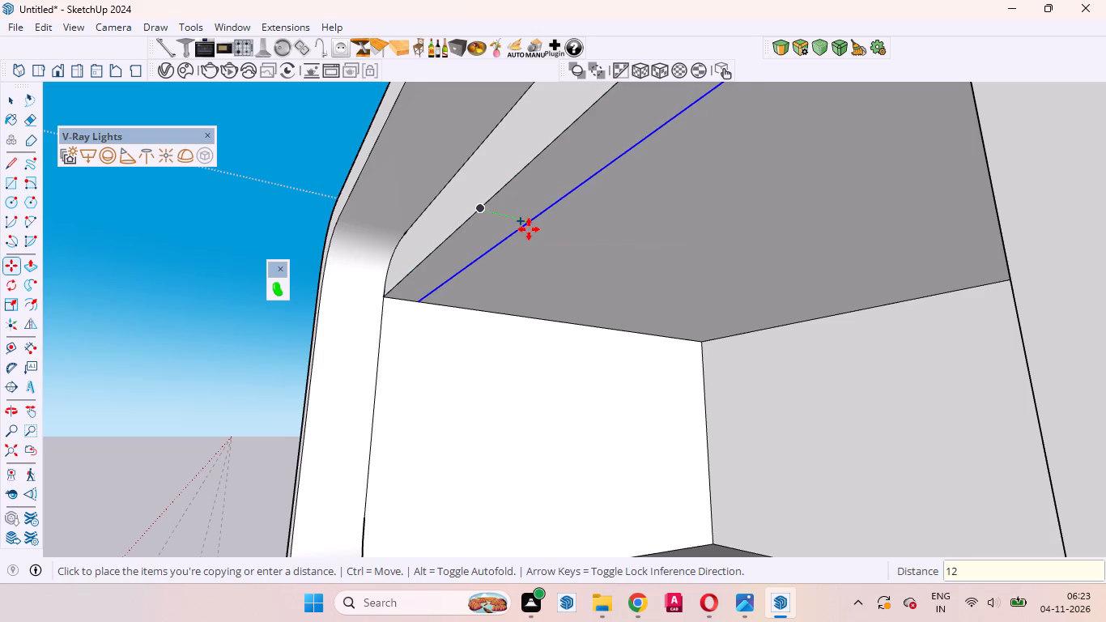
key("Return")
key("space")
Push the larger ceiling face behind the copied edge upward 1', leaving the front strip in place.
left_click(670, 268)
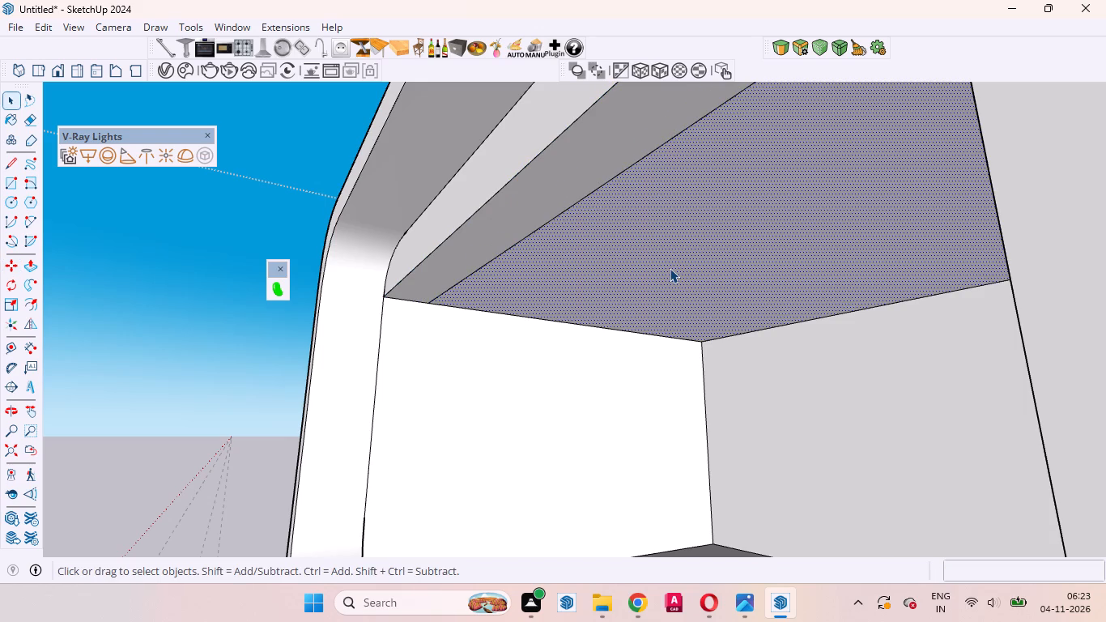
key("p")
scroll(678, 274, "down", 1)
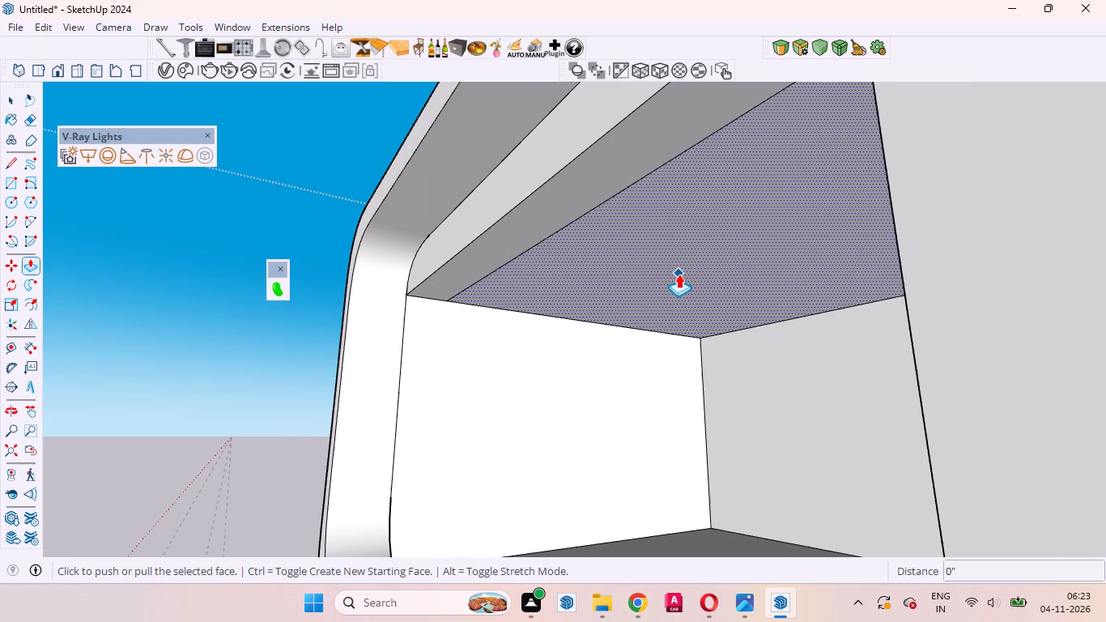
left_click(678, 274)
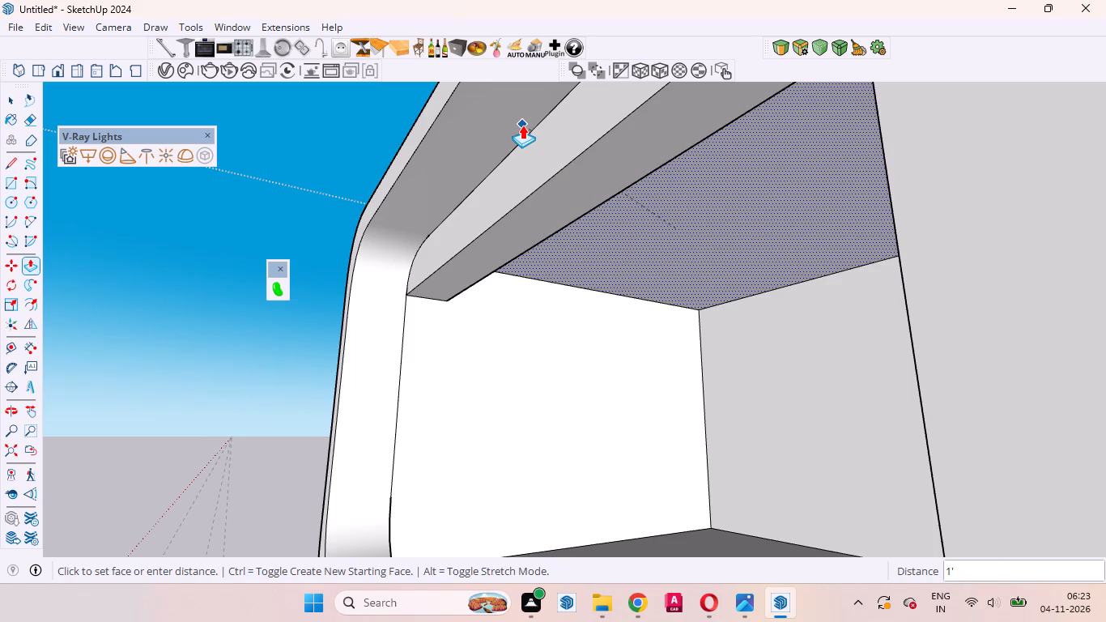
left_click(522, 125)
key("space")
Delete the leftover horizontal edge on the wall outside the frame's upper-left corner.
scroll(551, 394, "down", 3)
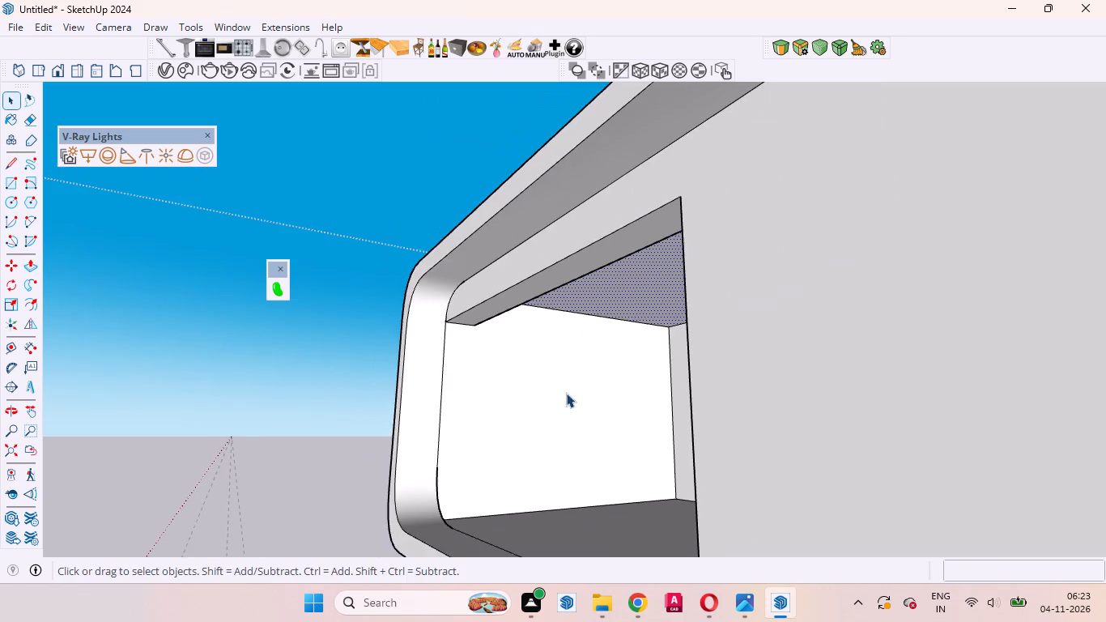
middle_click_drag(596, 417, 777, 458)
scroll(713, 353, "down", 9)
scroll(727, 392, "up", 6)
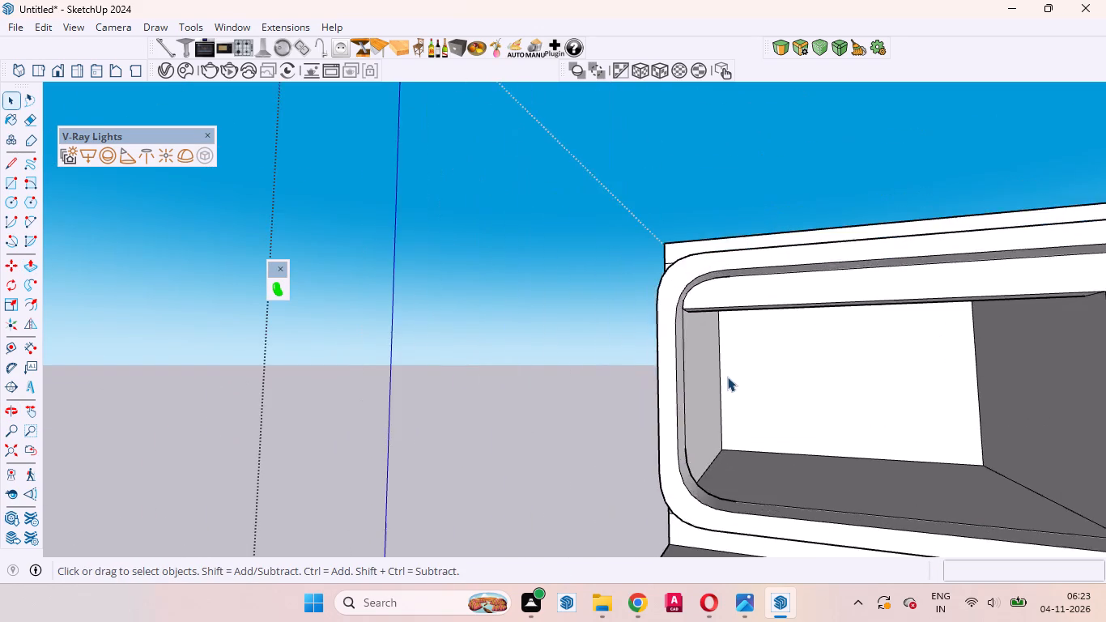
scroll(727, 377, "up", 3)
scroll(730, 406, "down", 5)
middle_click_drag(661, 314, 711, 364)
scroll(735, 361, "up", 10)
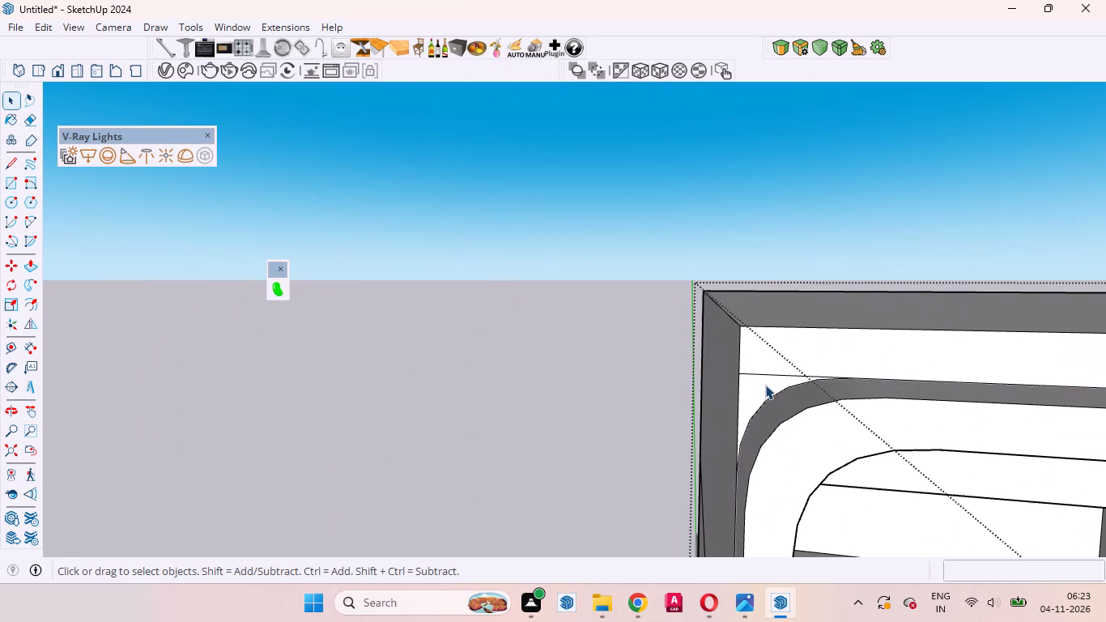
left_click(765, 377)
key("Delete")
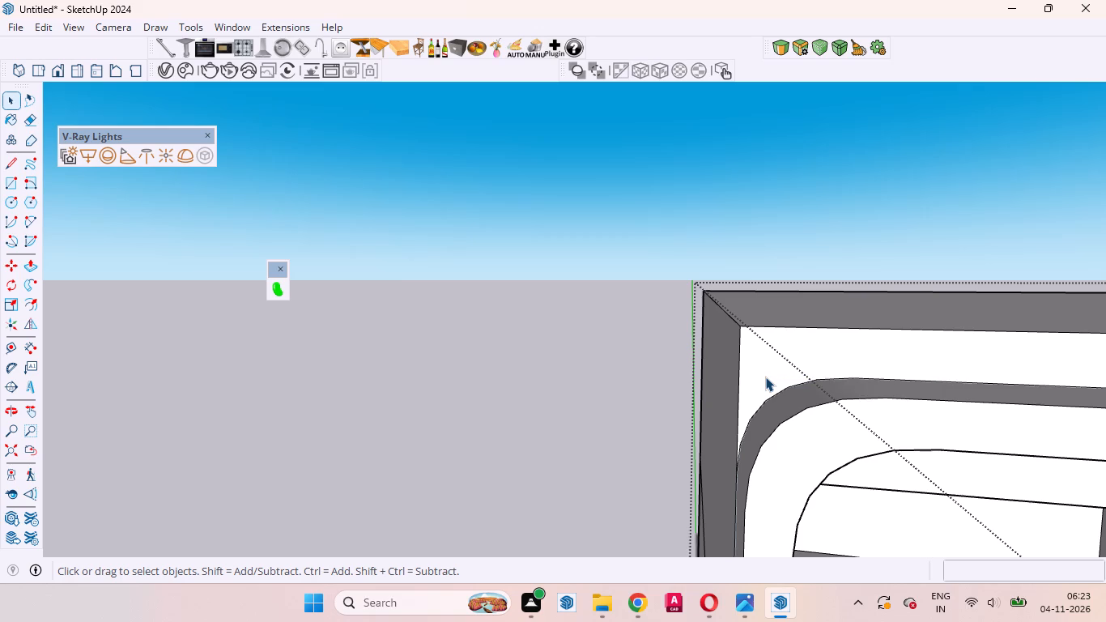
Erase the leftover horizontal edge on the wall outside the frame's lower-left corner.
scroll(764, 377, "down", 12)
middle_click_drag(813, 477, 781, 358)
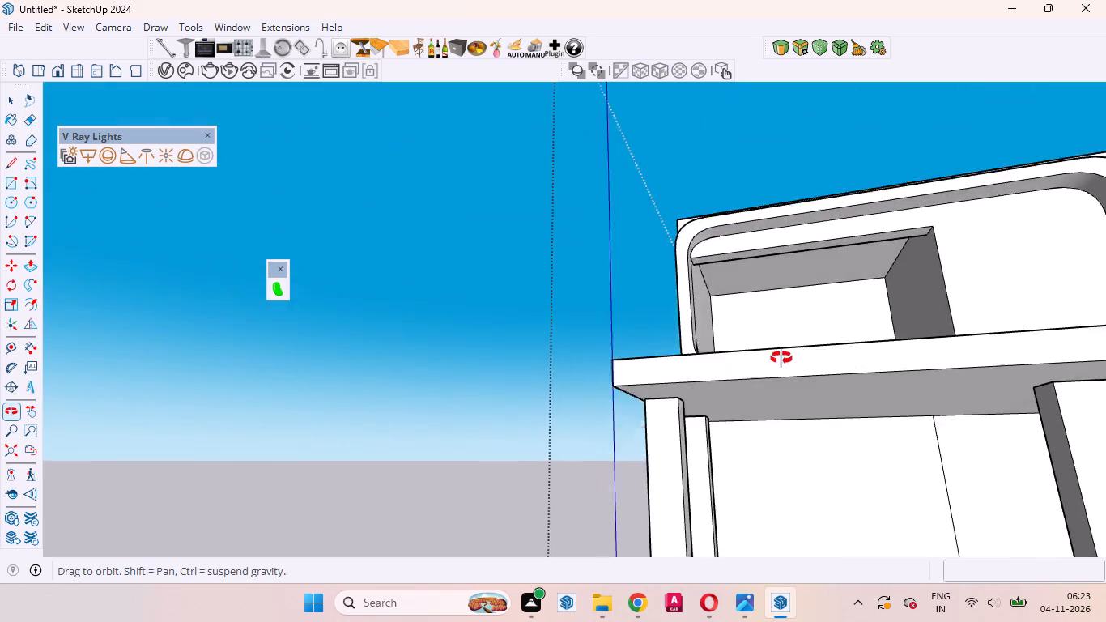
middle_click_drag(781, 358, 819, 422)
scroll(777, 433, "up", 11)
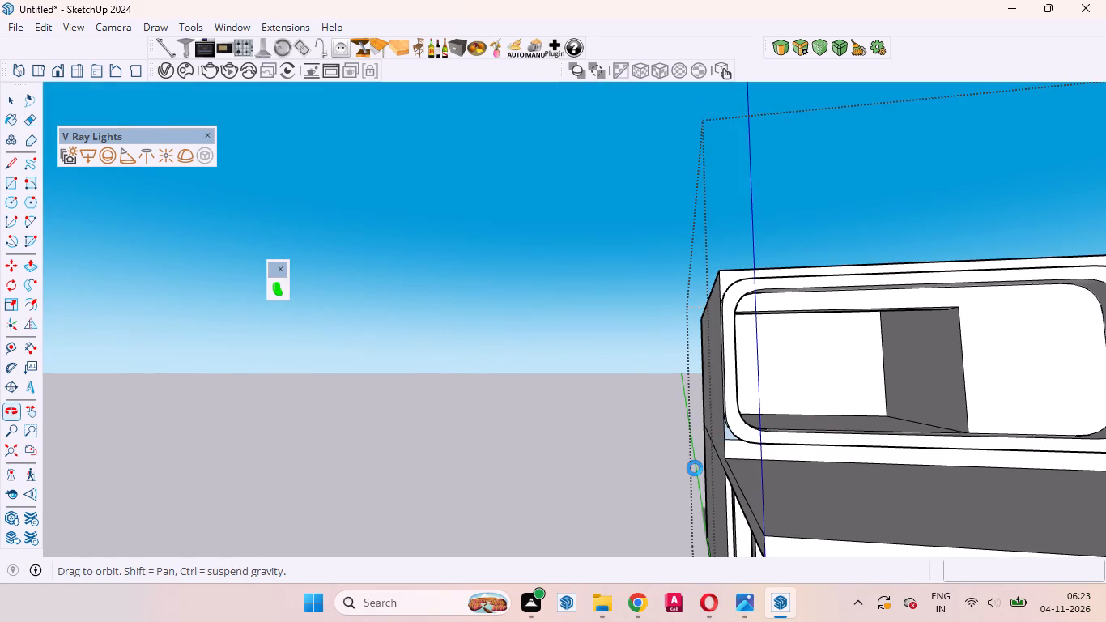
scroll(739, 458, "up", 4)
left_click(15, 104)
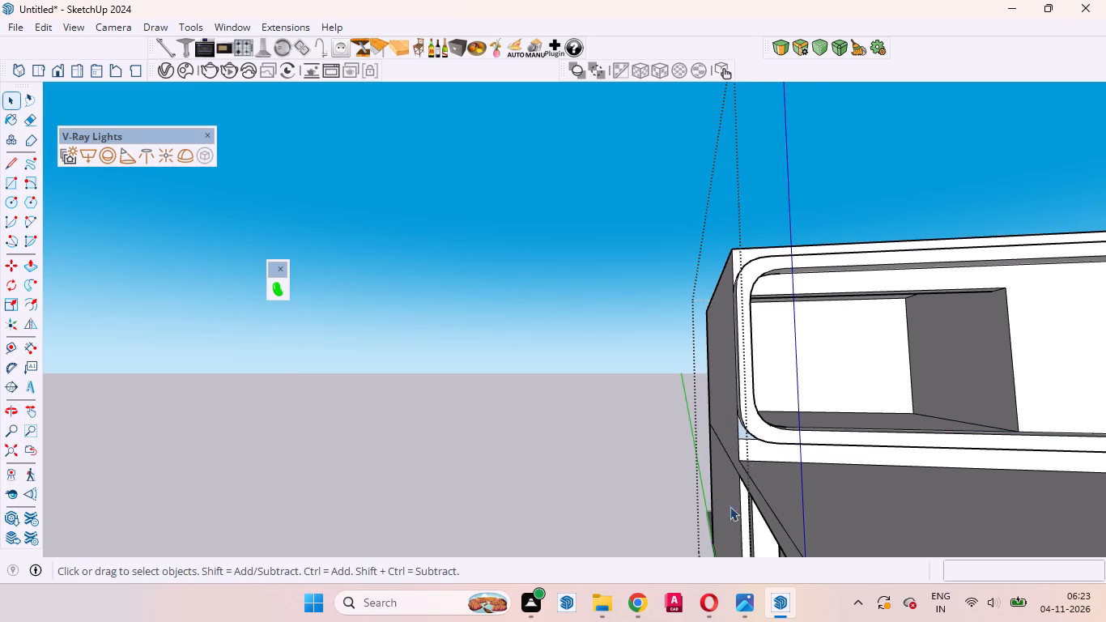
scroll(742, 445, "up", 16)
left_click(747, 428)
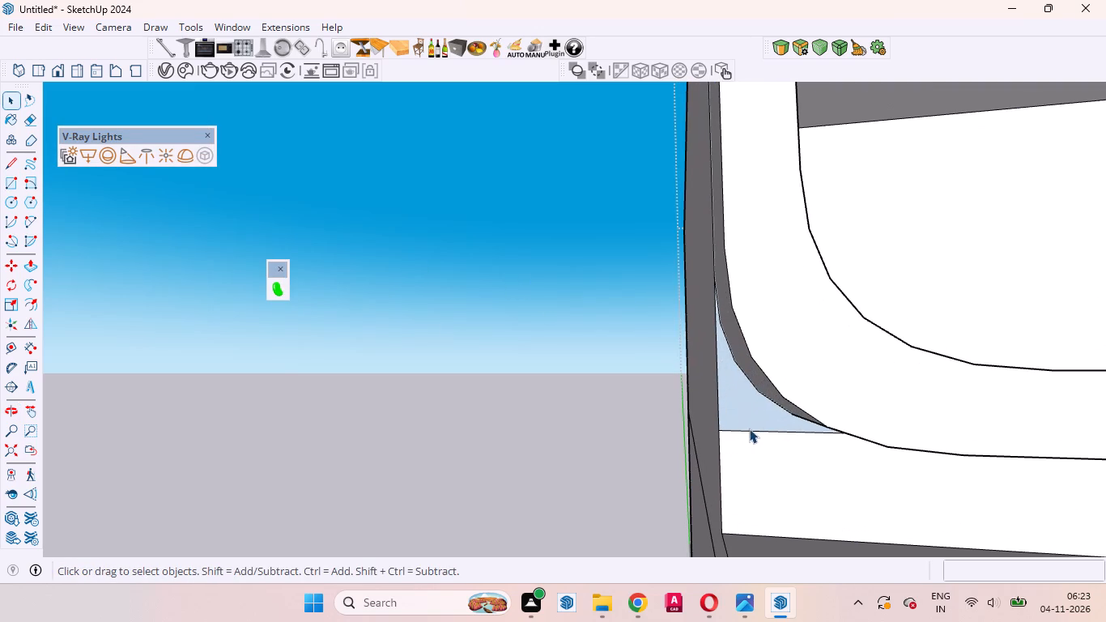
left_click(751, 432)
right_click(751, 432)
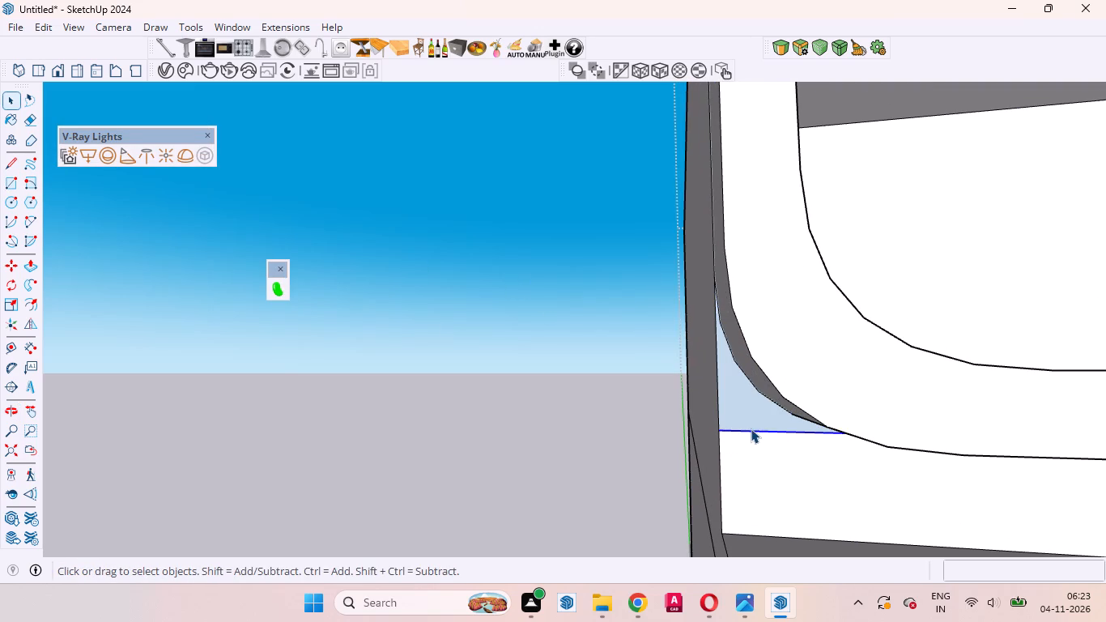
scroll(734, 399, "up", 9)
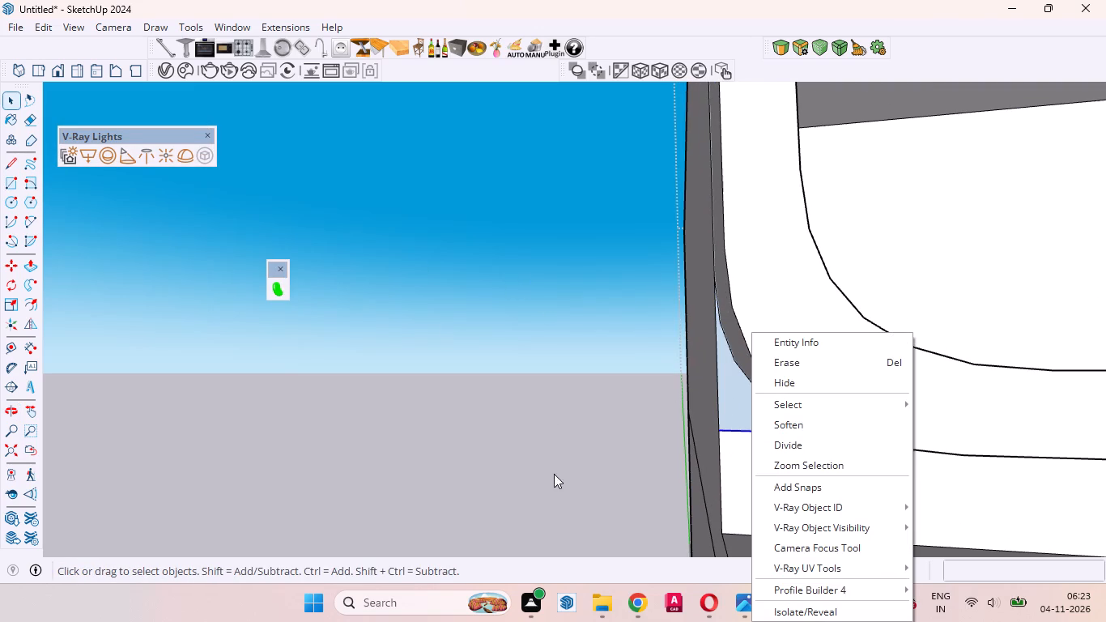
left_click(798, 364)
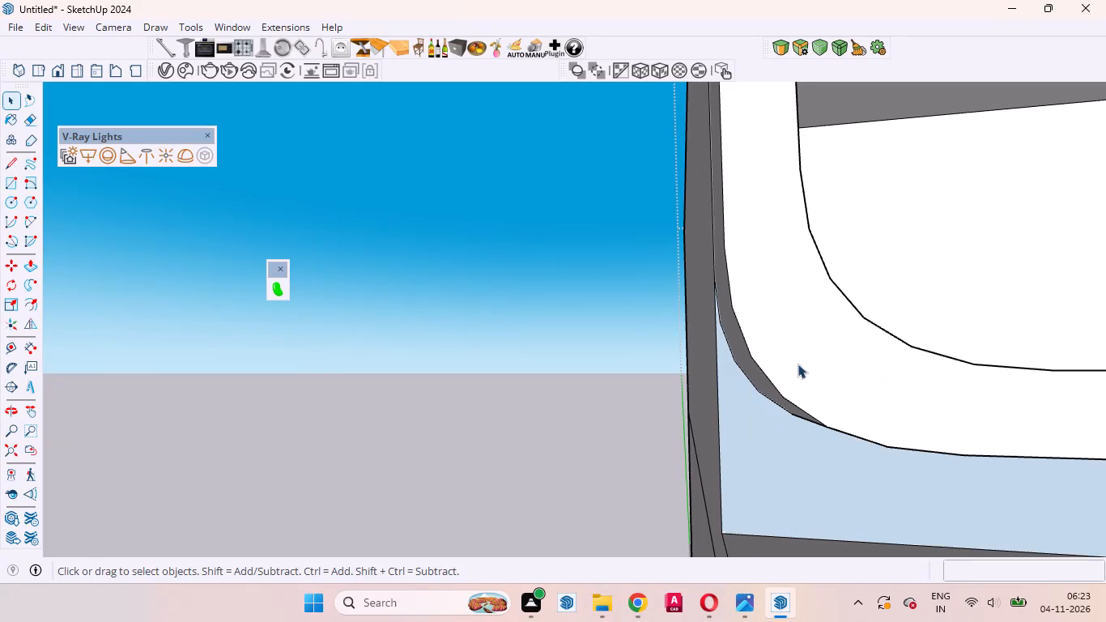
Reverse the wall face surrounding the projecting frame.
scroll(757, 435, "down", 15)
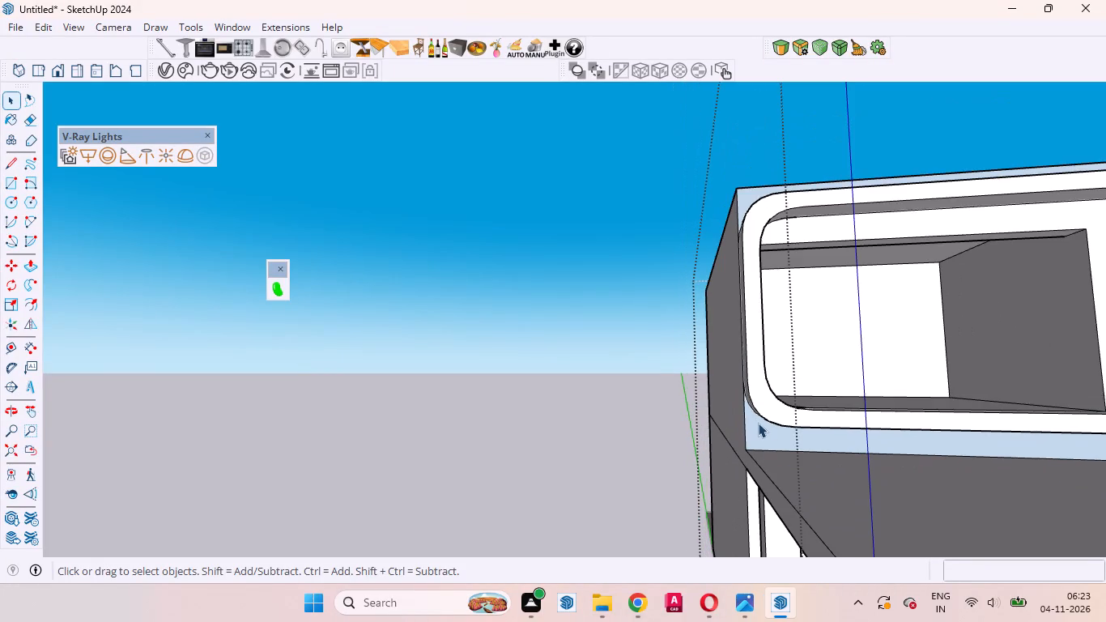
scroll(771, 441, "up", 4)
left_click(771, 431)
right_click(771, 431)
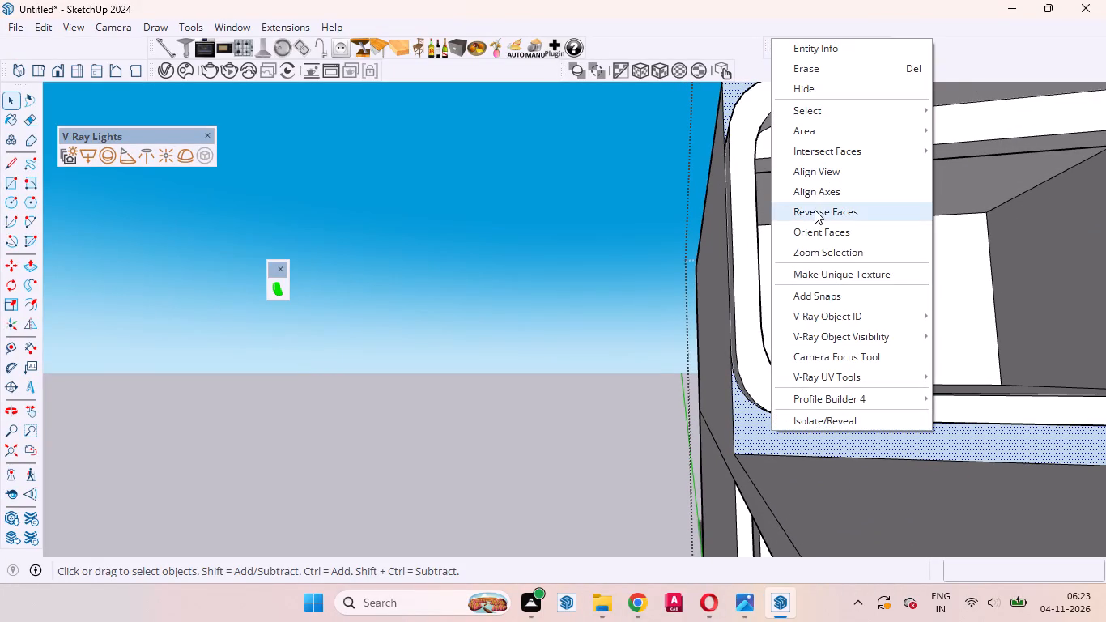
left_click(815, 210)
Examine the room's side wall and the lowered front ceiling strip inside the projecting frame.
middle_click_drag(829, 463, 684, 501)
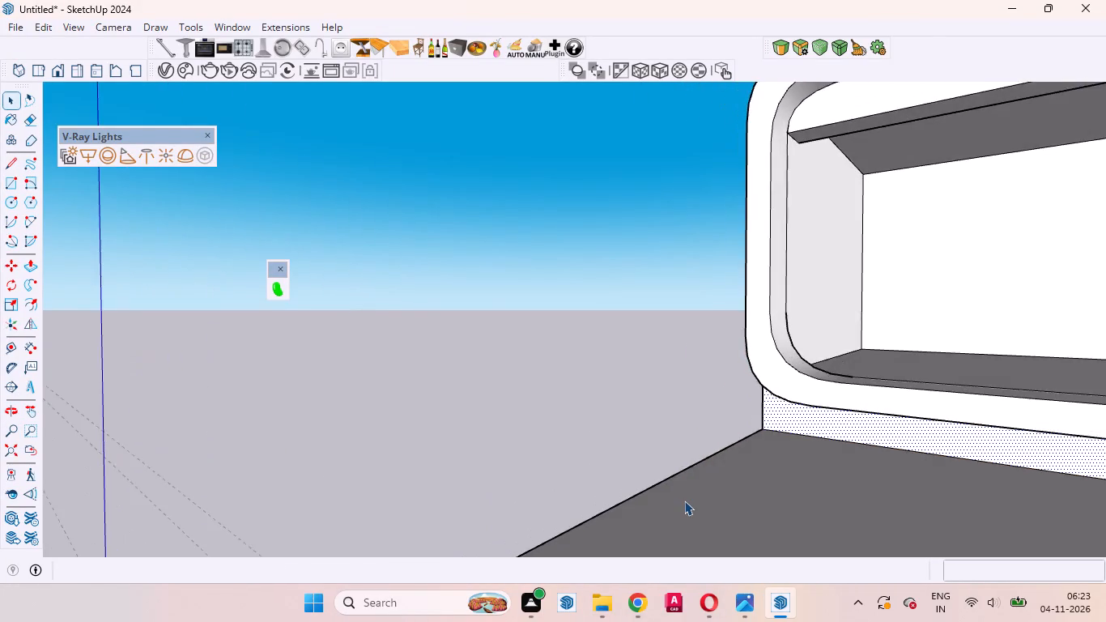
scroll(686, 503, "down", 12)
scroll(846, 390, "up", 6)
middle_click_drag(738, 428, 661, 423)
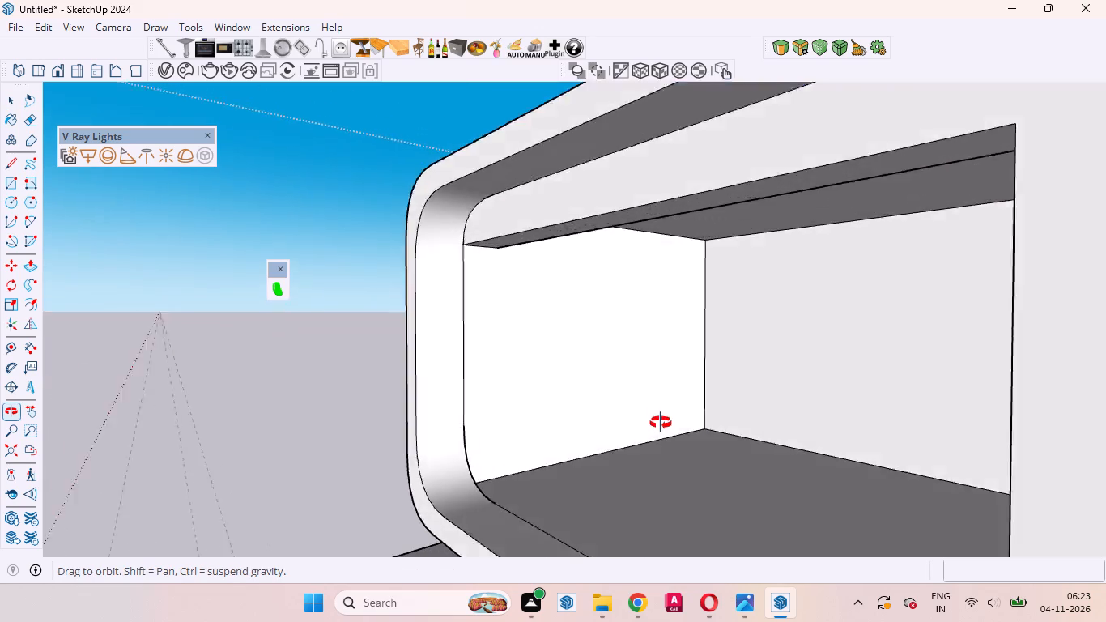
middle_click_drag(661, 423, 654, 415)
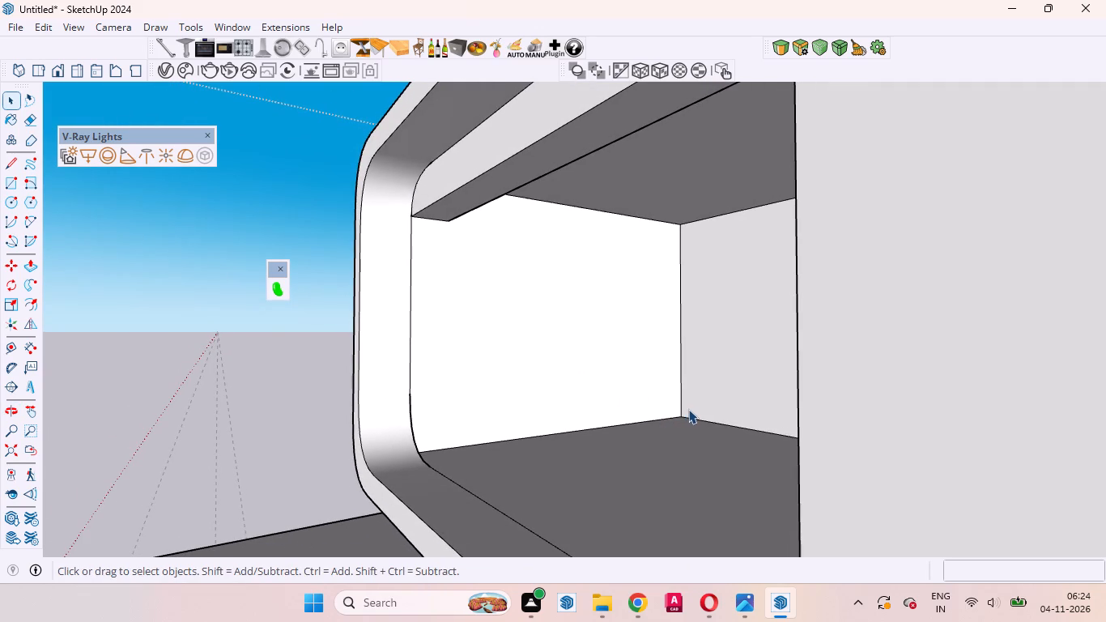
middle_click_drag(688, 409, 669, 409)
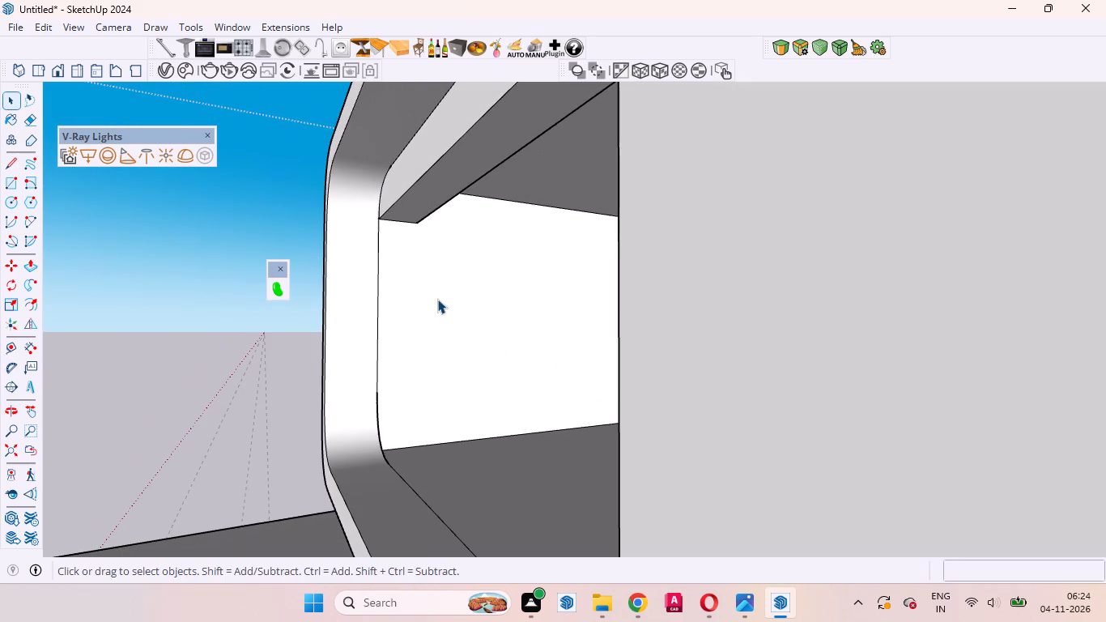
scroll(437, 292, "up", 6)
scroll(441, 253, "down", 5)
middle_click_drag(442, 293, 416, 314)
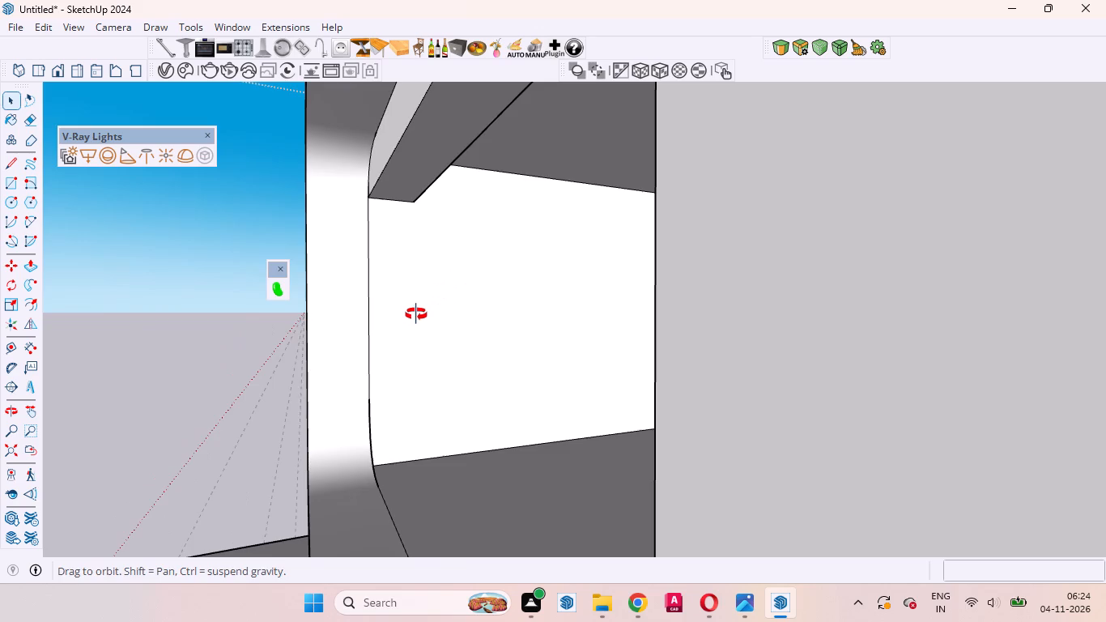
middle_click_drag(416, 314, 418, 335)
scroll(401, 231, "up", 9)
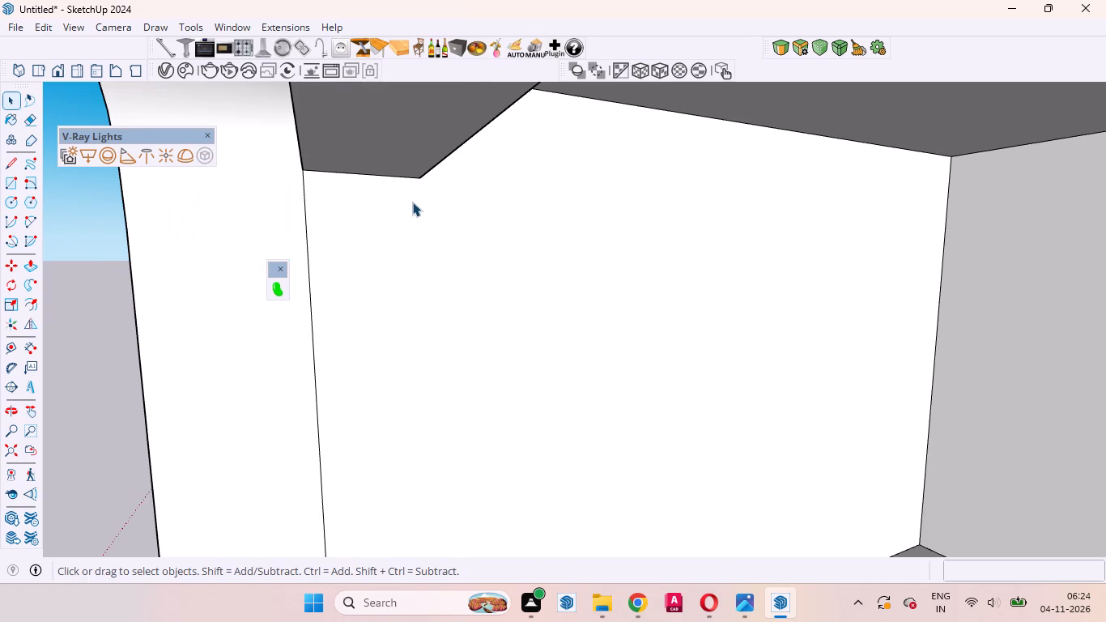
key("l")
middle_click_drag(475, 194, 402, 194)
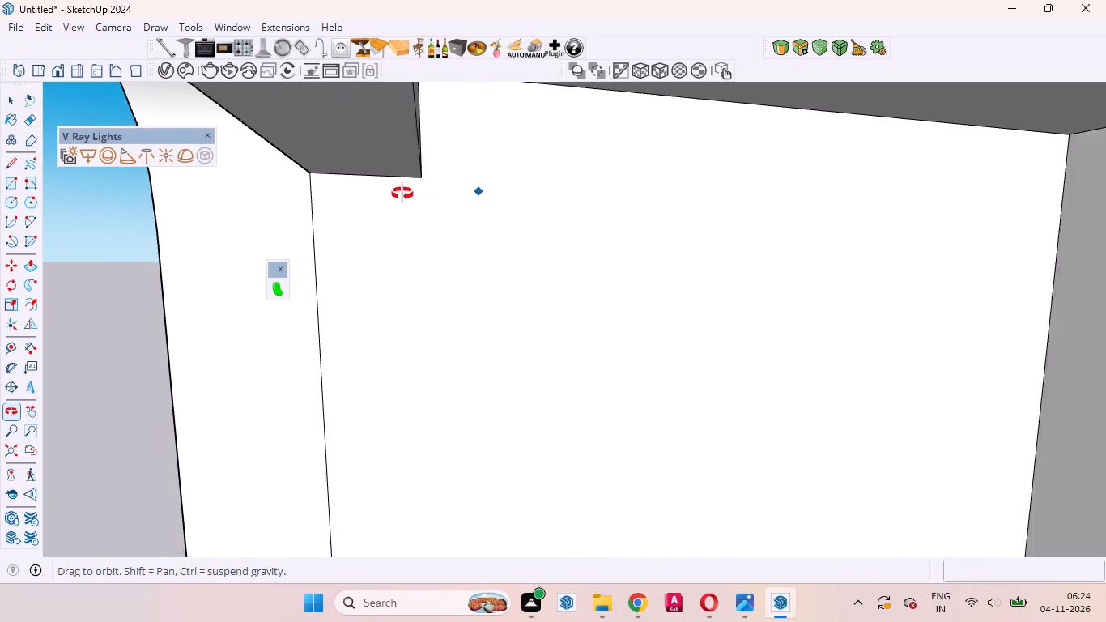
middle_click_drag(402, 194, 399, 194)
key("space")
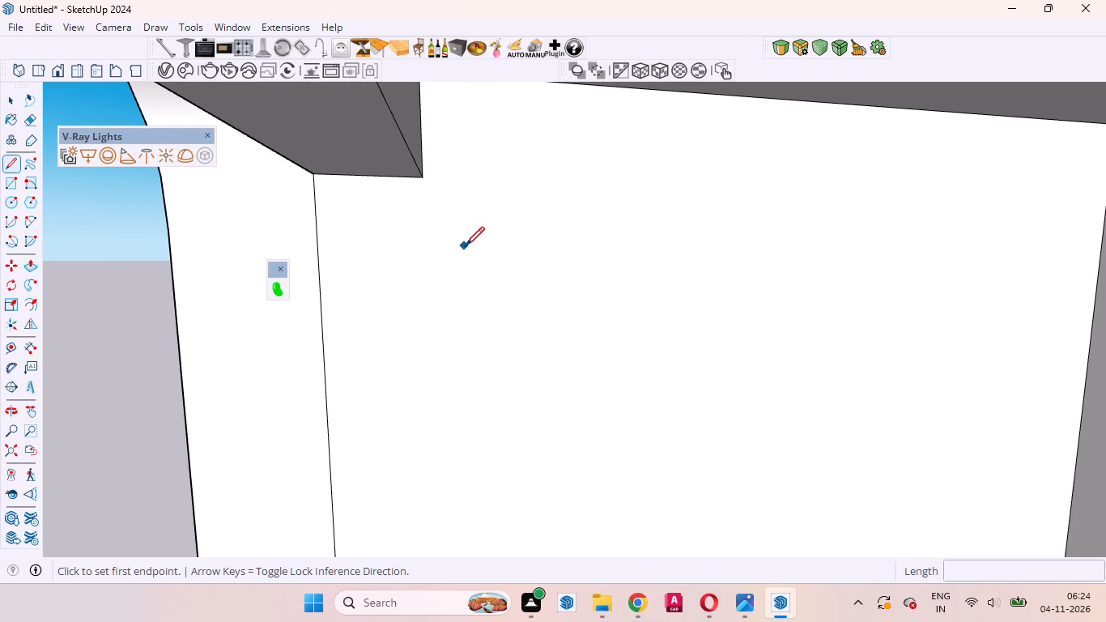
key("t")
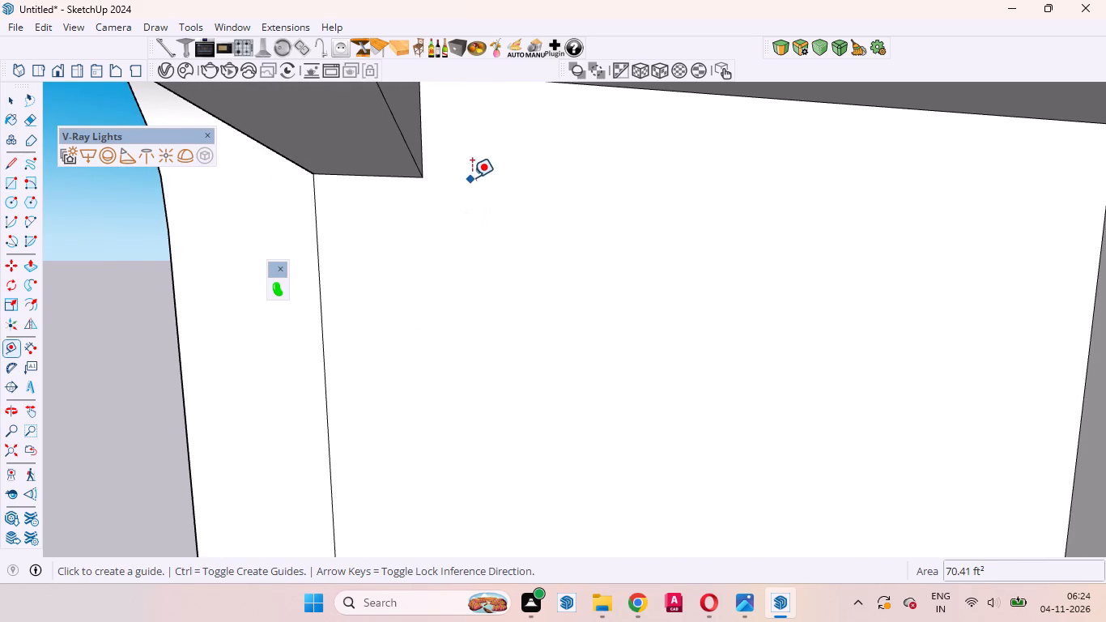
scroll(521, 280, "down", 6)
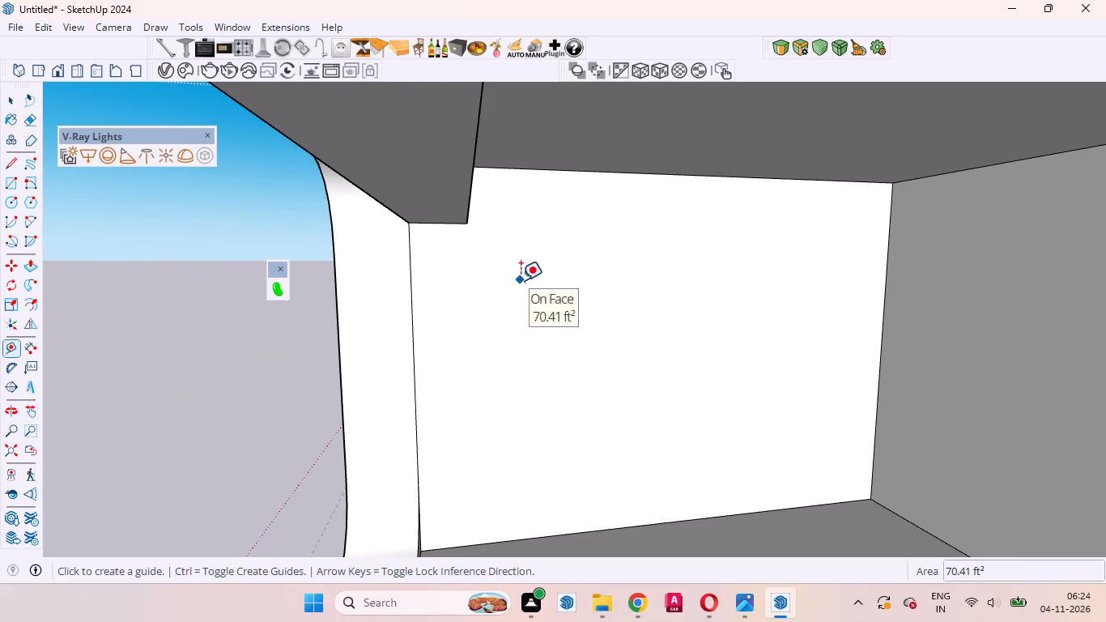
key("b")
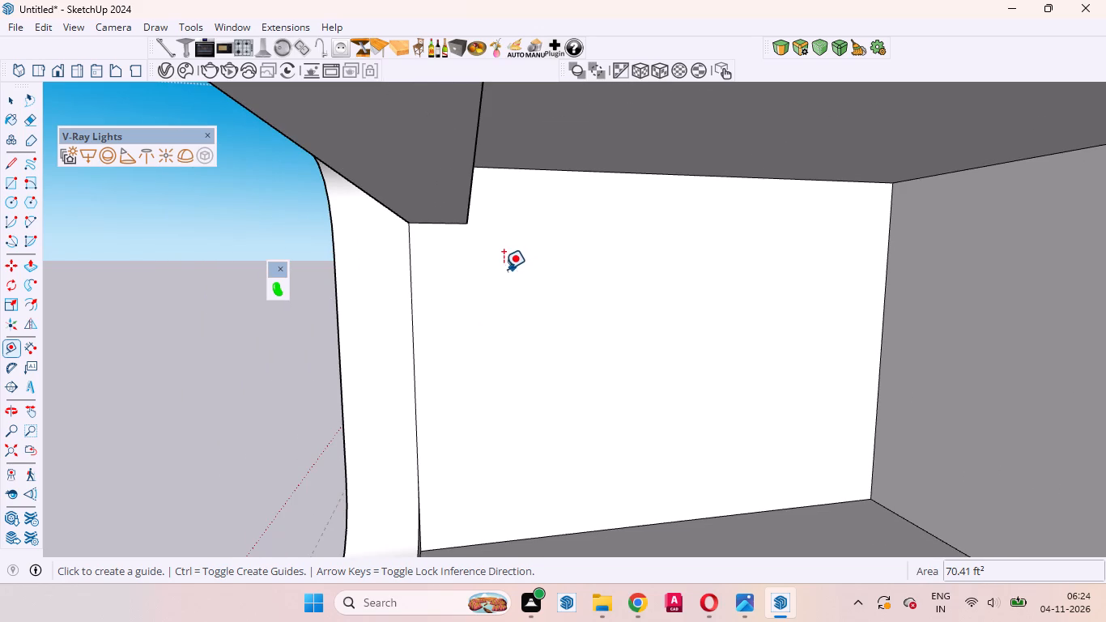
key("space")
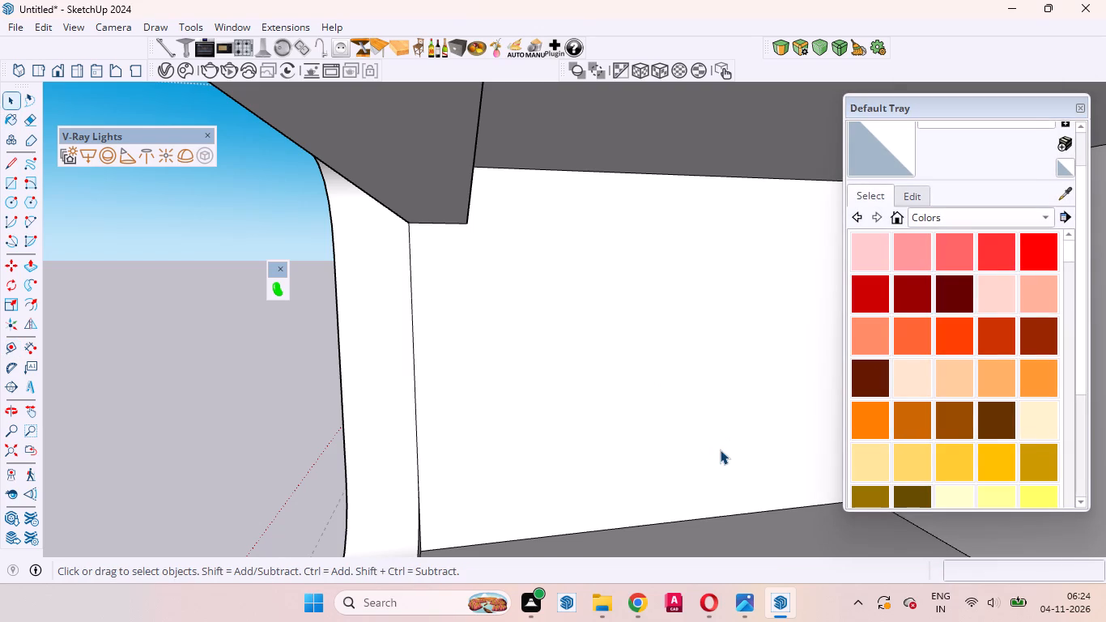
Place a horizontal guide across the room's side wall, level with the underside of the lowered front ceiling strip.
scroll(678, 453, "down", 4)
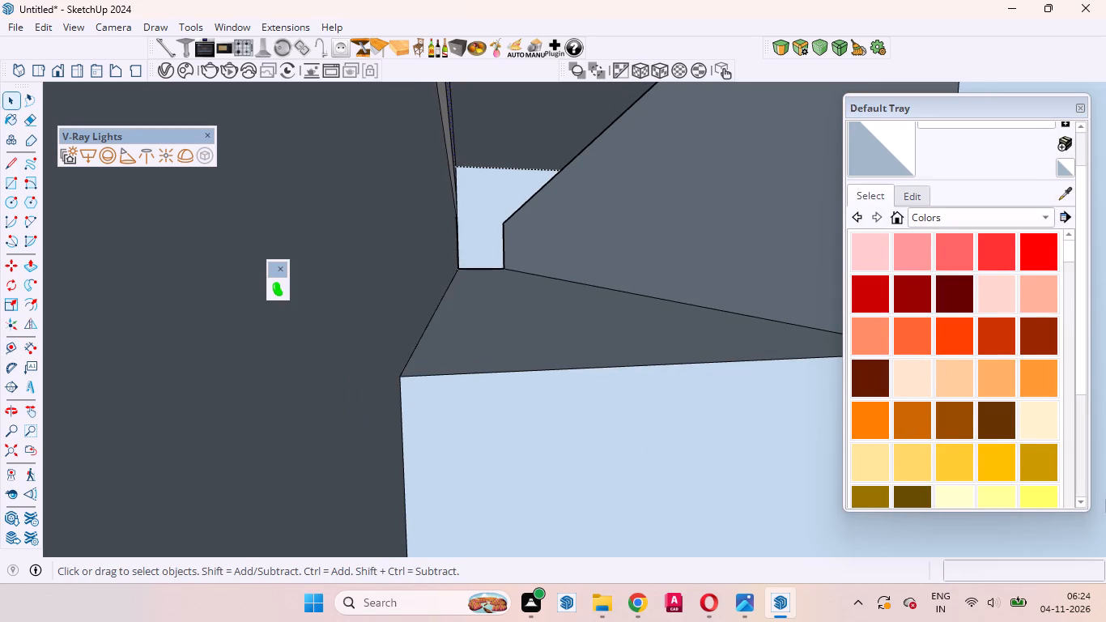
left_click(22, 450)
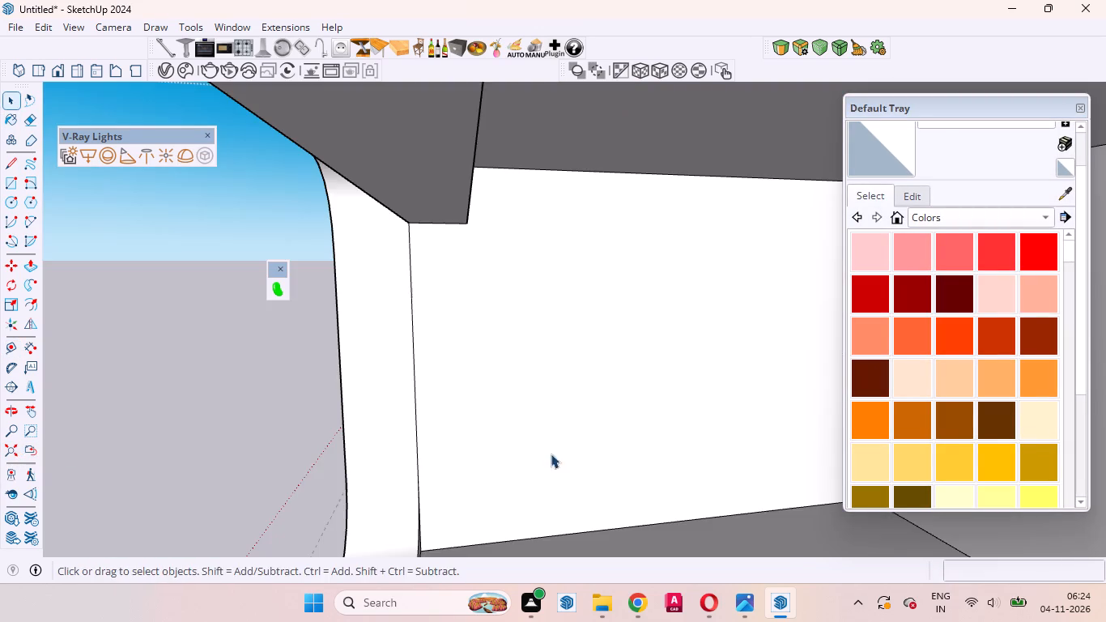
middle_click_drag(551, 454, 639, 427)
middle_click(639, 427)
scroll(637, 338, "down", 6)
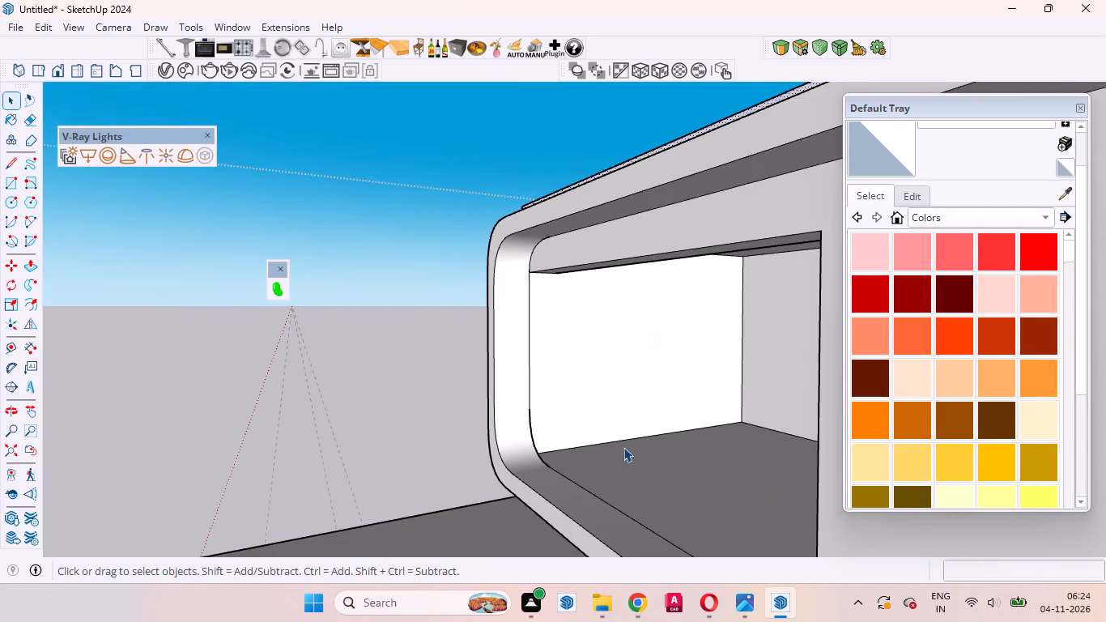
scroll(620, 454, "up", 4)
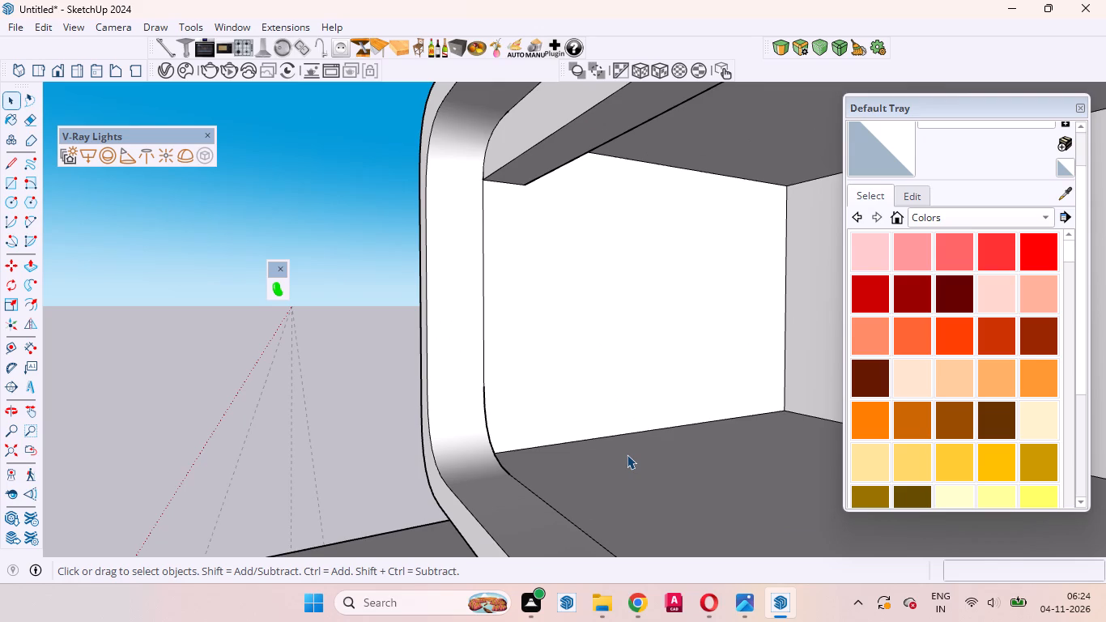
key("t")
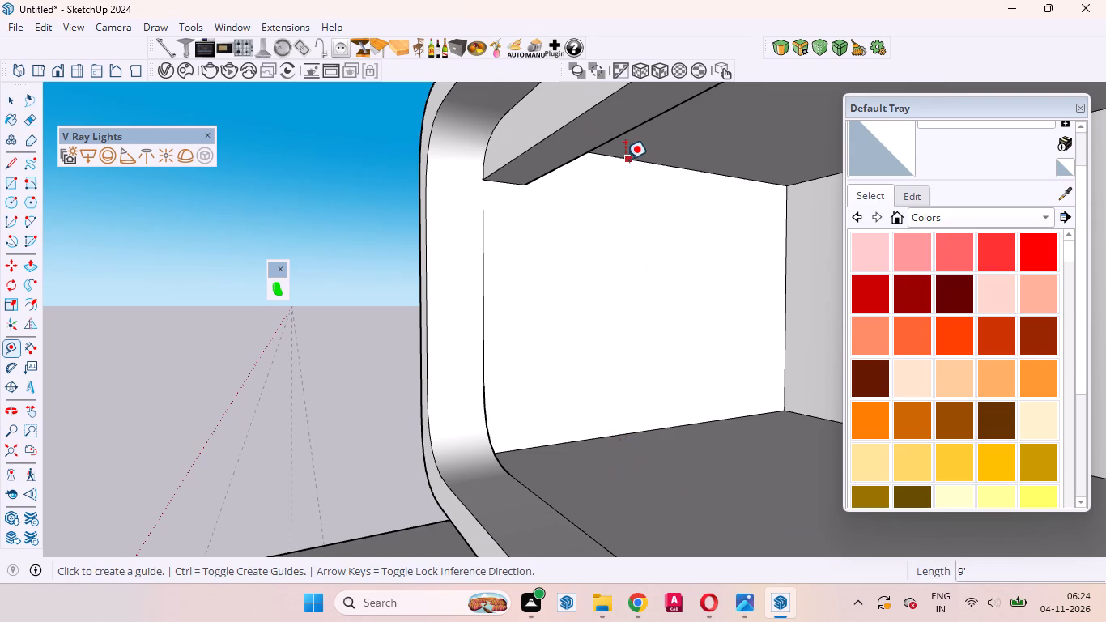
left_click(623, 155)
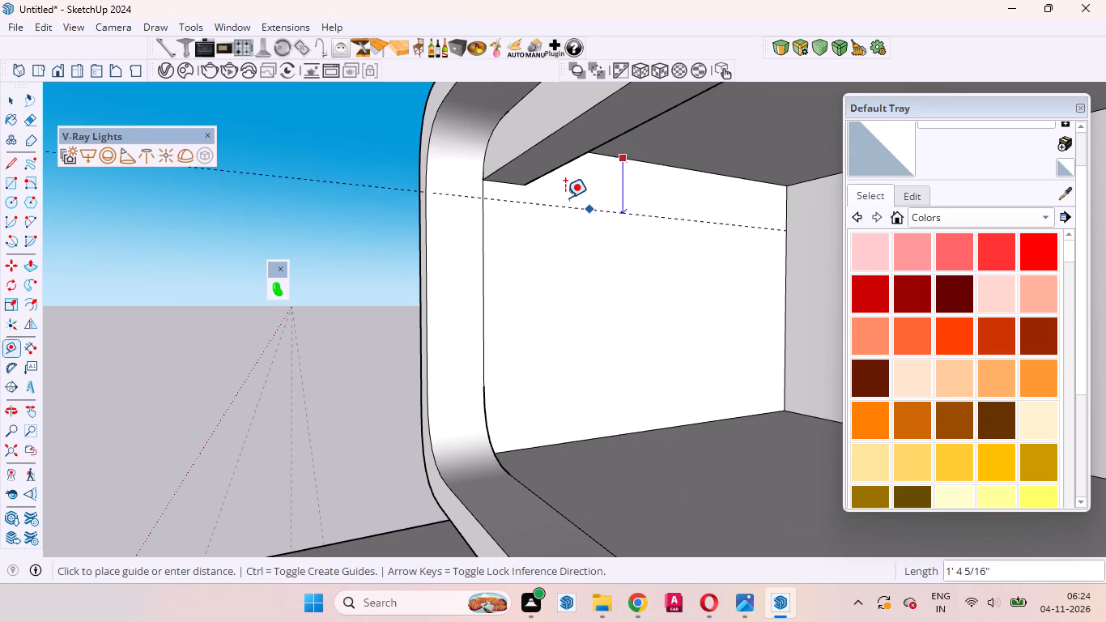
left_click(565, 198)
Place a vertical guide on the side wall about 1' 3 5/16" in from its front edge.
middle_click_drag(606, 244, 507, 276)
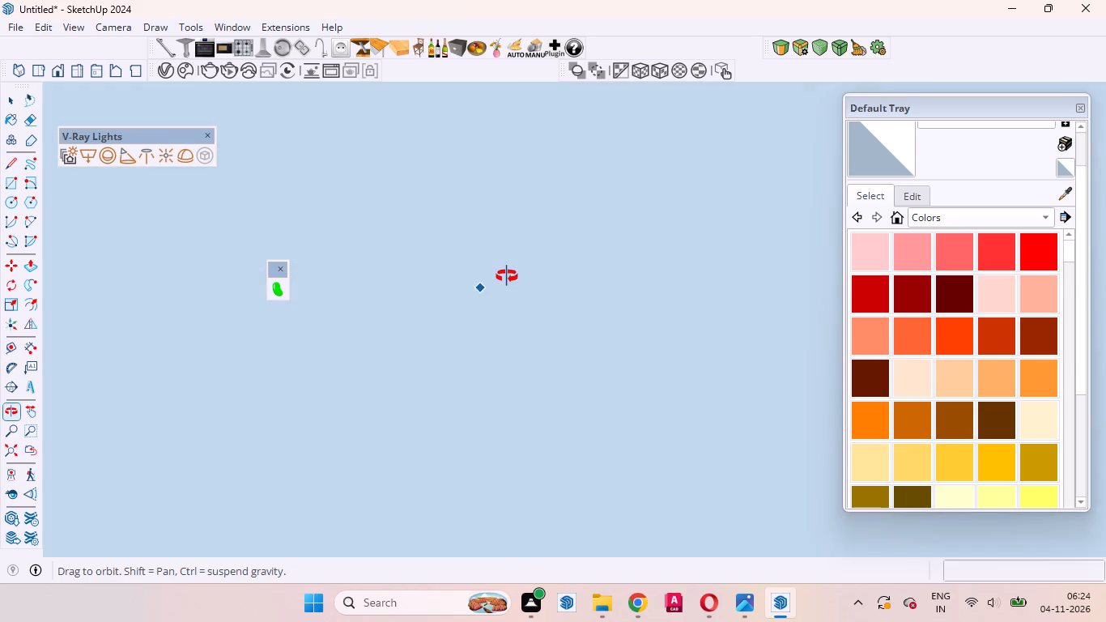
middle_click_drag(507, 276, 570, 286)
scroll(542, 323, "up", 8)
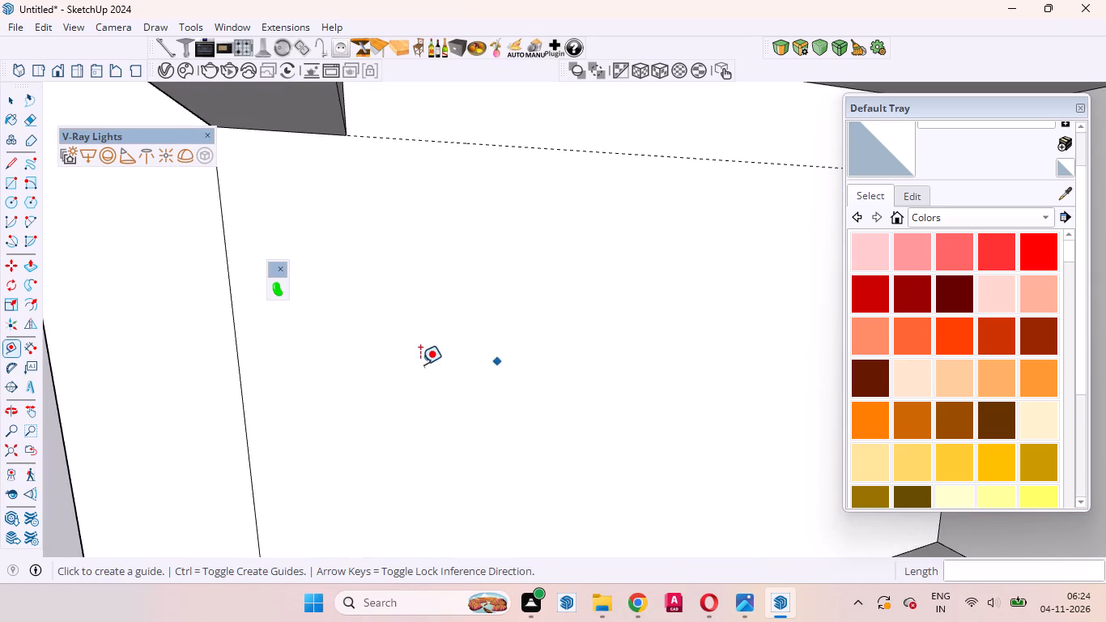
middle_click_drag(411, 364, 299, 328)
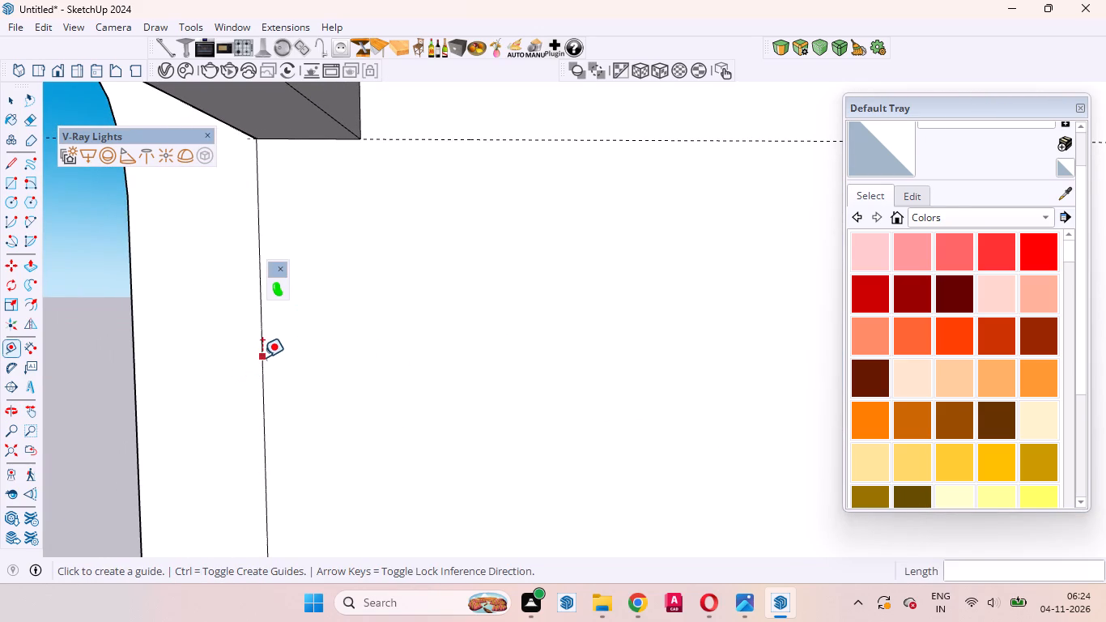
left_click(262, 357)
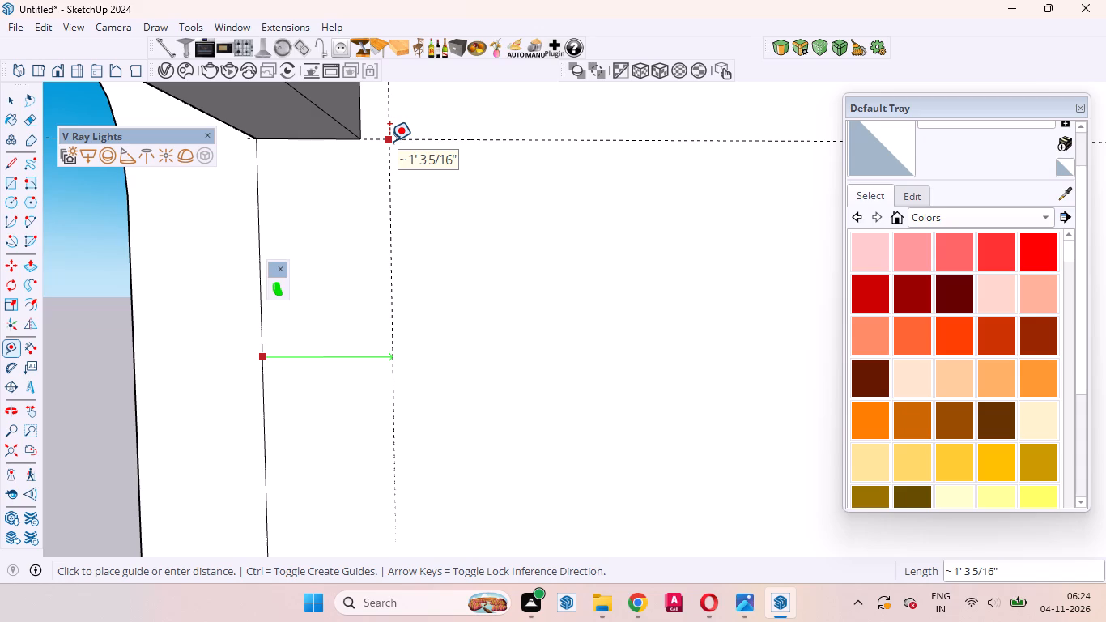
left_click(389, 141)
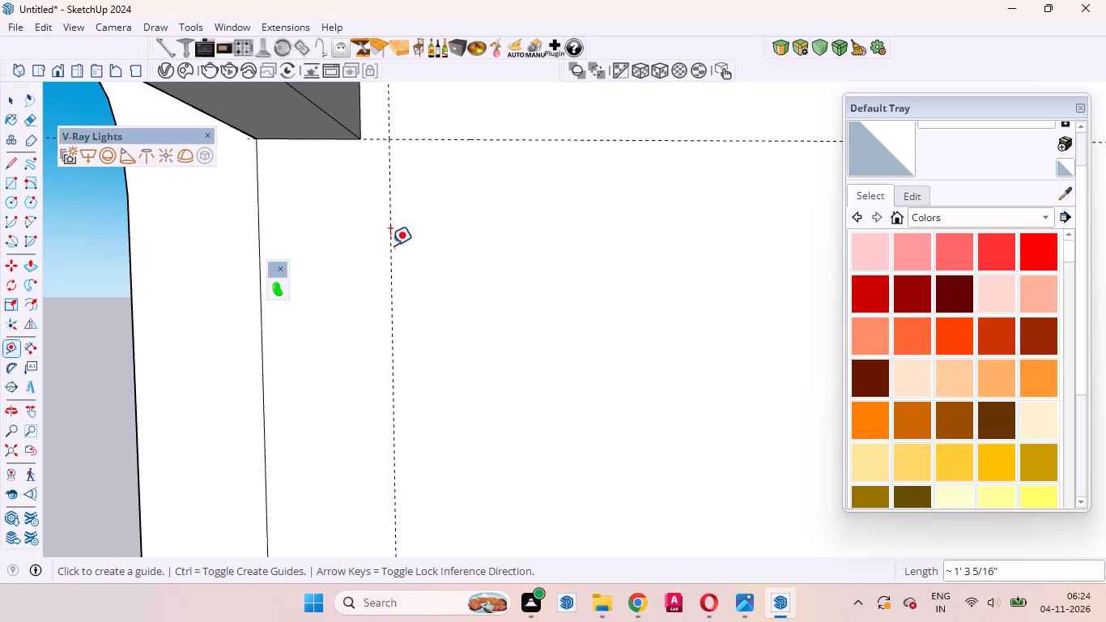
Offset a second vertical guide about 6' 3" from the first, toward the side wall's back corner.
left_click(386, 233)
middle_click_drag(602, 313, 823, 321)
middle_click(823, 321)
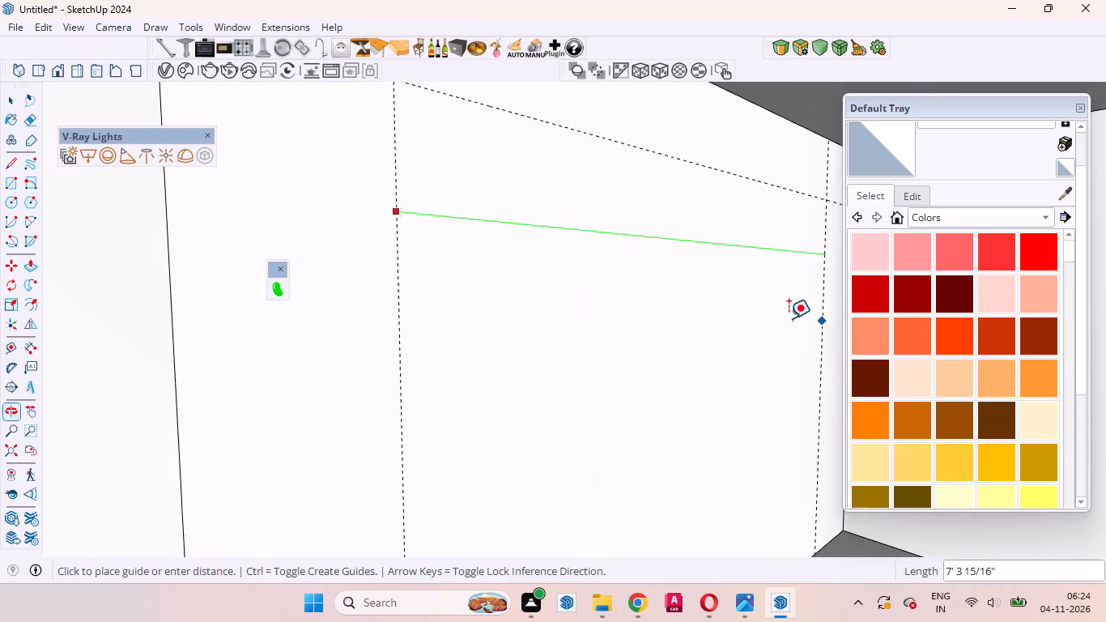
scroll(734, 318, "down", 8)
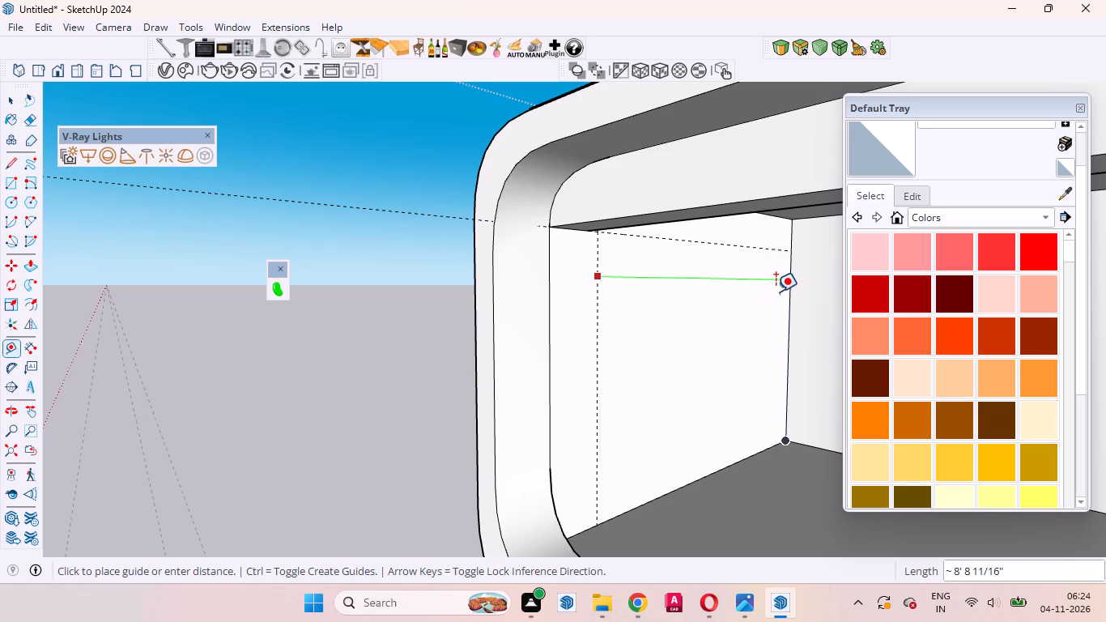
left_click(751, 289)
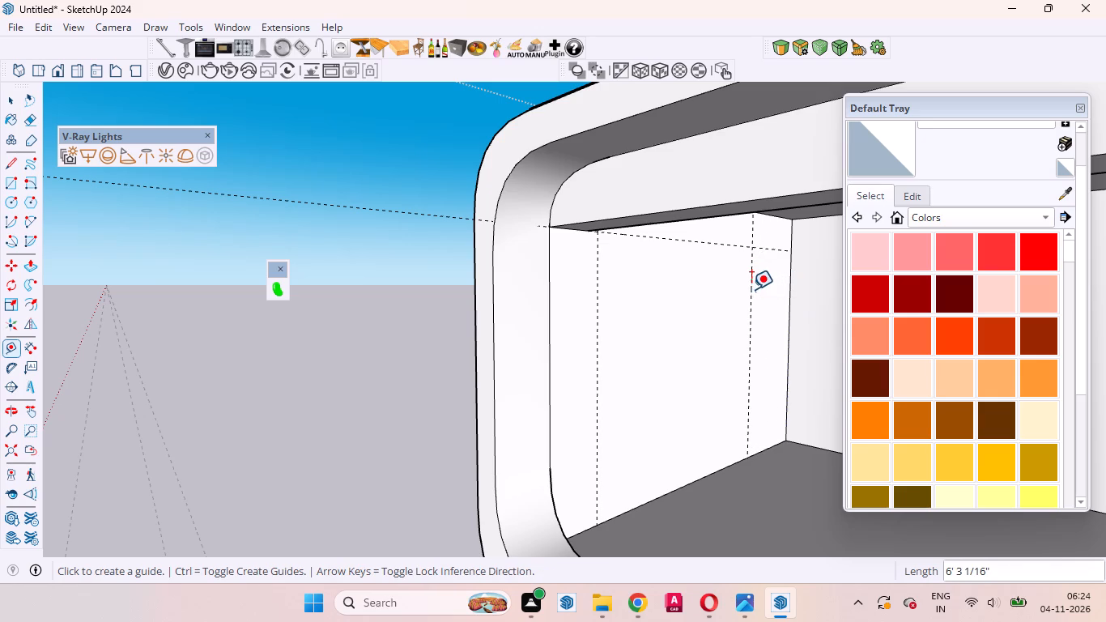
Place a horizontal guide on the side wall about 1' 6 9/16" above the floor edge.
middle_click_drag(679, 325, 648, 311)
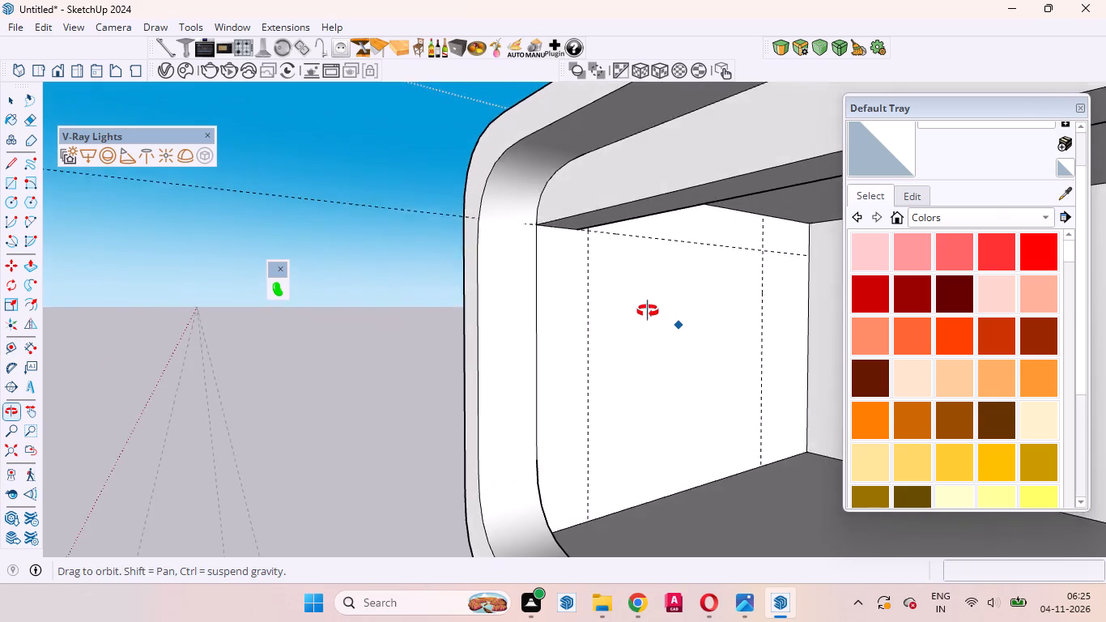
middle_click_drag(648, 311, 615, 302)
scroll(624, 282, "up", 3)
scroll(625, 282, "down", 4)
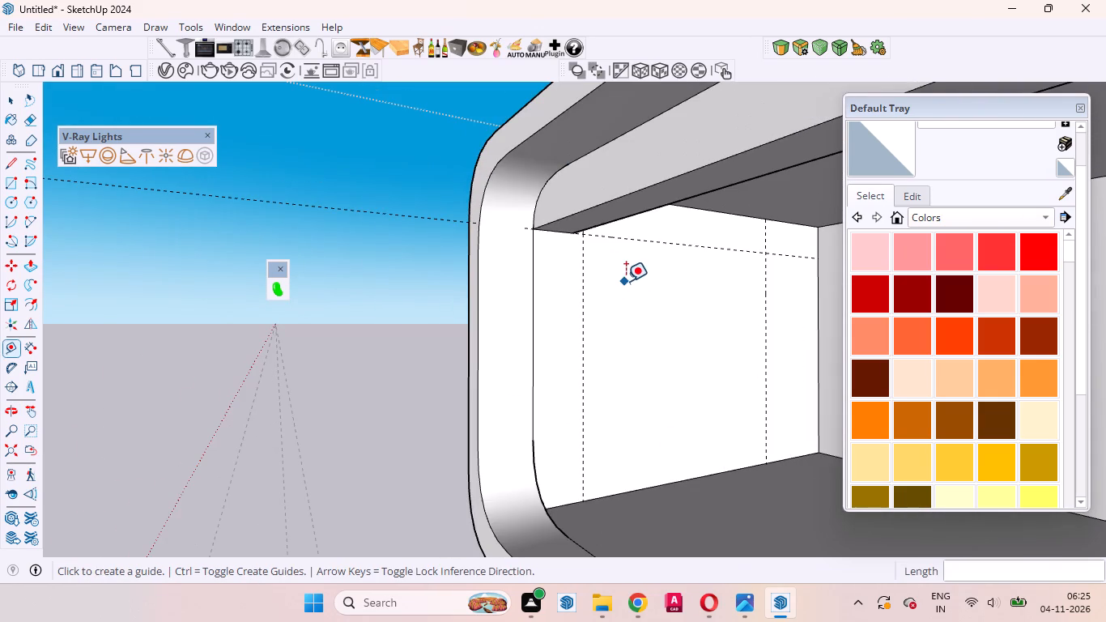
left_click(657, 484)
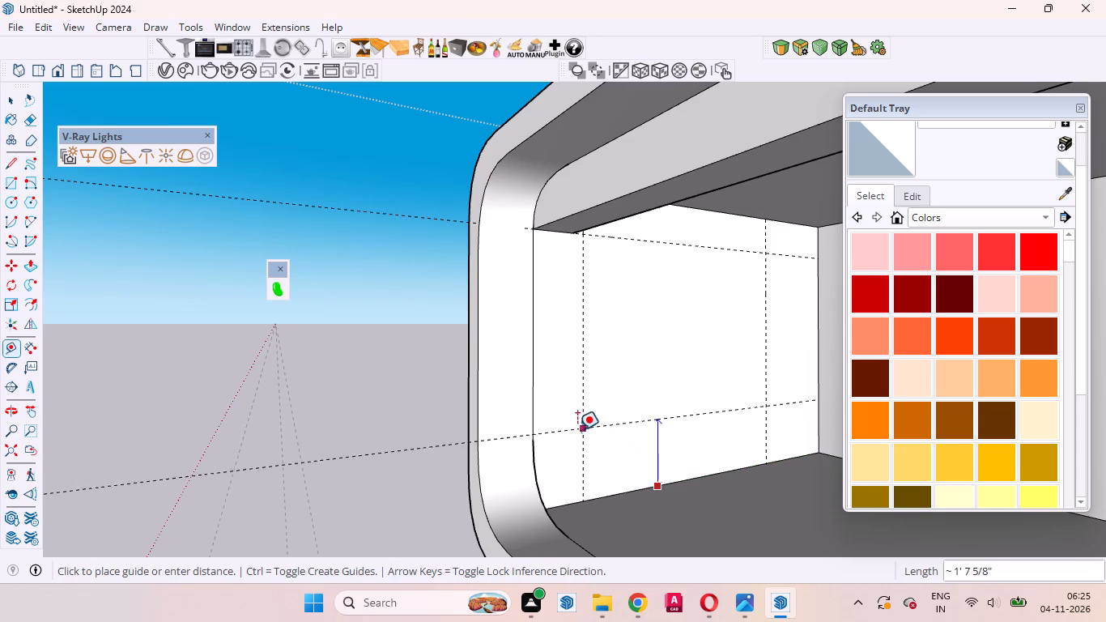
left_click(530, 437)
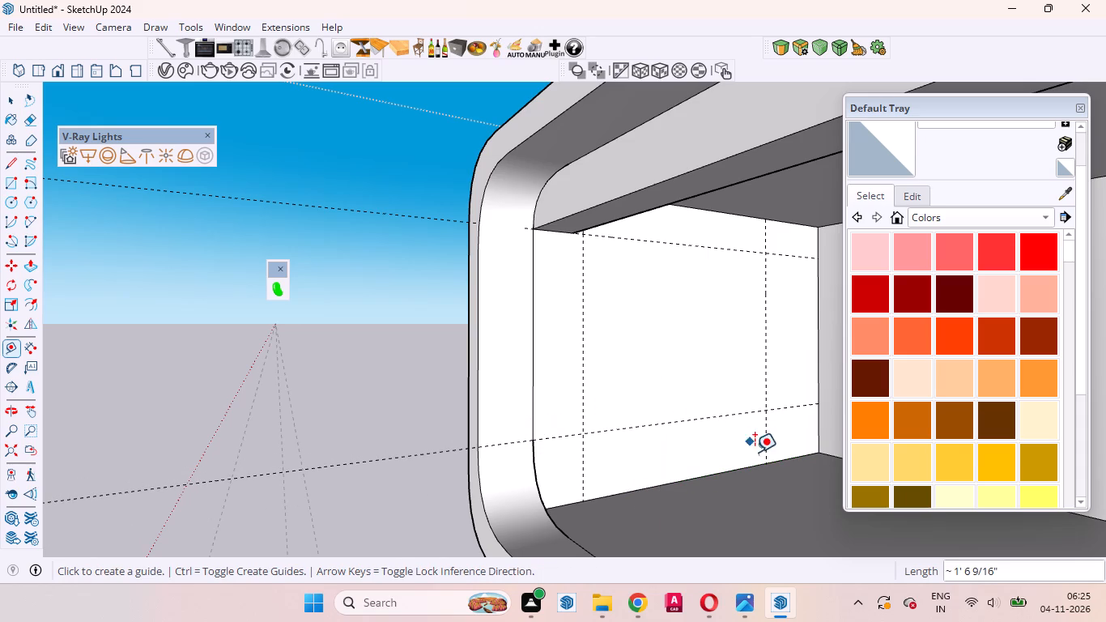
Draw a rectangle about 4' 7" by 6' 3" on the side wall between the four guide intersections.
key("space")
left_click(666, 336)
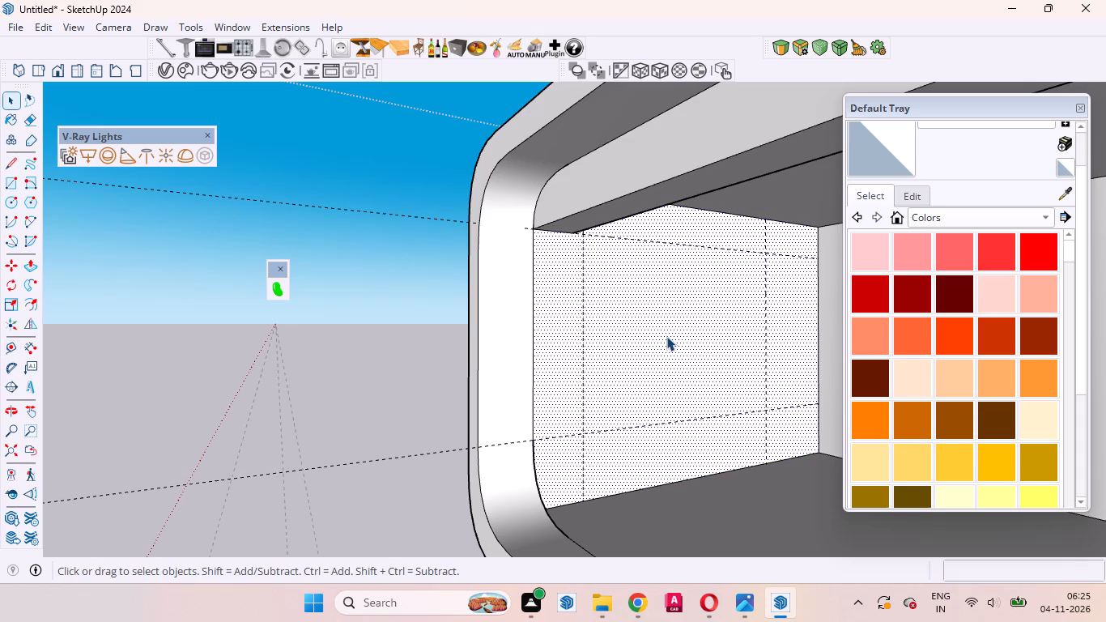
key("r")
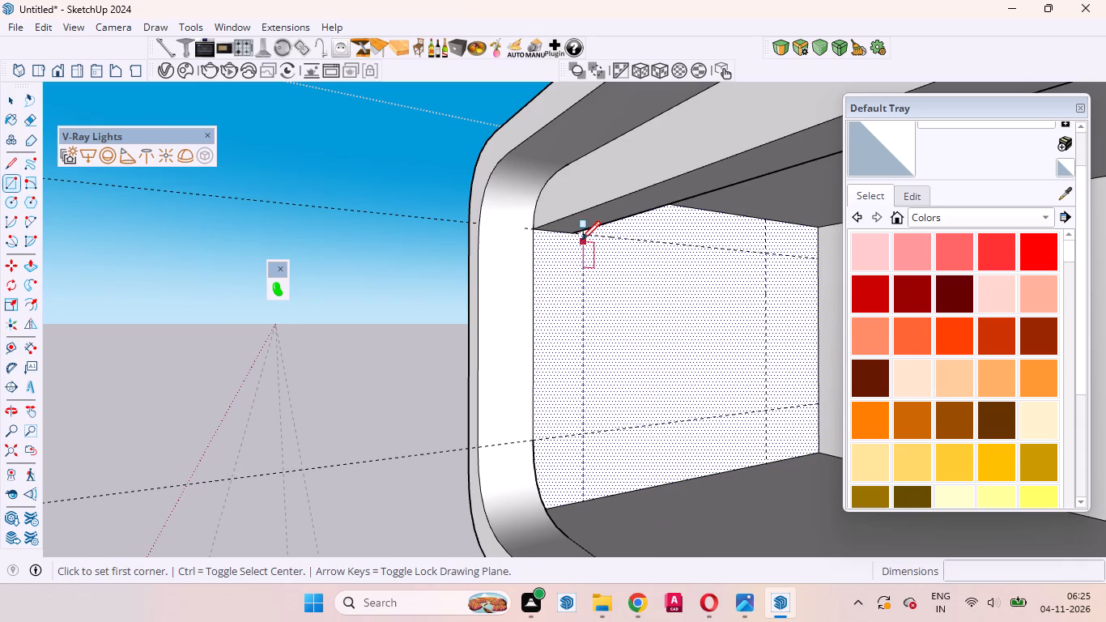
left_click(581, 238)
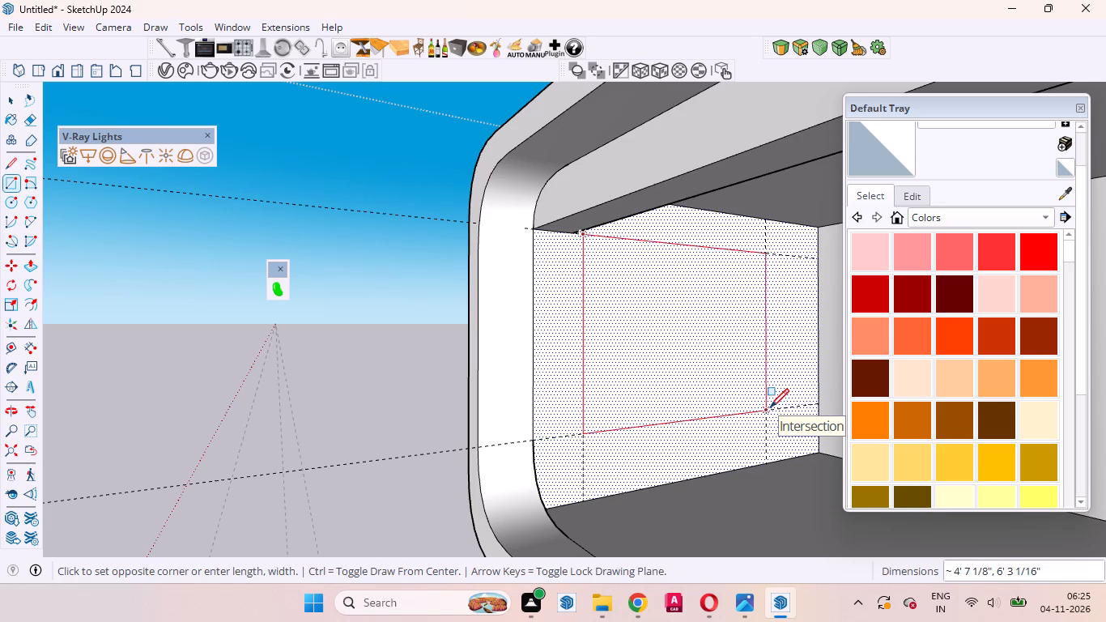
left_click(770, 407)
key("space")
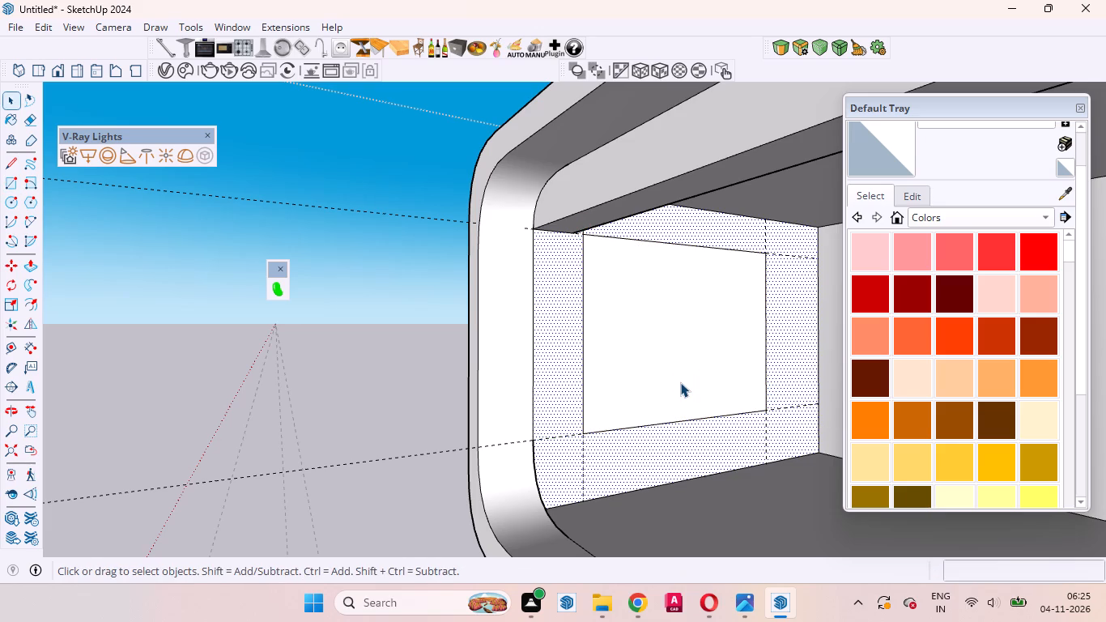
key("p")
key("space")
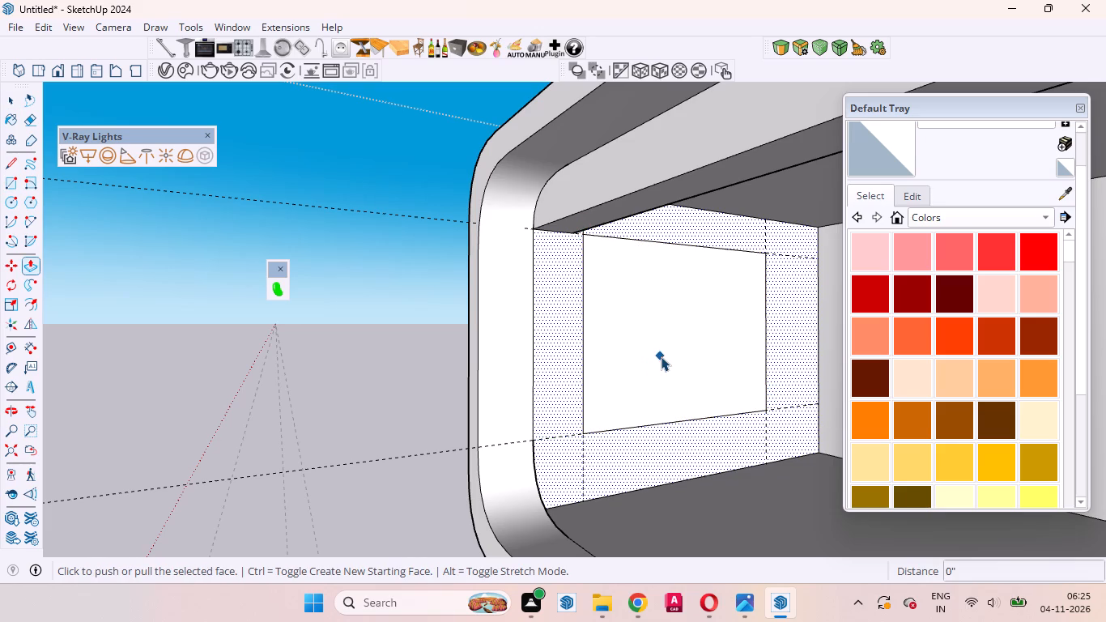
Push the side-wall rectangle 7" through the wall thickness to cut the window opening.
left_click(661, 356)
key("p")
left_click_drag(661, 356, 653, 349)
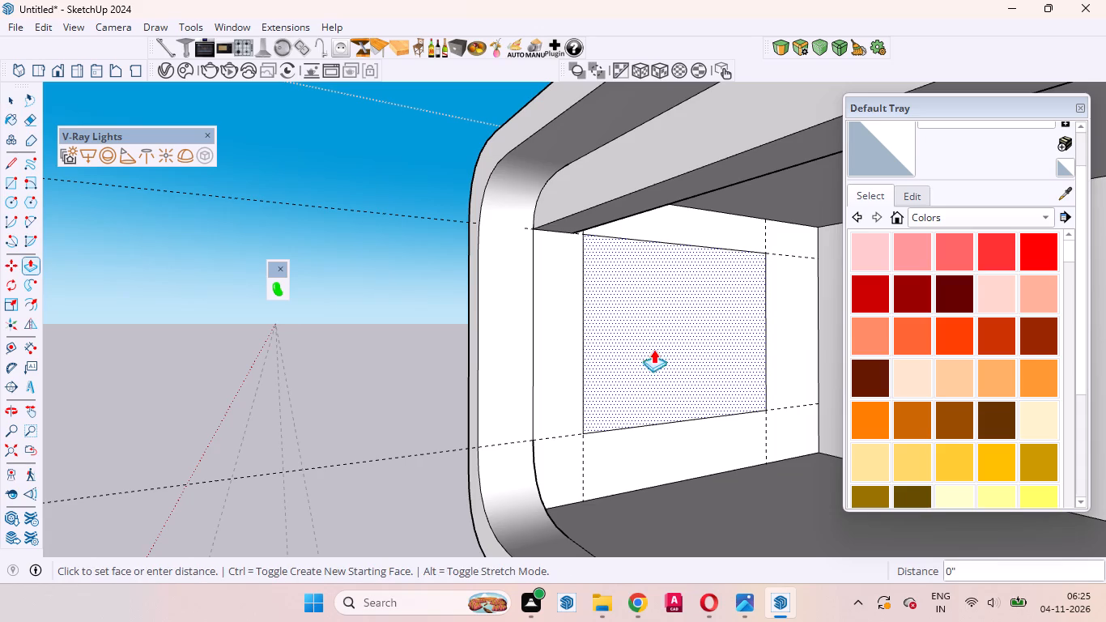
left_click_drag(653, 349, 640, 337)
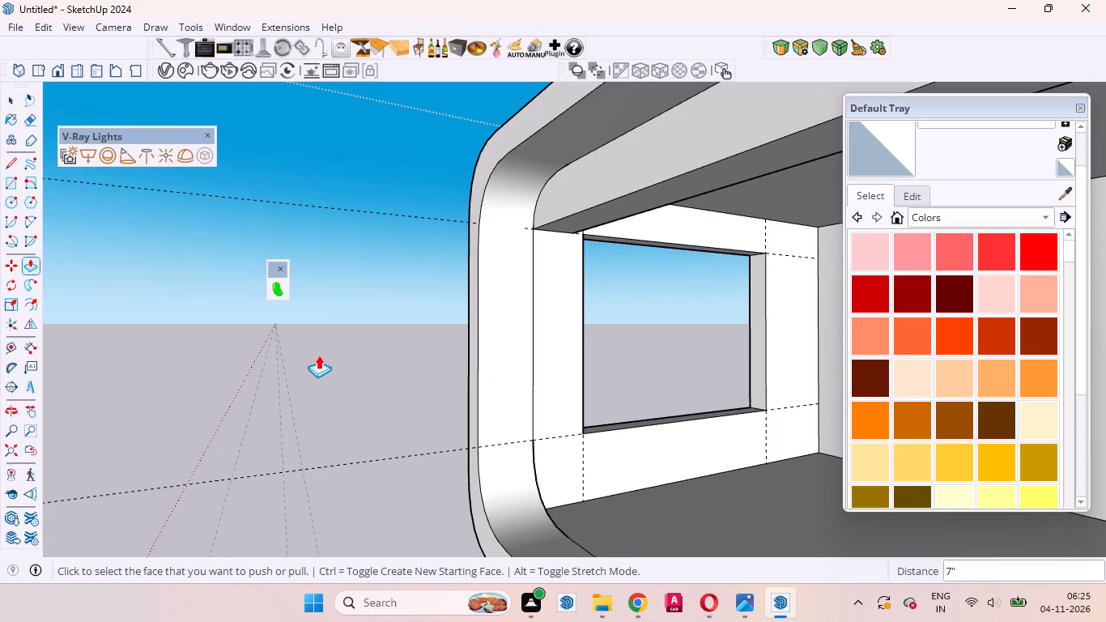
key("space")
left_click(327, 376)
Round the side-wall opening's four corner edges together with an offset of about 5 1/8" and 6 segments.
scroll(403, 465, "down", 5)
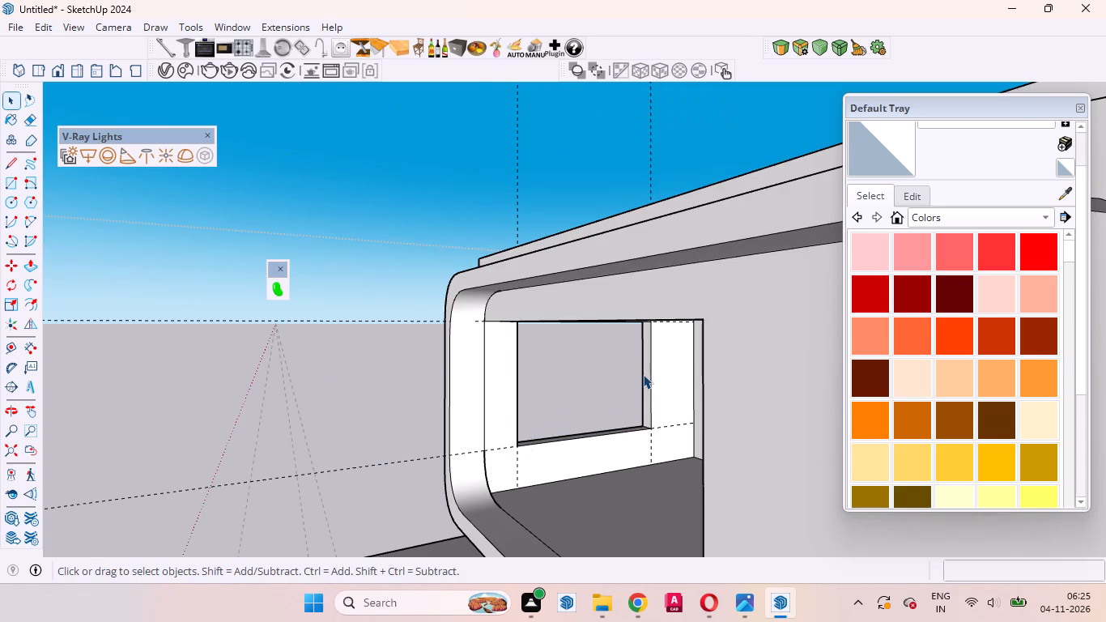
middle_click_drag(644, 373, 665, 333)
scroll(640, 280, "up", 10)
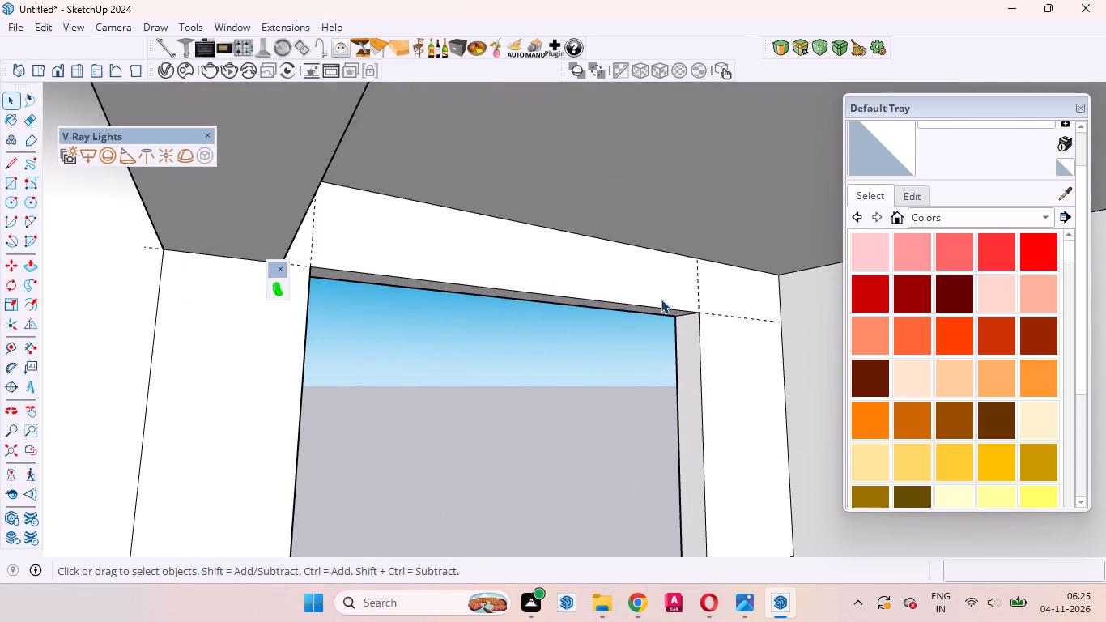
scroll(661, 299, "up", 4)
middle_click_drag(685, 340, 696, 285)
scroll(696, 305, "up", 5)
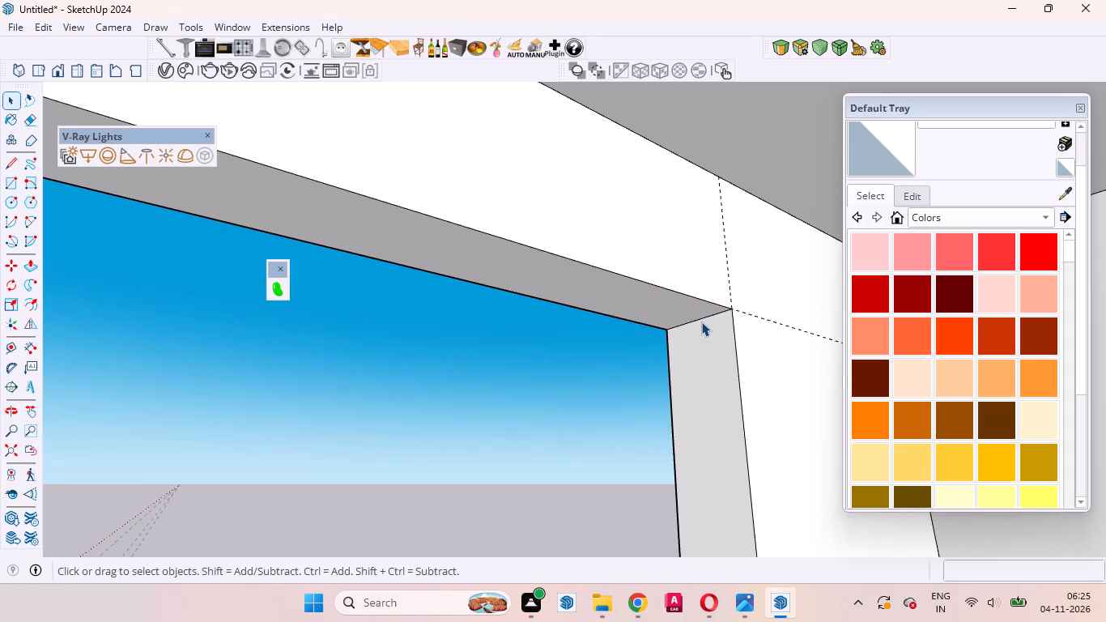
left_click(699, 319, "ctrl")
scroll(723, 319, "down", 5, "ctrl")
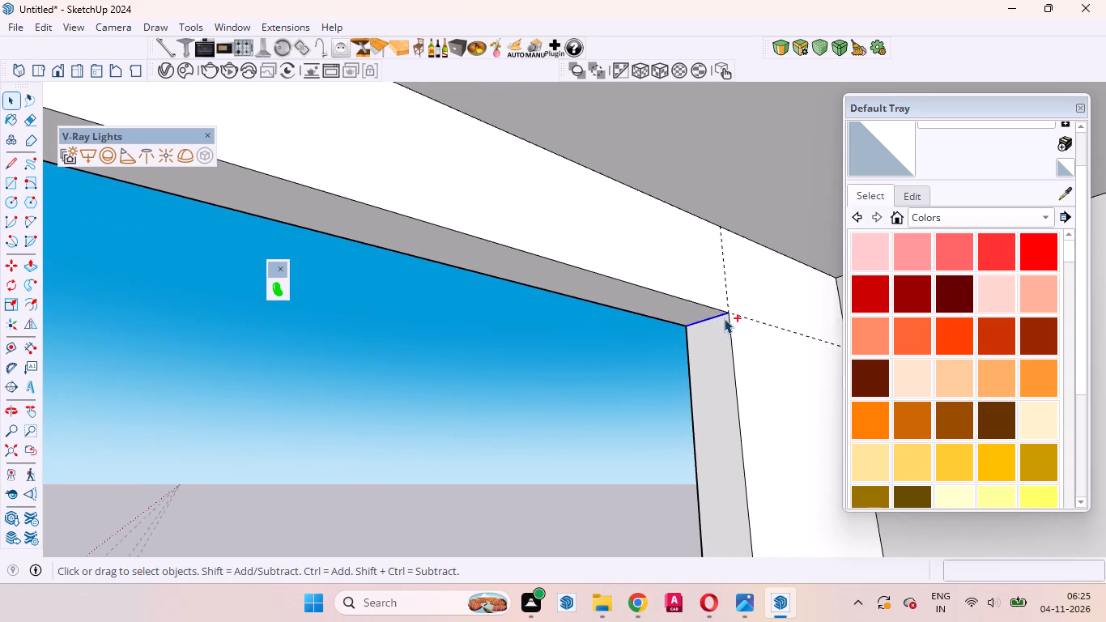
scroll(724, 318, "down", 11, "ctrl")
scroll(729, 495, "up", 9, "ctrl")
middle_click_drag(730, 484, 747, 576, "ctrl")
scroll(580, 289, "up", 16, "ctrl")
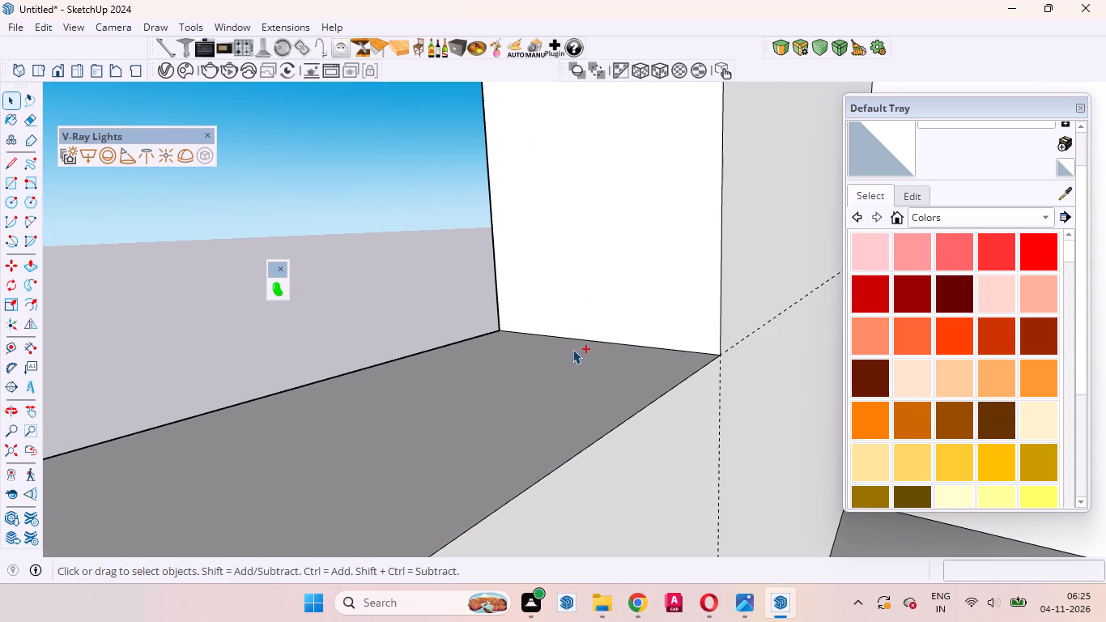
left_click(572, 336, "ctrl")
scroll(657, 360, "down", 17, "ctrl")
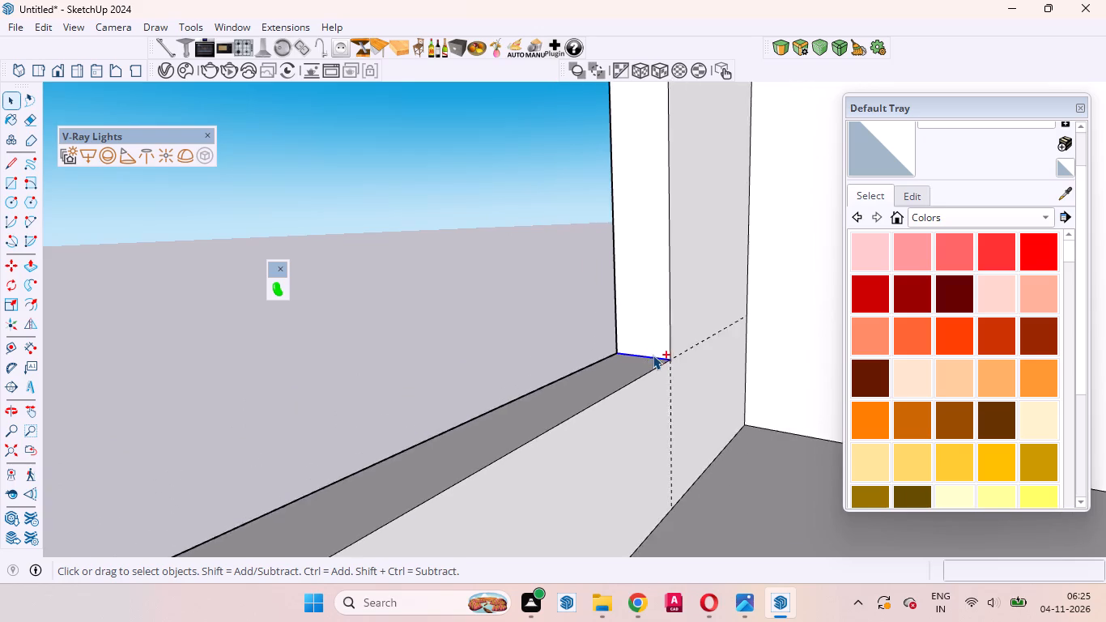
scroll(653, 355, "down", 16, "ctrl")
middle_click_drag(425, 401, 661, 441, "ctrl")
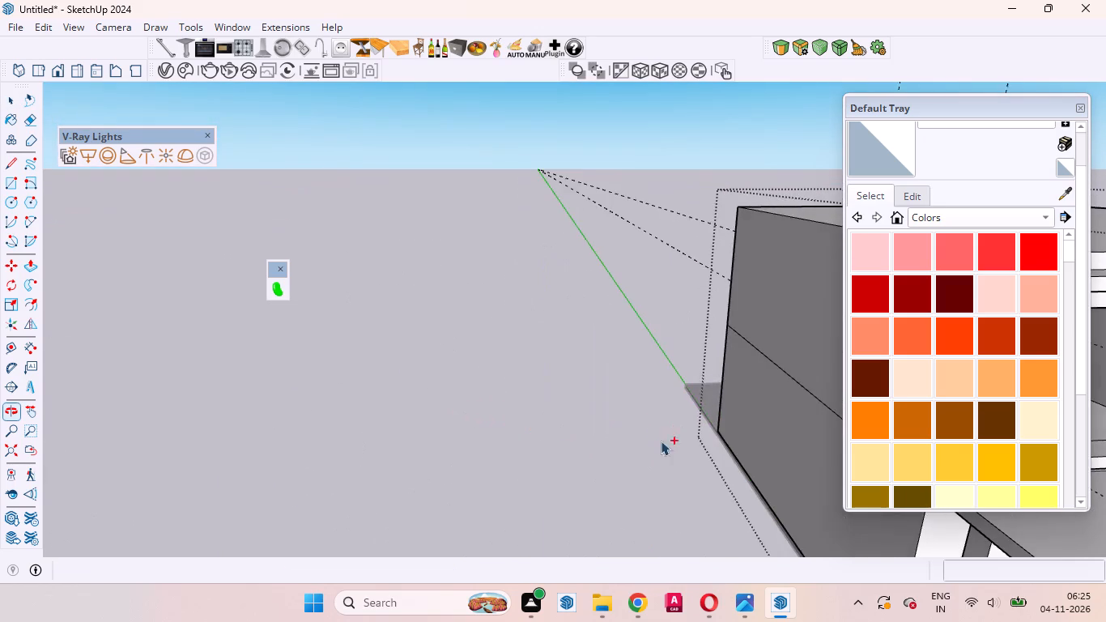
scroll(544, 402, "down", 11)
middle_click_drag(619, 470, 1103, 428, "ctrl")
middle_click(1104, 428, "ctrl")
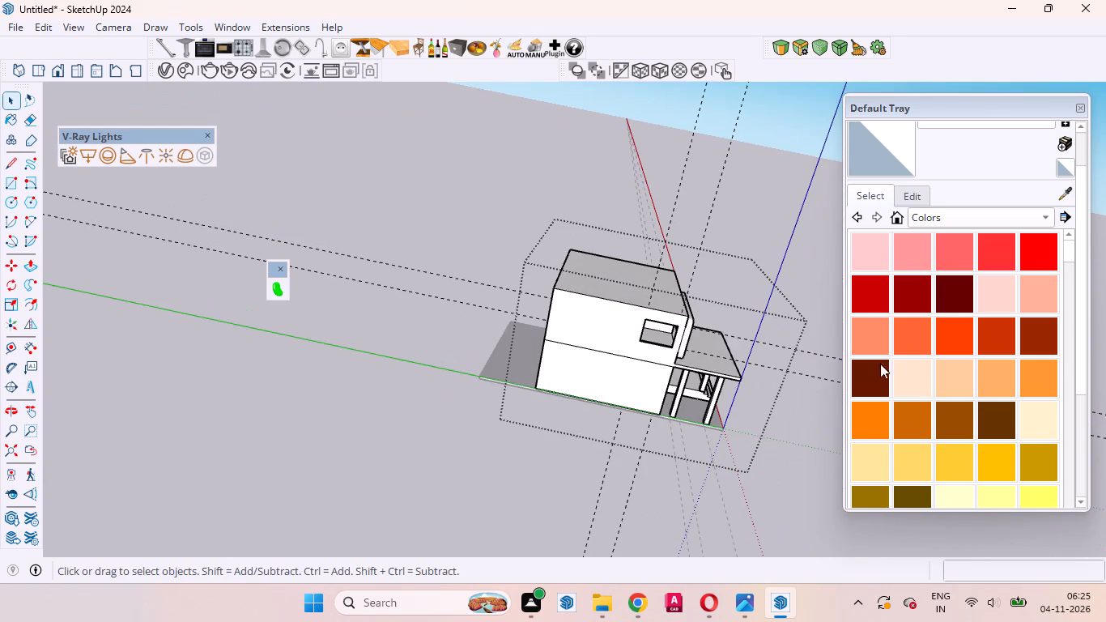
scroll(679, 313, "up", 16, "ctrl")
middle_click_drag(738, 386, 902, 179, "ctrl")
scroll(508, 306, "up", 1, "ctrl")
scroll(431, 291, "up", 5, "ctrl")
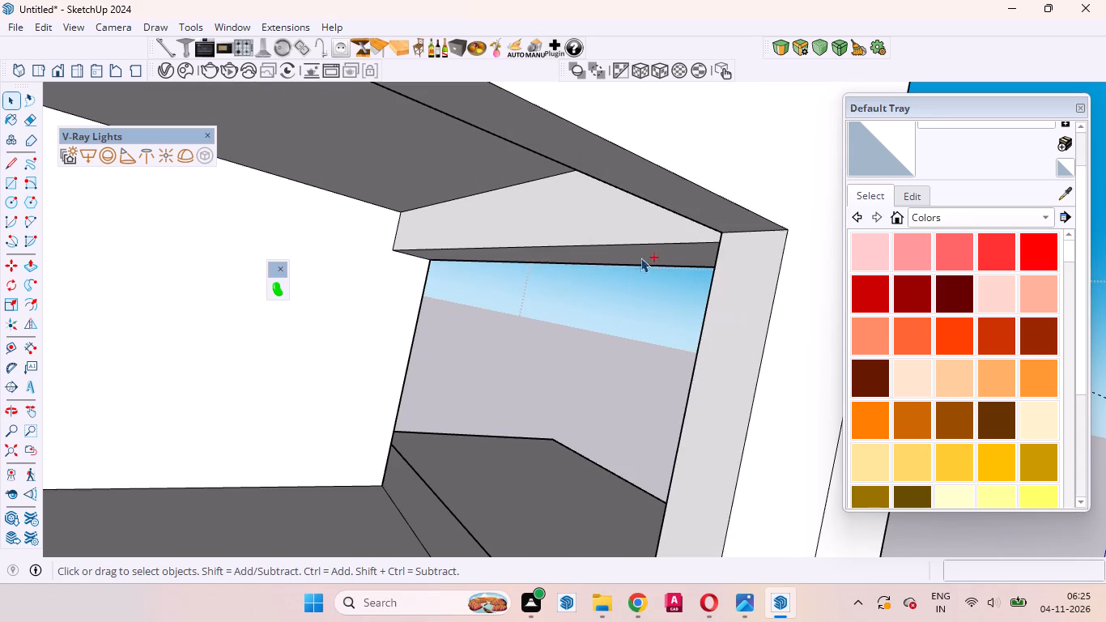
left_click(757, 231, "ctrl")
scroll(620, 300, "down", 3, "ctrl")
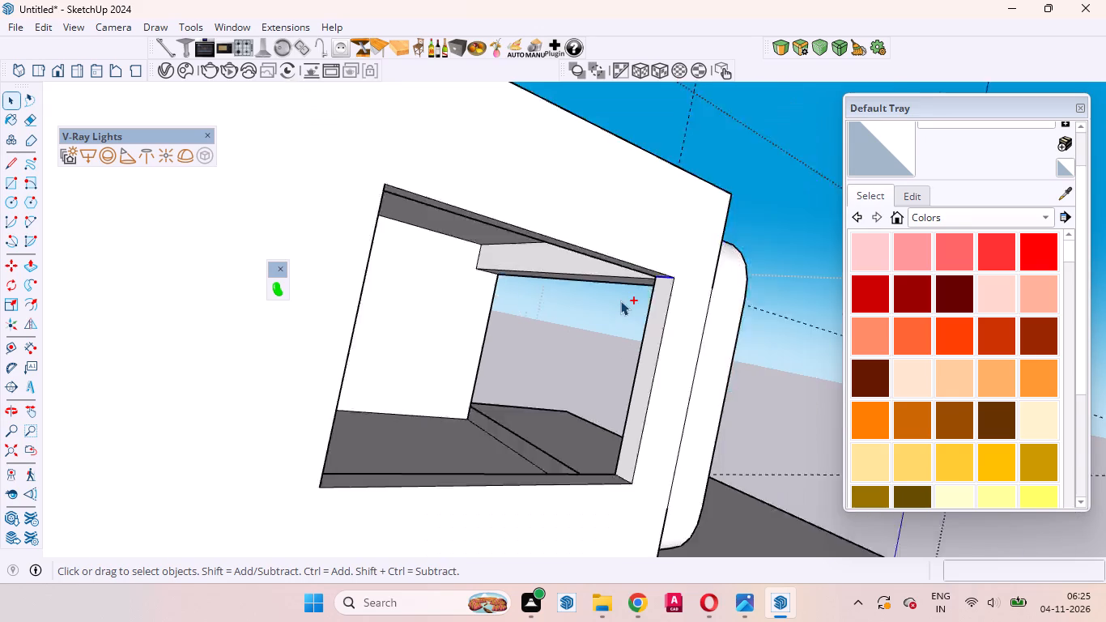
scroll(620, 300, "down", 8, "ctrl")
middle_click_drag(628, 333, 623, 463, "ctrl")
middle_click(623, 463, "ctrl")
scroll(623, 463, "up", 10, "ctrl")
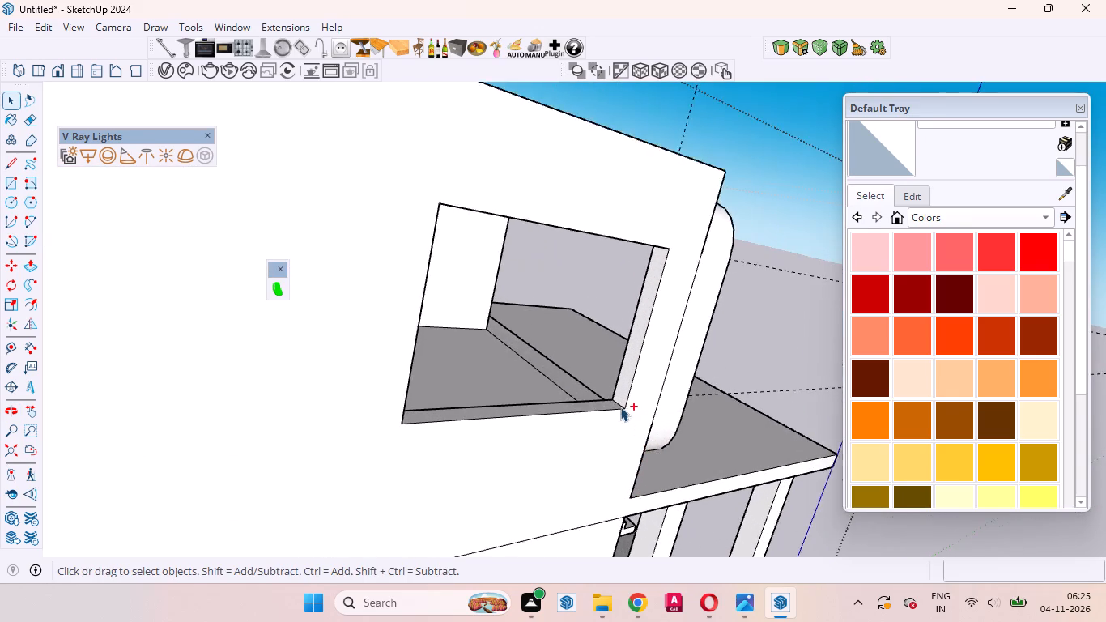
scroll(620, 407, "up", 6, "ctrl")
left_click(618, 403, "ctrl")
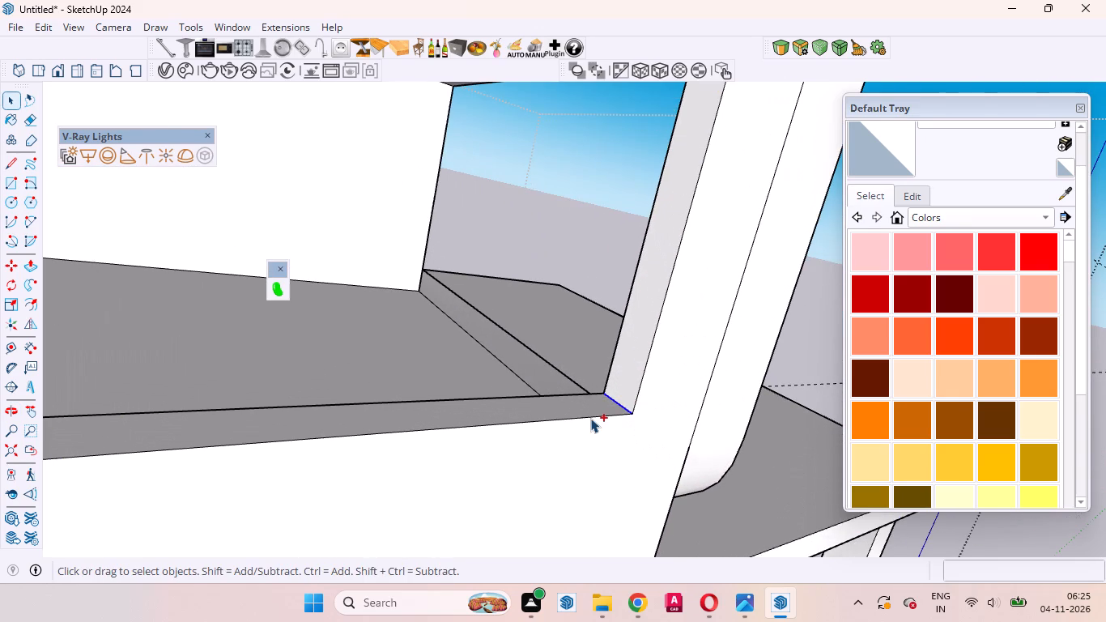
left_click(778, 45)
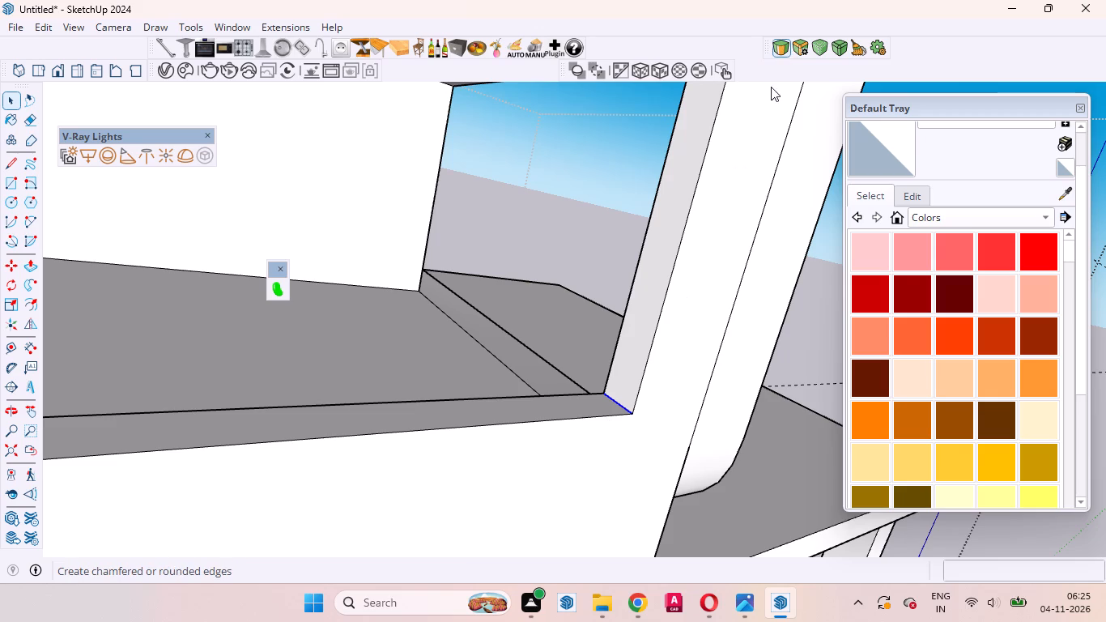
left_click(777, 49)
left_click(15, 104)
left_click(778, 50)
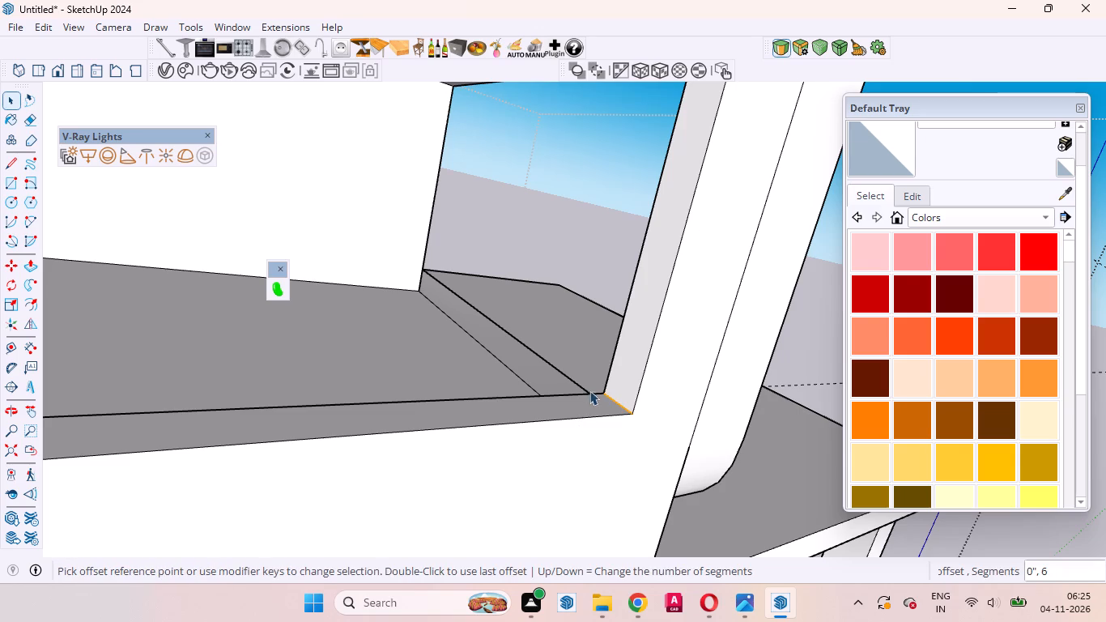
scroll(635, 379, "up", 17)
left_click(611, 413)
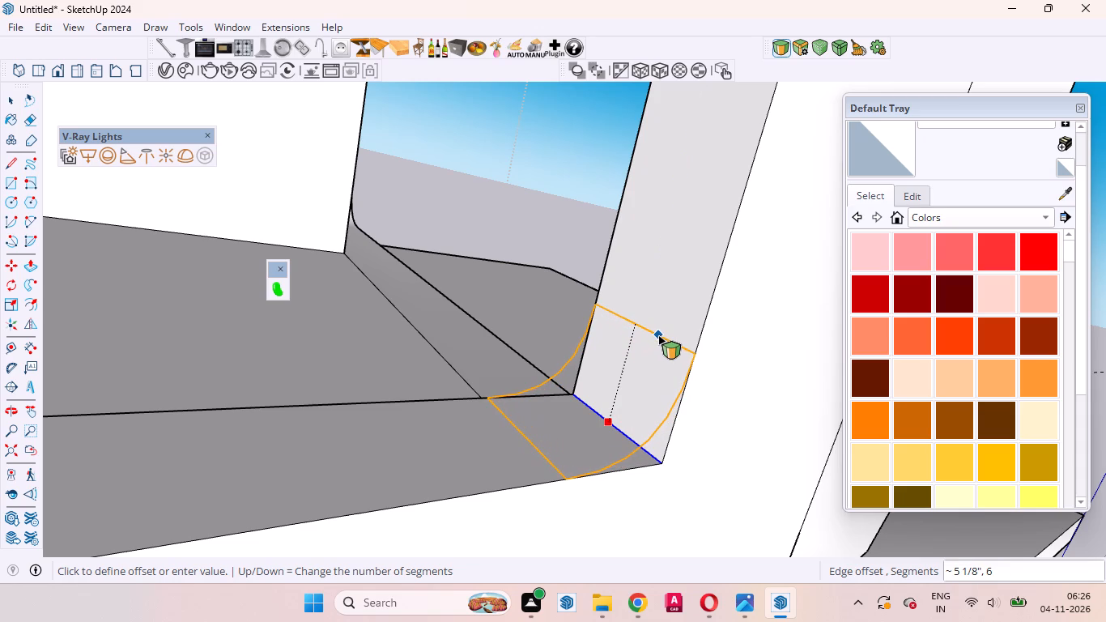
left_click(658, 335)
middle_click_drag(673, 438, 640, 447)
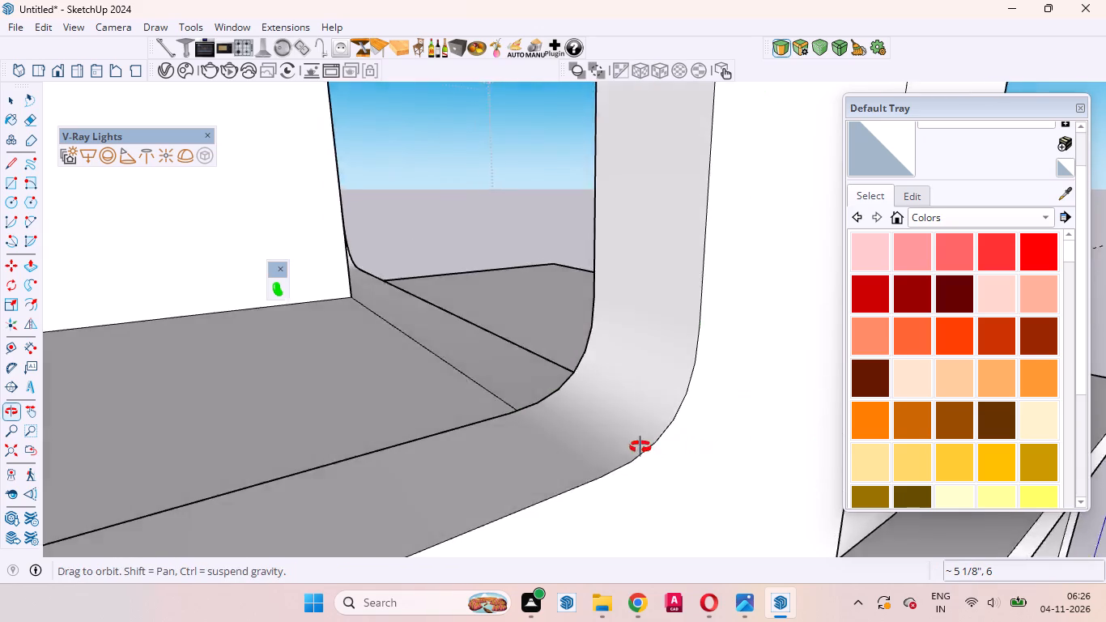
middle_click_drag(640, 447, 618, 444)
key("space")
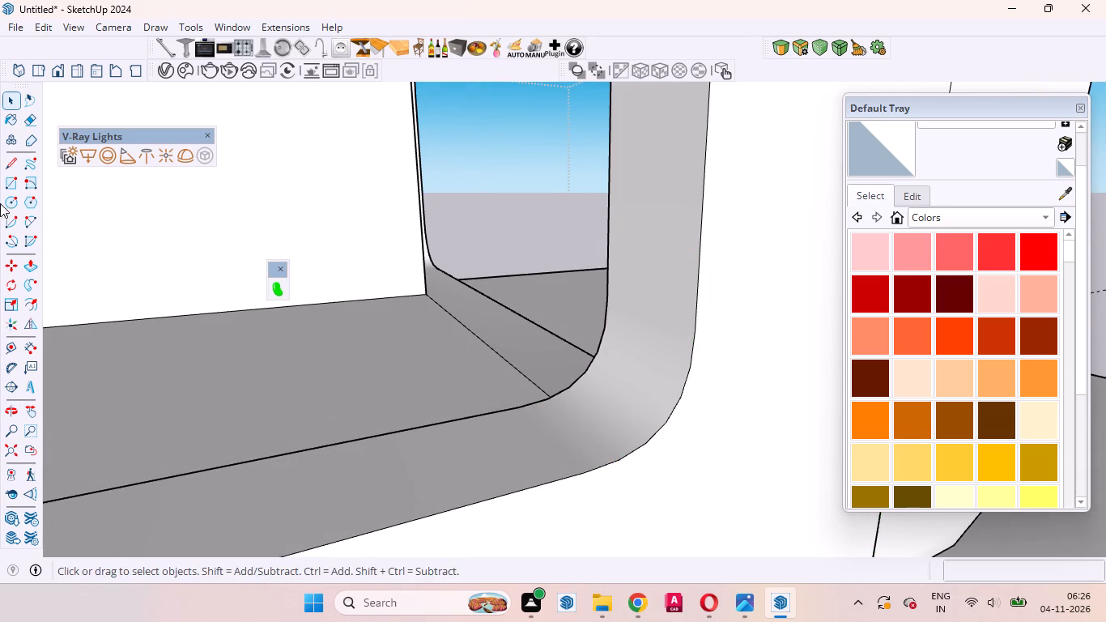
Delete the two vertical and two horizontal construction guides used to lay out the side-wall opening.
scroll(245, 236, "down", 5)
scroll(403, 239, "down", 15)
middle_click_drag(509, 303, 498, 309)
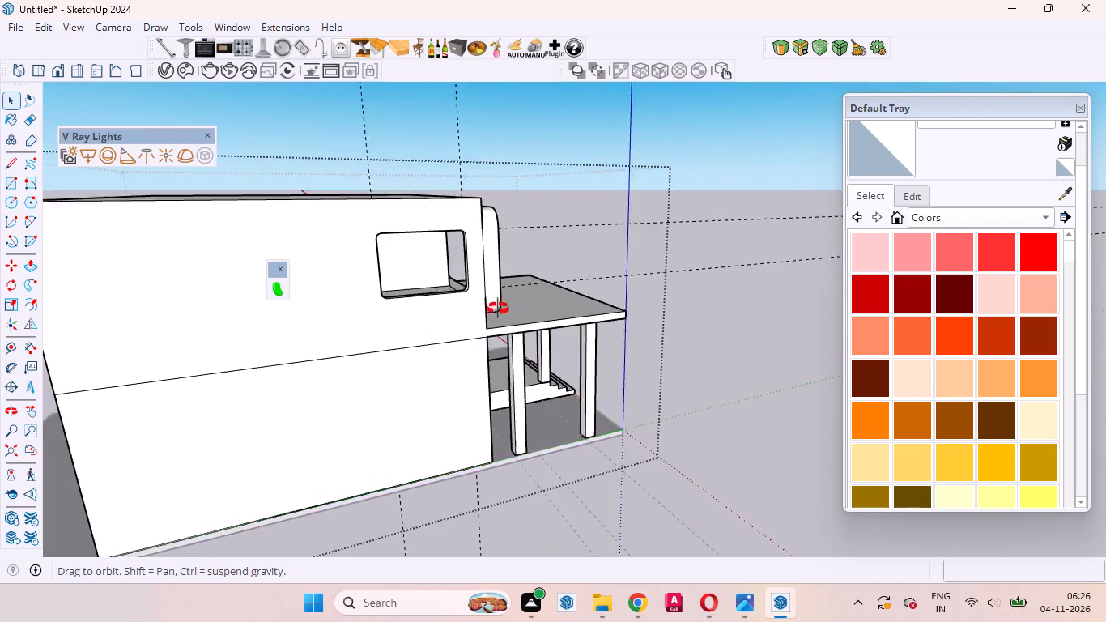
middle_click_drag(498, 309, 3, 391)
scroll(410, 232, "up", 5)
middle_click_drag(517, 258, 358, 204)
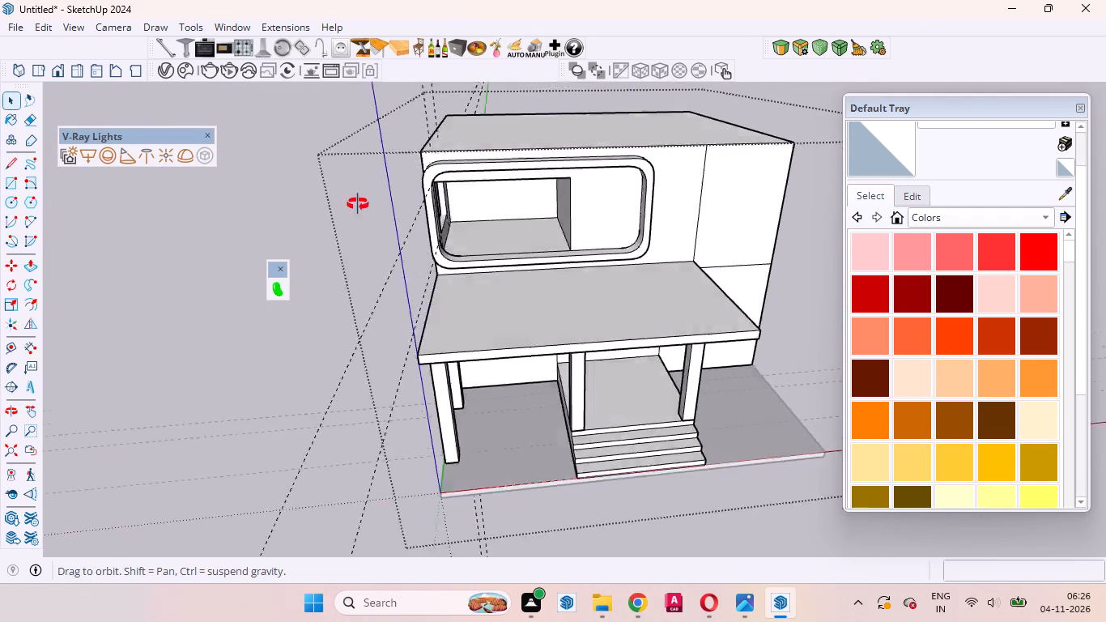
middle_click_drag(358, 204, 215, 92)
middle_click(215, 92)
scroll(454, 119, "up", 9)
middle_click_drag(513, 240, 537, 292)
scroll(516, 321, "down", 6)
left_click_drag(569, 195, 325, 40)
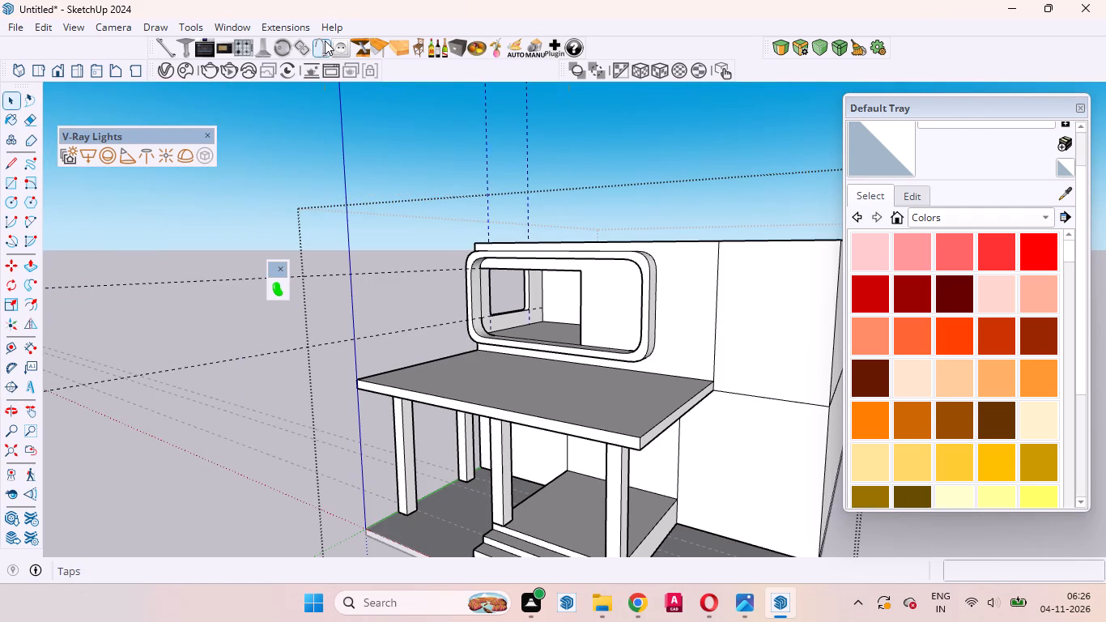
key("Delete")
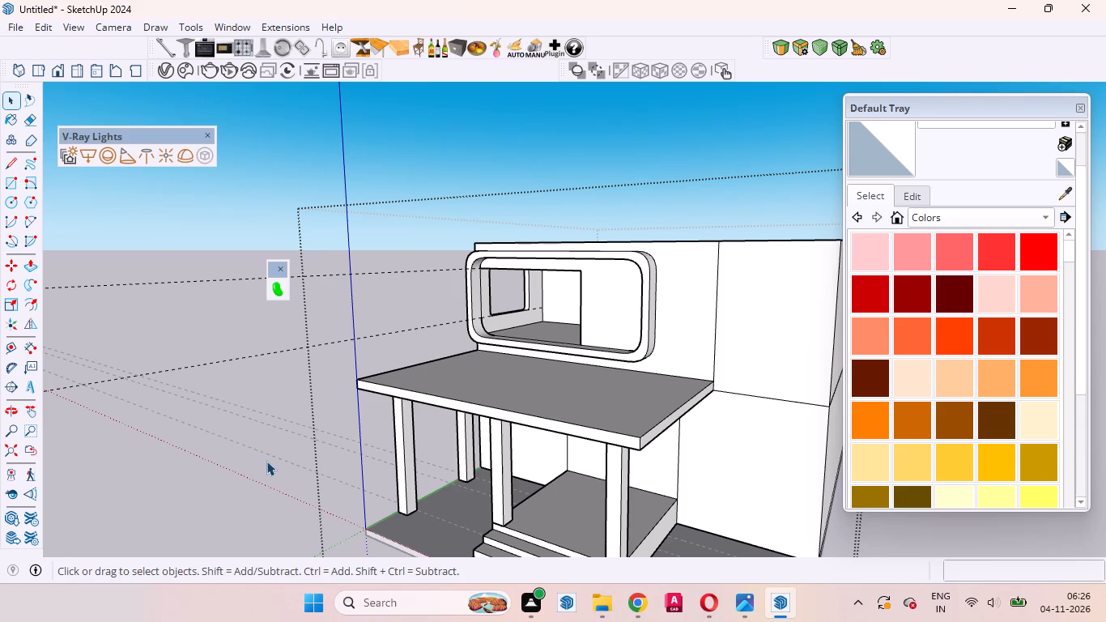
left_click_drag(262, 454, 0, 0)
key("Delete")
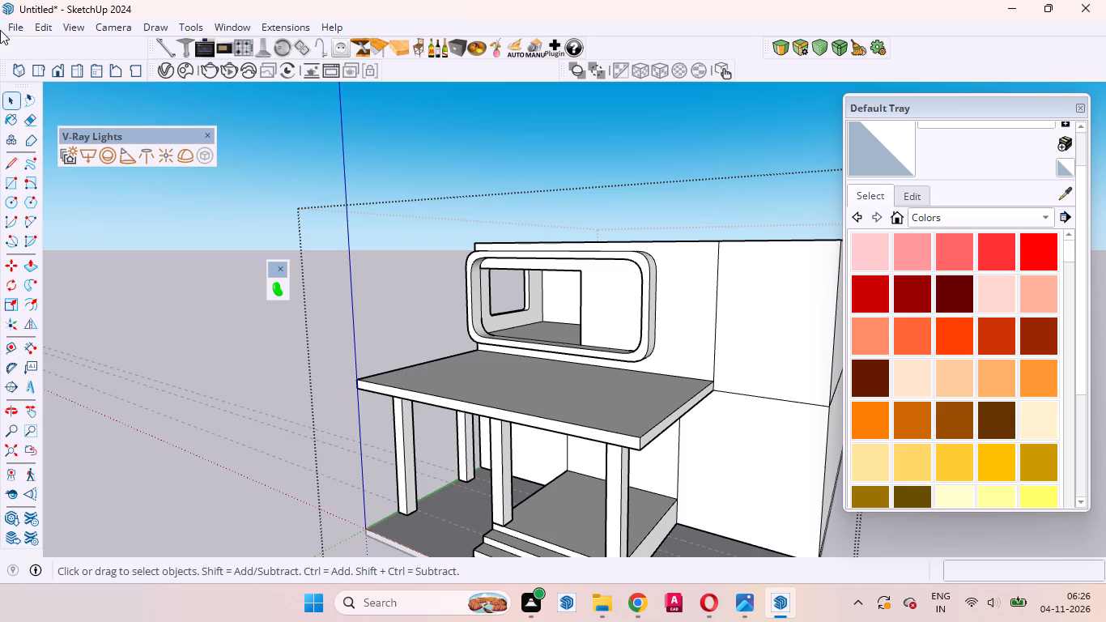
Examine the projecting frame, the room interior and the rounded side-wall opening from several angles.
scroll(572, 274, "up", 5)
middle_click_drag(525, 314, 552, 273)
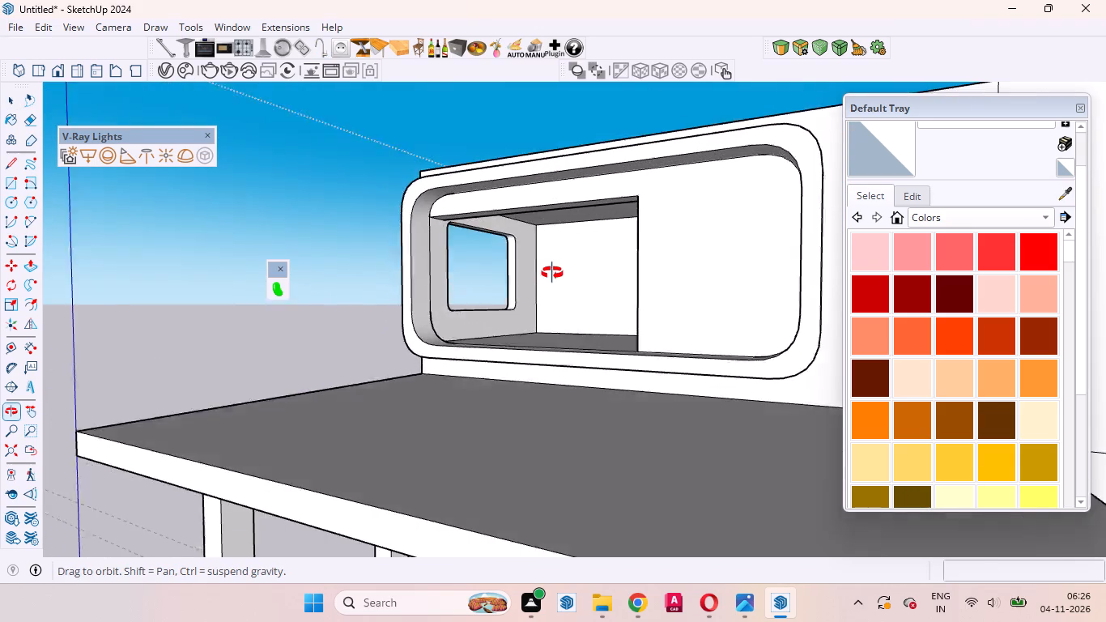
middle_click_drag(552, 273, 552, 274)
middle_click(552, 274)
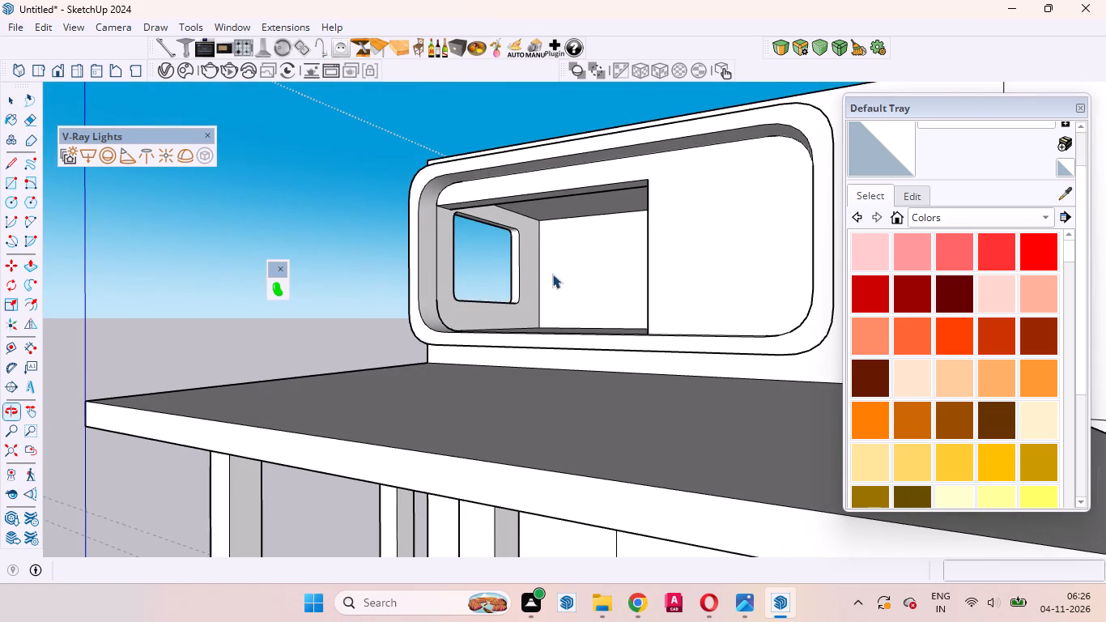
scroll(636, 198, "up", 5)
scroll(590, 233, "down", 4)
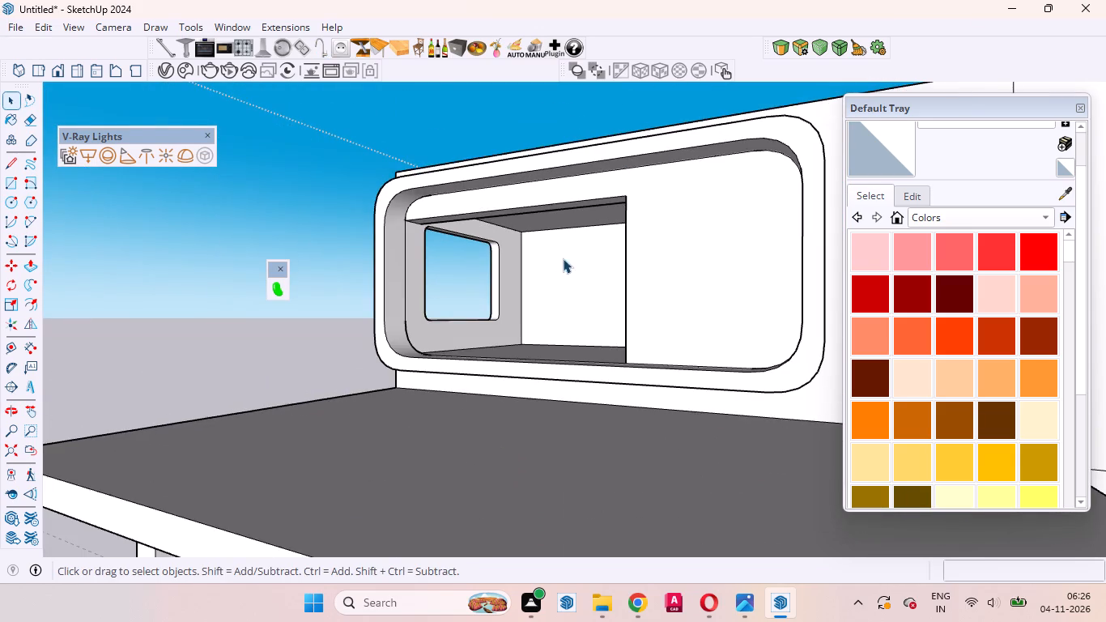
middle_click_drag(564, 259, 643, 287)
scroll(530, 306, "down", 5)
scroll(725, 330, "up", 8)
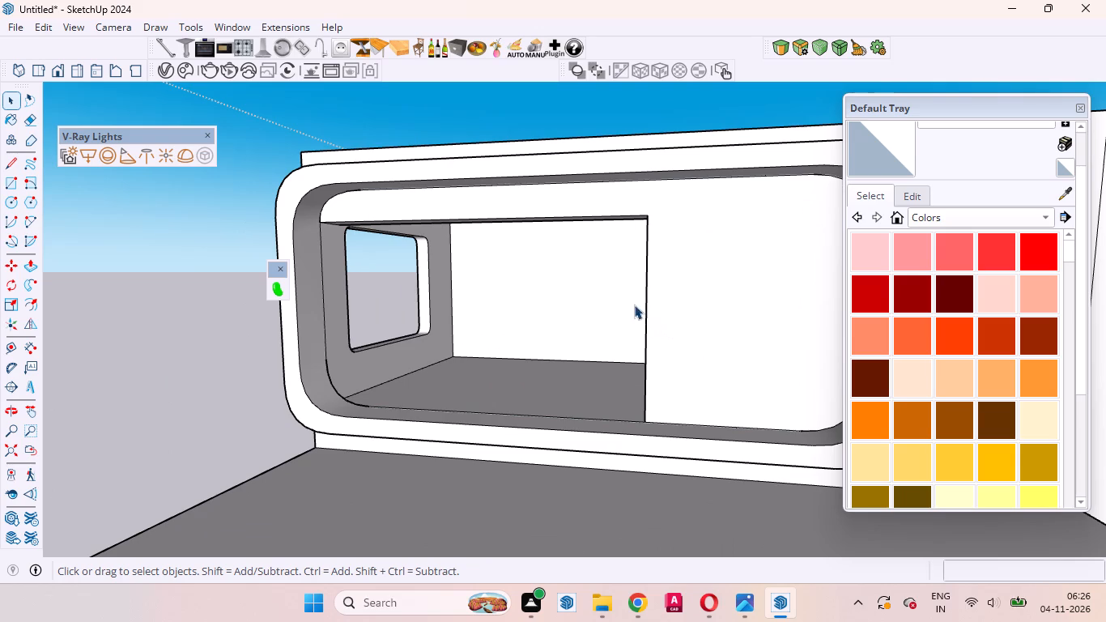
scroll(608, 294, "down", 3)
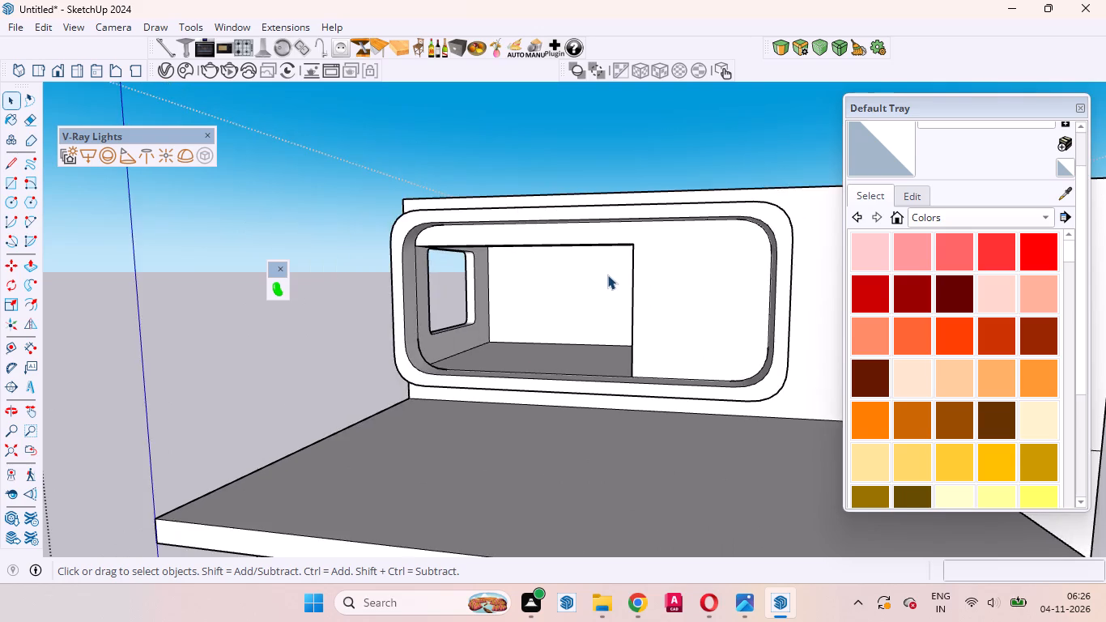
scroll(609, 271, "up", 4)
middle_click_drag(615, 262, 670, 223)
scroll(641, 236, "up", 1)
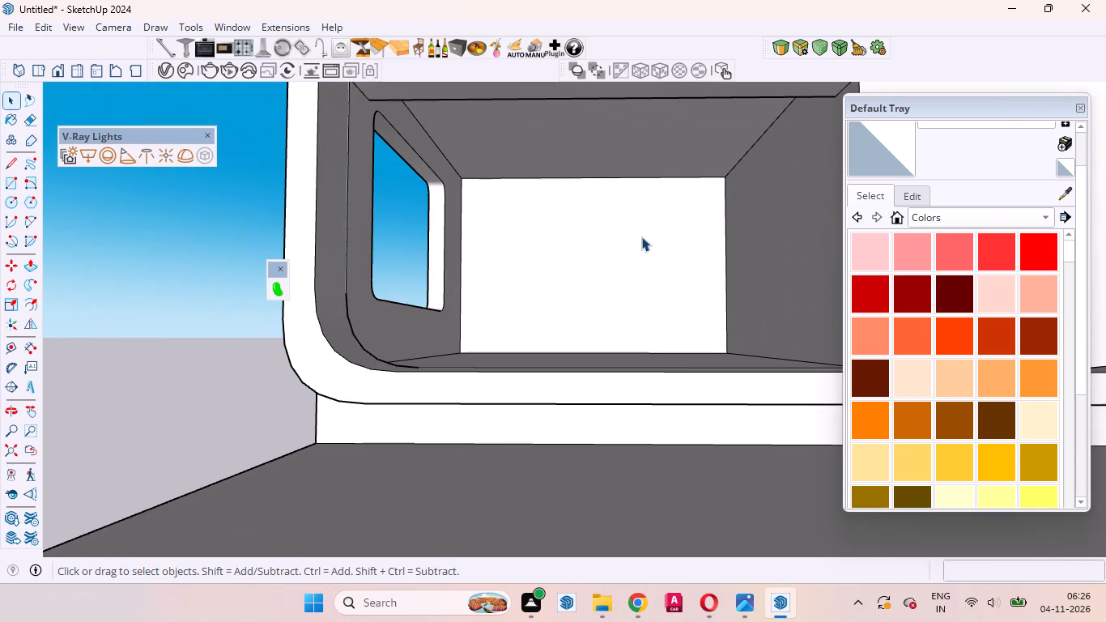
scroll(641, 236, "up", 1)
scroll(641, 236, "down", 3)
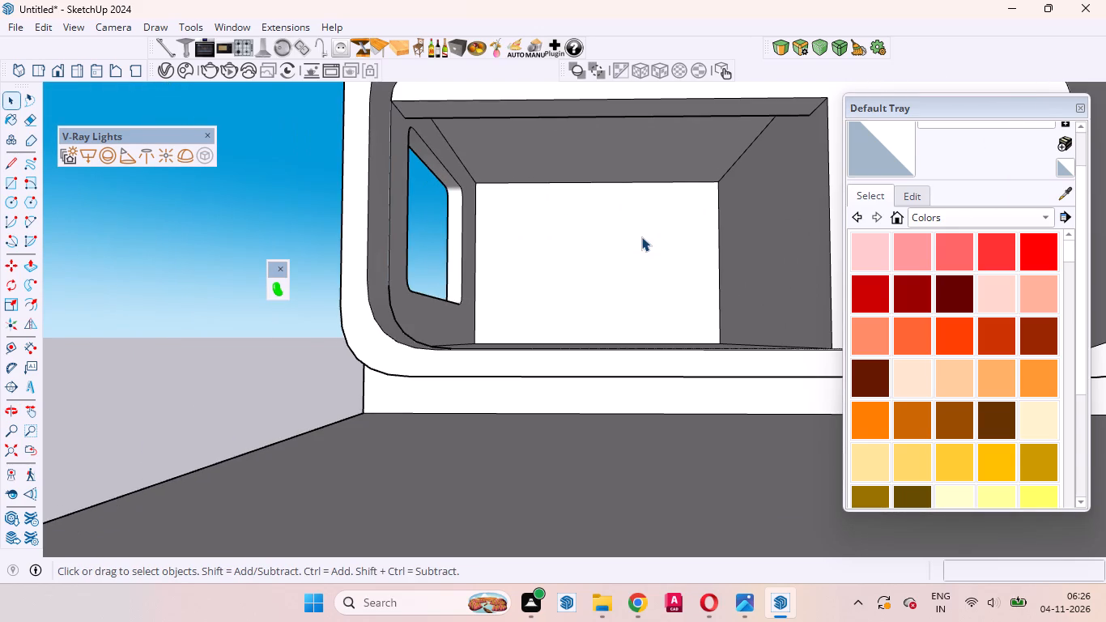
middle_click_drag(641, 241, 533, 265)
scroll(563, 279, "down", 10)
scroll(333, 288, "up", 4)
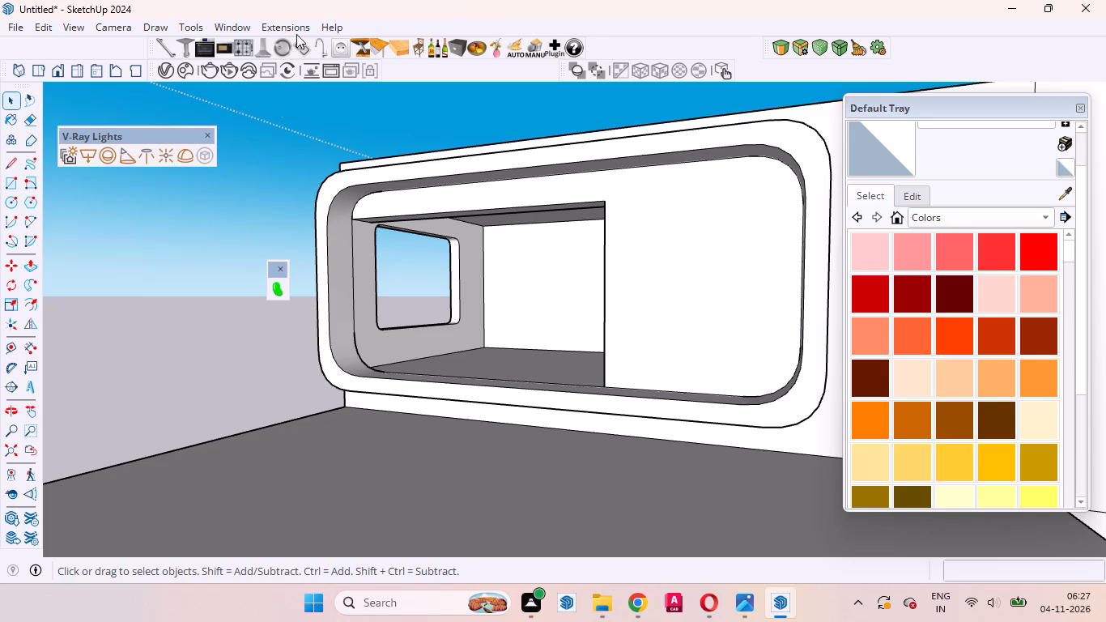
scroll(609, 338, "down", 11)
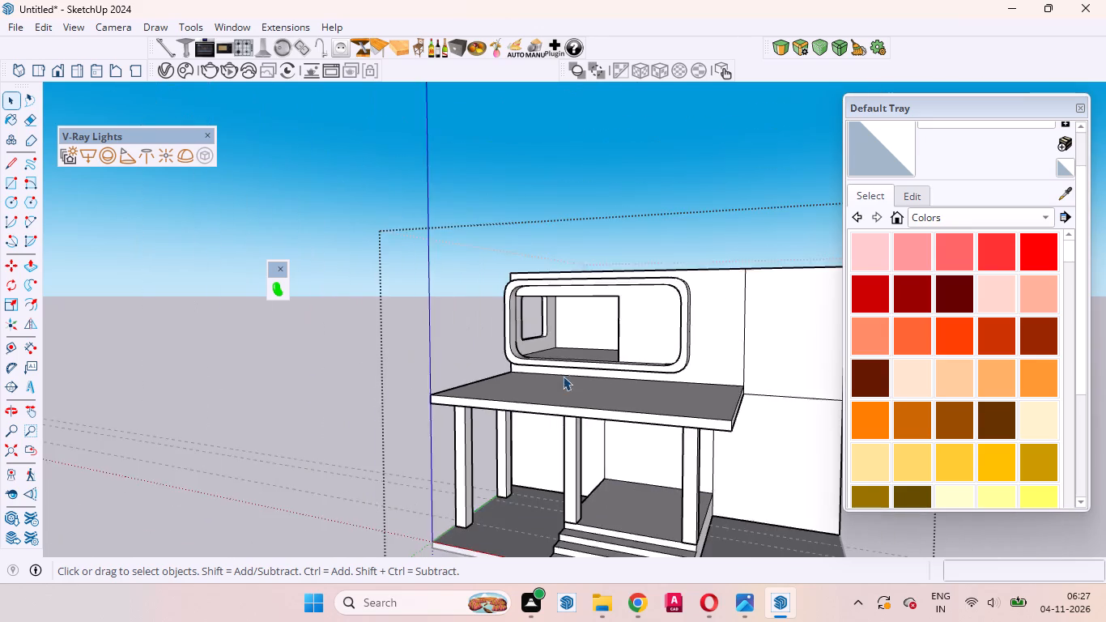
middle_click_drag(562, 380, 654, 358)
middle_click(654, 358)
scroll(752, 297, "up", 5)
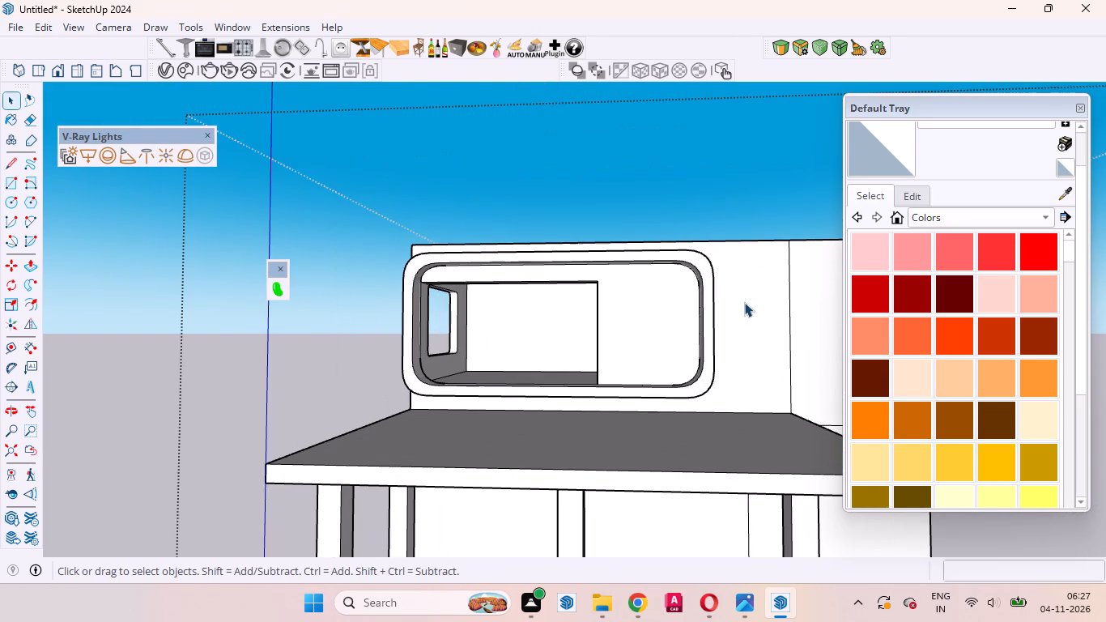
Place a horizontal guide 1' below the front wall's top edge inside the projecting frame, level with the large opening's top.
scroll(640, 311, "up", 1)
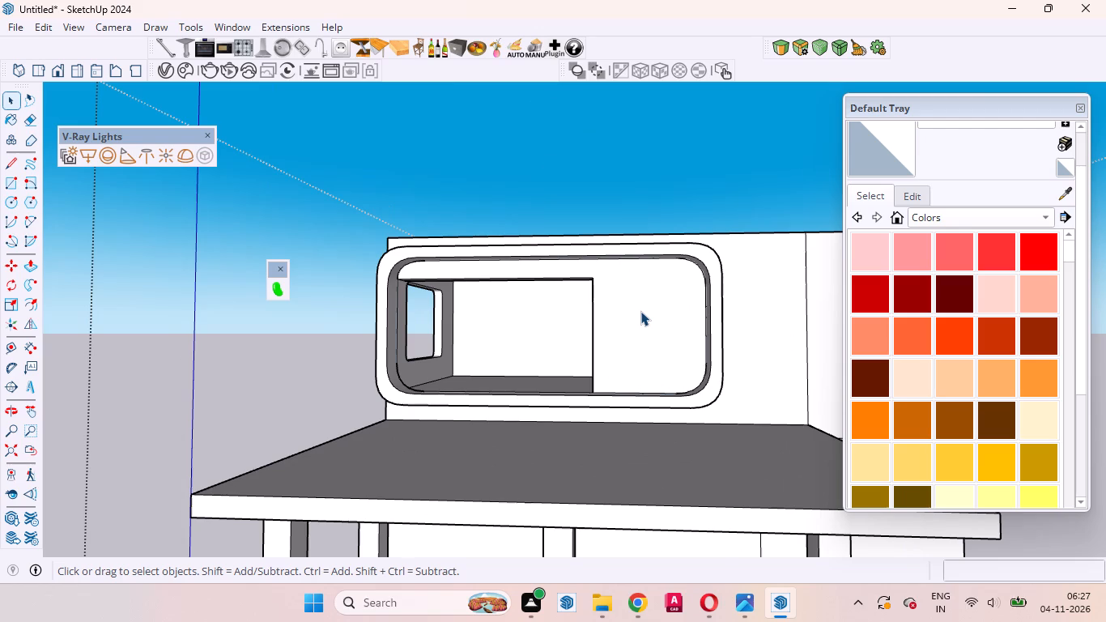
key("t")
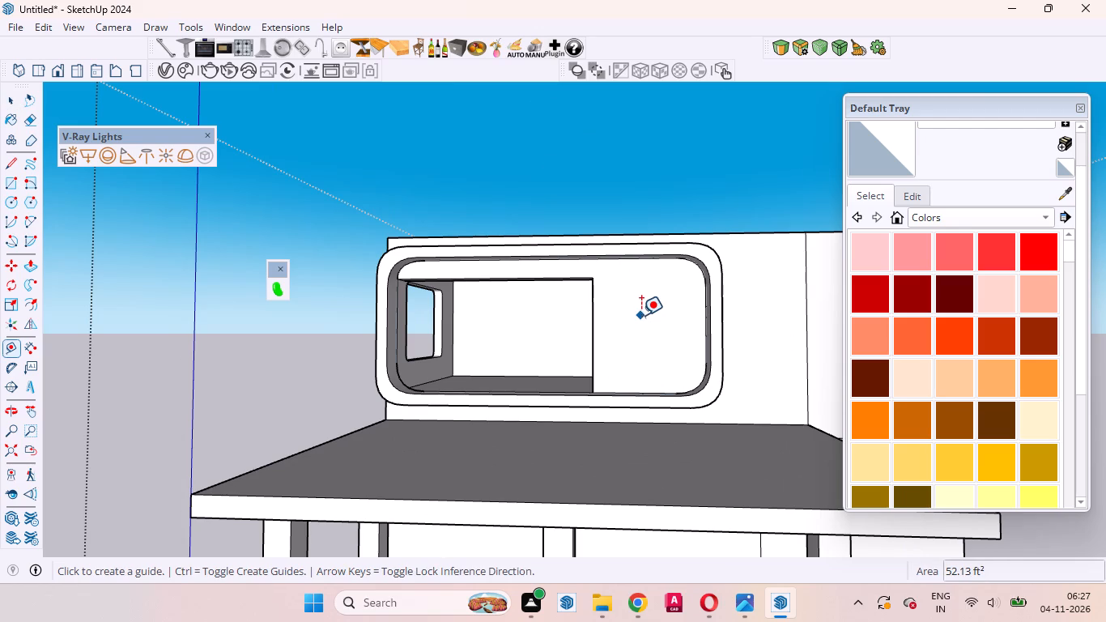
scroll(597, 284, "up", 7)
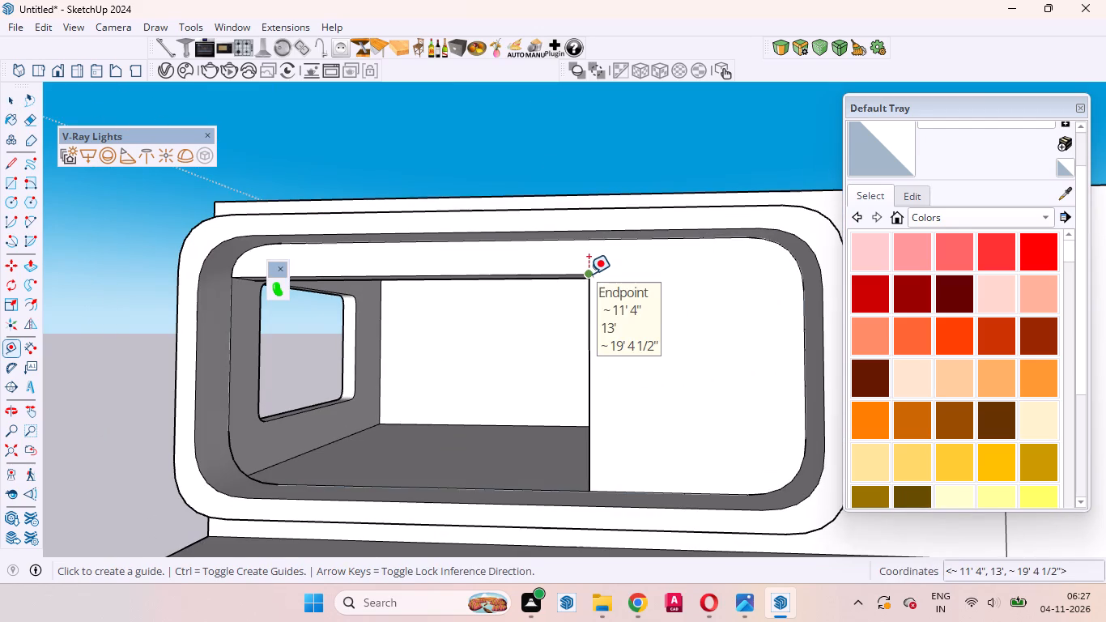
left_click(627, 243)
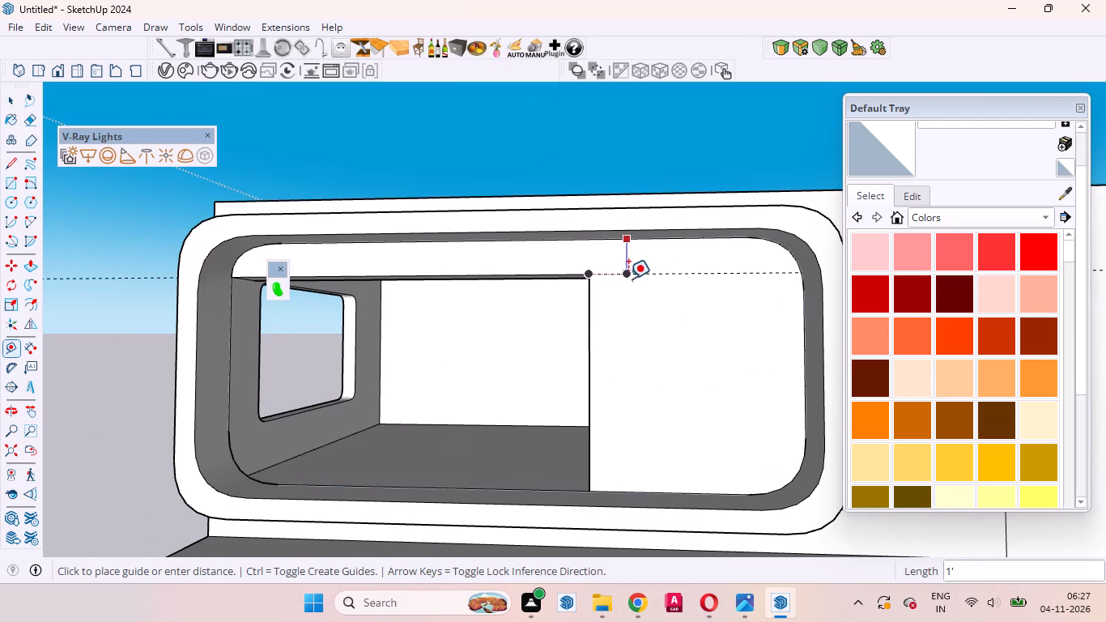
scroll(628, 293, "down", 4)
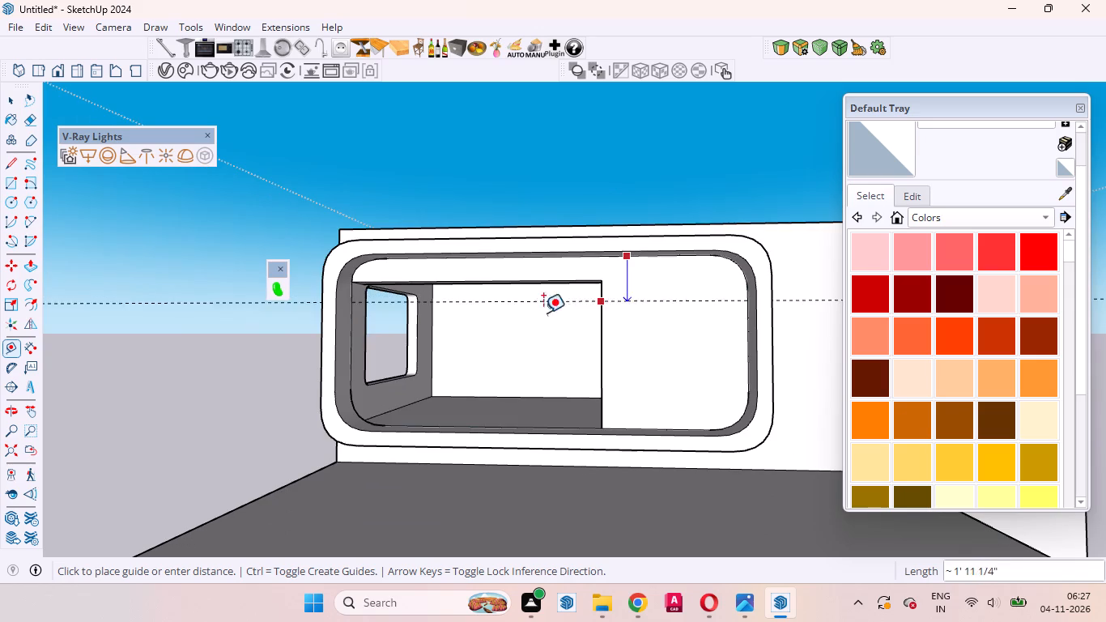
left_click(598, 280)
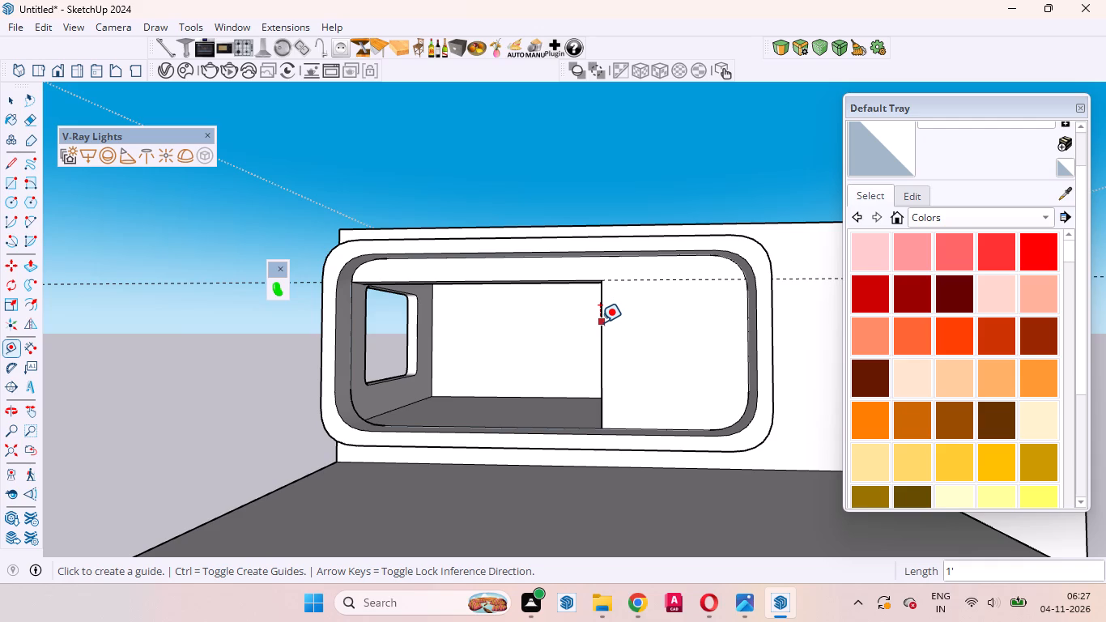
Place two vertical guides on the solid front wall, 2' 4" from the large opening's edge and 3' 1 3/4" beyond that.
left_click(600, 322)
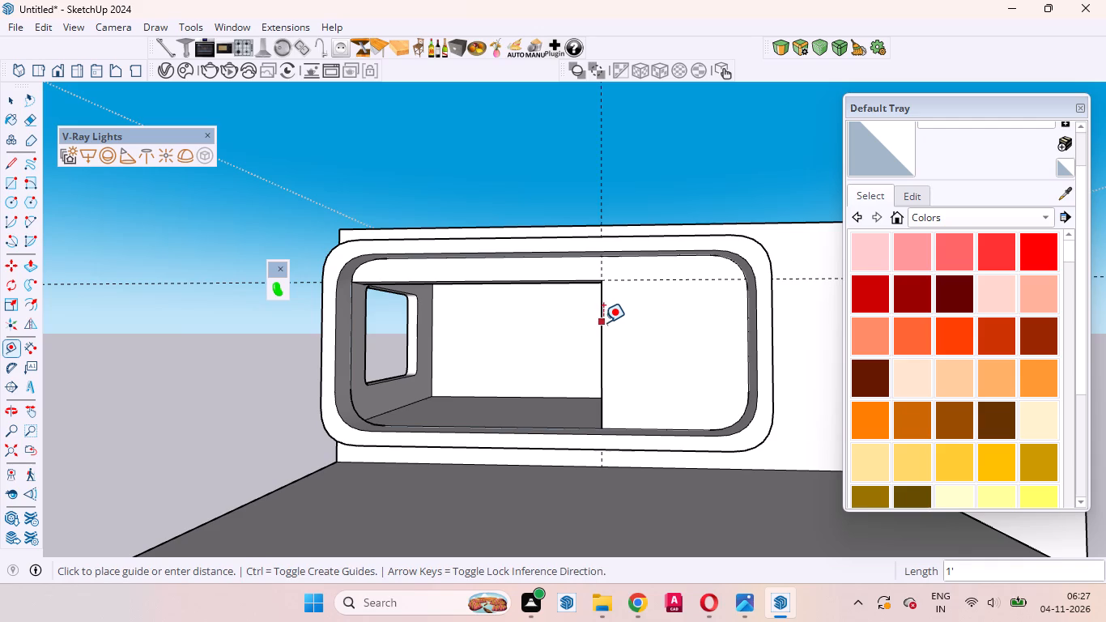
left_click(658, 330)
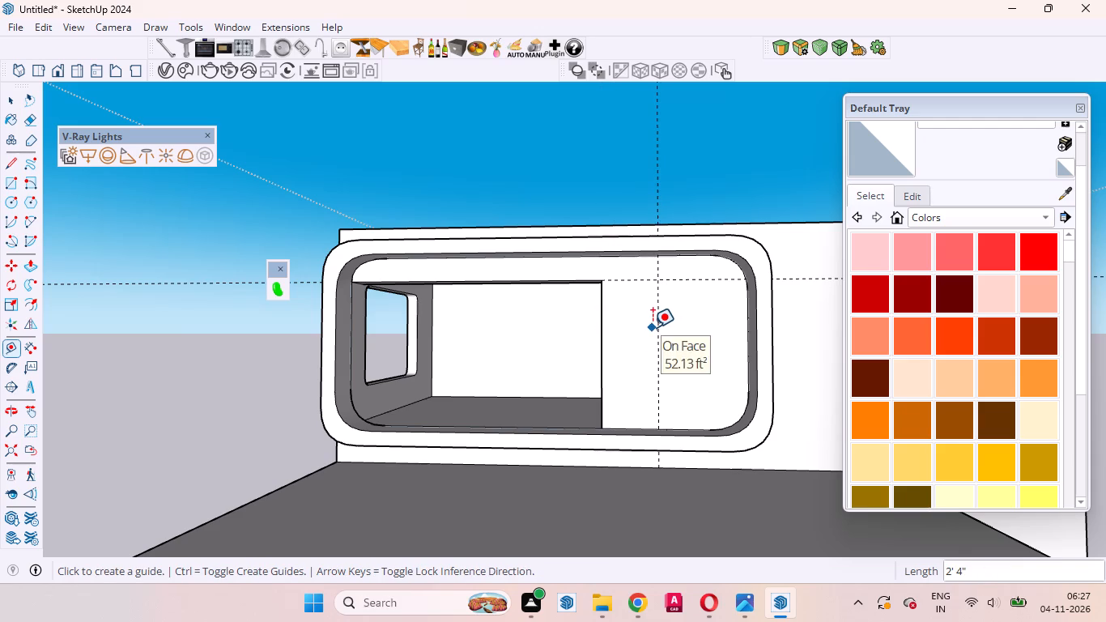
left_click(660, 327)
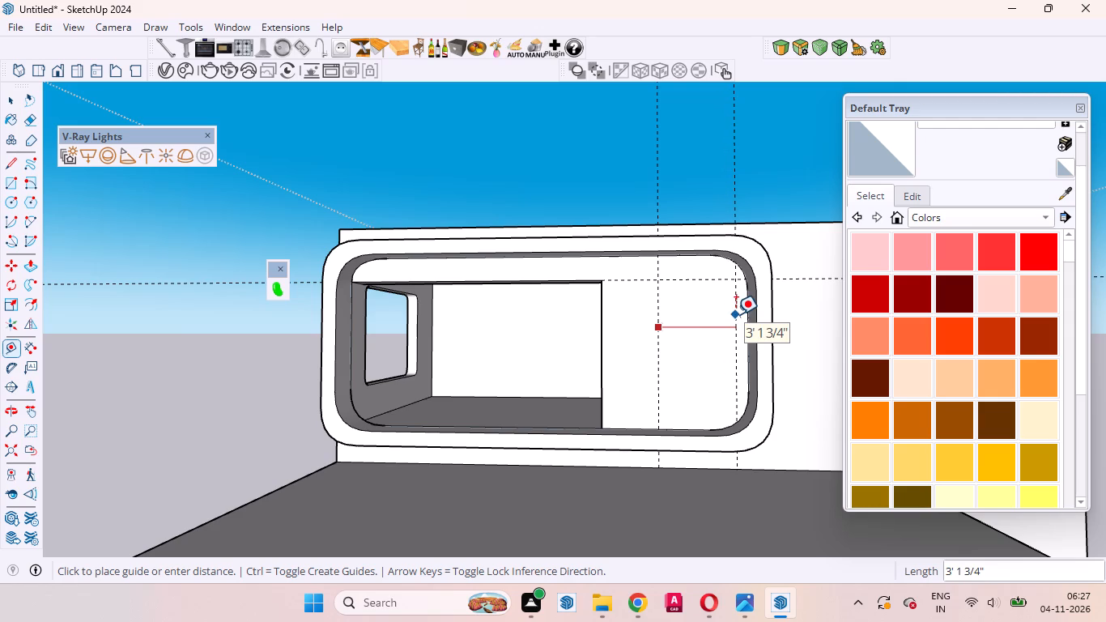
left_click(736, 314)
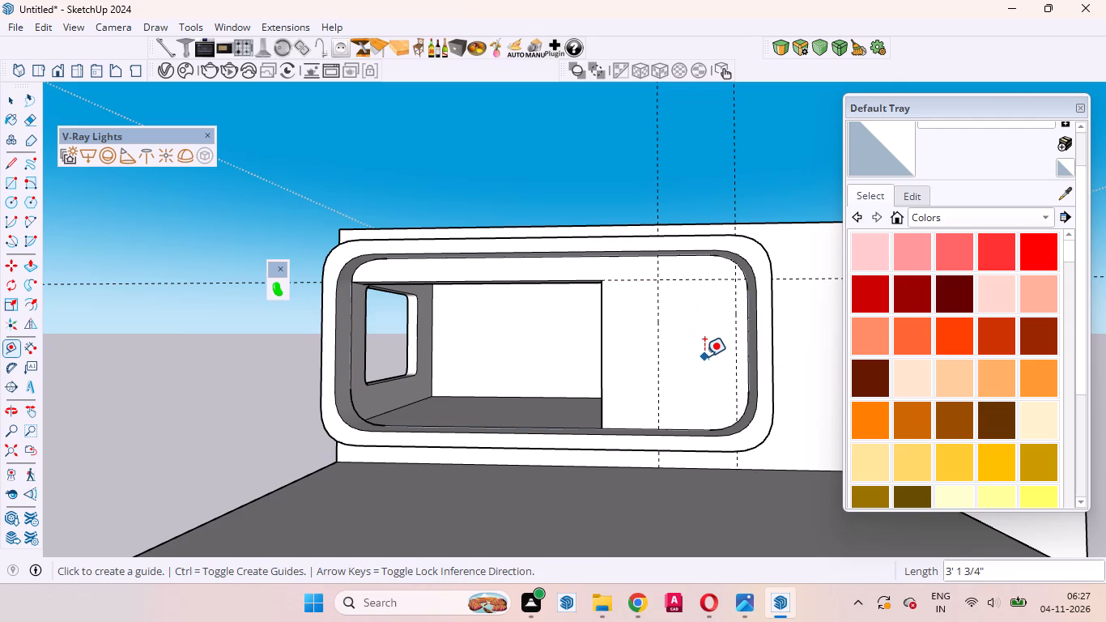
Place a second horizontal guide about 5' 3/4" below the upper guide on the front wall.
left_click(704, 278)
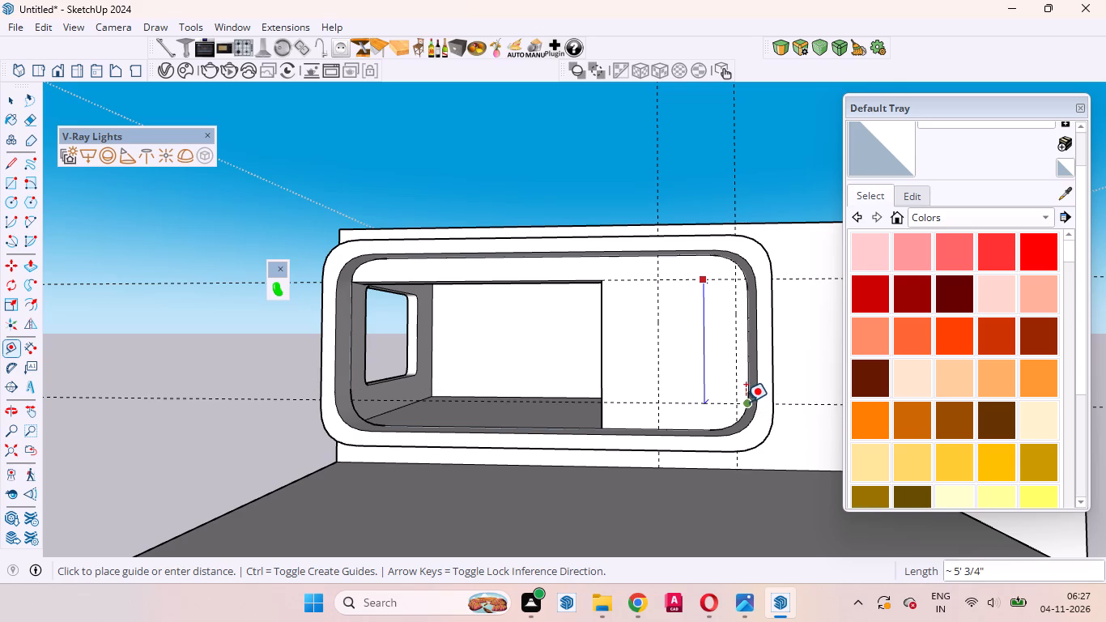
left_click(744, 403)
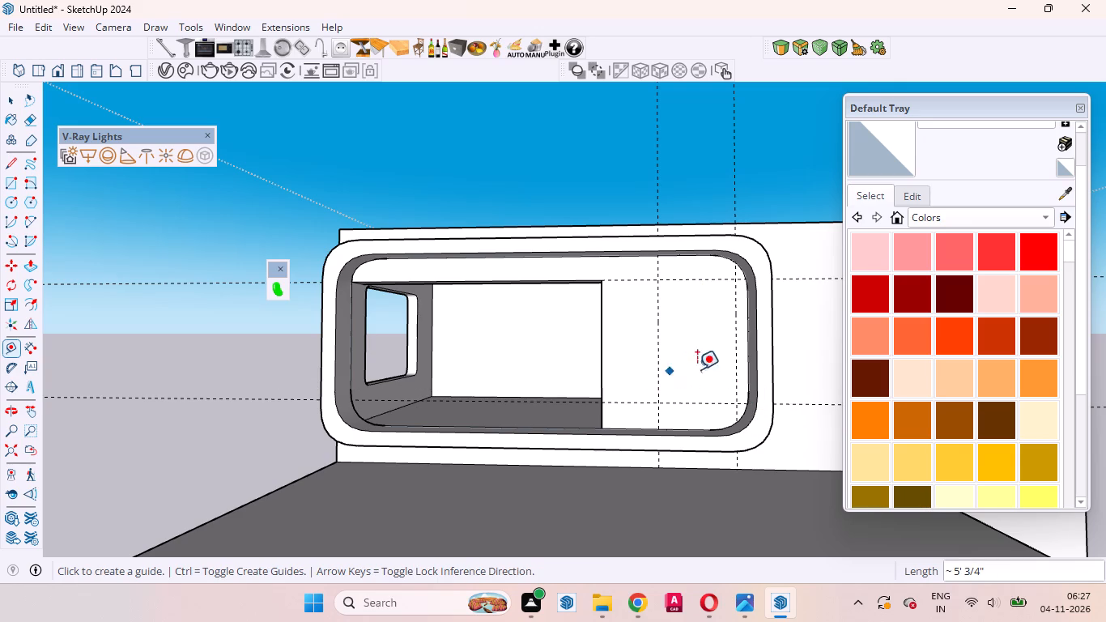
key("space")
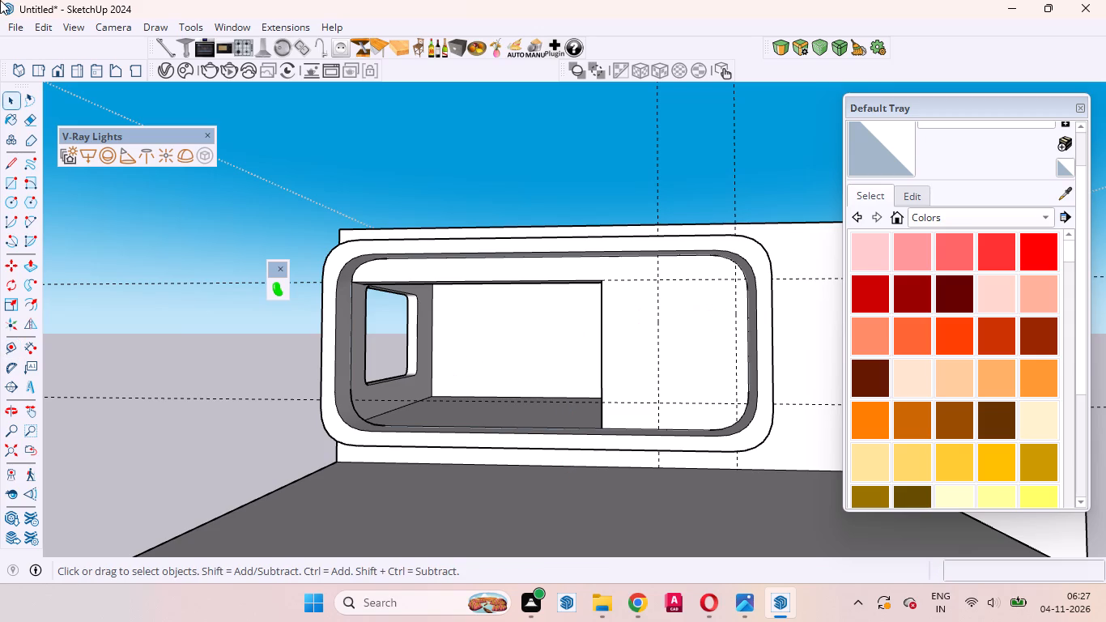
Draw a rectangle of 3' 1 3/4" by about 5' 3/4" between the four guides on the front wall.
left_click(11, 100)
left_click(700, 355)
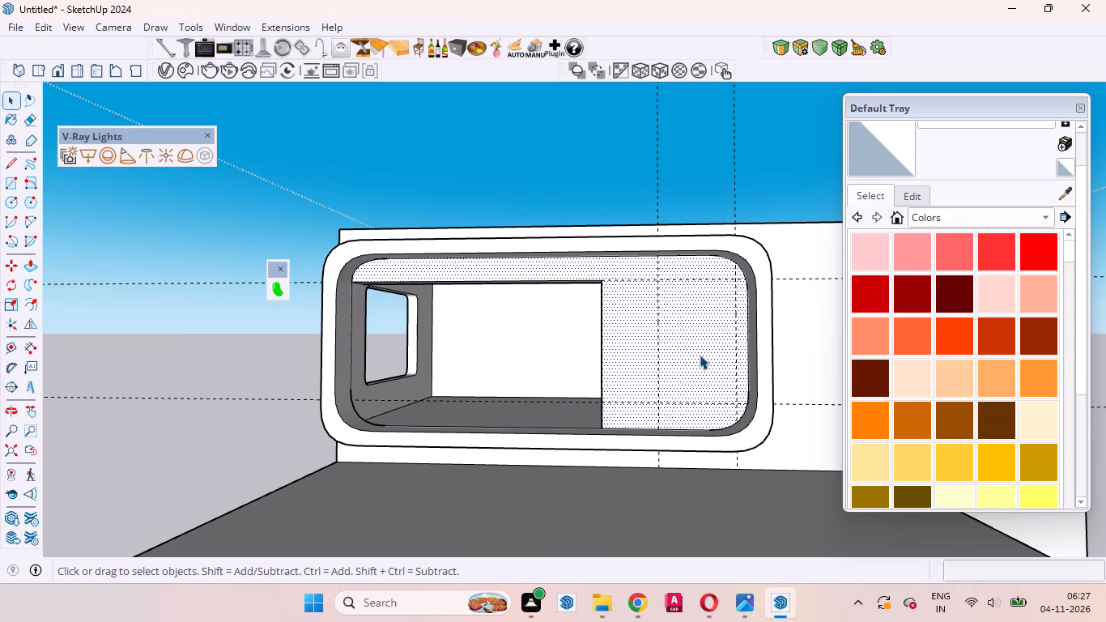
key("r")
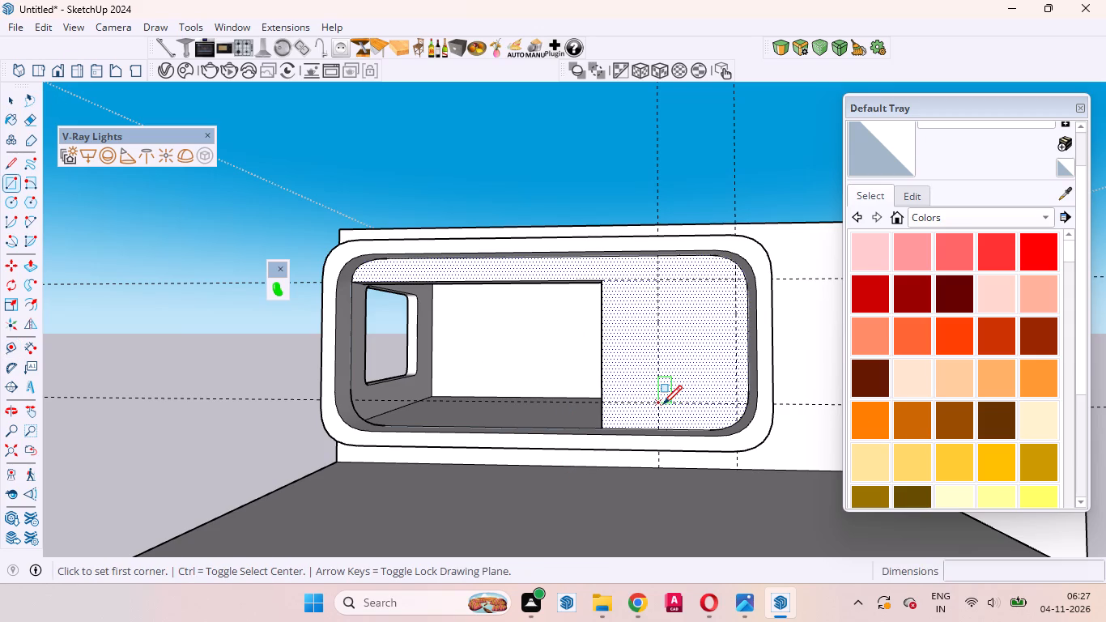
left_click(663, 404)
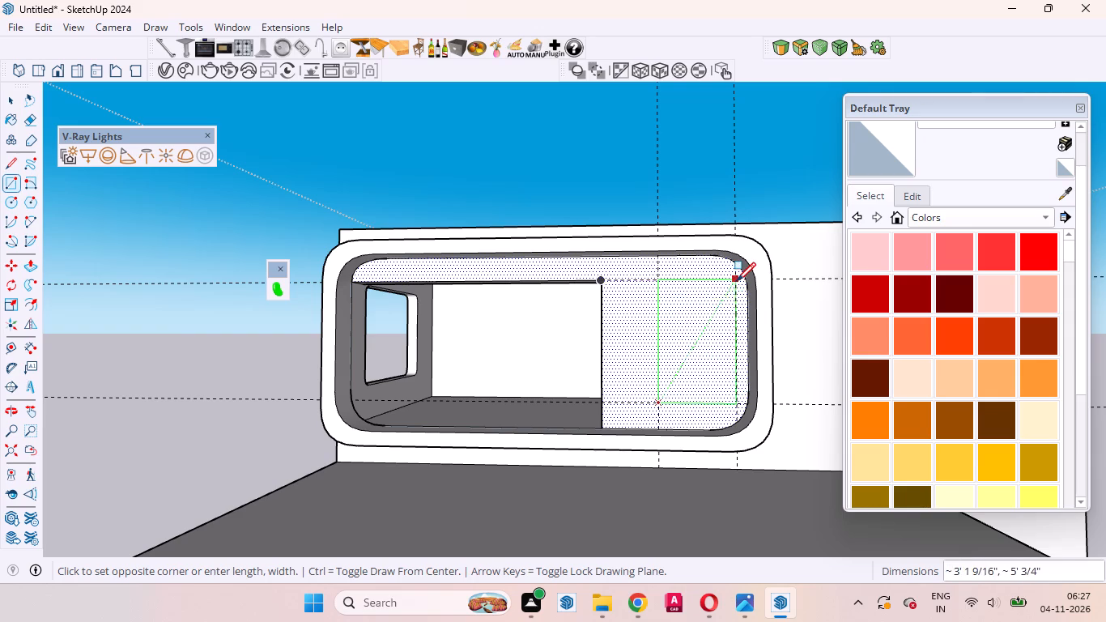
left_click(737, 280)
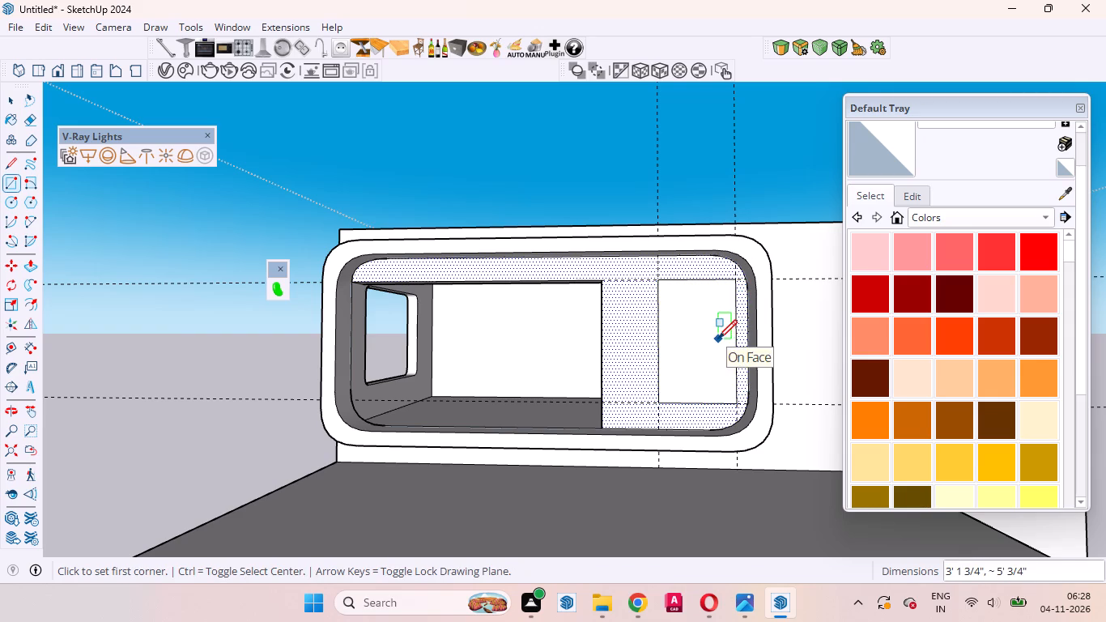
key("m")
key("space")
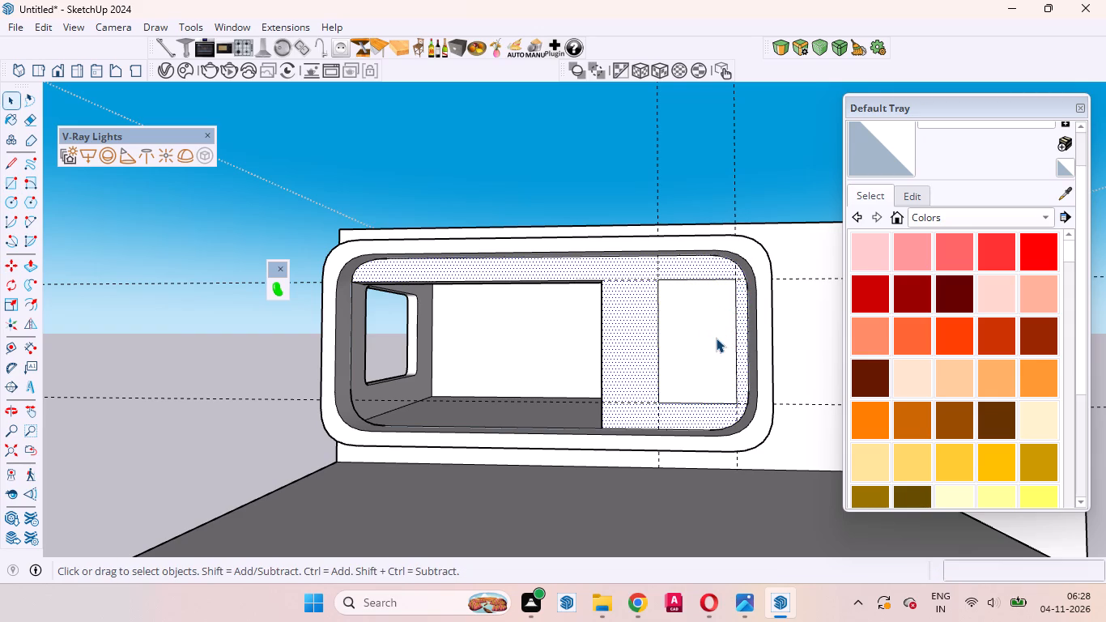
Push the new front-wall rectangle 10' inward, to the depth of the room's back wall.
left_click(693, 340)
middle_click_drag(693, 340, 800, 386)
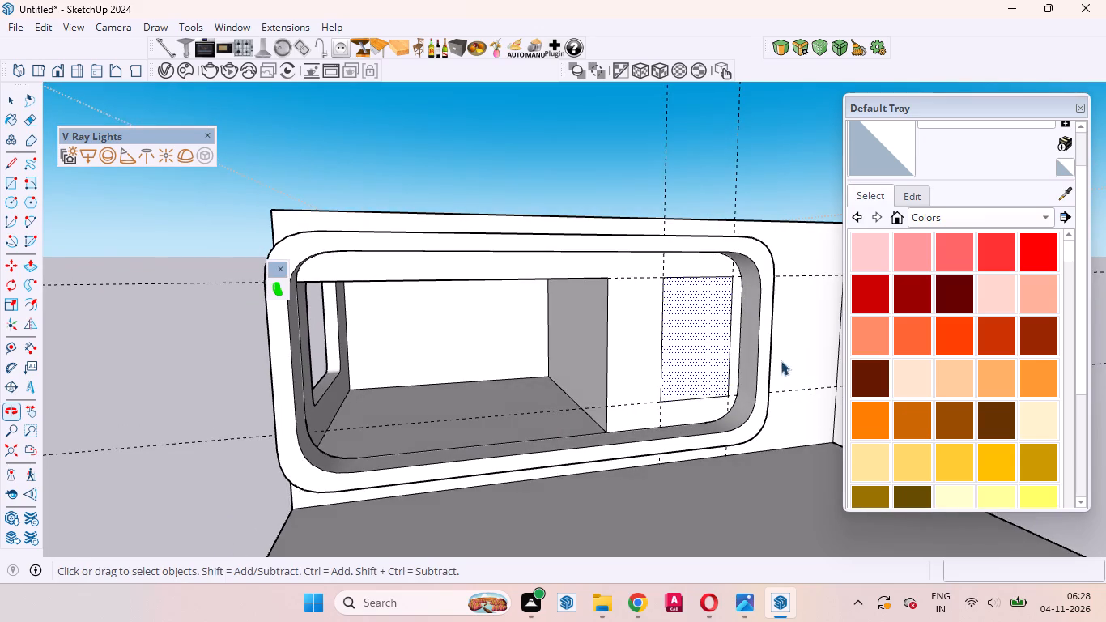
scroll(702, 339, "up", 4)
key("p")
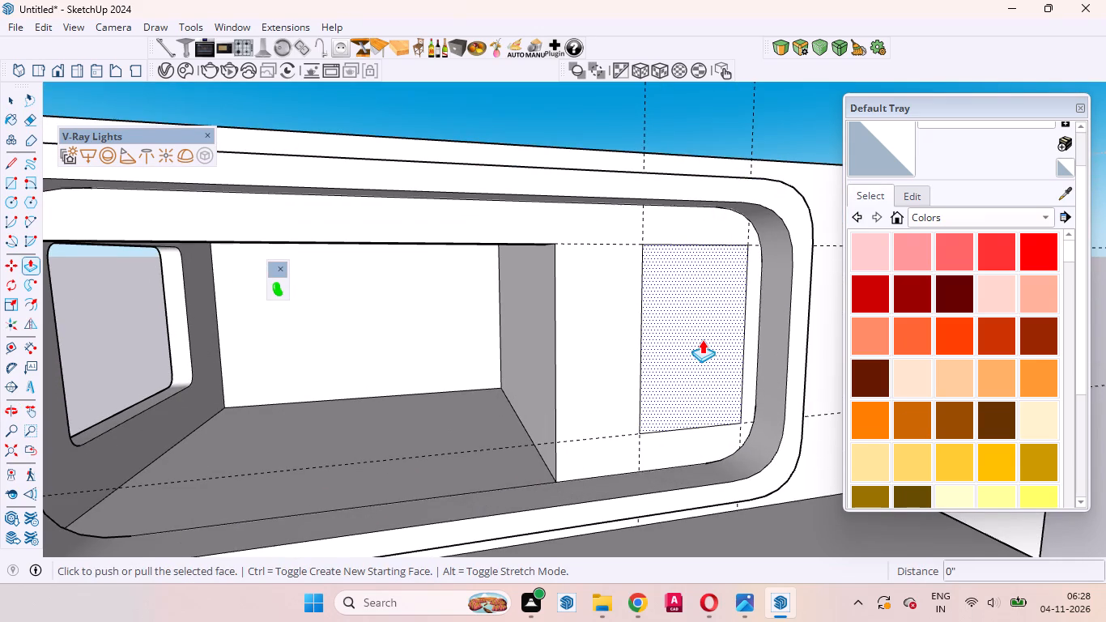
left_click(702, 340)
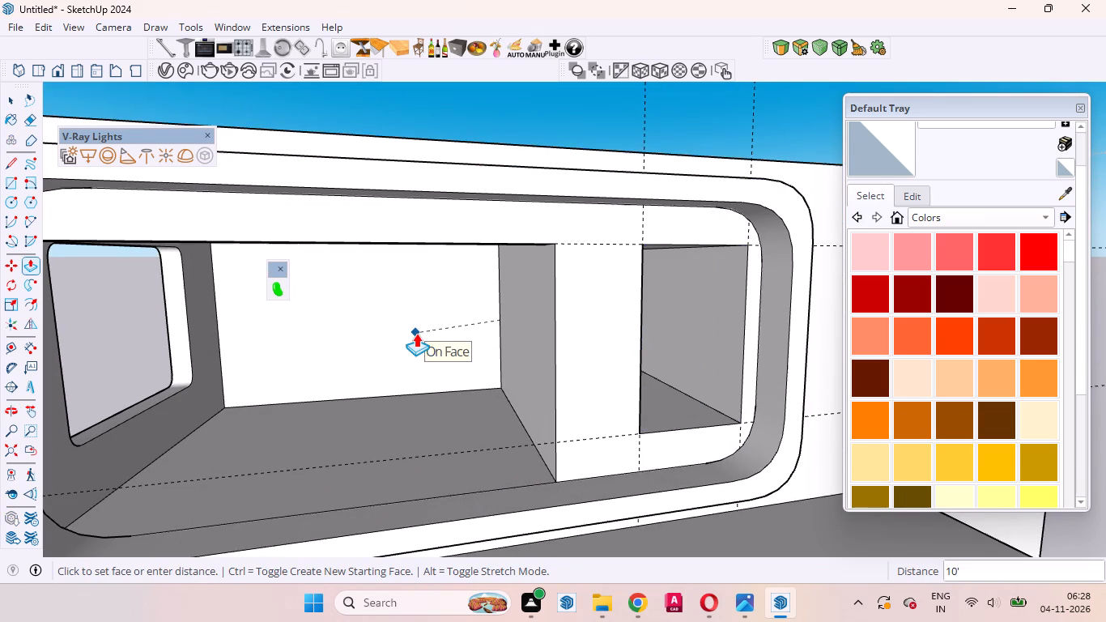
left_click(416, 333)
middle_click_drag(548, 371, 414, 339)
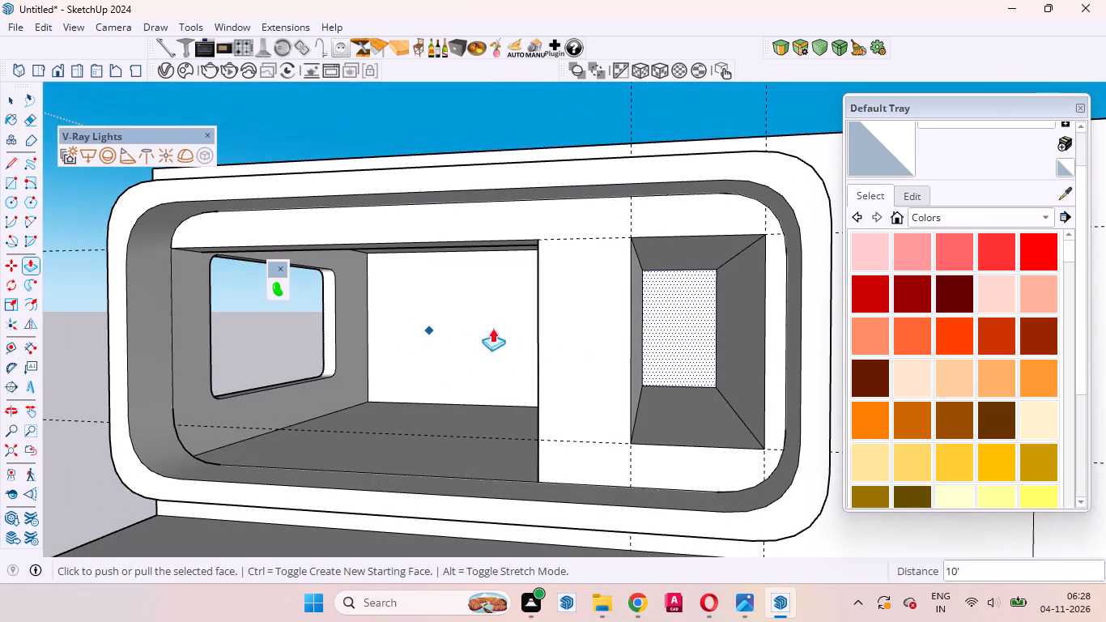
key("space")
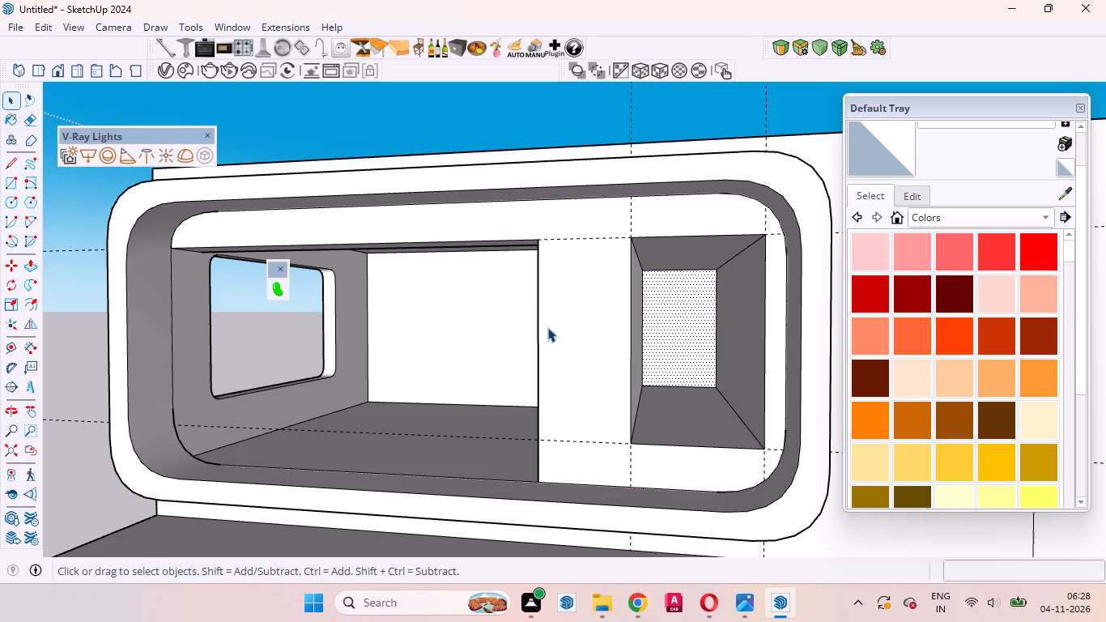
Delete the two vertical and two horizontal construction guides used to lay out the front-wall rectangle.
scroll(574, 321, "down", 5)
scroll(722, 313, "down", 5)
scroll(710, 322, "up", 6)
middle_click_drag(648, 370, 566, 399)
scroll(572, 382, "up", 1)
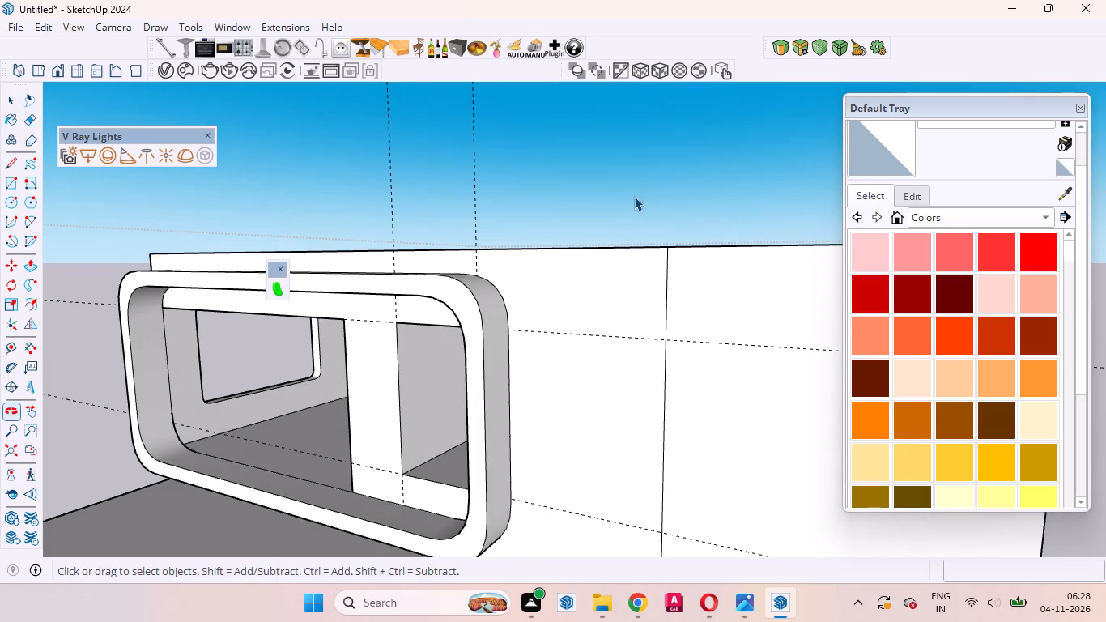
left_click(642, 168)
scroll(779, 184, "down", 11)
middle_click_drag(559, 286, 649, 310)
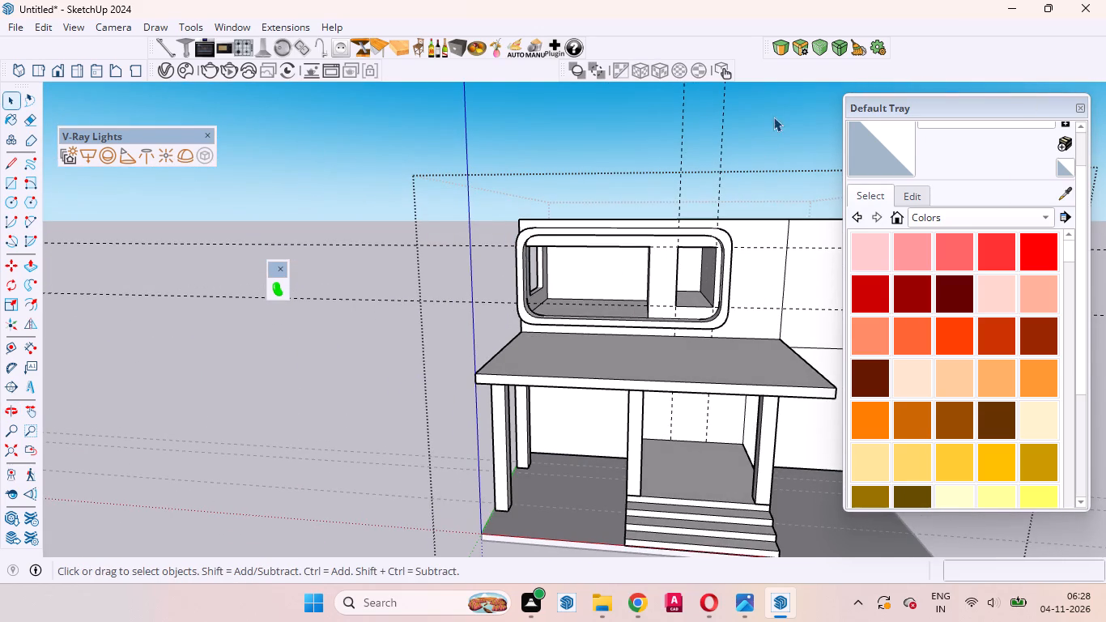
left_click_drag(771, 149, 596, 87)
key("Delete")
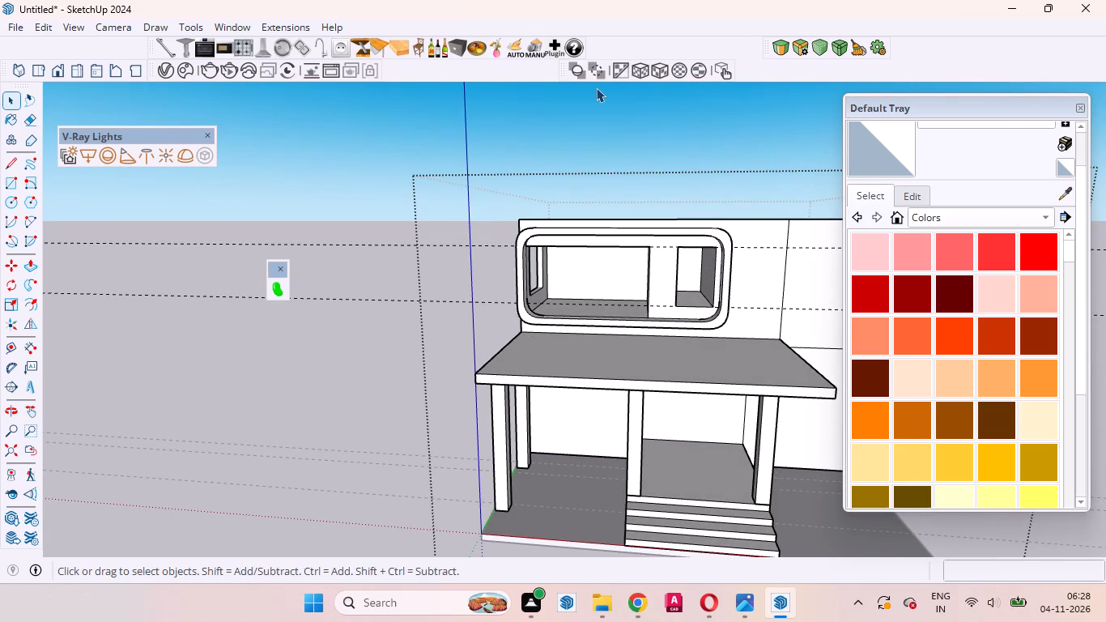
left_click_drag(394, 401, 312, 169)
key("Delete")
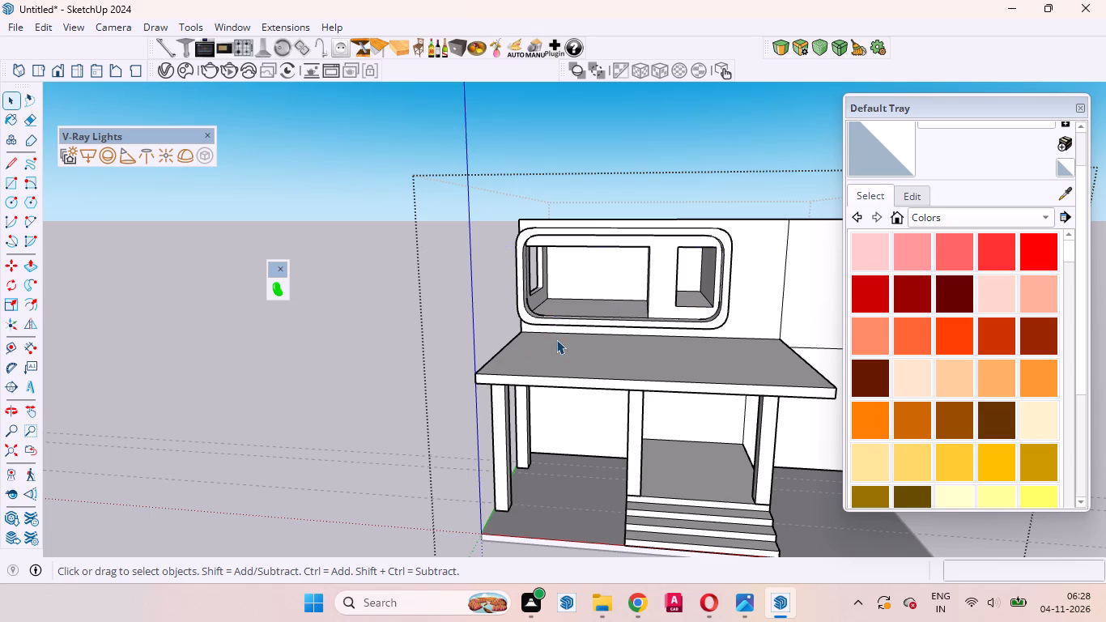
Examine the projecting frame, the large opening and the new rectangular recess from several distances and angles.
scroll(665, 292, "down", 4)
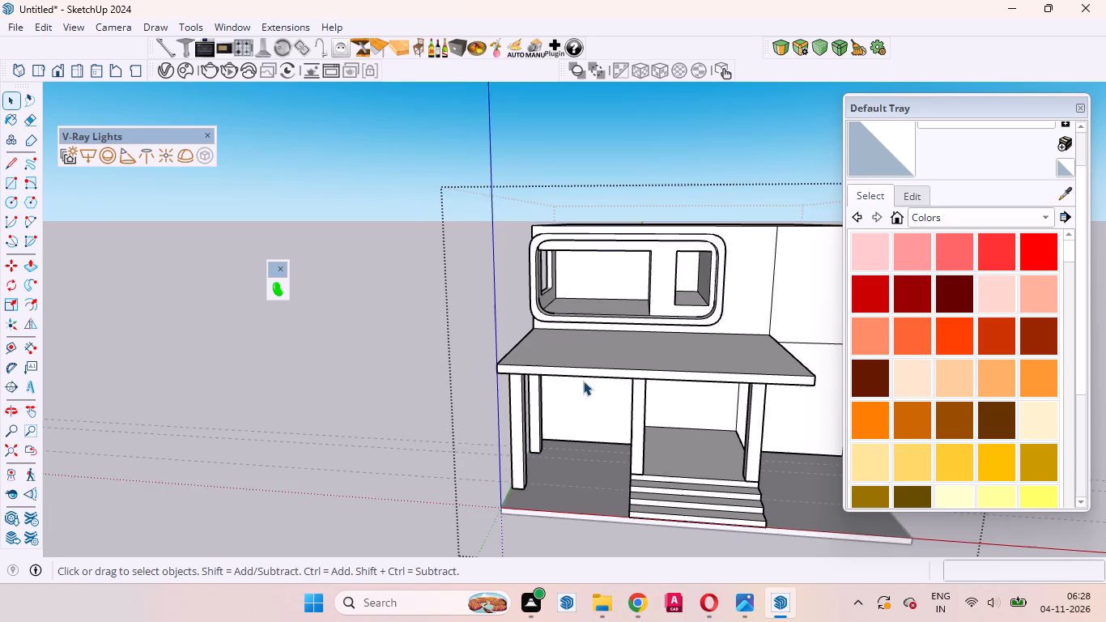
scroll(583, 381, "down", 4)
scroll(618, 357, "up", 14)
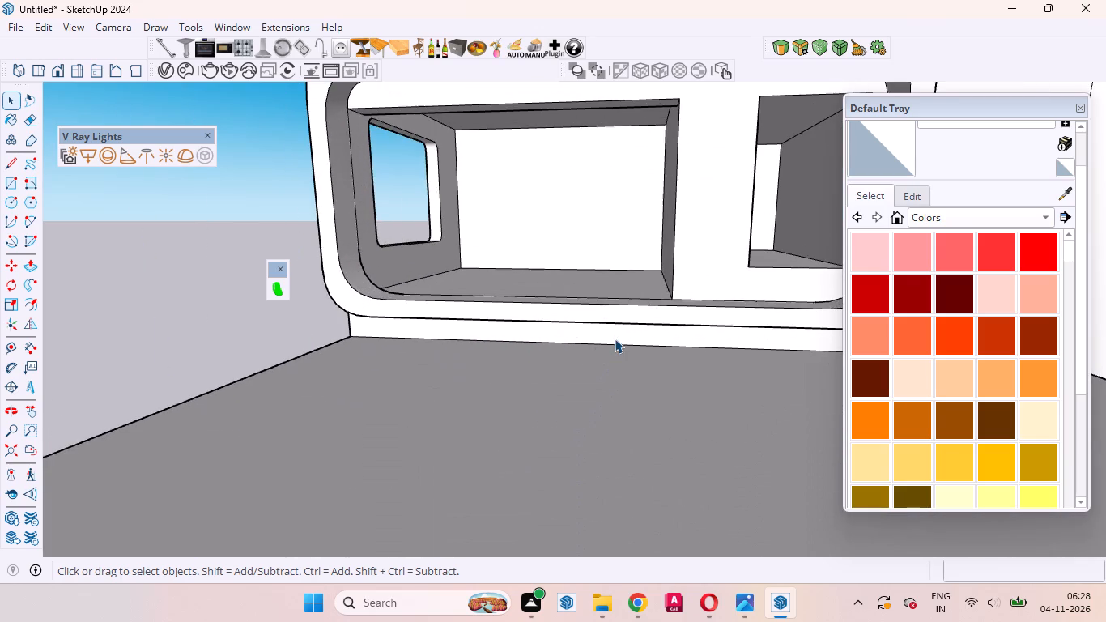
middle_click_drag(618, 343, 638, 361)
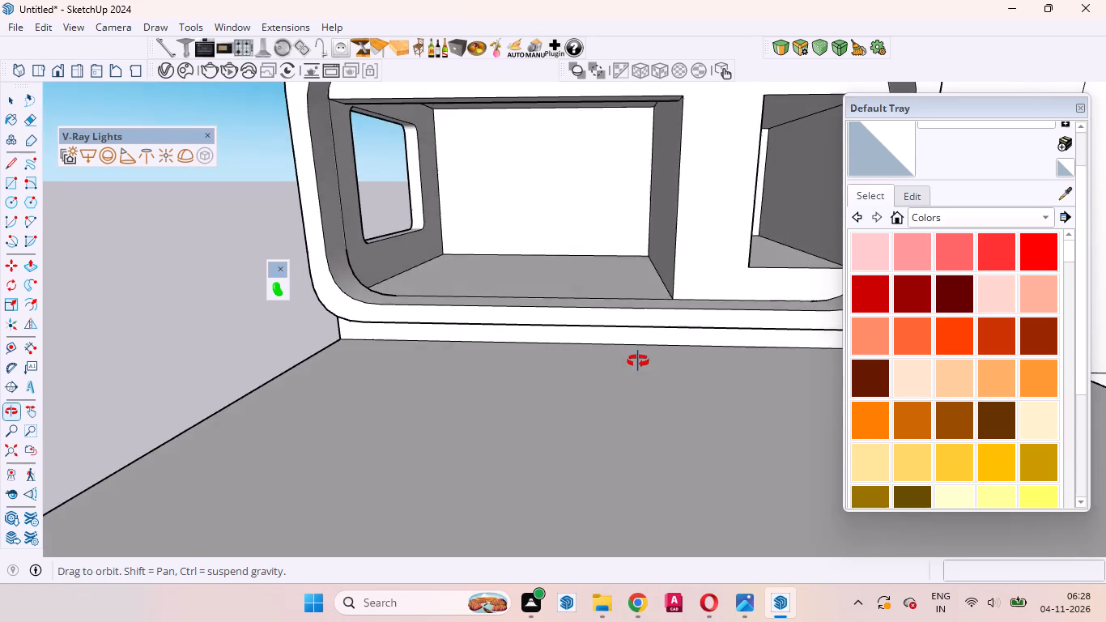
middle_click_drag(638, 361, 638, 327)
scroll(638, 326, "up", 3)
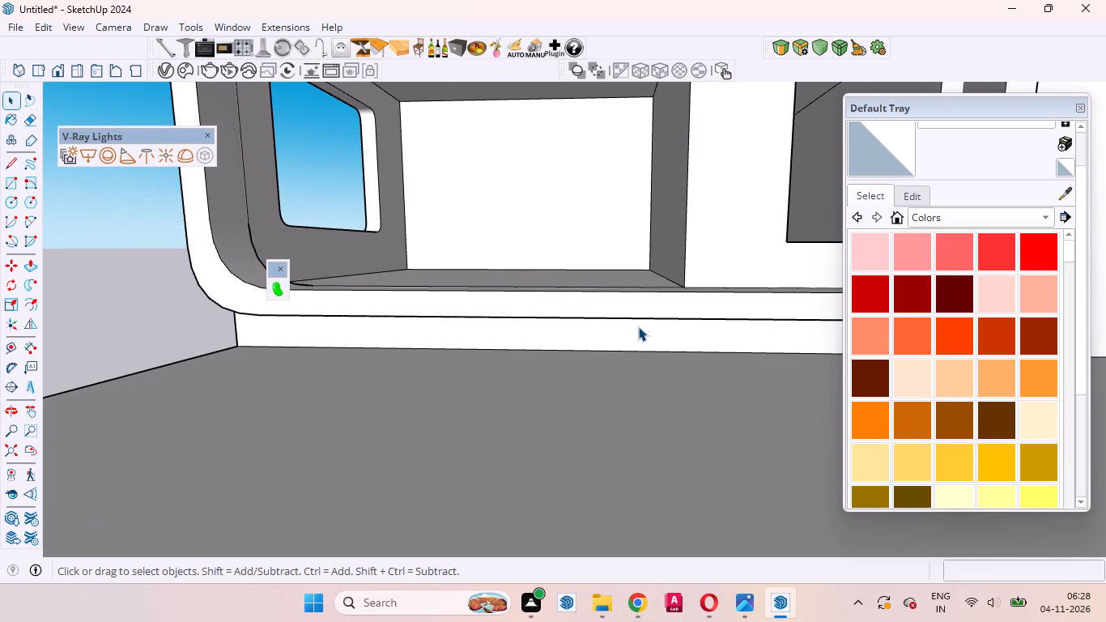
scroll(636, 326, "down", 11)
scroll(643, 288, "up", 2)
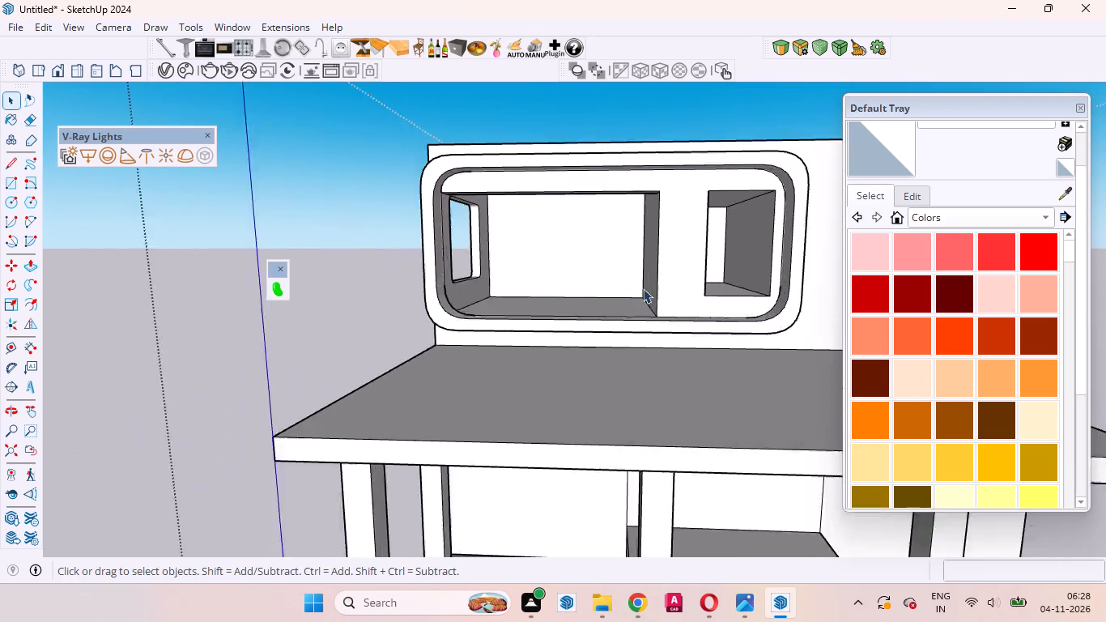
scroll(643, 288, "up", 6)
middle_click_drag(639, 326, 641, 362)
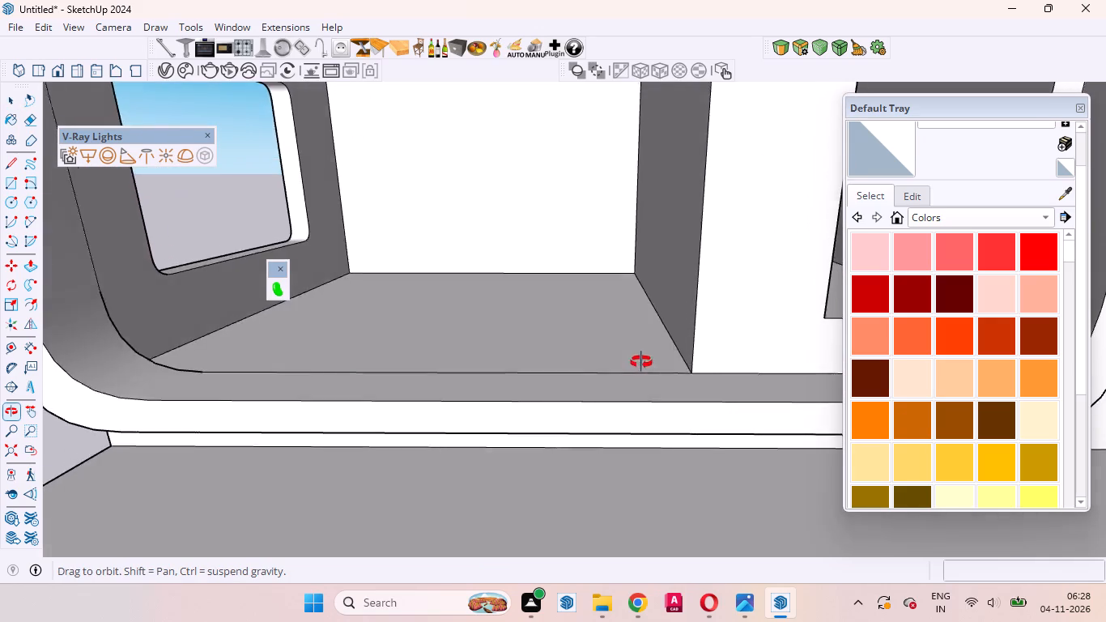
Examine the building's front, projecting frame, overhang and plain side wall from several distances and angles.
middle_click_drag(641, 362, 633, 355)
scroll(632, 324, "down", 18)
scroll(632, 318, "up", 1)
scroll(632, 318, "down", 2)
middle_click_drag(633, 357, 638, 321)
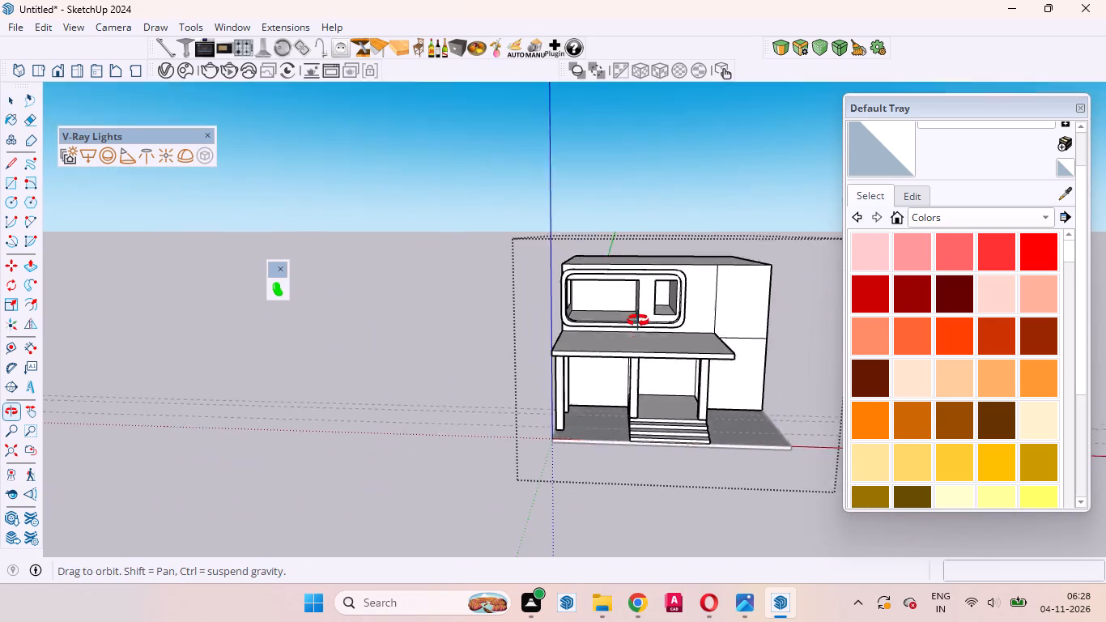
middle_click_drag(638, 321, 644, 284)
scroll(653, 283, "up", 8)
scroll(653, 283, "down", 5)
middle_click_drag(665, 383, 660, 383)
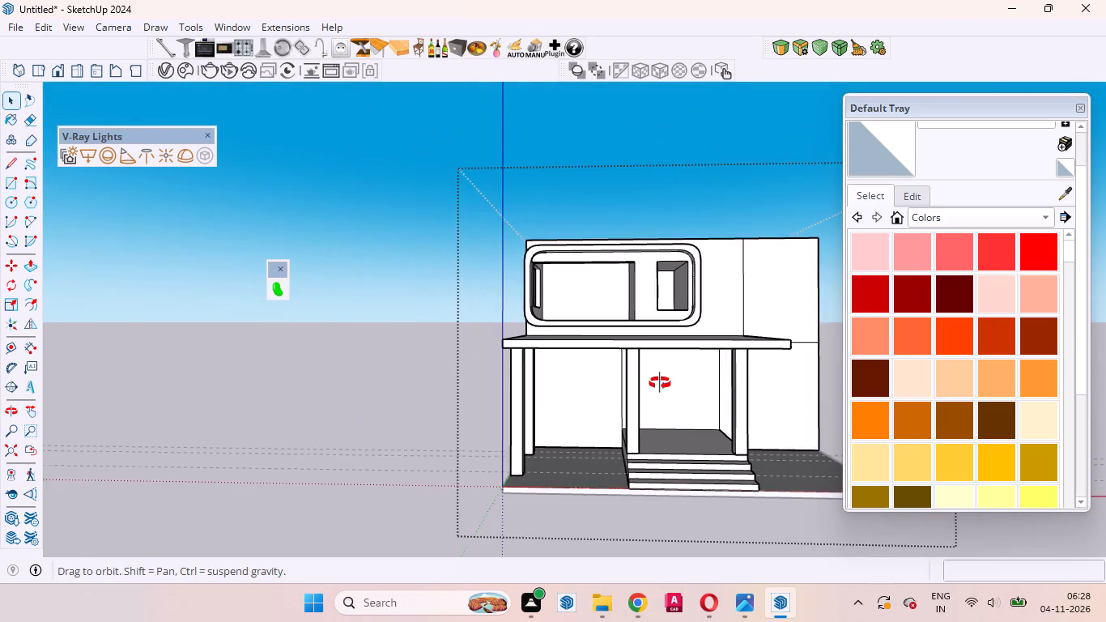
middle_click_drag(660, 383, 651, 361)
middle_click(651, 361)
scroll(697, 248, "up", 9)
scroll(697, 248, "down", 7)
middle_click_drag(697, 253, 697, 257)
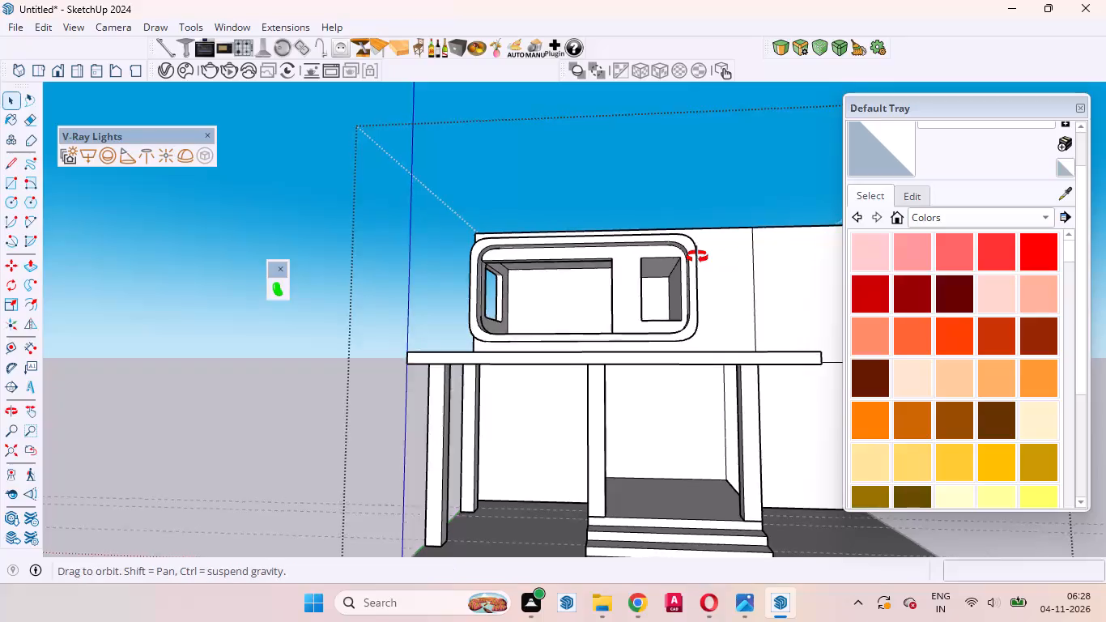
middle_click_drag(697, 257, 631, 282)
scroll(631, 282, "down", 4)
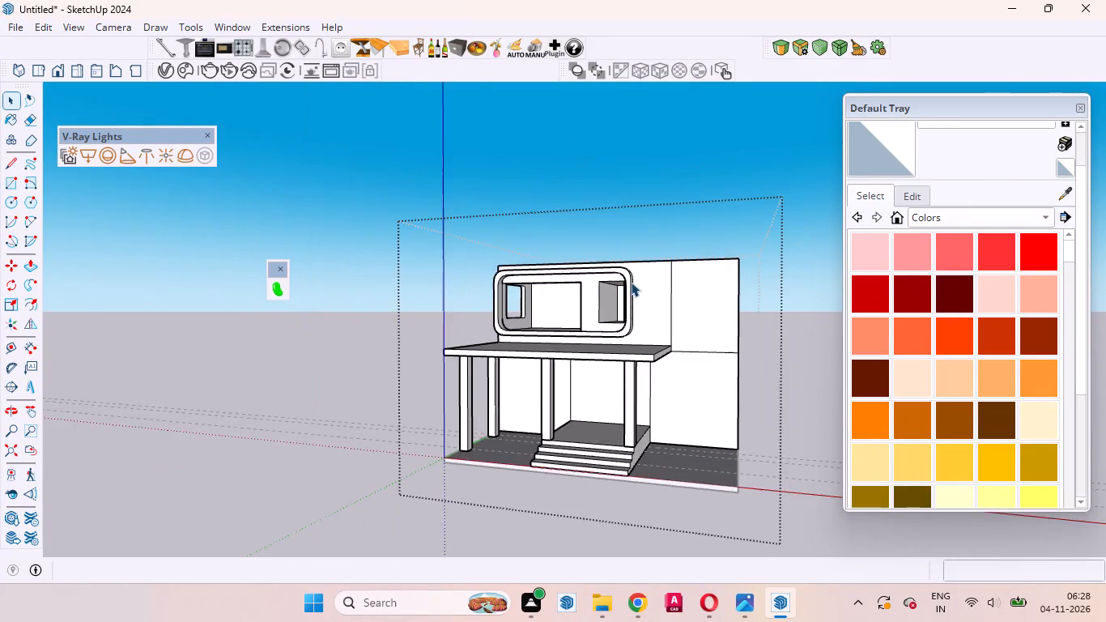
scroll(631, 282, "down", 4)
scroll(721, 323, "up", 4)
middle_click_drag(711, 364, 598, 419)
scroll(673, 377, "up", 4)
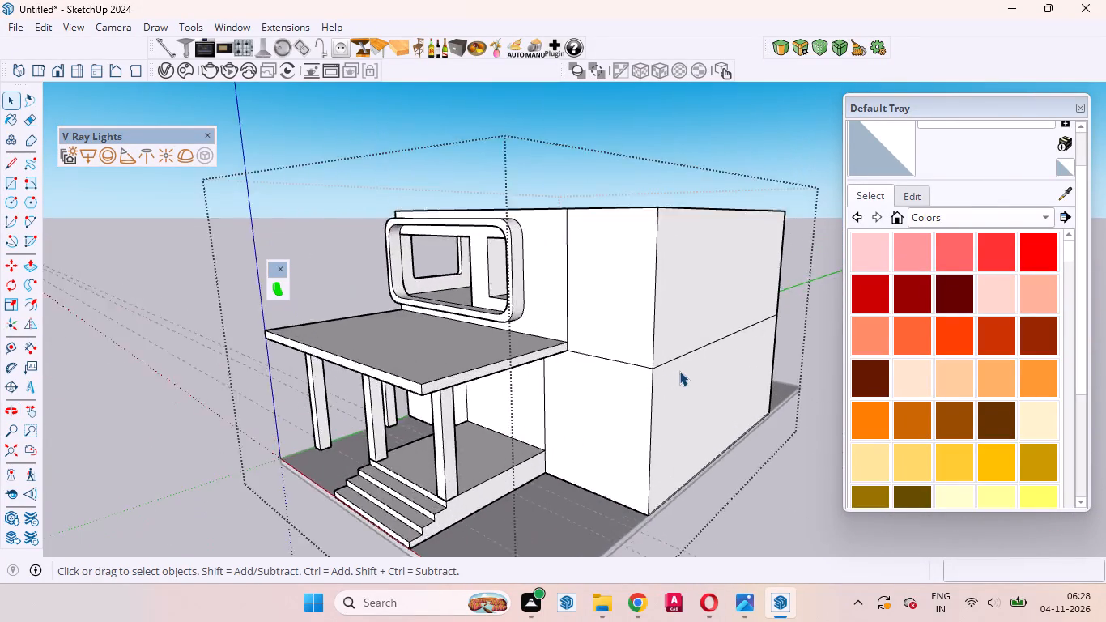
scroll(679, 371, "up", 4)
scroll(653, 370, "down", 5)
scroll(504, 386, "down", 7)
middle_click_drag(546, 401, 717, 334)
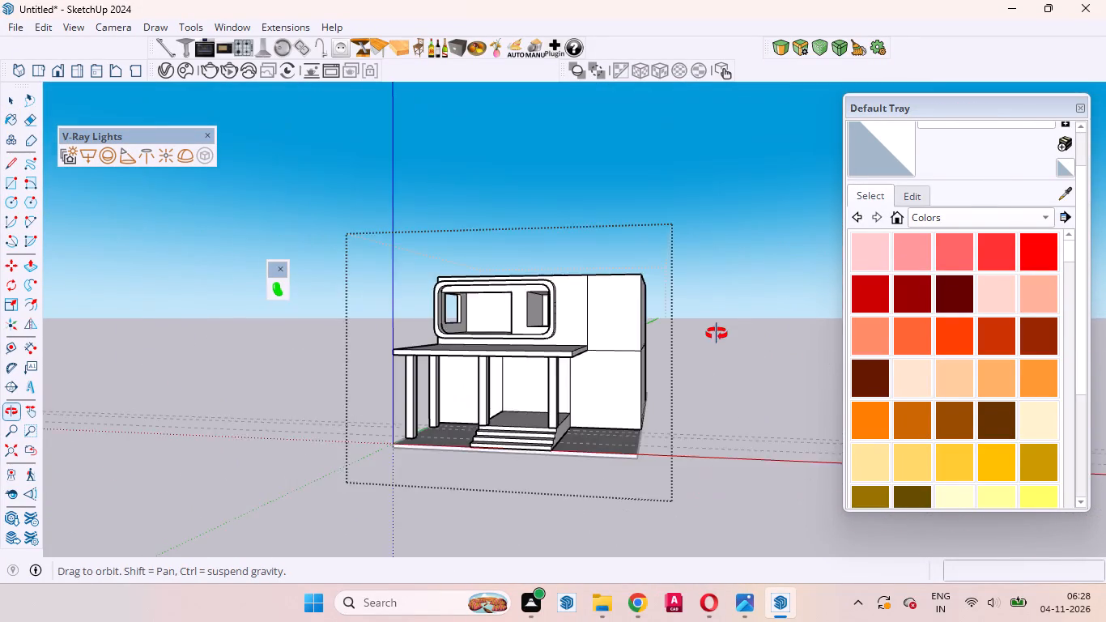
middle_click_drag(717, 334, 749, 311)
scroll(639, 325, "up", 4)
middle_click_drag(625, 340, 661, 396)
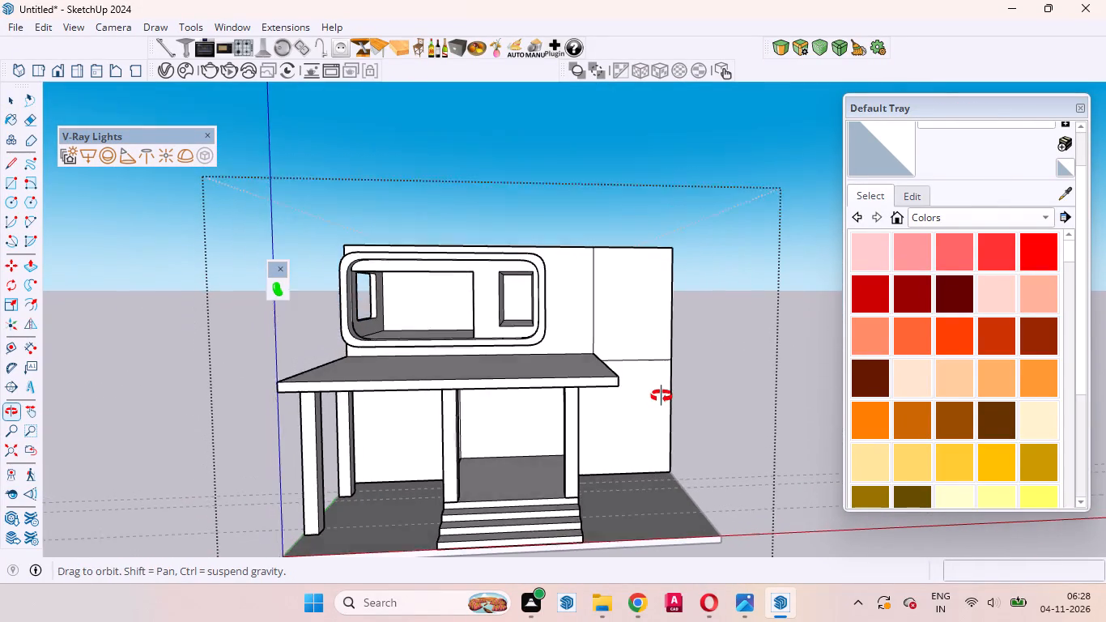
middle_click_drag(661, 396, 663, 398)
middle_click(663, 398)
scroll(372, 335, "up", 5)
scroll(366, 335, "down", 5)
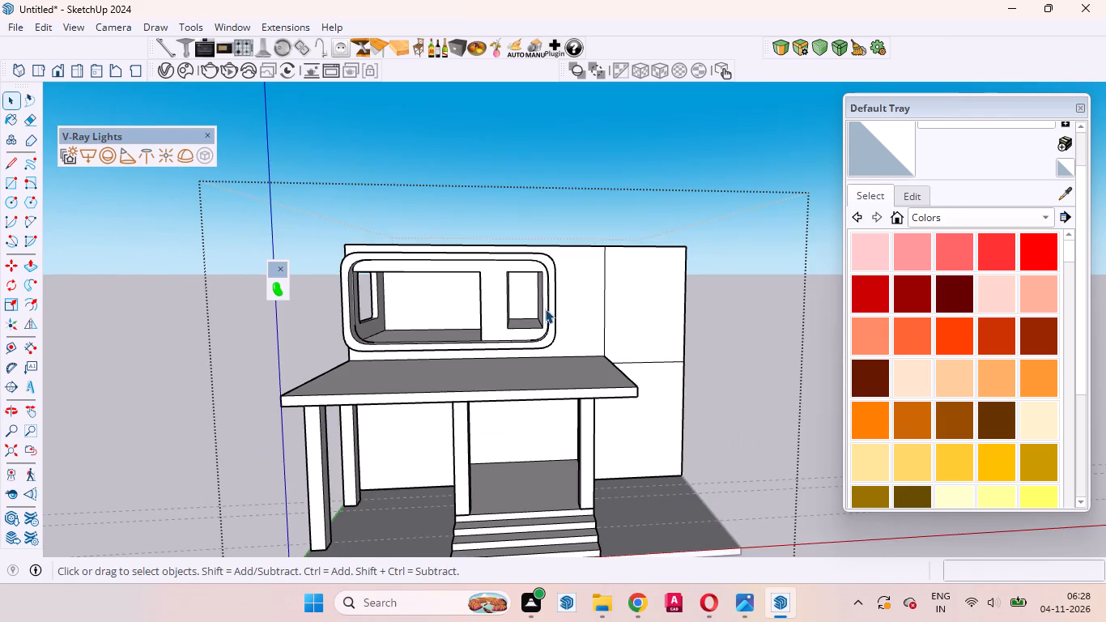
scroll(547, 309, "down", 4)
middle_click_drag(559, 339, 555, 318)
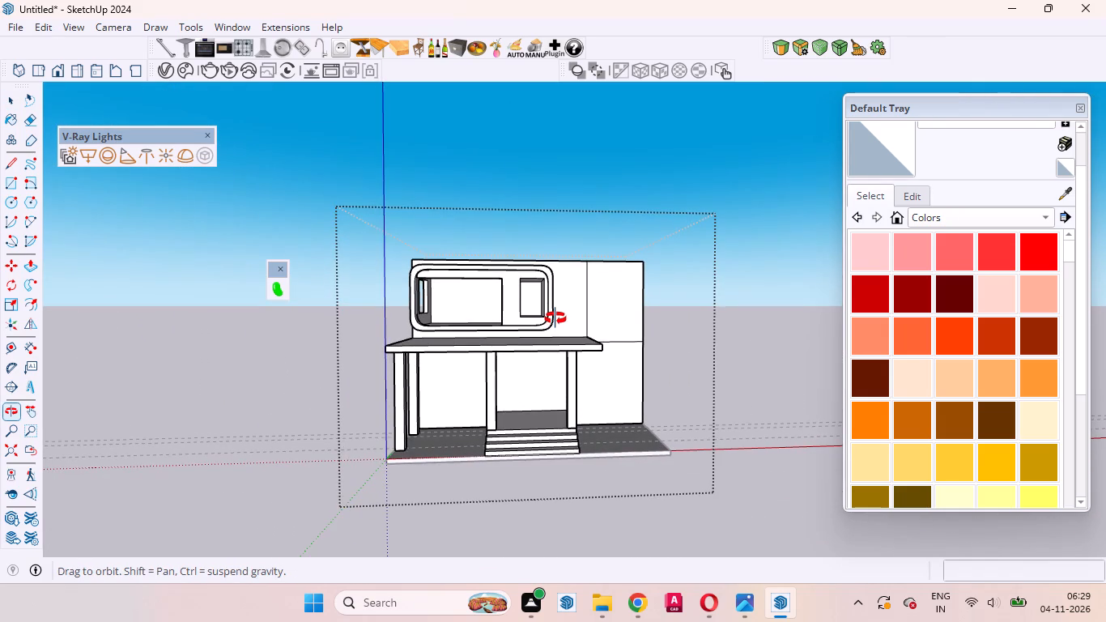
middle_click_drag(555, 318, 555, 305)
middle_click_drag(555, 305, 551, 302)
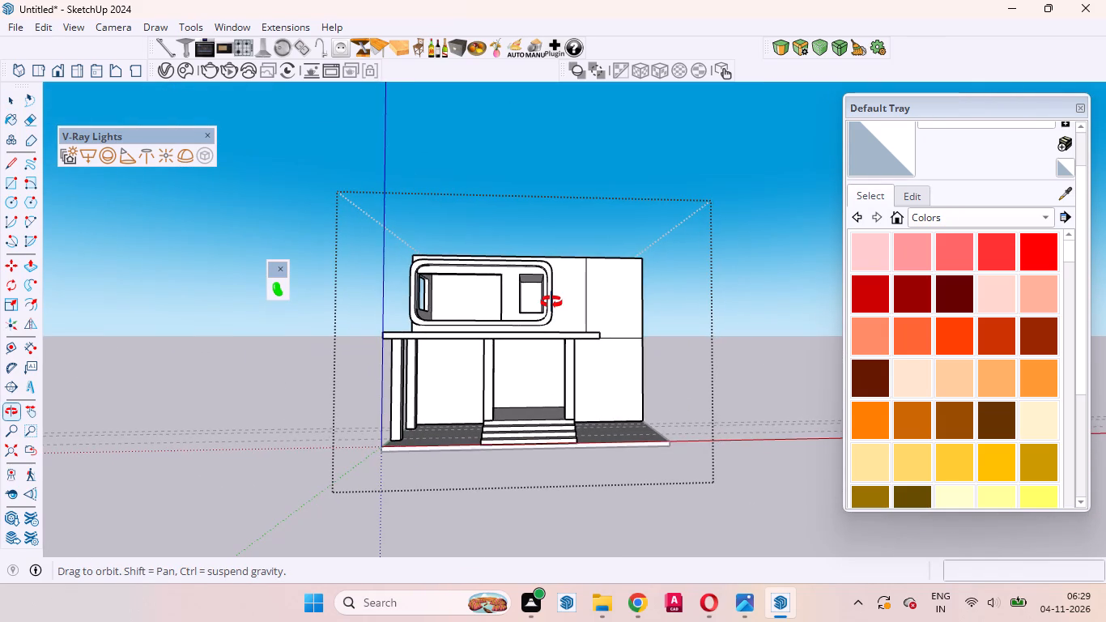
Pull the upper storey's plain side wall outward about 4' 3 7/16".
middle_click_drag(551, 302, 310, 421)
scroll(624, 334, "up", 8)
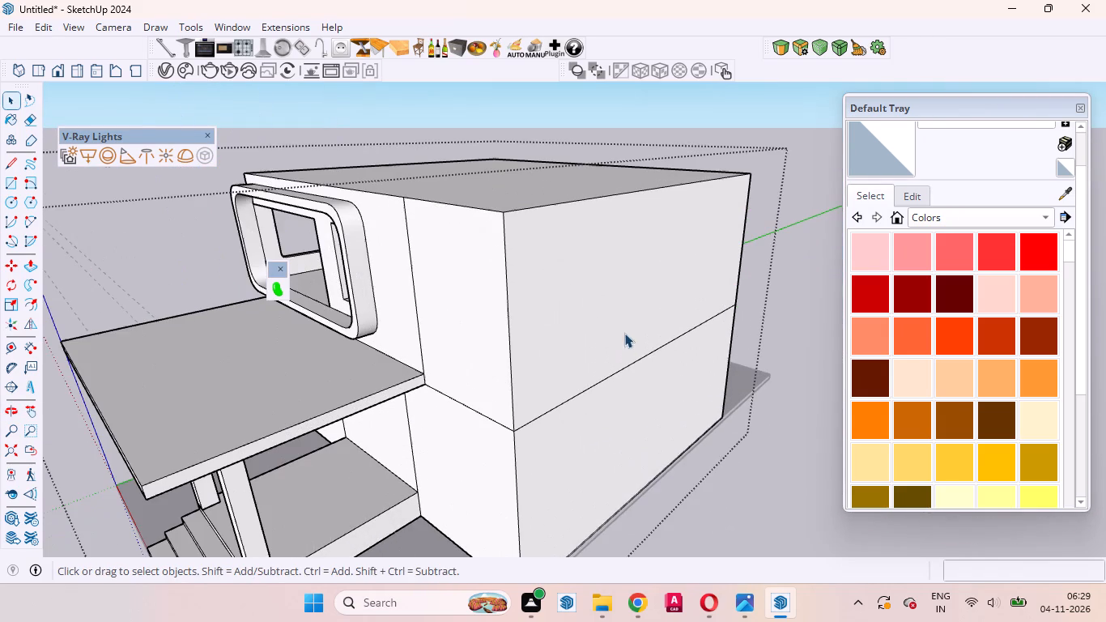
left_click(596, 328)
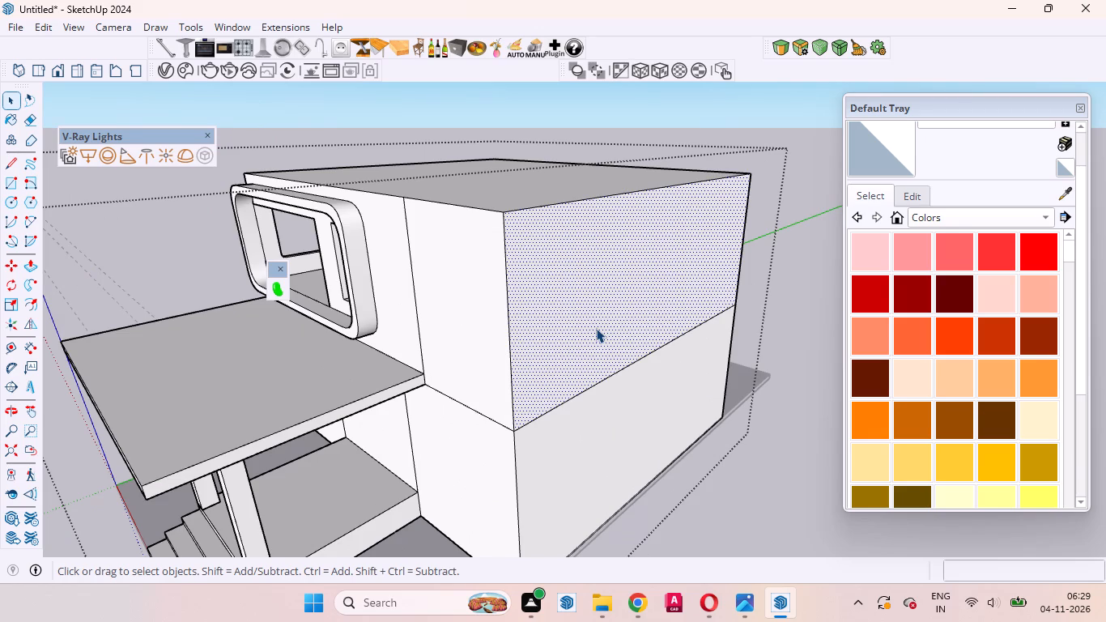
key("p")
left_click(596, 328)
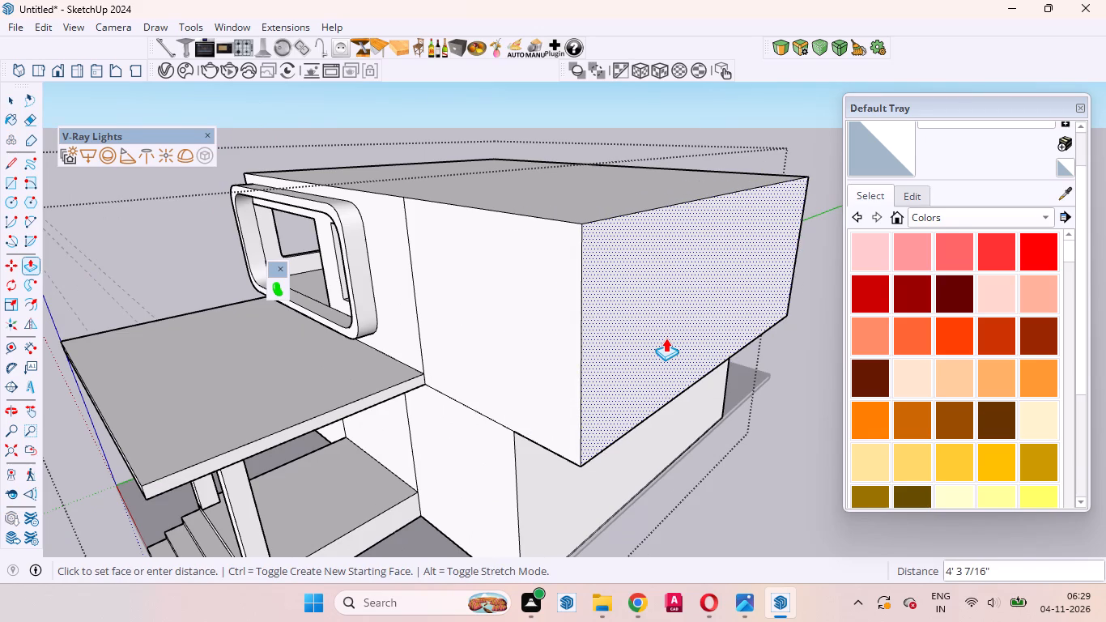
left_click(666, 338)
key("space")
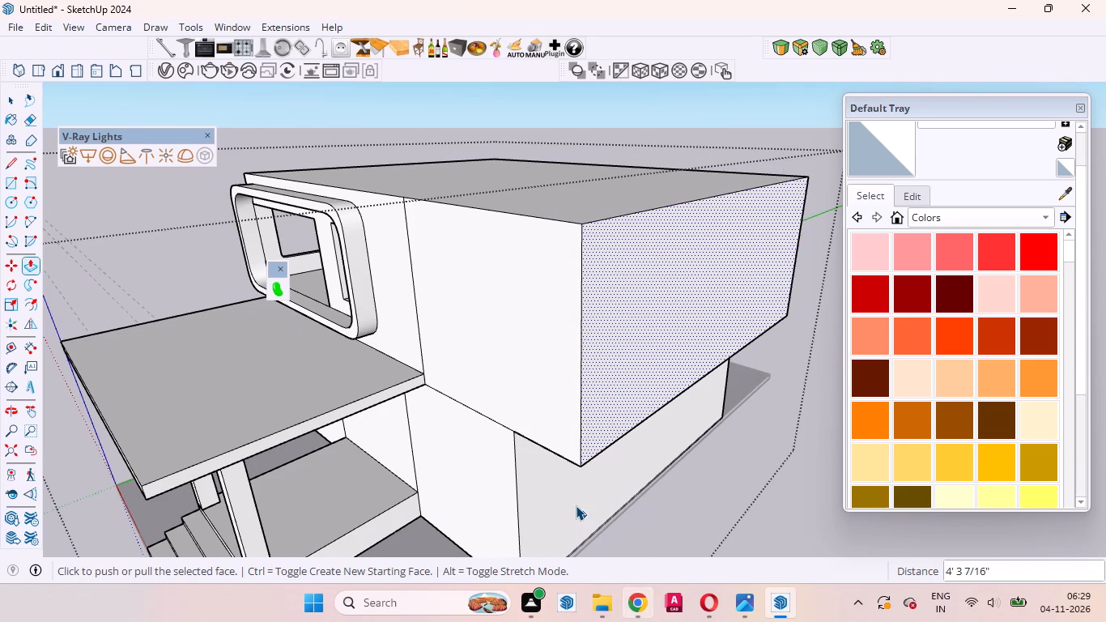
Pull the lower storey's side wall outward by the same 4' 3 7/16" so it is flush with the upper storey.
left_click(572, 504)
key("p")
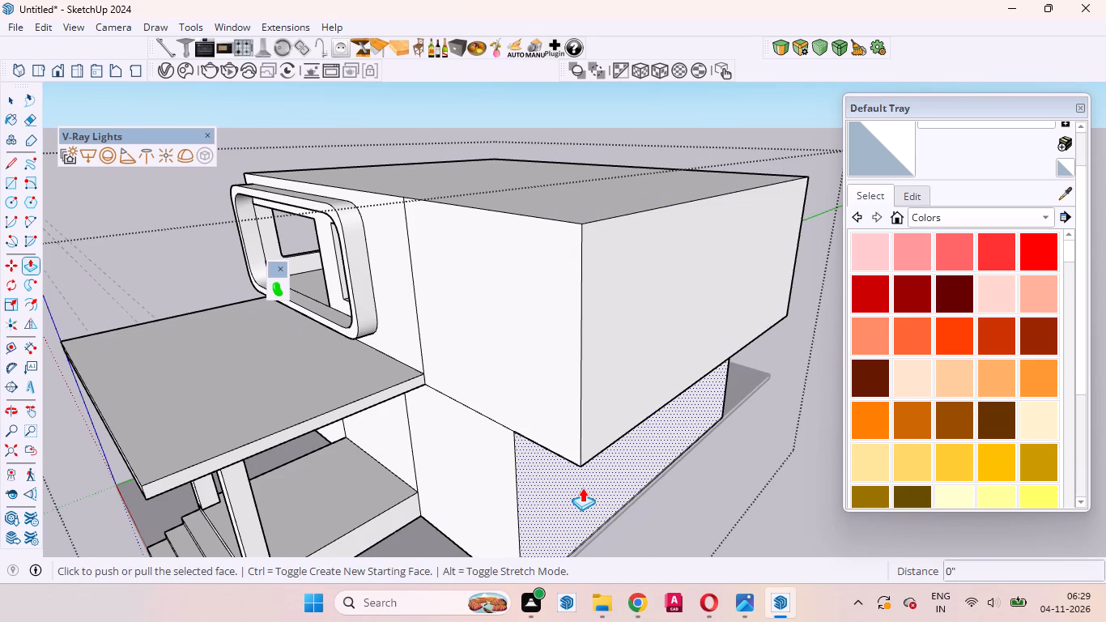
double_click(582, 488)
key("space")
left_click(750, 502)
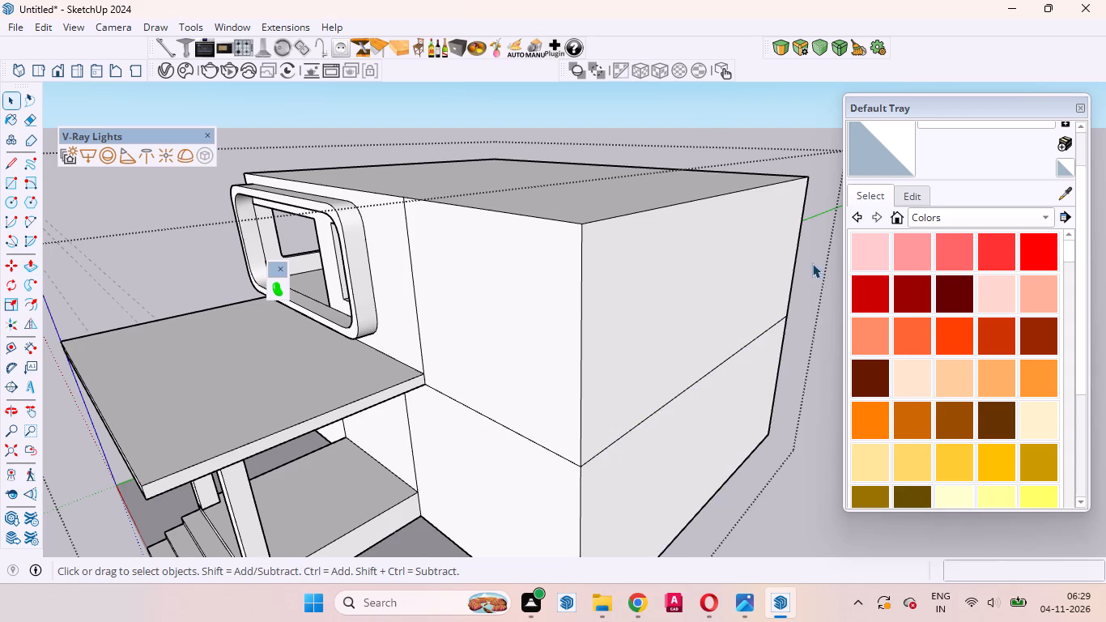
Examine the widened building from the front, looking both above and beneath the overhang.
scroll(812, 263, "down", 11)
middle_click_drag(658, 362, 851, 331)
scroll(704, 302, "up", 4)
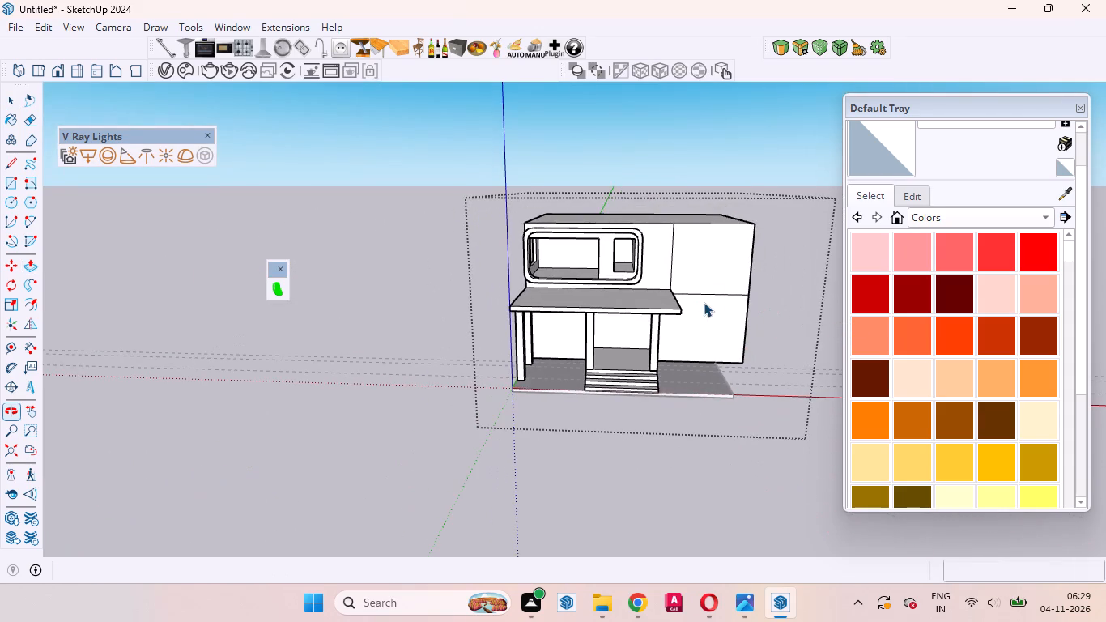
scroll(656, 374, "up", 3)
scroll(656, 374, "down", 1)
scroll(656, 374, "up", 2)
middle_click_drag(652, 374, 667, 279)
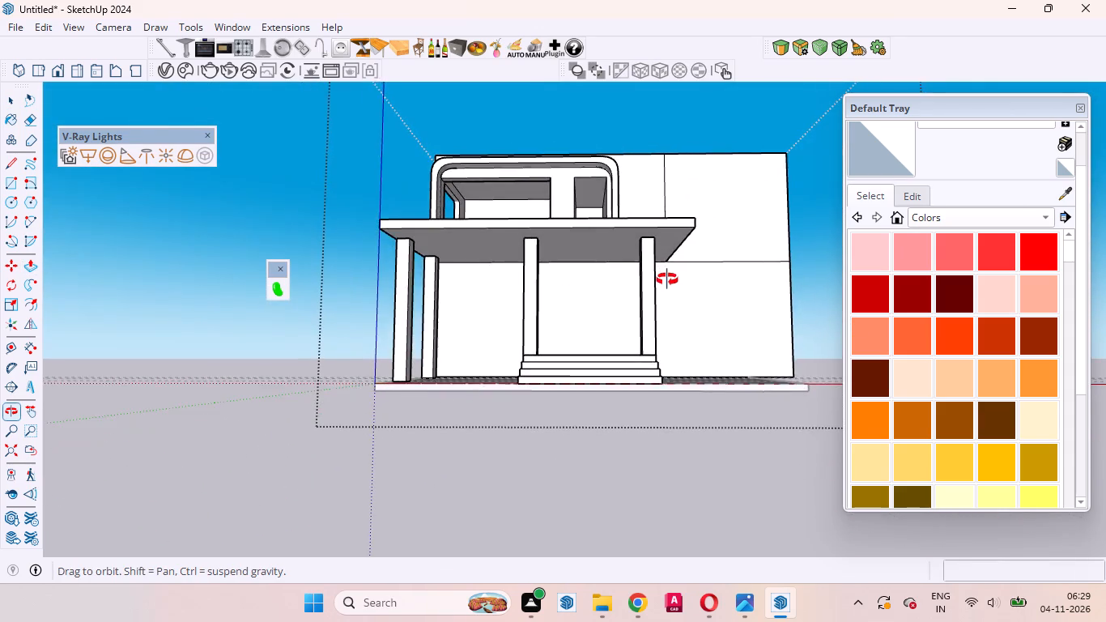
middle_click_drag(667, 279, 714, 364)
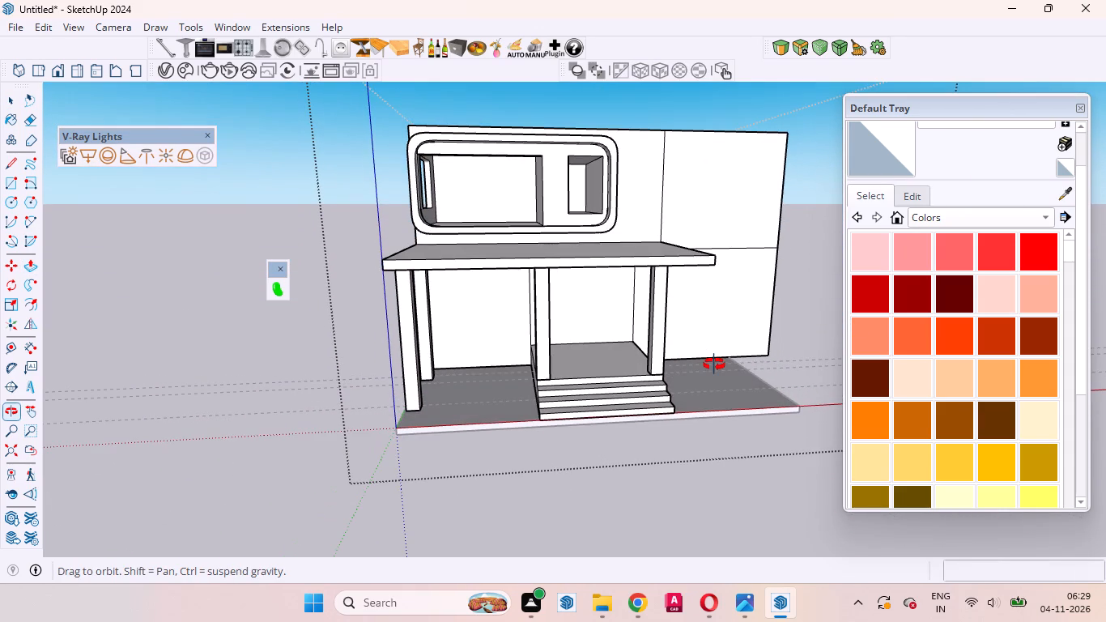
middle_click_drag(714, 364, 730, 373)
middle_click(730, 373)
Round the two vertical front corner edges of the overhang slab with an offset of about 5 1/2" and 6 segments.
scroll(737, 260, "up", 7)
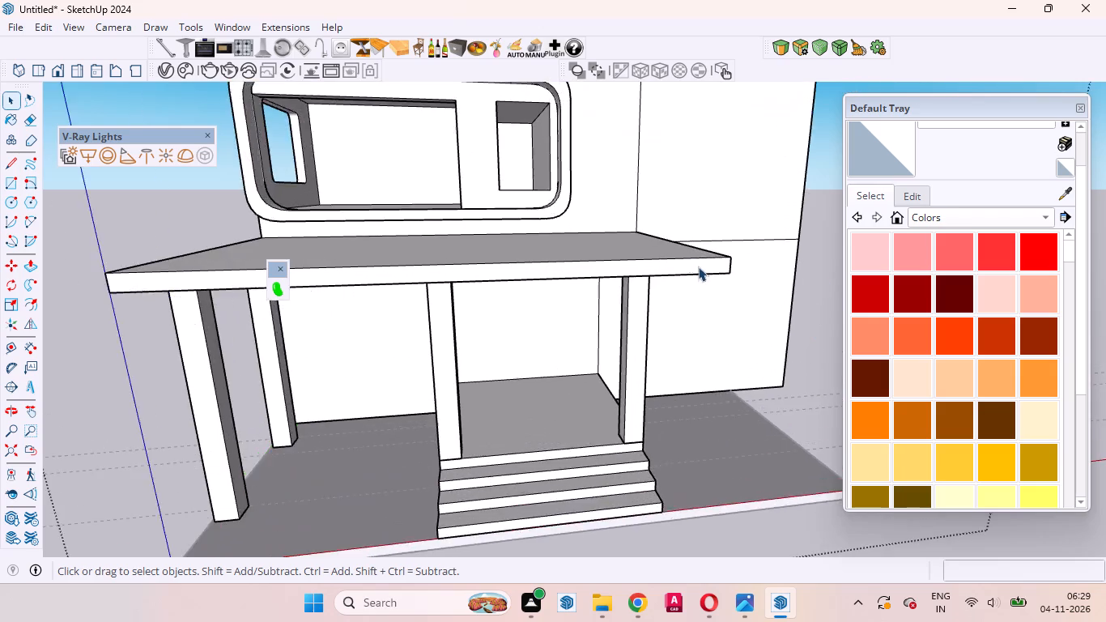
scroll(698, 266, "up", 6)
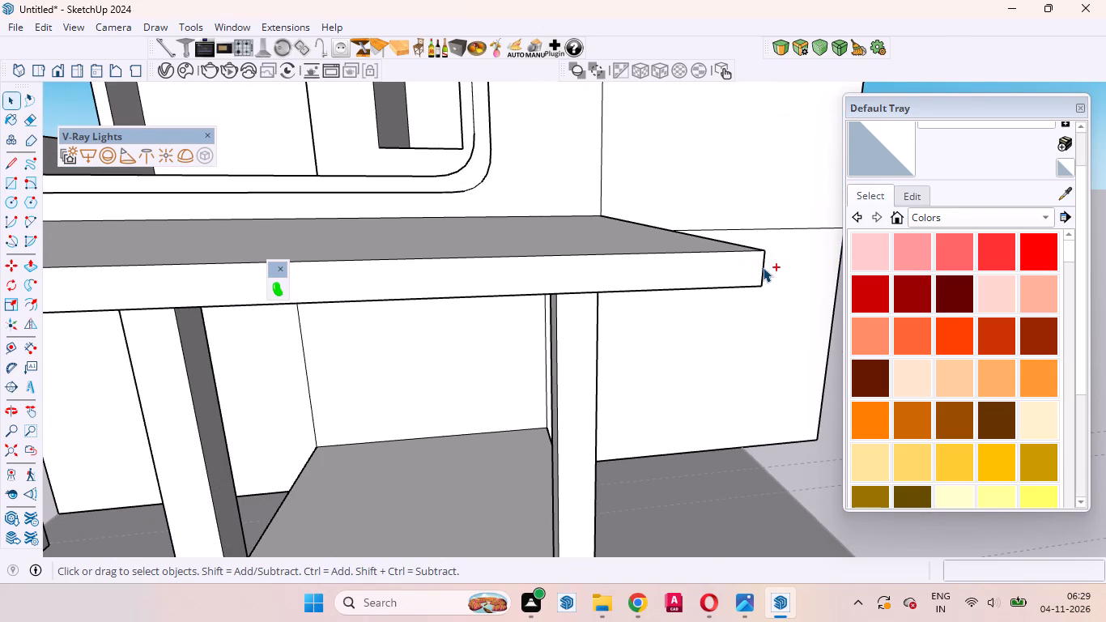
left_click(763, 267, "ctrl")
scroll(773, 309, "down", 7, "ctrl")
scroll(777, 313, "up", 1, "ctrl")
scroll(777, 313, "down", 3, "ctrl")
scroll(489, 338, "up", 9, "ctrl")
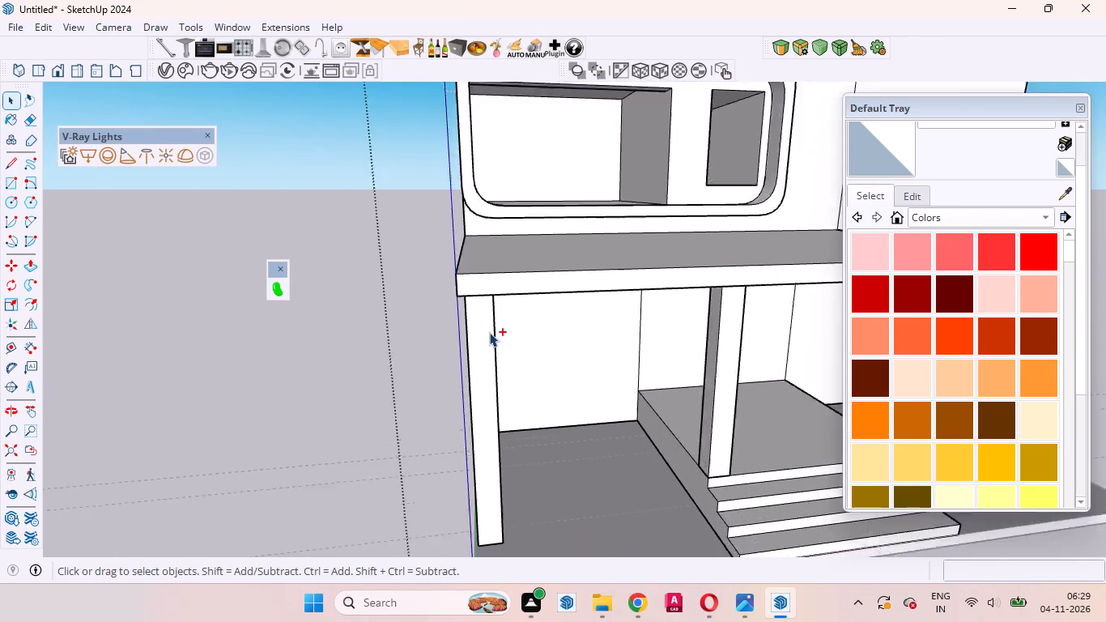
scroll(489, 332, "up", 9, "ctrl")
left_click(416, 255, "ctrl")
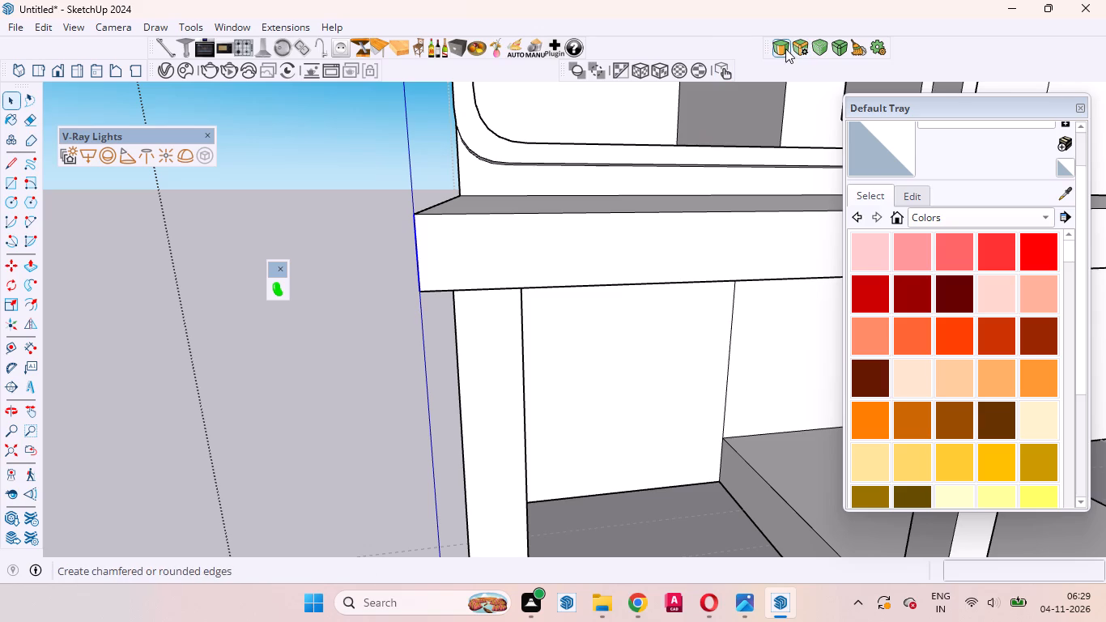
left_click(783, 49)
left_click(419, 262)
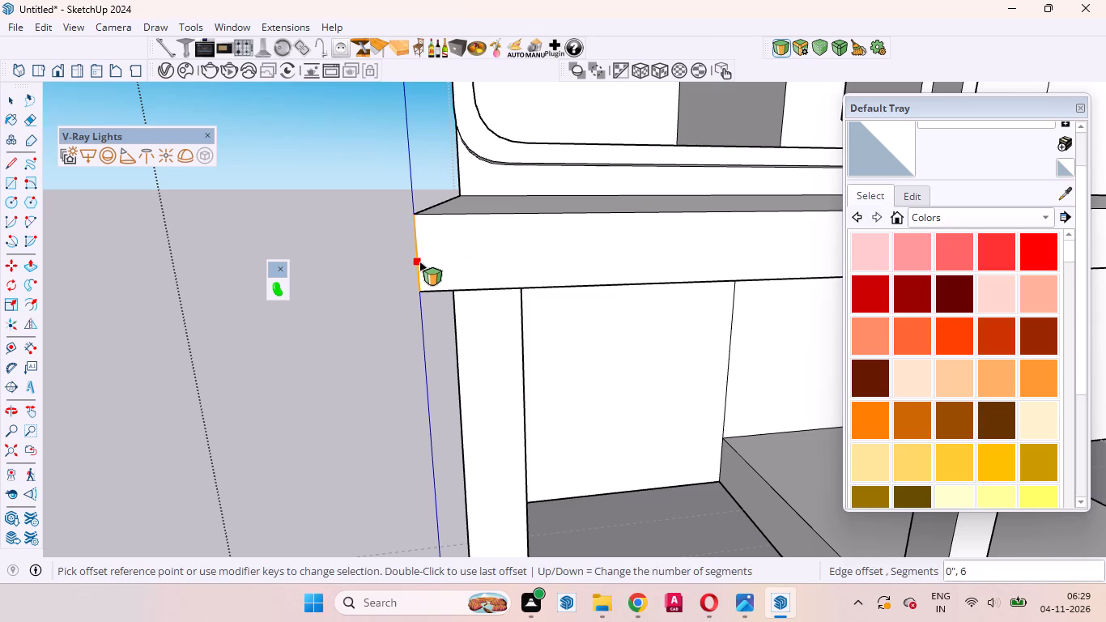
left_click(471, 260)
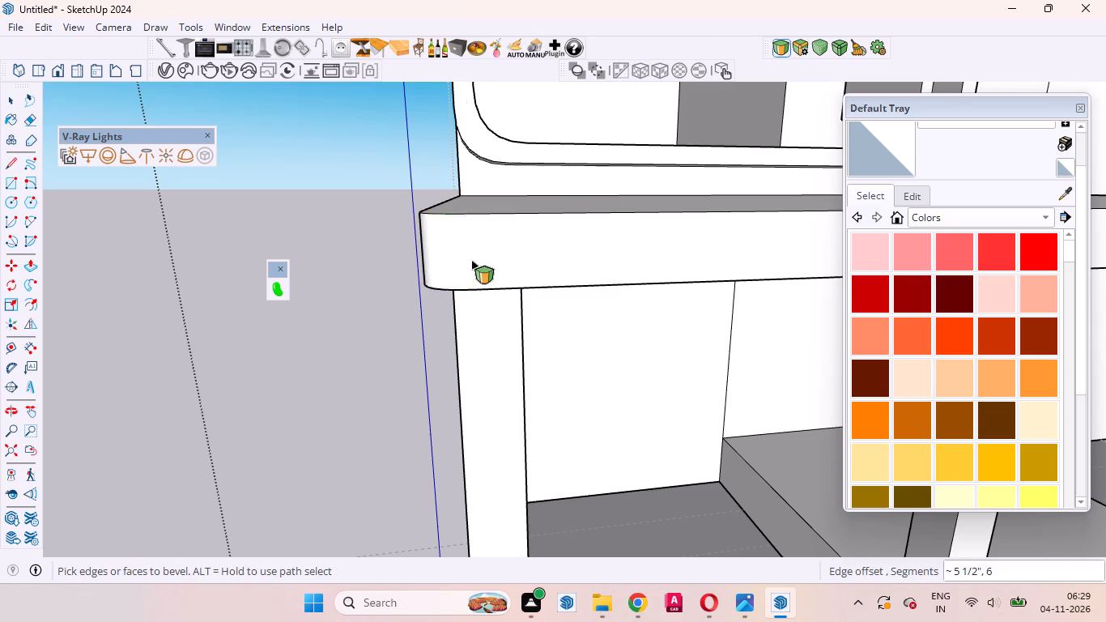
key("space")
left_click(349, 343)
Examine the rounded overhang slab, the columns, the entrance steps and the whole front from several distances and angles.
scroll(334, 383, "down", 13)
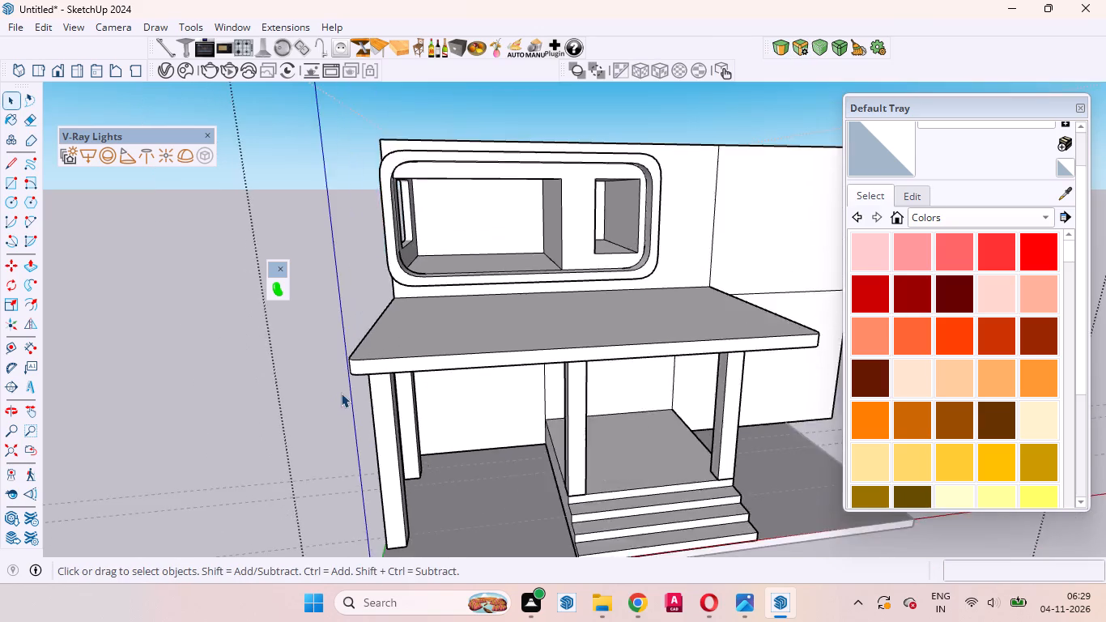
scroll(341, 393, "down", 3)
middle_click_drag(518, 411, 341, 287)
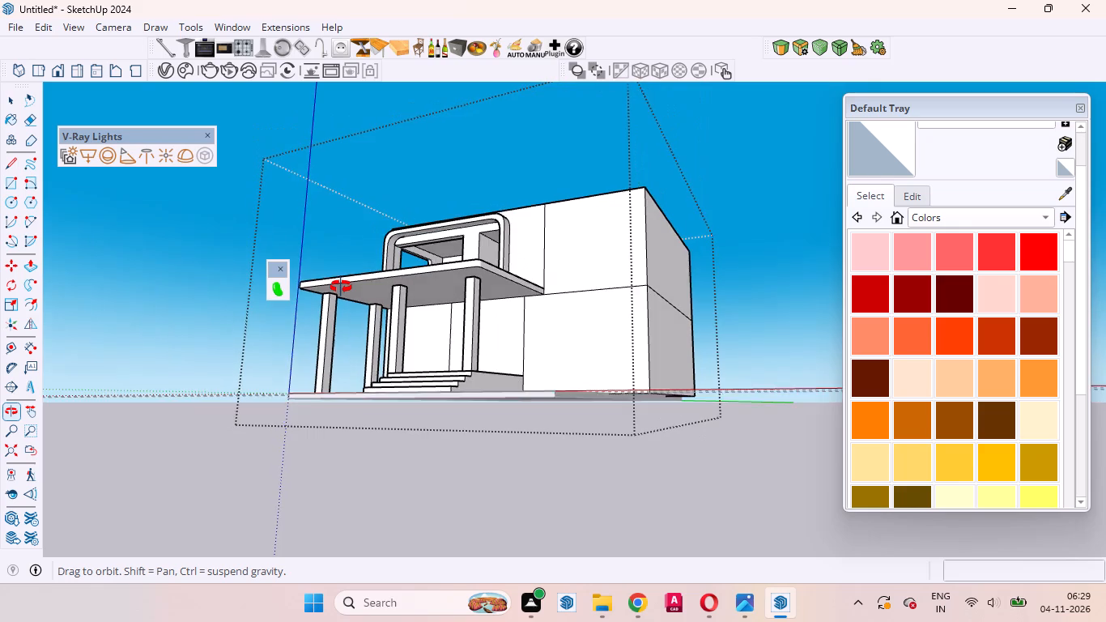
middle_click_drag(341, 287, 555, 287)
scroll(554, 288, "up", 1)
scroll(480, 347, "down", 10)
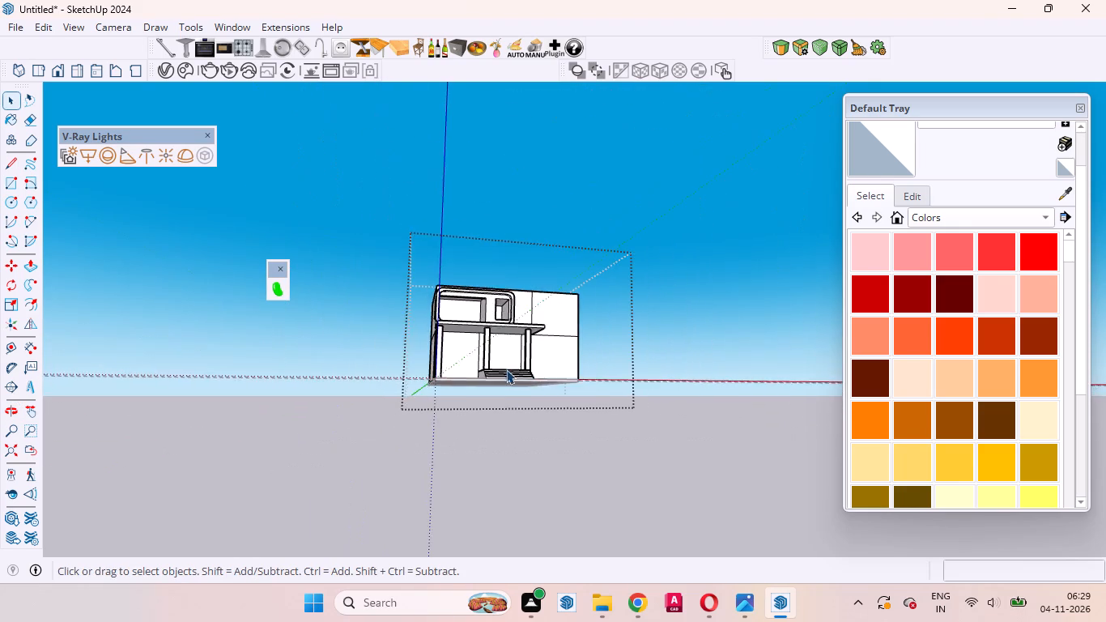
middle_click_drag(507, 373, 467, 411)
scroll(494, 354, "up", 10)
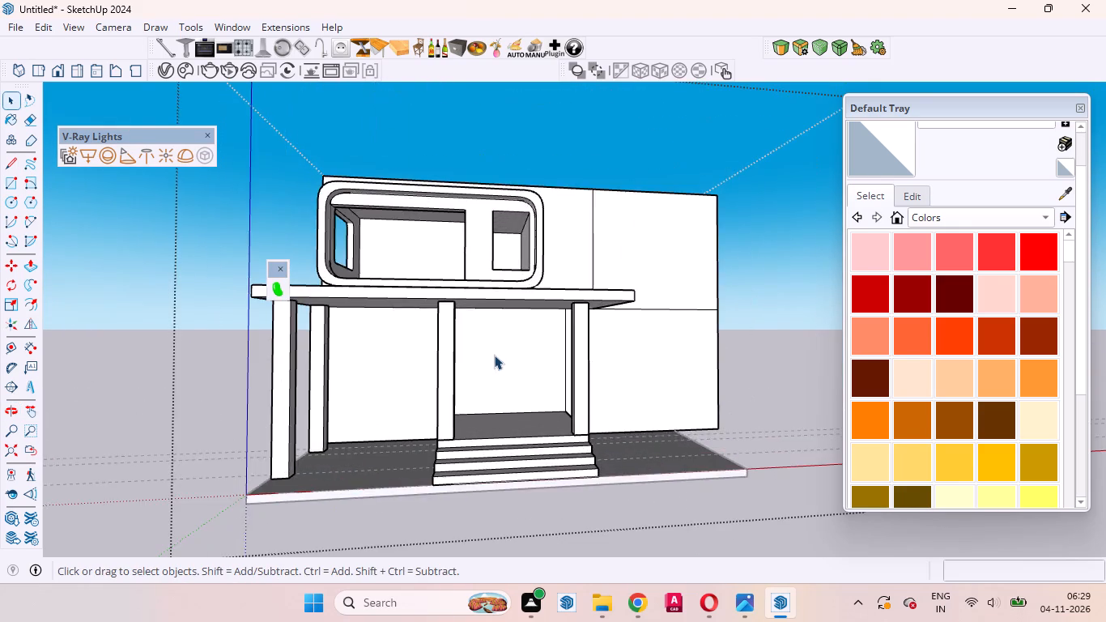
scroll(494, 356, "down", 5)
scroll(489, 413, "up", 6)
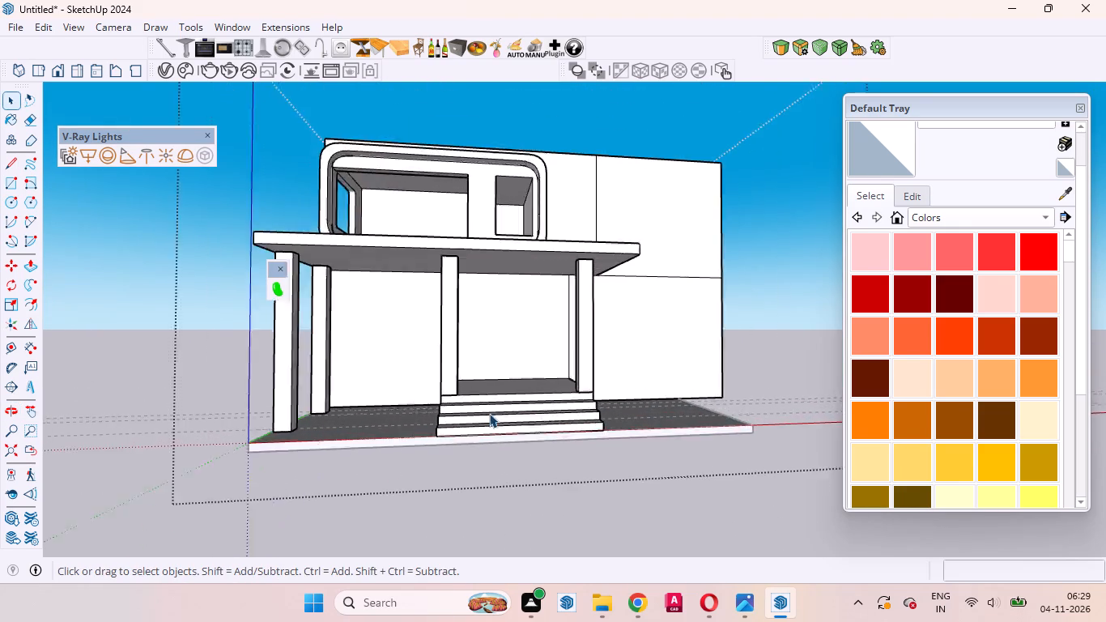
scroll(489, 413, "up", 5)
middle_click_drag(487, 415, 695, 411)
middle_click_drag(693, 414, 506, 447)
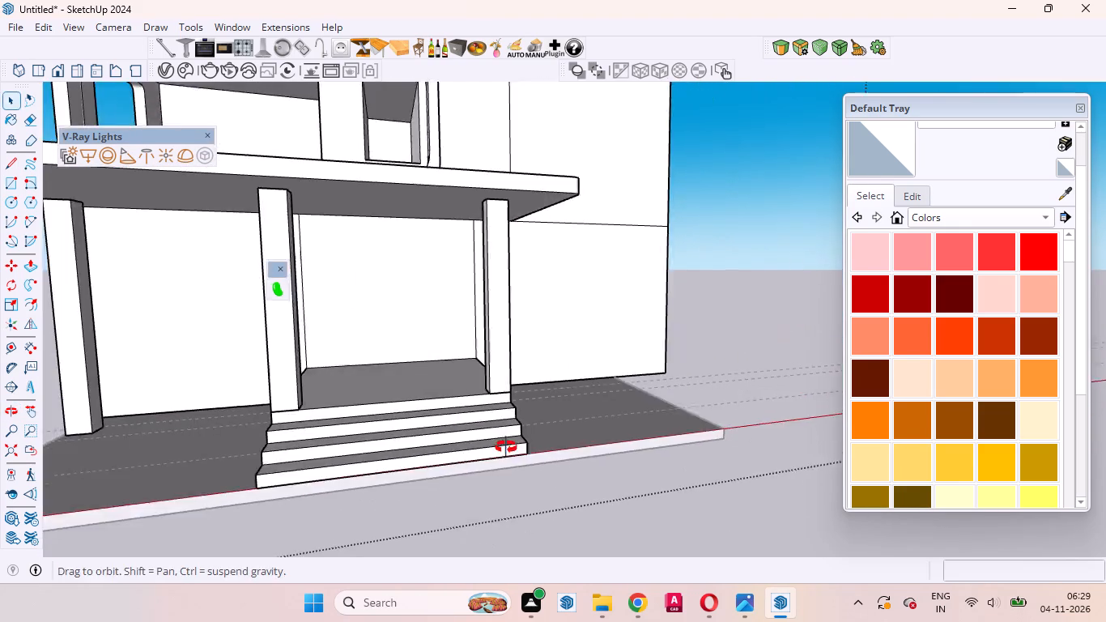
middle_click_drag(506, 447, 497, 445)
scroll(496, 441, "down", 10)
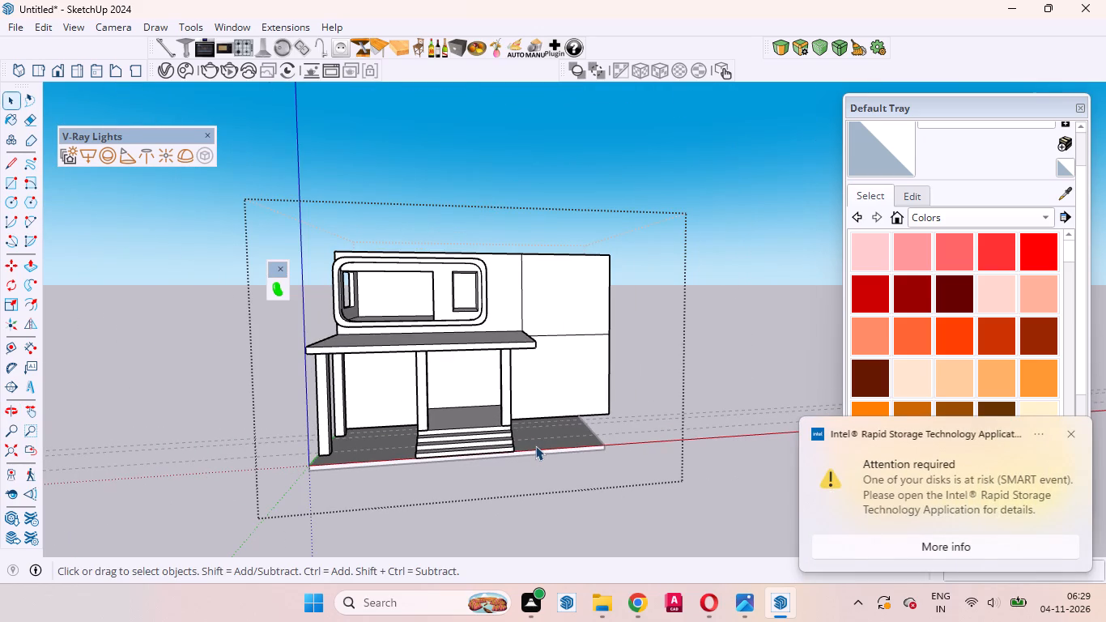
scroll(535, 443, "down", 5)
scroll(540, 424, "up", 6)
middle_click_drag(534, 428, 521, 410)
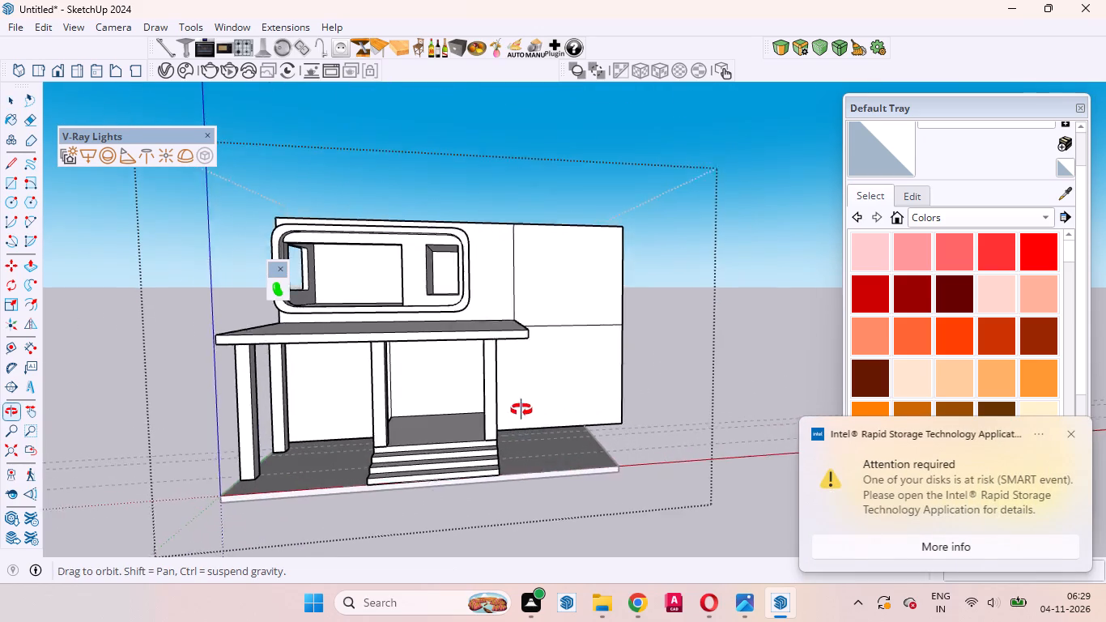
middle_click_drag(521, 410, 467, 353)
scroll(470, 353, "up", 4)
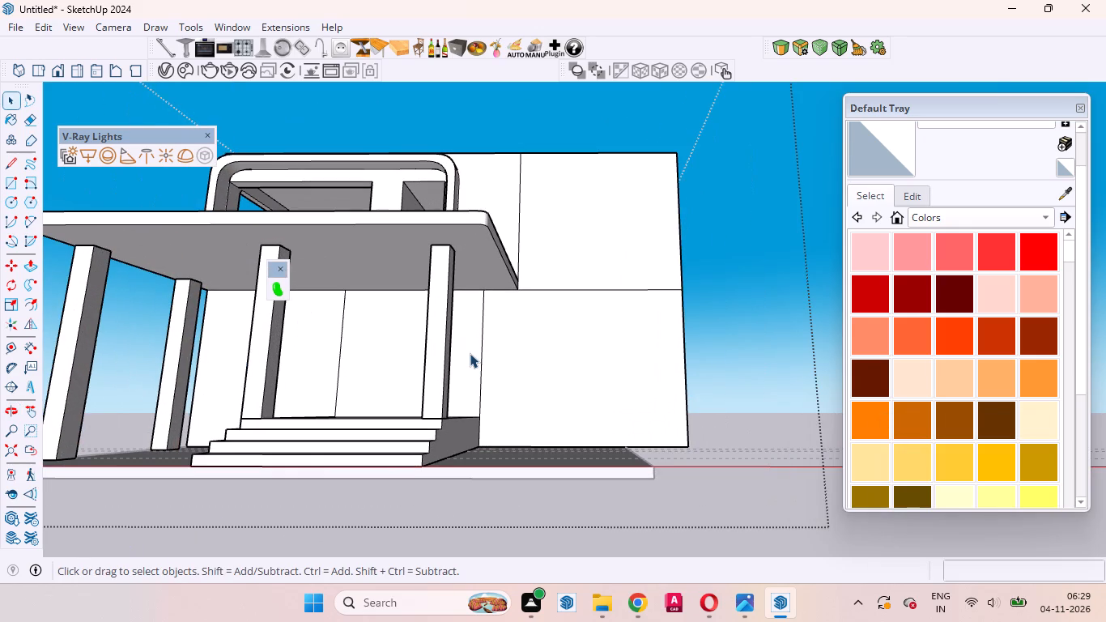
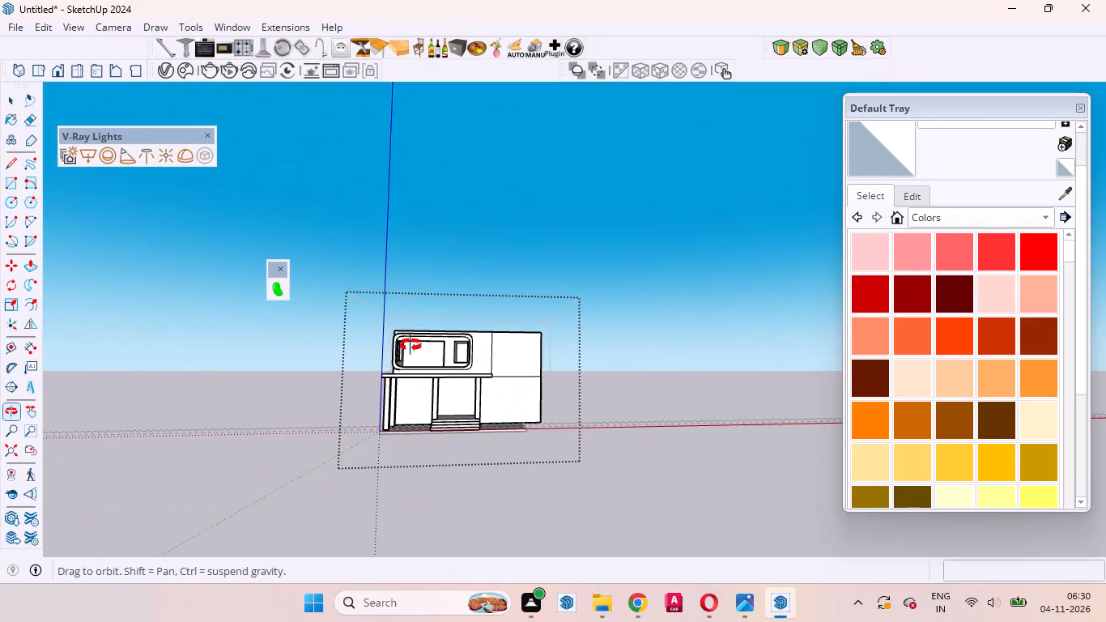
Select the wall face around the openings inside the rounded upper frame and display the 1001bit - tools set.
scroll(444, 338, "up", 20)
scroll(444, 338, "up", 1)
left_click(477, 359)
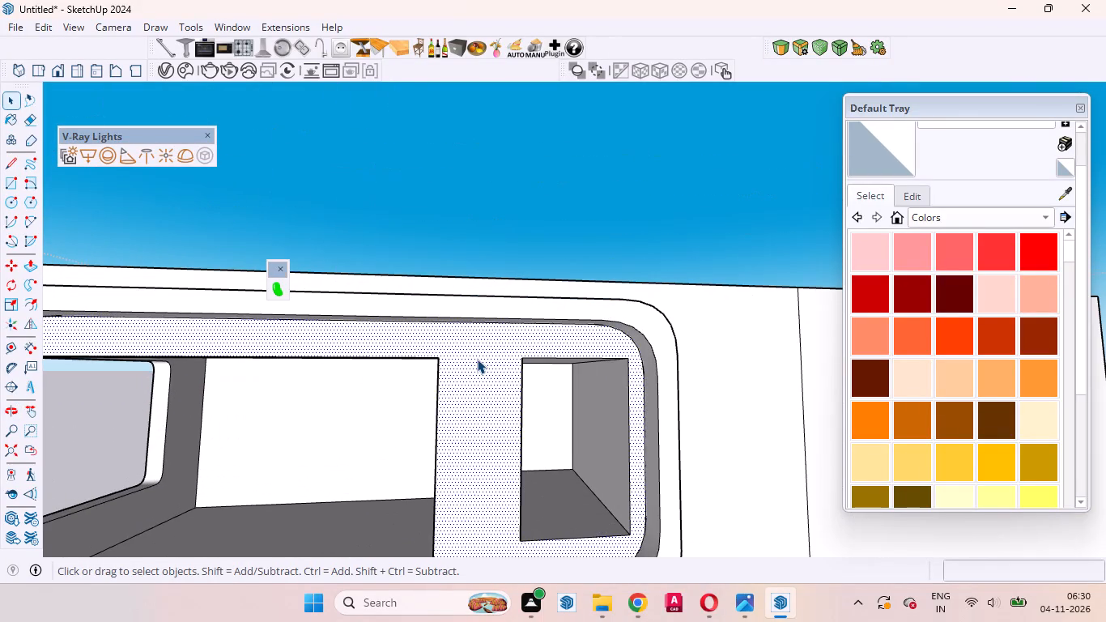
scroll(478, 359, "down", 10)
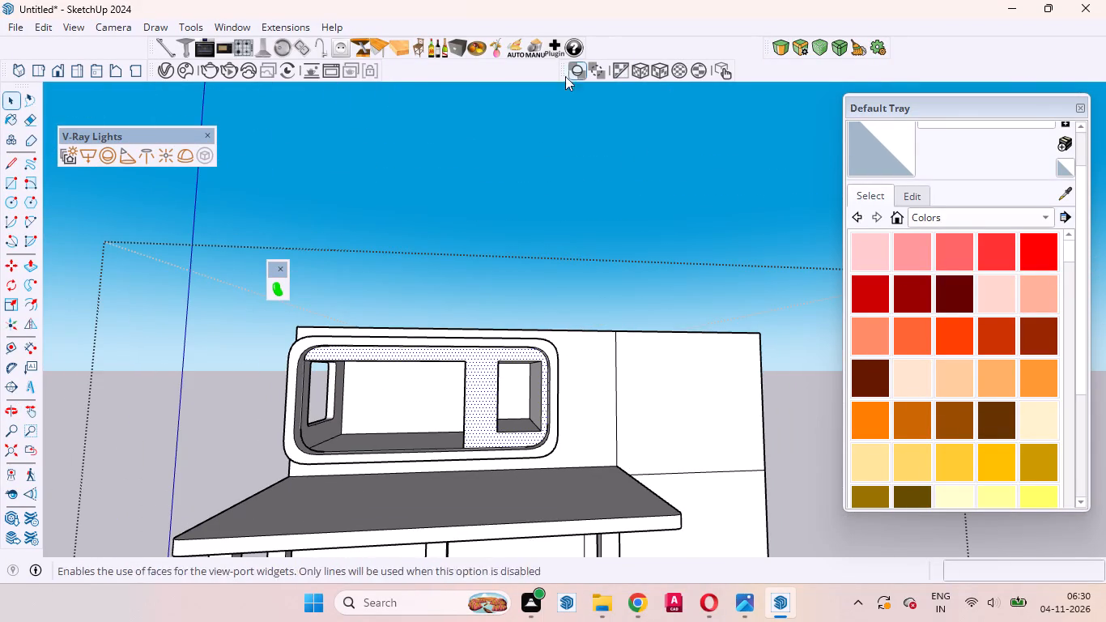
right_click(436, 16)
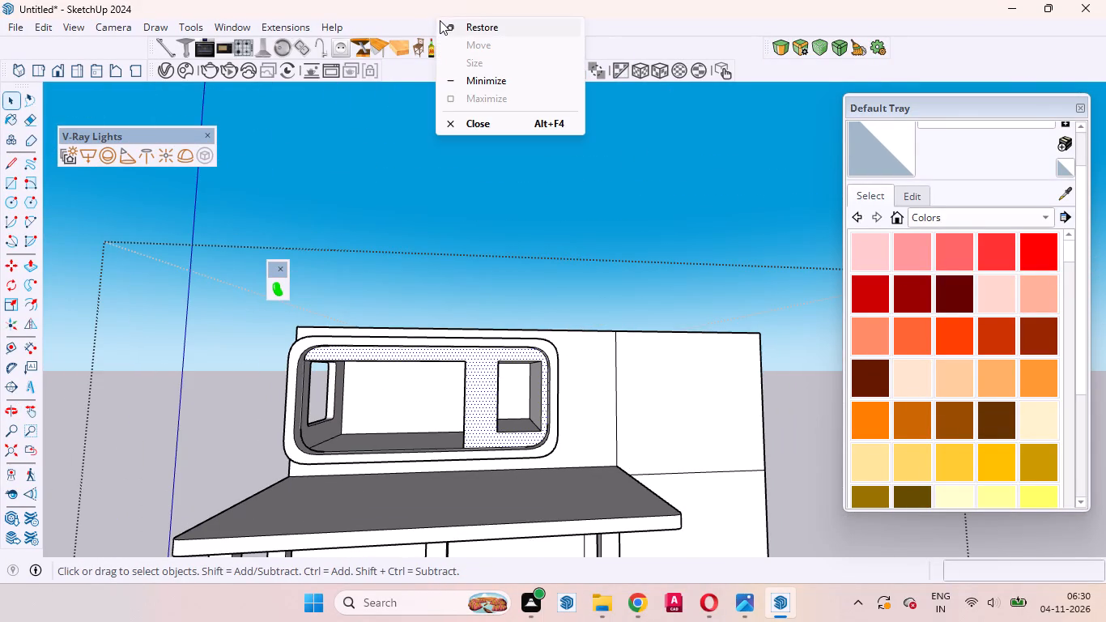
right_click(598, 25)
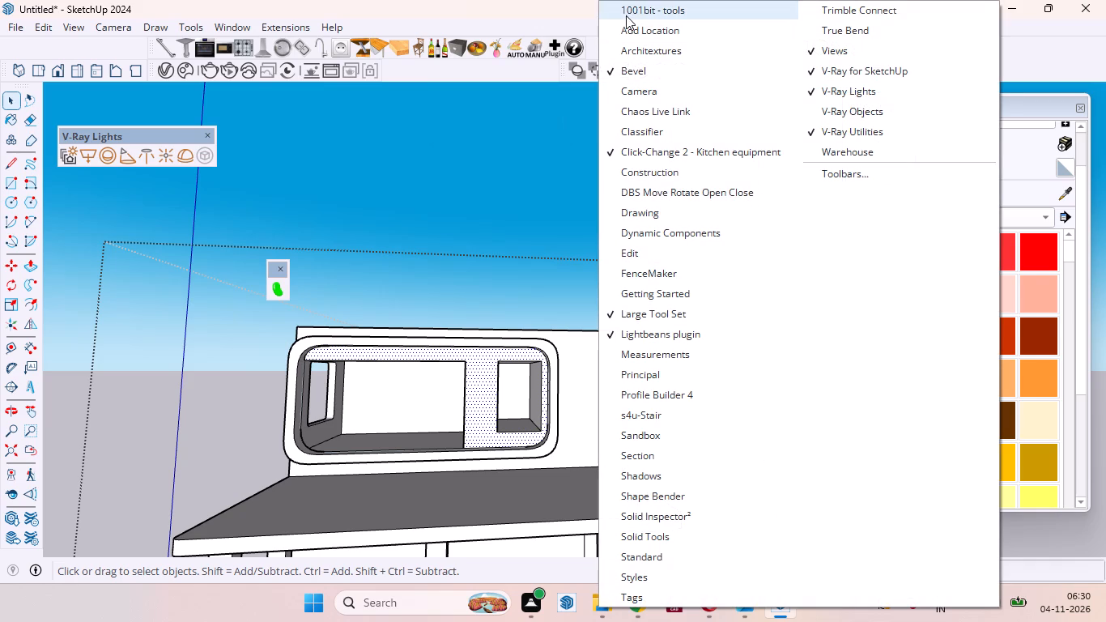
left_click(626, 15)
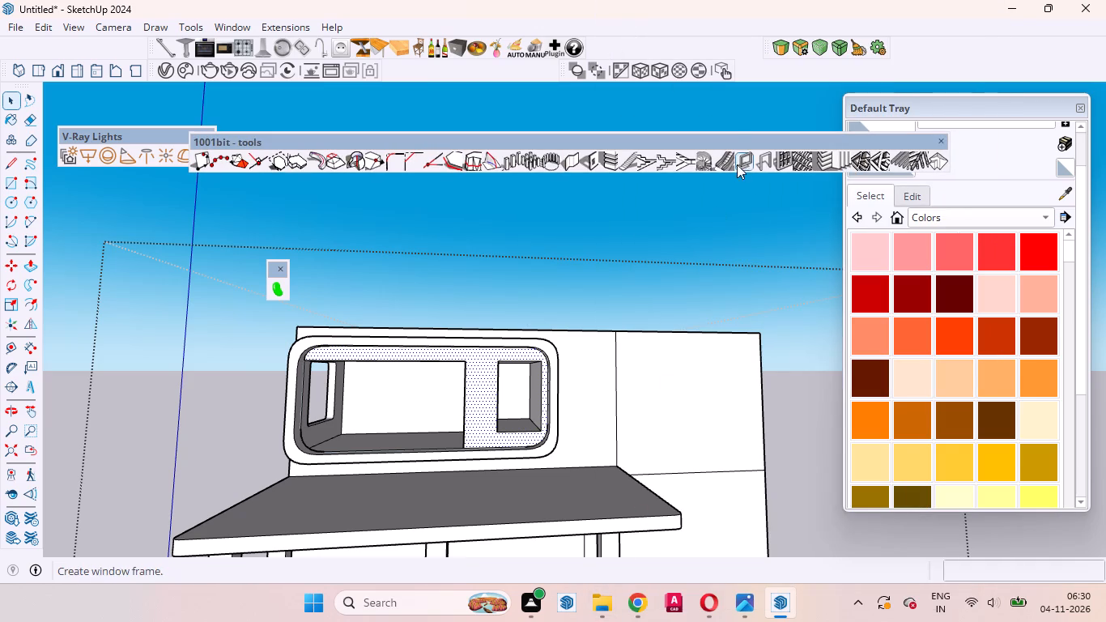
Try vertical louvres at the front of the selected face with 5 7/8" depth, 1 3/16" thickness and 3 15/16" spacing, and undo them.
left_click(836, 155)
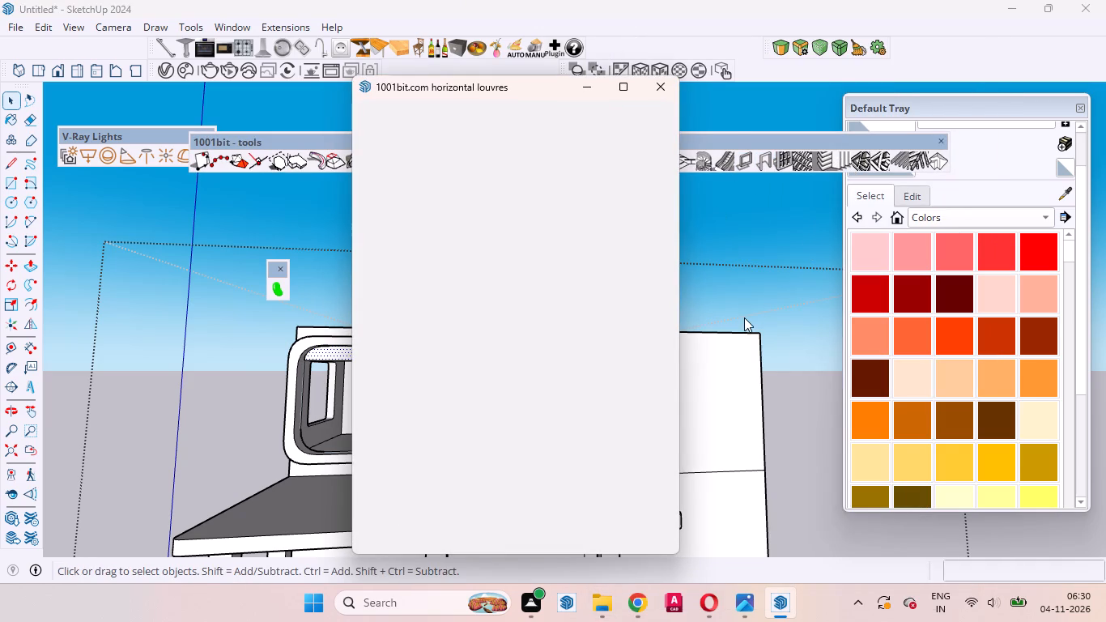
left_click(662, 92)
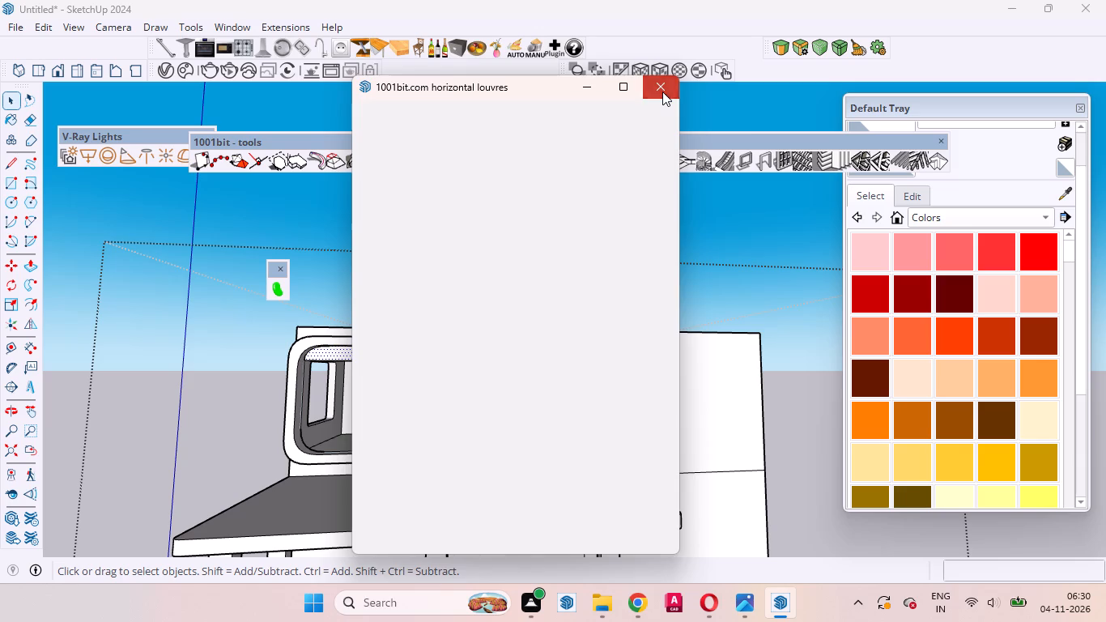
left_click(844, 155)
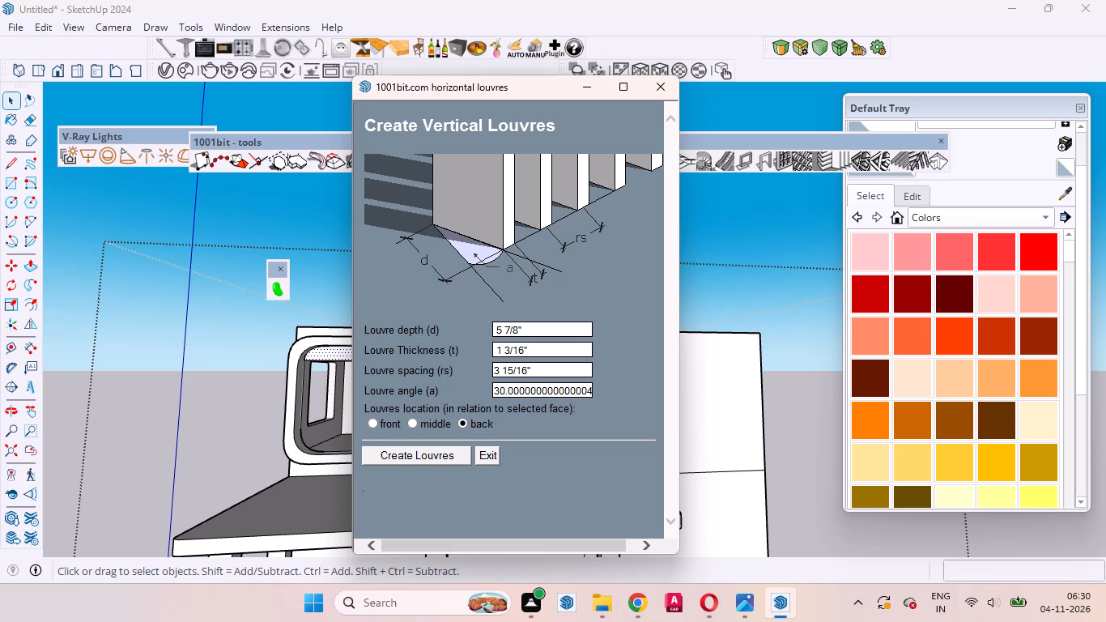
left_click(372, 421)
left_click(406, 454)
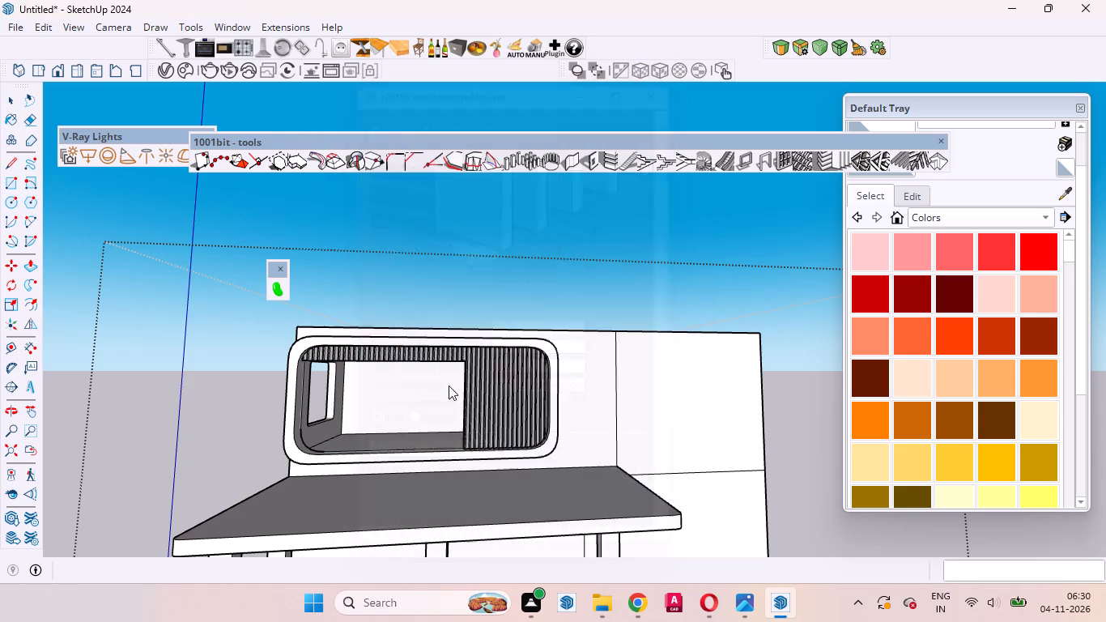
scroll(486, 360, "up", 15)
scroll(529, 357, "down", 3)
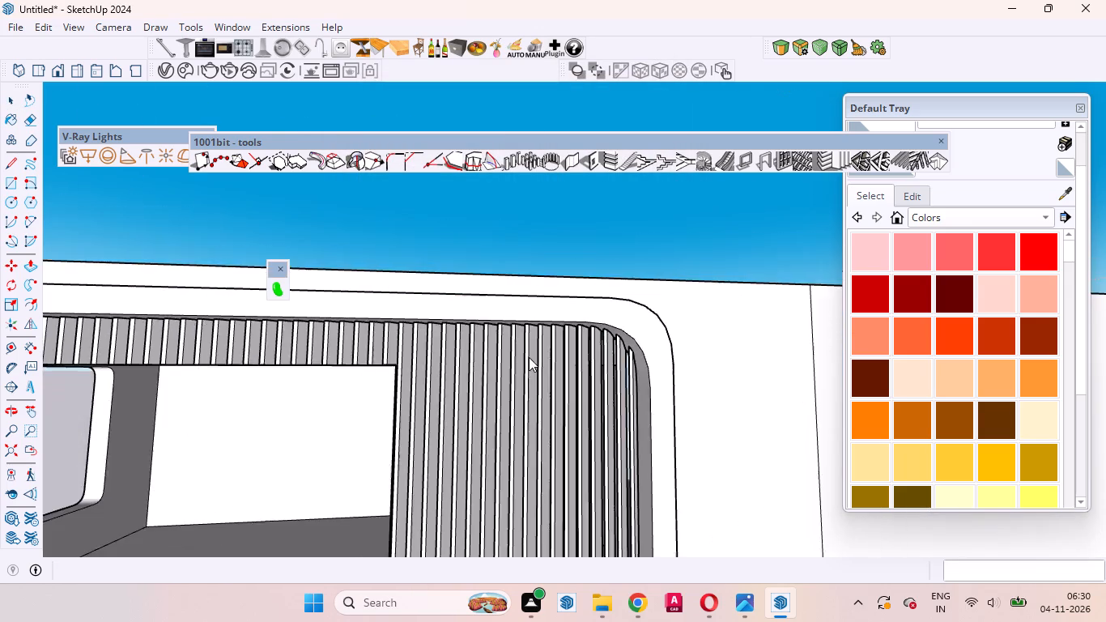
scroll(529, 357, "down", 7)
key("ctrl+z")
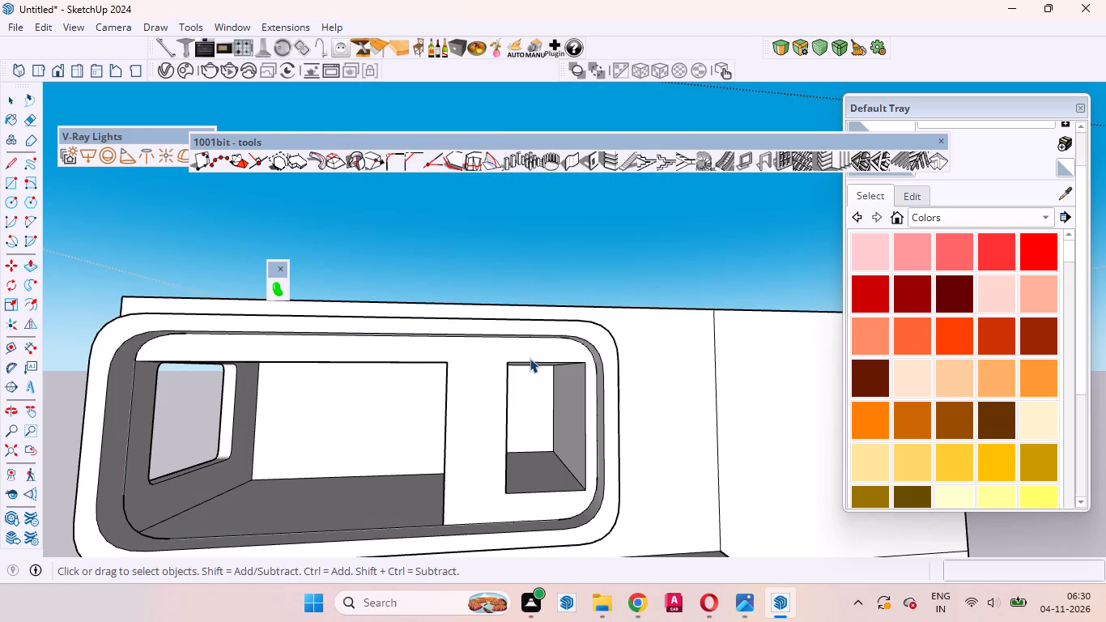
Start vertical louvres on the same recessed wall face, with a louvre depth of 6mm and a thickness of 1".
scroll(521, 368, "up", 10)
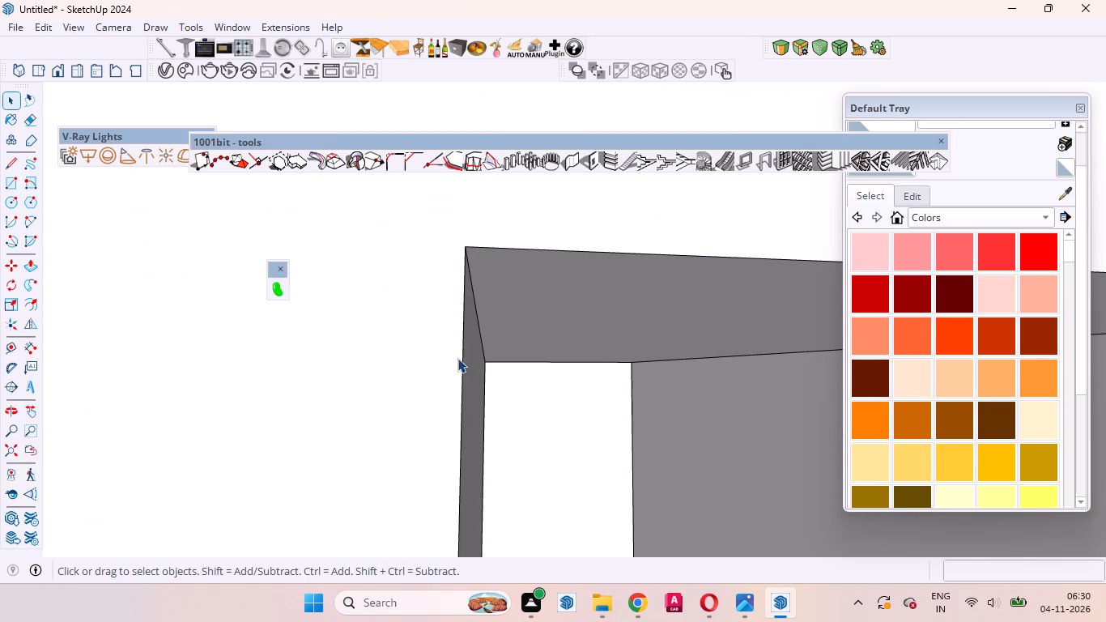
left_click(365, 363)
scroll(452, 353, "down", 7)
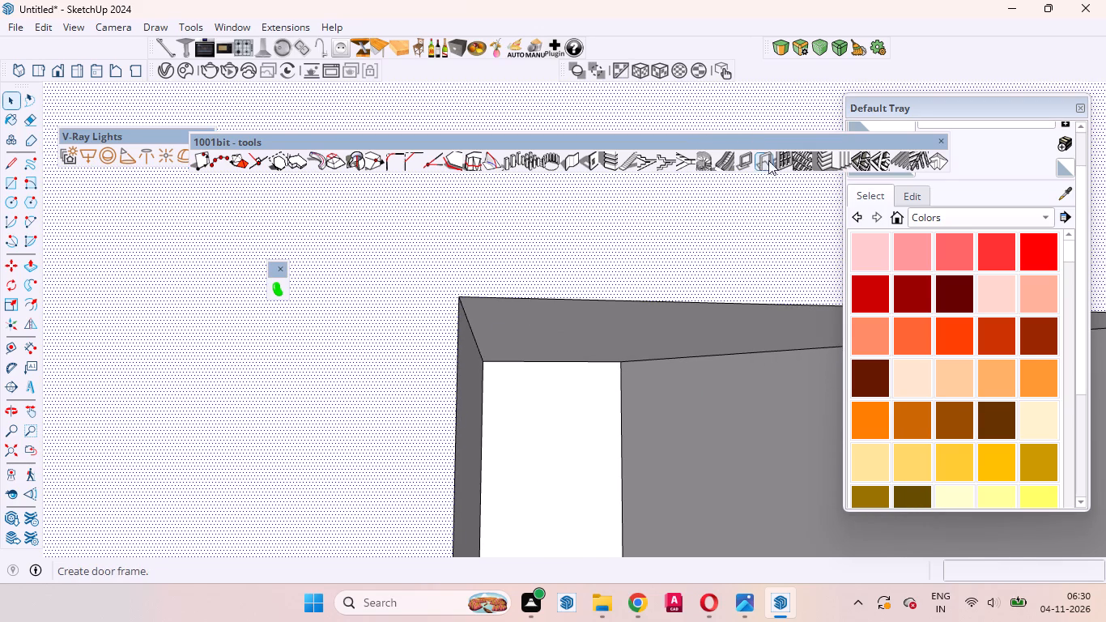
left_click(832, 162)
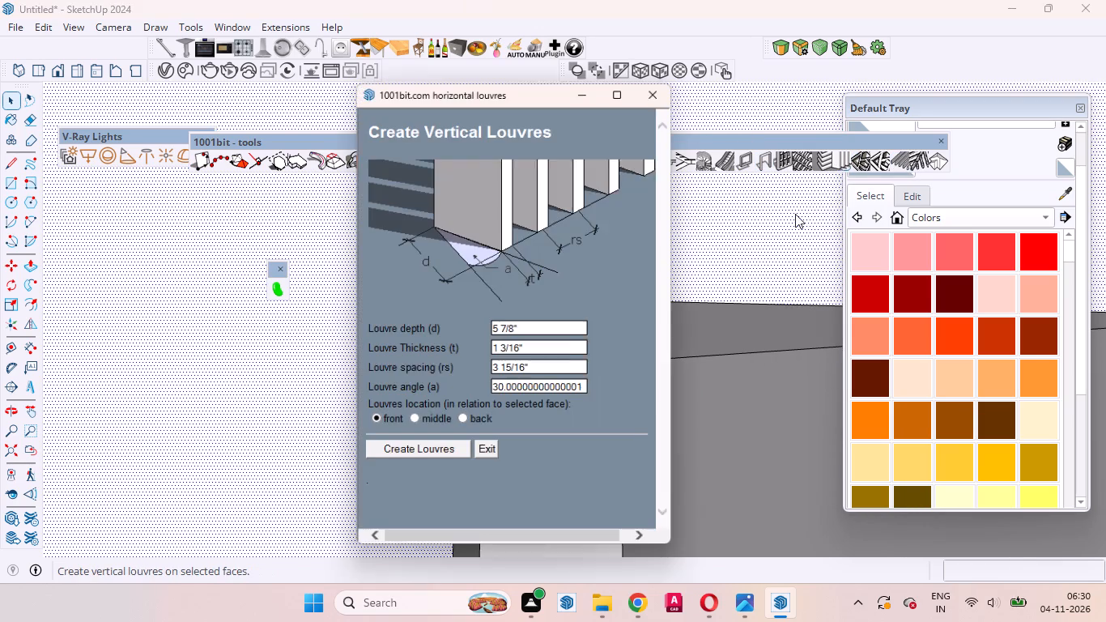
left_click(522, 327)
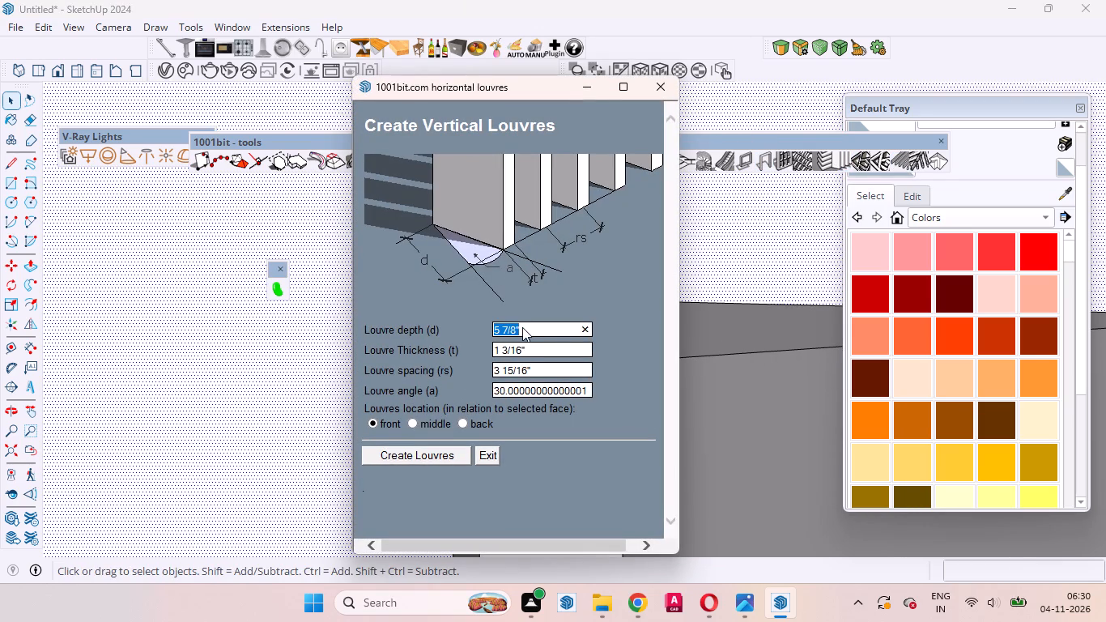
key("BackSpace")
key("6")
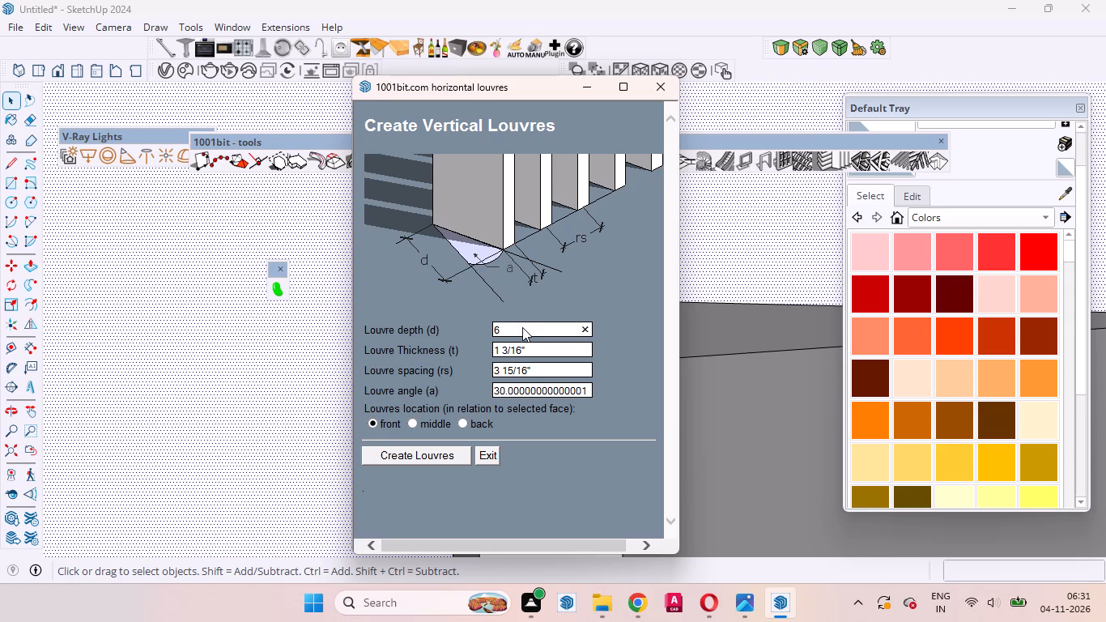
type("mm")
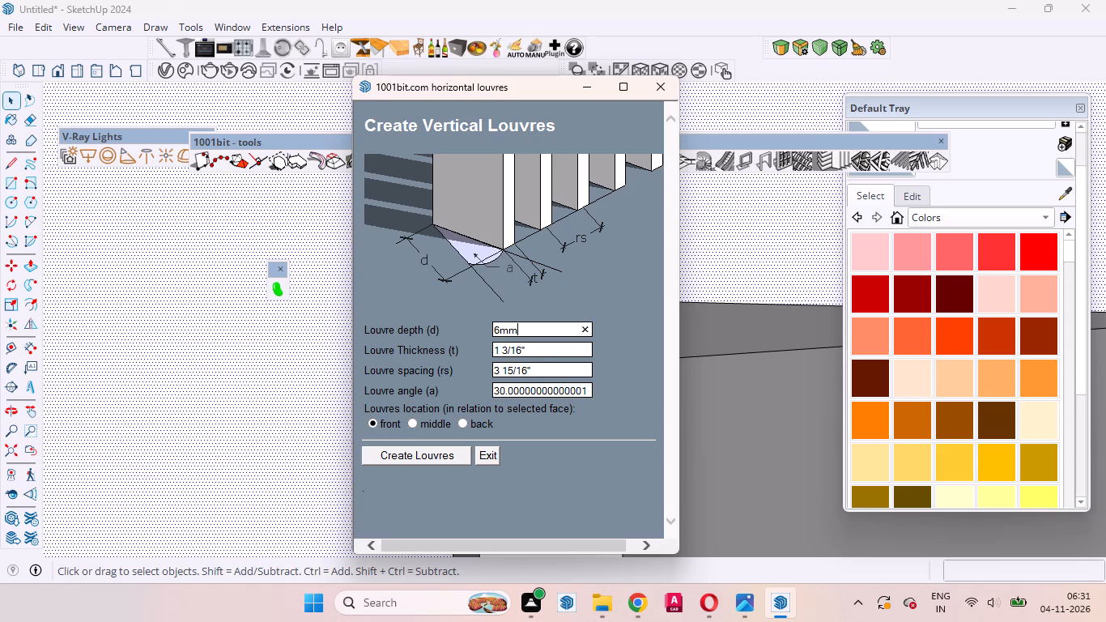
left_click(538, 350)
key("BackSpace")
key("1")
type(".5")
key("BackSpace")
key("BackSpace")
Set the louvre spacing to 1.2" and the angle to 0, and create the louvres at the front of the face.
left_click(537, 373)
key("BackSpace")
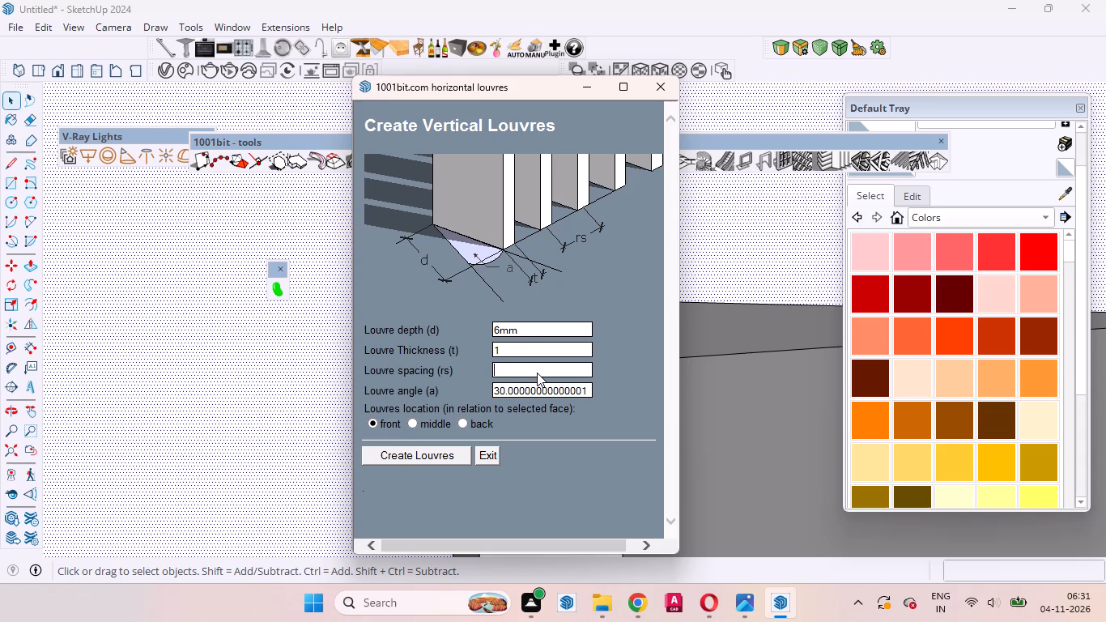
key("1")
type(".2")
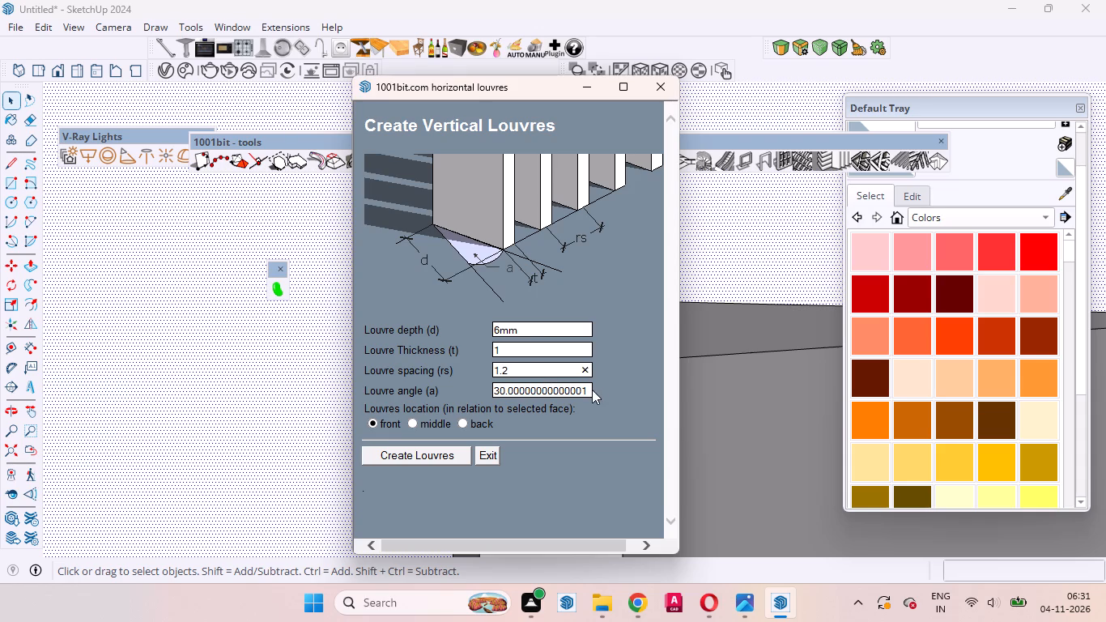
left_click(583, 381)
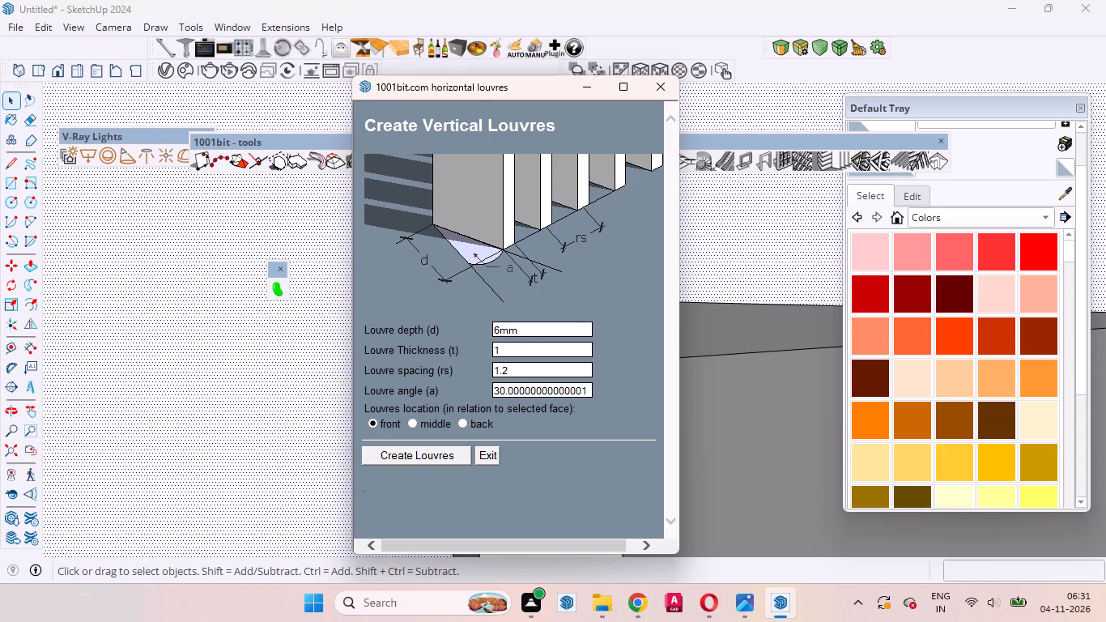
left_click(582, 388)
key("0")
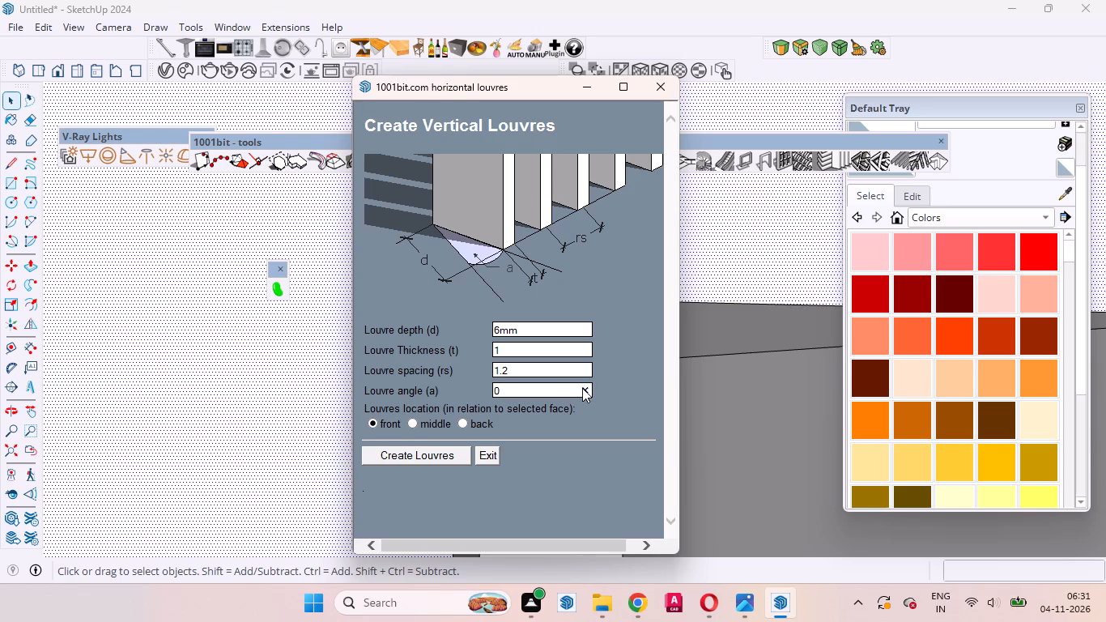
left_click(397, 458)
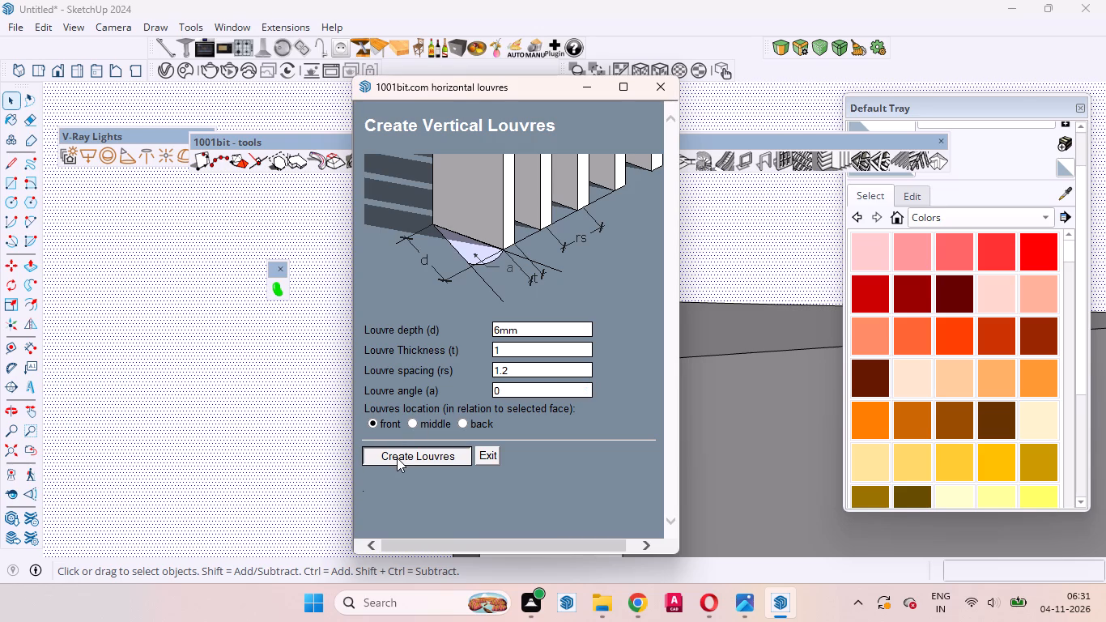
Examine the fine vertical louvres inside the rounded frame from several distances and angles, including over the small window opening.
scroll(397, 458, "down", 20)
scroll(397, 458, "down", 4)
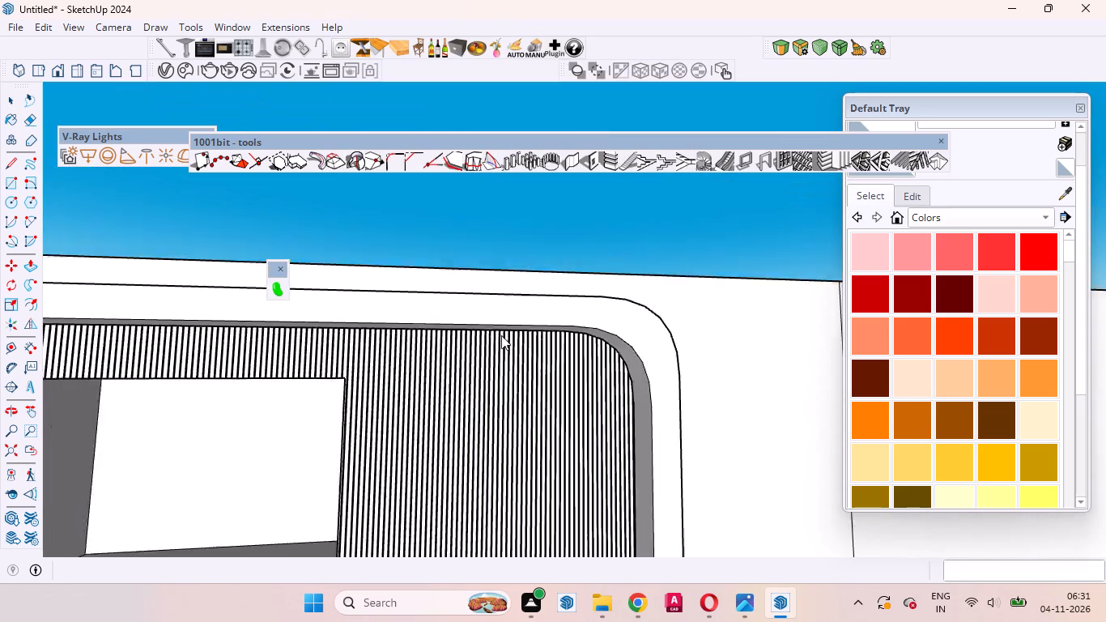
scroll(501, 335, "down", 7)
scroll(390, 338, "up", 5)
middle_click_drag(436, 352, 436, 381)
scroll(450, 351, "down", 6)
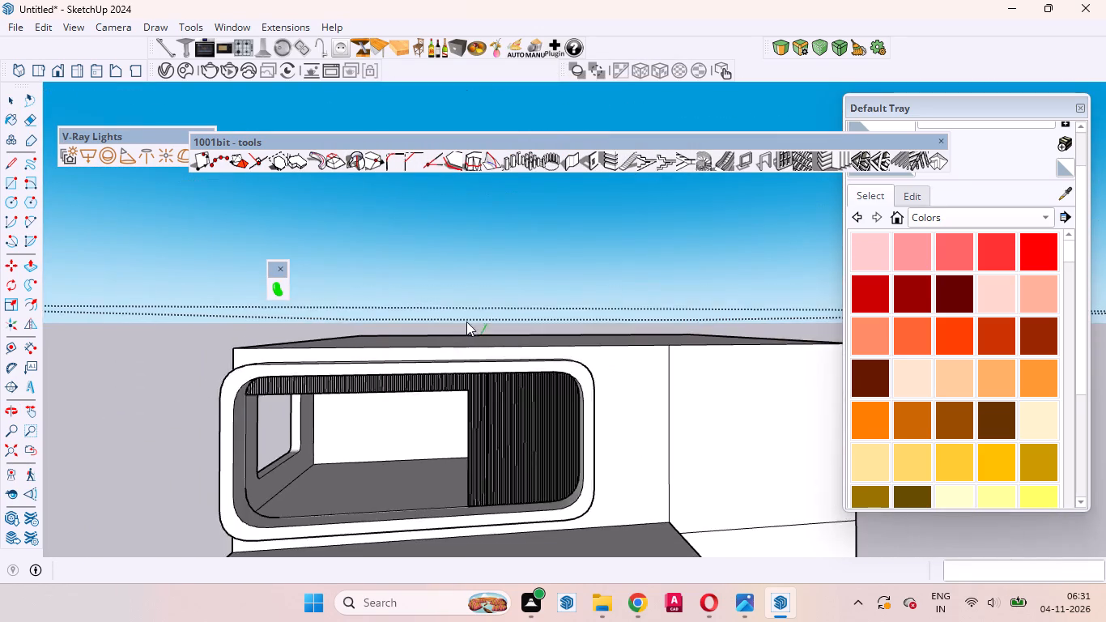
scroll(466, 322, "down", 5)
scroll(473, 351, "up", 17)
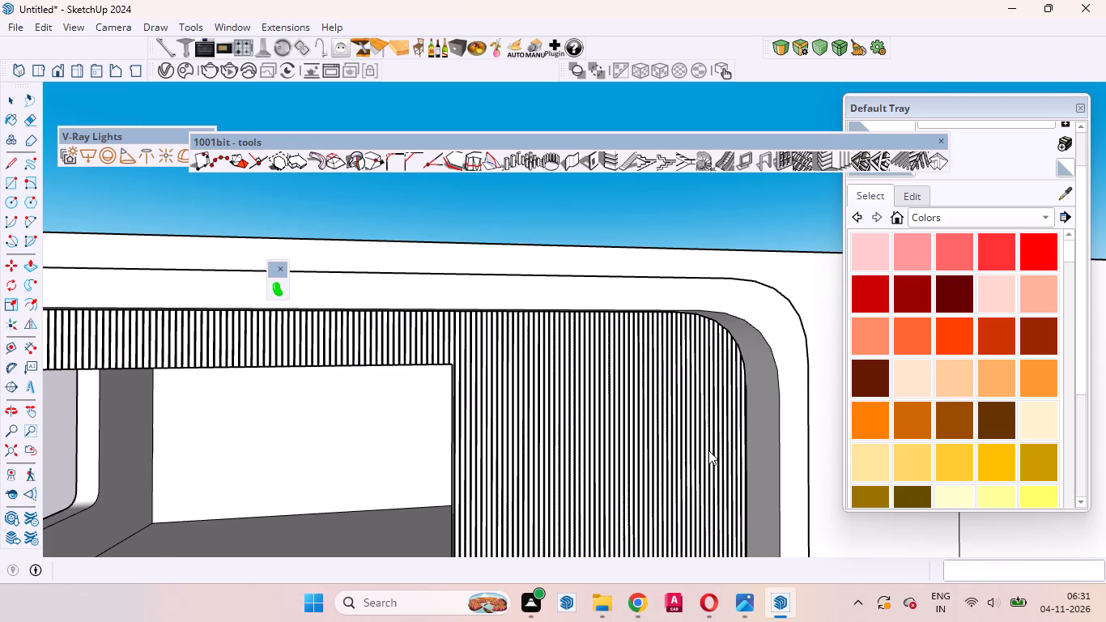
scroll(662, 496, "down", 4)
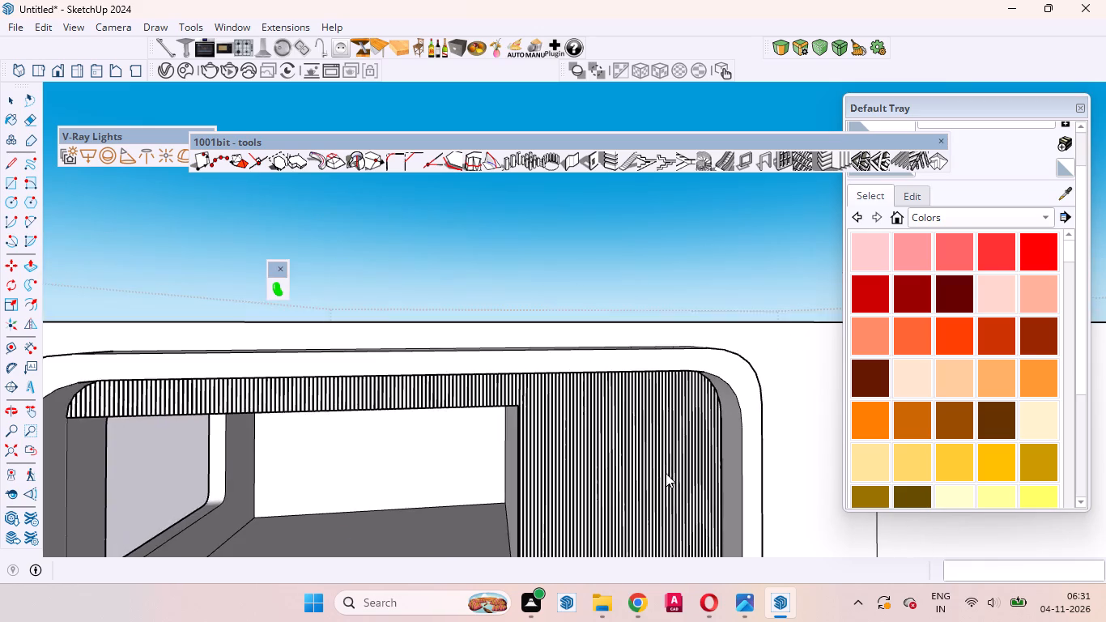
scroll(666, 471, "up", 4)
scroll(669, 433, "down", 16)
scroll(651, 446, "up", 11)
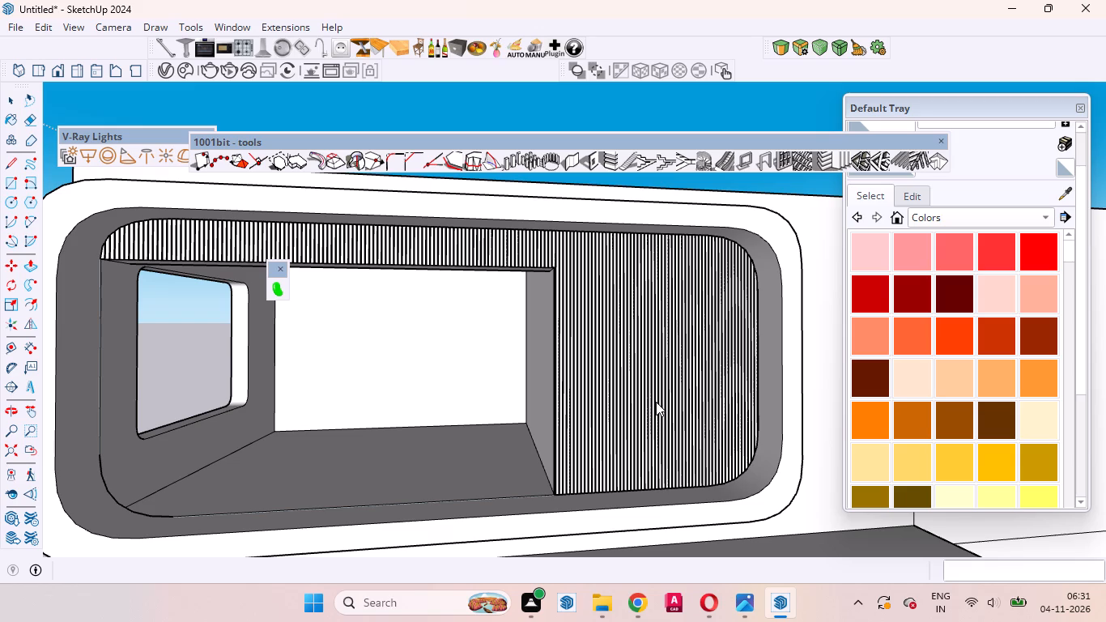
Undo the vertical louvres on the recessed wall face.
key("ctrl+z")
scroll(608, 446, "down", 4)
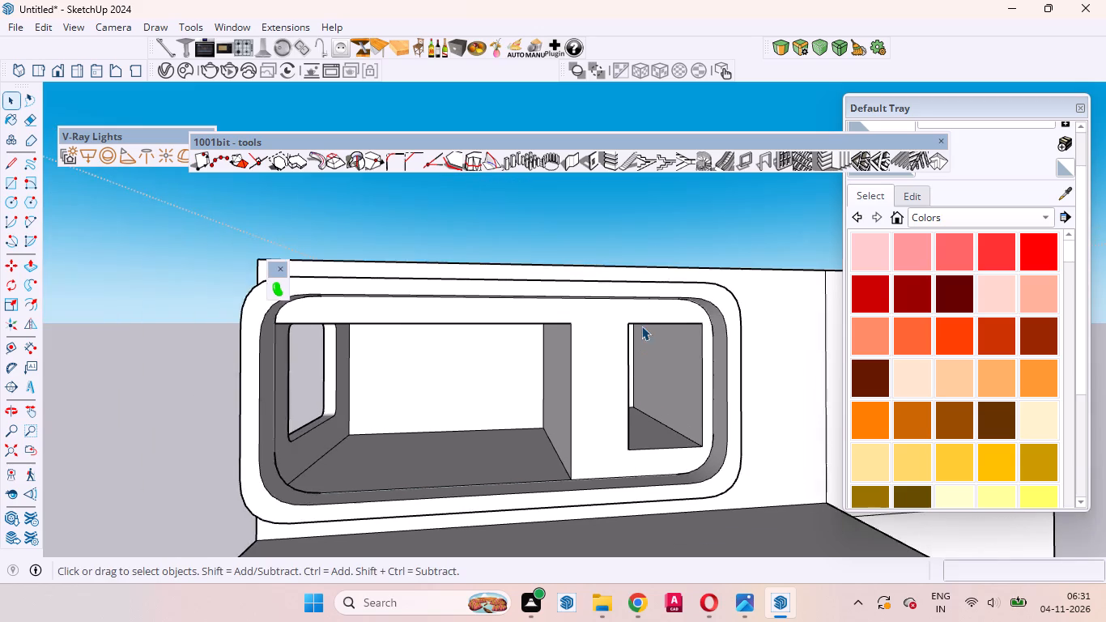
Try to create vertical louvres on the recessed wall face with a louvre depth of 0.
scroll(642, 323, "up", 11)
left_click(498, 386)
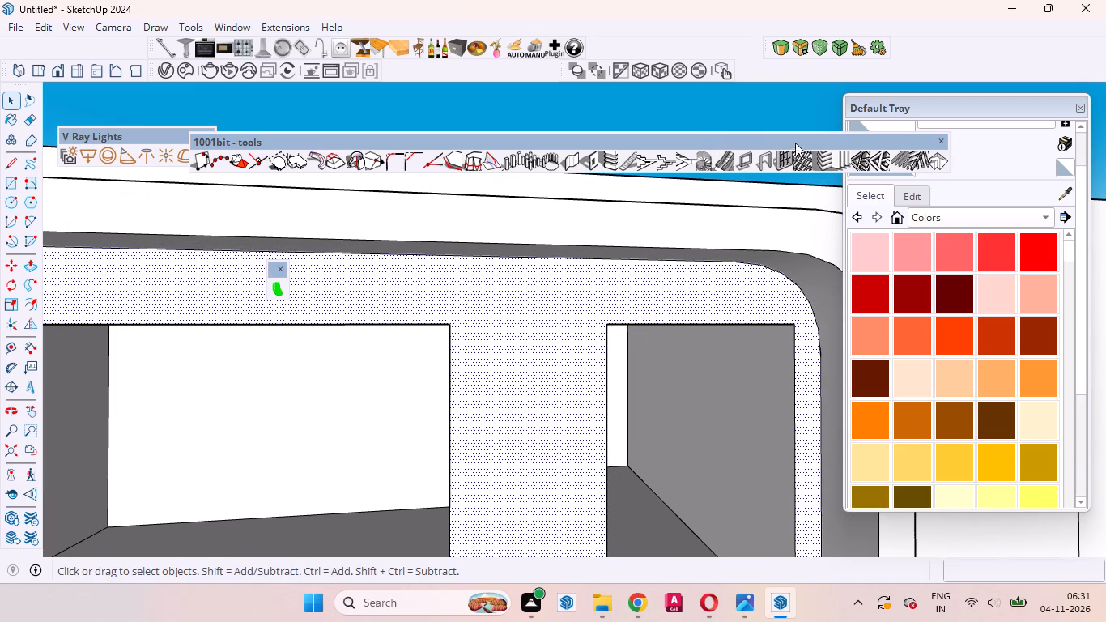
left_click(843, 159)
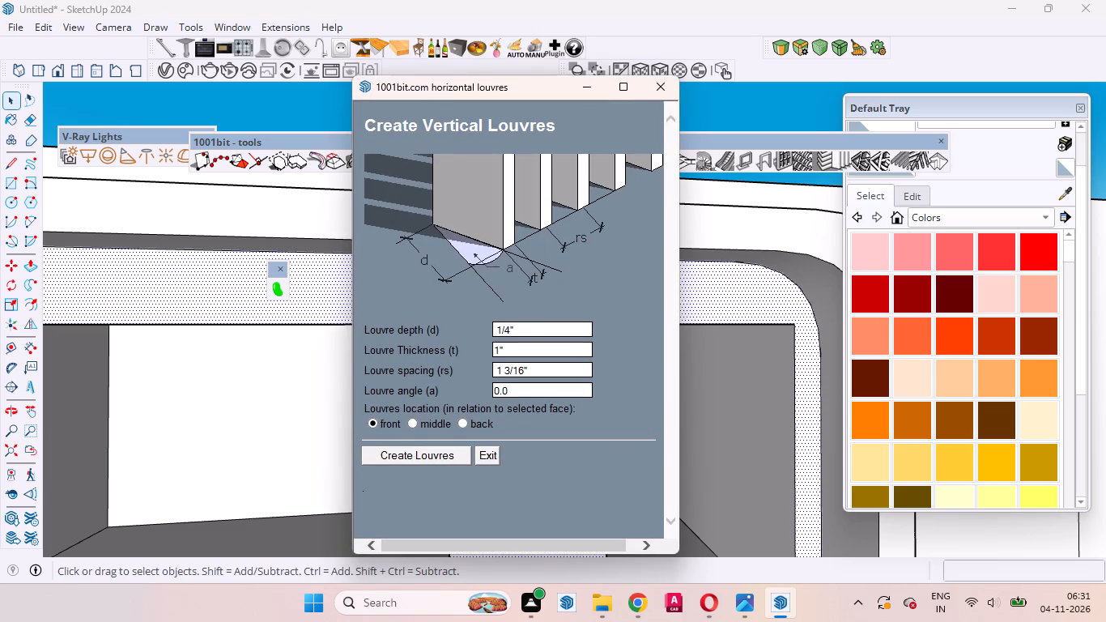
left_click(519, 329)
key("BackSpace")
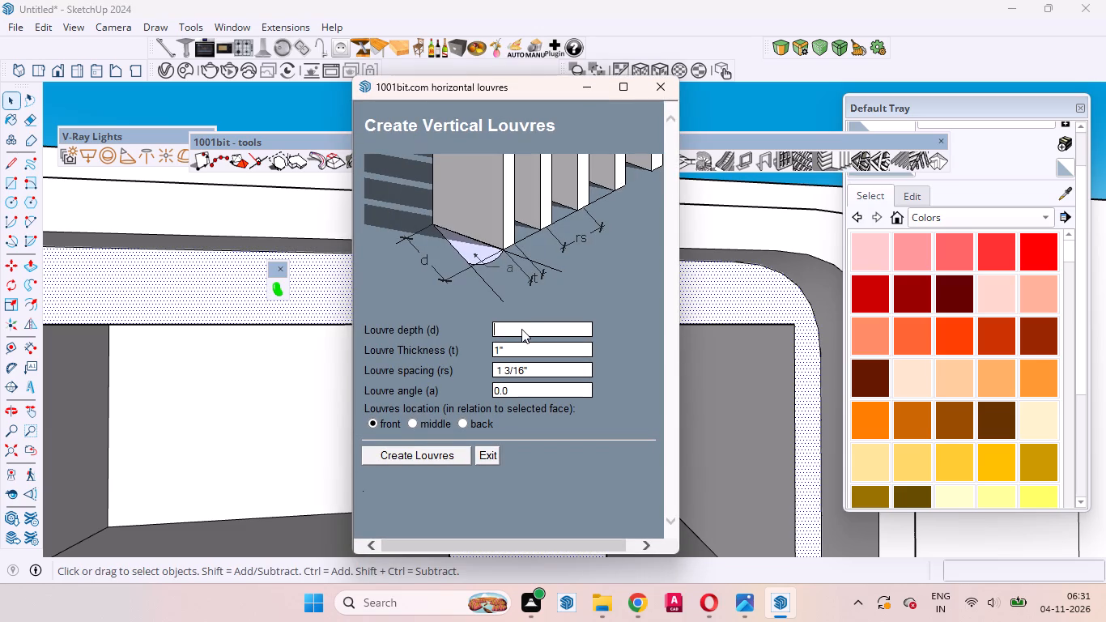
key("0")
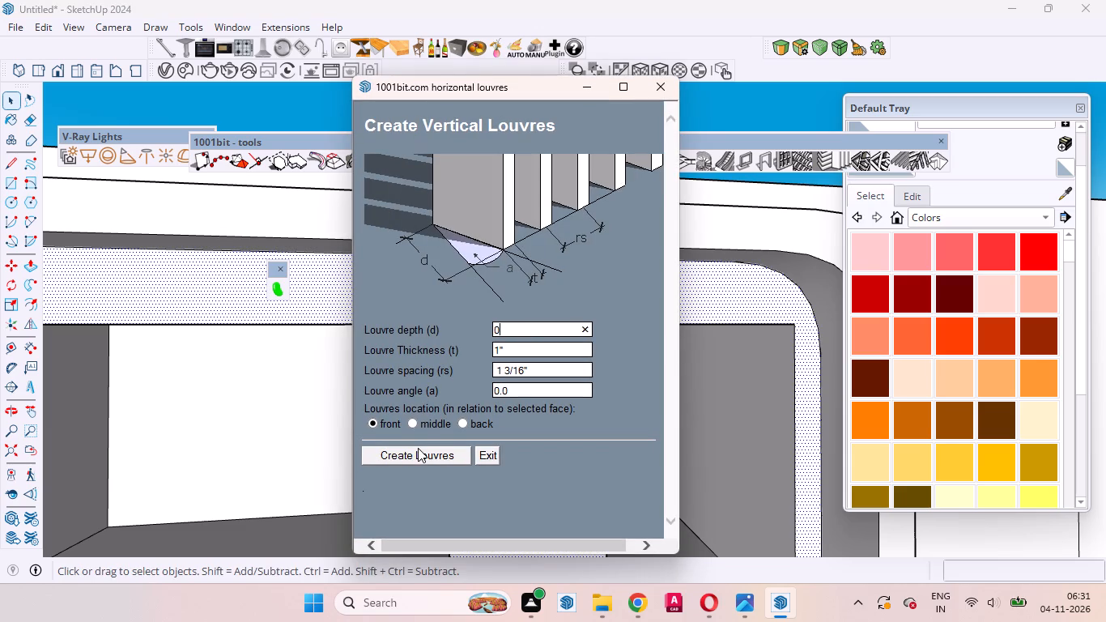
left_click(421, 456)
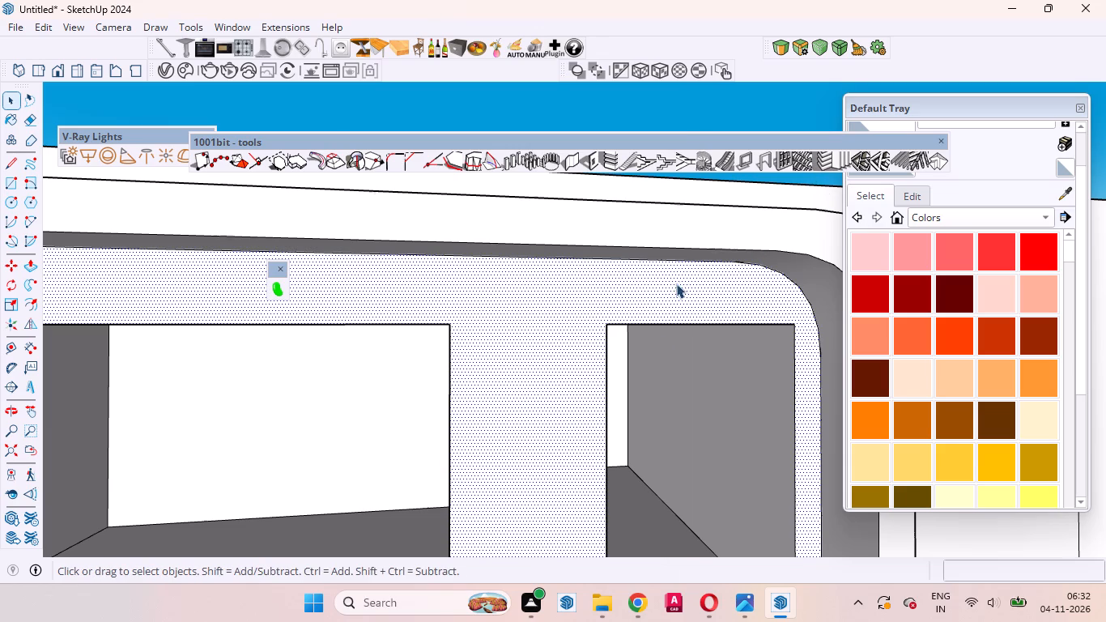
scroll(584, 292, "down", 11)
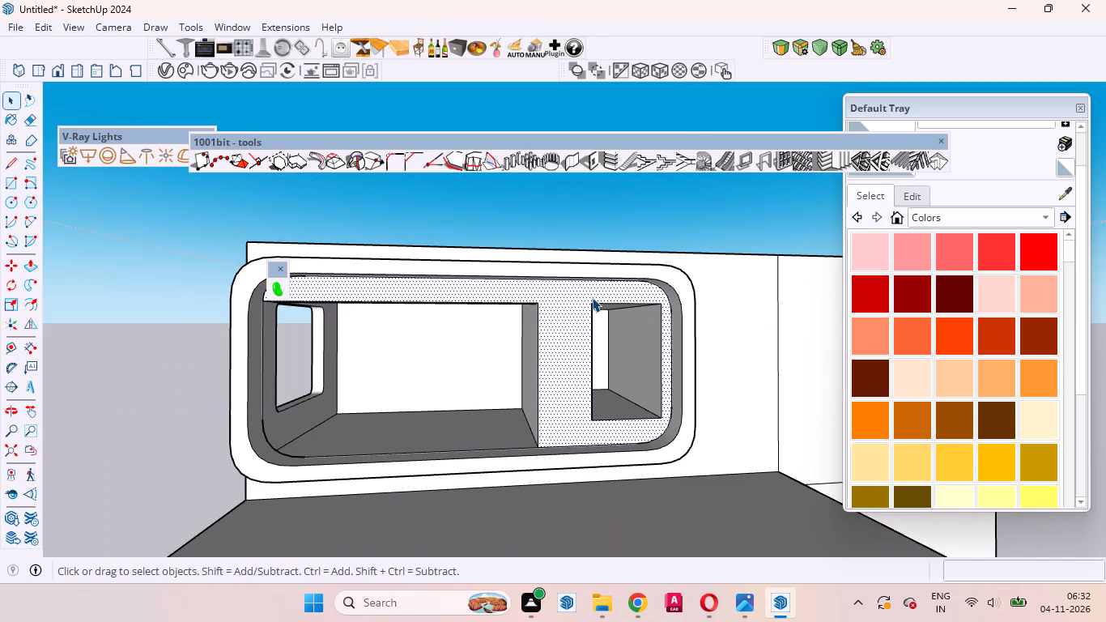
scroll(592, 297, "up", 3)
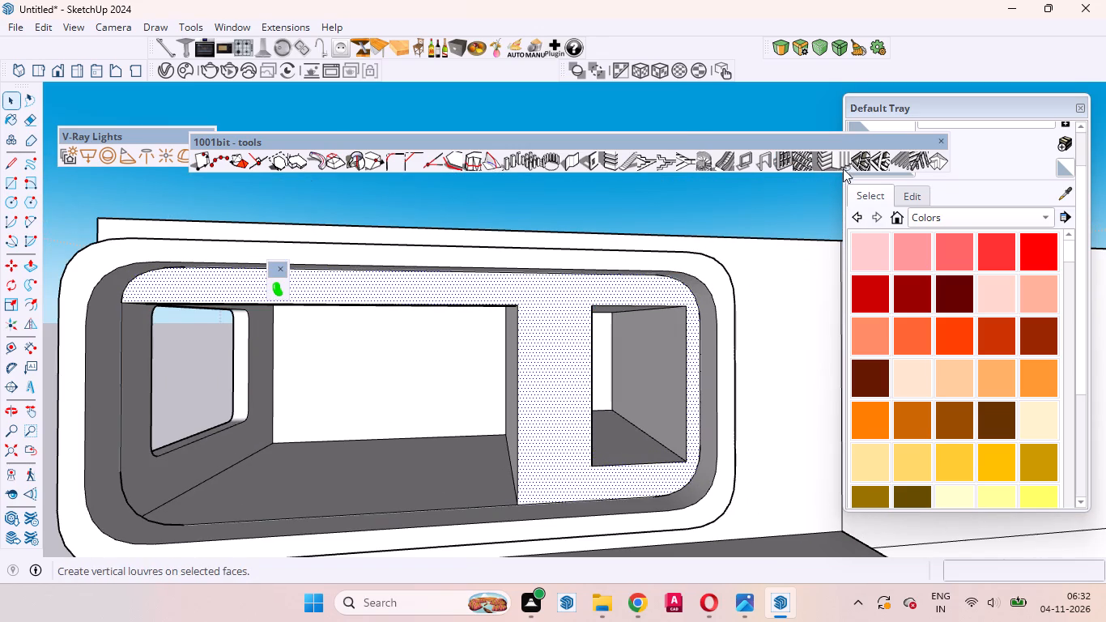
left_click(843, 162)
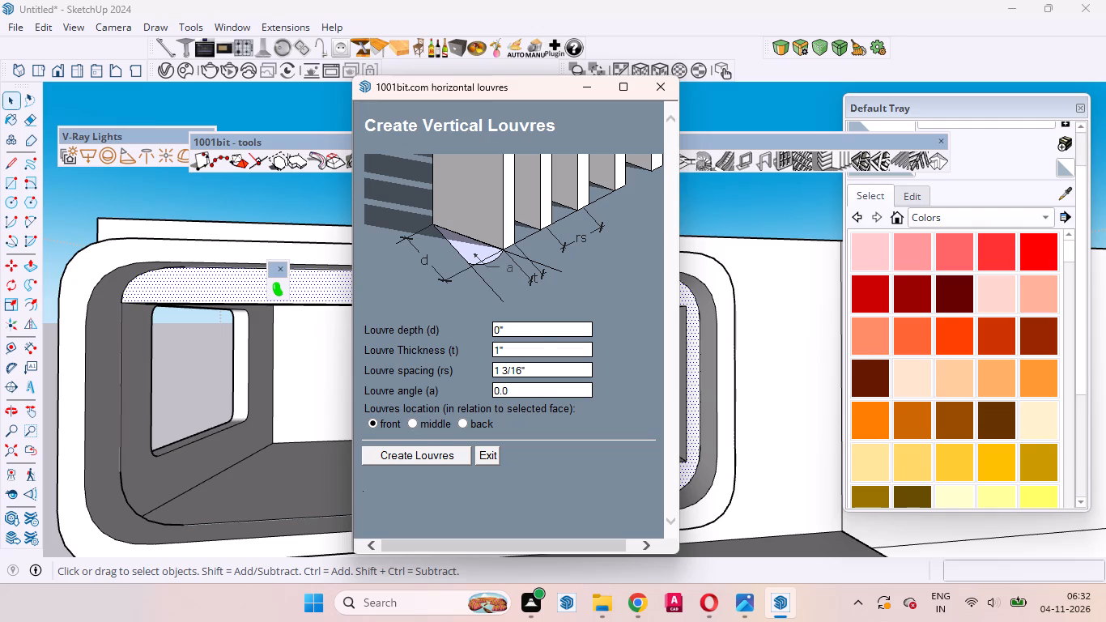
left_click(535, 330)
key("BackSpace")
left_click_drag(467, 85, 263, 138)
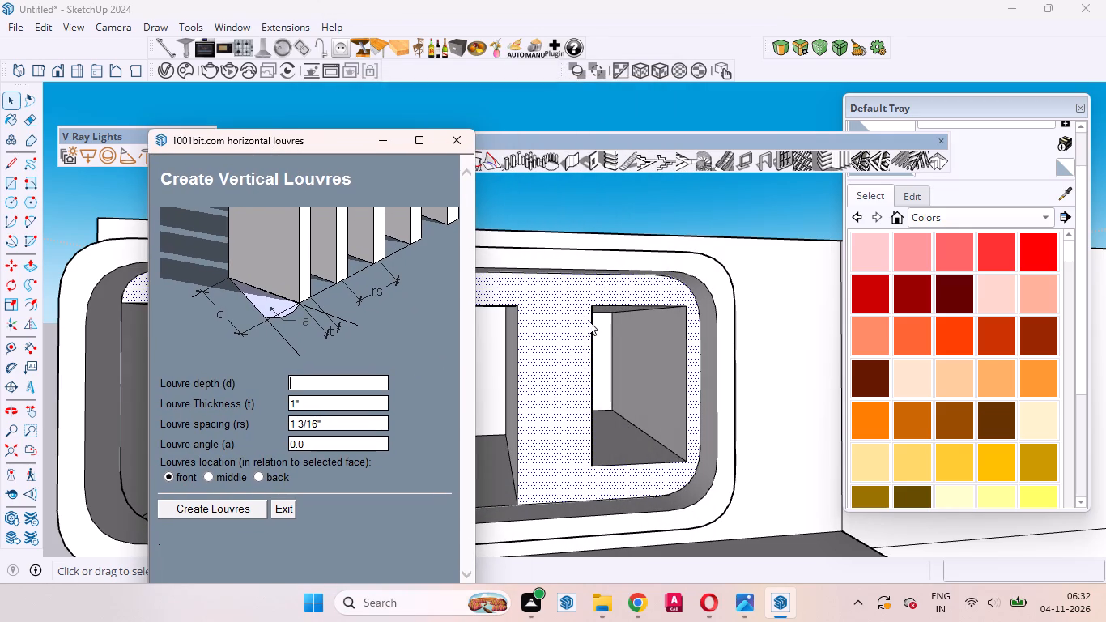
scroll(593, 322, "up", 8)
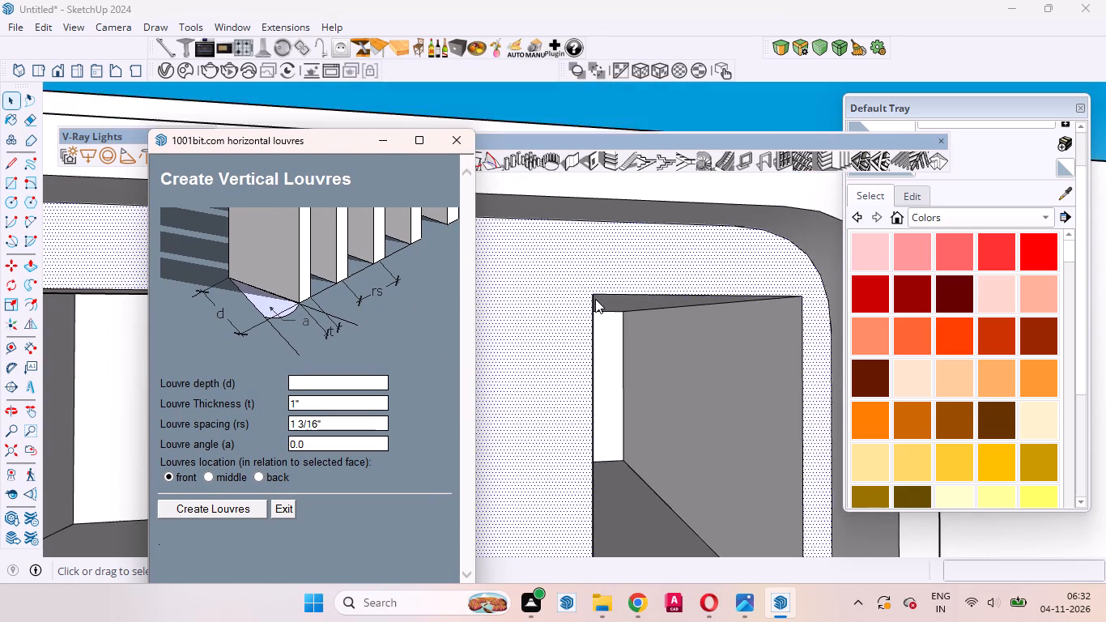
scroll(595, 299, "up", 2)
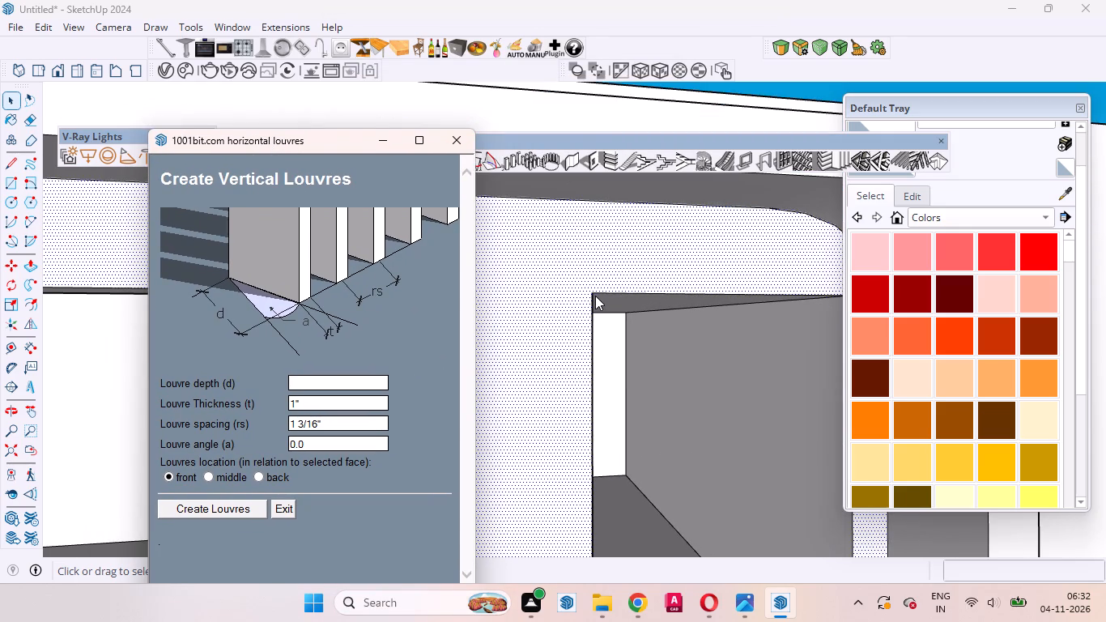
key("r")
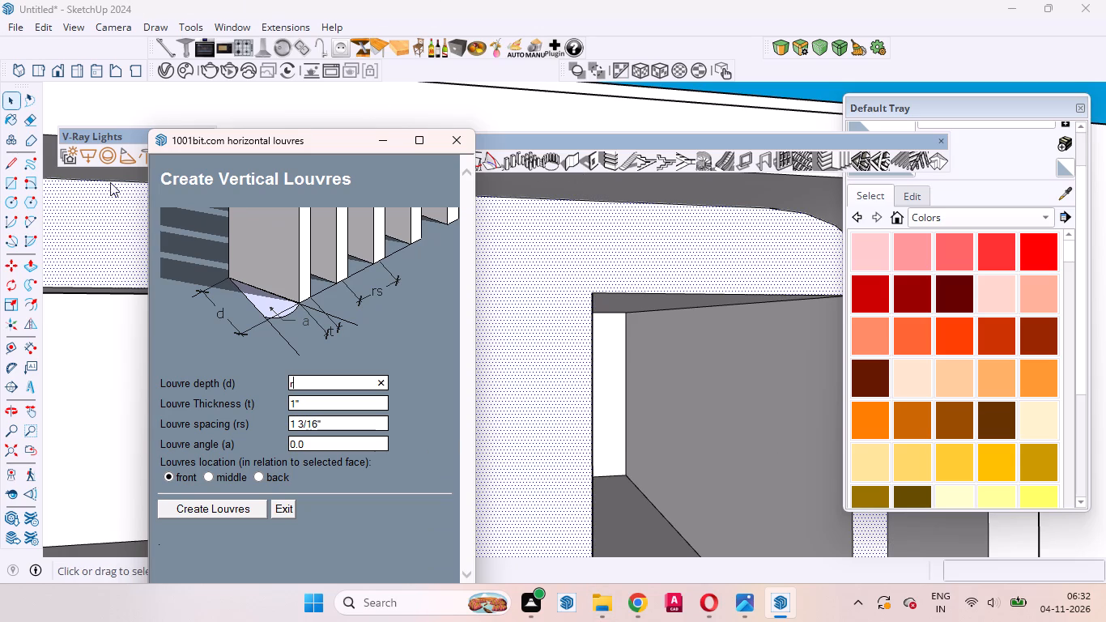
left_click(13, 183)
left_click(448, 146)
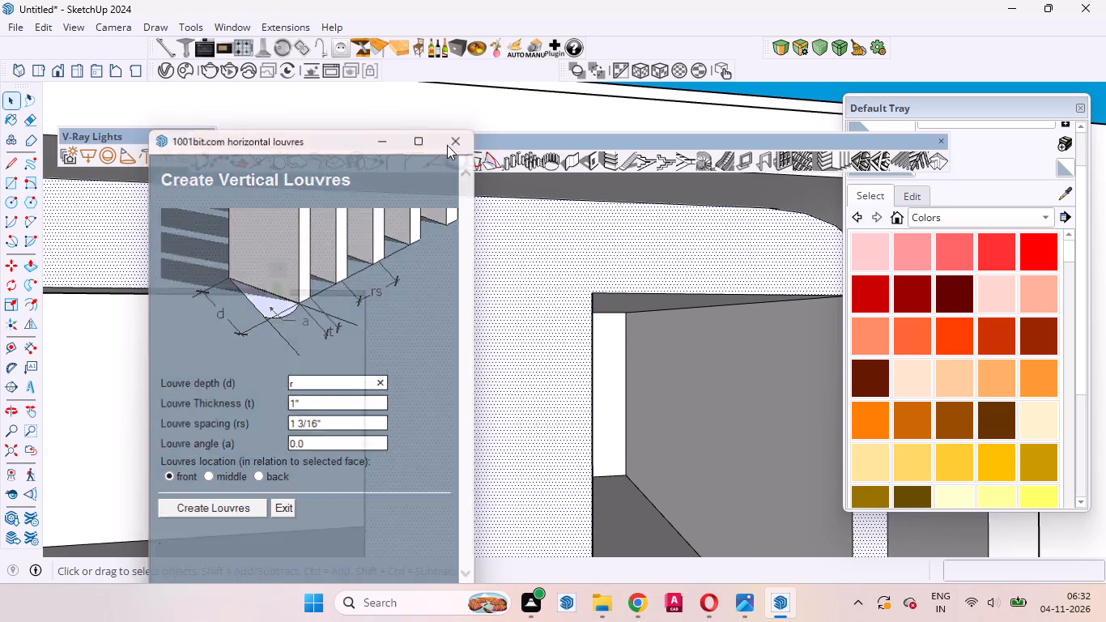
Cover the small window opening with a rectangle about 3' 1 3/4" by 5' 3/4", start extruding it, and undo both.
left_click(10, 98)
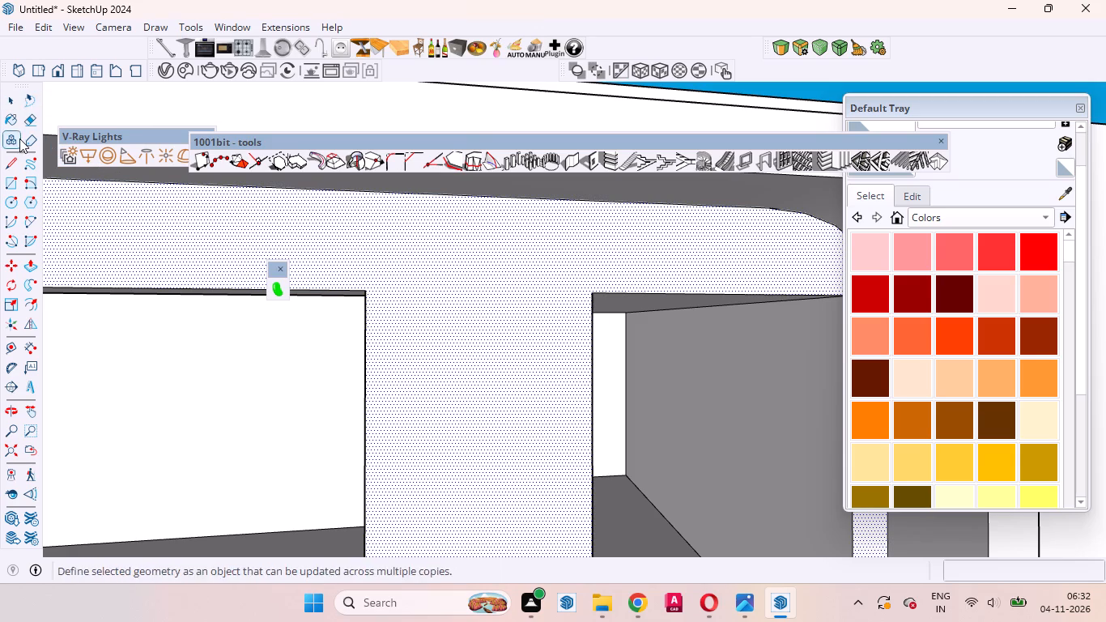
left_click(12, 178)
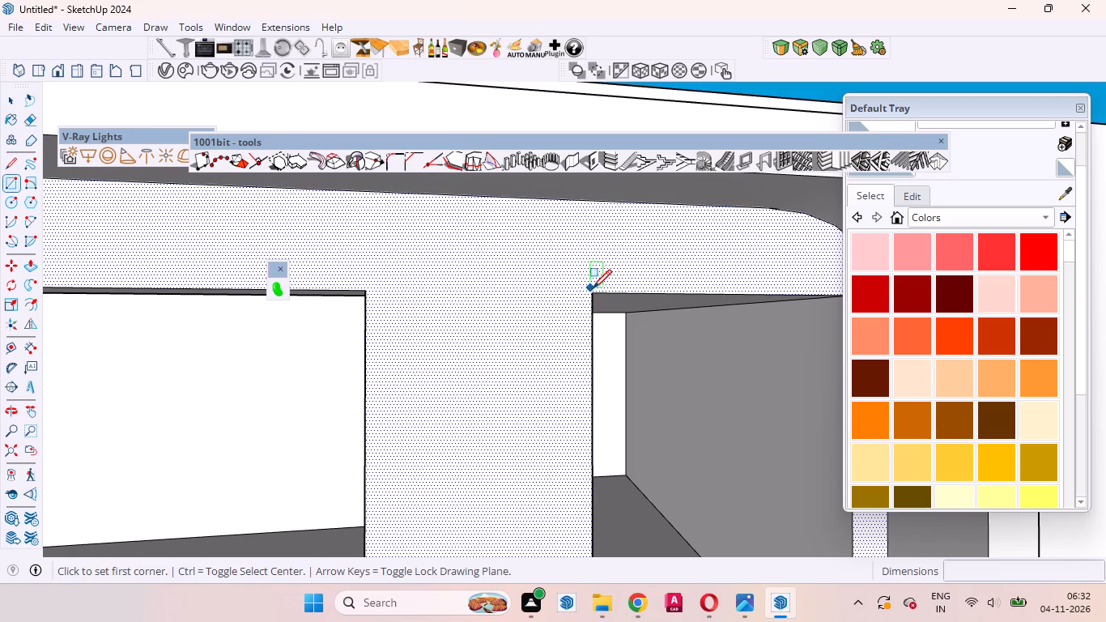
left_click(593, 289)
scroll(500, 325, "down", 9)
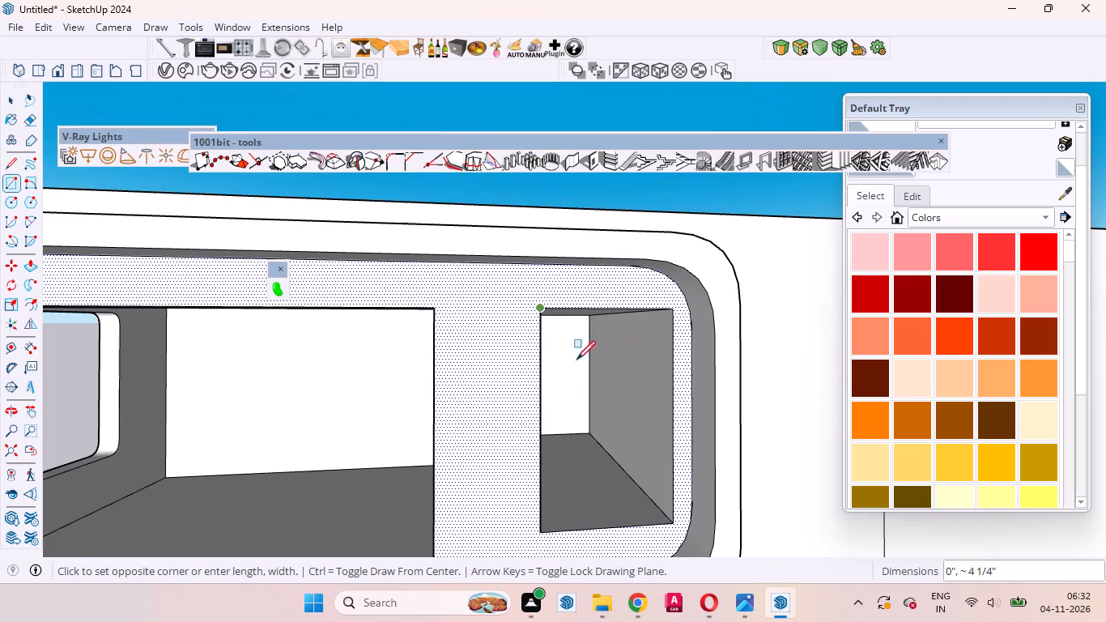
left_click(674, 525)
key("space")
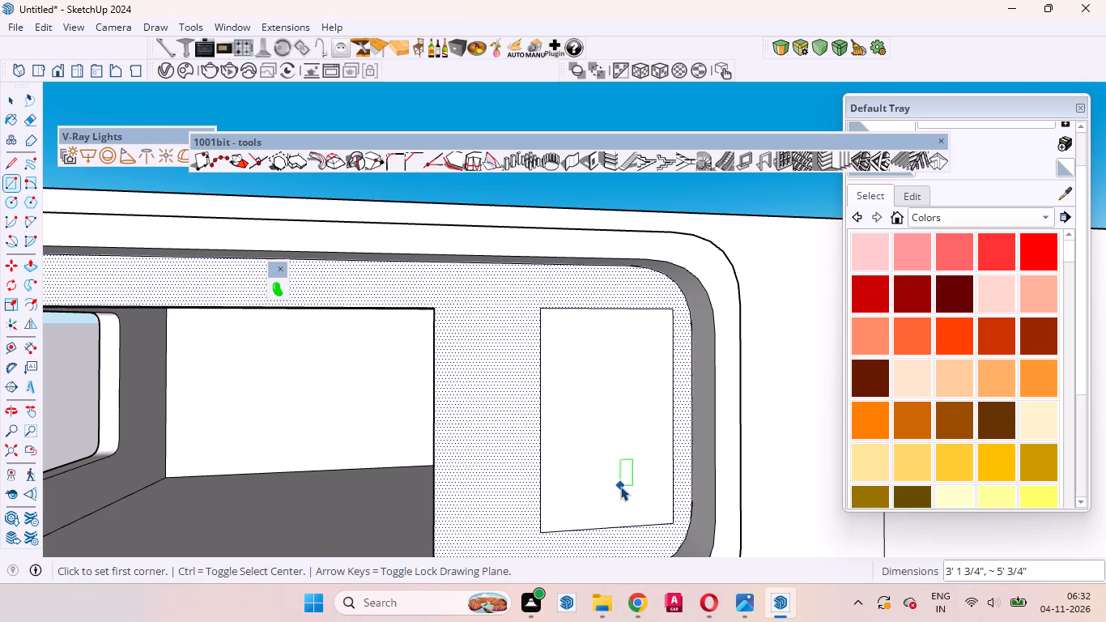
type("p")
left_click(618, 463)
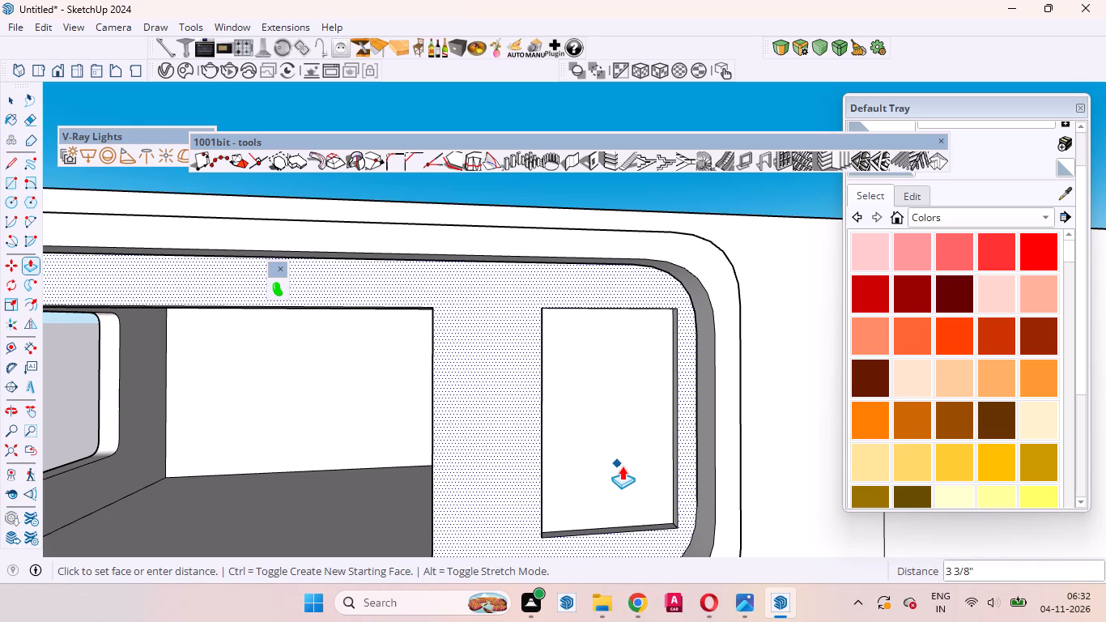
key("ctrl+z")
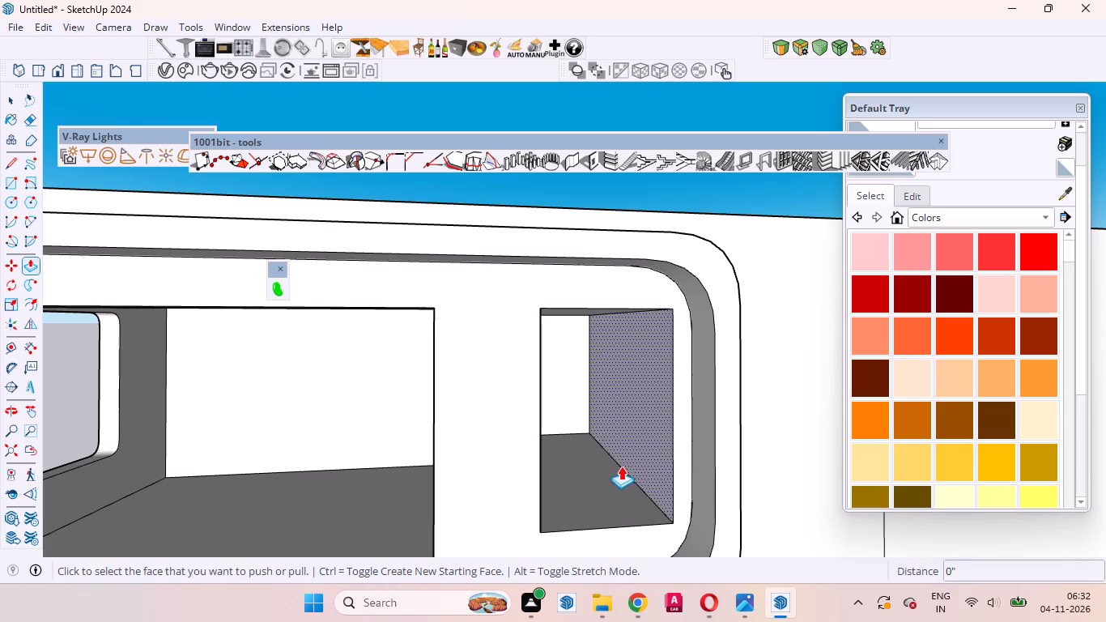
Draw a rectangle of about 5' 3/4" by 3' 1 3/4" across the small window opening, corner to corner.
key("space")
key("r")
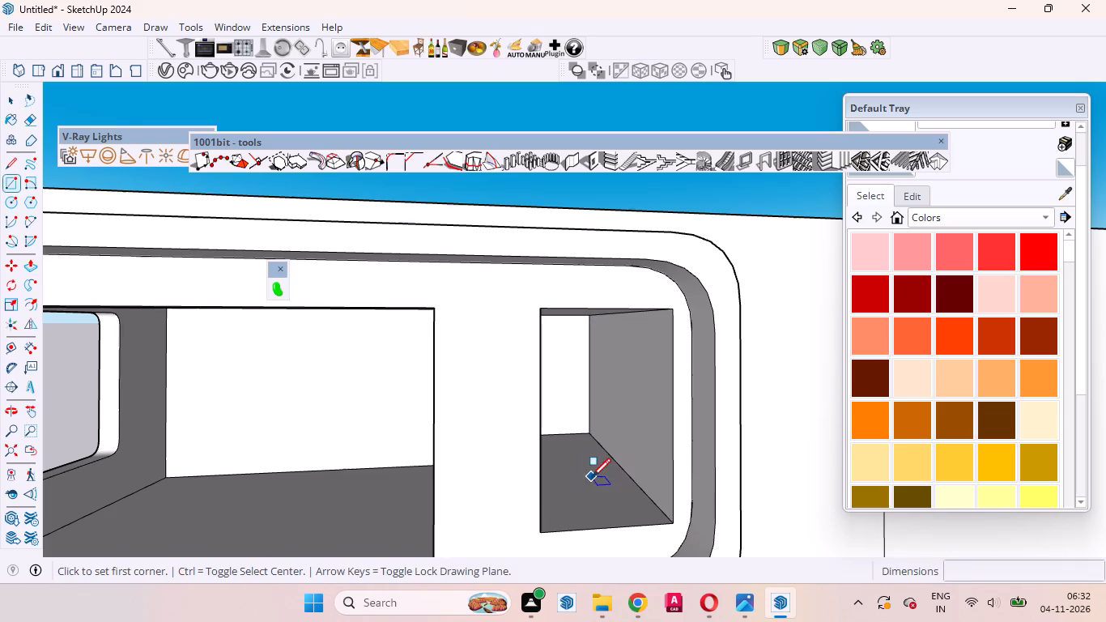
left_click(541, 535)
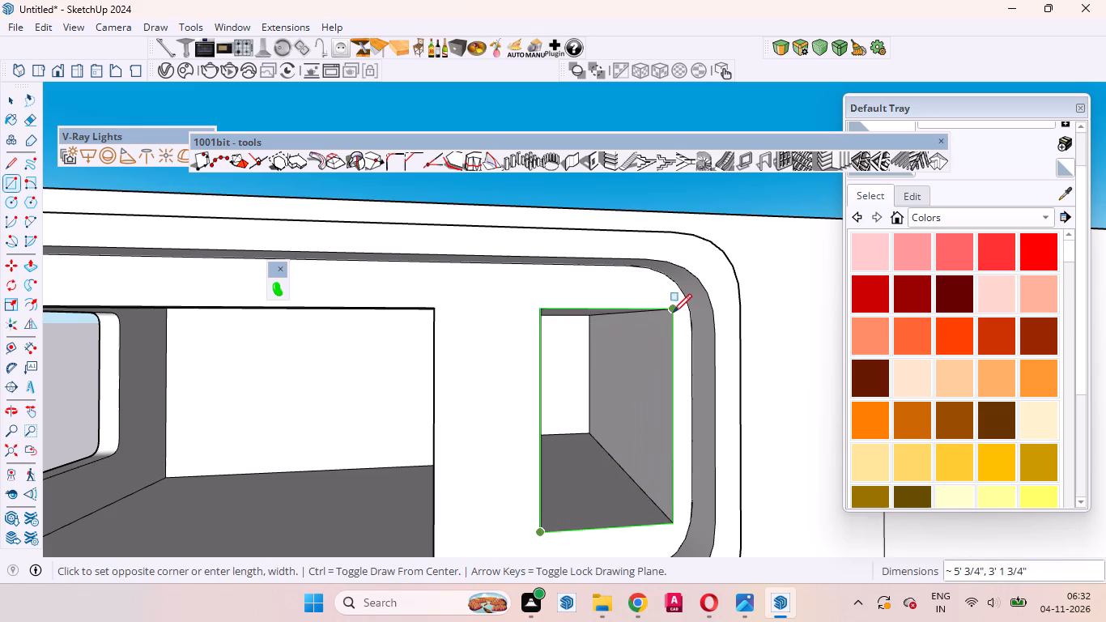
left_click(673, 311)
key("space")
Push/Pull the new window panel outward from the recessed wall by about 5 1/2".
left_click(619, 403)
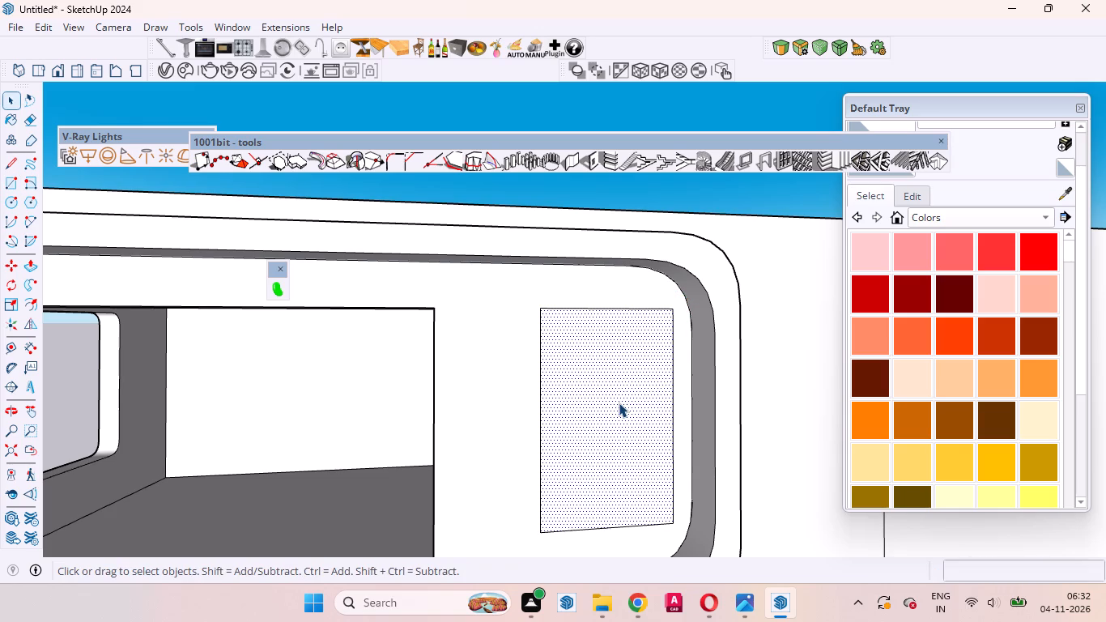
key("p")
left_click(619, 403)
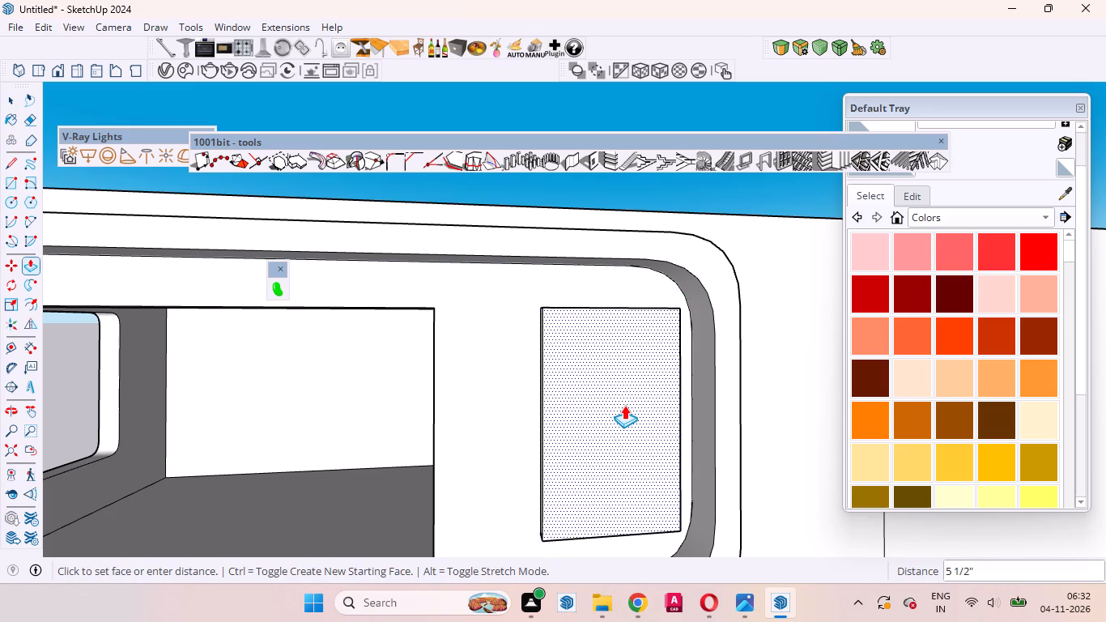
key("space")
Create vertical louvres on the recessed wall face around the panel with a louvre depth of 6mm, keeping the other louvre settings.
left_click(522, 404)
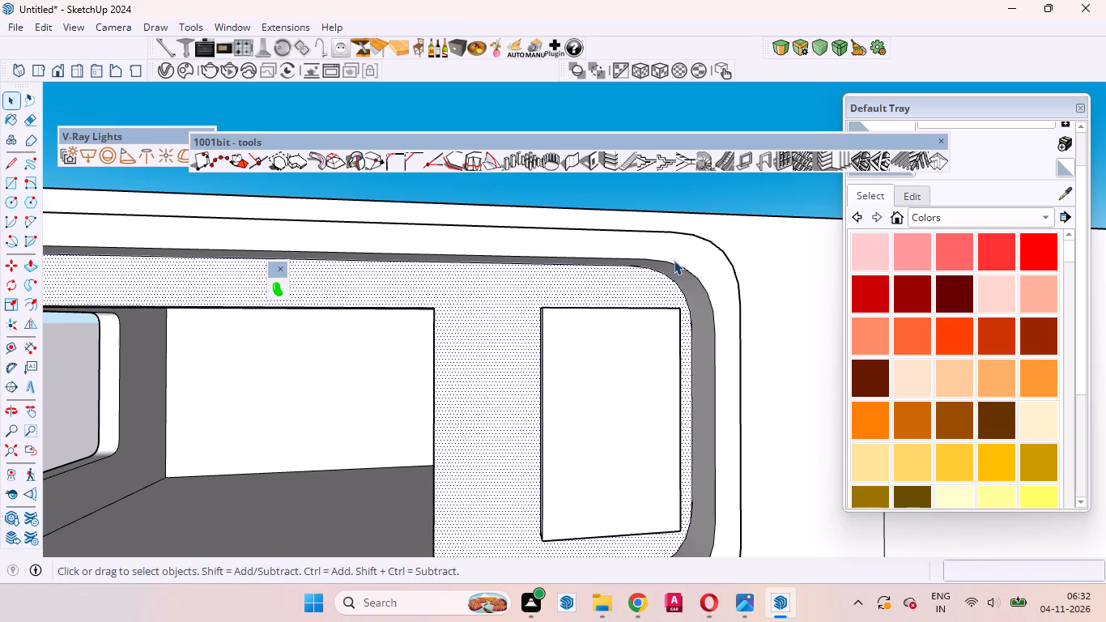
left_click(838, 162)
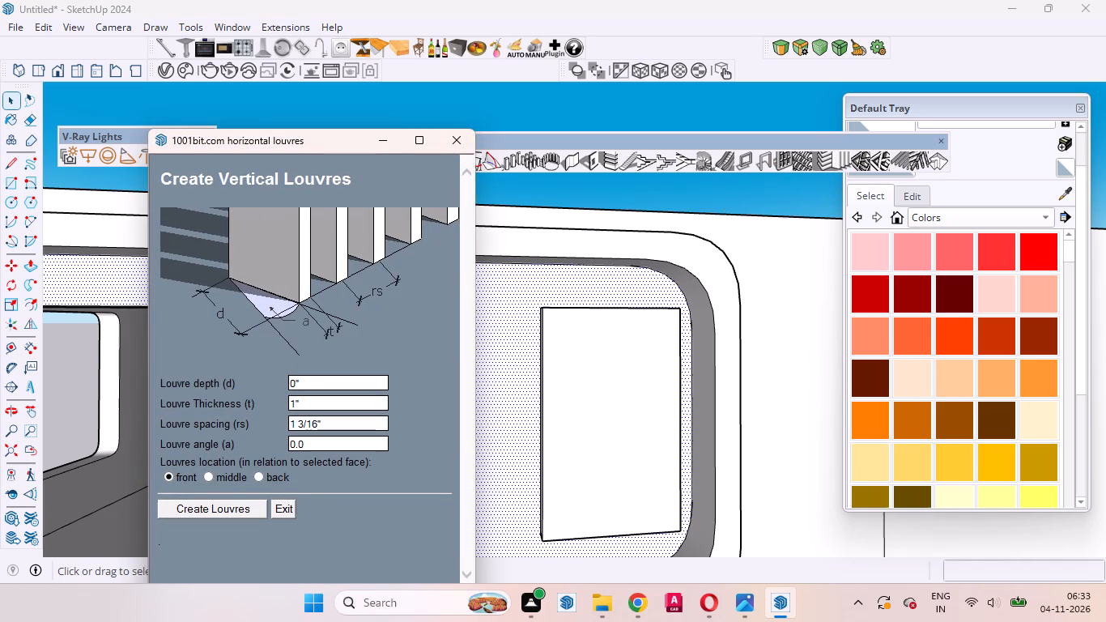
left_click(313, 392)
left_click(310, 386)
key("BackSpace")
type("6mm")
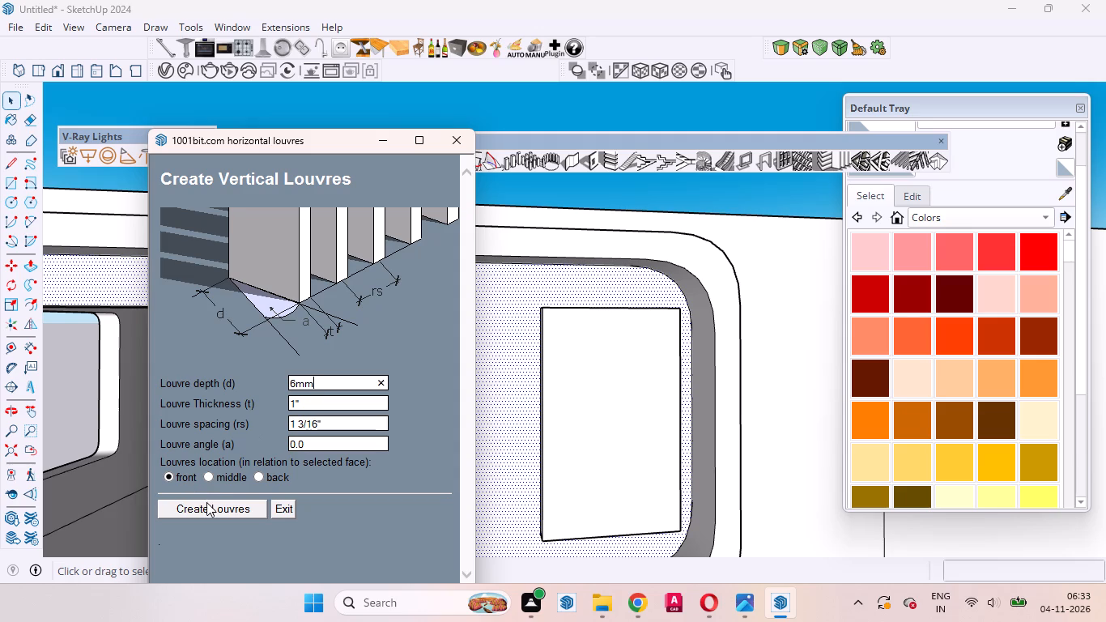
left_click(207, 505)
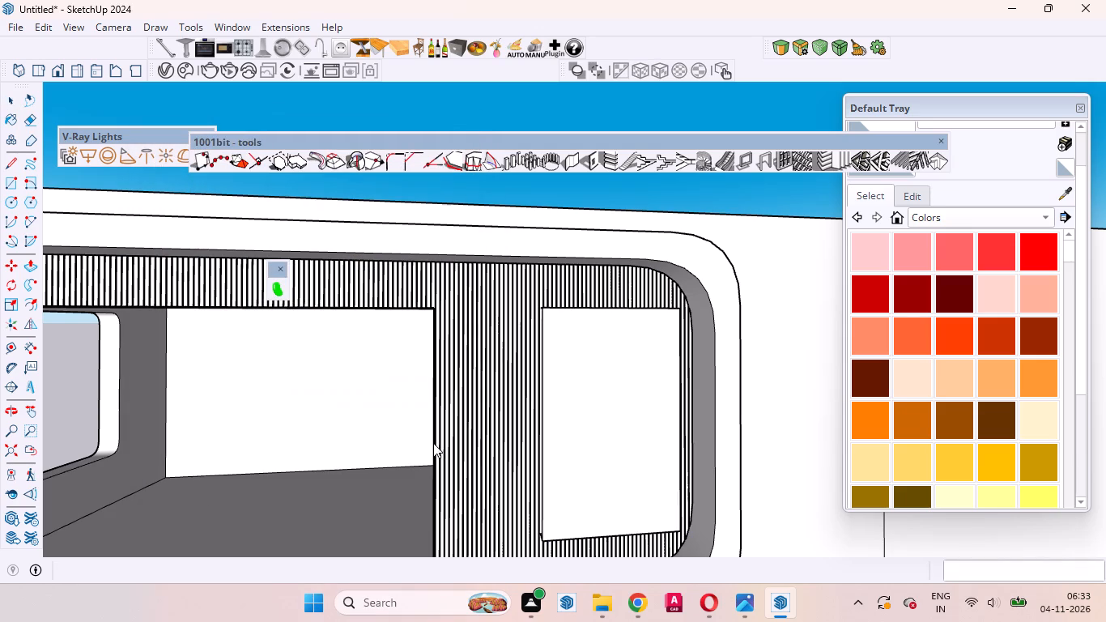
Examine how the vertical louvres meet the projecting window panel from close up and from several angles.
scroll(623, 334, "down", 1)
scroll(618, 331, "up", 11)
middle_click_drag(524, 373, 694, 501)
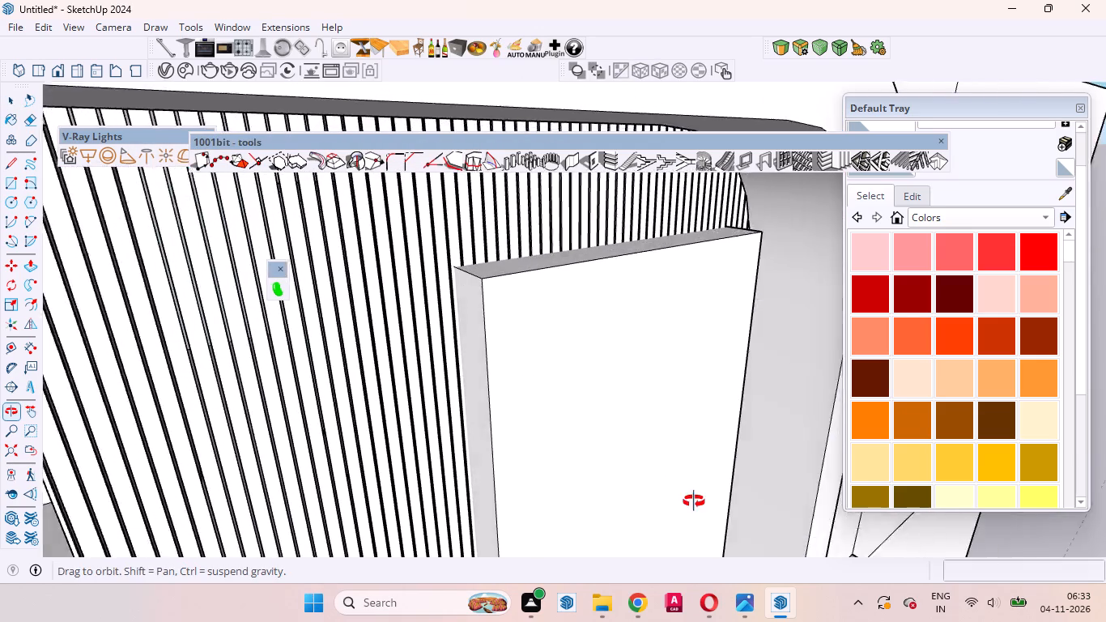
middle_click_drag(694, 501, 698, 509)
scroll(498, 352, "up", 4)
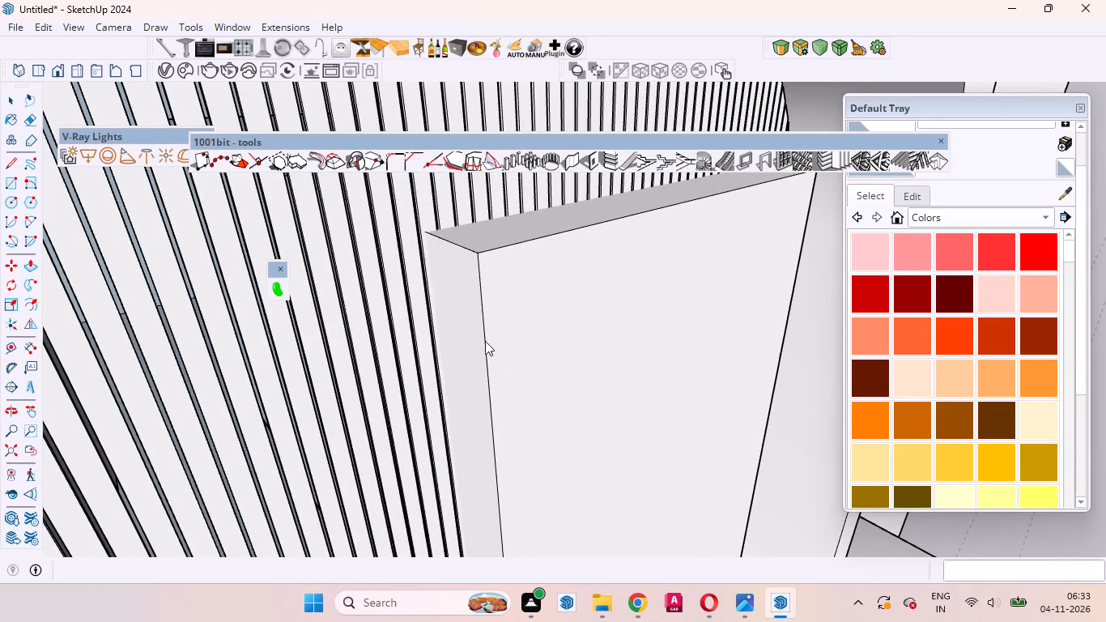
left_click(486, 339)
scroll(491, 315, "down", 8)
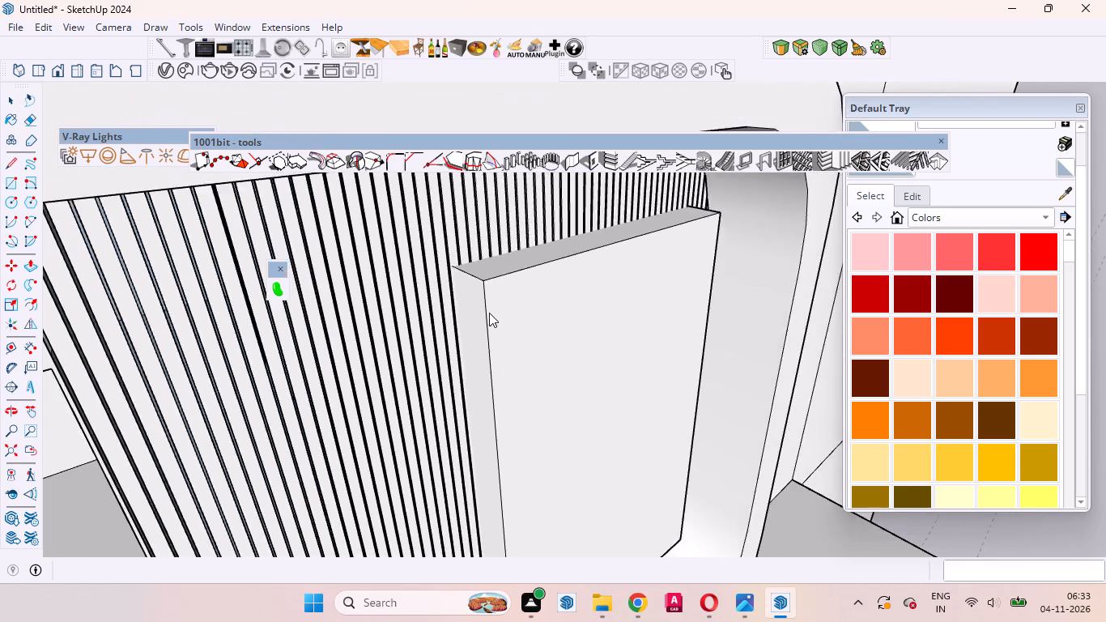
scroll(489, 313, "down", 3)
scroll(513, 349, "up", 1)
middle_click_drag(513, 349, 472, 322)
scroll(472, 319, "up", 10)
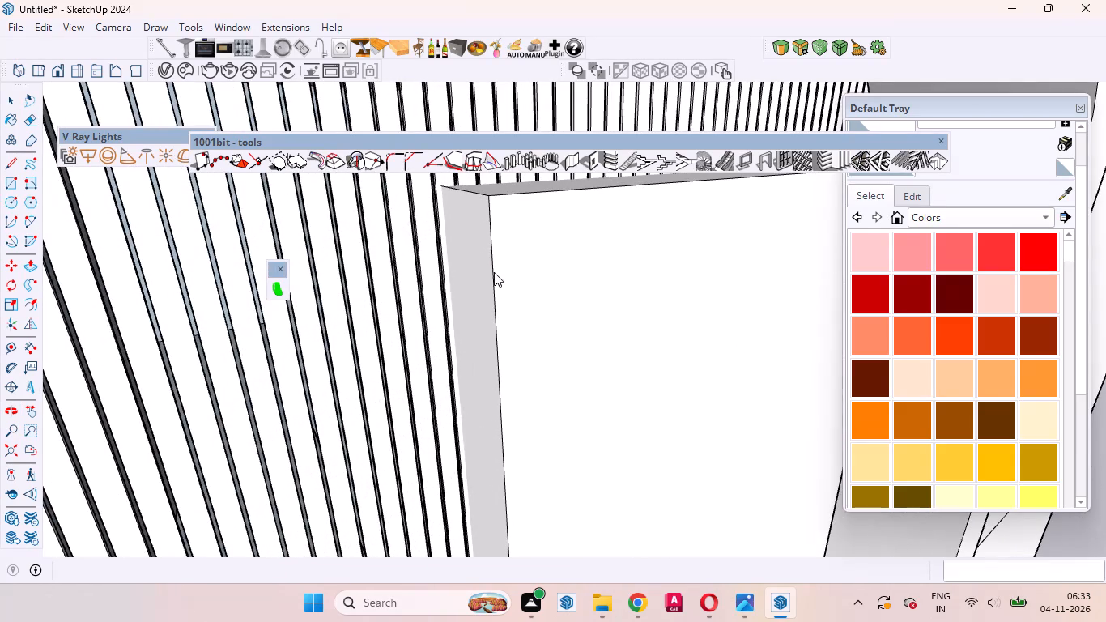
Delete the vertical front corner edge of the projecting window panel together with its adjoining faces.
left_click(7, 92)
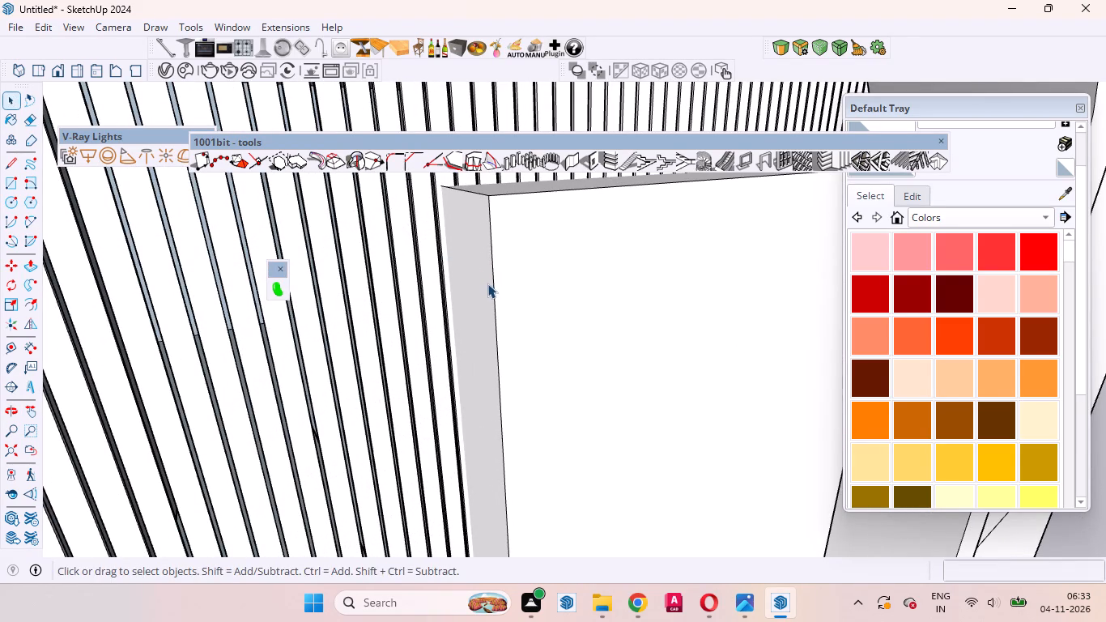
left_click(493, 286)
key("Delete")
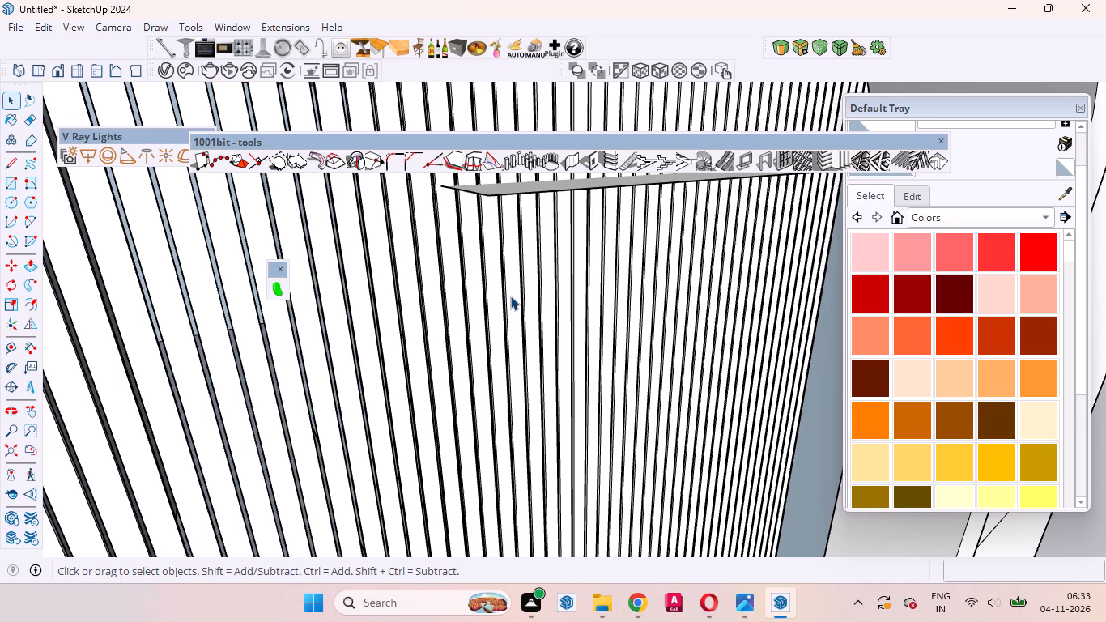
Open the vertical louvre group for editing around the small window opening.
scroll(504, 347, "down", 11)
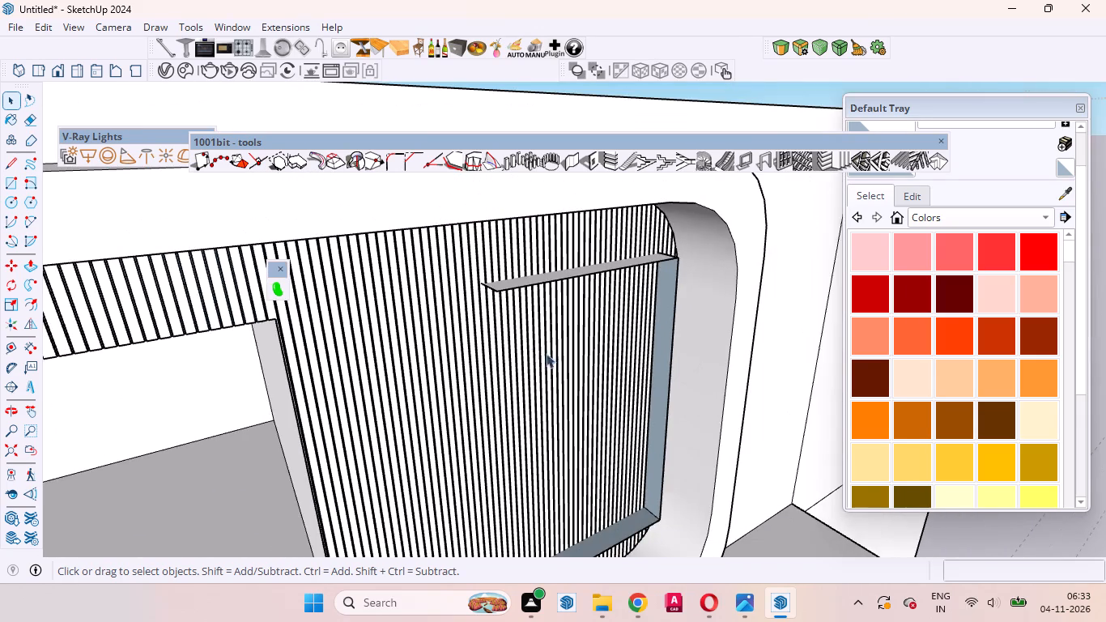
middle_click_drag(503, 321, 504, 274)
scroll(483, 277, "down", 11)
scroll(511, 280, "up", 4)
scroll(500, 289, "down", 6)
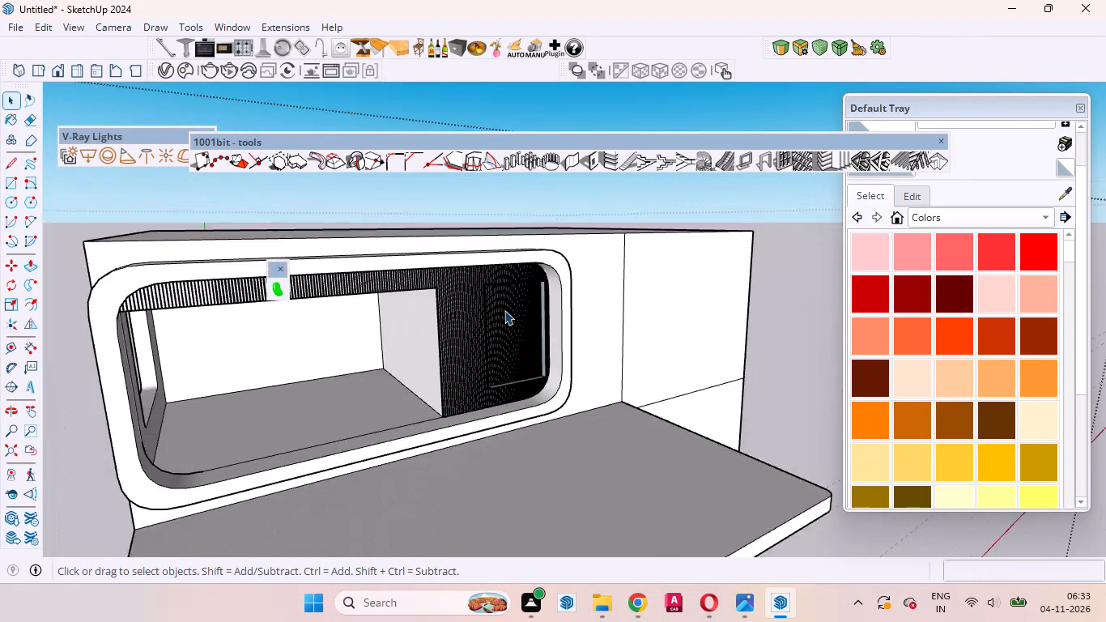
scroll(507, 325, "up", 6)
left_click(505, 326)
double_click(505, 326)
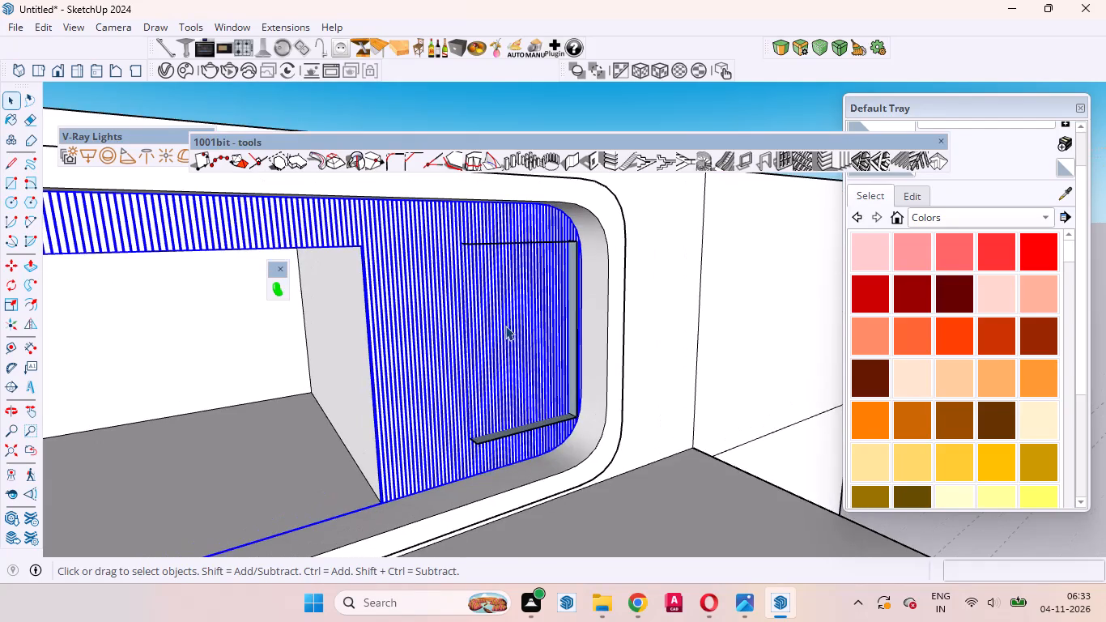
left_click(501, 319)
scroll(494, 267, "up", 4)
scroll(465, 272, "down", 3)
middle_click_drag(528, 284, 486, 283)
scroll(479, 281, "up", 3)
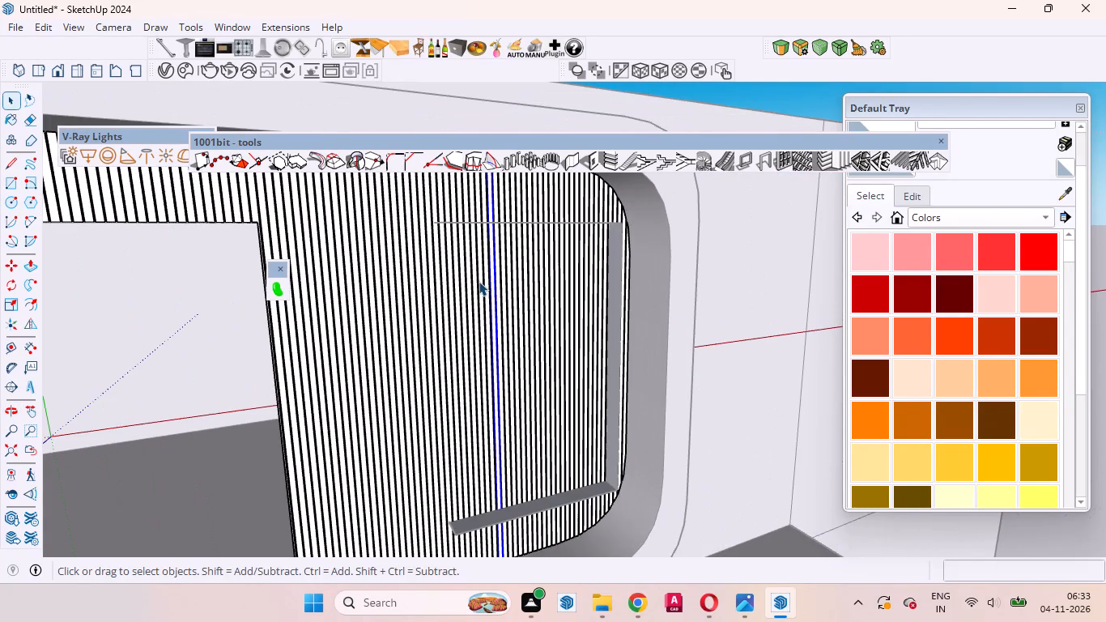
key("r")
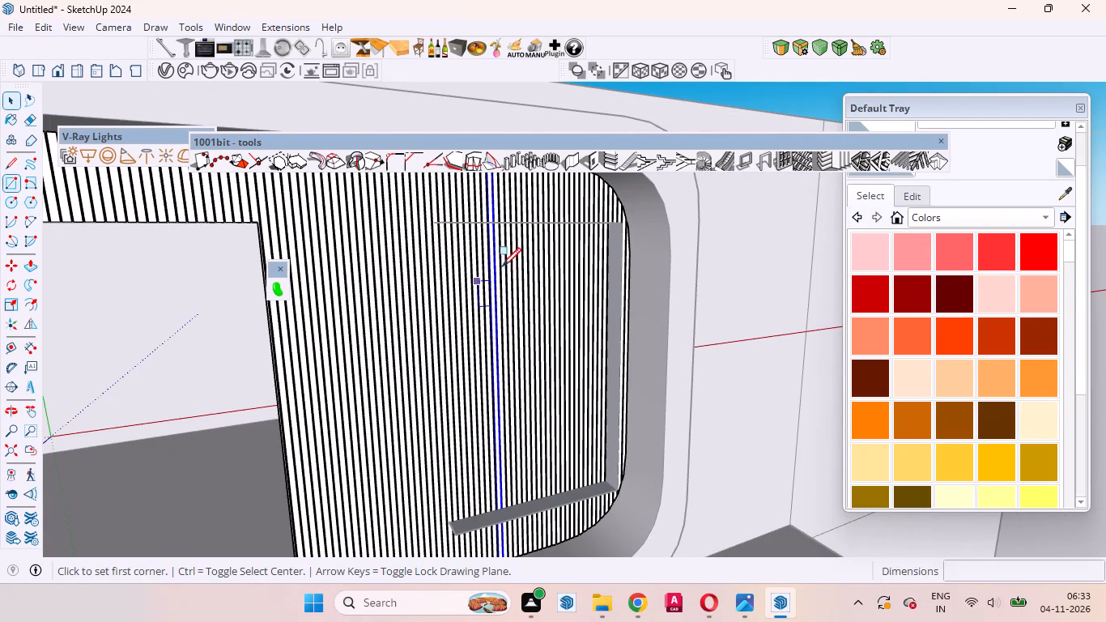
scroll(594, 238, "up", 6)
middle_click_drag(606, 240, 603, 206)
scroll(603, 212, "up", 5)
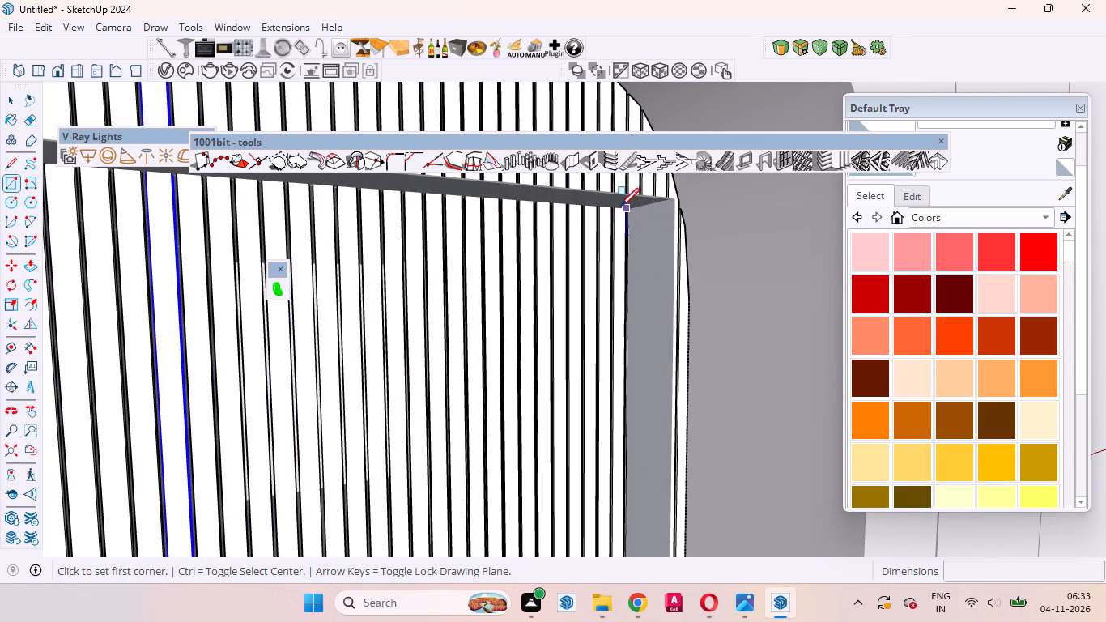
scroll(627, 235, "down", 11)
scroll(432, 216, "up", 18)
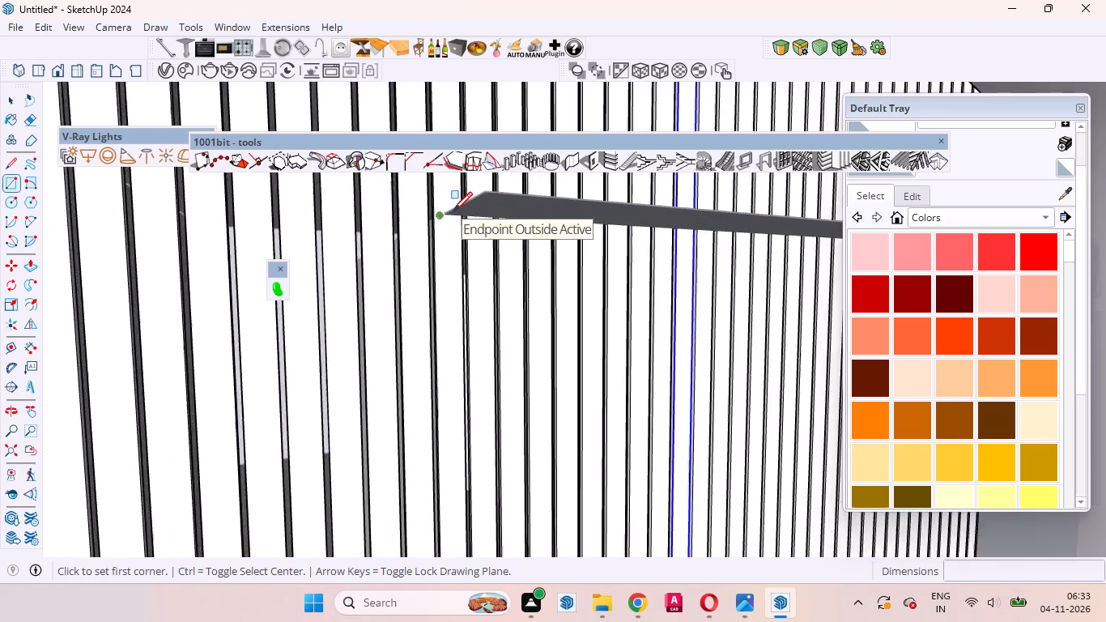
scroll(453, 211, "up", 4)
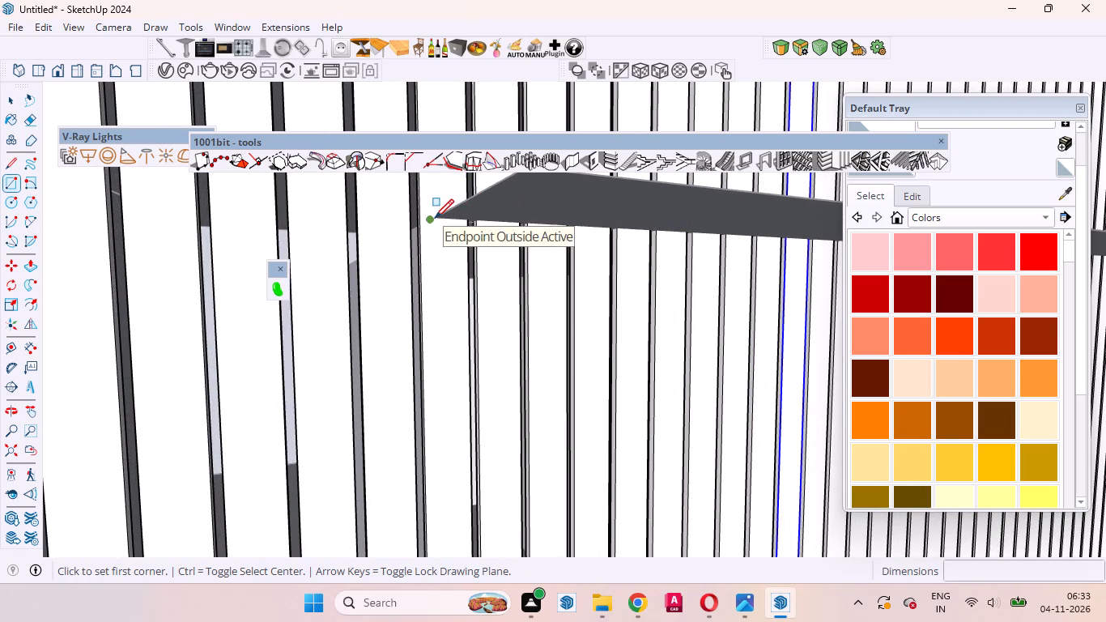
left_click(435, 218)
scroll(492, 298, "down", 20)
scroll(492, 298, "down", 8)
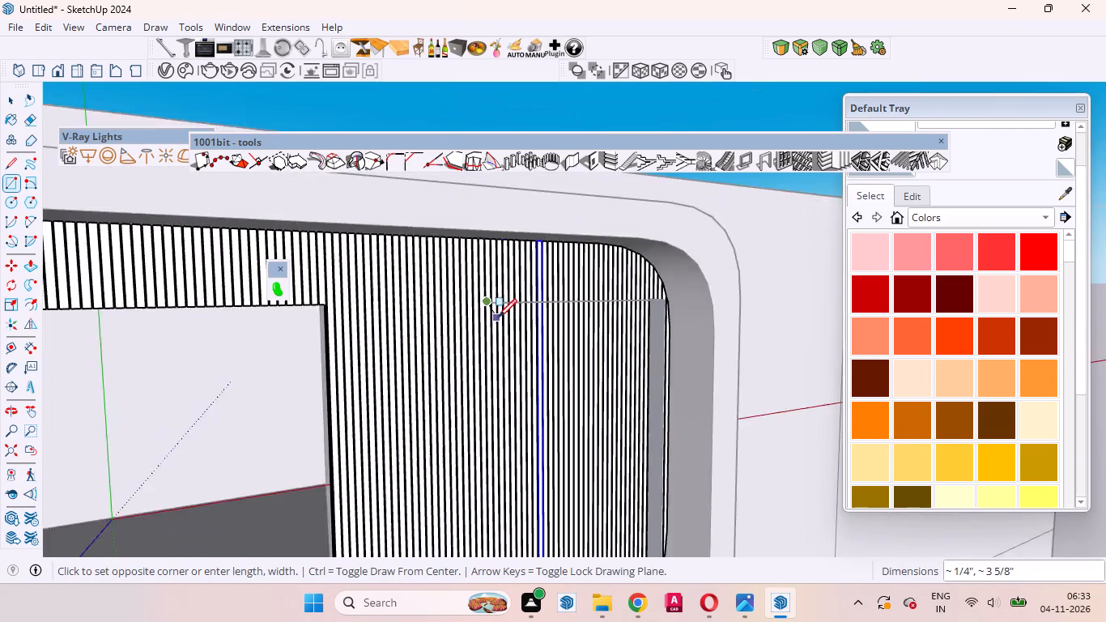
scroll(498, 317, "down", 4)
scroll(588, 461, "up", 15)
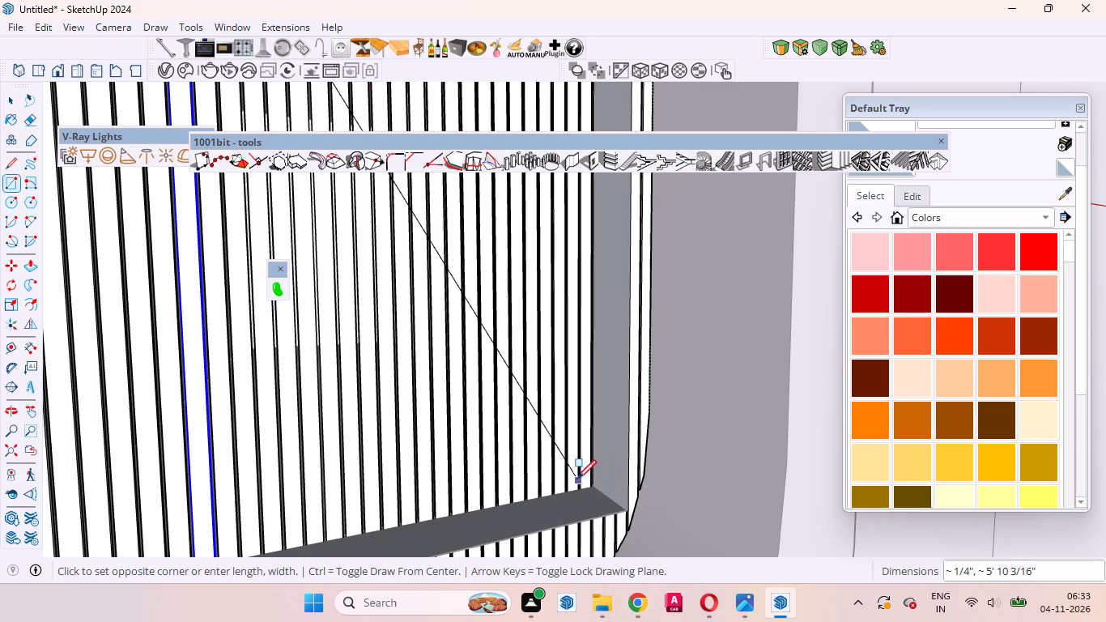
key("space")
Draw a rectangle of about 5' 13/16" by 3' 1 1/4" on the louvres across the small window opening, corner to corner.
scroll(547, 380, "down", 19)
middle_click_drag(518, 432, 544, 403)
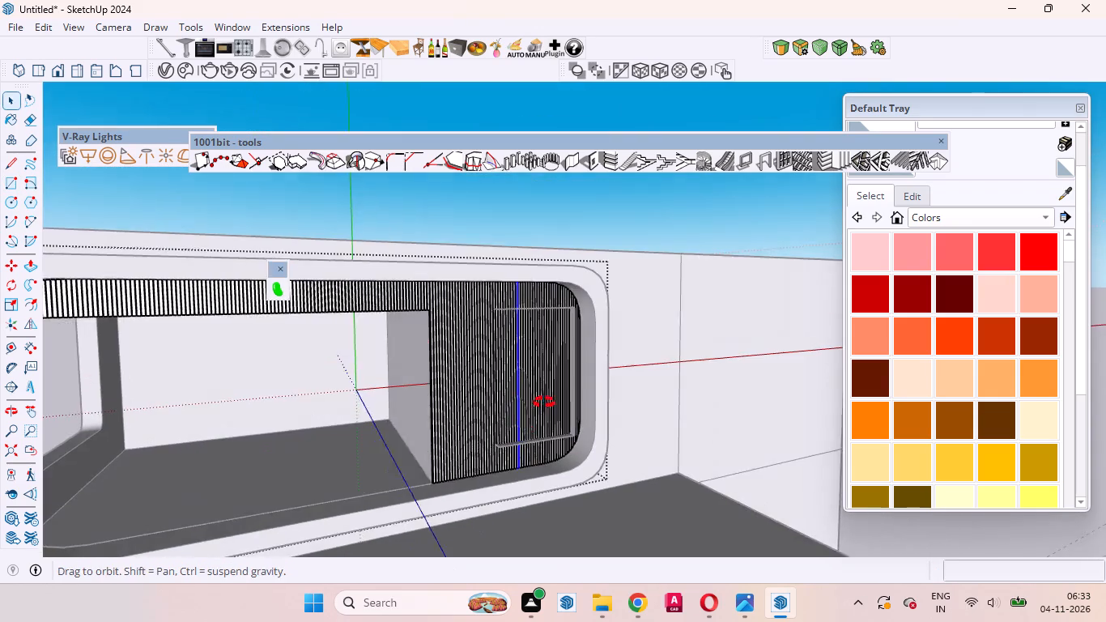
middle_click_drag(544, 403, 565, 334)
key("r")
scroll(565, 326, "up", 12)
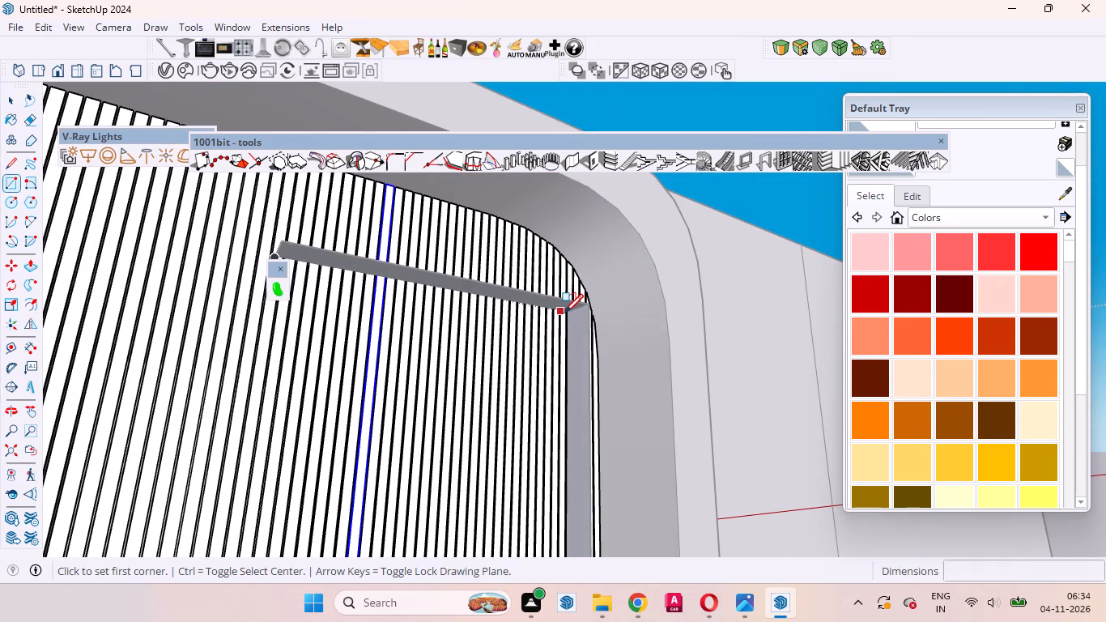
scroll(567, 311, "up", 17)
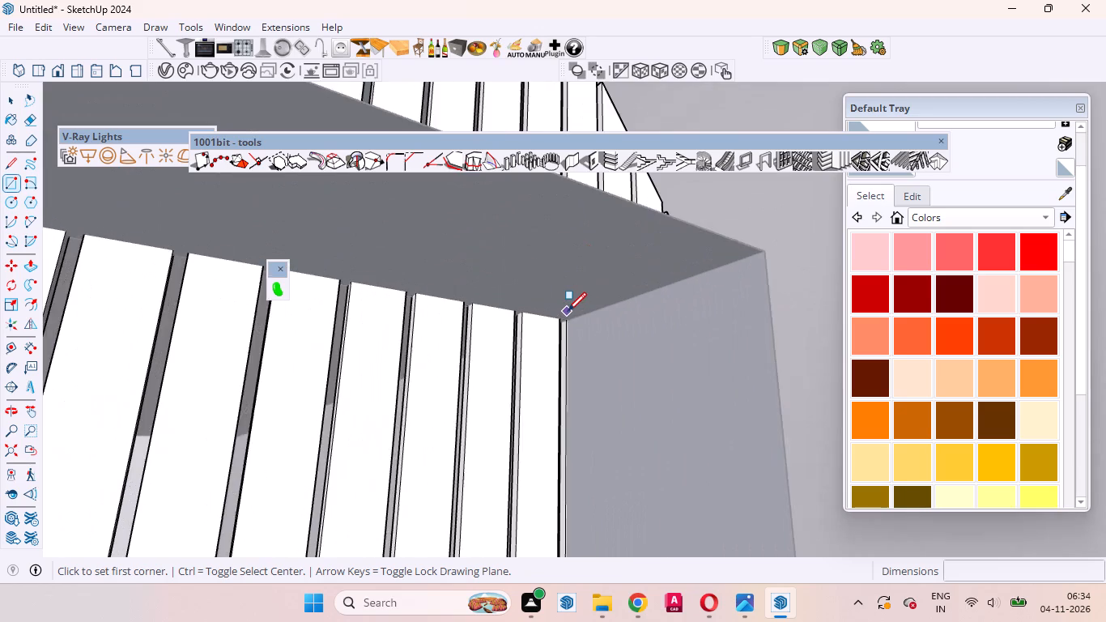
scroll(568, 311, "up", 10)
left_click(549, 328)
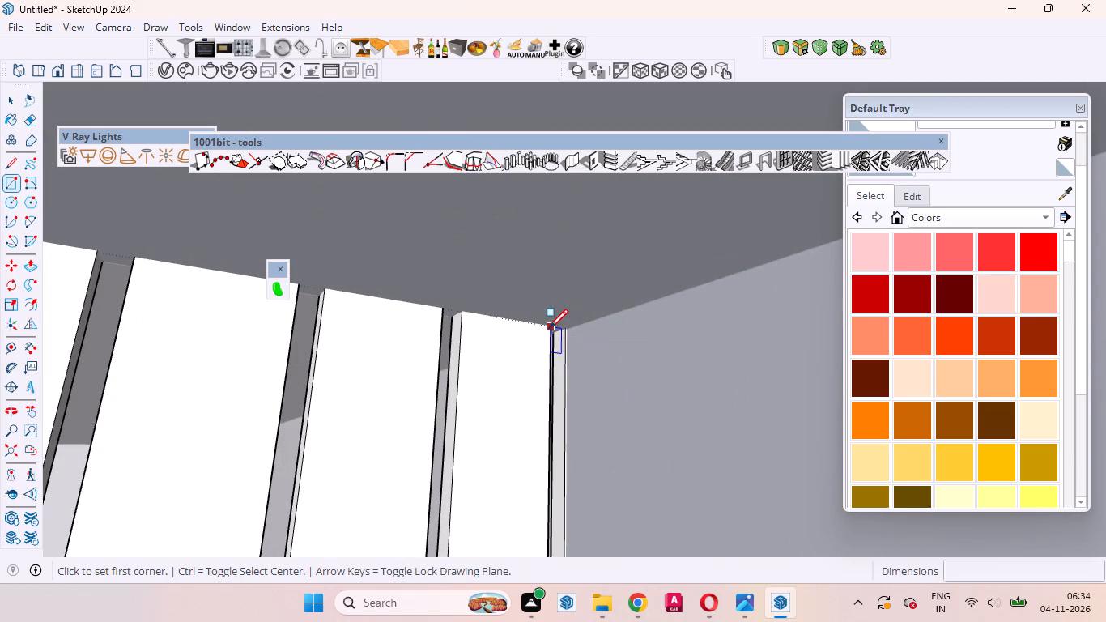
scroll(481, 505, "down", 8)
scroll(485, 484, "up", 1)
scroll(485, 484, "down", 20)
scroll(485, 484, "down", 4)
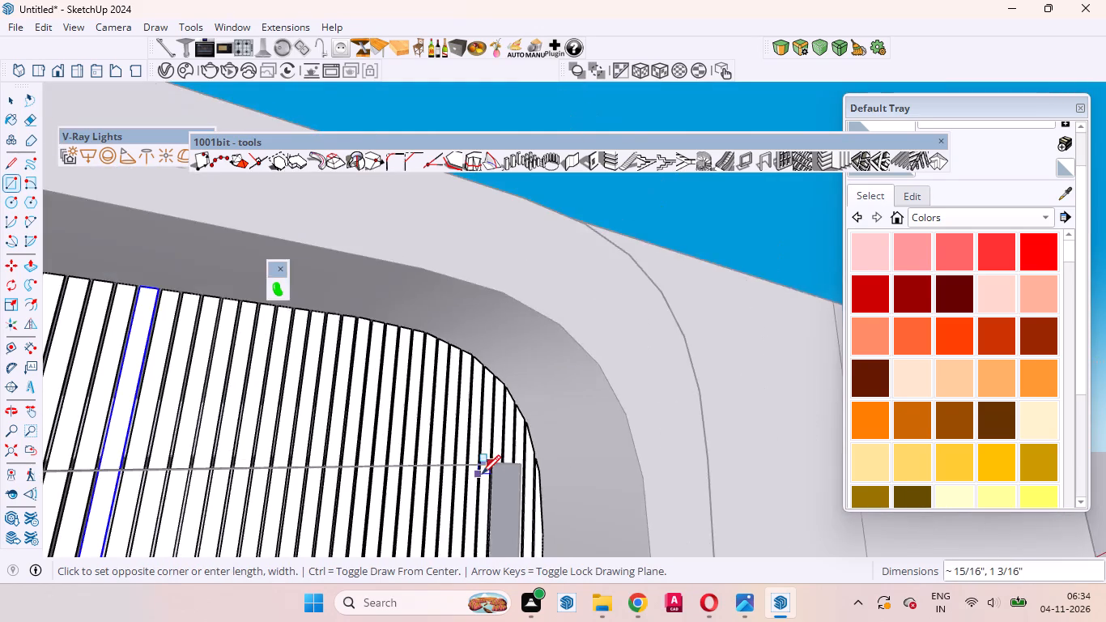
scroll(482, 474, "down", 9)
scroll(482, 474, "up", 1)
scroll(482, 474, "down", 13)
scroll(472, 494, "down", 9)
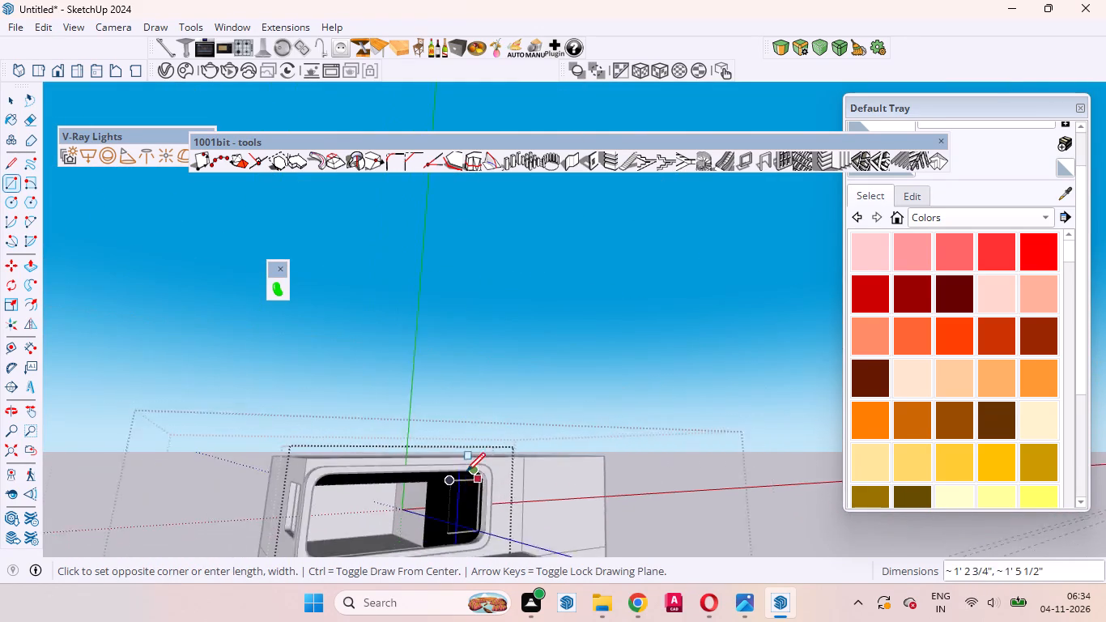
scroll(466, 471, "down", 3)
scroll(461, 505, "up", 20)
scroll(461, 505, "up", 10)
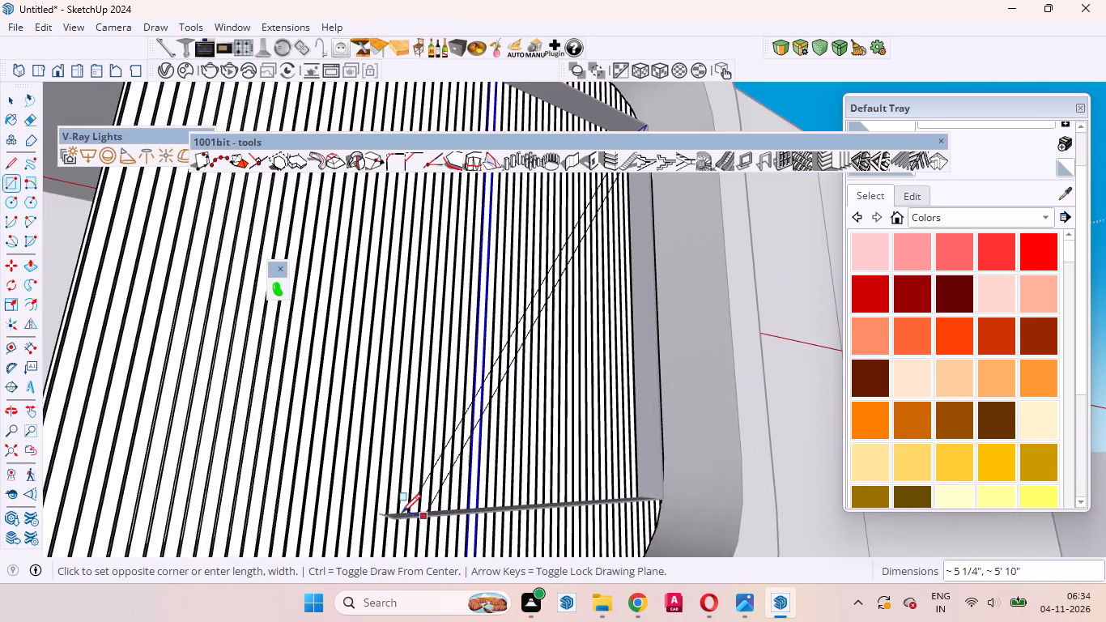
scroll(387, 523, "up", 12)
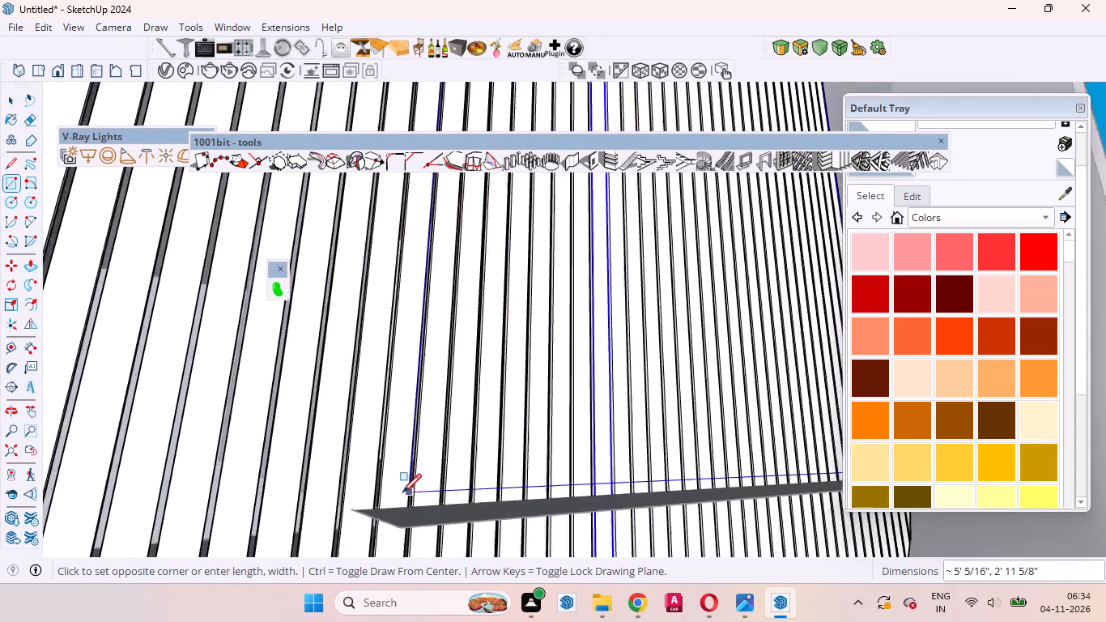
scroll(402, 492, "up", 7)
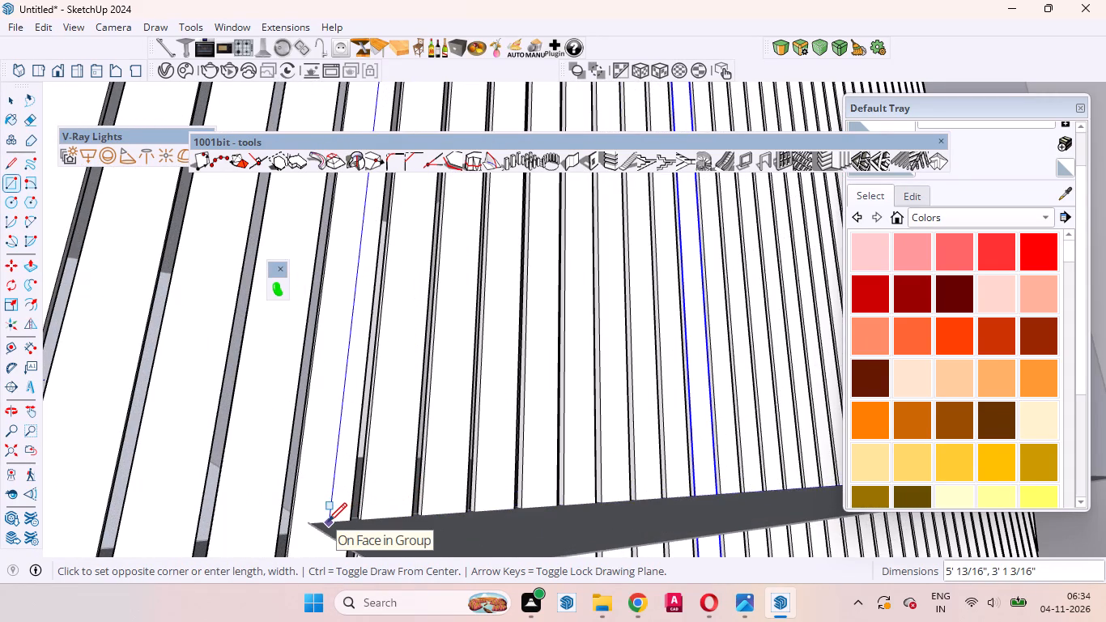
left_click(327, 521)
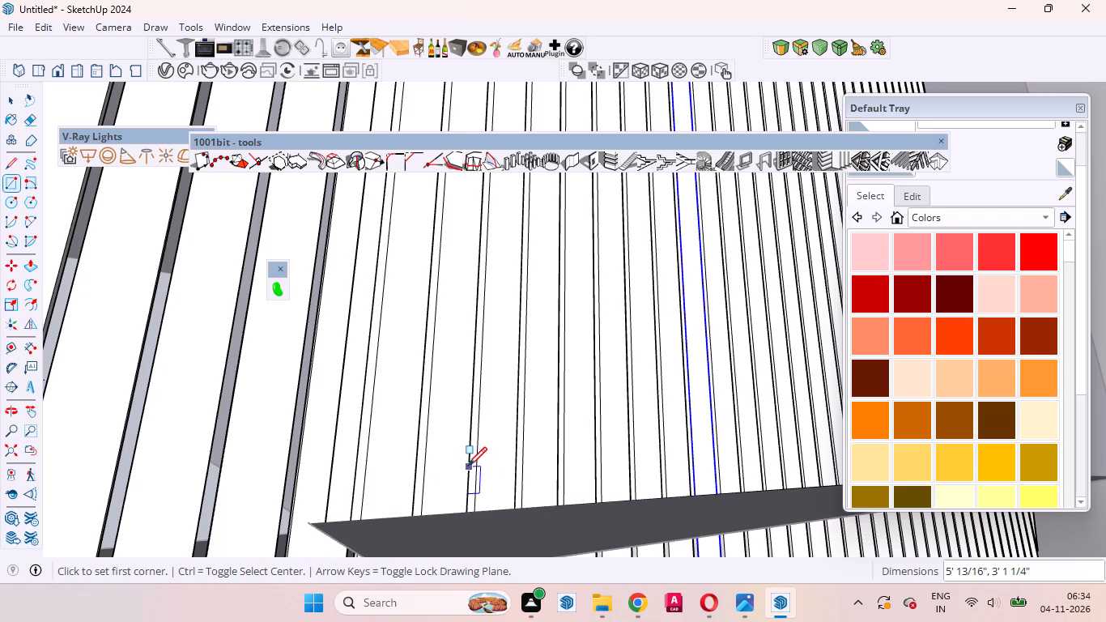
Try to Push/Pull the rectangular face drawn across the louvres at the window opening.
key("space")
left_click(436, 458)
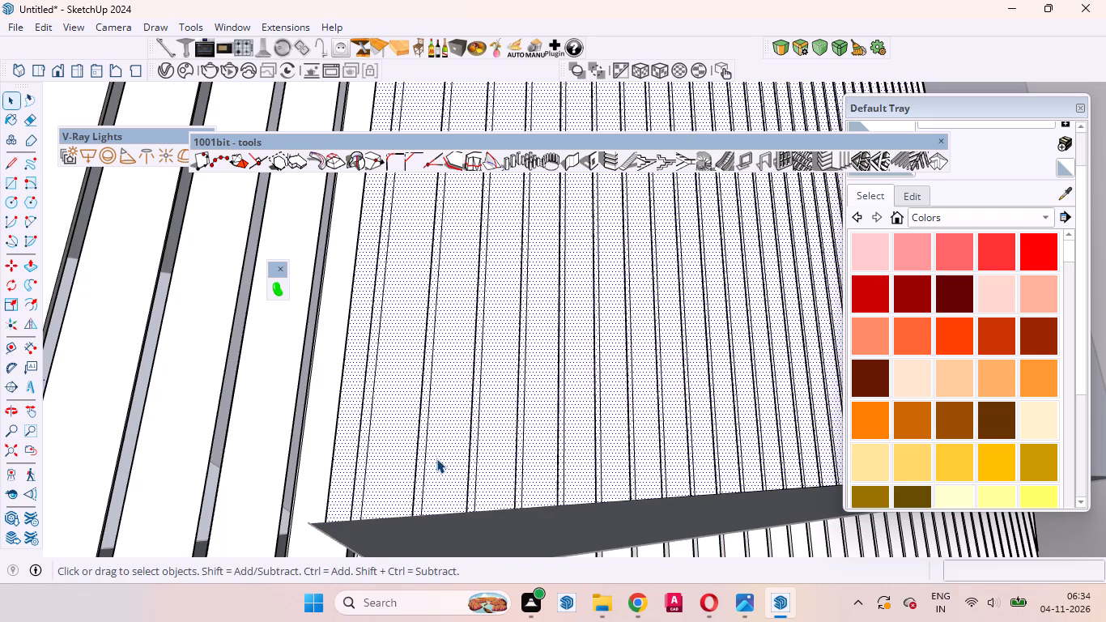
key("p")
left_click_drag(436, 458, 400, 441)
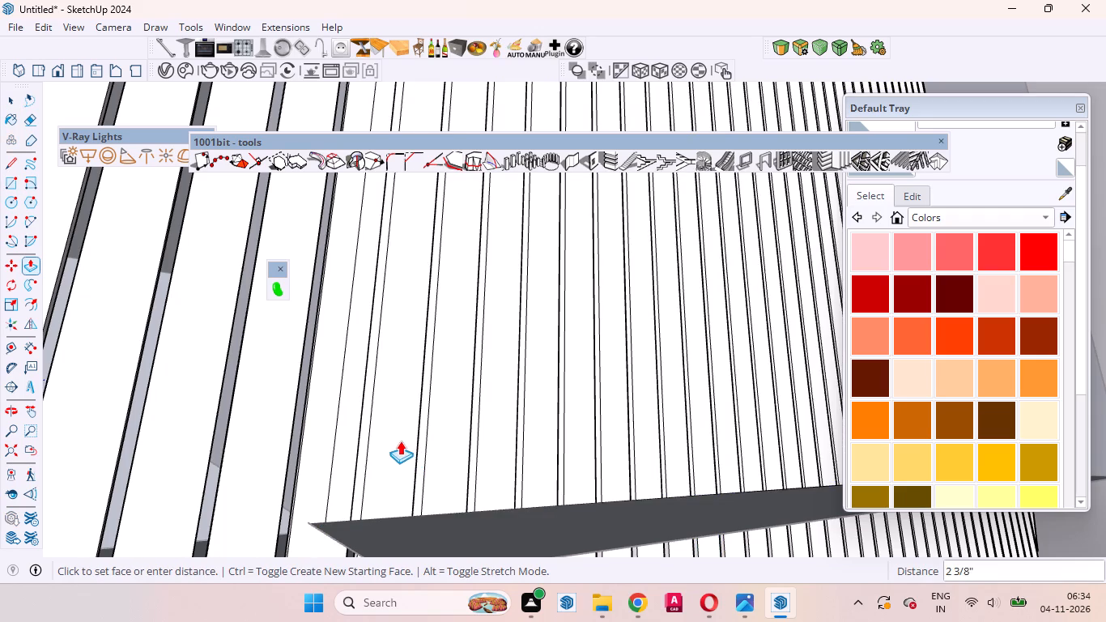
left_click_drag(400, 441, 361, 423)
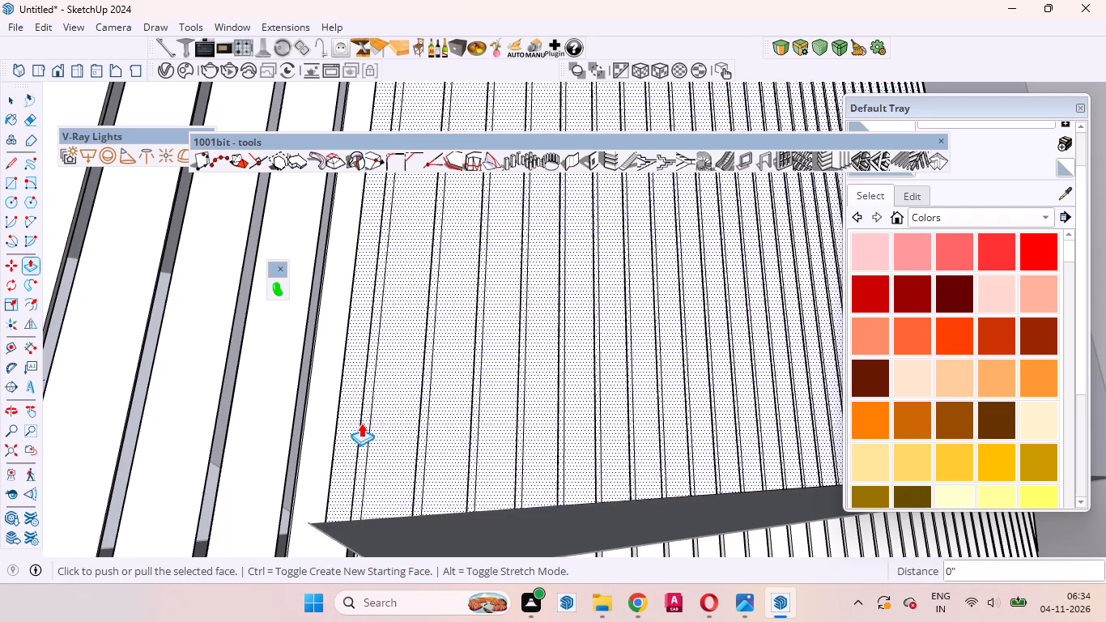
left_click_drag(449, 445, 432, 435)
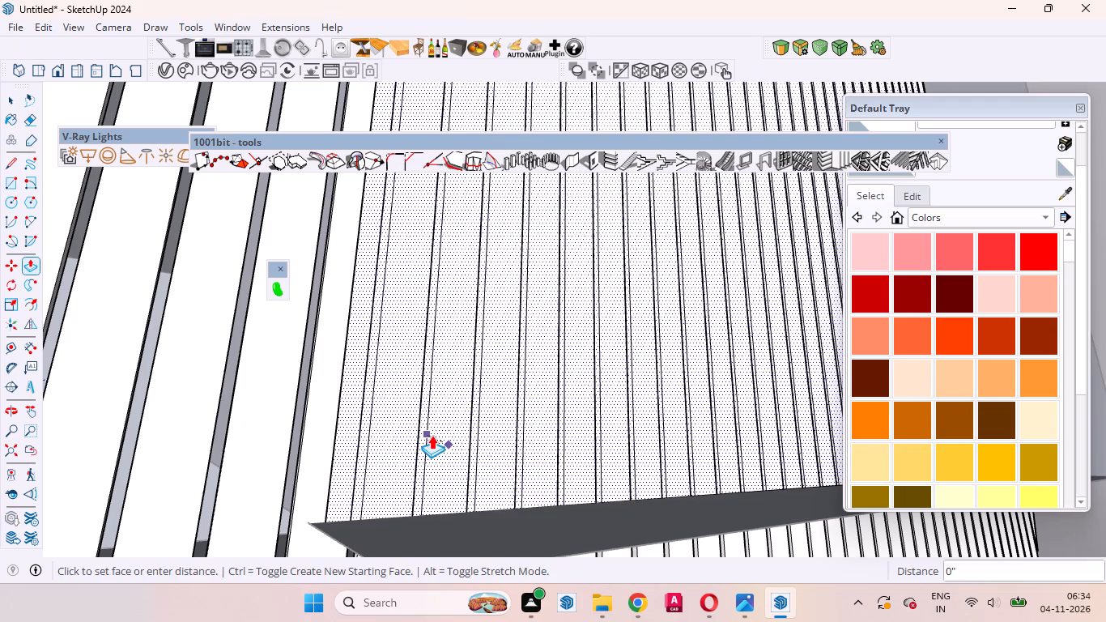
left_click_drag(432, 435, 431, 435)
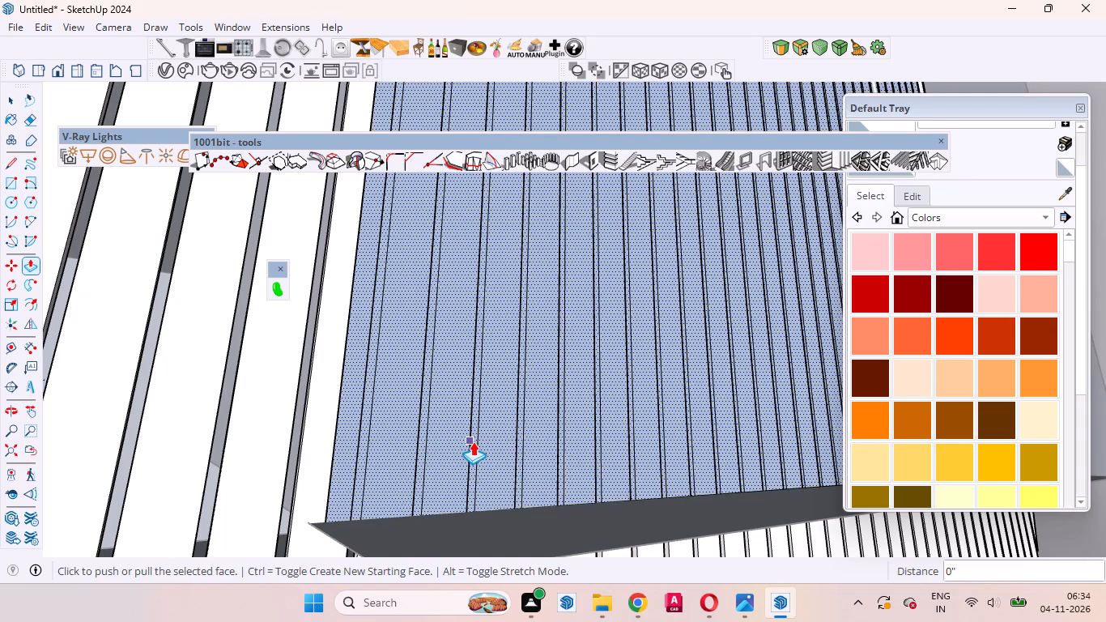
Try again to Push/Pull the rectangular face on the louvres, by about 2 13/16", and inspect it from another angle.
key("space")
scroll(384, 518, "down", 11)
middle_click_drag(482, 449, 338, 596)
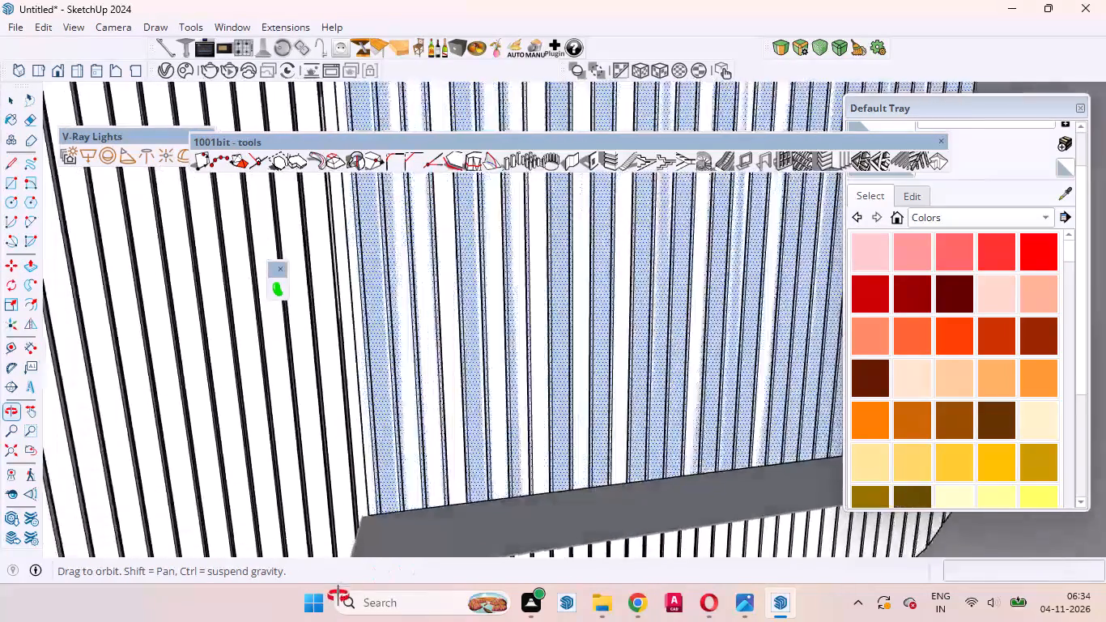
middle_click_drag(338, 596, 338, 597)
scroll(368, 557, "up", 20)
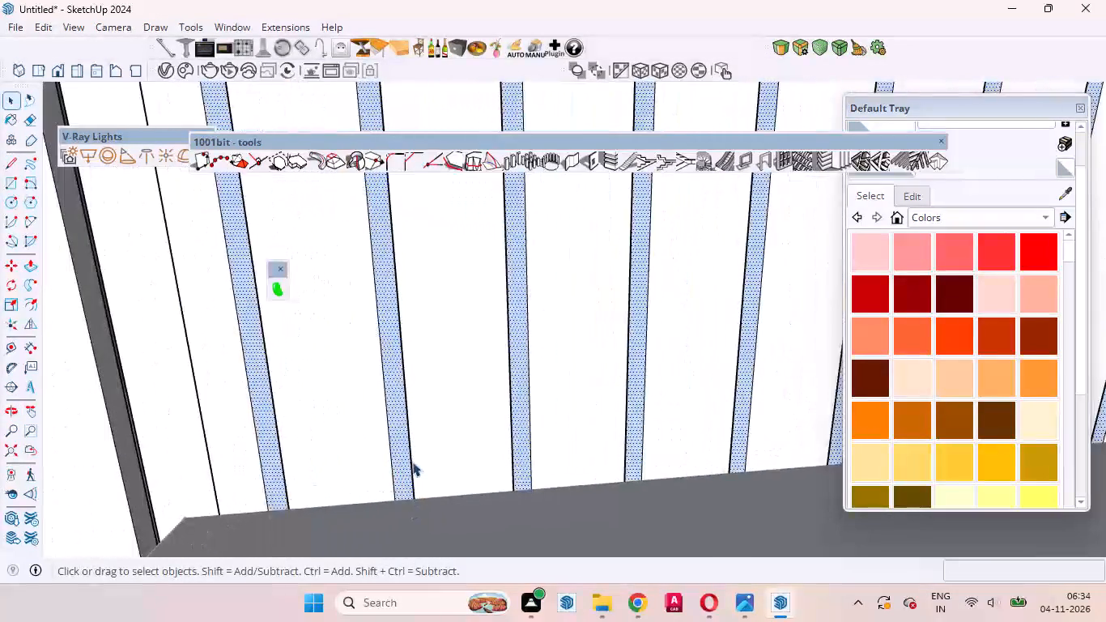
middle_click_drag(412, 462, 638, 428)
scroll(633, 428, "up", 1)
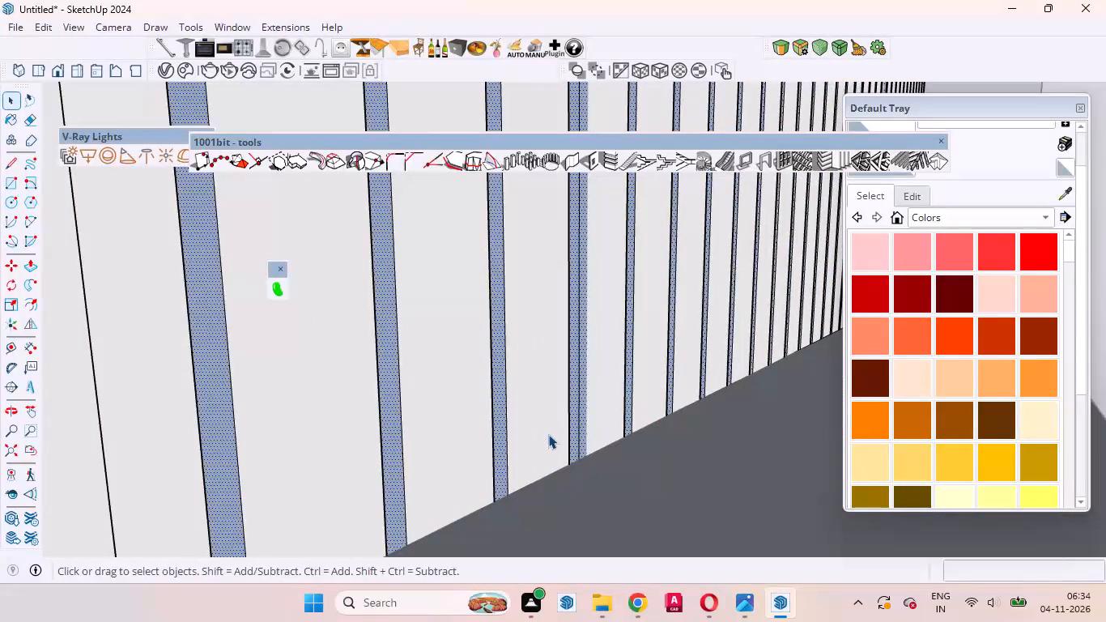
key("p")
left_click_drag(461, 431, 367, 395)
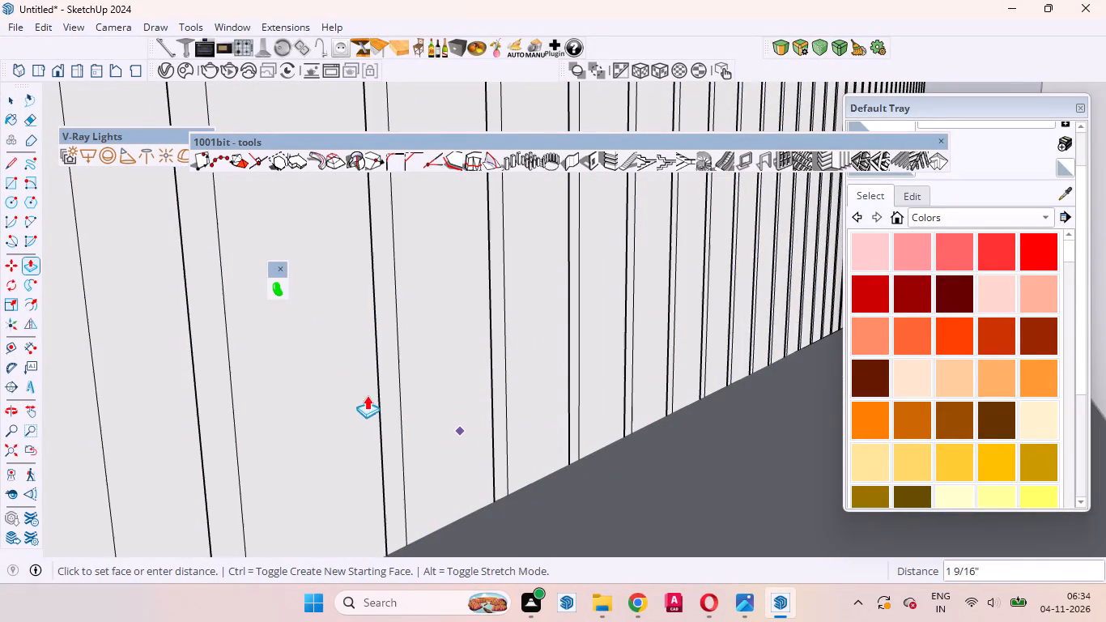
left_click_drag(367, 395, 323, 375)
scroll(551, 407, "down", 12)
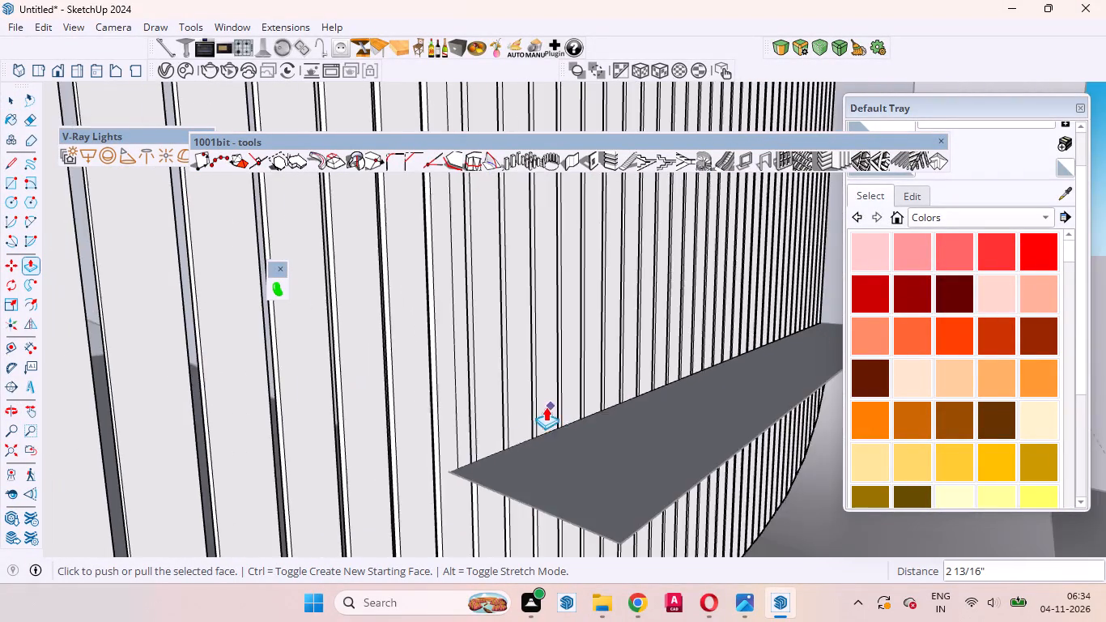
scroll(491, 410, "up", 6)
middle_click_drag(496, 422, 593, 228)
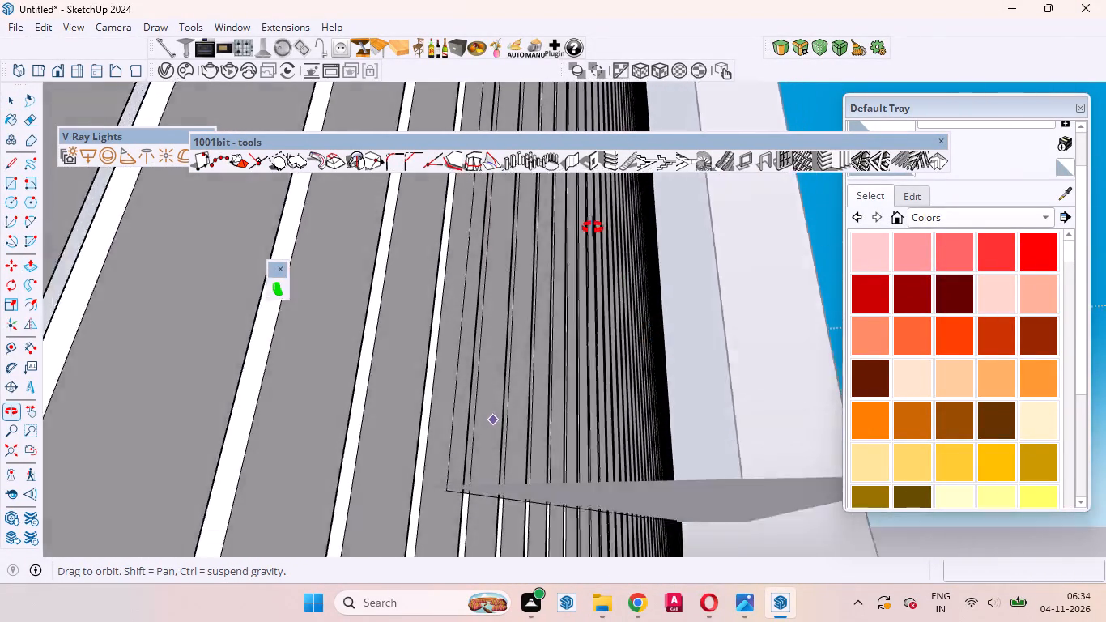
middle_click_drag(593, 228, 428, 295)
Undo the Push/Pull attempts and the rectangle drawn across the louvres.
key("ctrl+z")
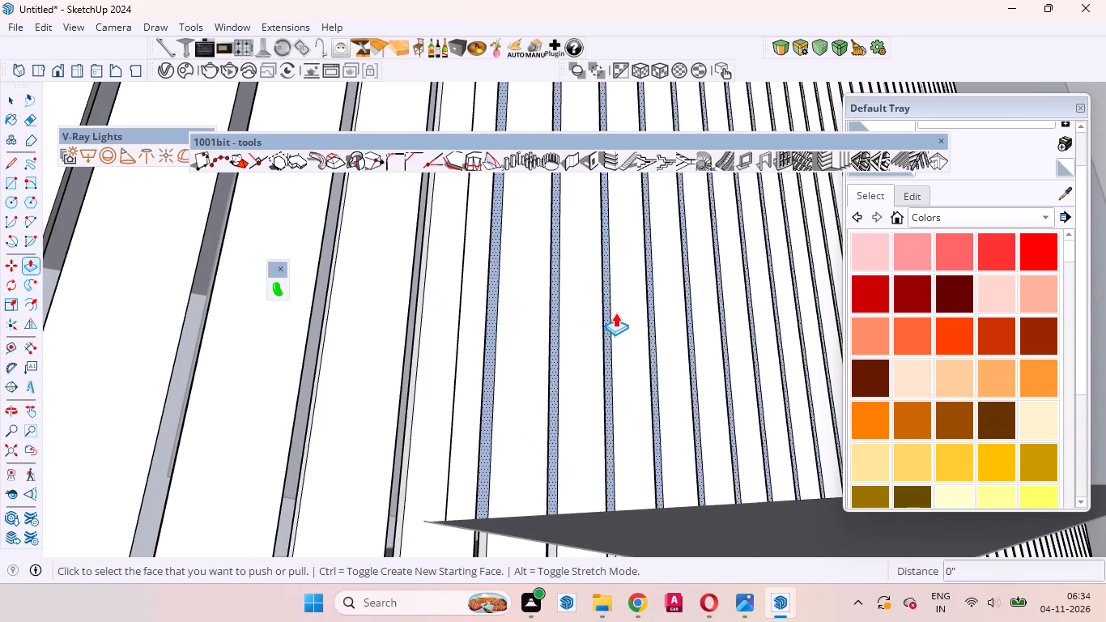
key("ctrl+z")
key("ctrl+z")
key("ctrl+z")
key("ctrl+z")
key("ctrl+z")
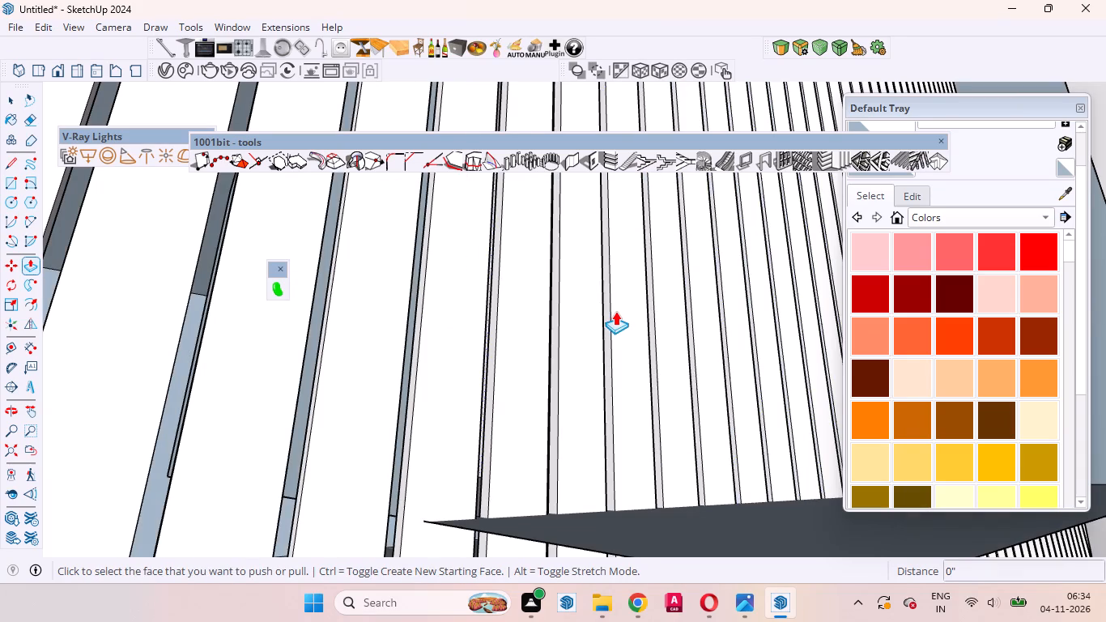
Undo further back until the vertical louvres are removed and the recessed wall is bare again.
key("ctrl+z")
key("ctrl+z")
key("ctrl+z")
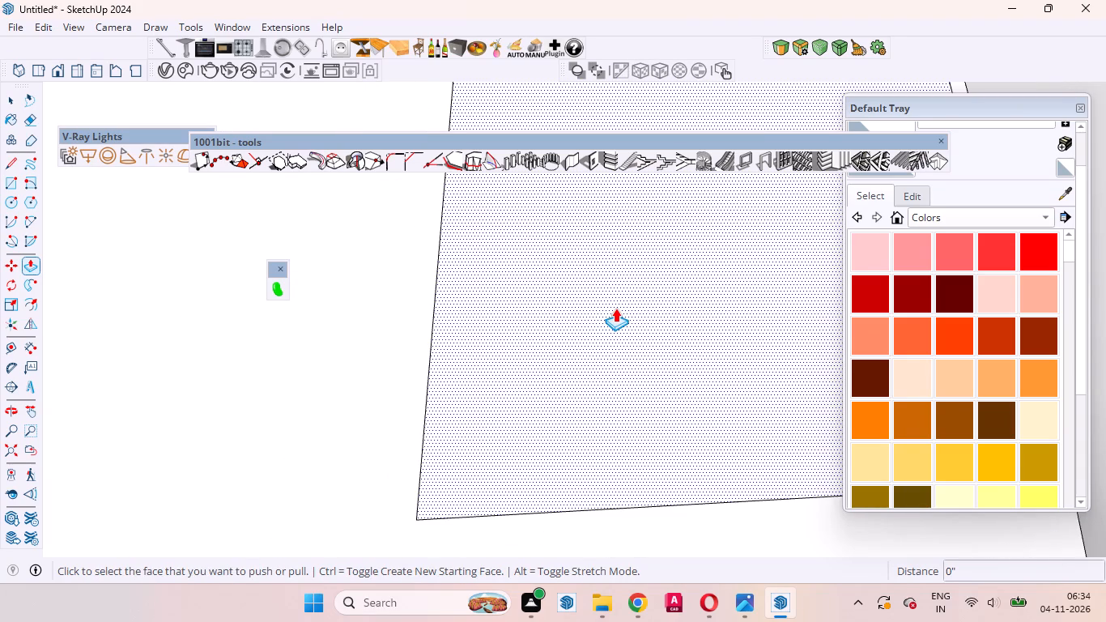
Examine the small window face and the surrounding recessed wall face, selecting each to see how the wall is divided.
key("space")
scroll(555, 400, "down", 16)
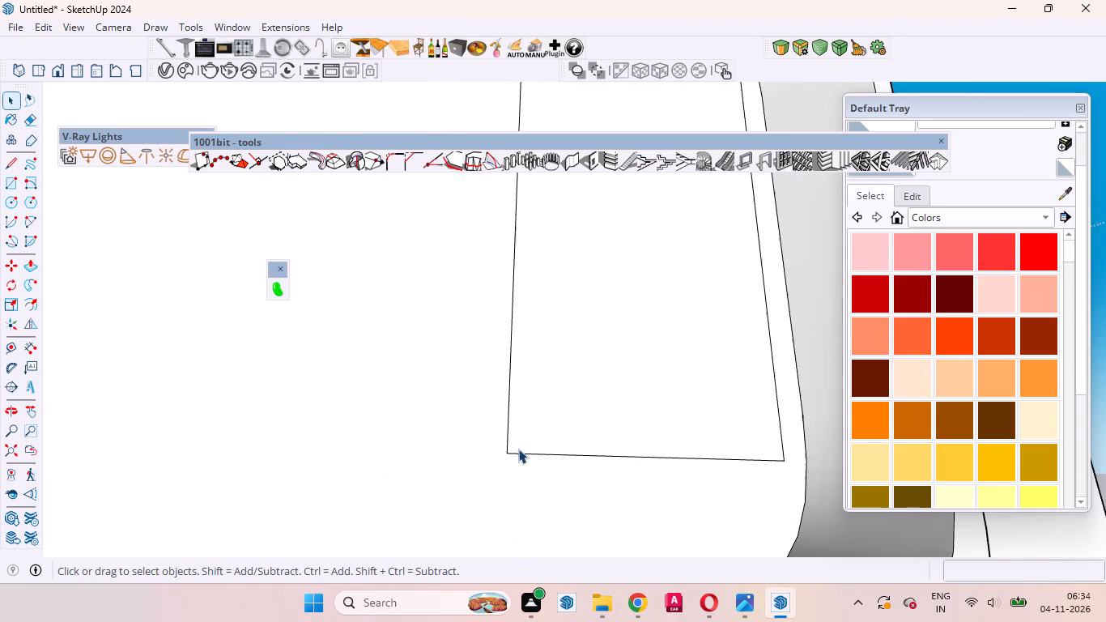
scroll(518, 449, "down", 12)
scroll(549, 392, "up", 6)
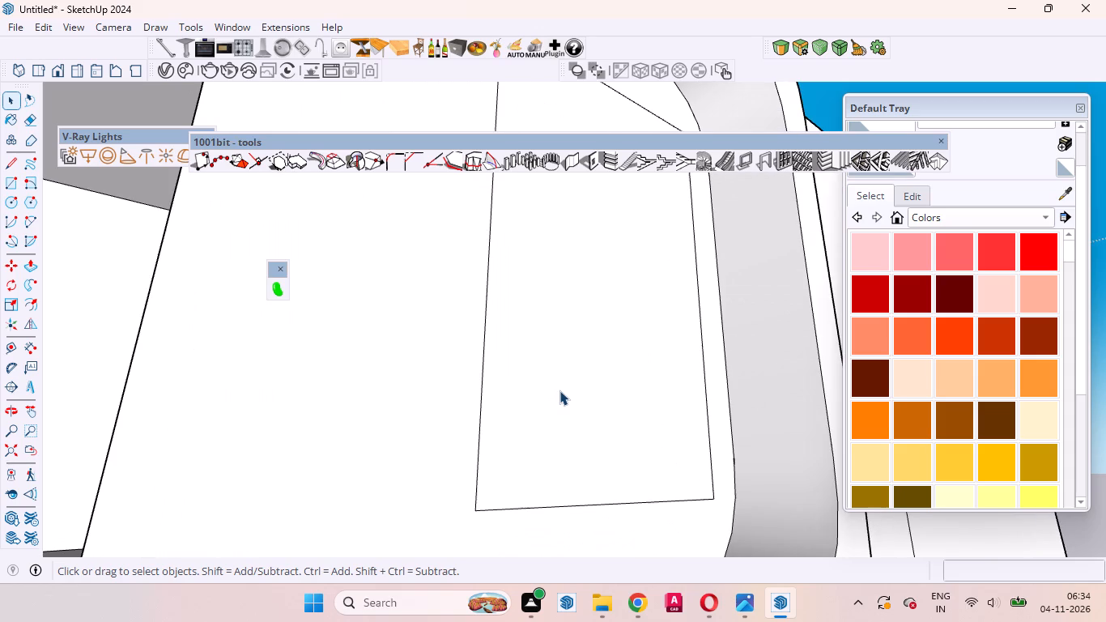
left_click(585, 393)
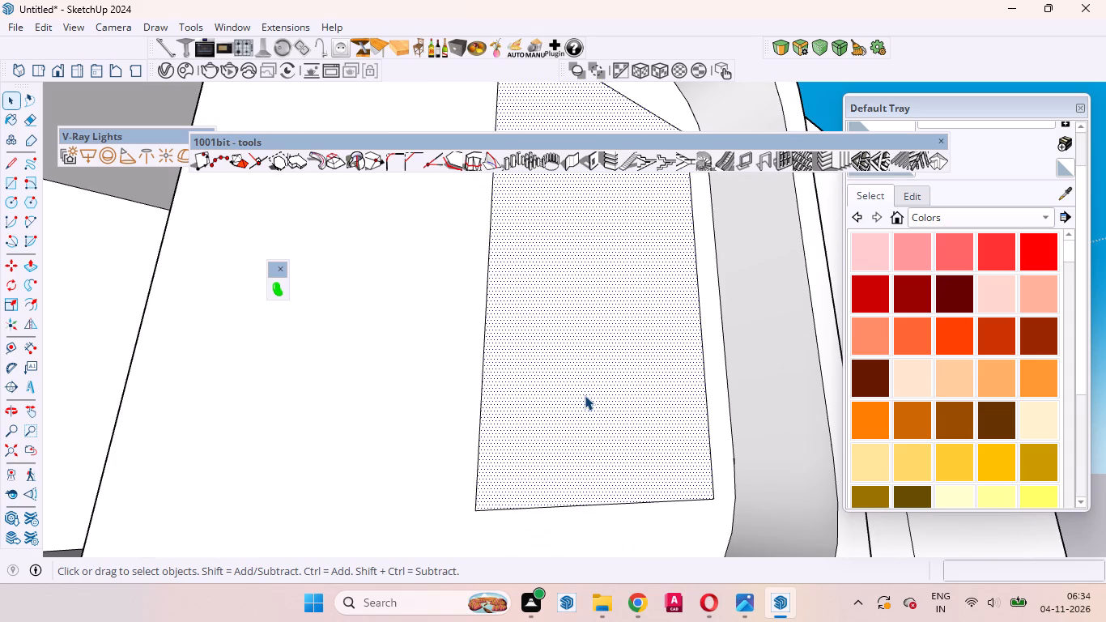
scroll(585, 423, "up", 1)
scroll(585, 423, "down", 9)
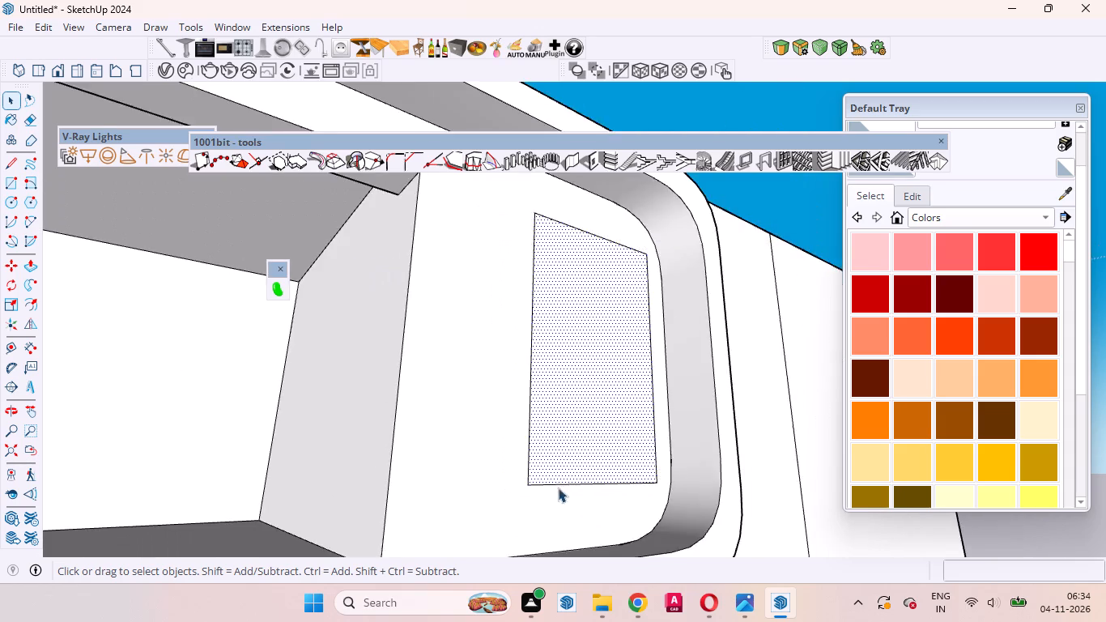
scroll(558, 488, "down", 4)
middle_click_drag(532, 449, 310, 498)
scroll(446, 436, "up", 5)
left_click(594, 381)
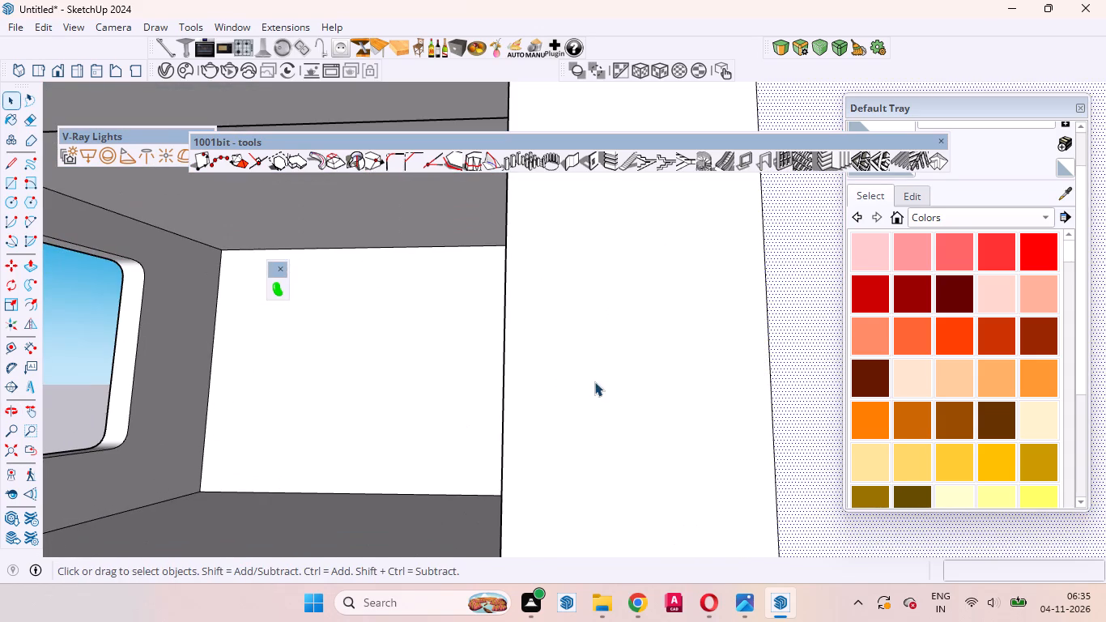
scroll(489, 556, "down", 7)
scroll(683, 347, "down", 7)
scroll(629, 432, "up", 1)
scroll(629, 432, "down", 3)
scroll(678, 264, "up", 4)
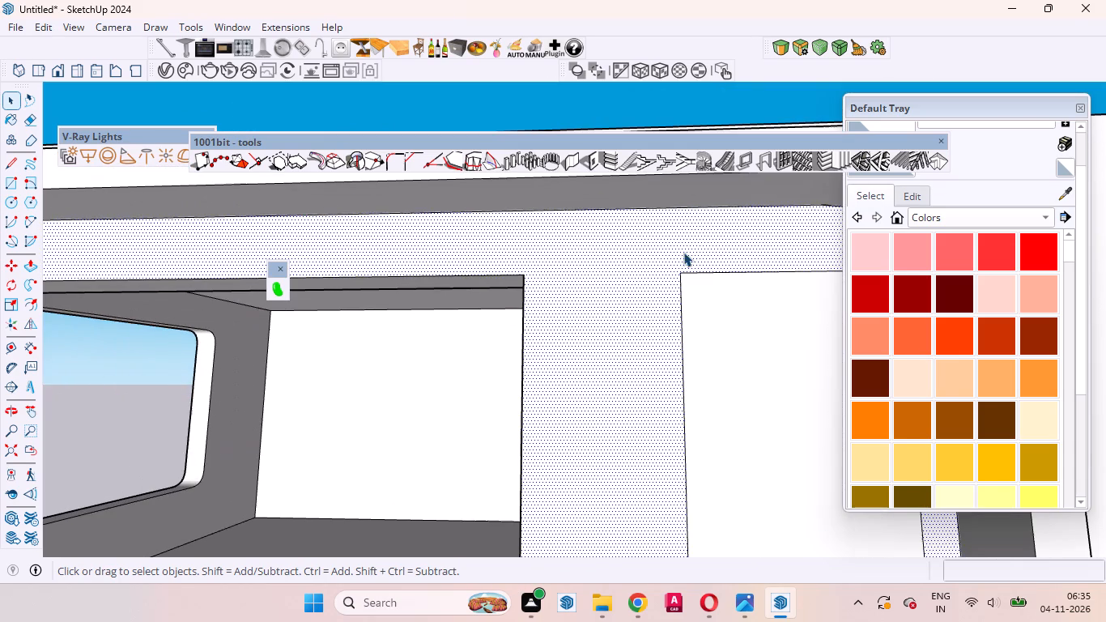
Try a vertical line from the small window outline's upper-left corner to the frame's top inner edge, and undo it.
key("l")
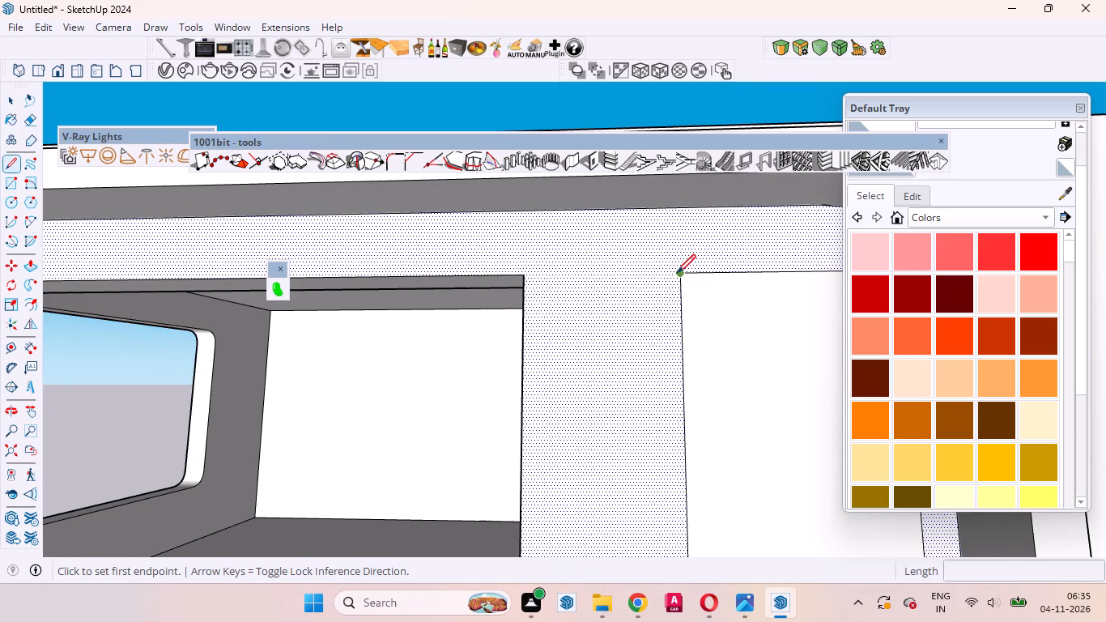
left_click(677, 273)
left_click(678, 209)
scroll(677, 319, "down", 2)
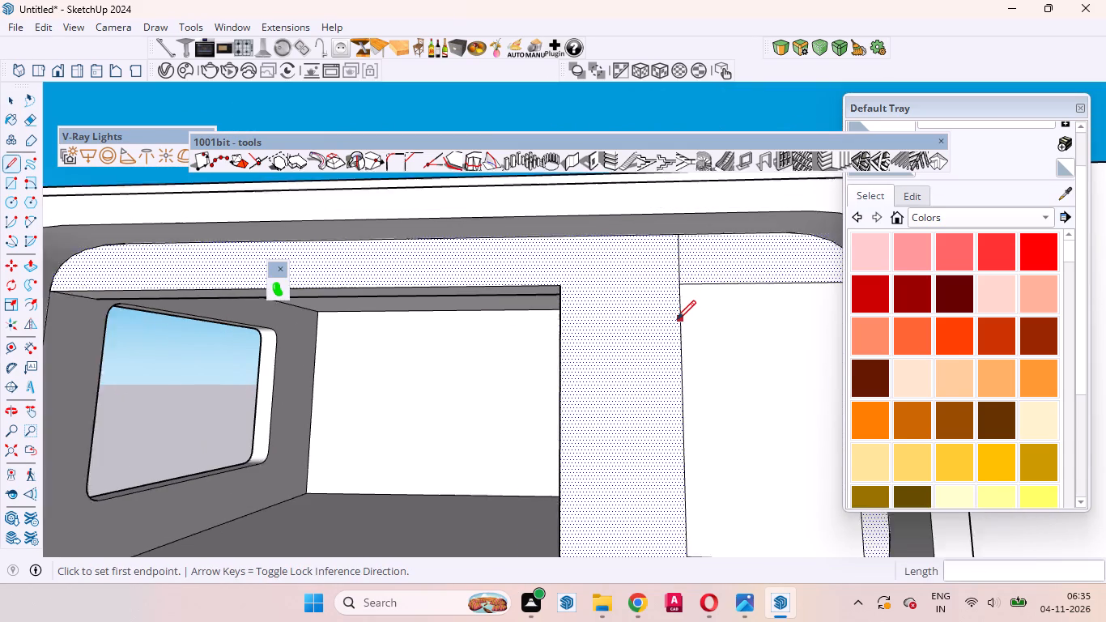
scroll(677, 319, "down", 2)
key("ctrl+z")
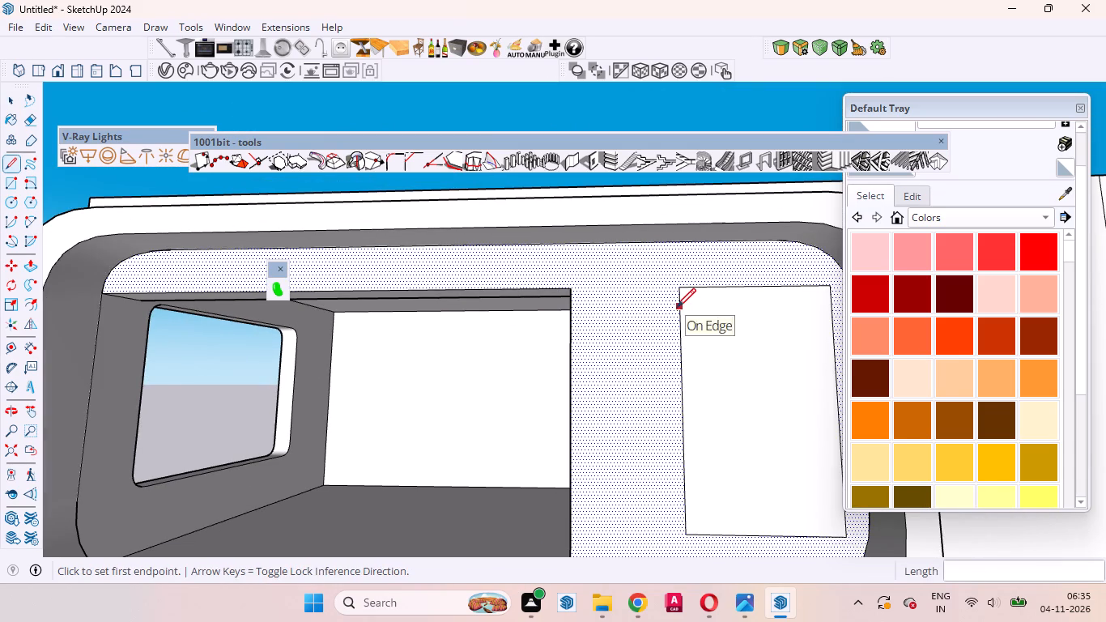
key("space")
Draw a vertical line about 1' long from the small window outline's upper-left corner to the frame's top inner edge.
key("l")
scroll(670, 282, "up", 4)
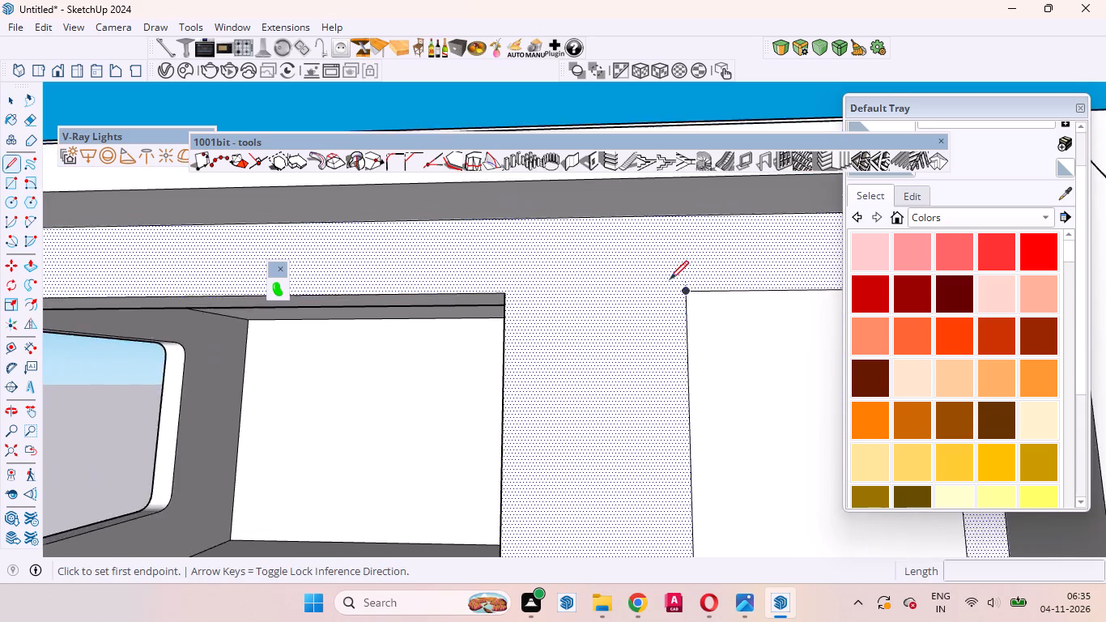
scroll(670, 279, "up", 5)
left_click(691, 304)
scroll(681, 318, "down", 6)
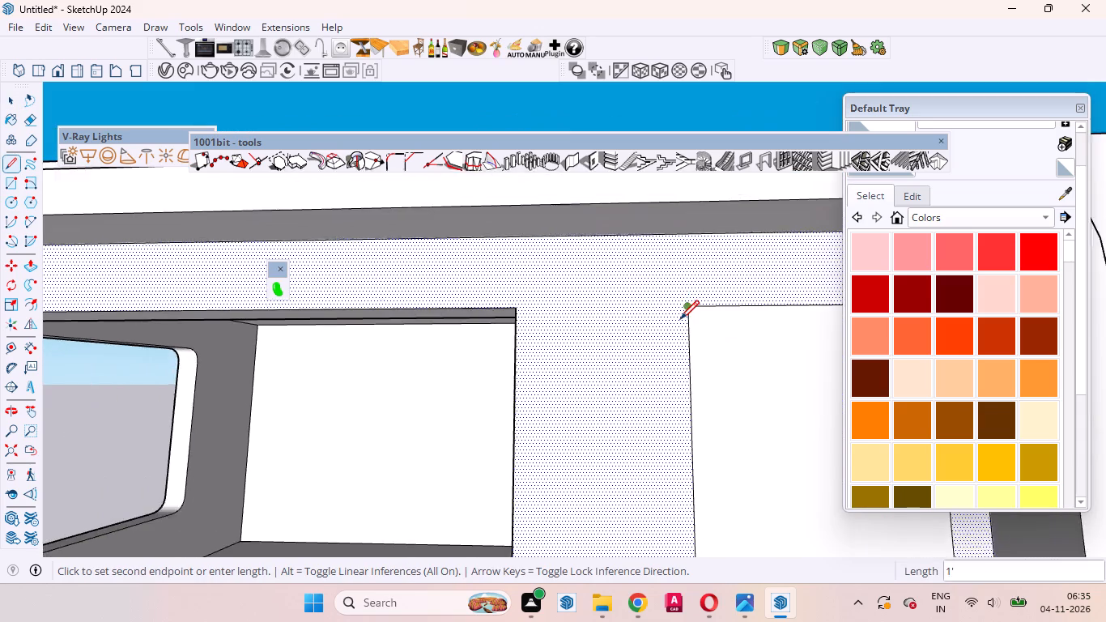
scroll(680, 319, "down", 4)
scroll(678, 283, "up", 13)
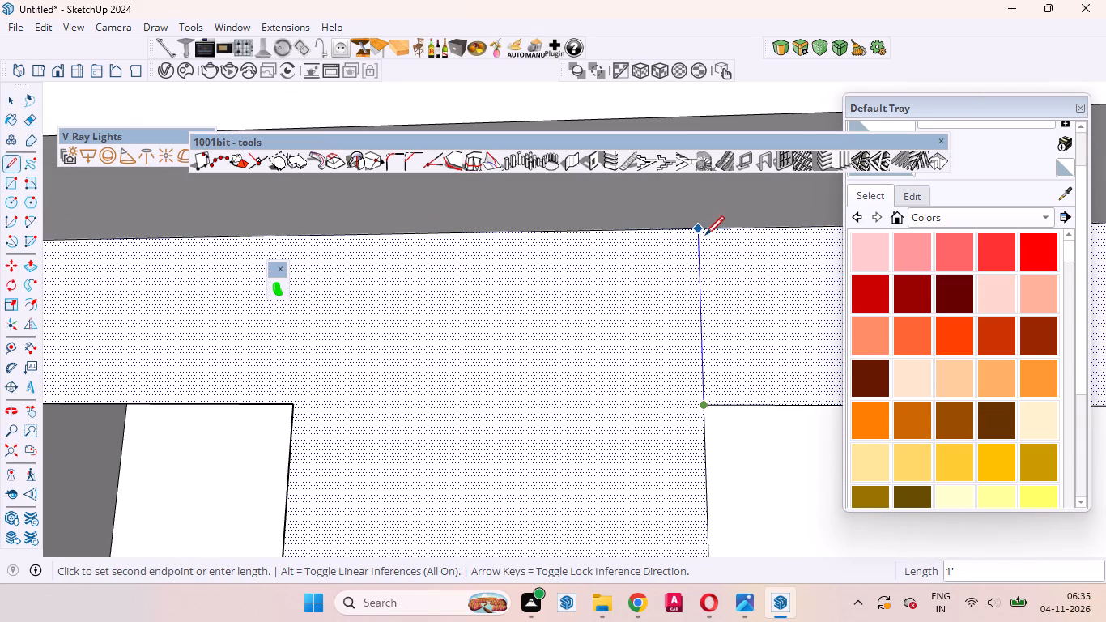
left_click(702, 233)
Draw a vertical line of about 1' 15/16" from the window outline's lower-left corner down to the frame's bottom inner edge.
scroll(700, 326, "down", 19)
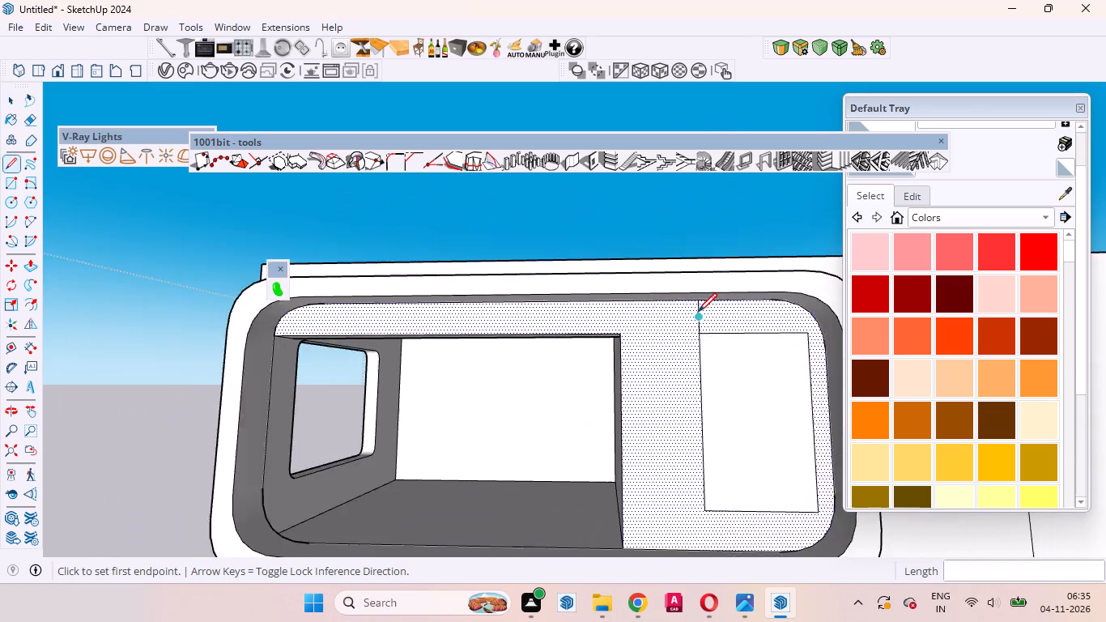
scroll(698, 312, "down", 5)
scroll(712, 420, "up", 6)
middle_click_drag(705, 436, 712, 520)
scroll(686, 454, "up", 5)
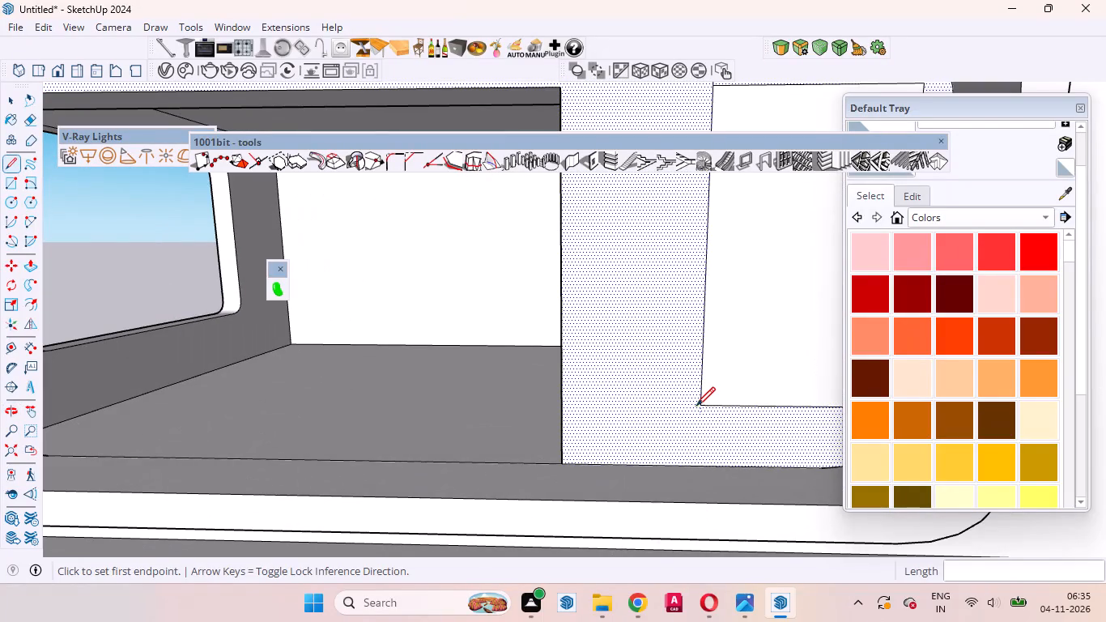
left_click(697, 404)
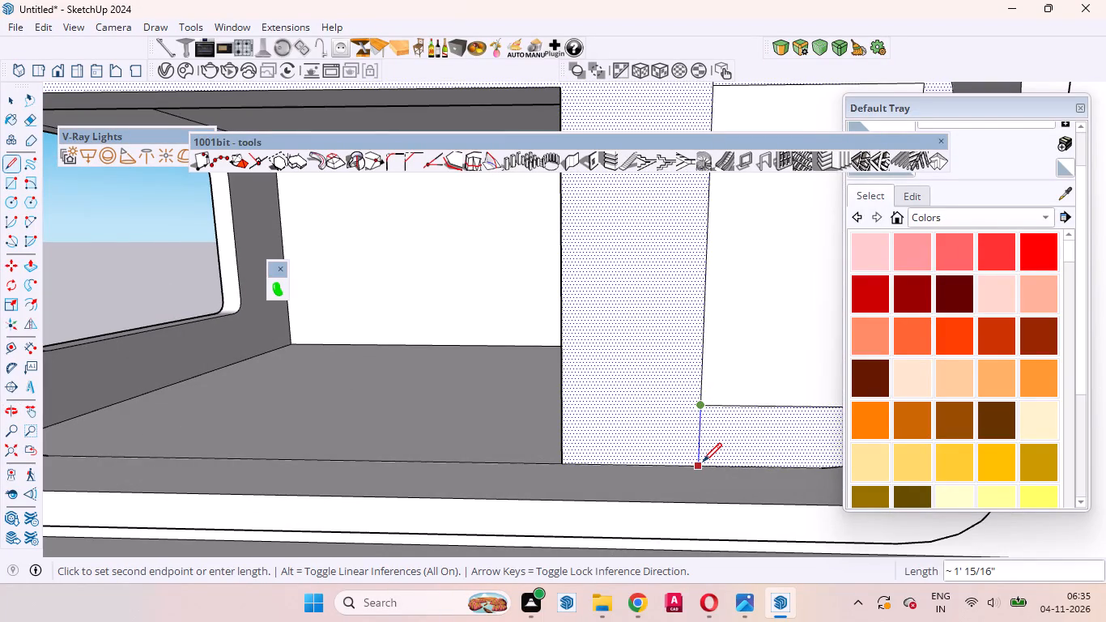
left_click(703, 464)
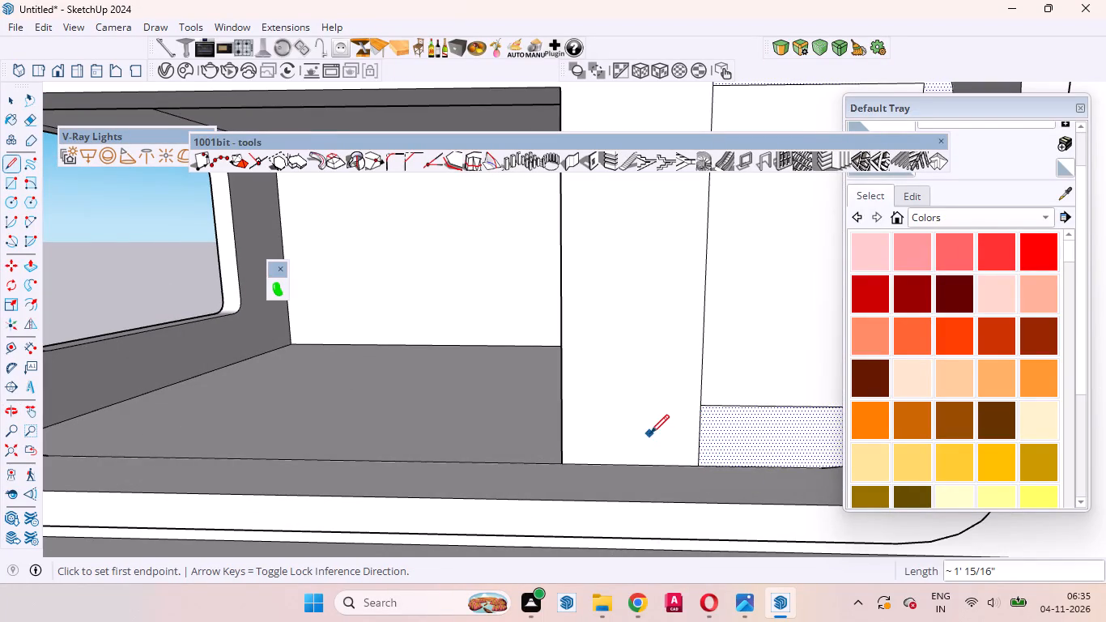
key("space")
Create vertical louvres on the wall face left of the small window: depth 1/4", thickness 1", spacing 1 3/16", angle 0.0, front location.
left_click(650, 403)
scroll(677, 451, "down", 16)
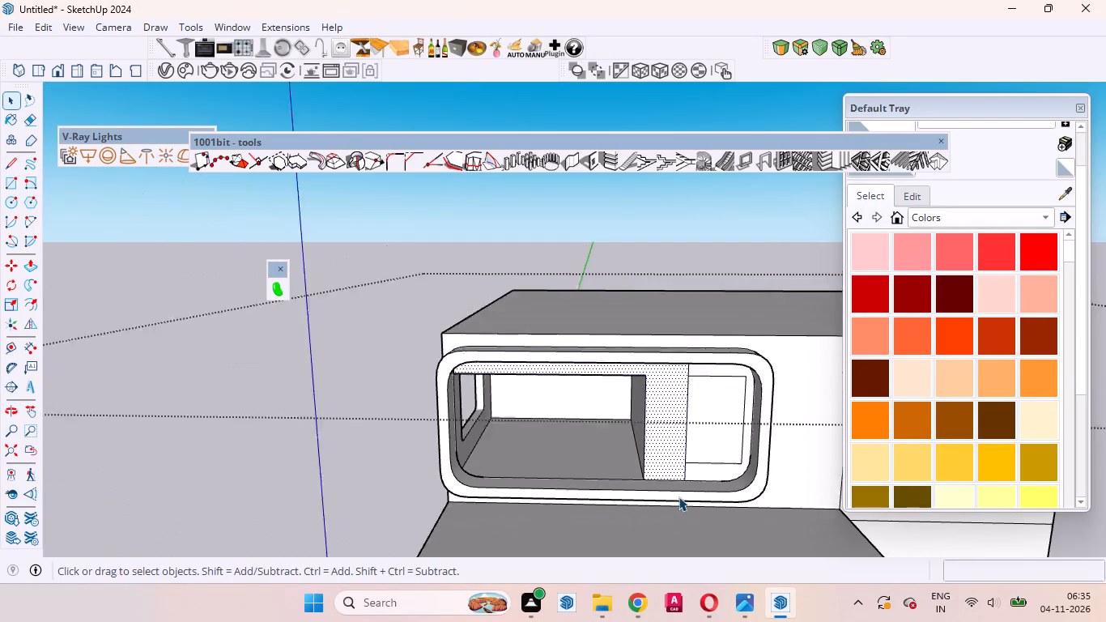
scroll(678, 496, "down", 1)
middle_click_drag(658, 377, 649, 305)
scroll(801, 123, "up", 4)
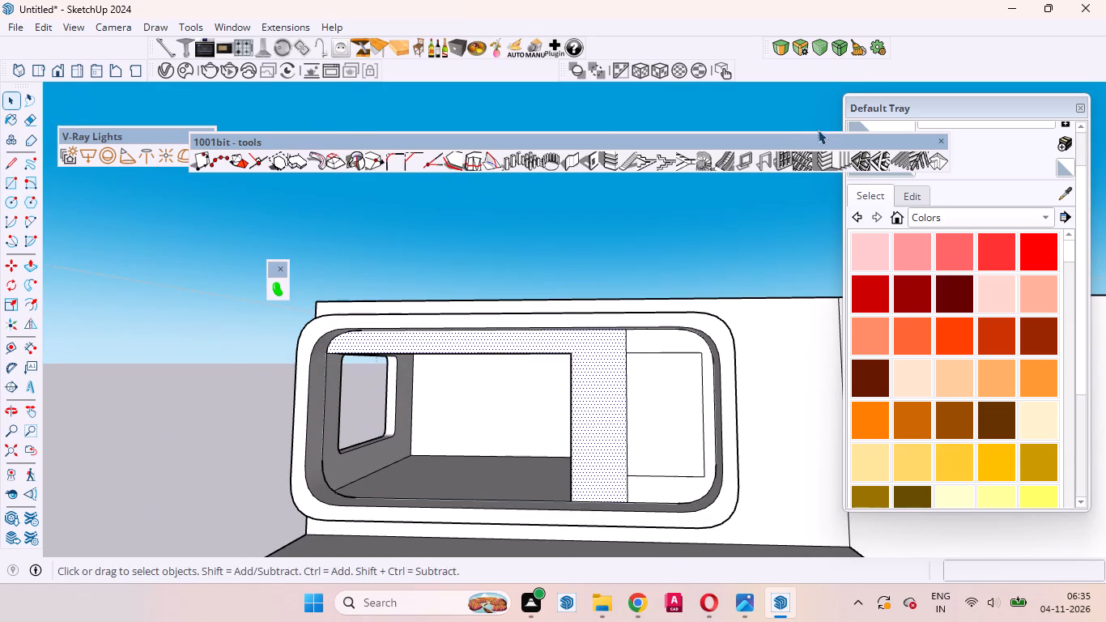
left_click(836, 164)
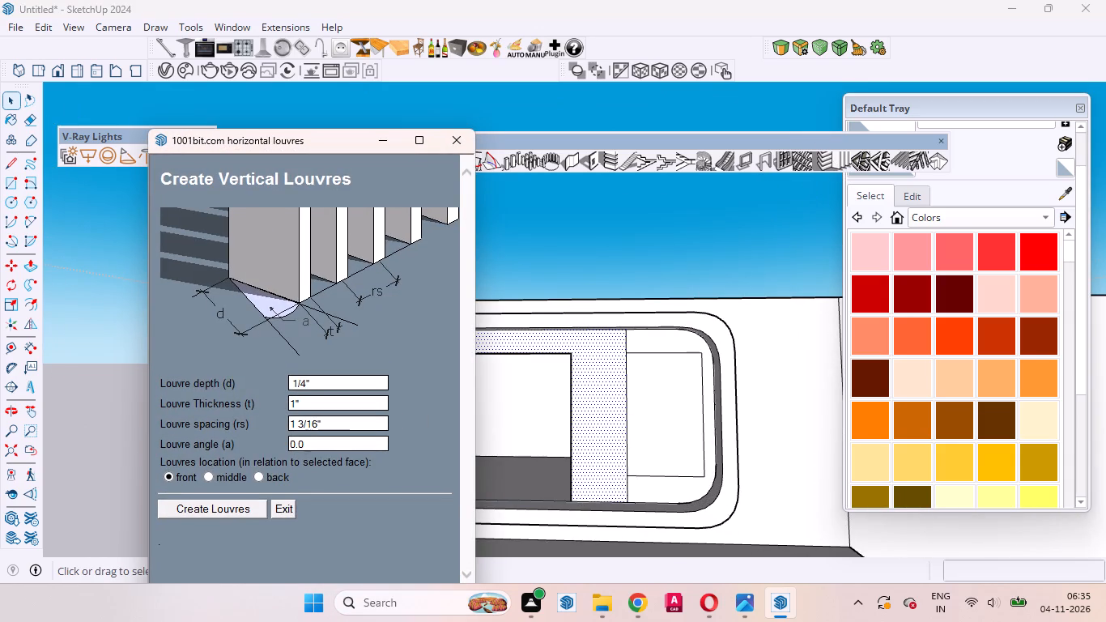
left_click(220, 511)
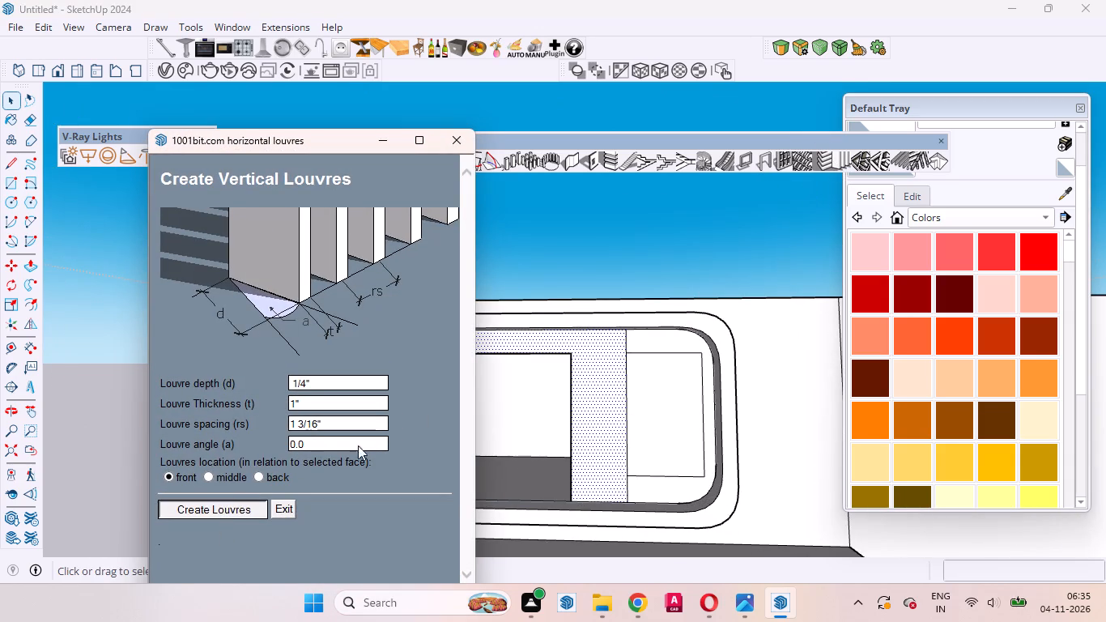
scroll(666, 346, "up", 11)
left_click(657, 345)
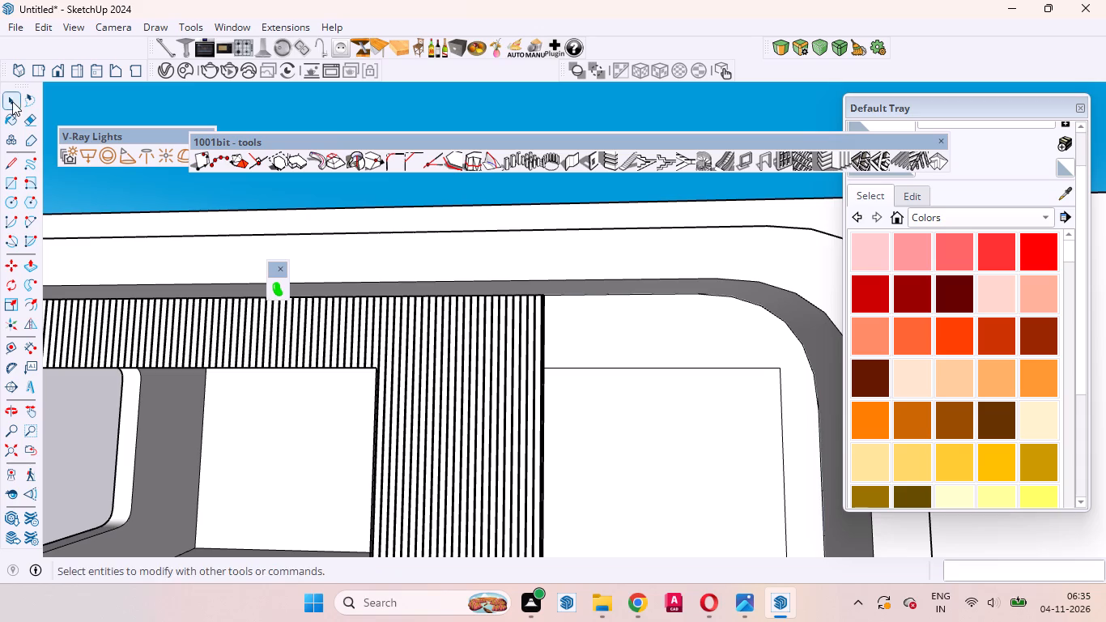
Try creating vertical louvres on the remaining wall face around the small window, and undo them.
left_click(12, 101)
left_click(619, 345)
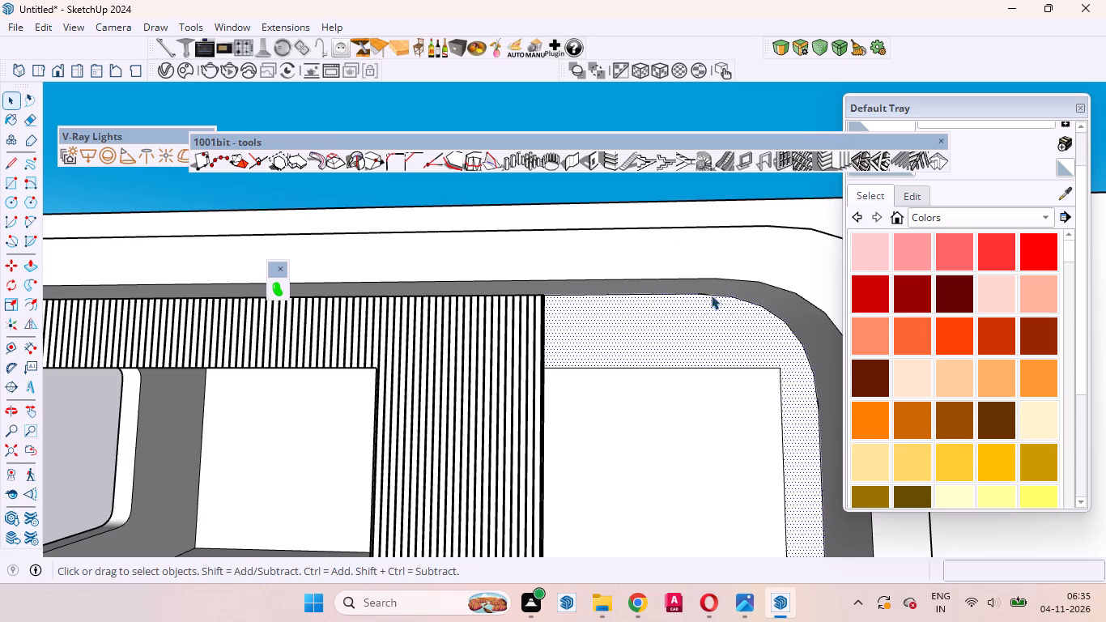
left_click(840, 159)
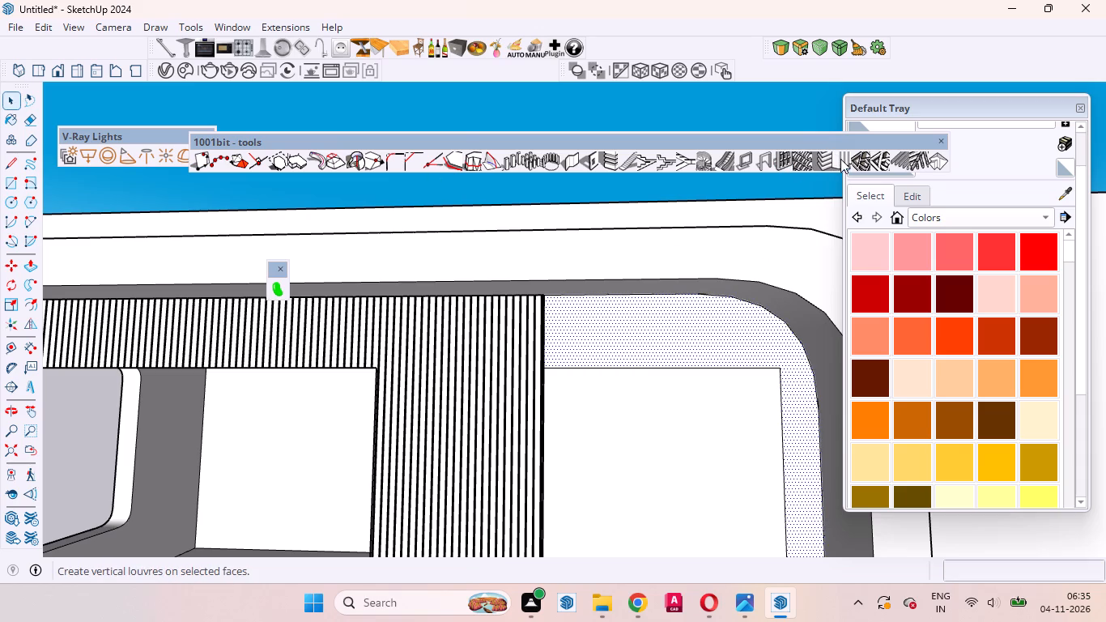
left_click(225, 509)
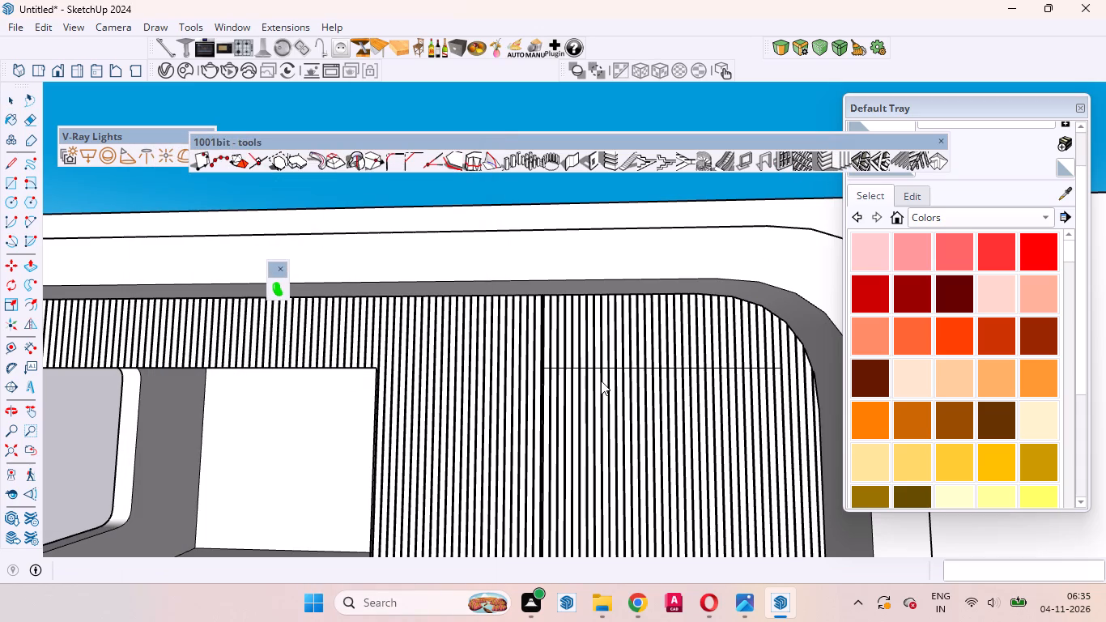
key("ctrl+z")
Draw a horizontal line of about 4 7/8" from the window outline's upper-right corner to the frame's curved inner edge.
scroll(614, 368, "down", 10)
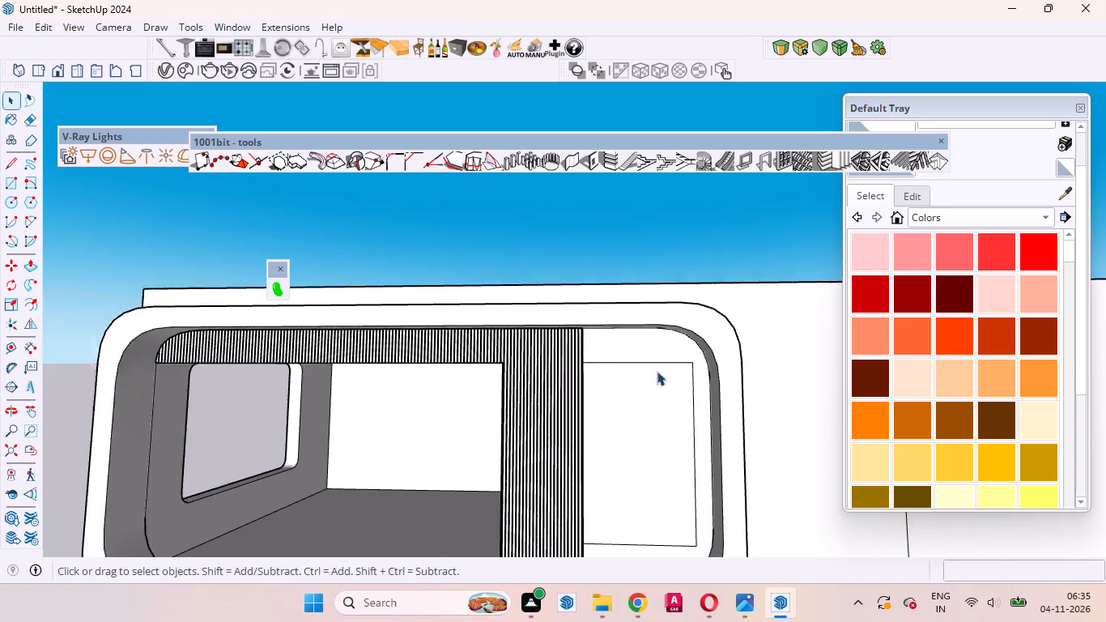
left_click(656, 415)
scroll(664, 394, "up", 4)
scroll(599, 364, "up", 5)
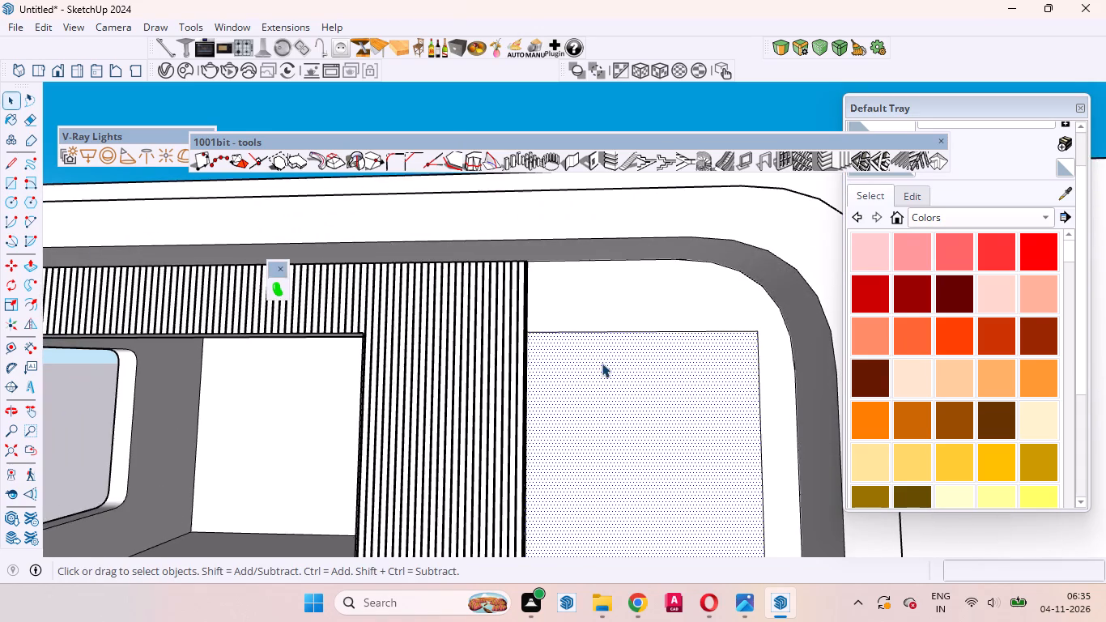
middle_click_drag(602, 363, 500, 379)
scroll(710, 321, "up", 5)
middle_click_drag(703, 338, 824, 343)
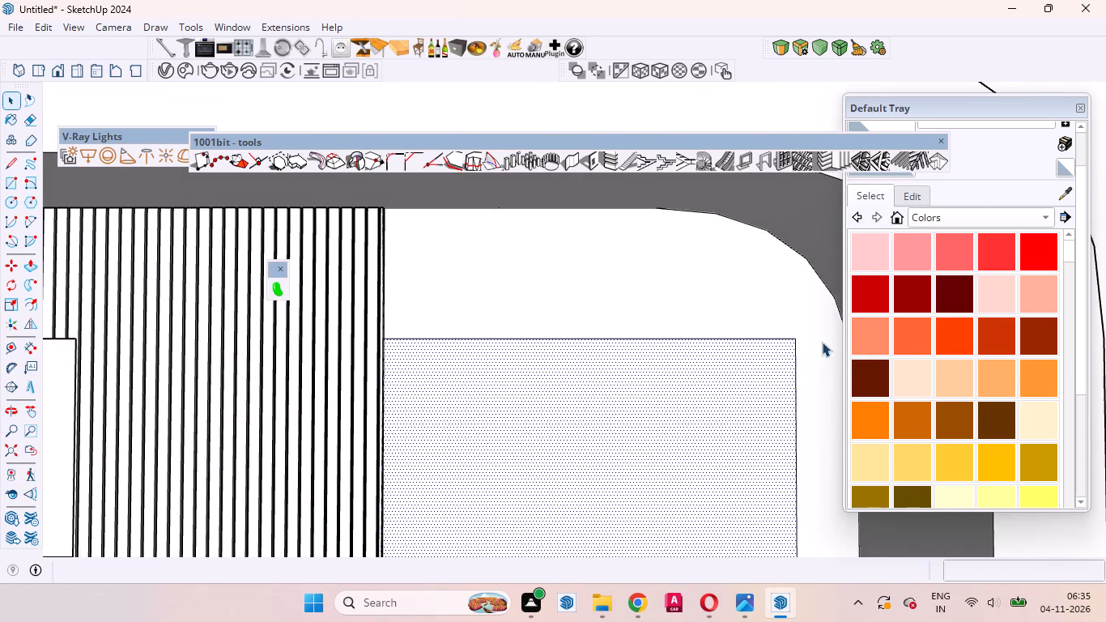
scroll(692, 319, "down", 10)
left_click(688, 313)
scroll(745, 311, "up", 7)
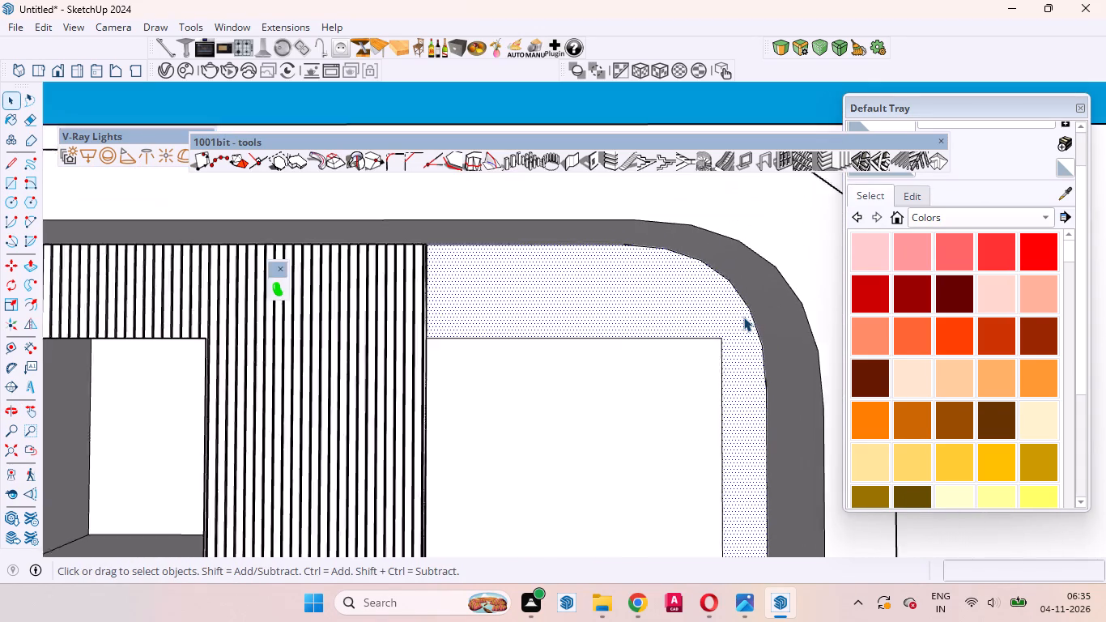
scroll(743, 317, "up", 2)
key("l")
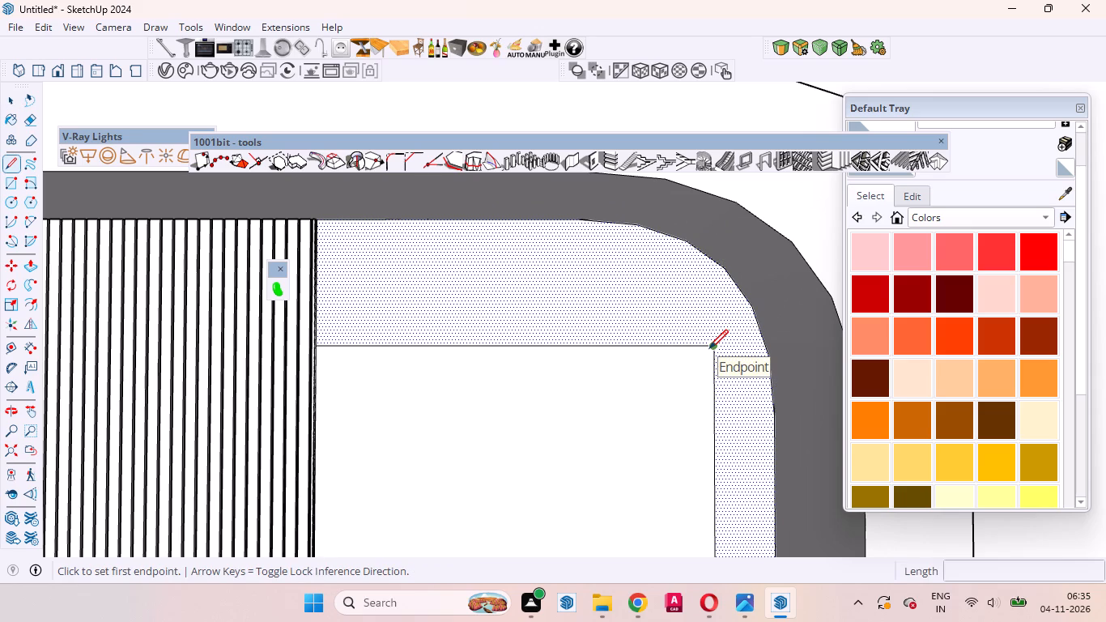
left_click(709, 348)
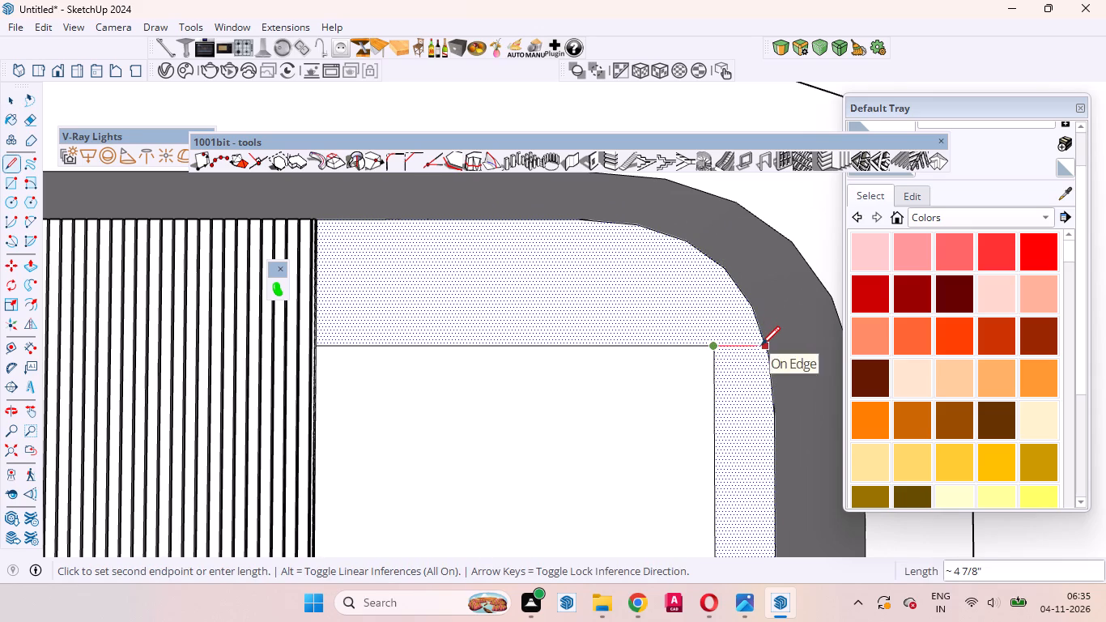
left_click(761, 345)
key("space")
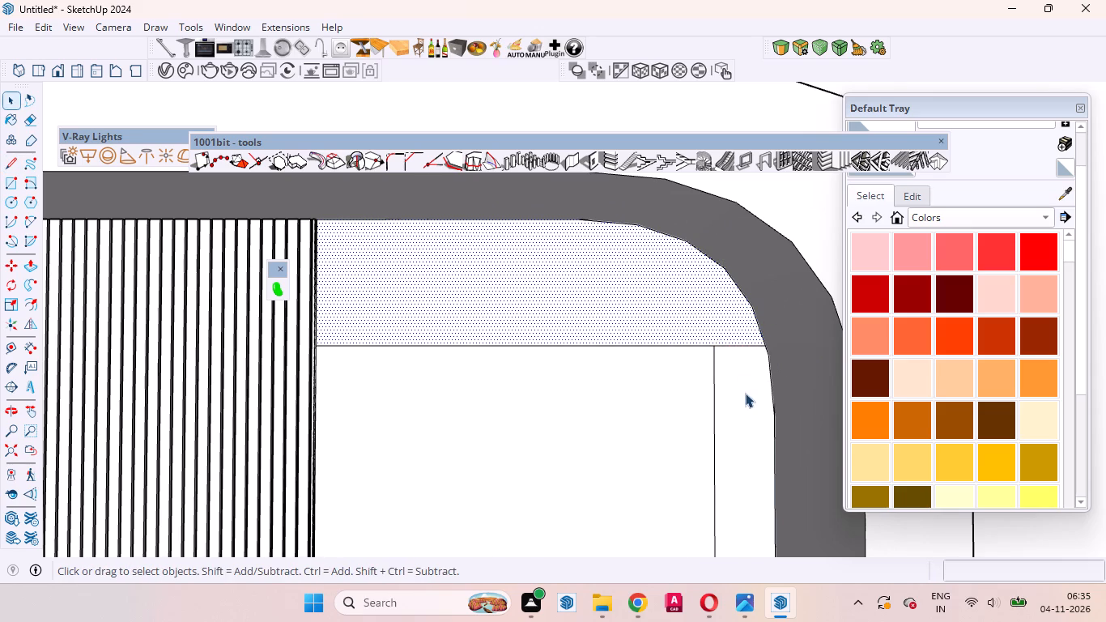
Create vertical louvres on the wall face right of the small window: depth 1/4", thickness 1", spacing 1 3/16", angle 0.0, front location.
left_click(745, 394)
left_click(839, 156)
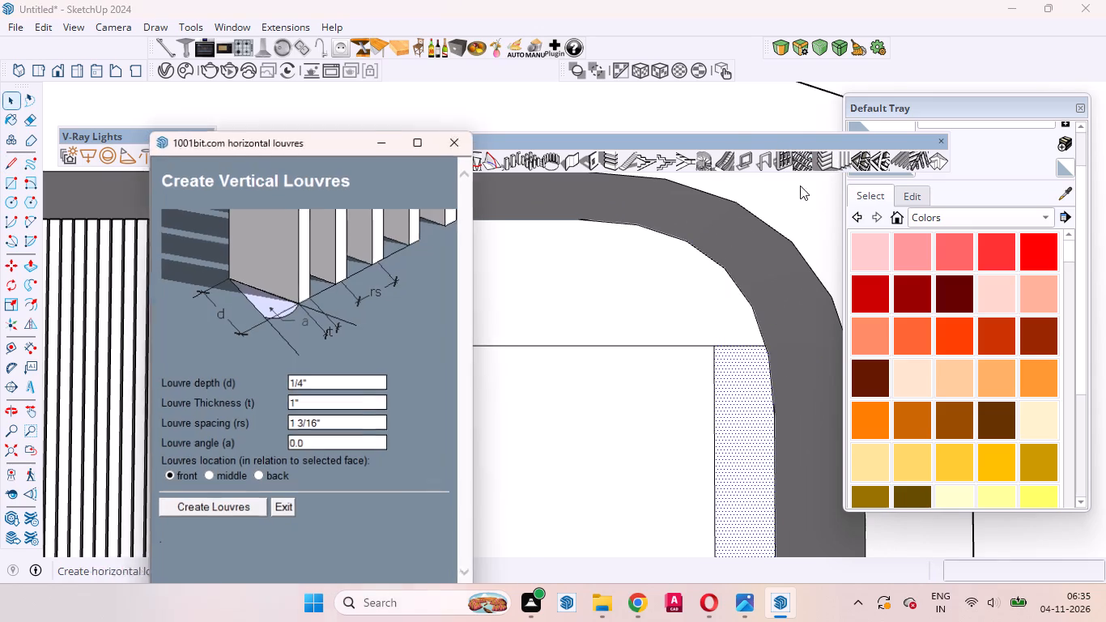
left_click(226, 504)
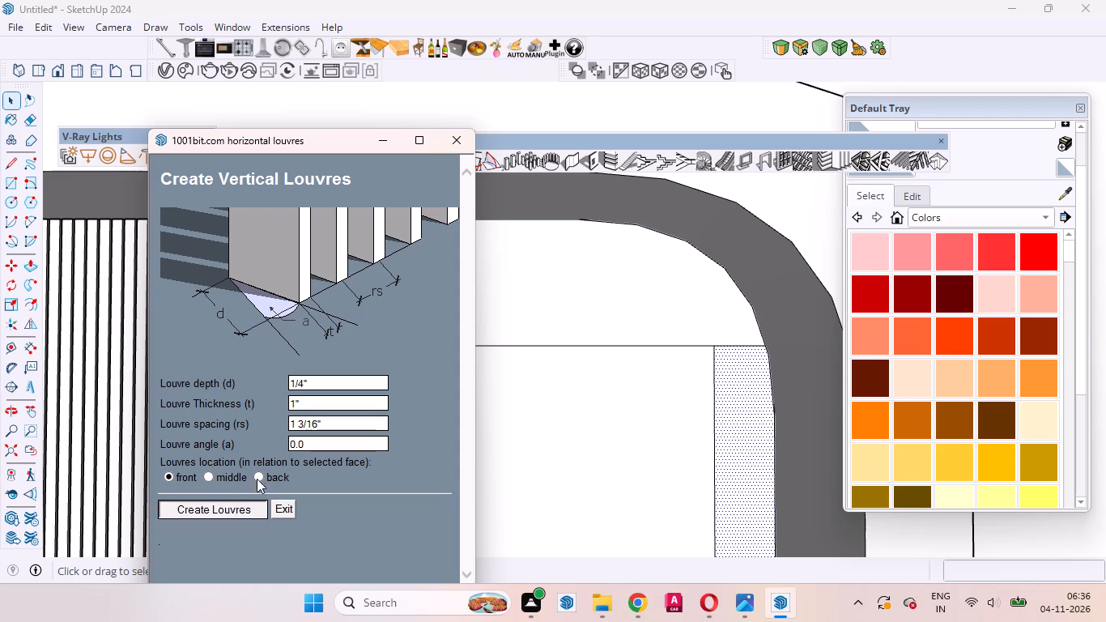
left_click(490, 312)
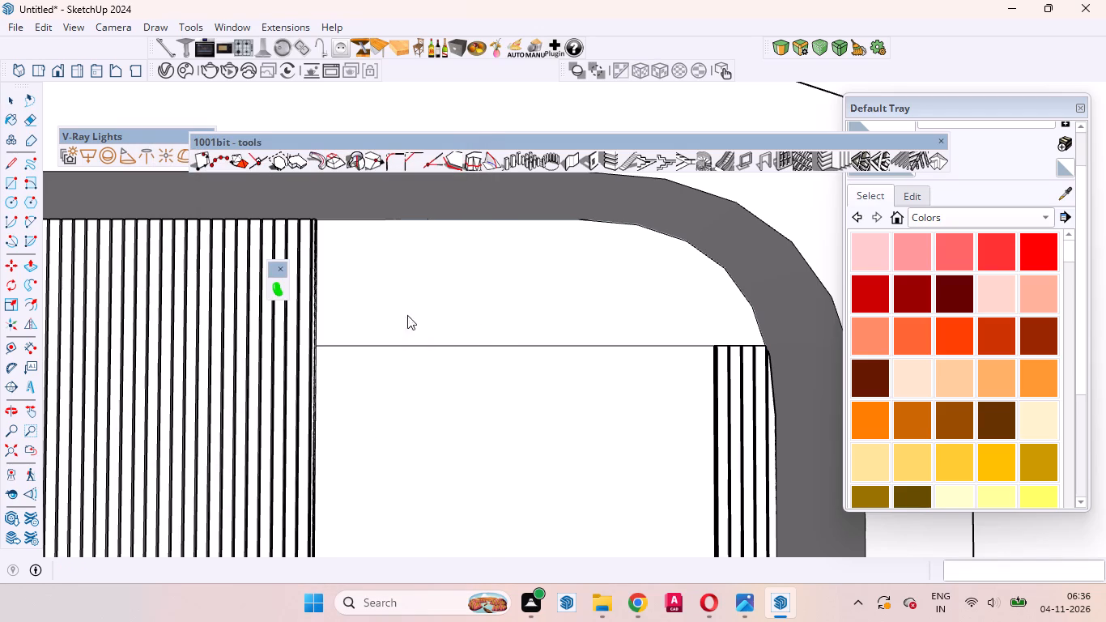
Create vertical louvres on the wall face above the small window: depth 1/4", thickness 1", spacing 1 3/16", angle 0.0, front location.
left_click(6, 93)
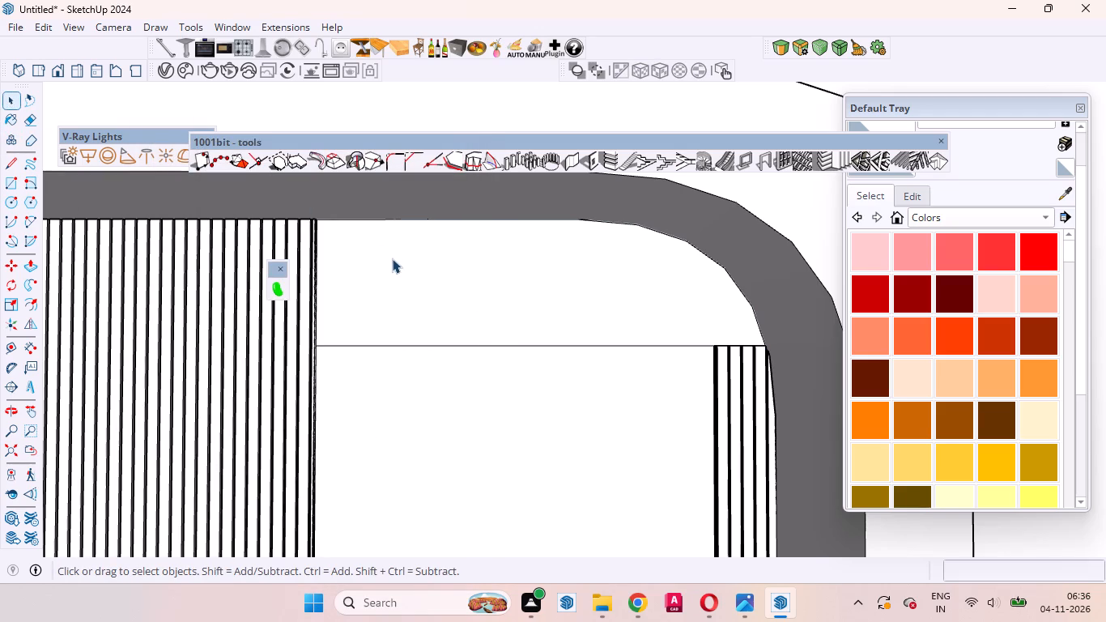
left_click(400, 270)
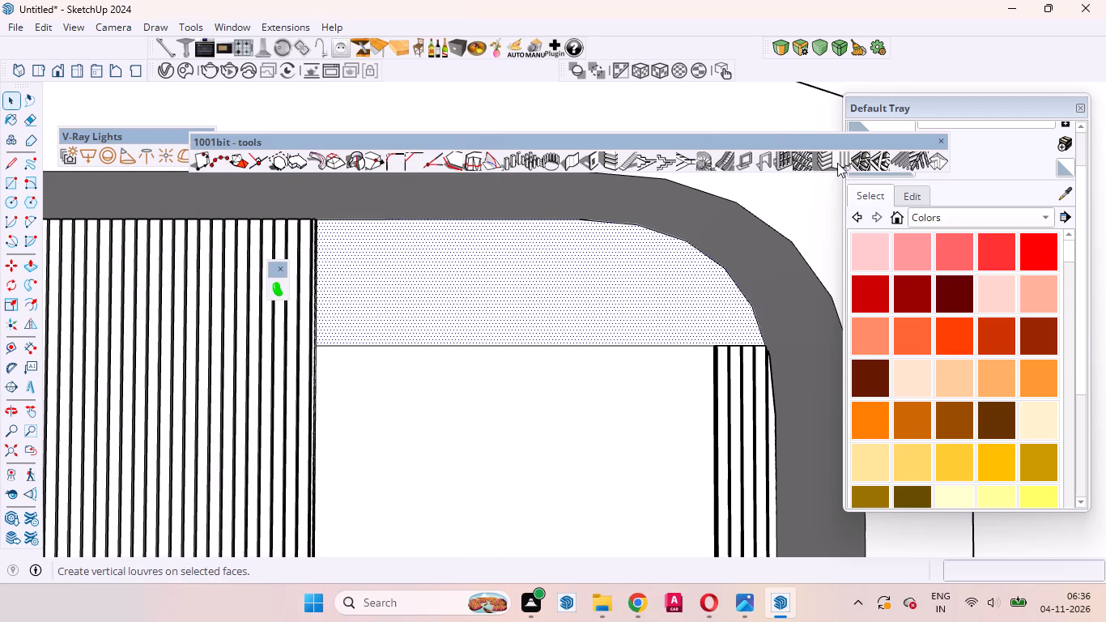
left_click(840, 163)
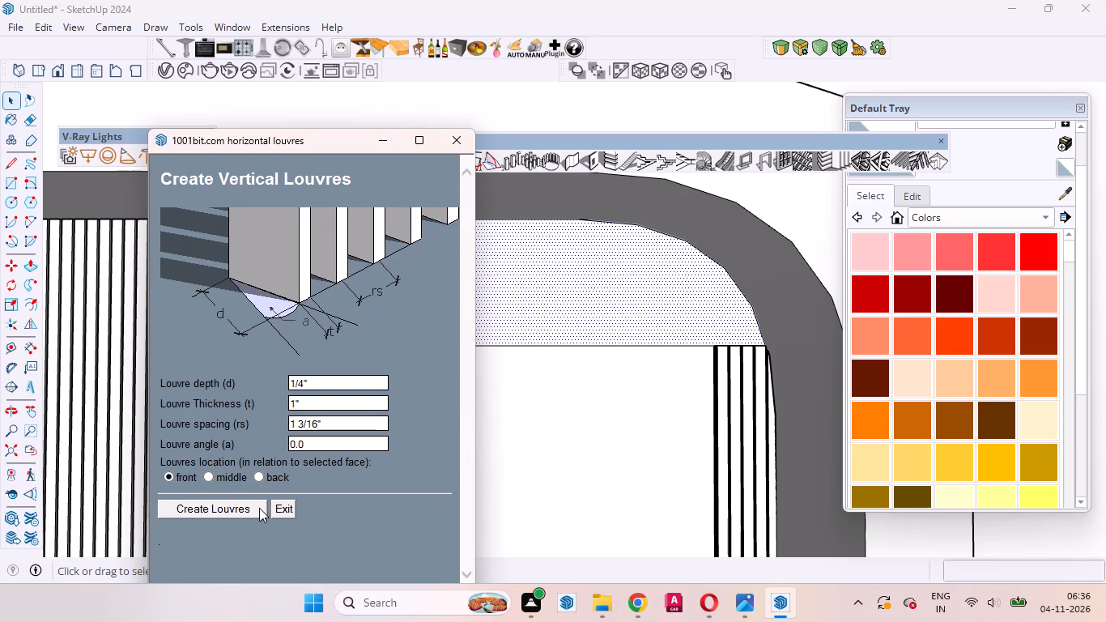
left_click(253, 508)
Erase the small window's blank face inside the louvred wall to open it into the building.
scroll(623, 292, "down", 9)
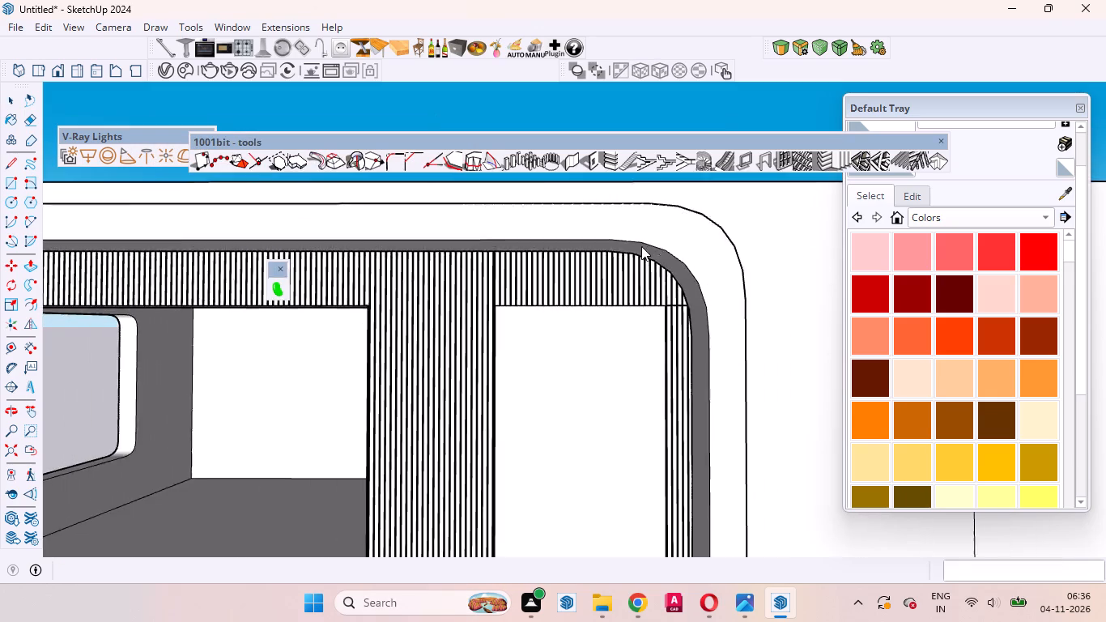
scroll(641, 246, "down", 10)
scroll(632, 383, "up", 10)
left_click(568, 280)
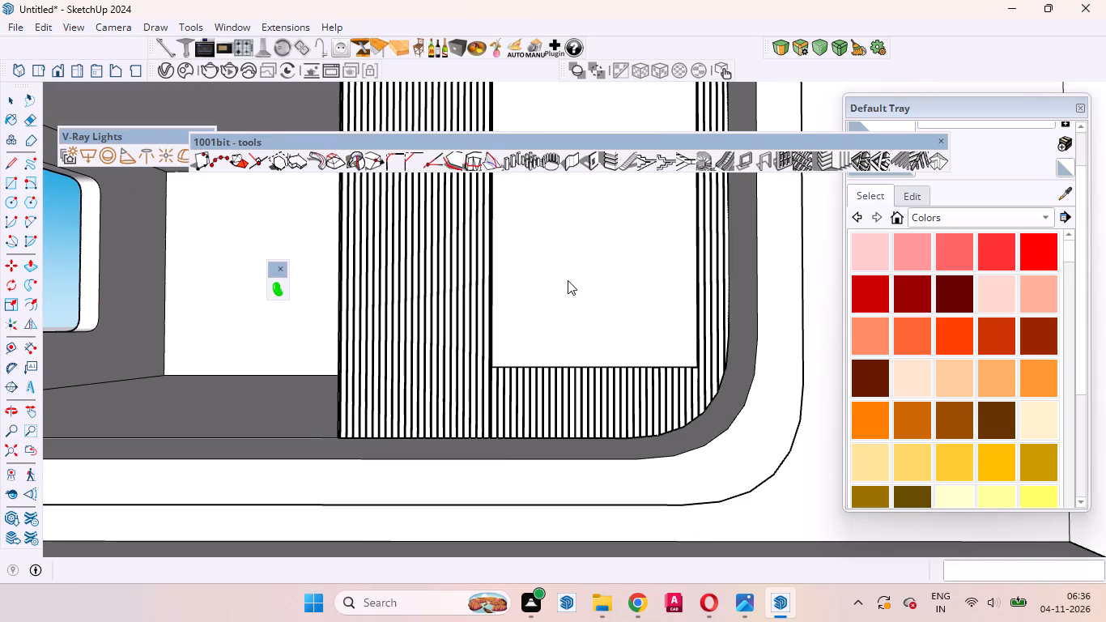
scroll(610, 373, "down", 1)
scroll(611, 375, "up", 1)
scroll(612, 377, "down", 3)
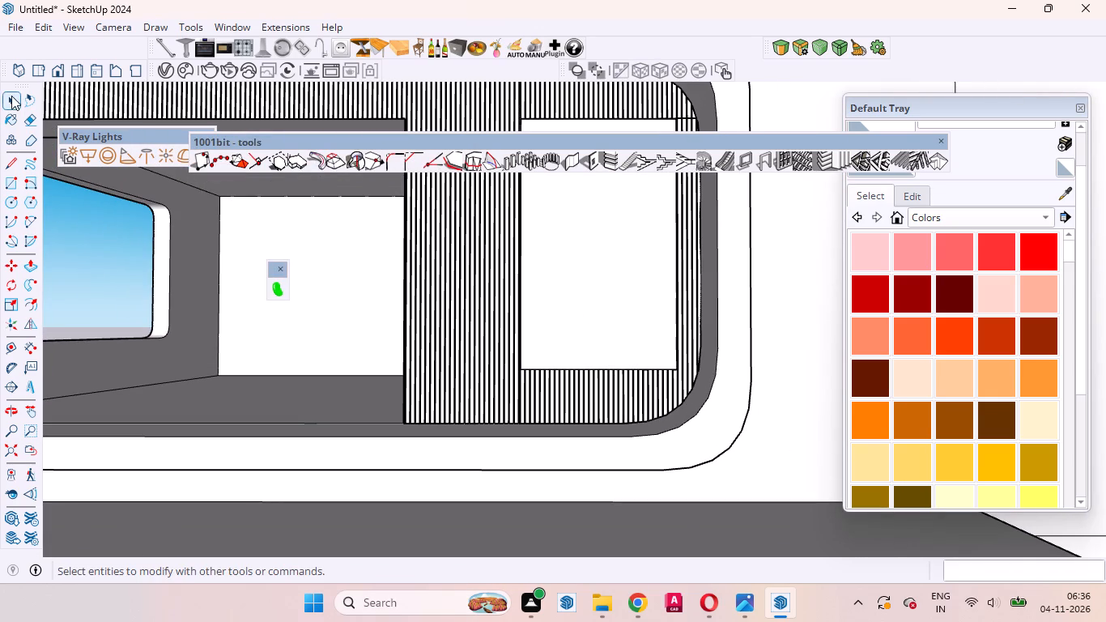
left_click(11, 96)
left_click(647, 277)
right_click(639, 277)
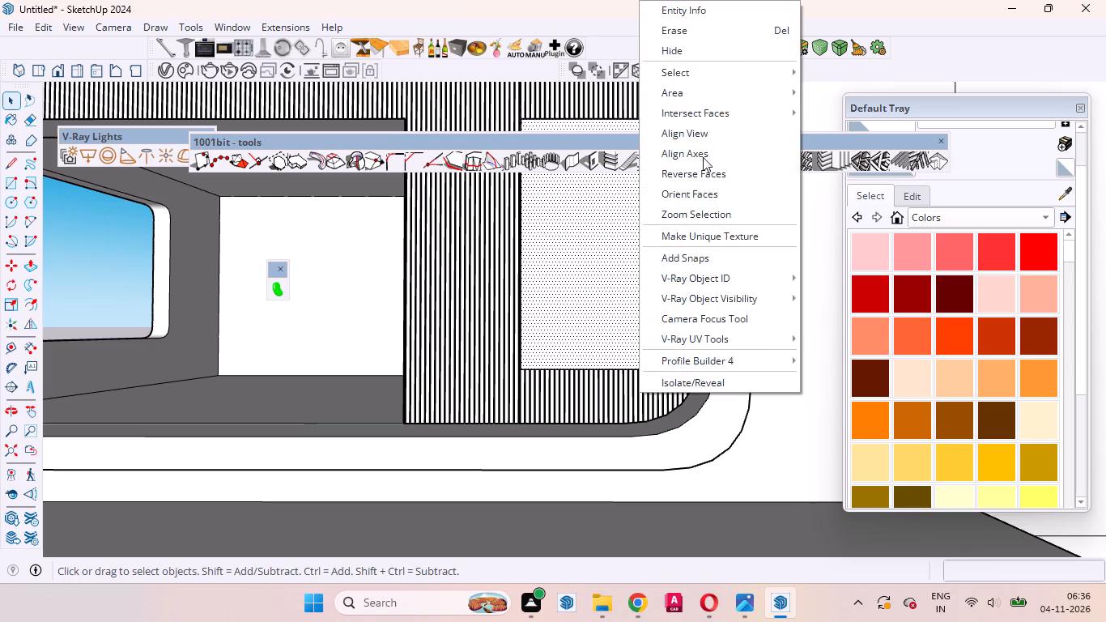
left_click(686, 39)
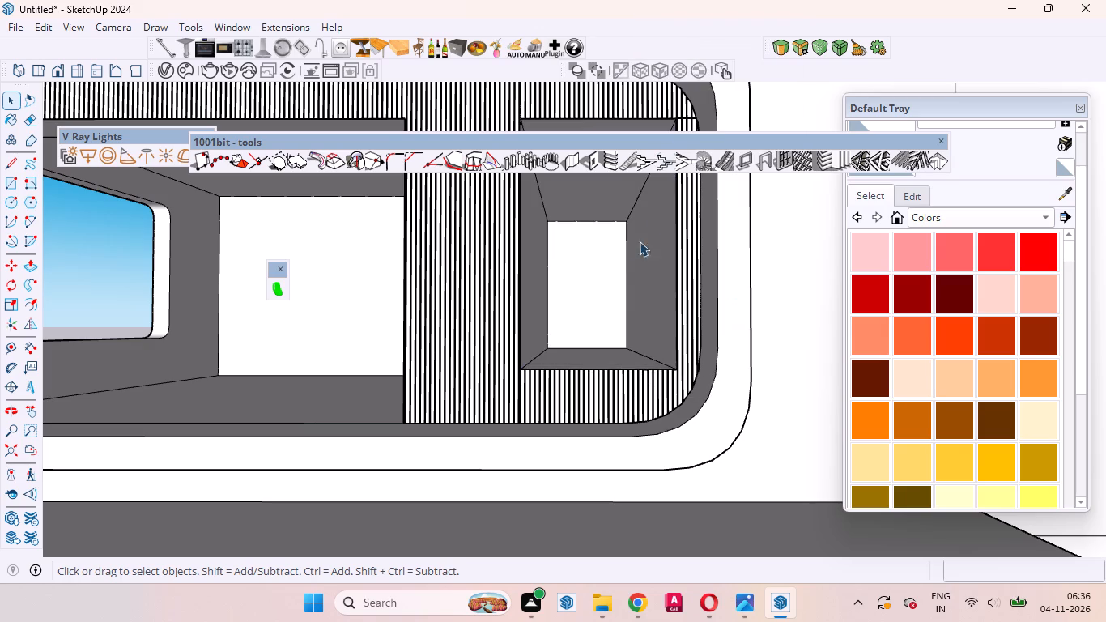
Examine the louvred wall and opened small window inside the round-cornered frame, up close and from around the whole building.
scroll(632, 335, "down", 10)
middle_click_drag(636, 360, 614, 421)
scroll(584, 399, "up", 4)
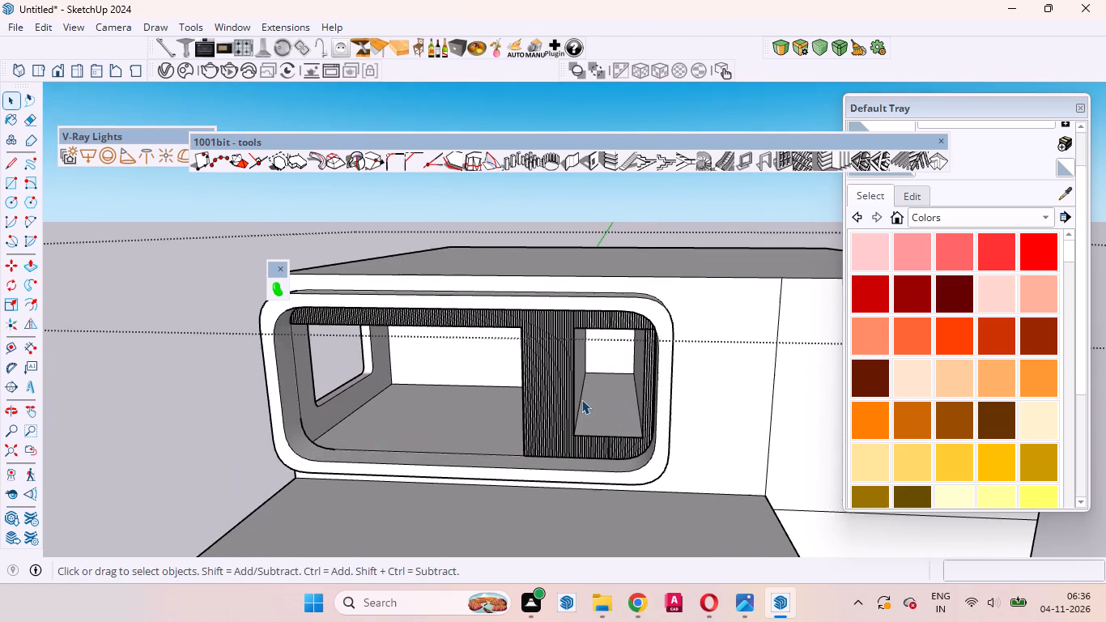
scroll(625, 350, "up", 5)
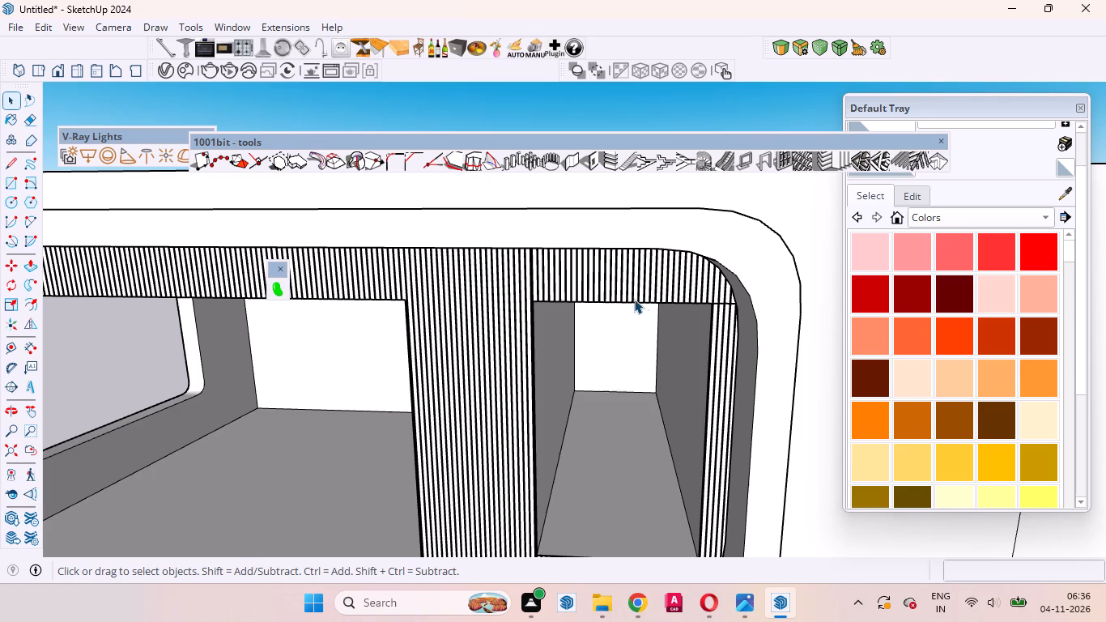
scroll(660, 315, "down", 19)
scroll(695, 390, "up", 1)
middle_click_drag(693, 390, 666, 289)
middle_click(666, 289)
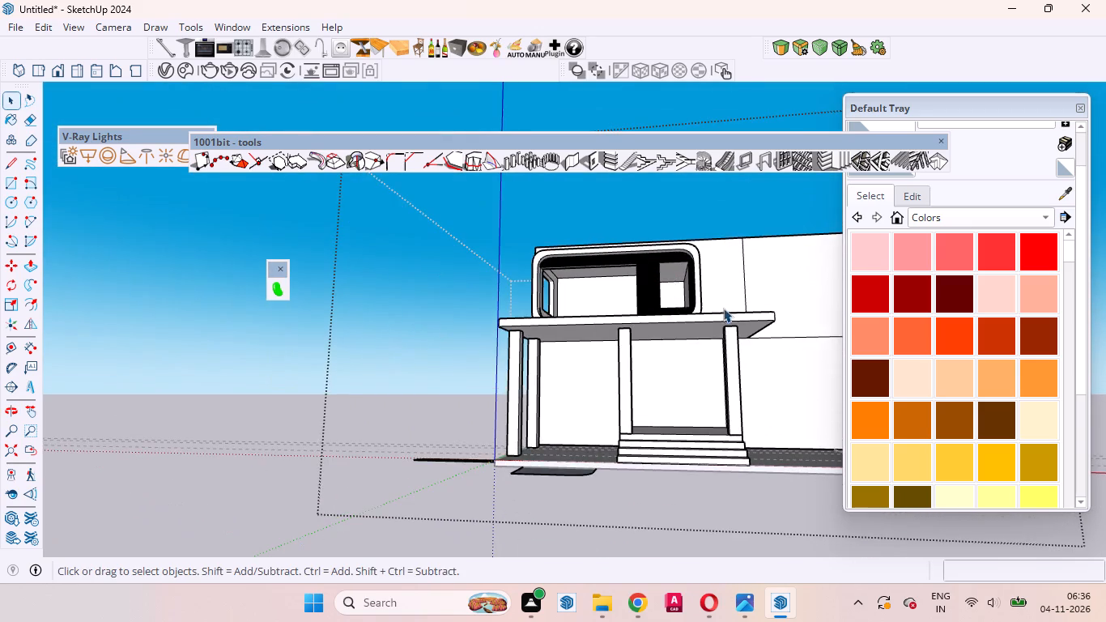
scroll(697, 411, "down", 12)
scroll(722, 406, "up", 11)
scroll(712, 457, "down", 2)
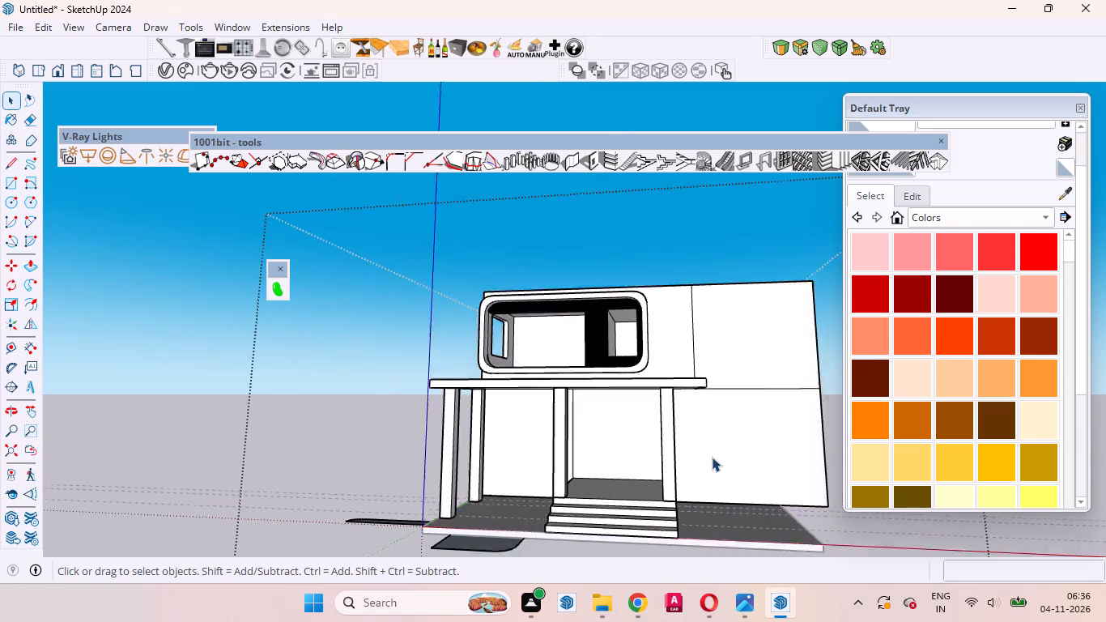
scroll(712, 457, "down", 3)
middle_click_drag(556, 484, 634, 463)
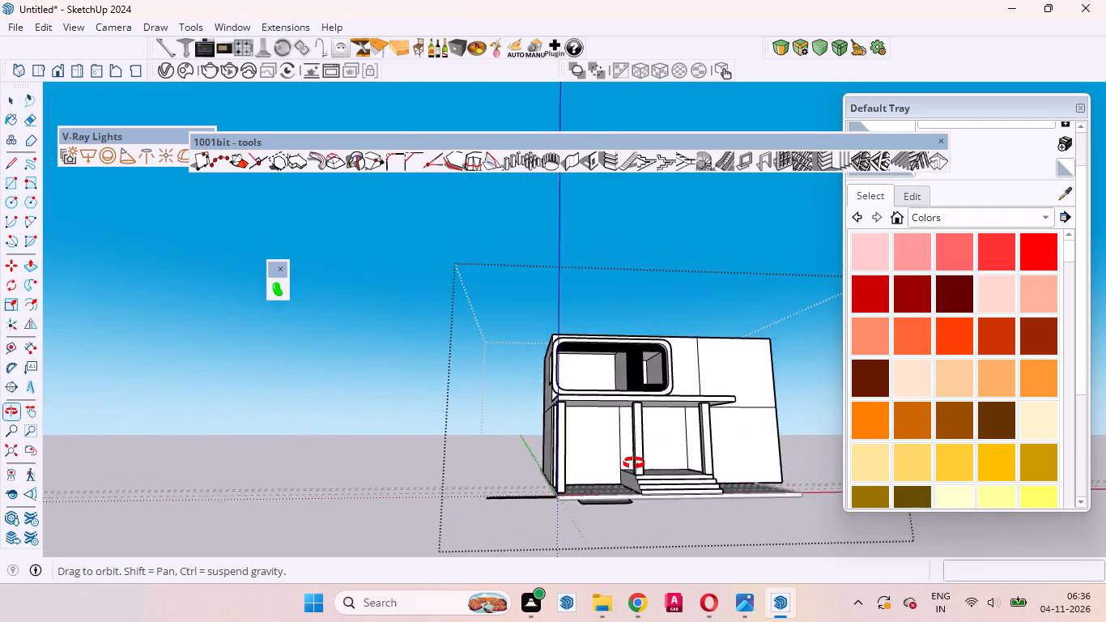
middle_click_drag(634, 463, 276, 491)
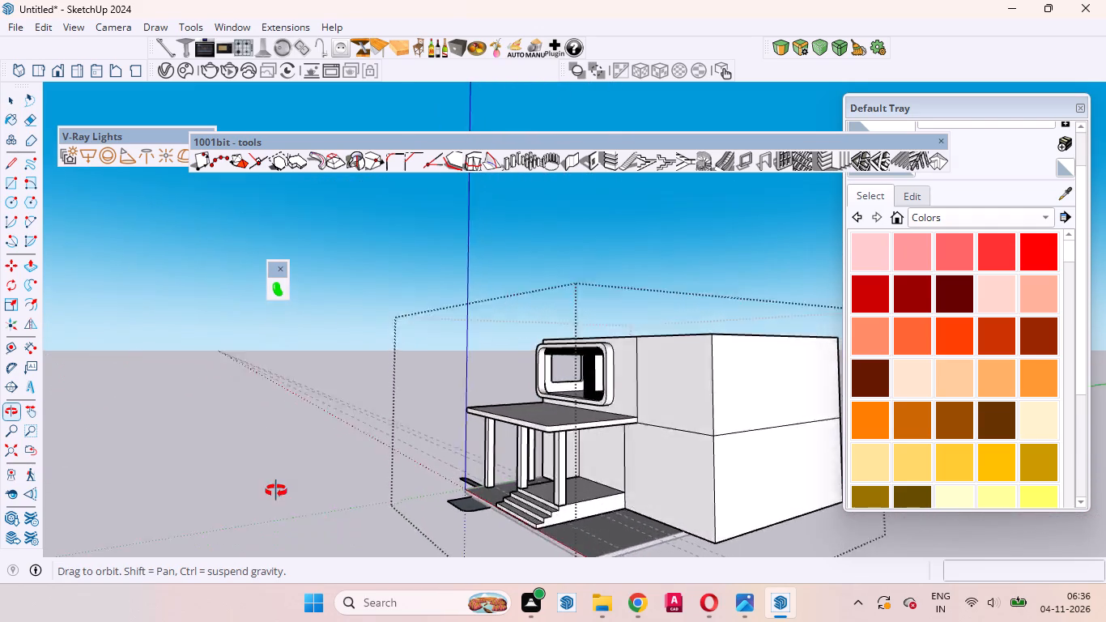
middle_click_drag(276, 491, 371, 594)
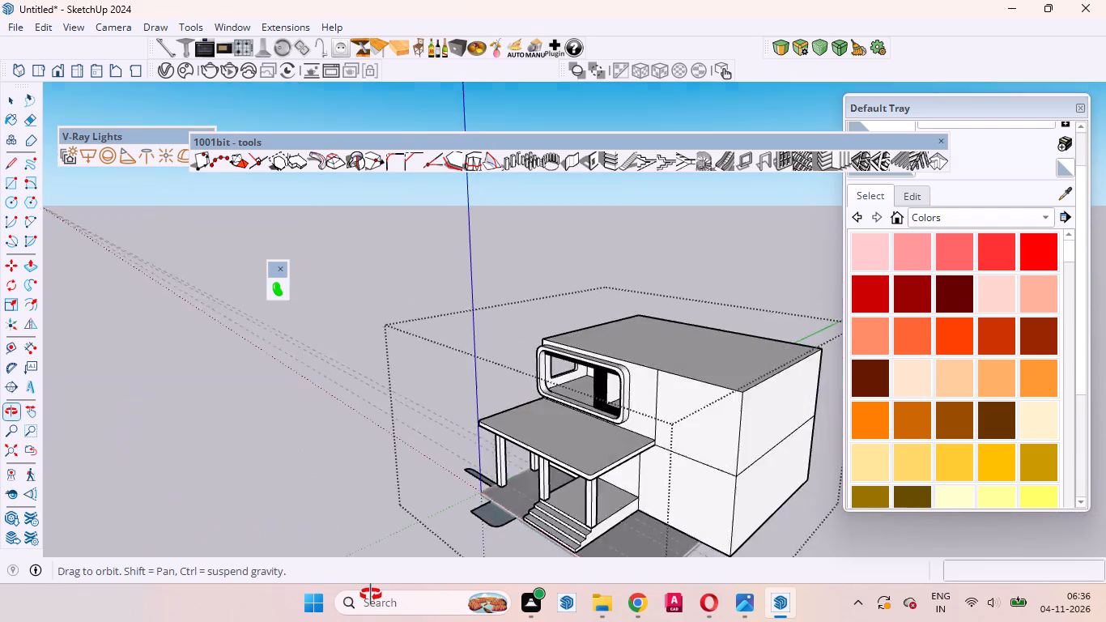
middle_click_drag(371, 594, 778, 491)
scroll(632, 379, "up", 12)
middle_click_drag(659, 380, 525, 395)
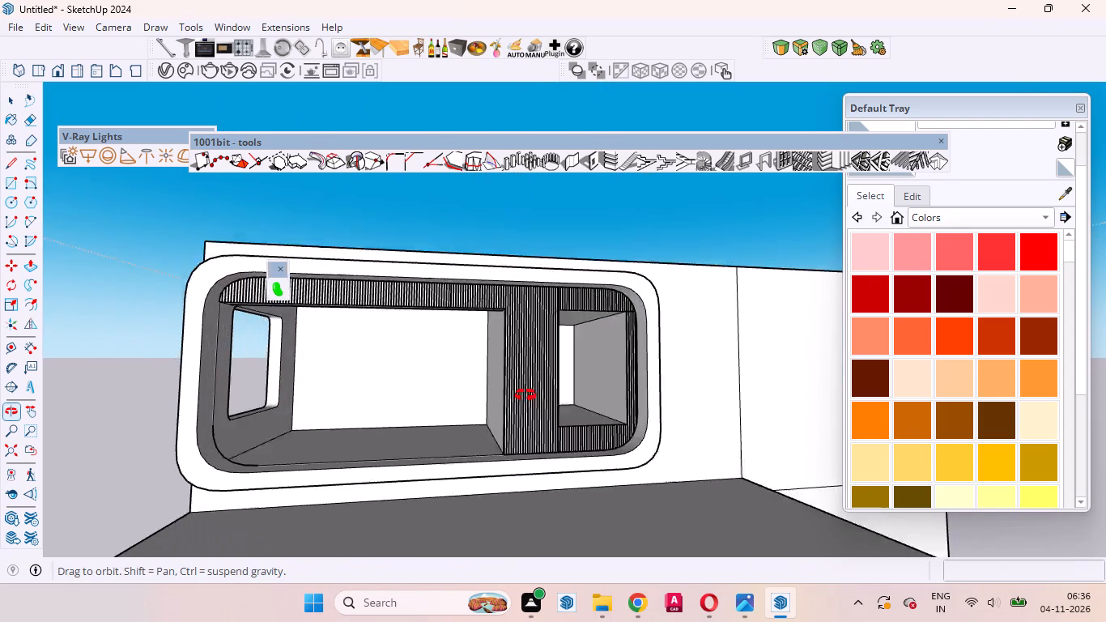
middle_click_drag(525, 395, 418, 413)
scroll(432, 404, "up", 5)
scroll(510, 381, "down", 5)
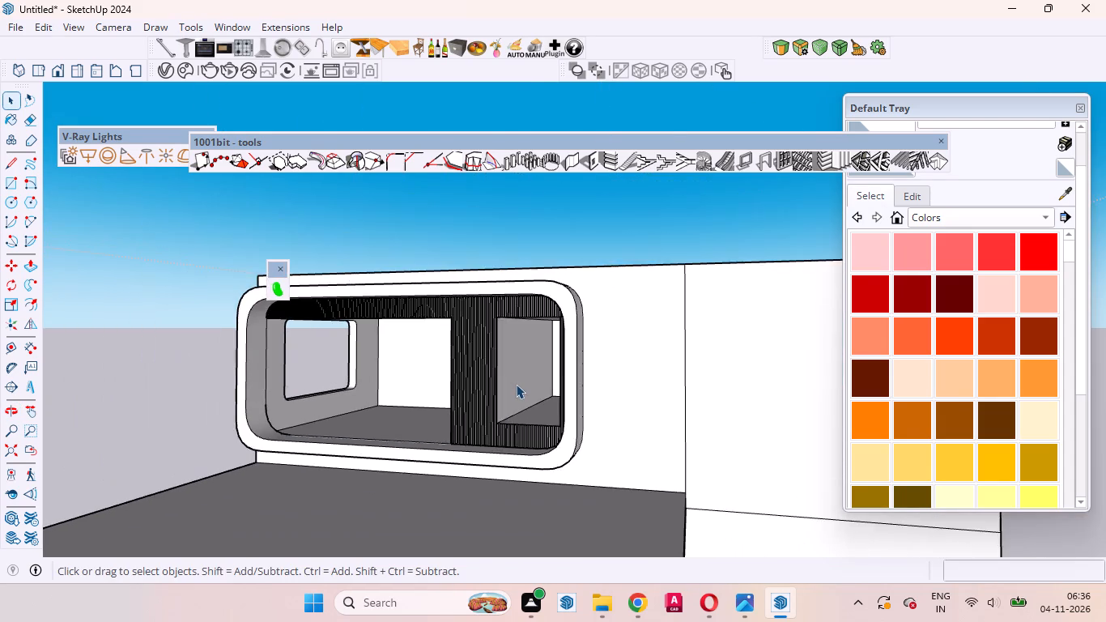
scroll(516, 384, "down", 4)
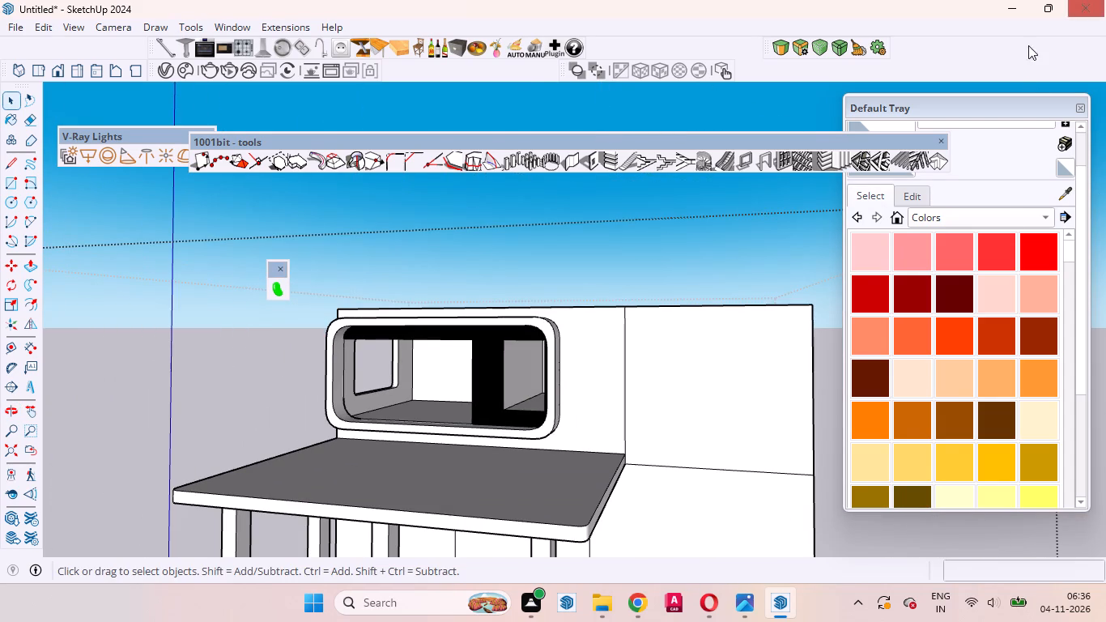
scroll(472, 96, "down", 12)
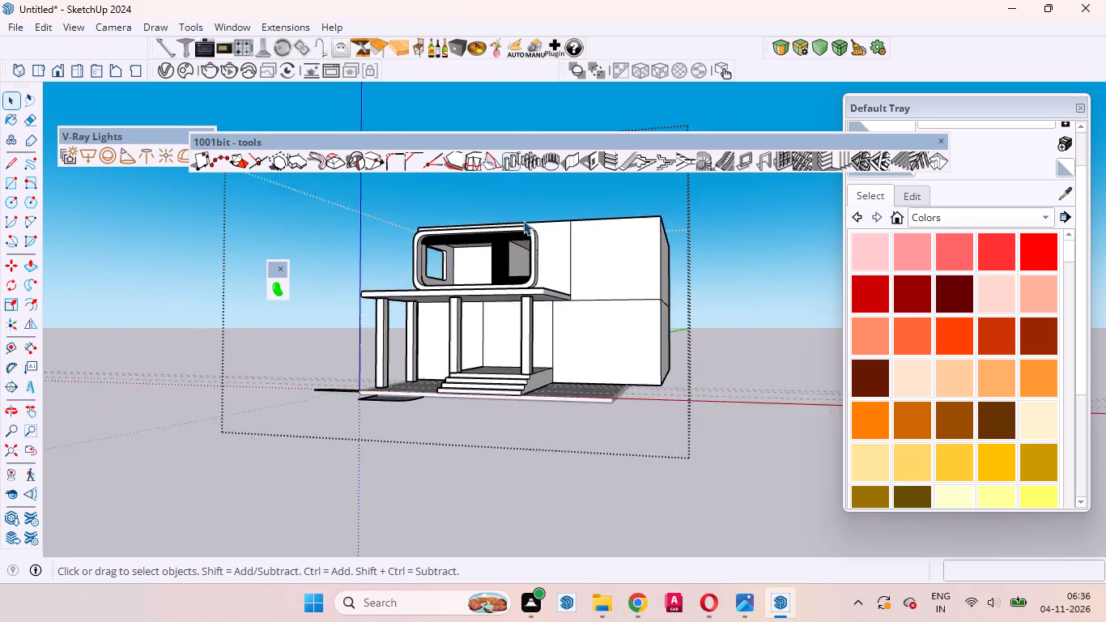
Delete the whole two-storey building with its porch, columns and steps, keeping the flat ground slab and guide lines.
middle_click_drag(501, 357, 625, 472)
scroll(625, 471, "down", 1)
scroll(526, 338, "down", 5)
left_click_drag(633, 446, 364, 179)
scroll(502, 261, "up", 11)
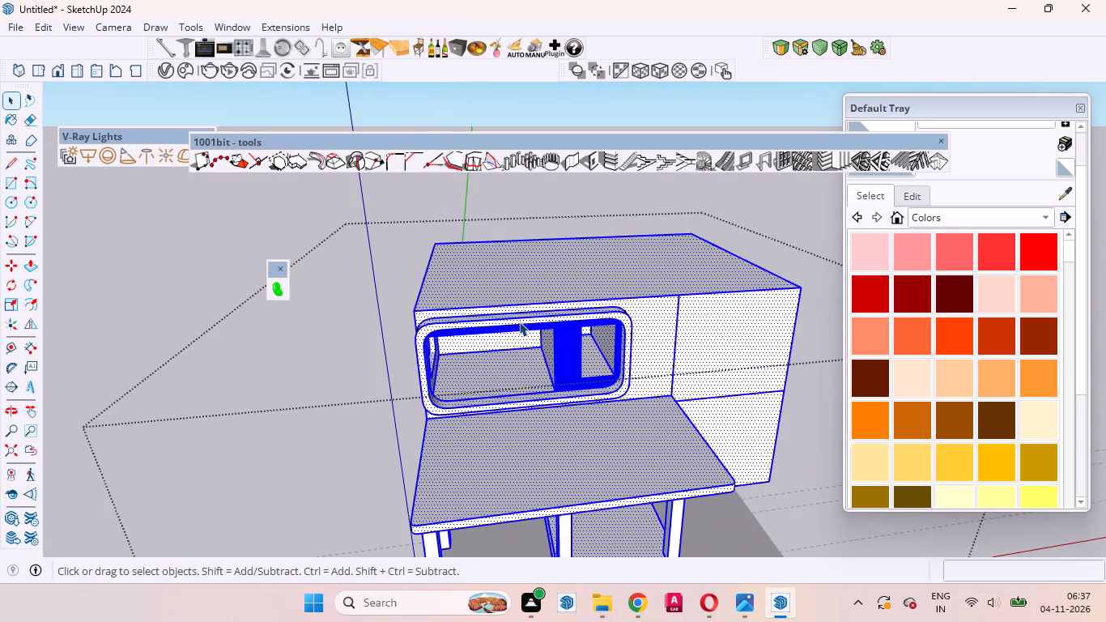
key("Delete")
key("Home")
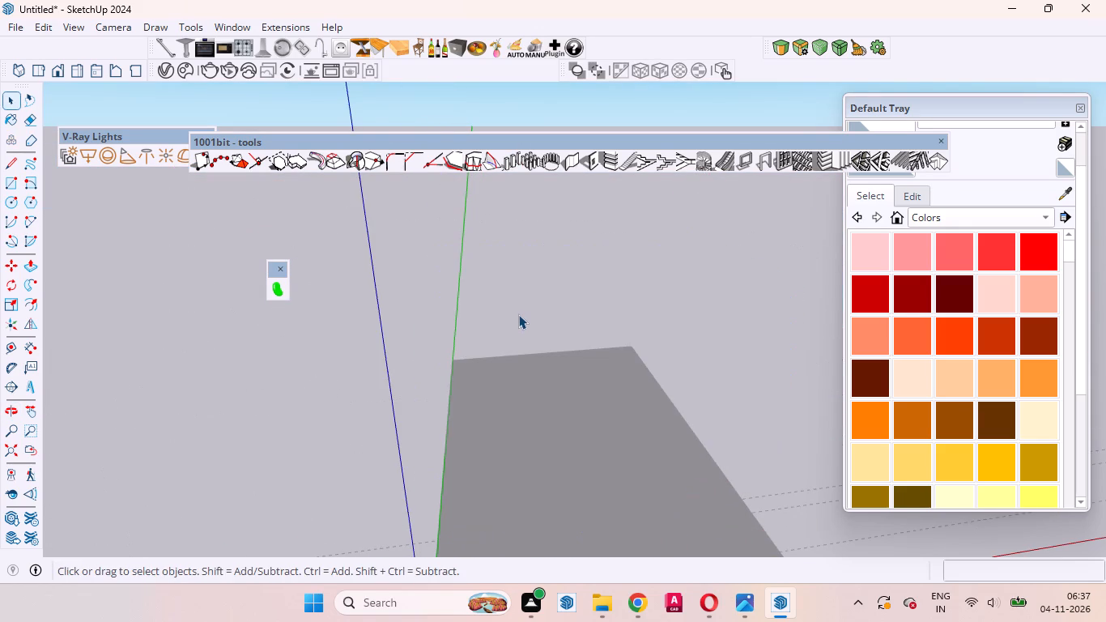
Open the ground slab for editing and push/pull its narrow side face 10' outward along the red axis.
scroll(519, 321, "down", 7)
scroll(519, 322, "up", 1)
scroll(502, 339, "down", 5)
left_click(611, 506)
scroll(568, 398, "up", 5)
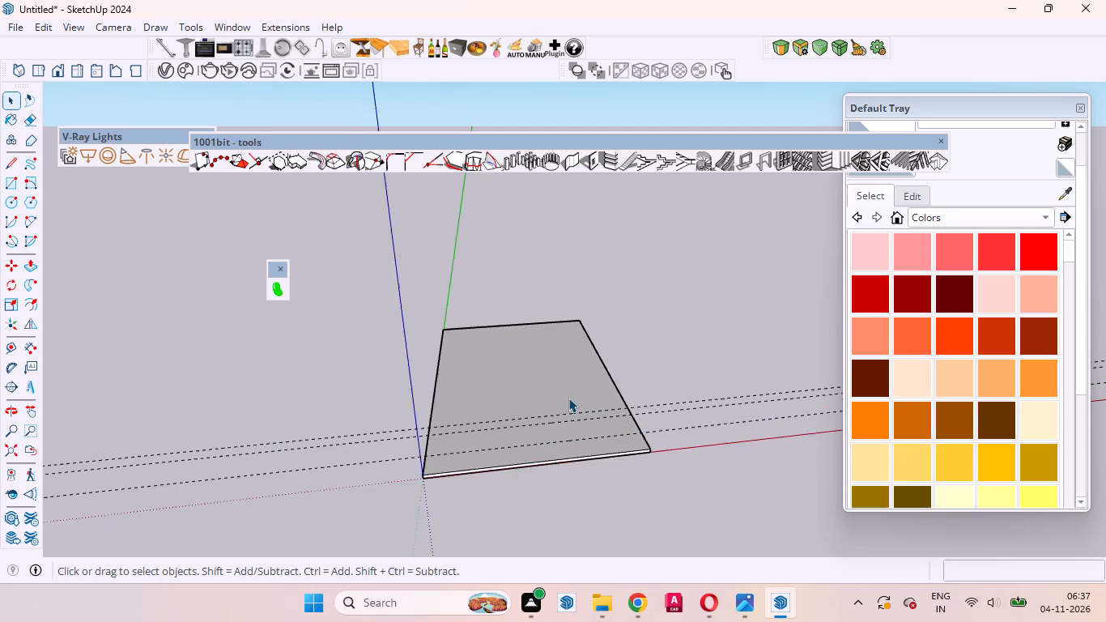
scroll(507, 398, "down", 4)
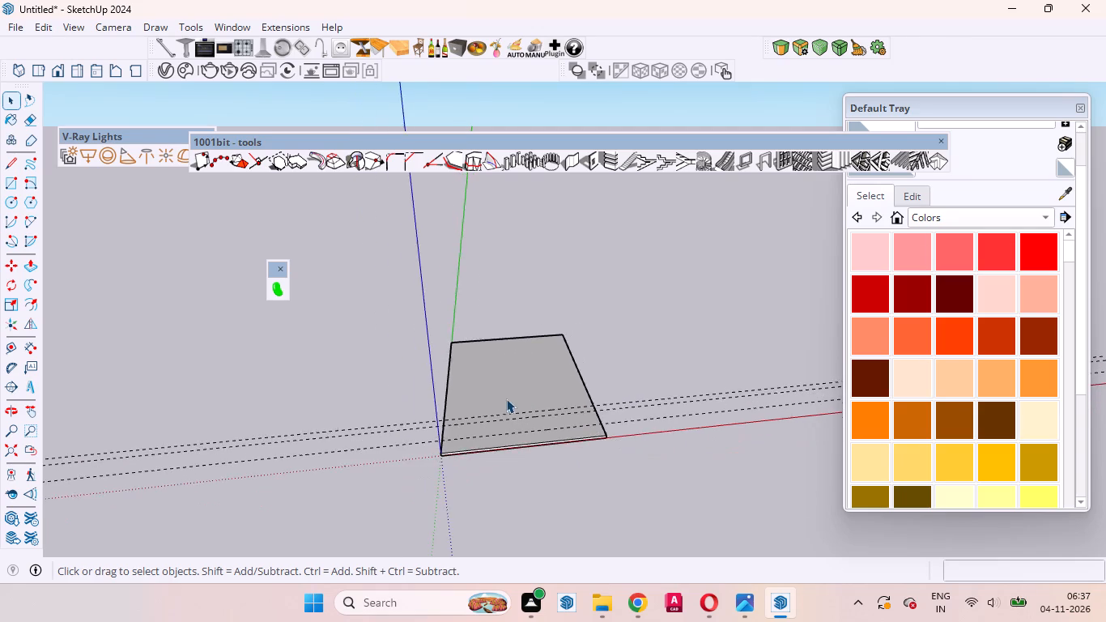
scroll(542, 428, "up", 10)
middle_click_drag(671, 434, 282, 450)
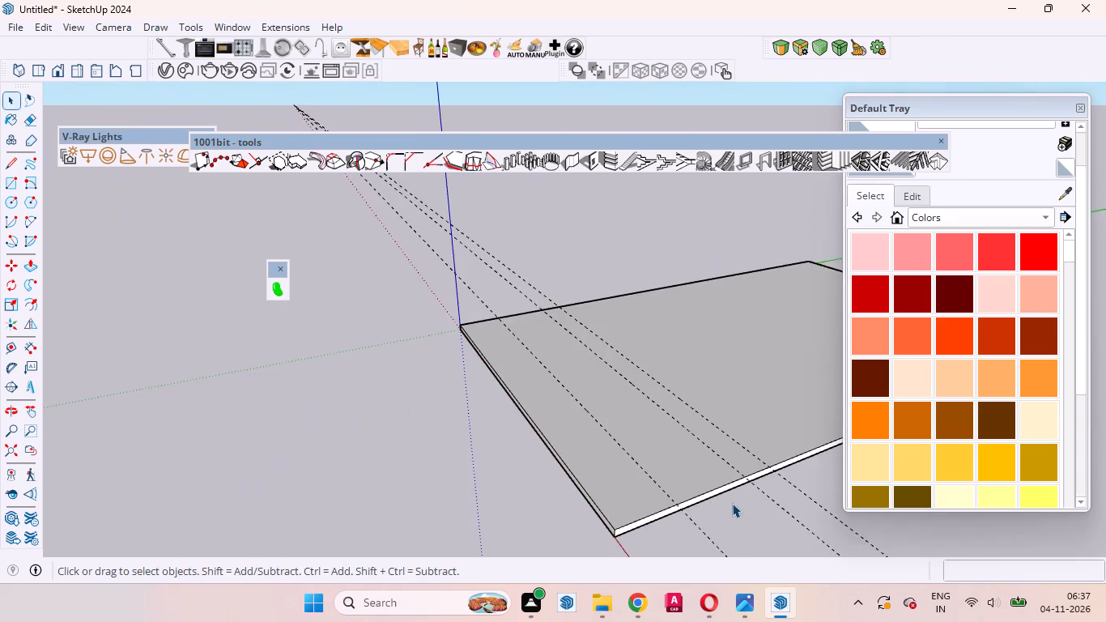
scroll(732, 503, "up", 10)
left_click(713, 485)
triple_click(713, 485)
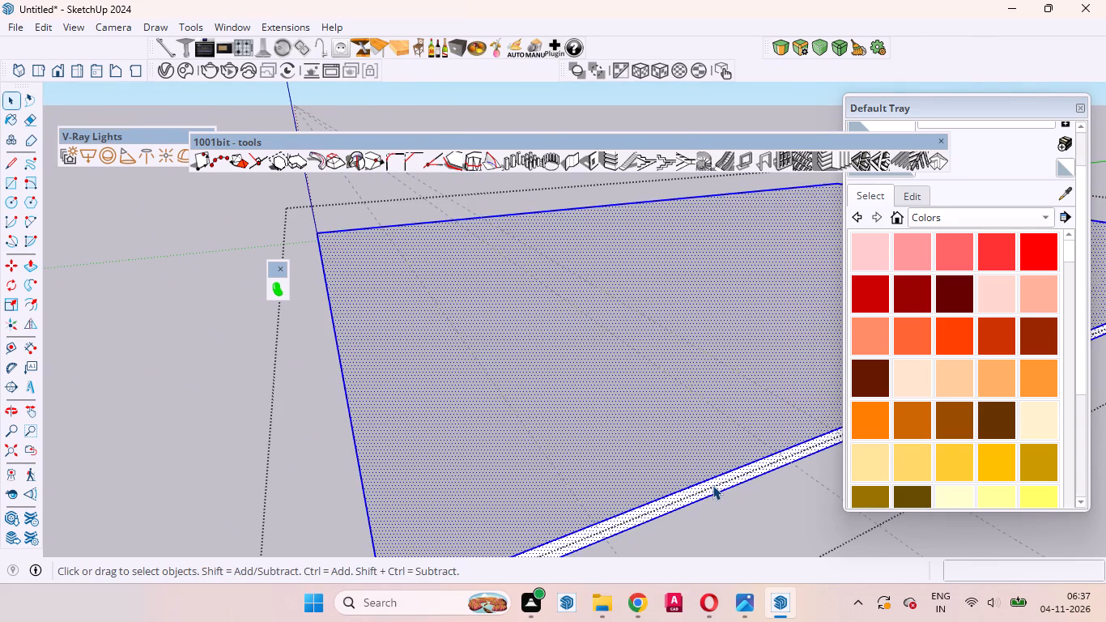
left_click(716, 488)
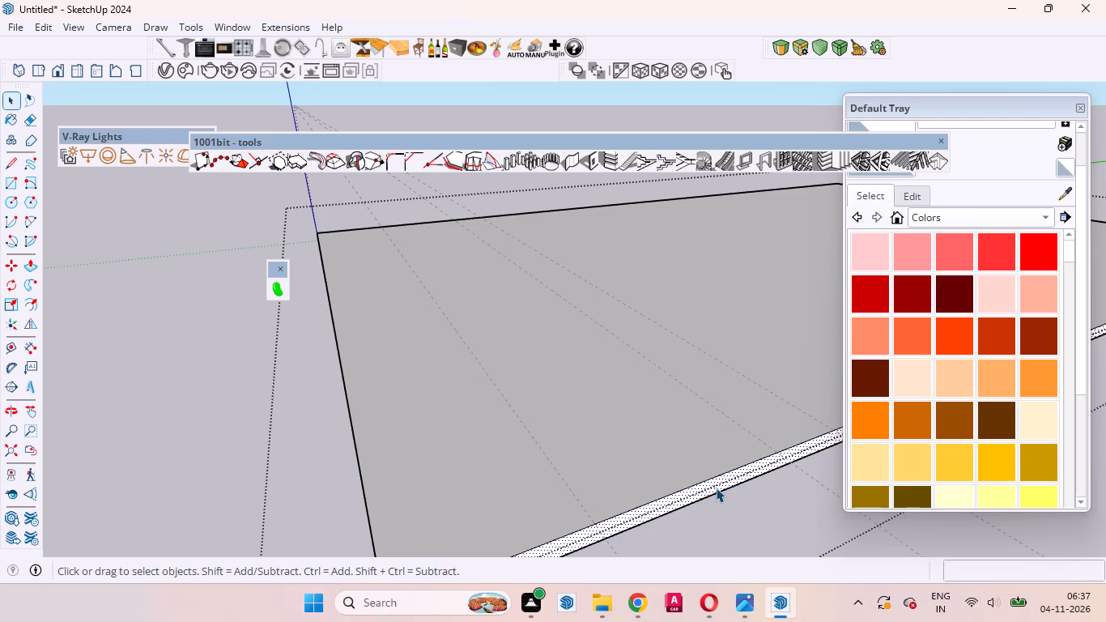
key("p")
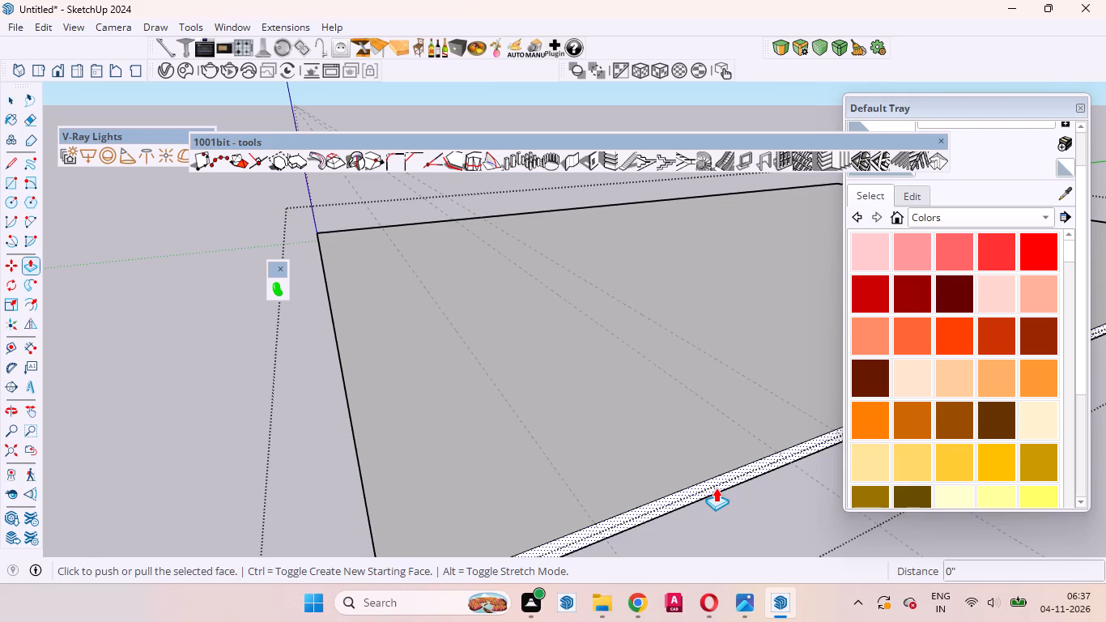
left_click(710, 484)
scroll(724, 471, "down", 14)
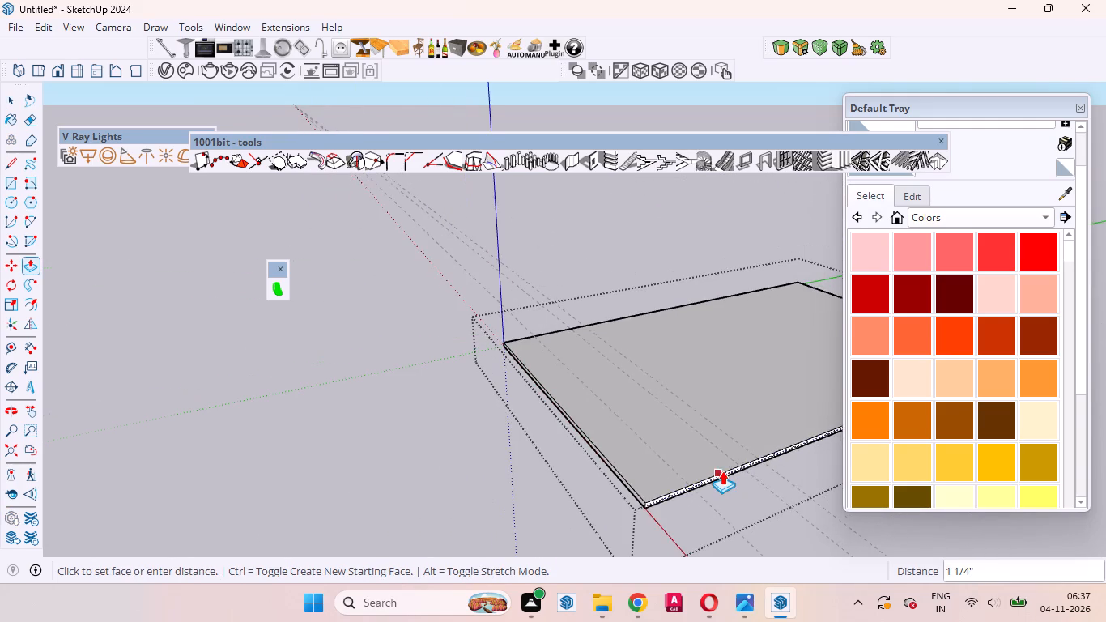
scroll(746, 497, "down", 17)
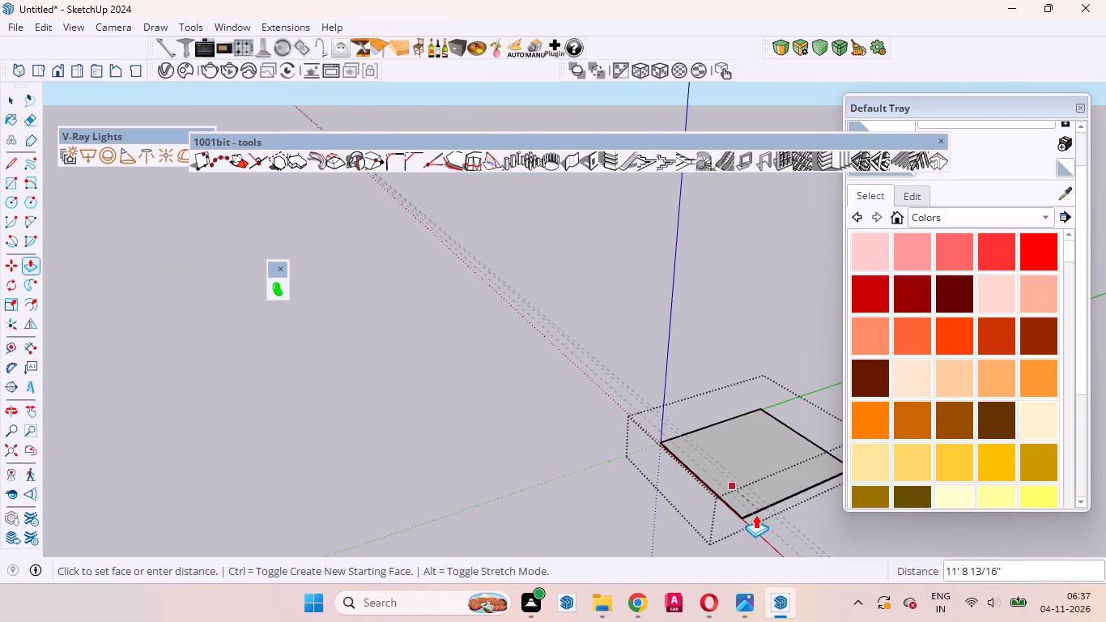
type("10'")
key("Return")
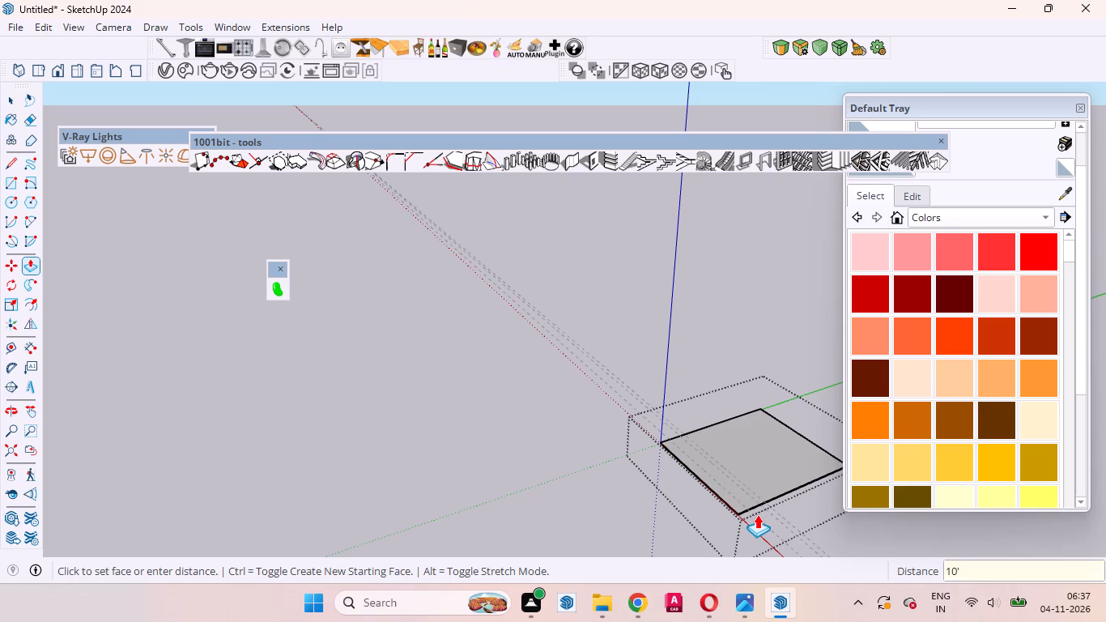
key("space")
scroll(725, 519, "down", 7)
middle_click_drag(707, 502, 886, 424)
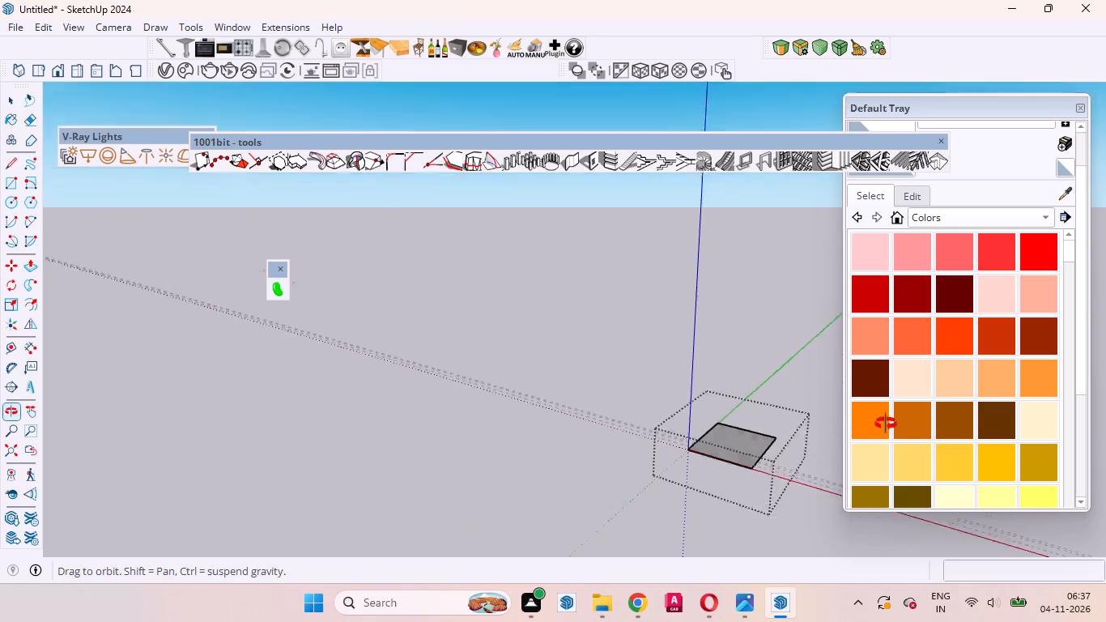
middle_click_drag(886, 424, 891, 420)
left_click(759, 509)
Examine the extended ground slab and the guide lines crossing it near the origin.
scroll(682, 440, "up", 17)
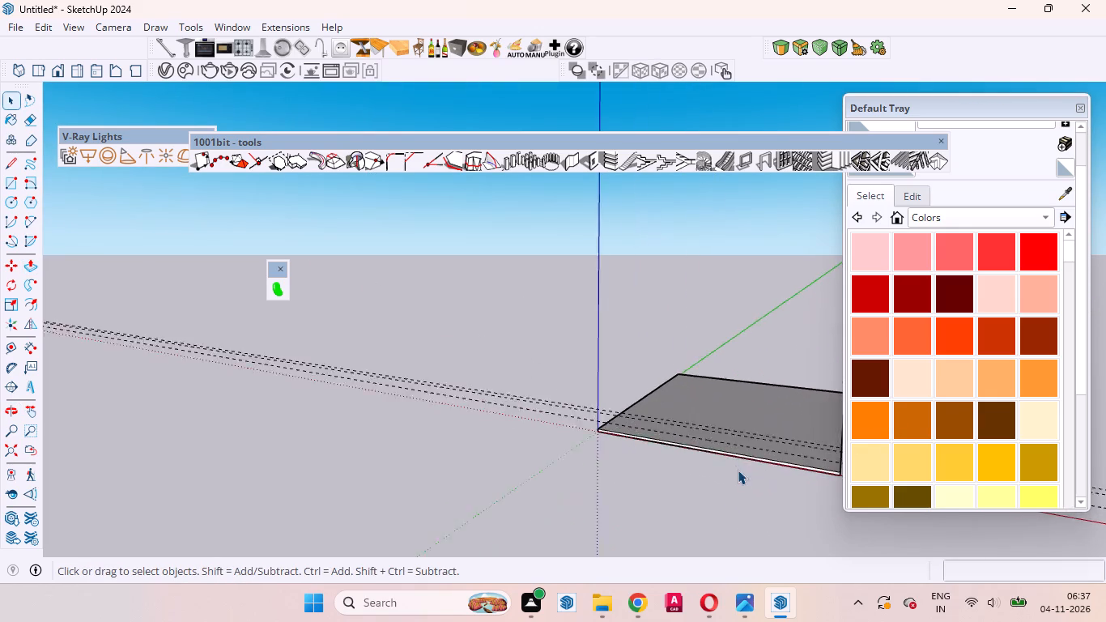
middle_click_drag(729, 459, 606, 449)
scroll(729, 460, "up", 1)
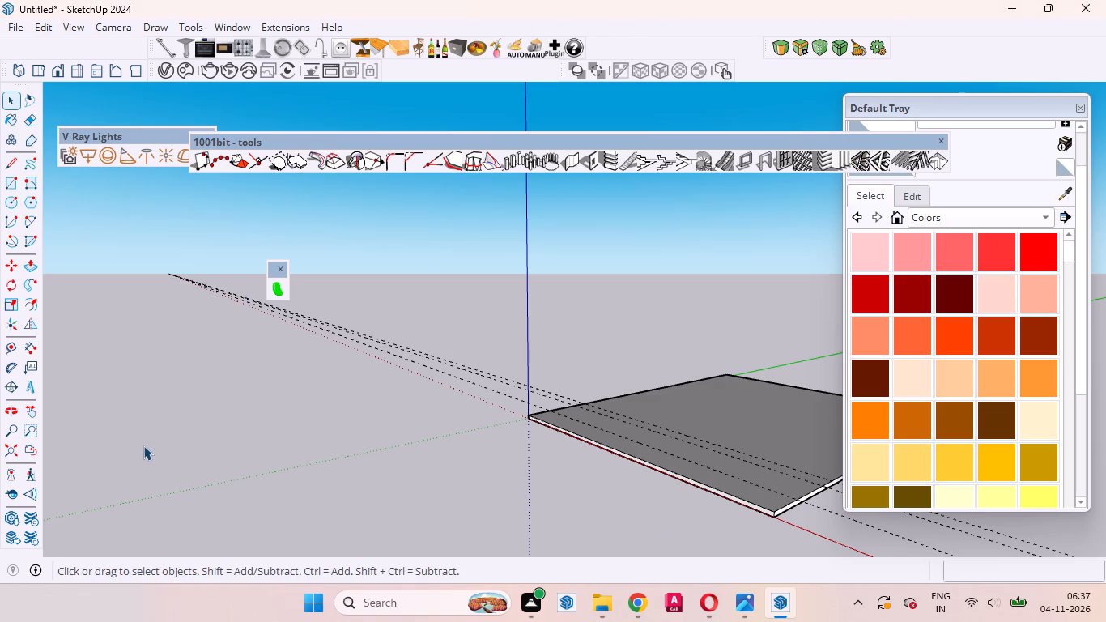
scroll(156, 436, "down", 7)
middle_click_drag(498, 445, 223, 606)
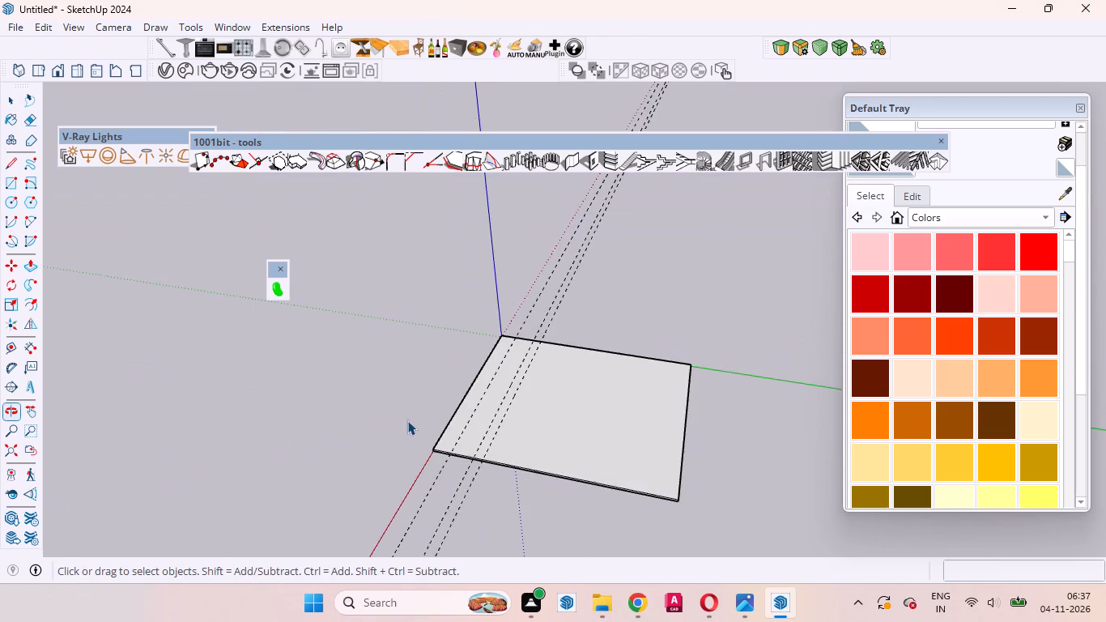
scroll(435, 406, "up", 9)
middle_click_drag(476, 416, 591, 418)
scroll(564, 399, "up", 4)
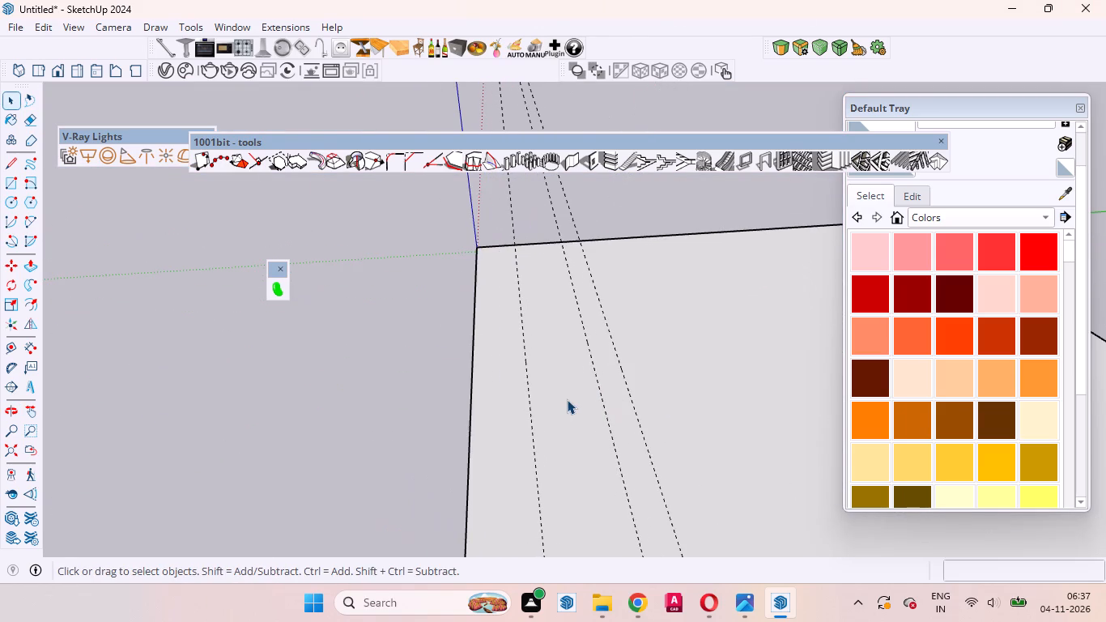
Draw an 11' by 40' rectangle on the slab's top face, from the farthest guide line's edge intersection to the slab's opposite near corner.
triple_click(567, 399)
scroll(567, 395, "down", 7)
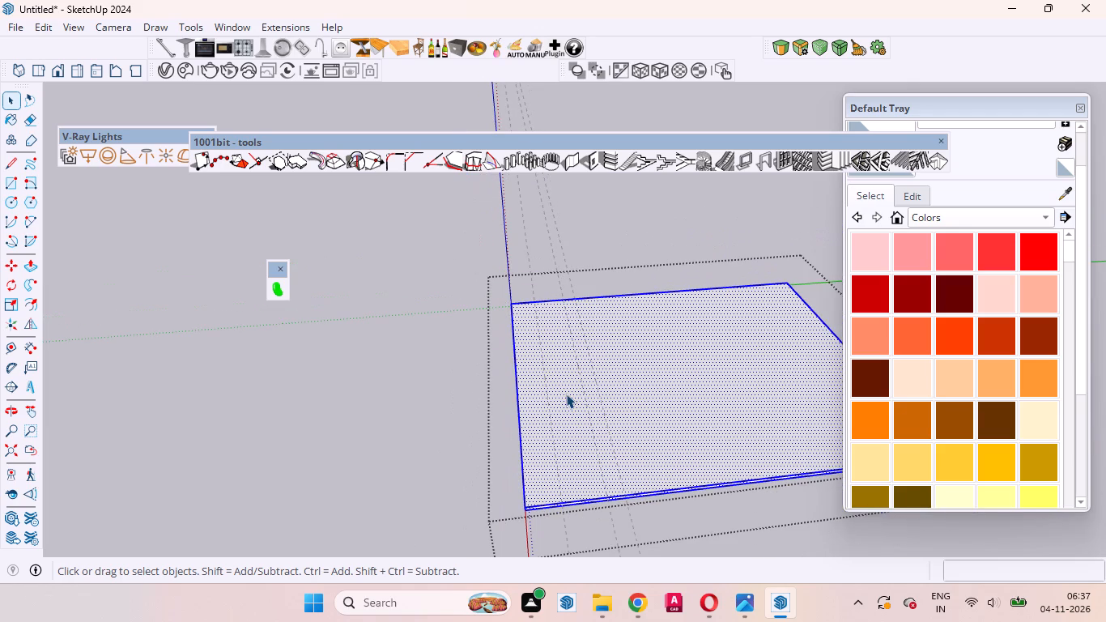
key("r")
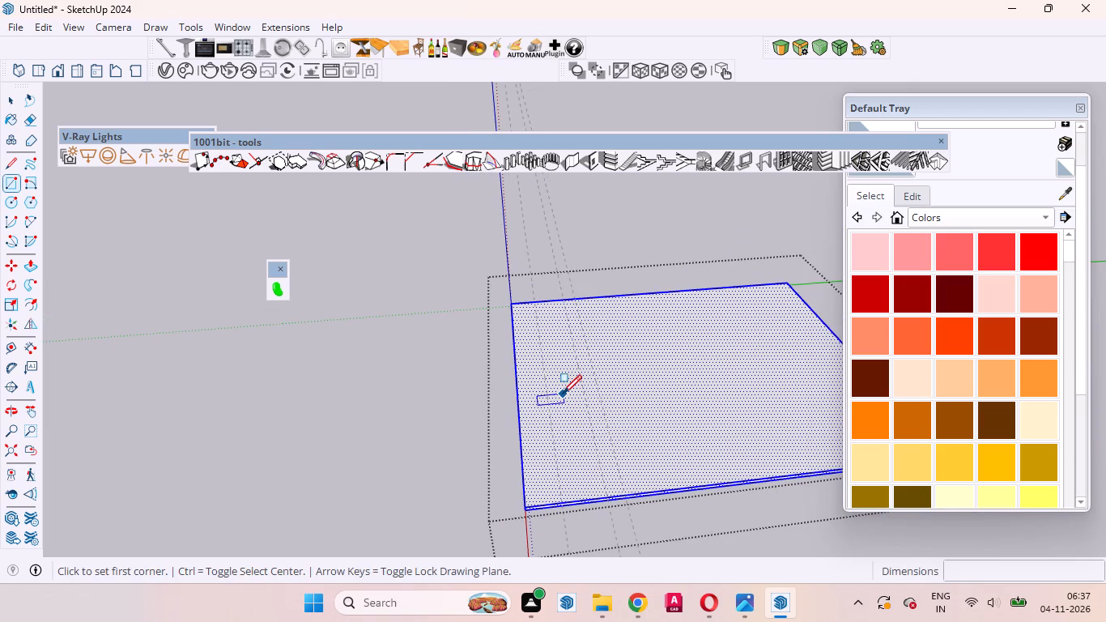
scroll(571, 329, "up", 5)
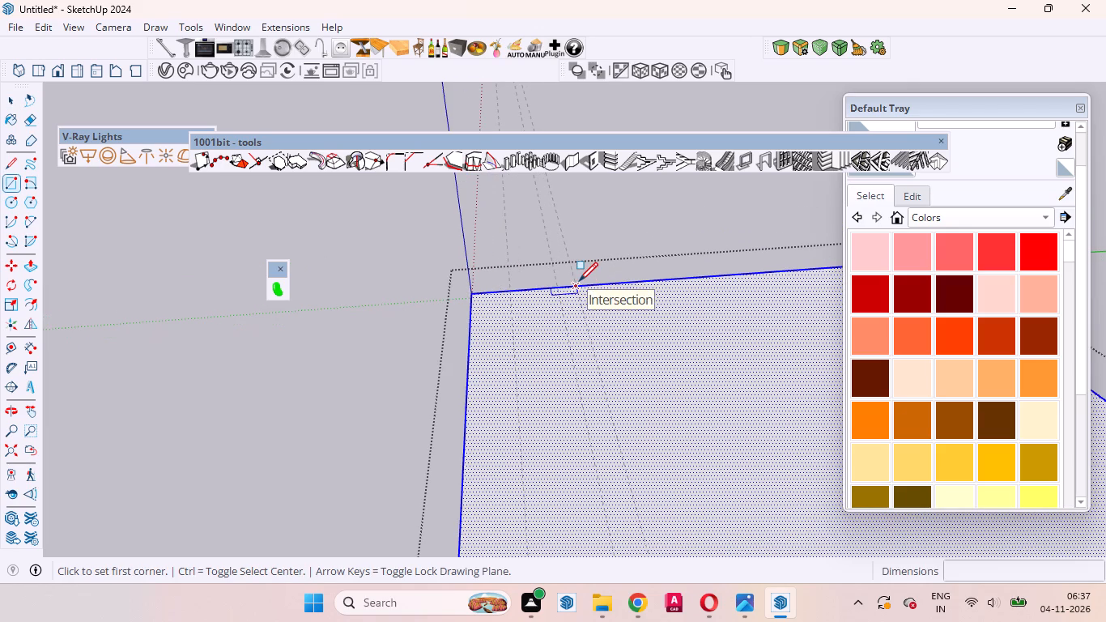
left_click(579, 281)
scroll(563, 376, "down", 12)
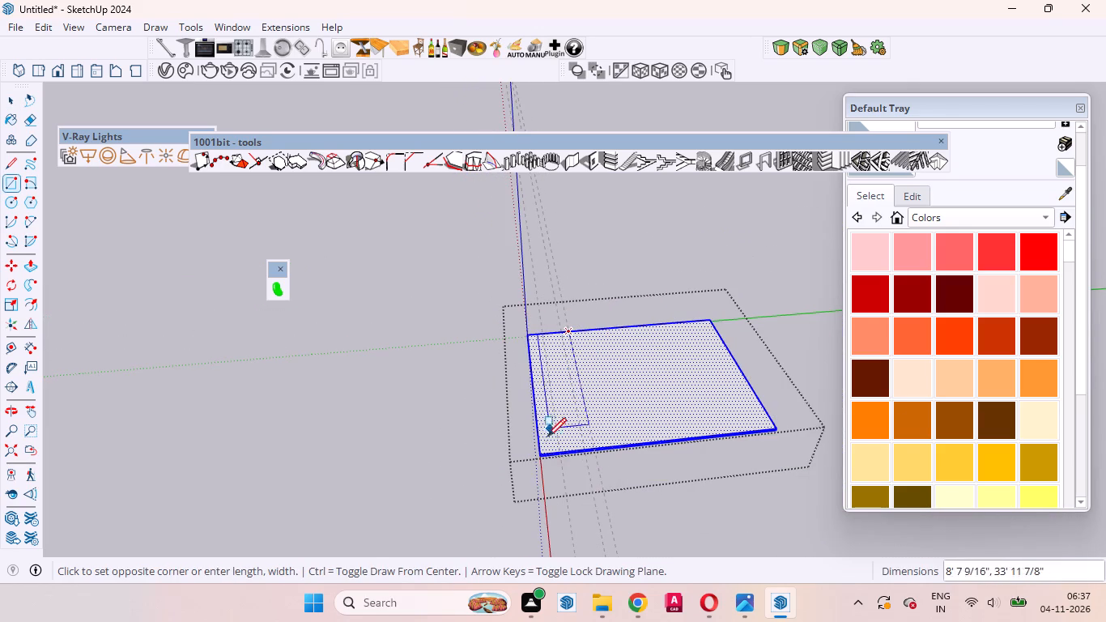
left_click(542, 454)
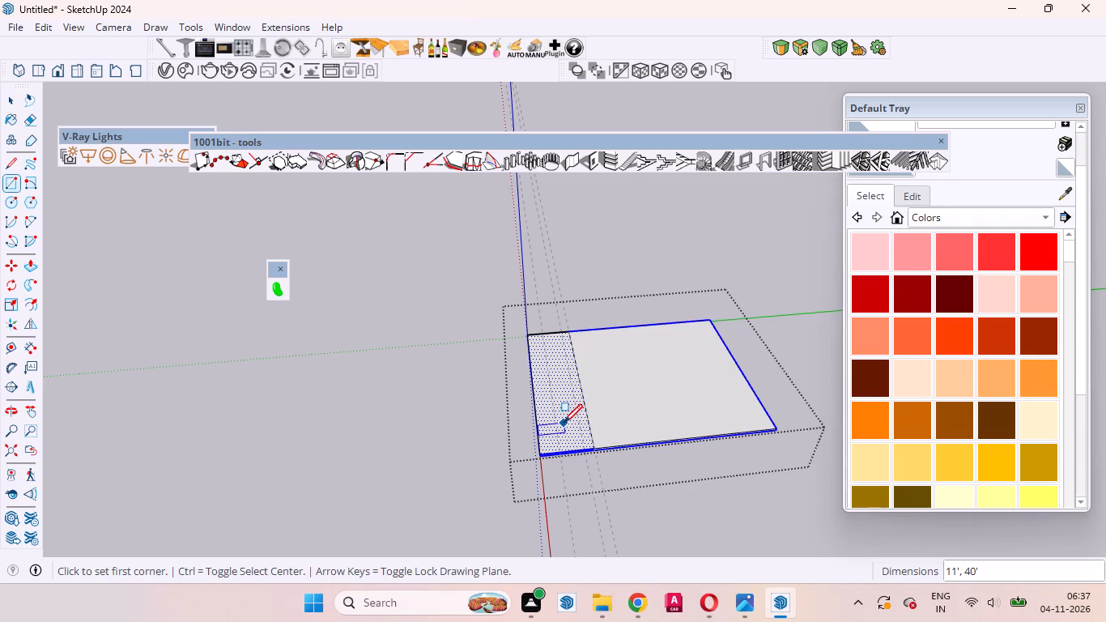
key("space")
Push/pull the narrow 11' strip of the slab's top face up 2'.
scroll(627, 377, "up", 4)
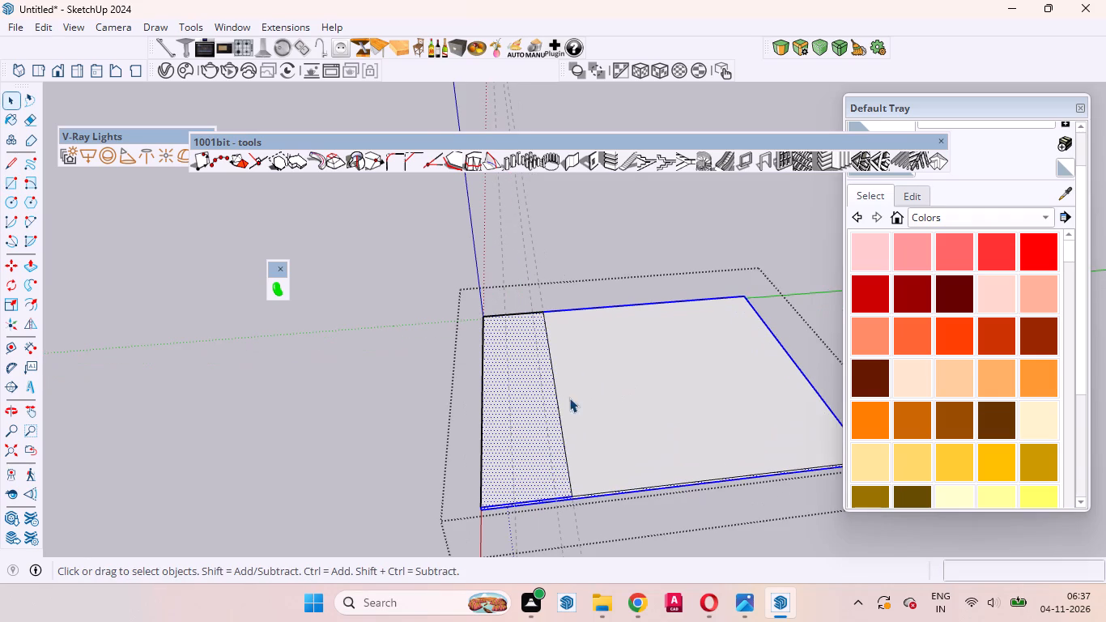
scroll(554, 412, "up", 4)
key("p")
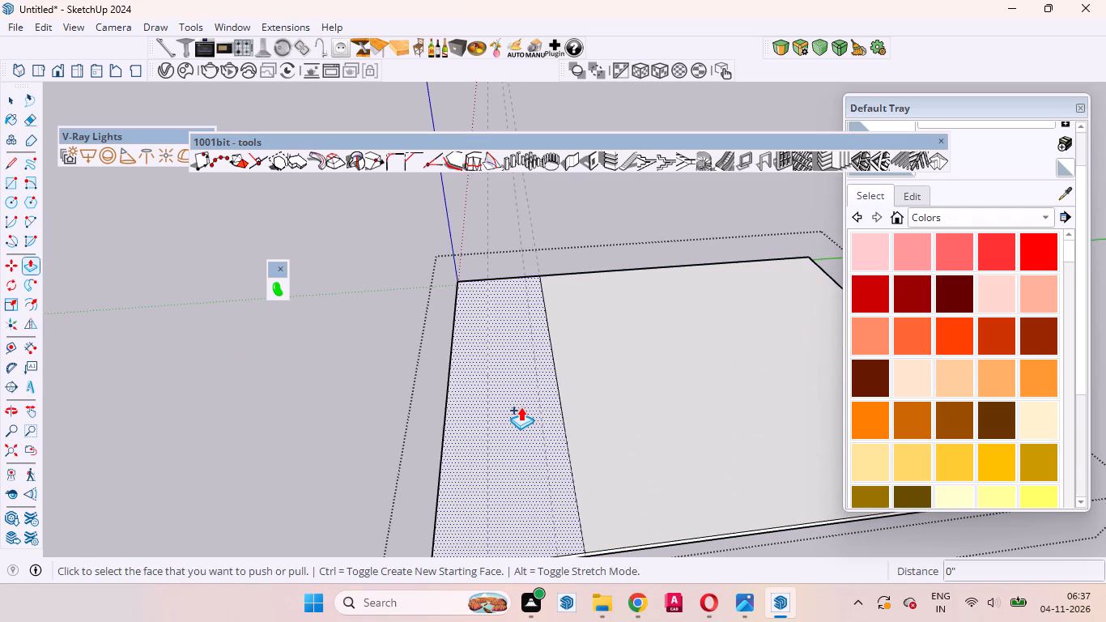
left_click(521, 407)
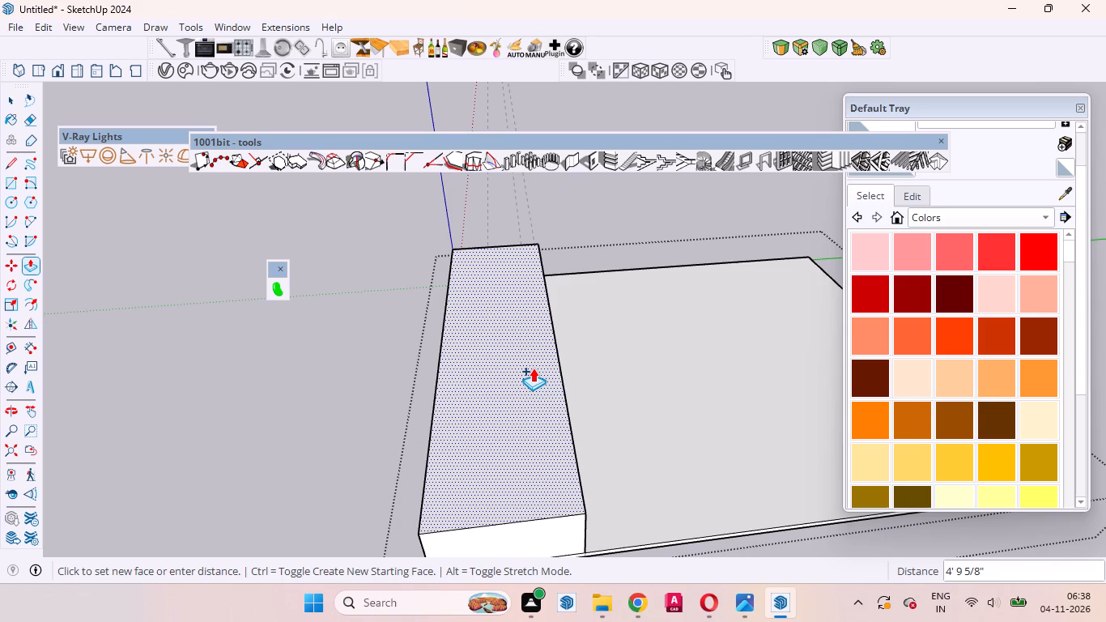
type("2'")
key("Return")
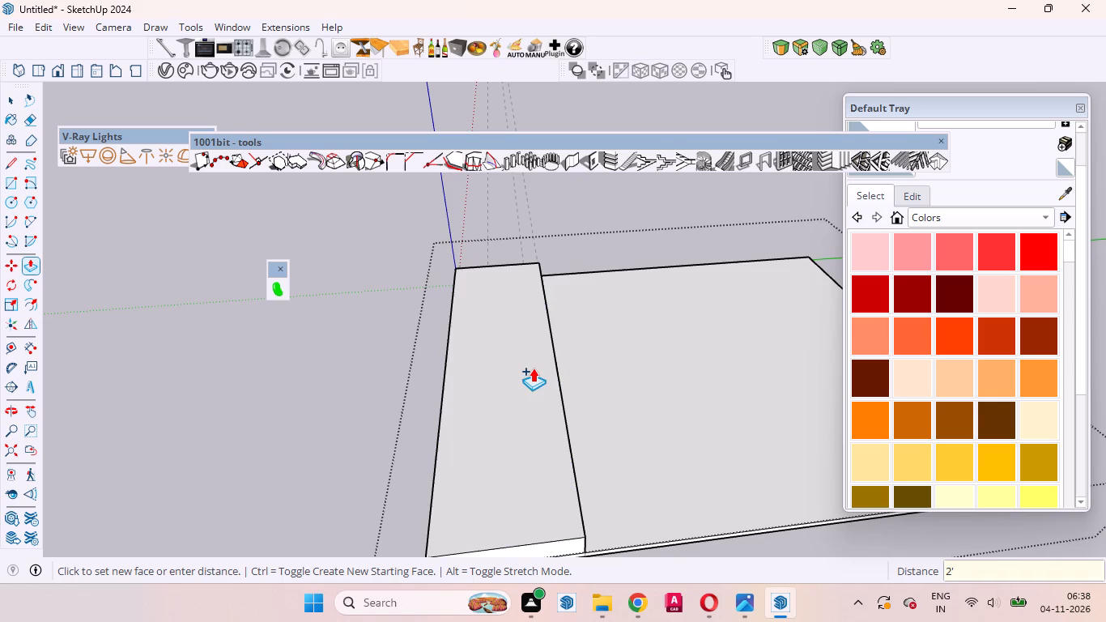
Push/pull the larger remaining part of the slab's top face up 10', and view the stepped mass from the low strip's side.
scroll(537, 271, "down", 3)
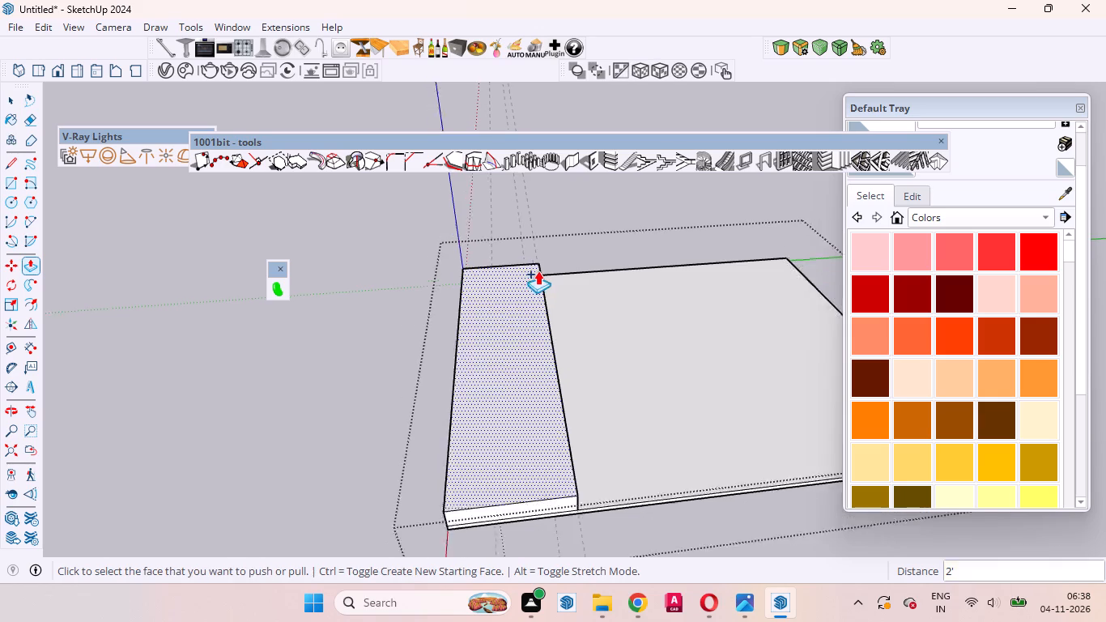
scroll(538, 271, "down", 6)
scroll(578, 306, "up", 6)
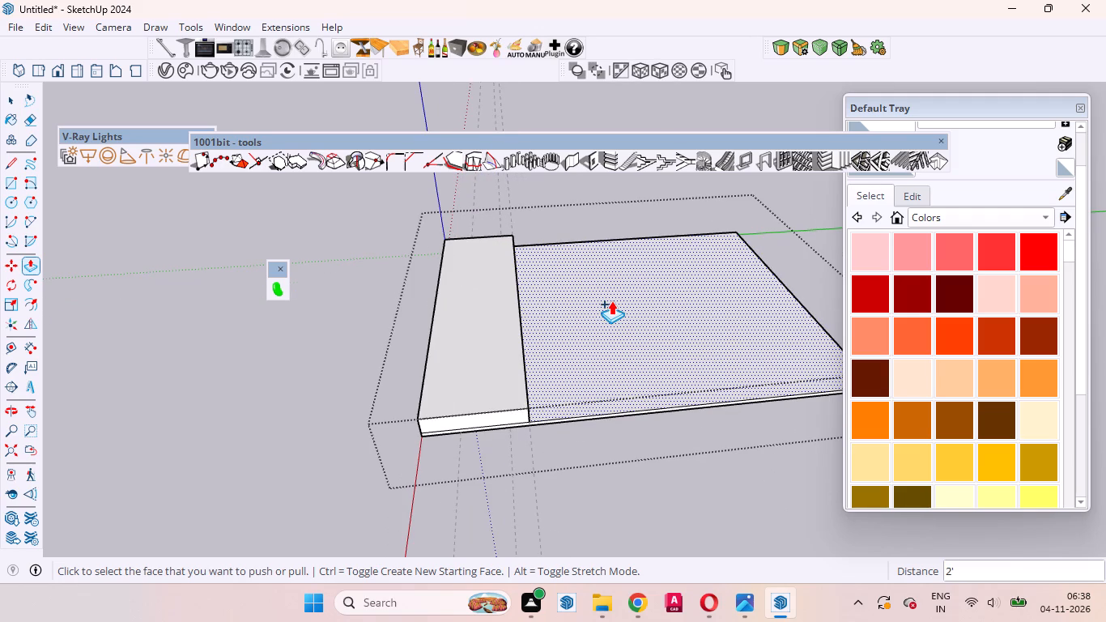
left_click(611, 300)
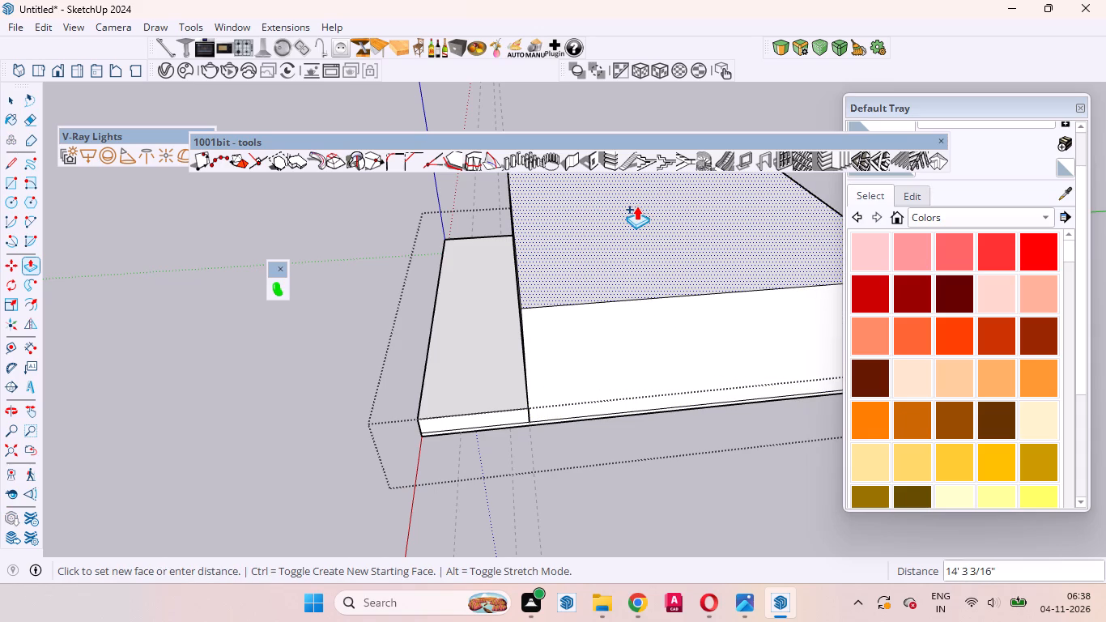
type("10'")
key("Return")
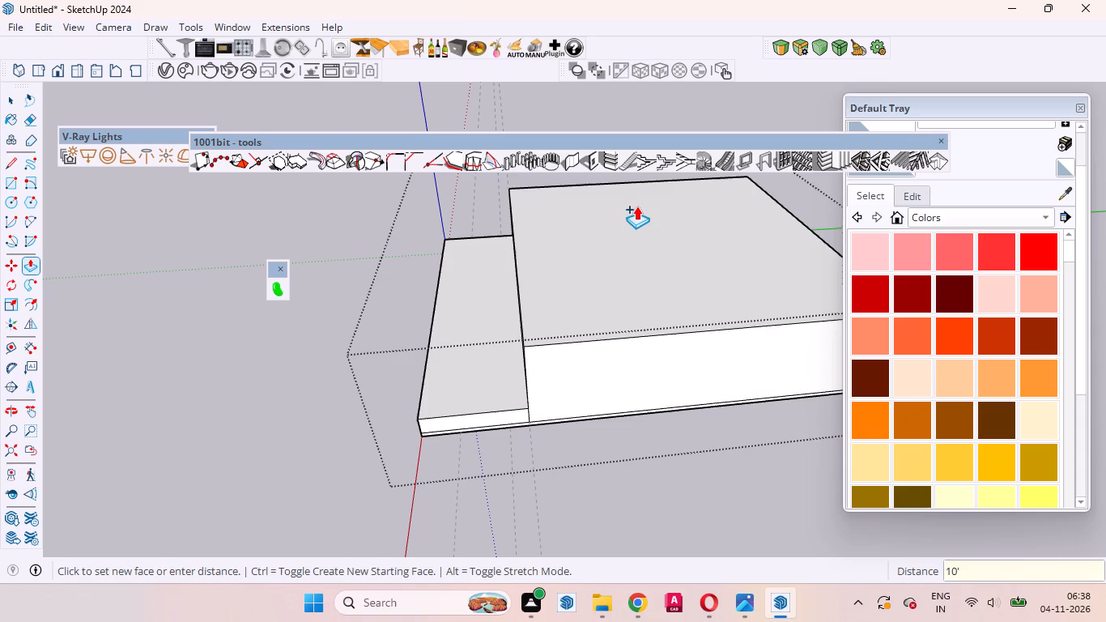
scroll(647, 202, "down", 5)
middle_click_drag(567, 336, 951, 260)
scroll(527, 364, "up", 8)
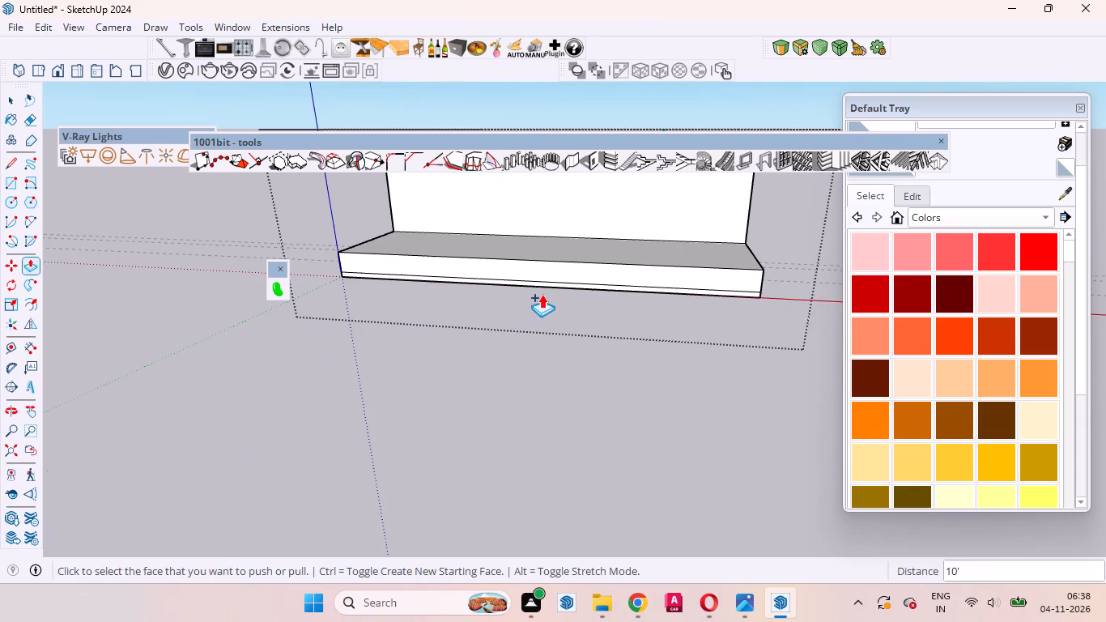
key("space")
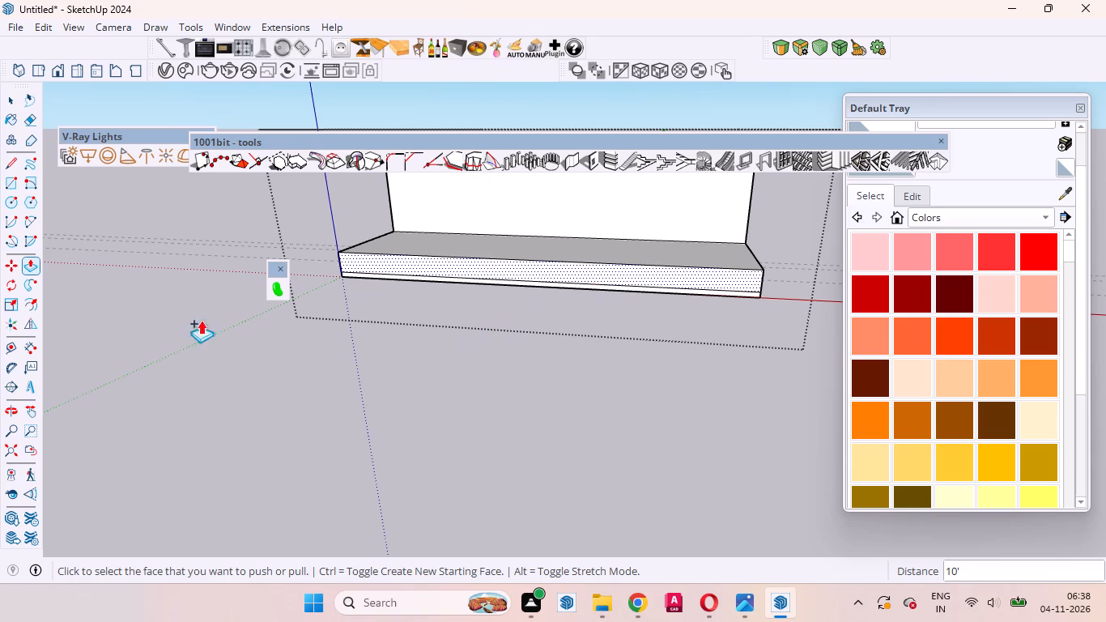
left_click(8, 99)
scroll(449, 333, "down", 4)
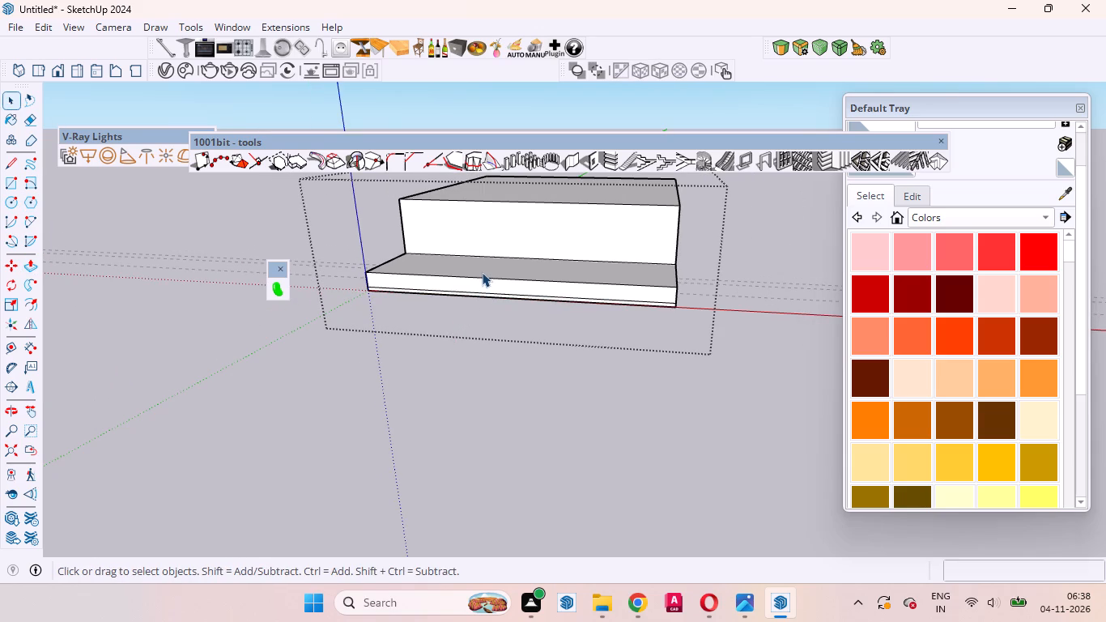
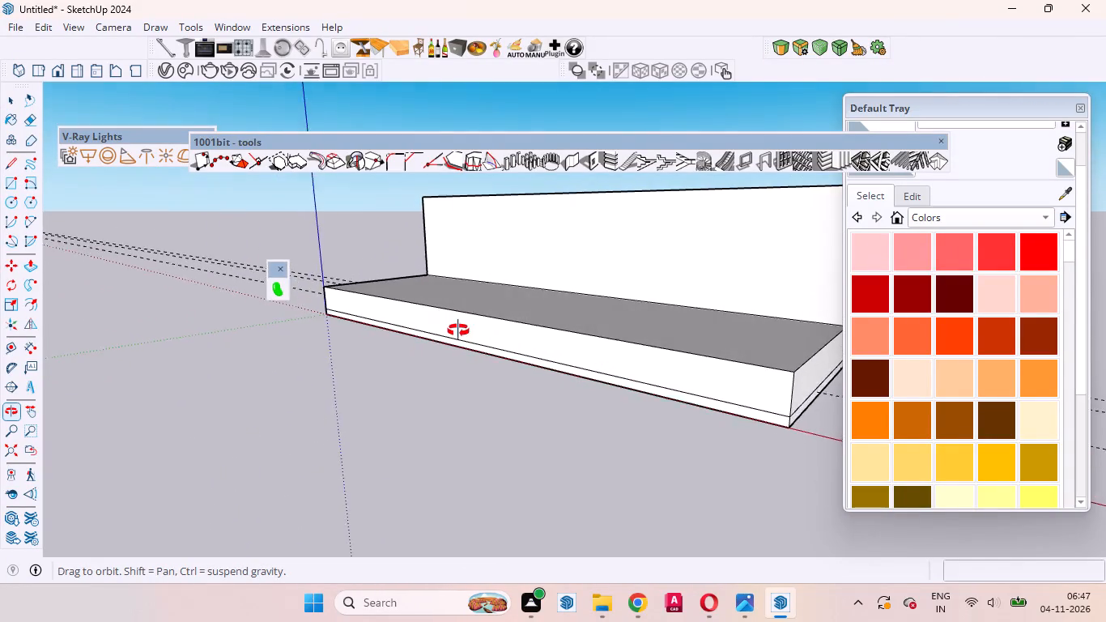
Open the stepped block for editing and divide the lower step's front top edge into 3 segments.
middle_click_drag(570, 334, 561, 309)
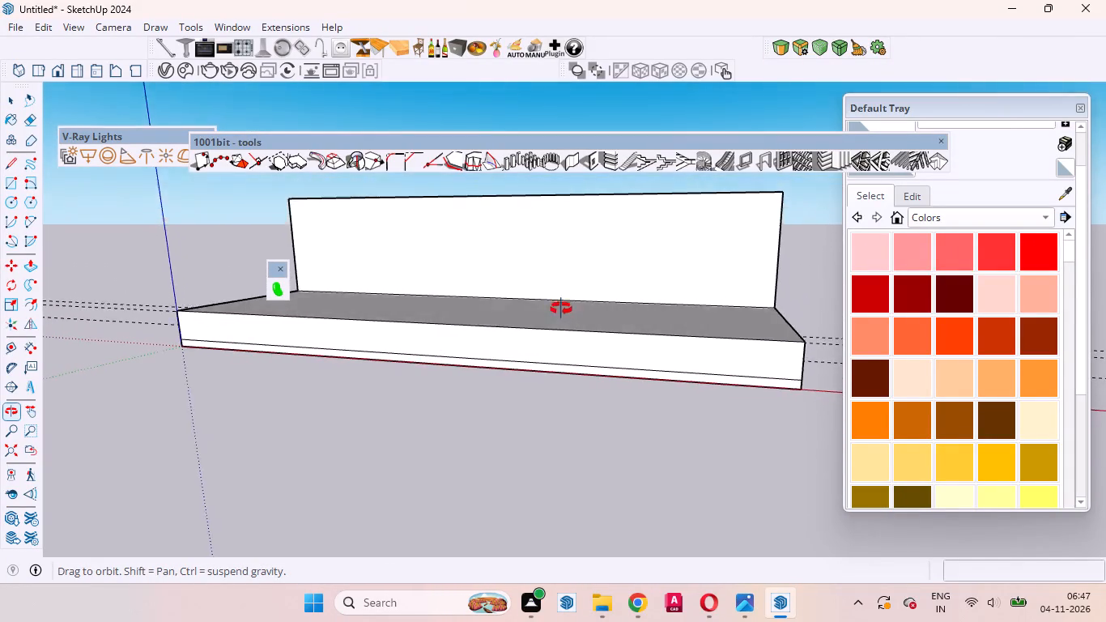
middle_click_drag(561, 309, 487, 268)
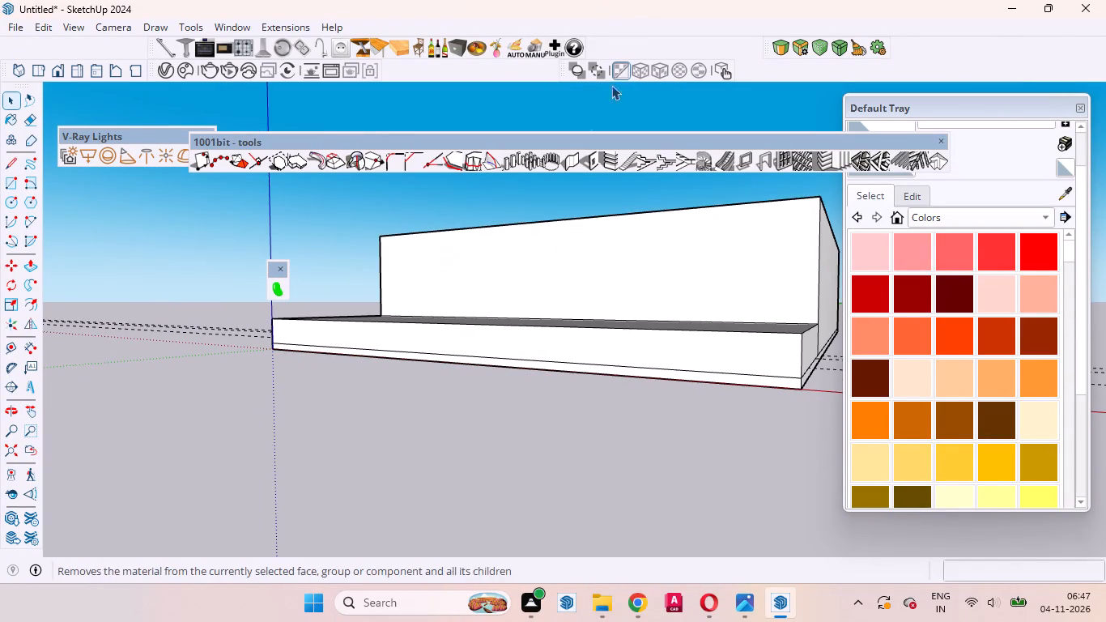
scroll(584, 280, "down", 6)
middle_click_drag(528, 392, 669, 473)
scroll(602, 384, "up", 5)
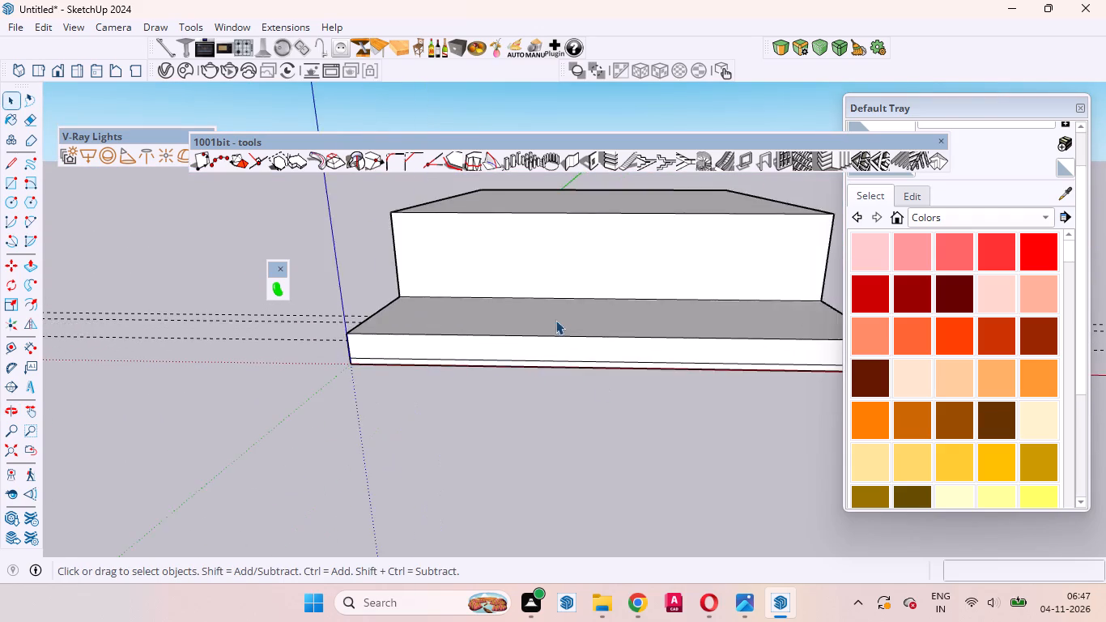
scroll(555, 320, "up", 4)
left_click(547, 346)
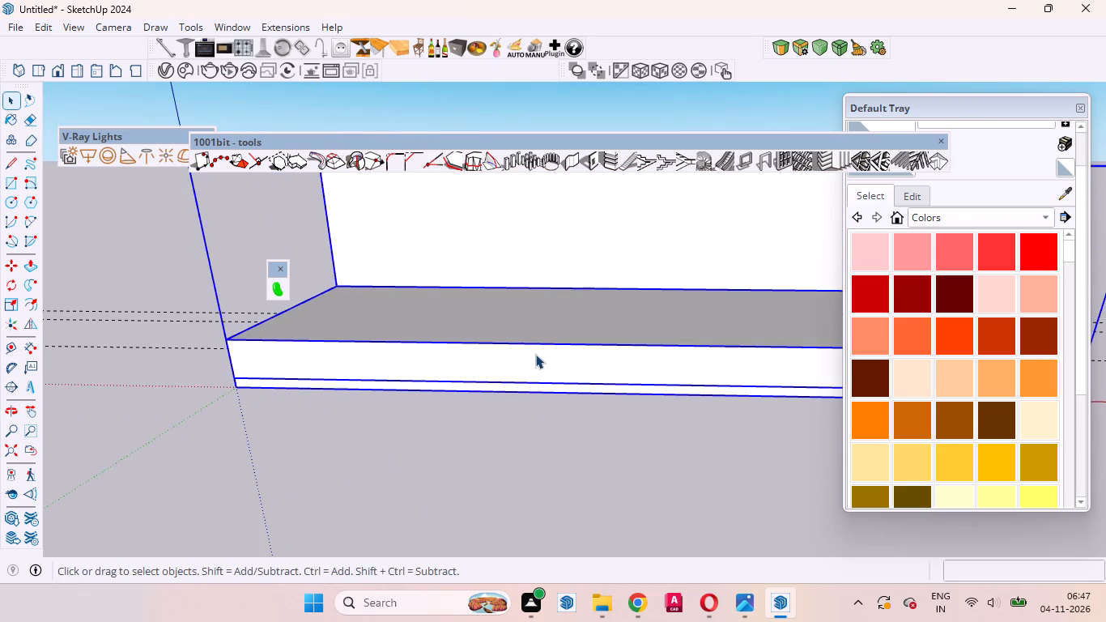
double_click(532, 347)
left_click(532, 347)
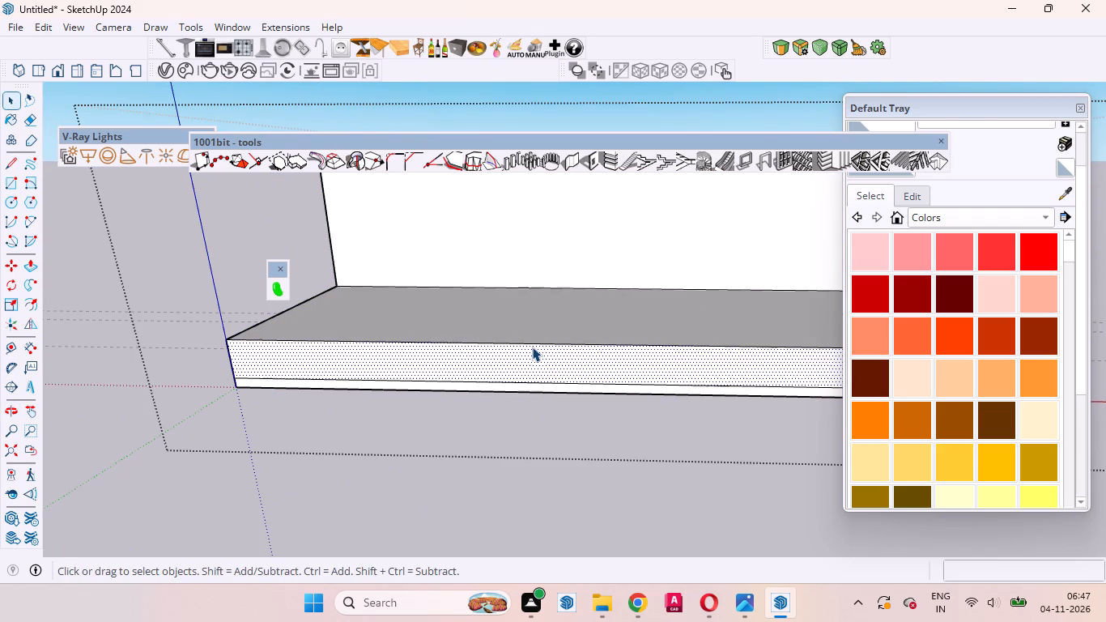
left_click(532, 343)
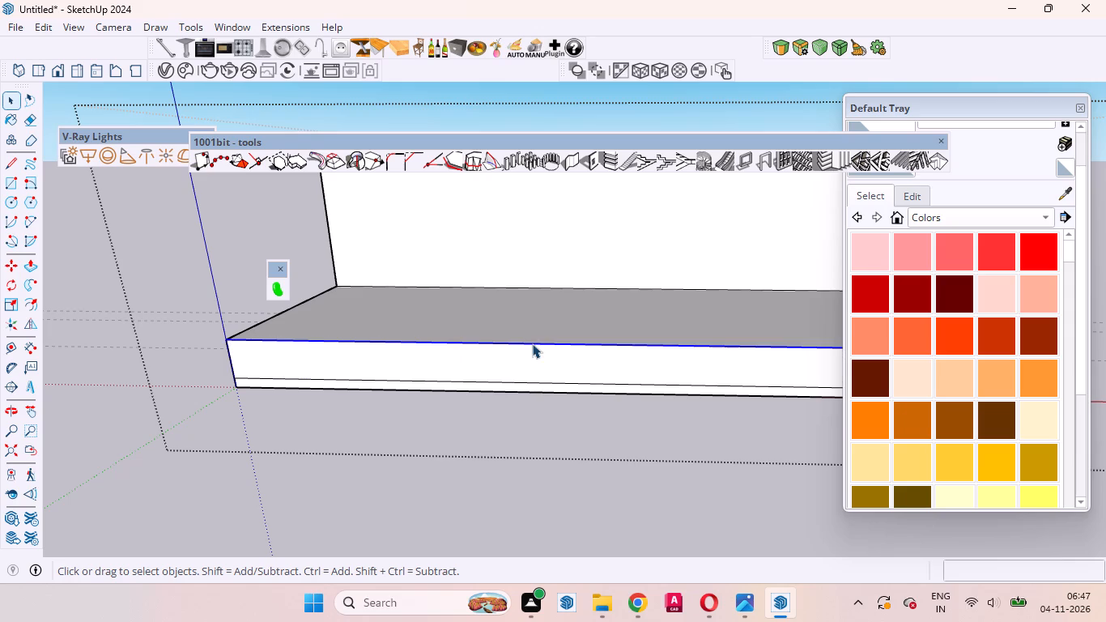
right_click(532, 343)
left_click(550, 160)
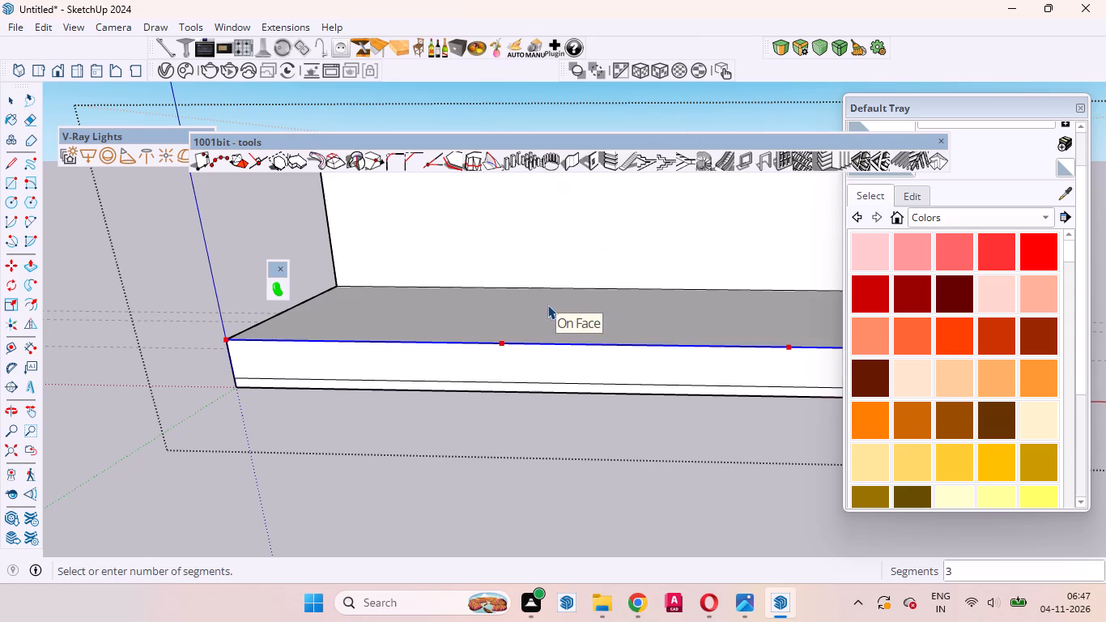
left_click(547, 305)
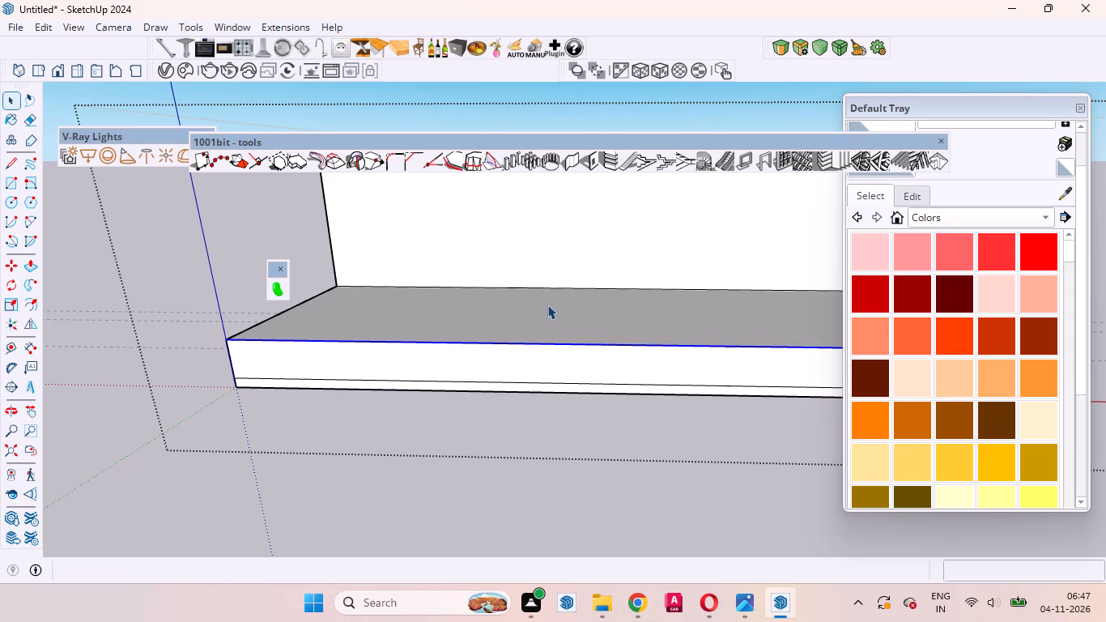
Draw two vertical 2' lines from the top edge's division points down to the lower line, splitting the front face into three sections.
key("l")
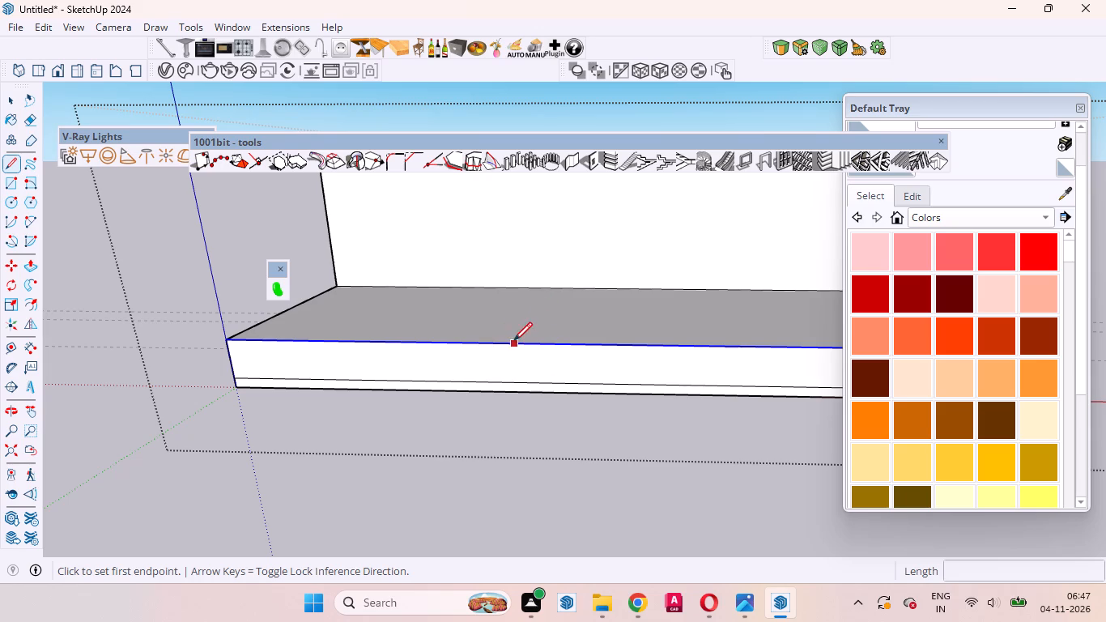
left_click(504, 343)
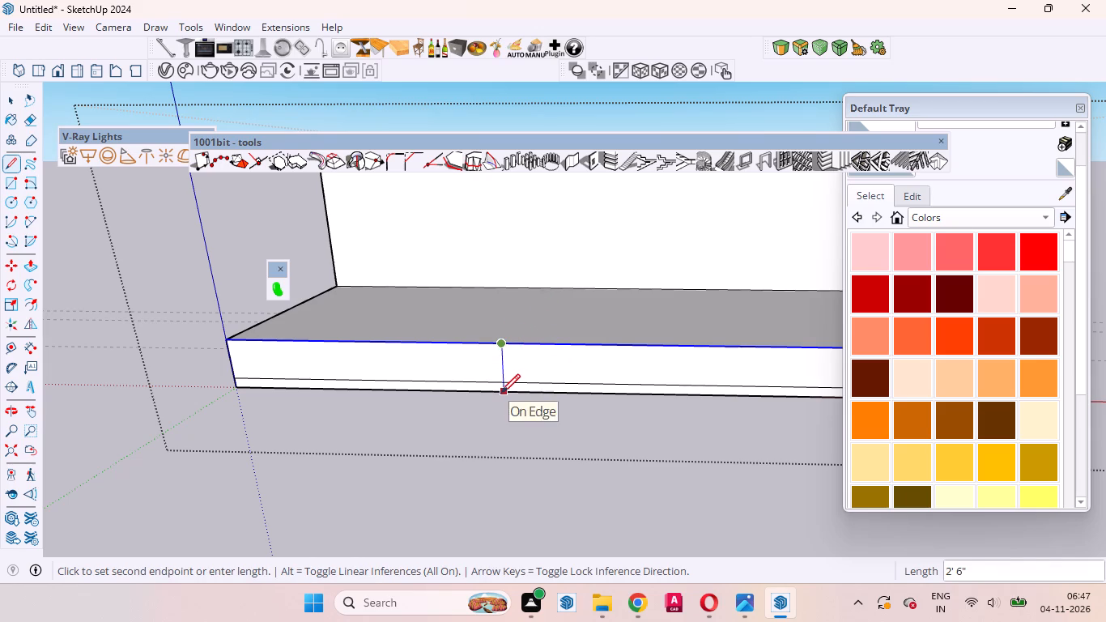
left_click(504, 382)
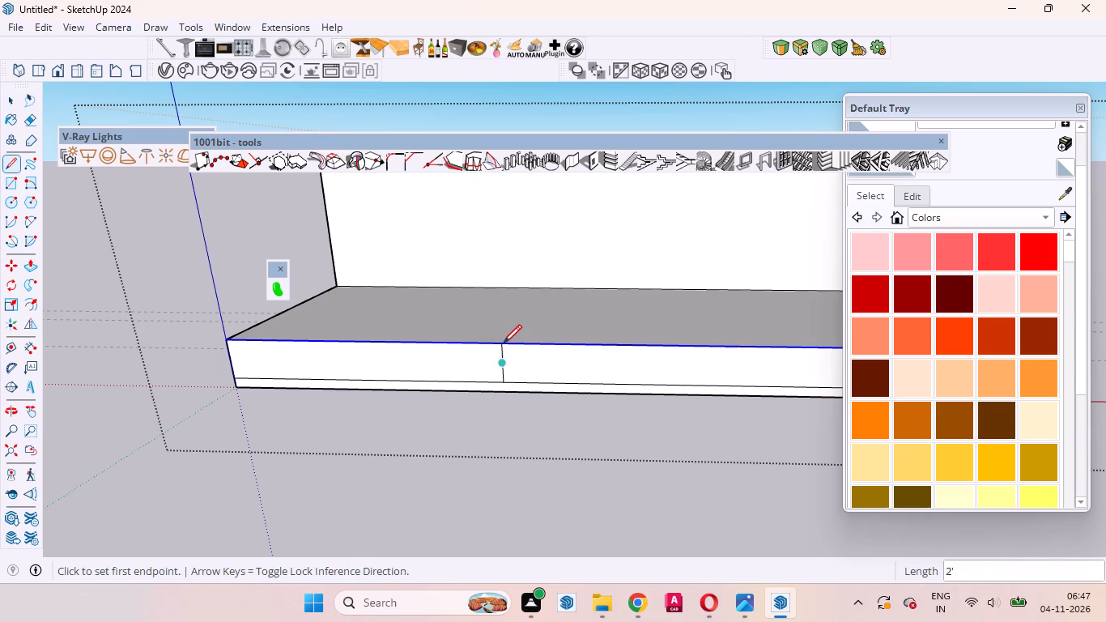
scroll(497, 341, "down", 2)
scroll(497, 341, "up", 1)
scroll(497, 341, "down", 2)
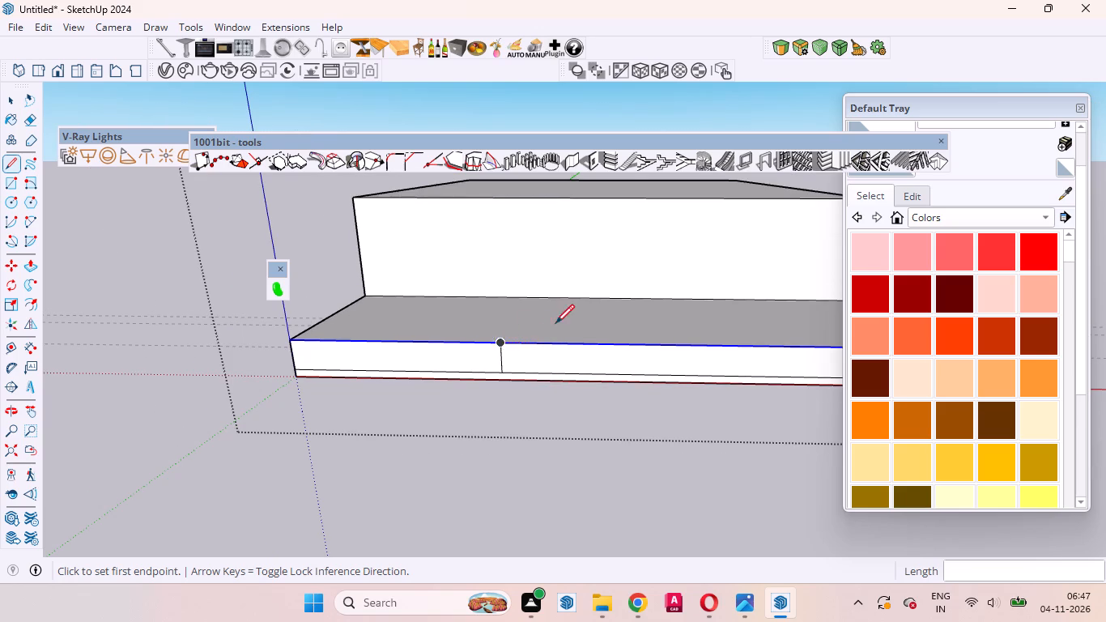
scroll(481, 369, "down", 4)
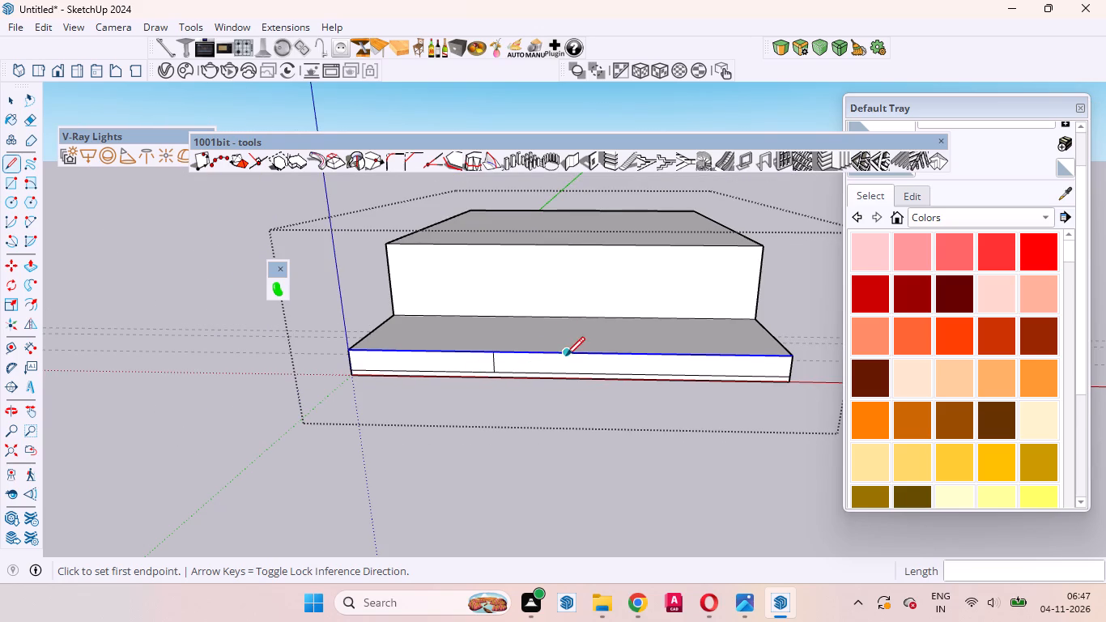
left_click(646, 354)
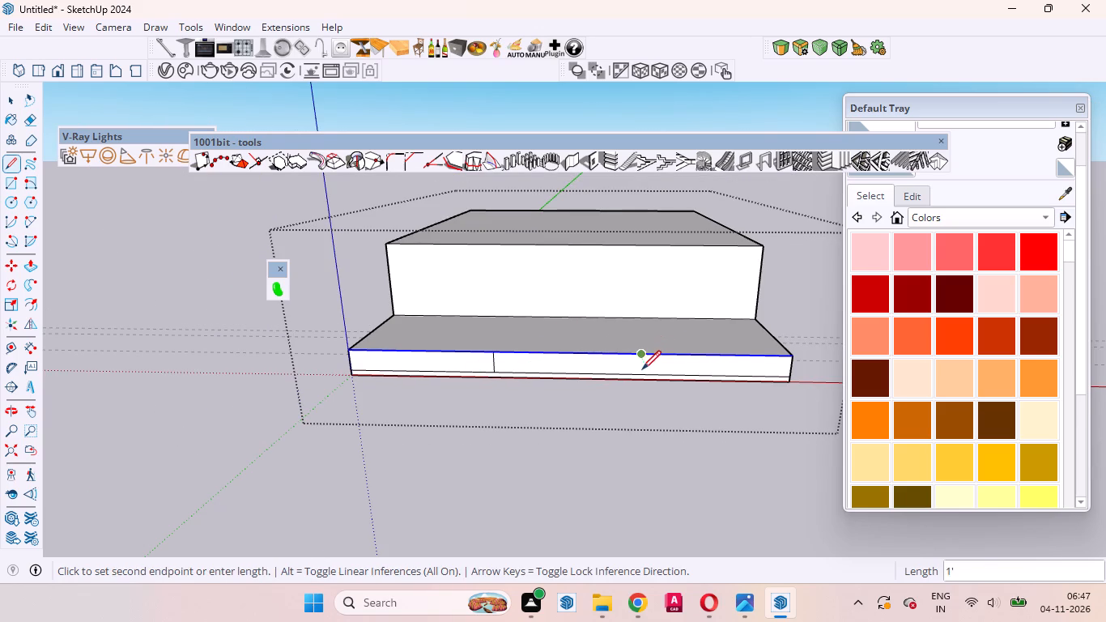
scroll(635, 381, "up", 9)
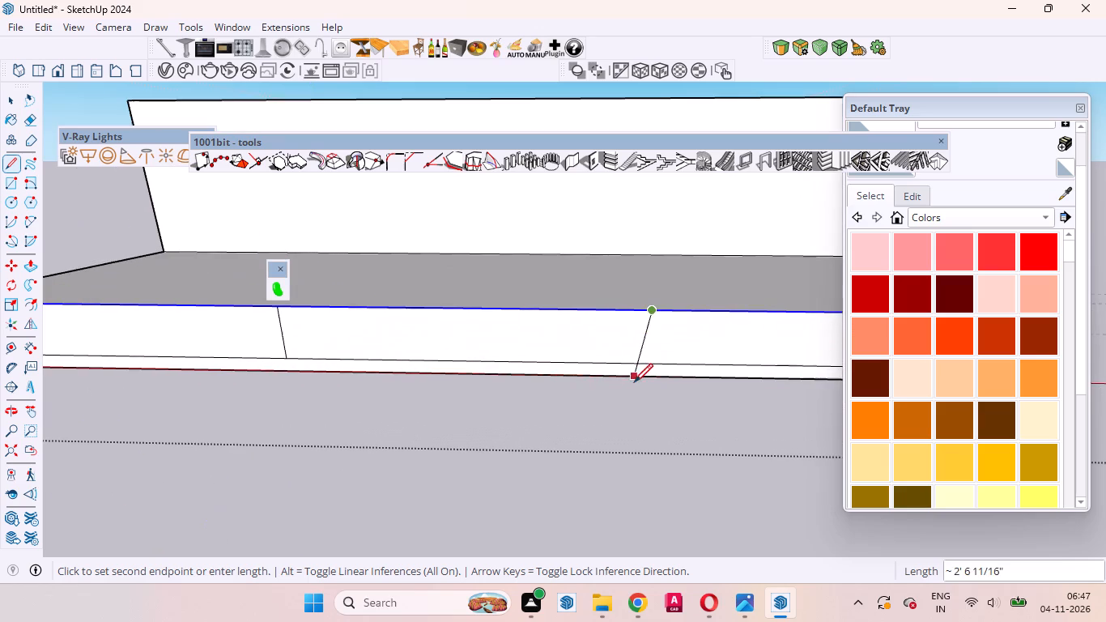
left_click(647, 364)
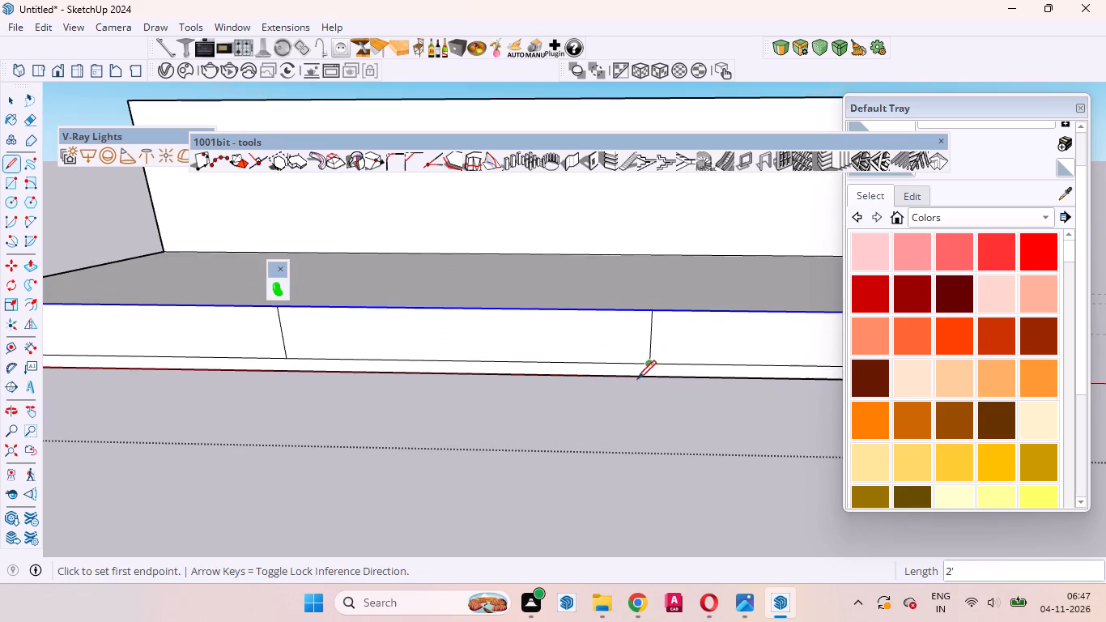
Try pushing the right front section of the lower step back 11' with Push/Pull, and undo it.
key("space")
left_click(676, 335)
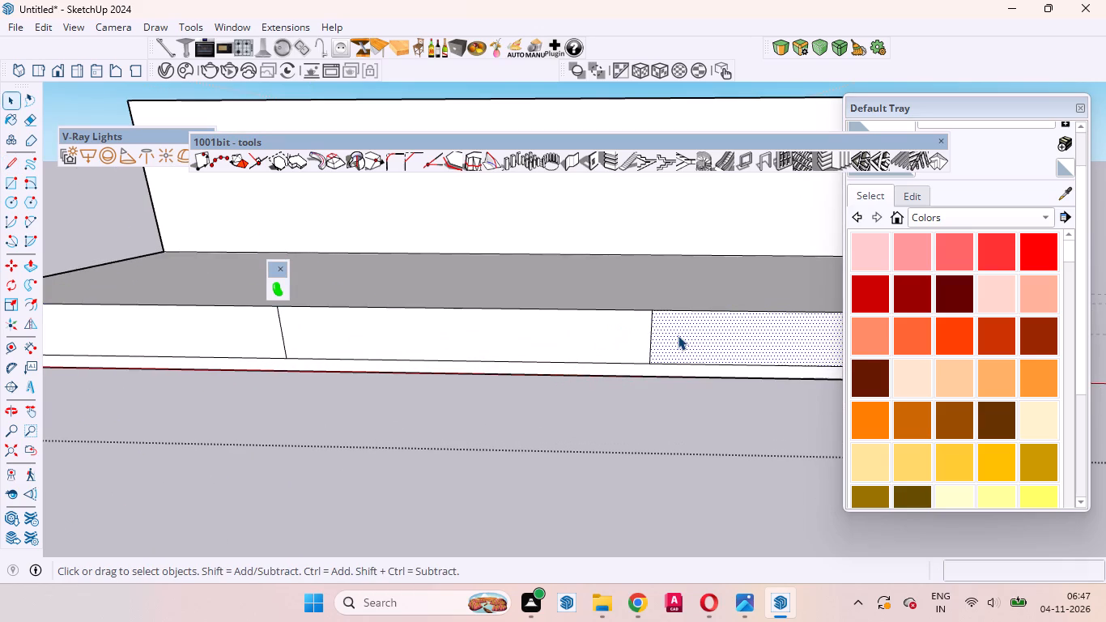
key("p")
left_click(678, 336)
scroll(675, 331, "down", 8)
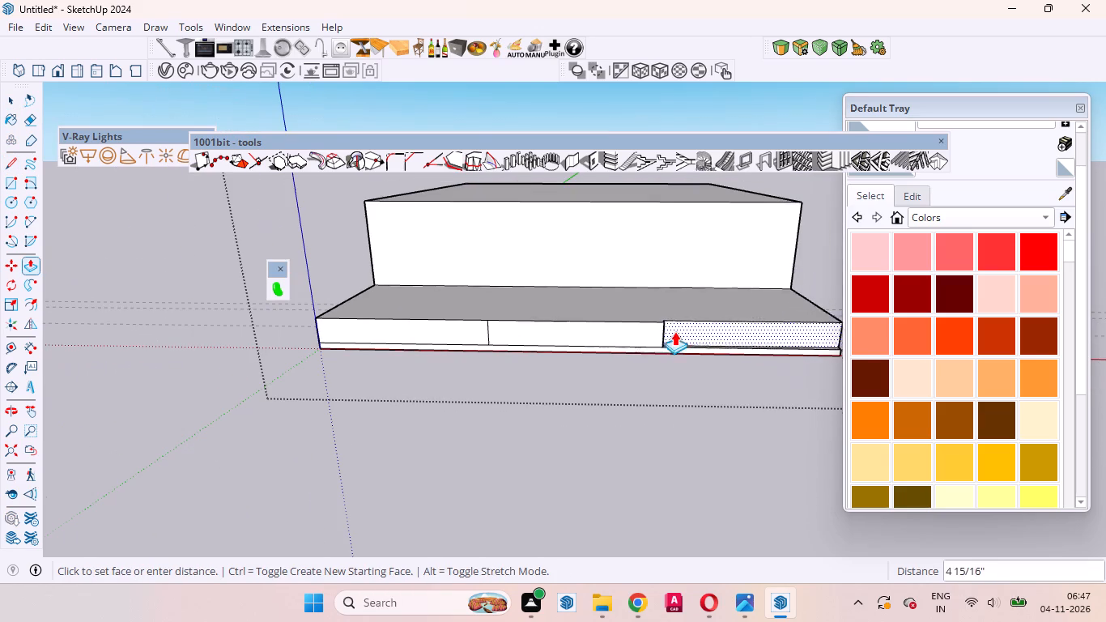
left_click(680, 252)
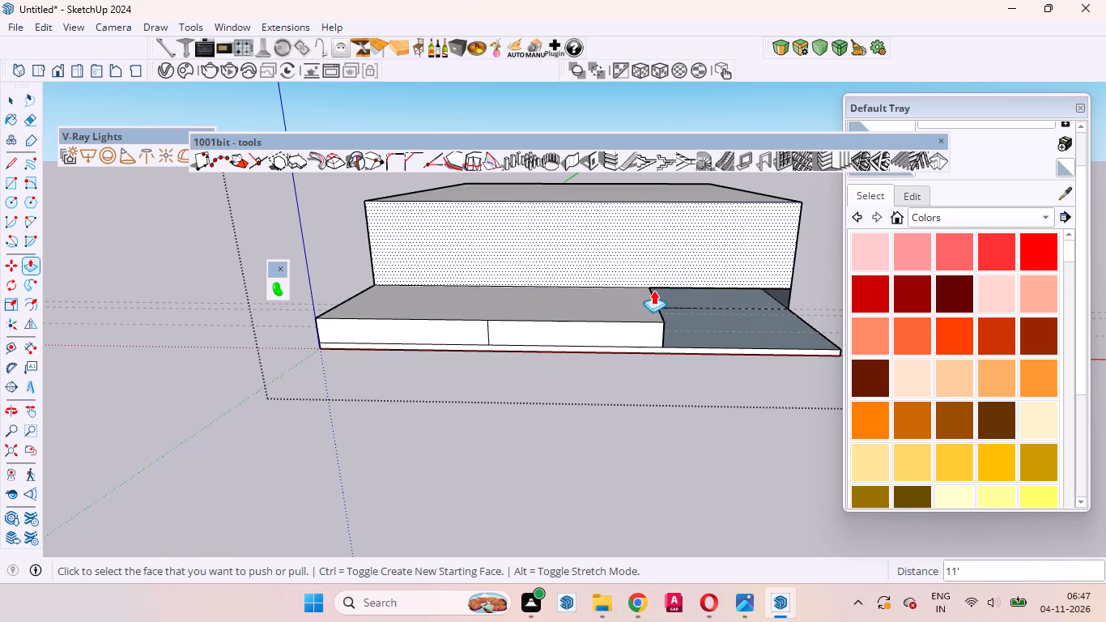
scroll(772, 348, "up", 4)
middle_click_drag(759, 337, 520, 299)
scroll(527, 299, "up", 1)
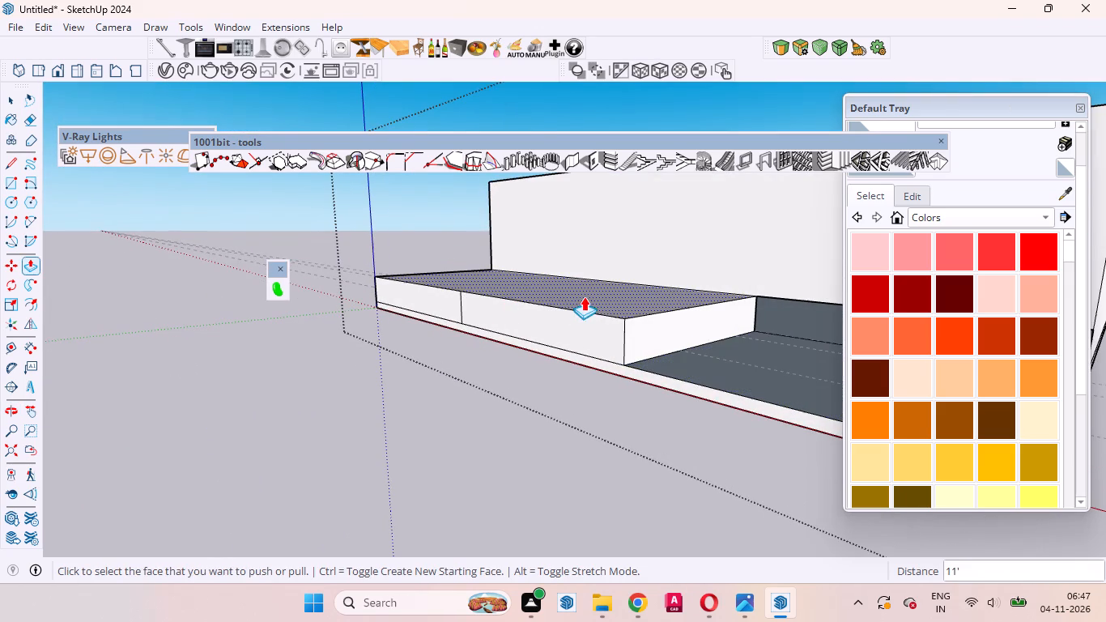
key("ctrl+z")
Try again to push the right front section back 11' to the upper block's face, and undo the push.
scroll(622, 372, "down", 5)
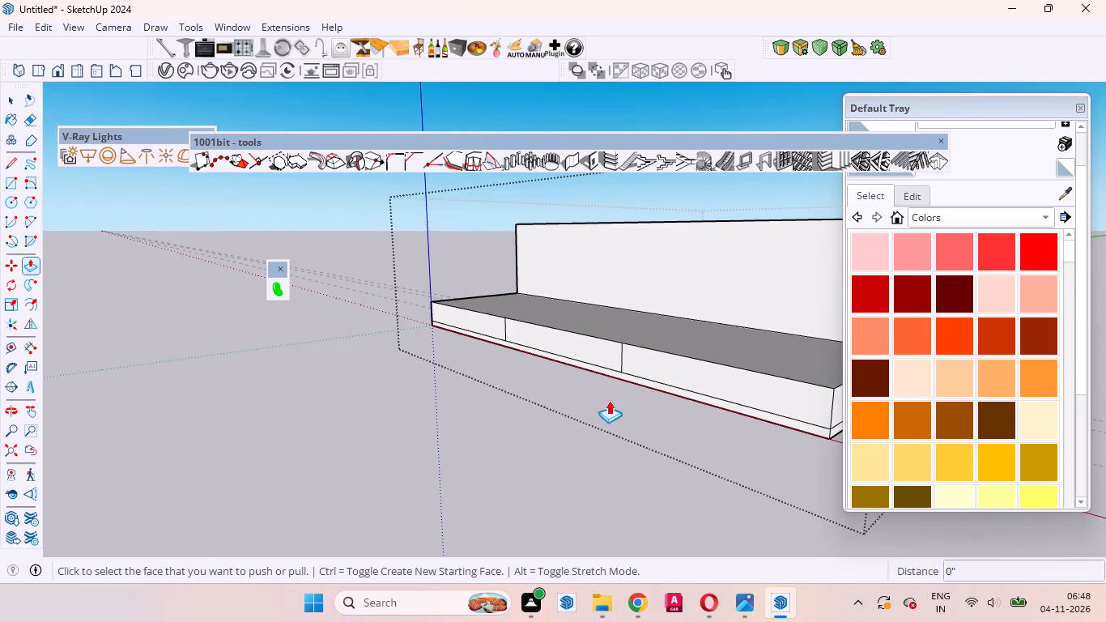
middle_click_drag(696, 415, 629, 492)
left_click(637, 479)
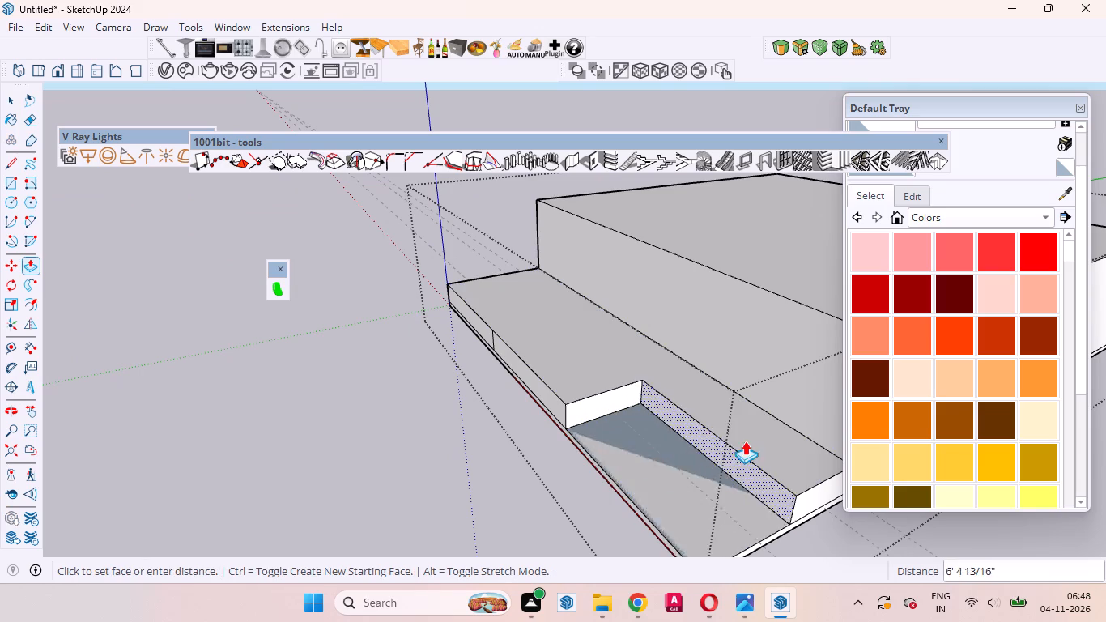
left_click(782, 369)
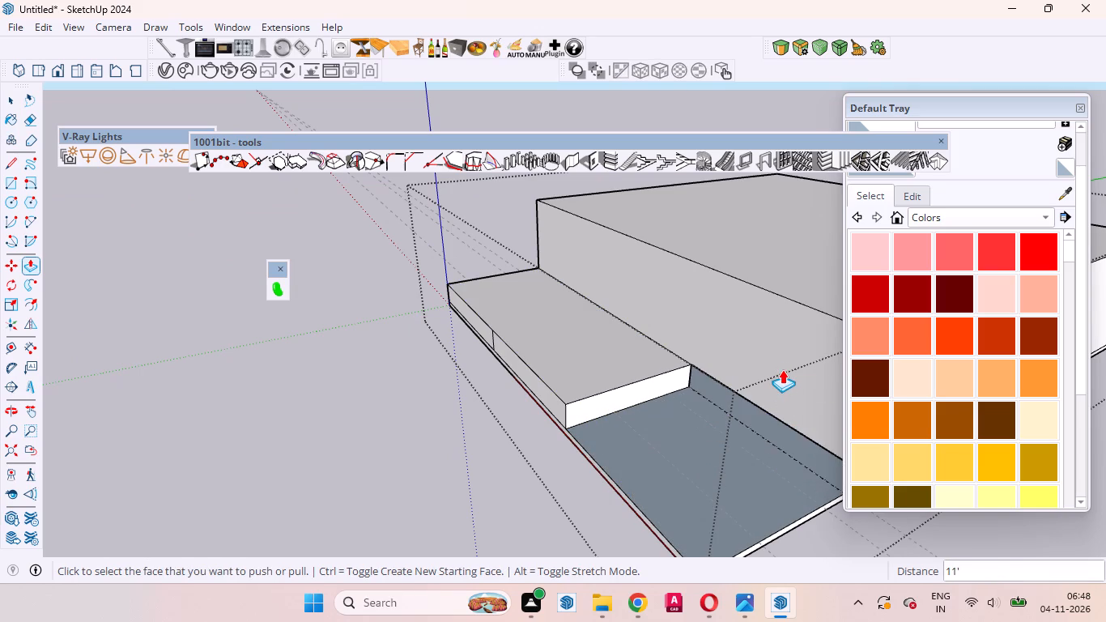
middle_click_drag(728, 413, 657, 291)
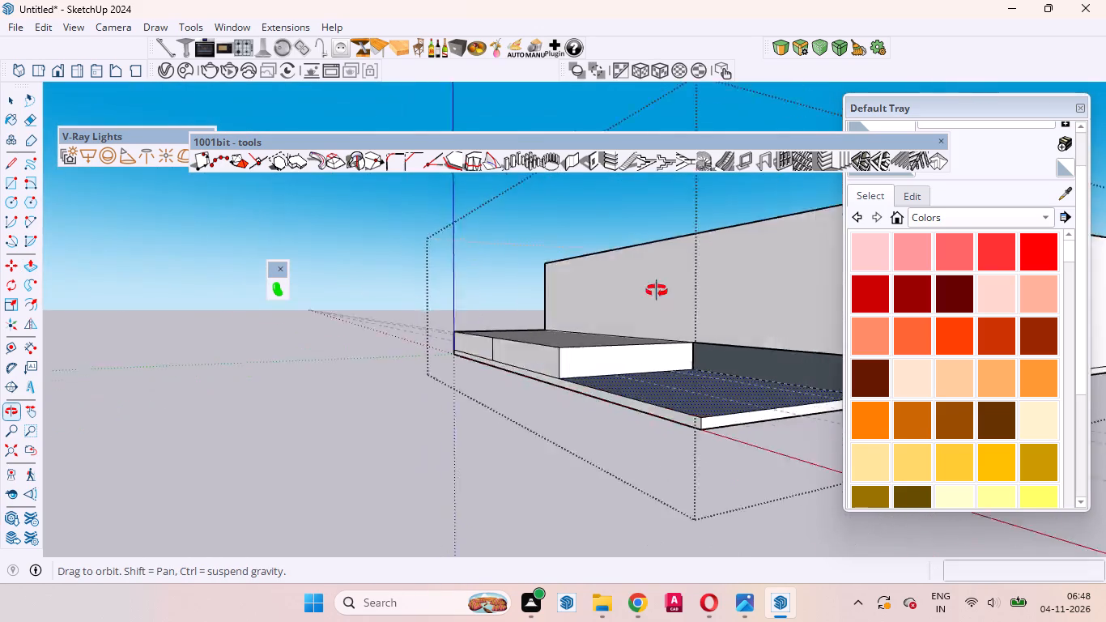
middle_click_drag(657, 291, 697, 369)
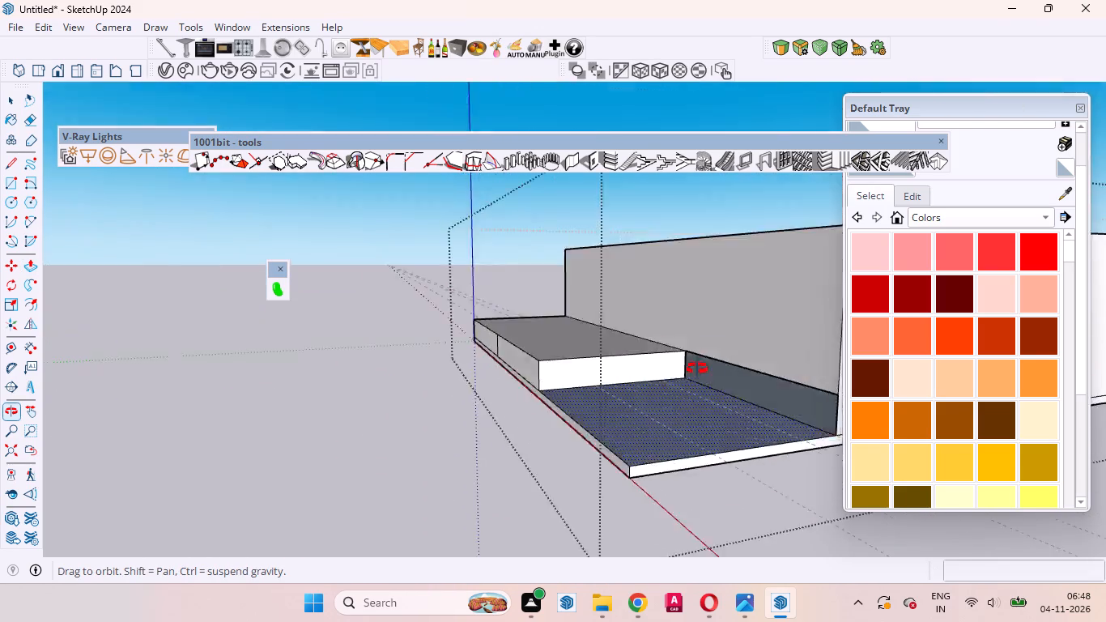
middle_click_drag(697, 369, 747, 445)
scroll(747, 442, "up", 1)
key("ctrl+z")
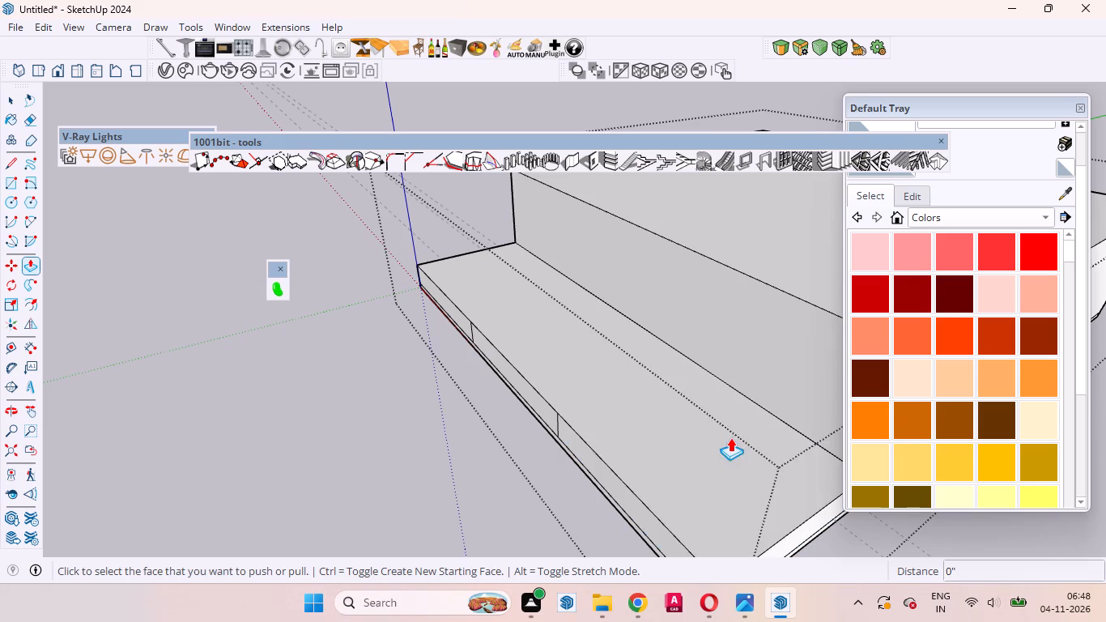
Push the right and left front sections of the lower step back about 10' 2", leaving the middle section projecting.
left_click(612, 496)
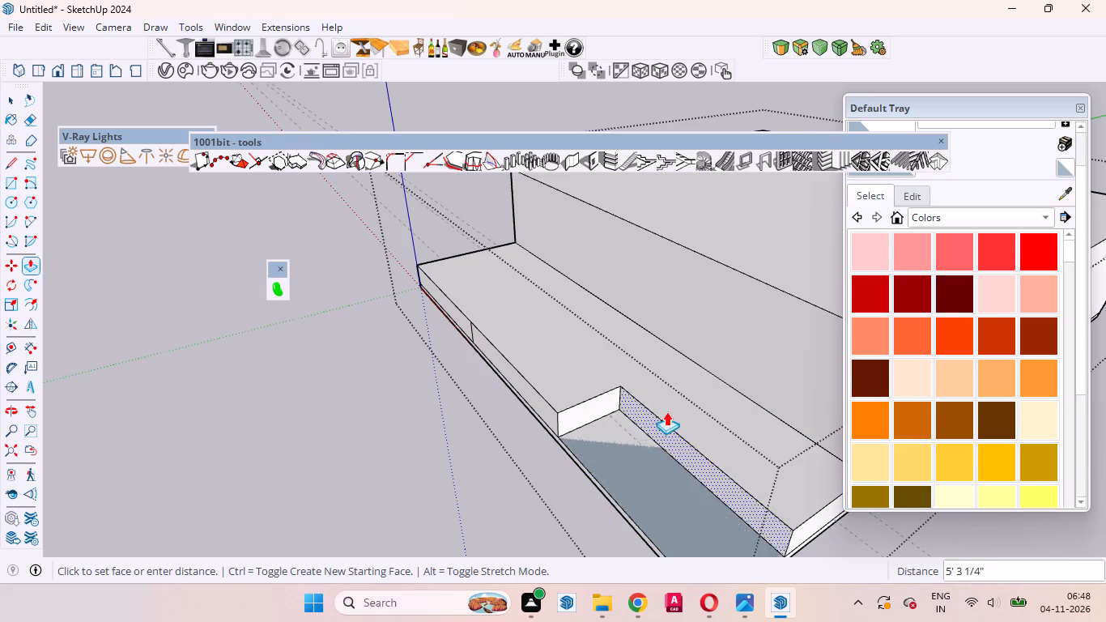
left_click(717, 388)
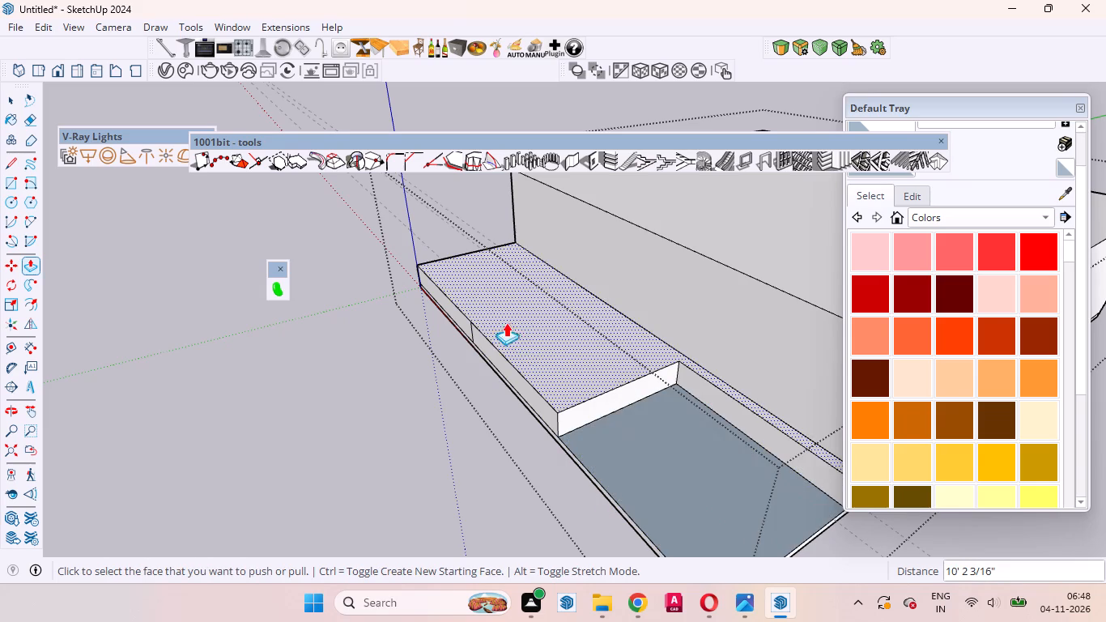
scroll(458, 335, "up", 9)
double_click(458, 296)
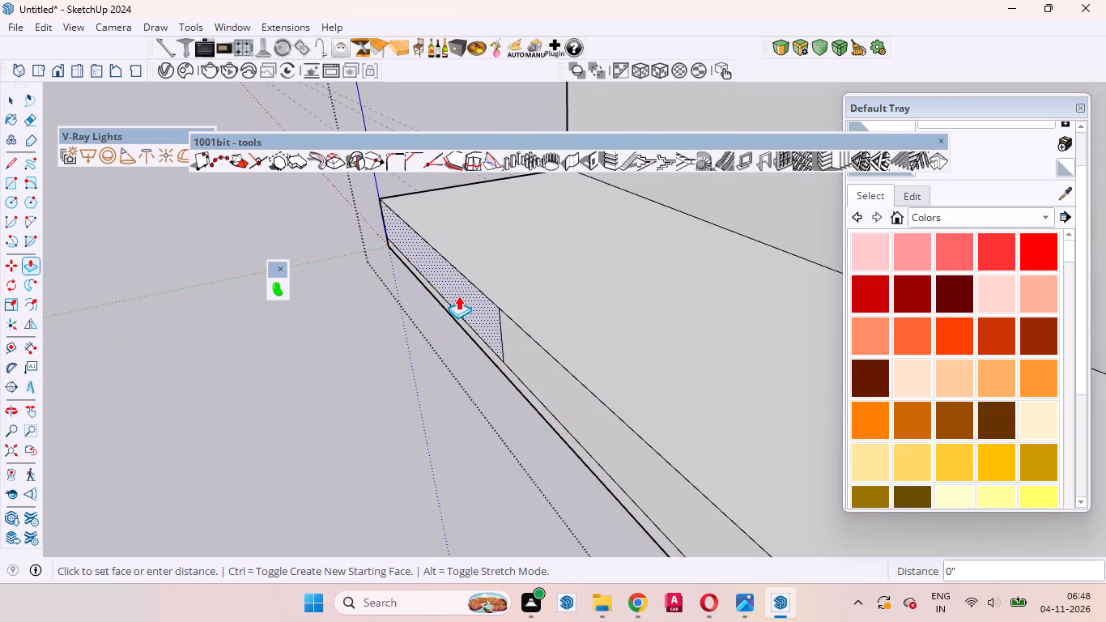
middle_click_drag(474, 313, 657, 292)
scroll(657, 290, "up", 1)
scroll(595, 306, "down", 7)
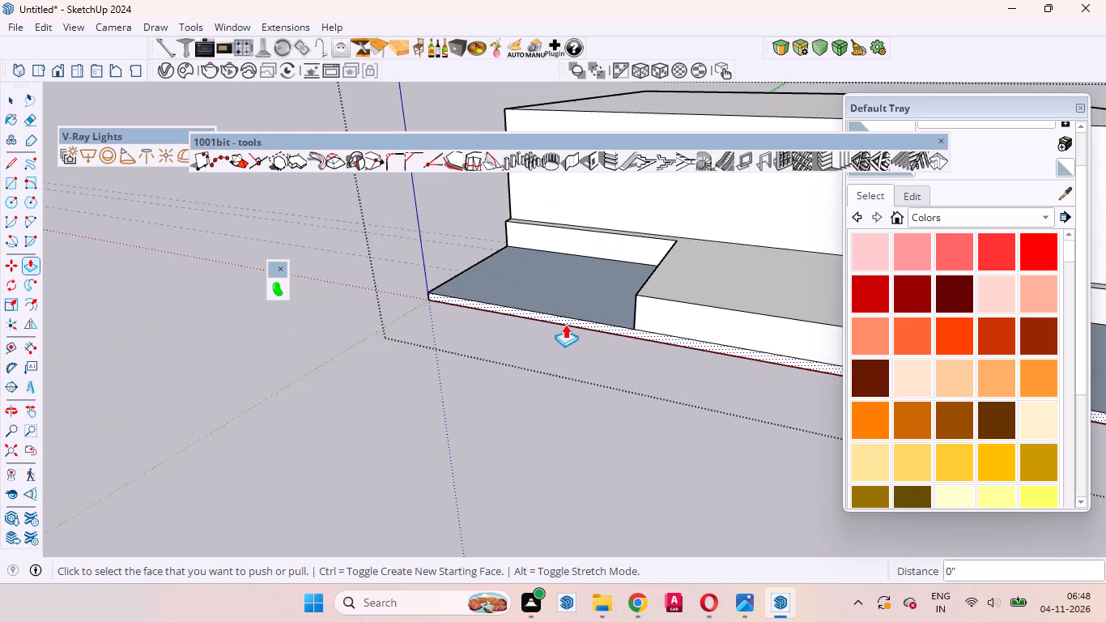
scroll(565, 324, "down", 3)
key("space")
Draw a vertical line across the base strip below the middle section's right front corner, down to the bottom edge.
scroll(605, 386, "up", 5)
middle_click_drag(653, 445, 475, 364)
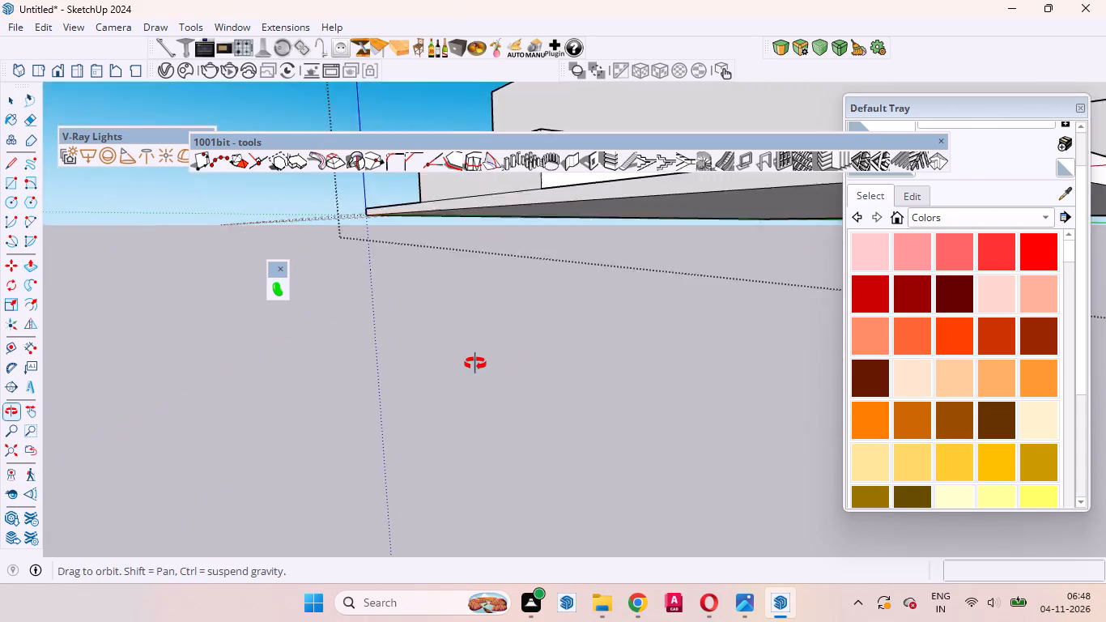
middle_click_drag(475, 364, 479, 442)
scroll(504, 398, "up", 9)
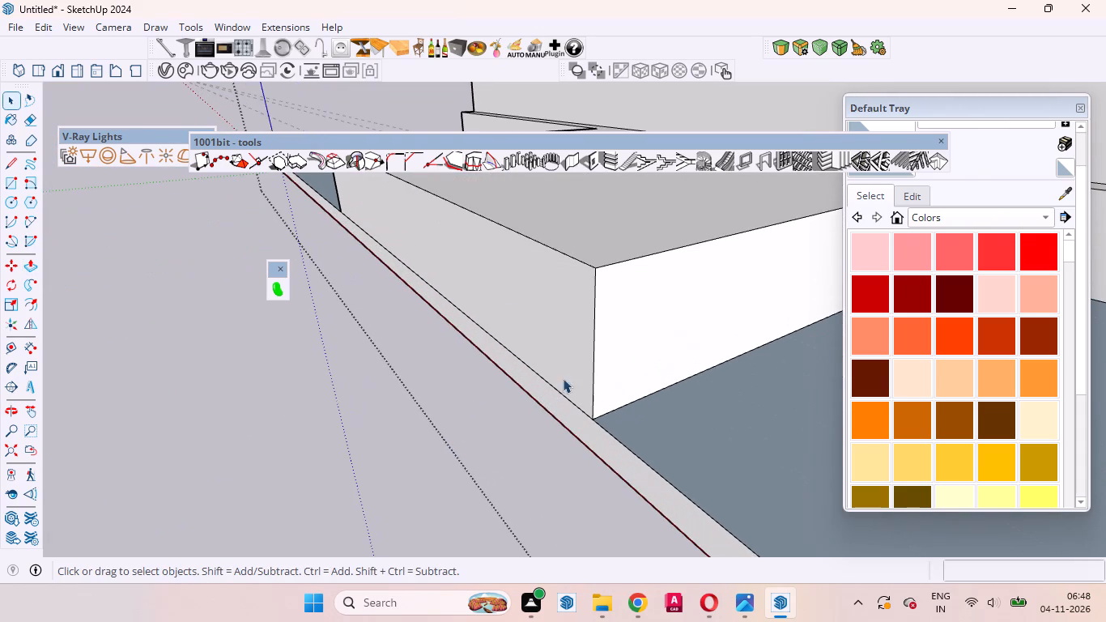
left_click(572, 330)
scroll(557, 360, "down", 4)
middle_click_drag(600, 407, 618, 407)
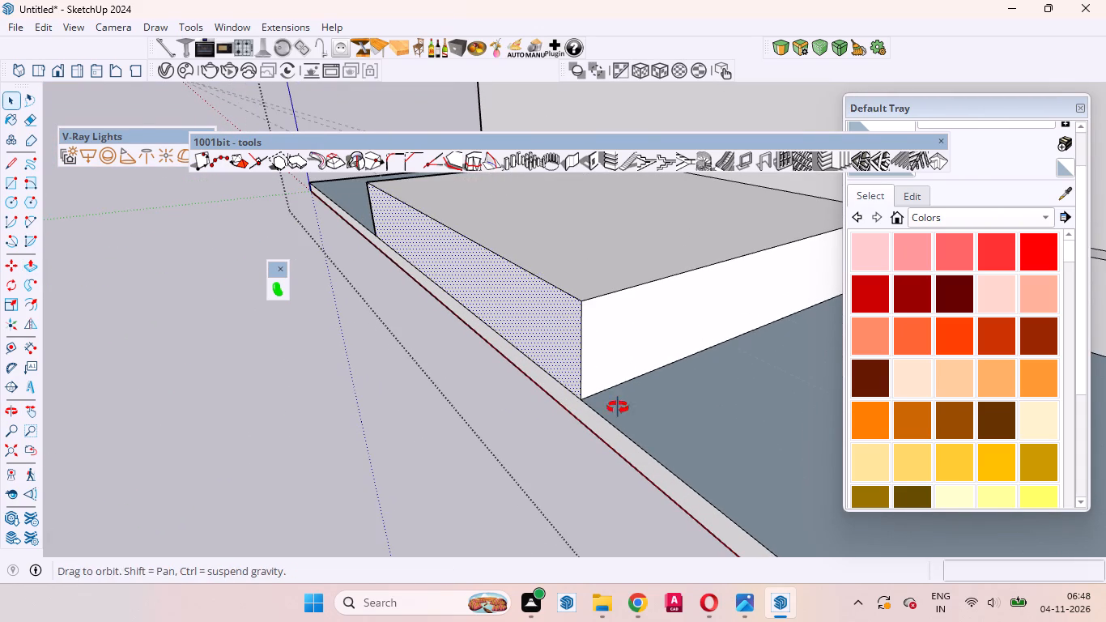
middle_click_drag(618, 407, 631, 407)
scroll(611, 402, "up", 8)
left_click(571, 420)
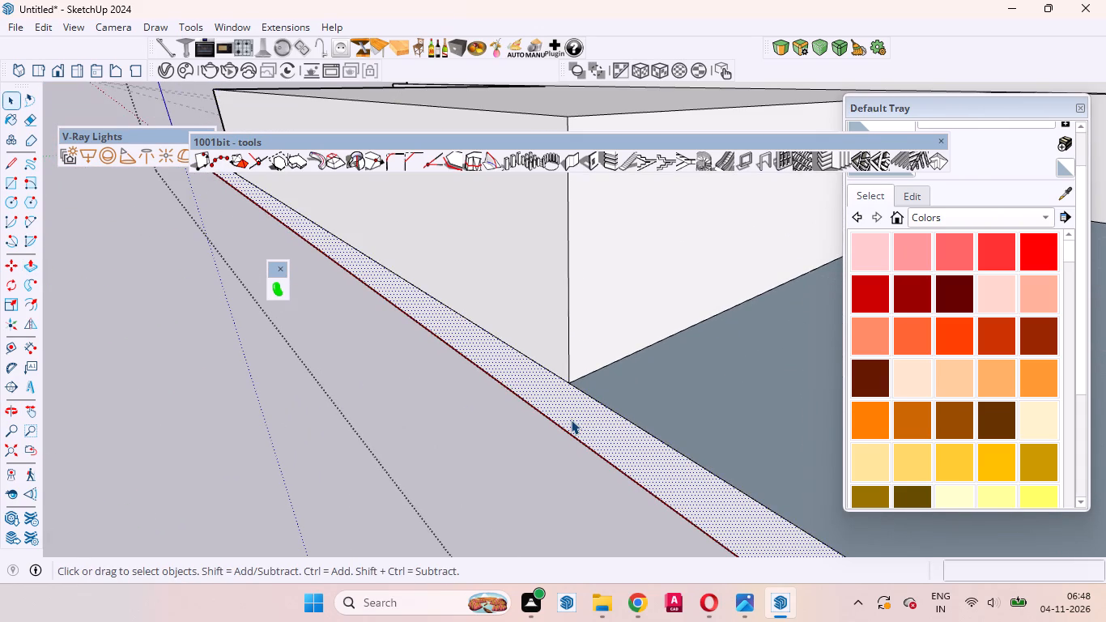
key("l")
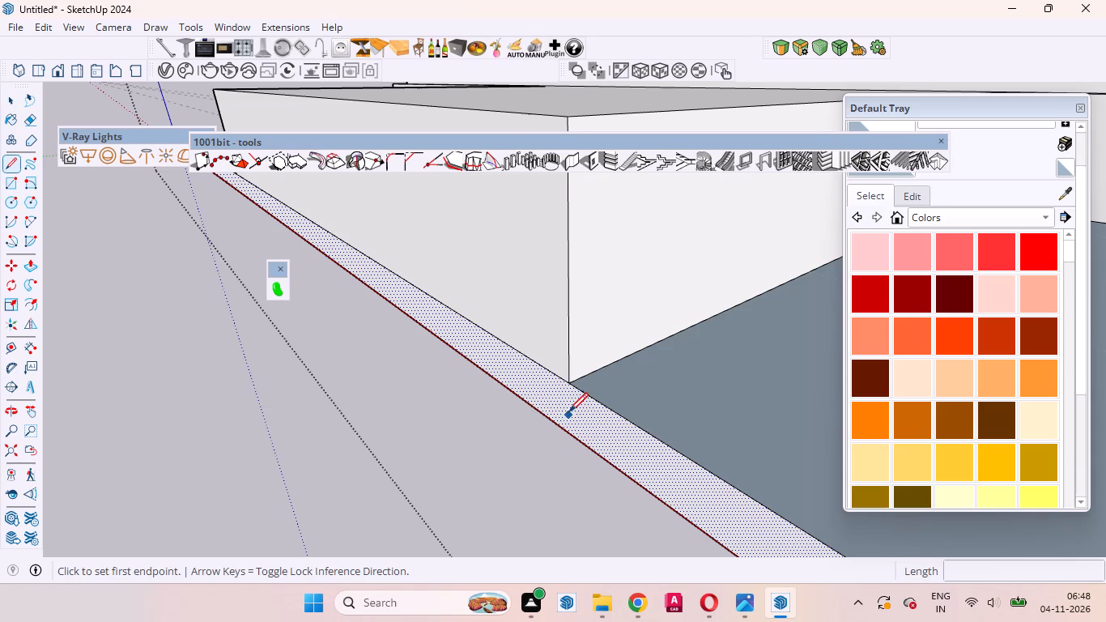
left_click(568, 390)
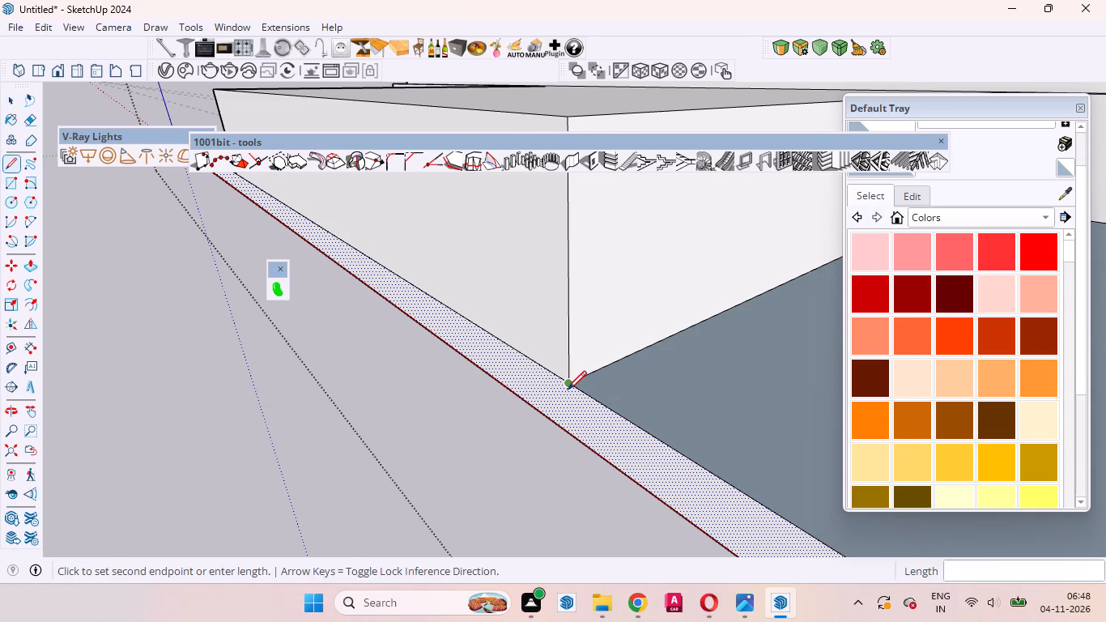
left_click(568, 432)
middle_click_drag(547, 445, 742, 461)
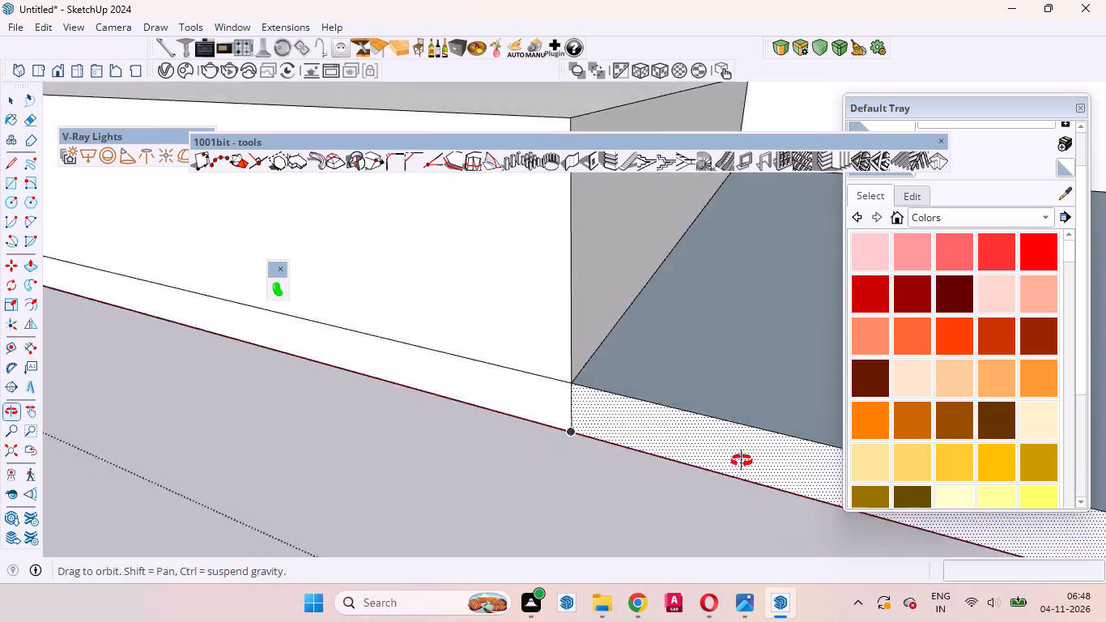
middle_click_drag(742, 461, 784, 457)
Draw a matching vertical line across the base strip below the middle section's left front corner.
scroll(719, 436, "down", 16)
scroll(245, 386, "up", 6)
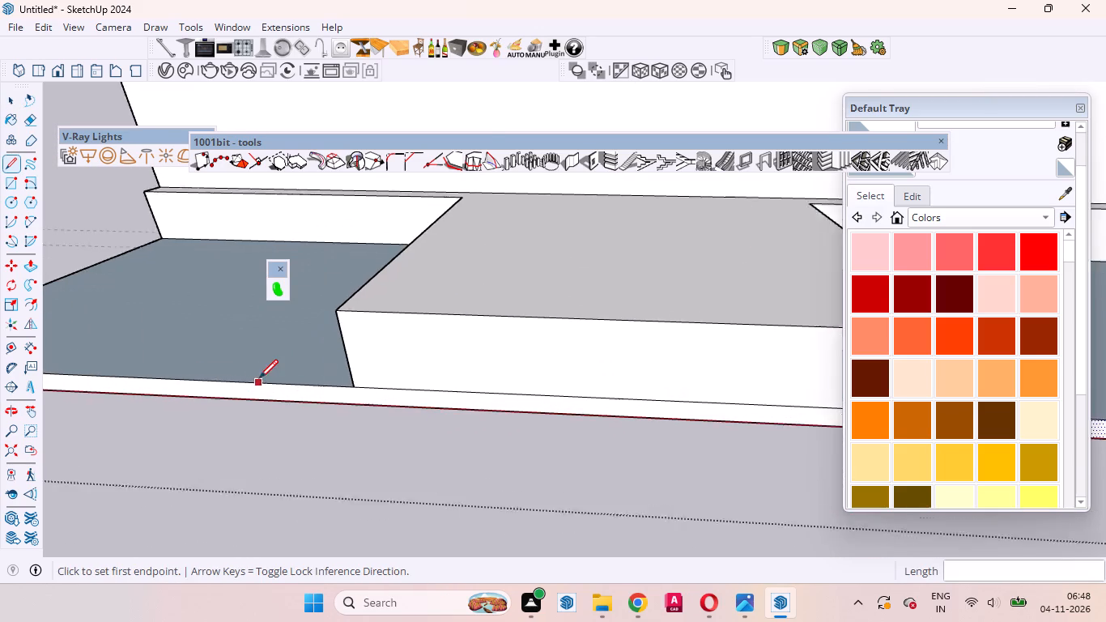
scroll(259, 378, "up", 7)
left_click(427, 392)
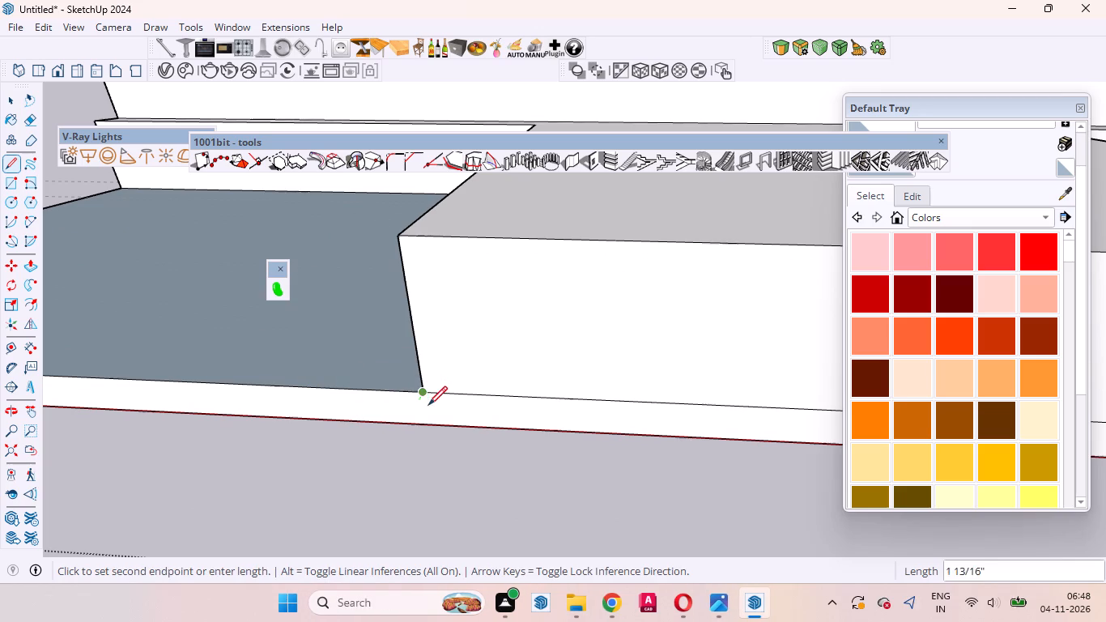
left_click(430, 421)
middle_click_drag(431, 424, 224, 394)
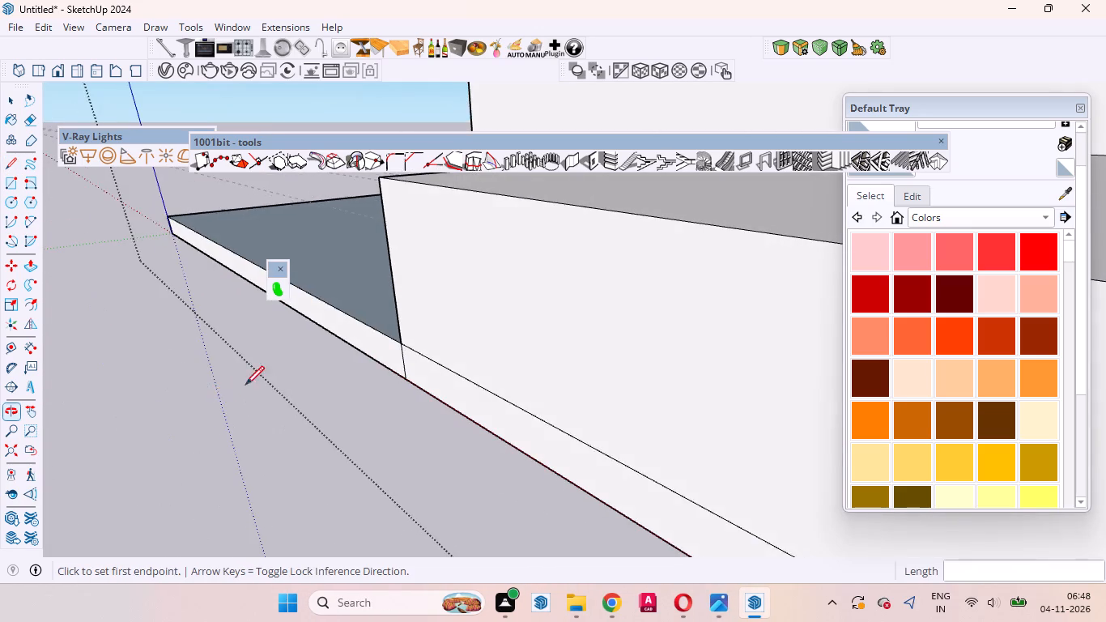
scroll(266, 384, "down", 10)
key("space")
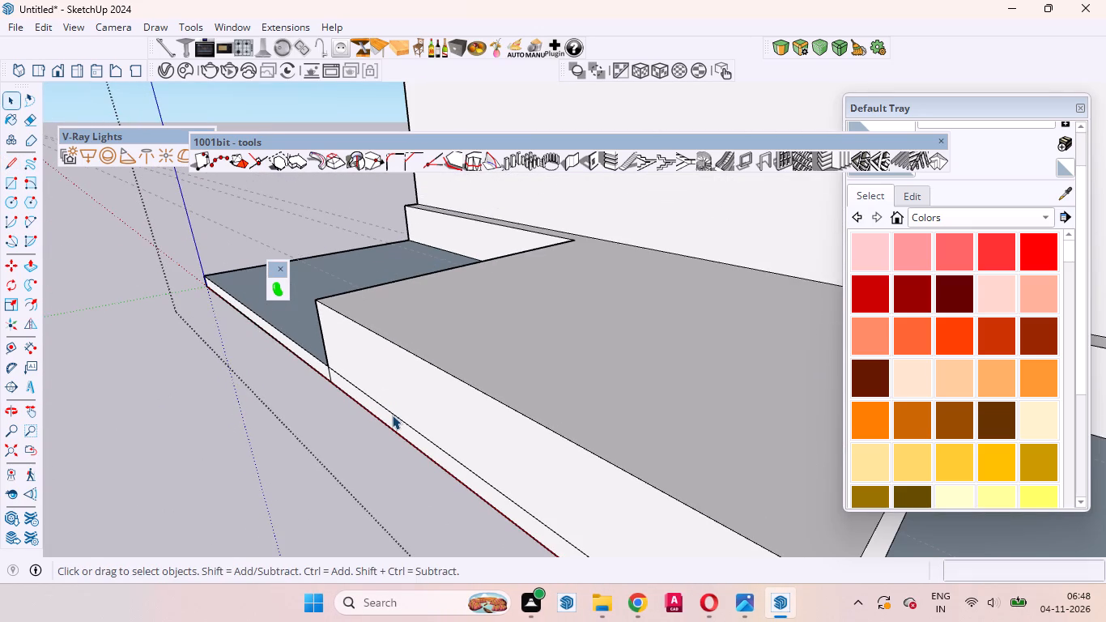
Copy the middle section's lower front edge upward three times at 6" spacing, dividing its front face into horizontal bands.
scroll(392, 414, "down", 7)
scroll(462, 403, "up", 5)
middle_click_drag(478, 505, 402, 462)
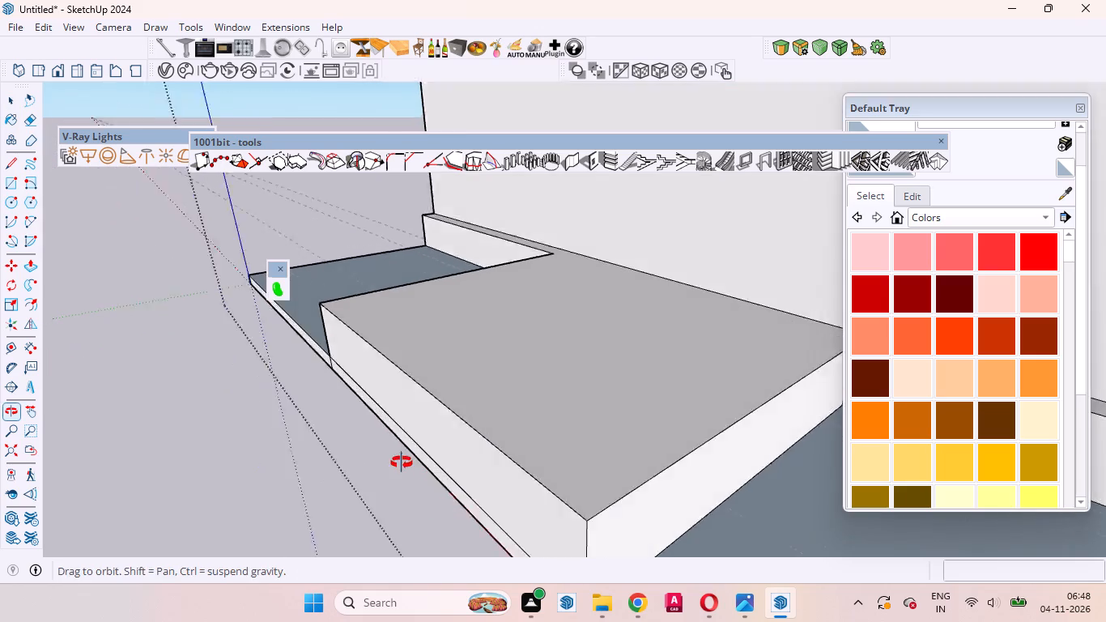
middle_click_drag(402, 462, 389, 432)
scroll(432, 462, "up", 4)
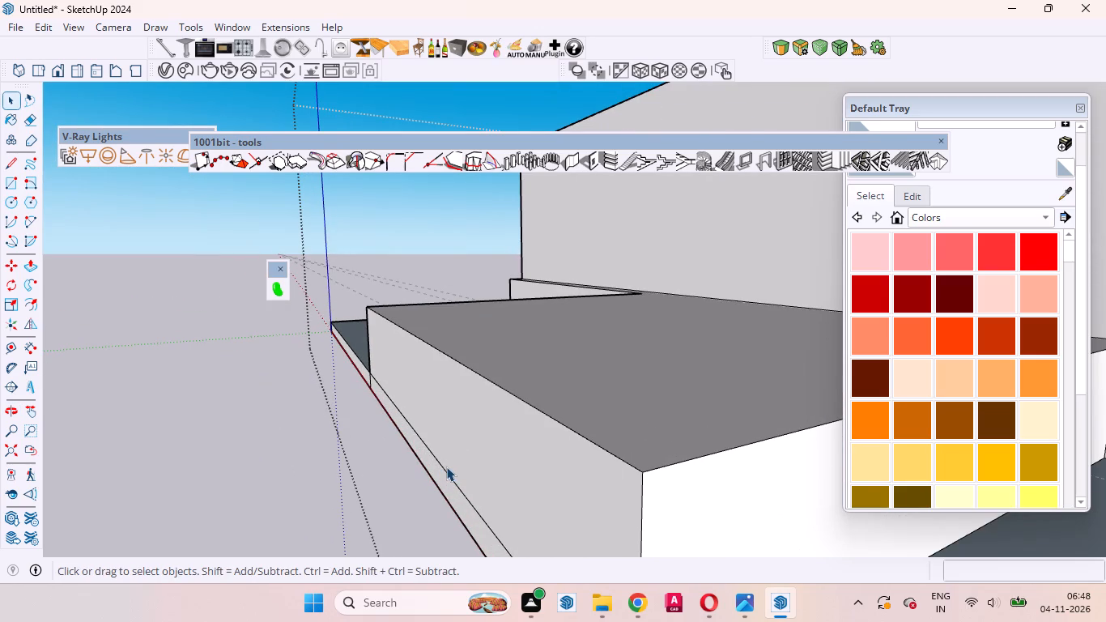
left_click(441, 466)
scroll(428, 410, "down", 9)
scroll(460, 415, "up", 5)
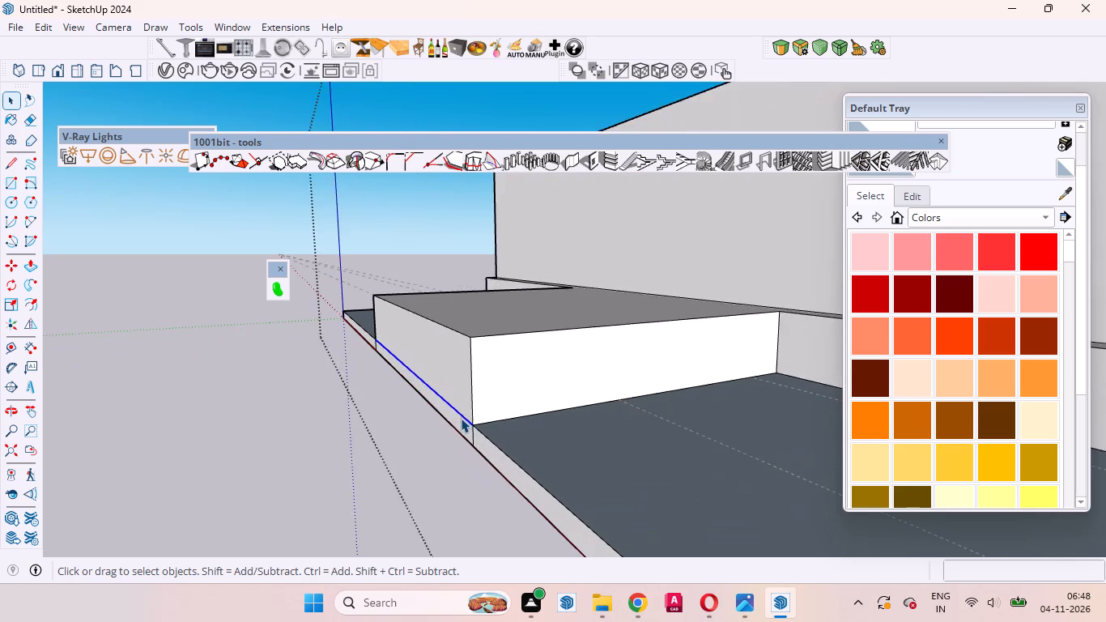
scroll(461, 418, "up", 4)
key("m")
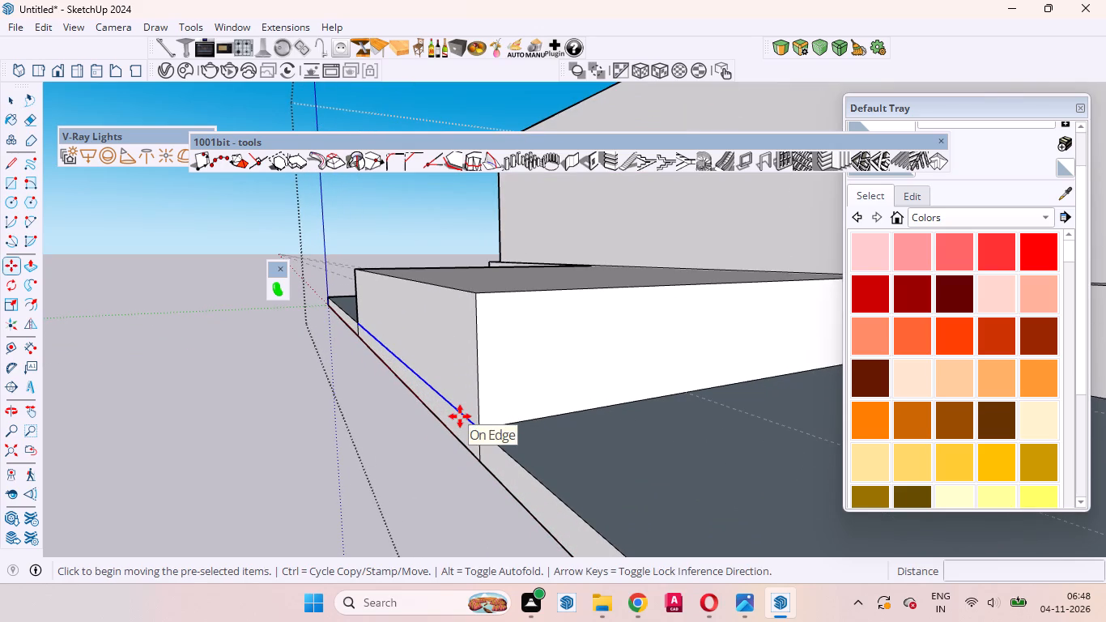
scroll(470, 446, "up", 4)
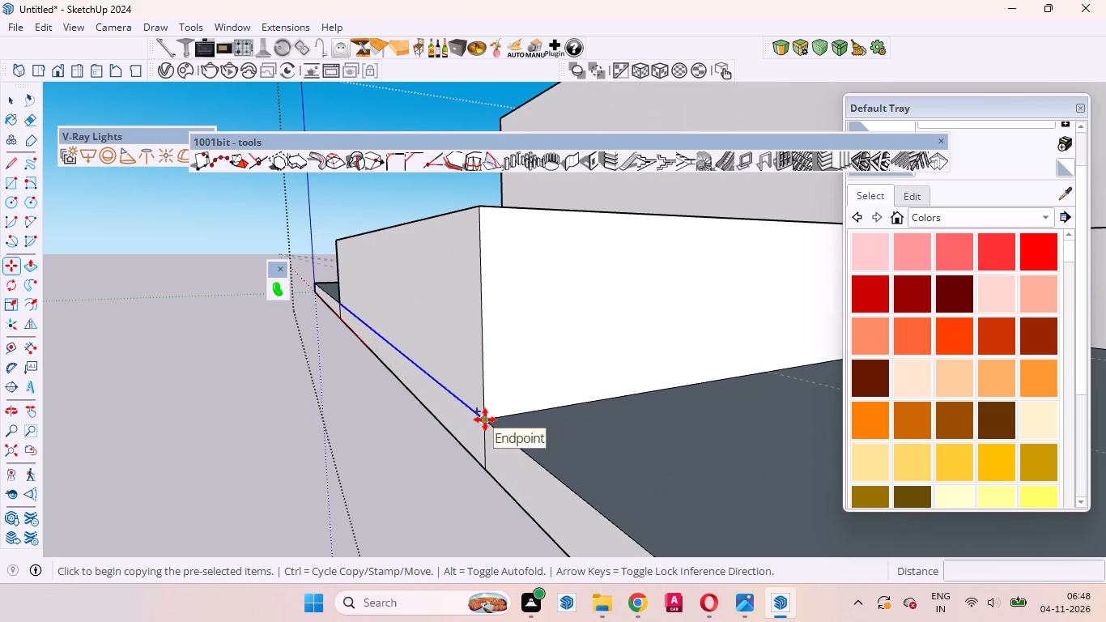
left_click(485, 420)
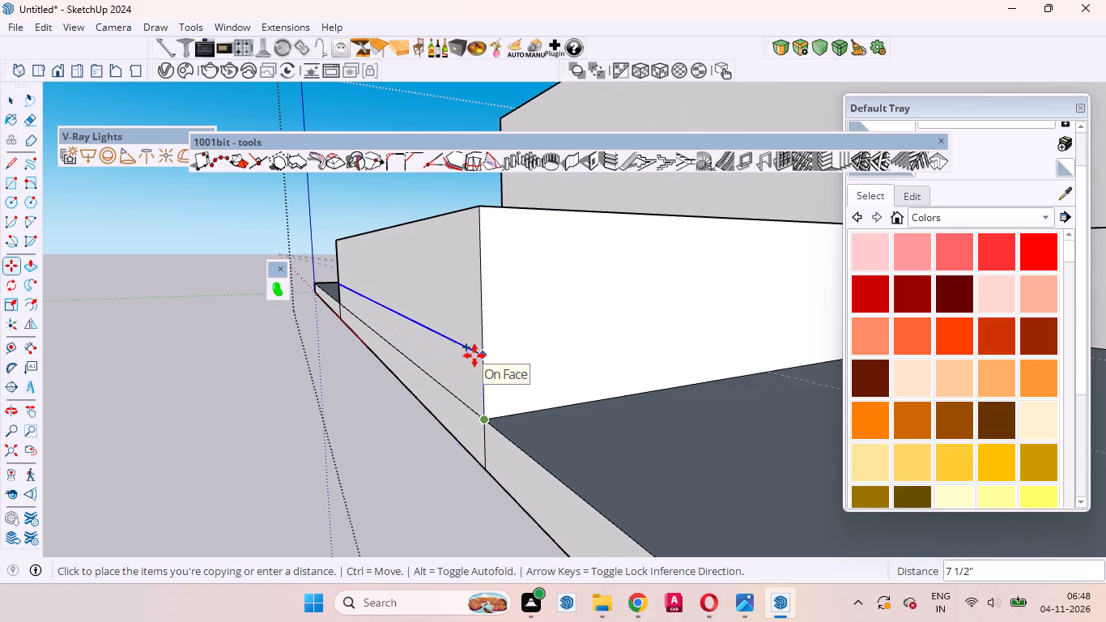
key("6")
key("Return")
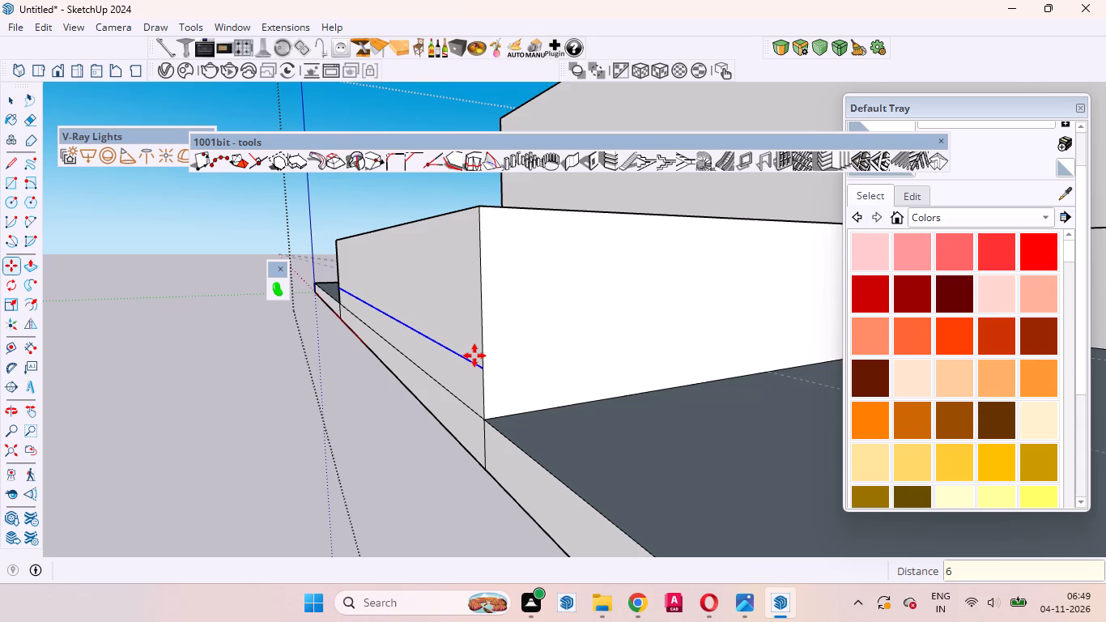
key("shift+asterisk")
key("3")
key("Return")
key("space")
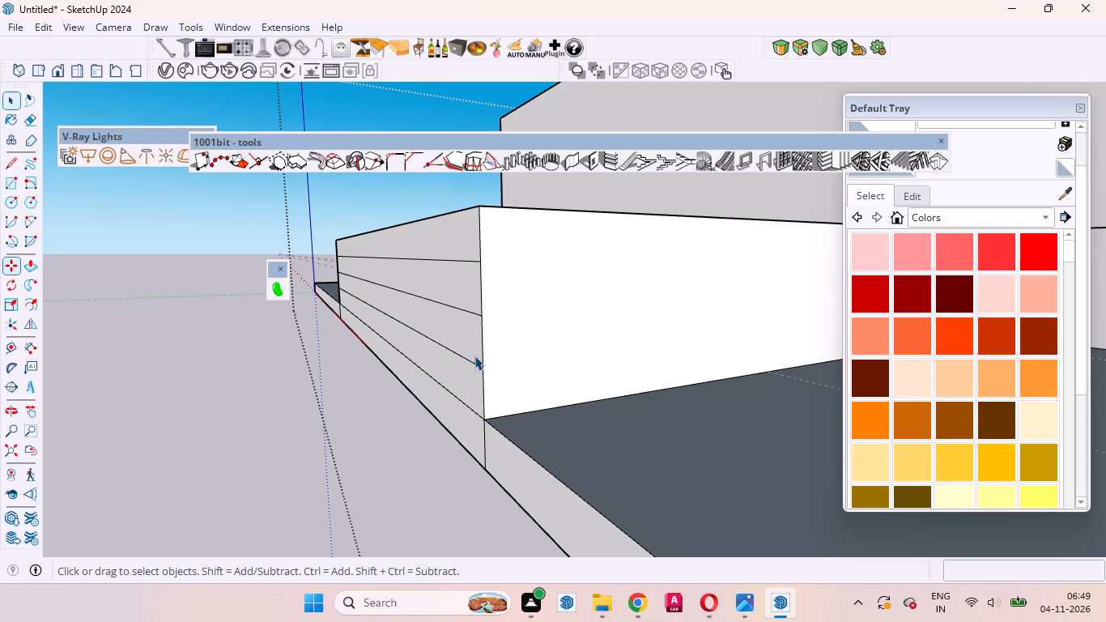
Push the right part of the base strip back 10' 2 3/16", flush with the recessed face above it.
scroll(474, 356, "down", 7)
middle_click_drag(497, 400, 883, 471)
scroll(627, 459, "up", 10)
left_click(495, 416)
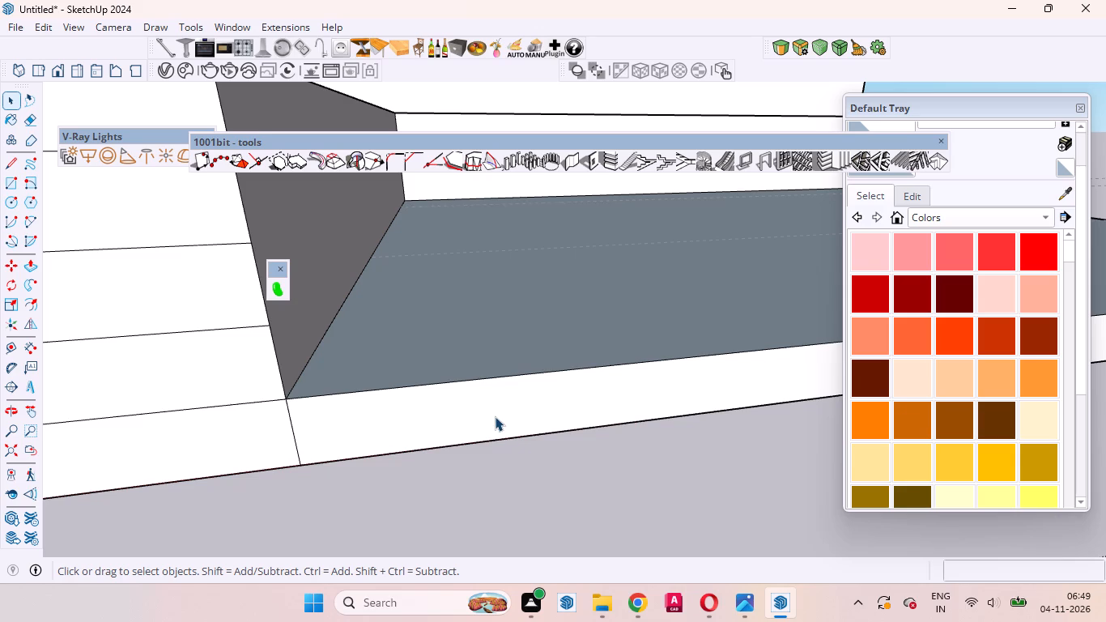
key("p")
left_click(492, 416)
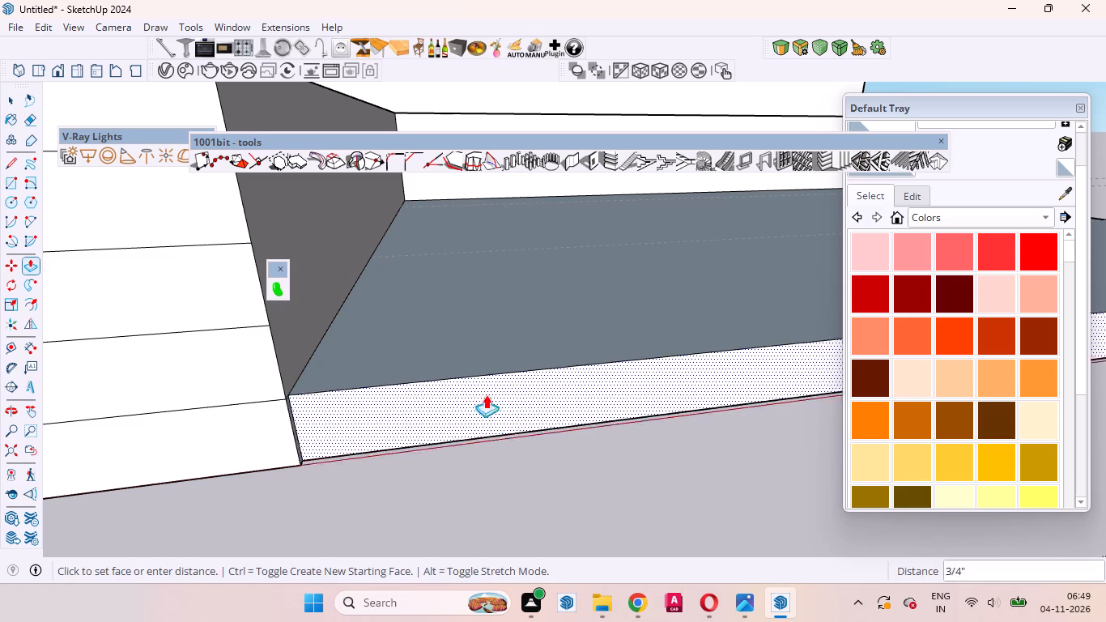
scroll(493, 369, "down", 9)
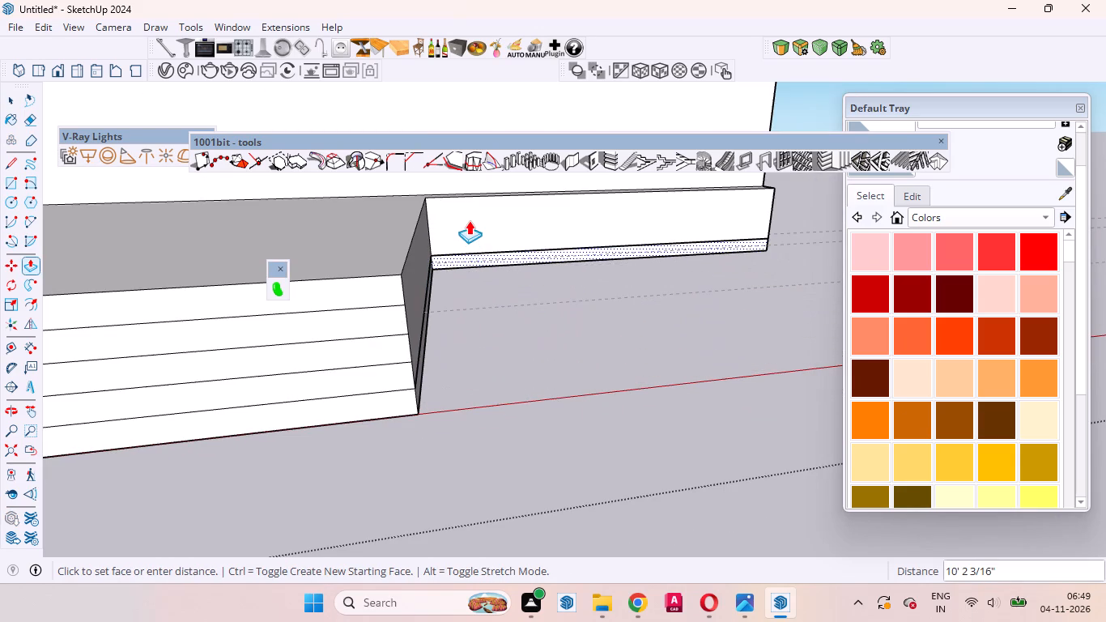
left_click(469, 220)
Push the left part of the base strip back by the same 10' 2 3/16" distance.
scroll(694, 339, "down", 10)
scroll(319, 430, "up", 2)
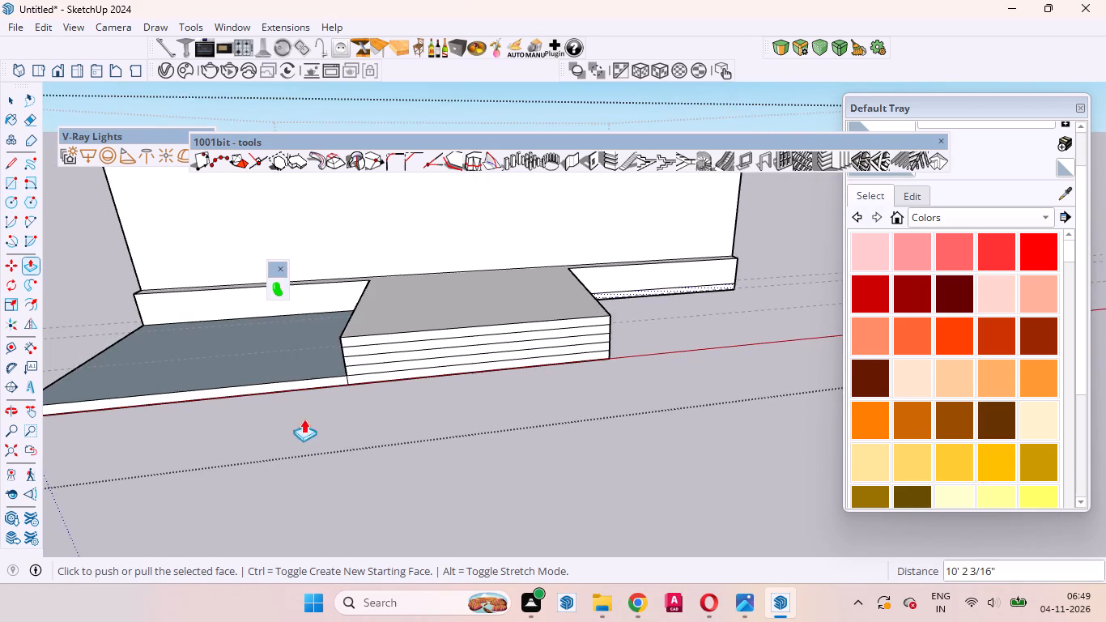
scroll(304, 419, "up", 11)
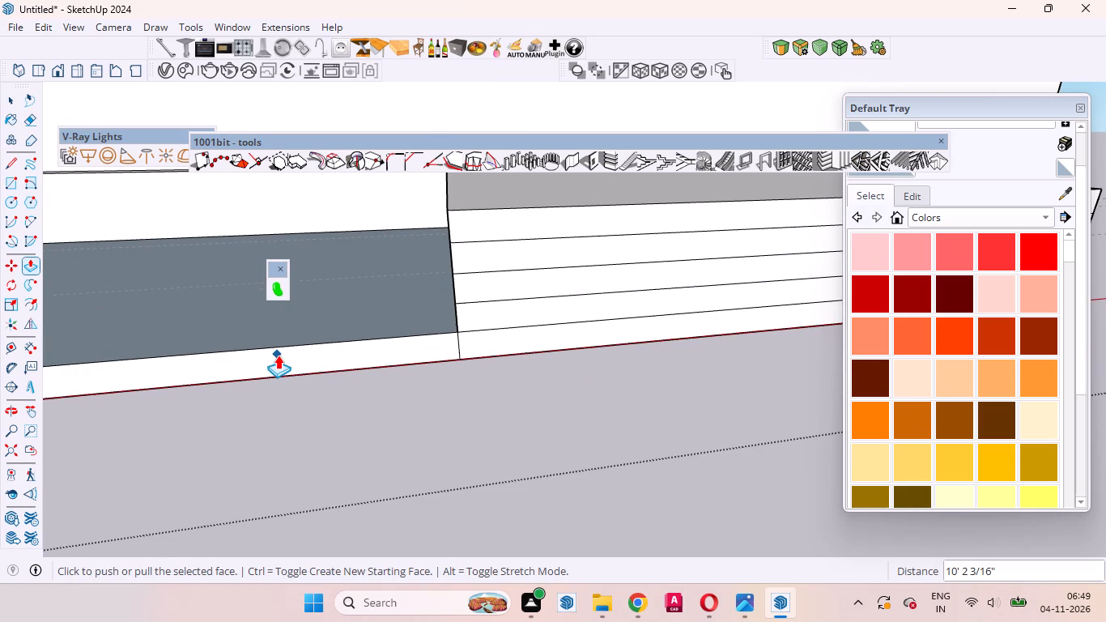
key("space")
left_click(281, 367)
key("p")
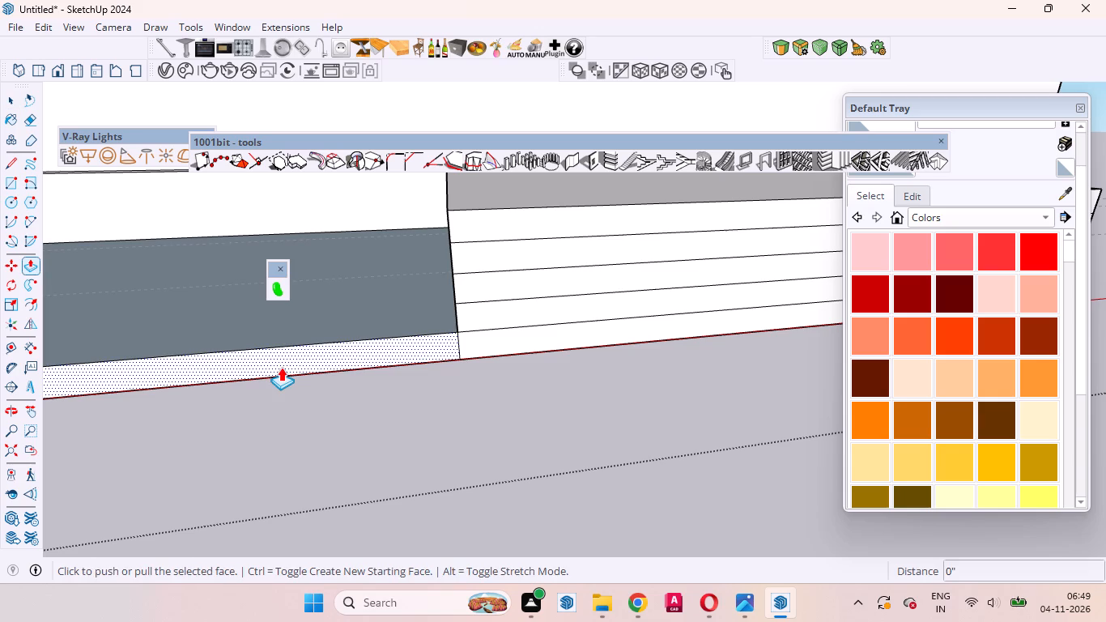
double_click(281, 367)
key("space")
Push the top band of the middle section's front back by repeating the previous Push/Pull distance.
scroll(351, 462, "down", 5)
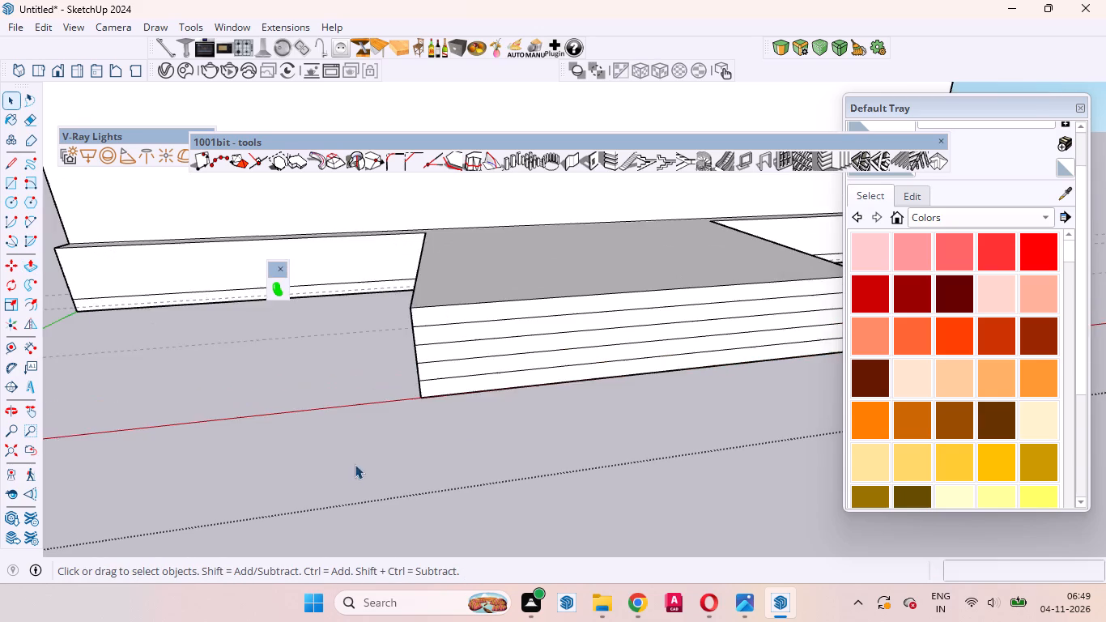
scroll(355, 464, "down", 4)
middle_click_drag(653, 400, 283, 471)
scroll(428, 399, "up", 8)
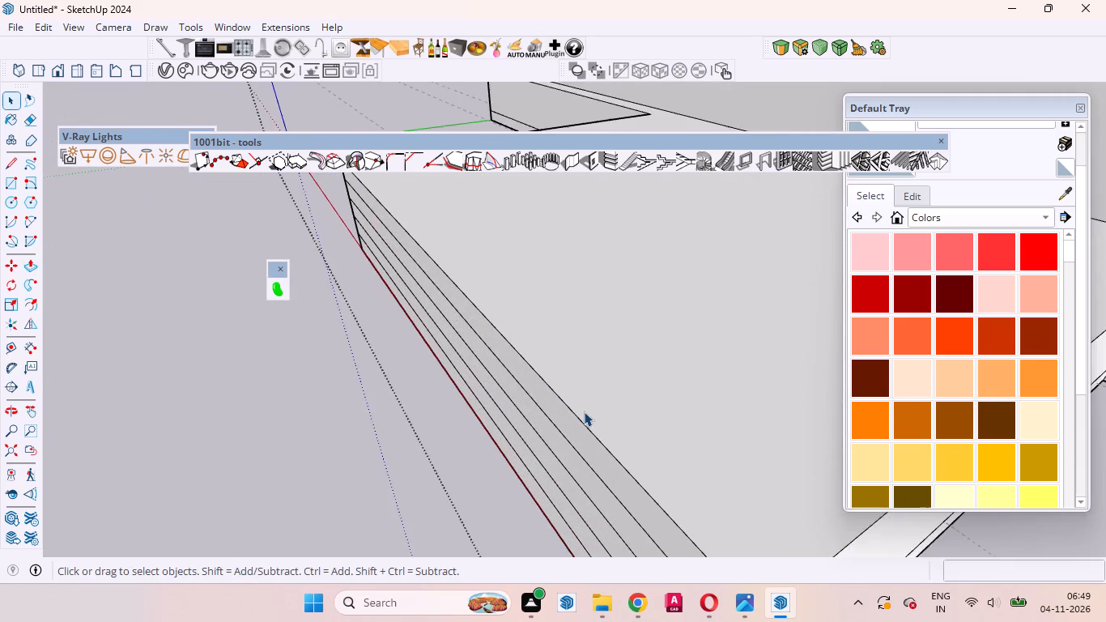
scroll(584, 411, "up", 1)
left_click(585, 441)
scroll(474, 424, "down", 14)
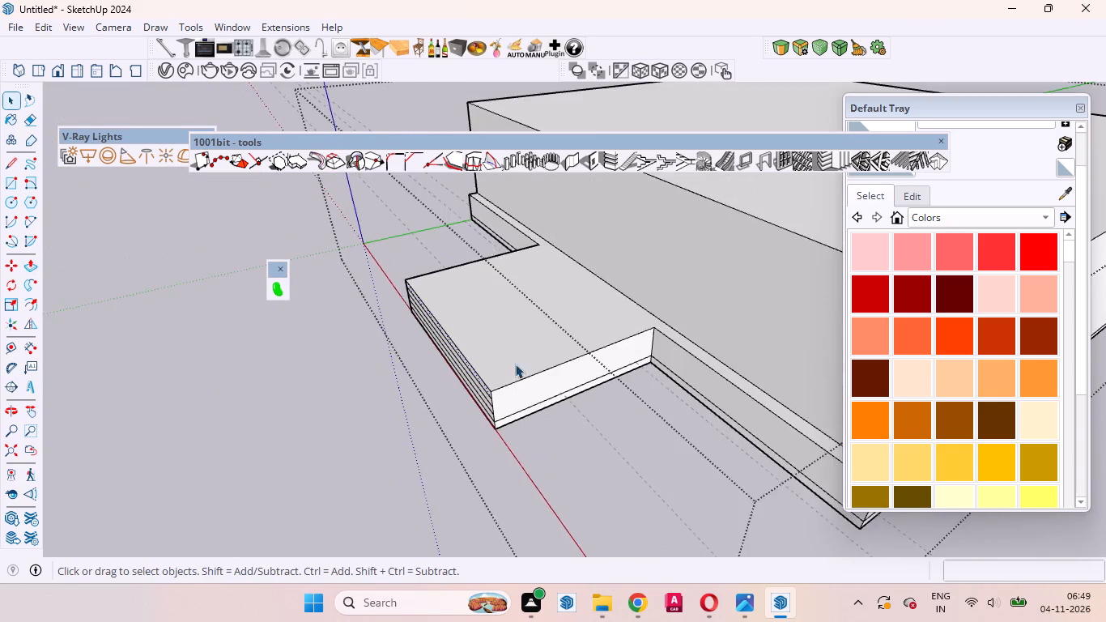
scroll(516, 367, "up", 10)
key("p")
scroll(450, 386, "up", 3)
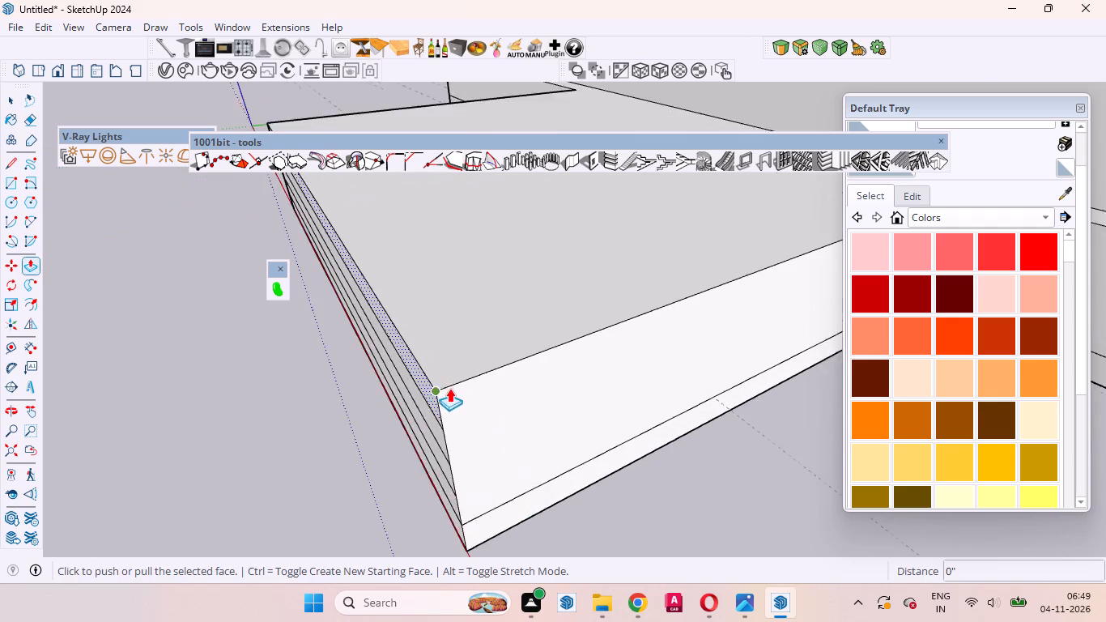
scroll(449, 388, "up", 10)
double_click(431, 353)
Push the three front bands above the bottom step back 12" each, leaving the bottom band in place.
scroll(479, 350, "down", 20)
scroll(479, 350, "down", 4)
scroll(572, 330, "up", 12)
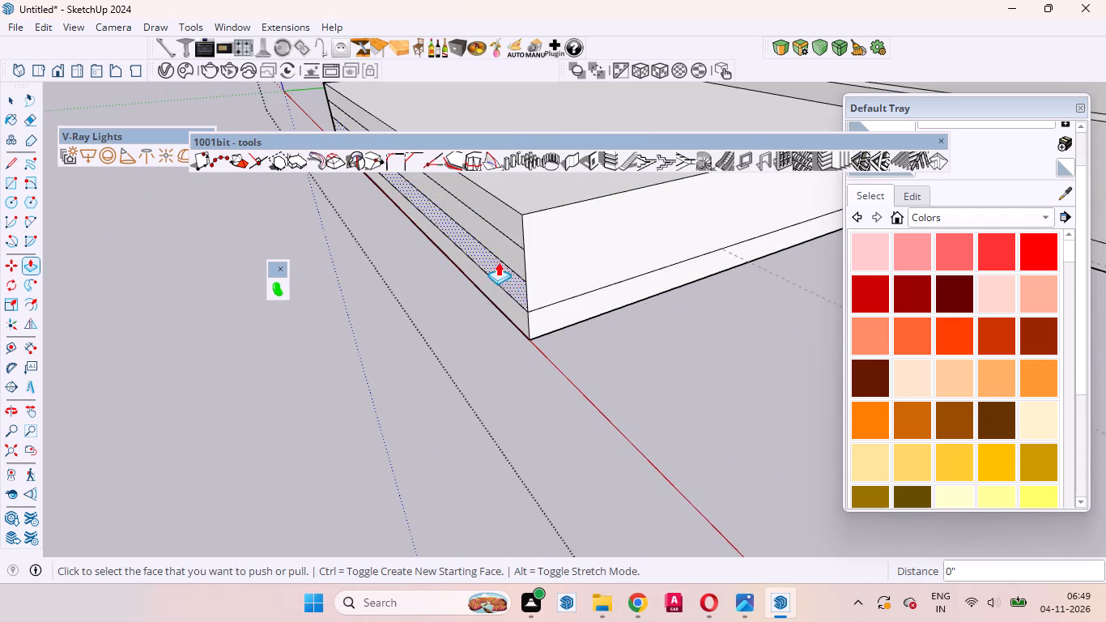
scroll(530, 307, "up", 12)
middle_click_drag(522, 349, 514, 420)
scroll(512, 408, "up", 1)
scroll(508, 402, "down", 2)
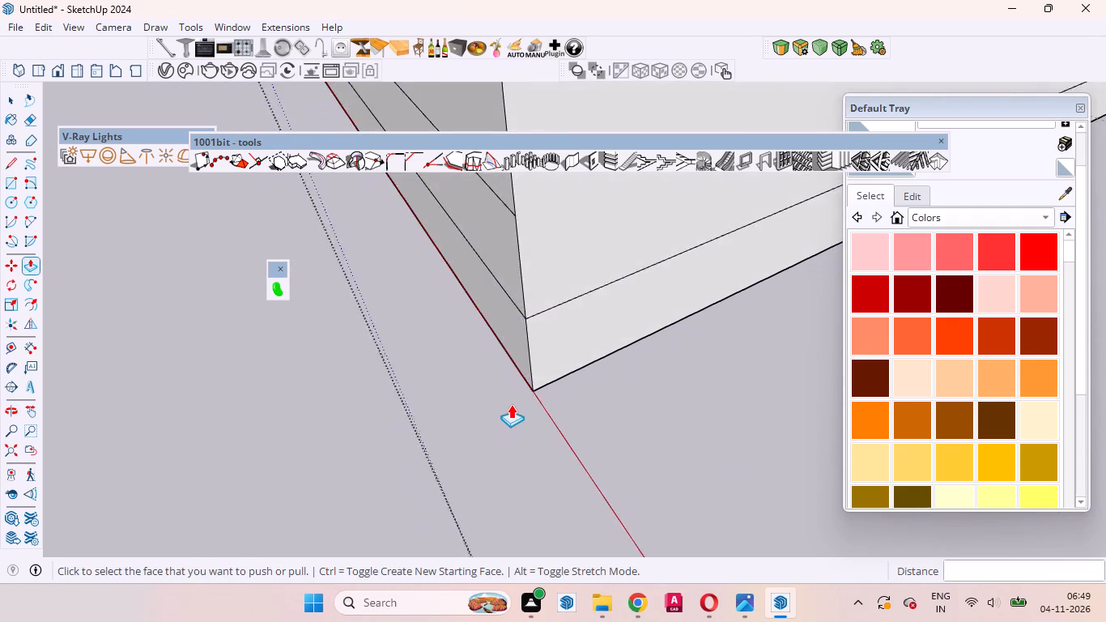
scroll(511, 404, "down", 15)
middle_click_drag(504, 376, 491, 228)
scroll(490, 330, "up", 4)
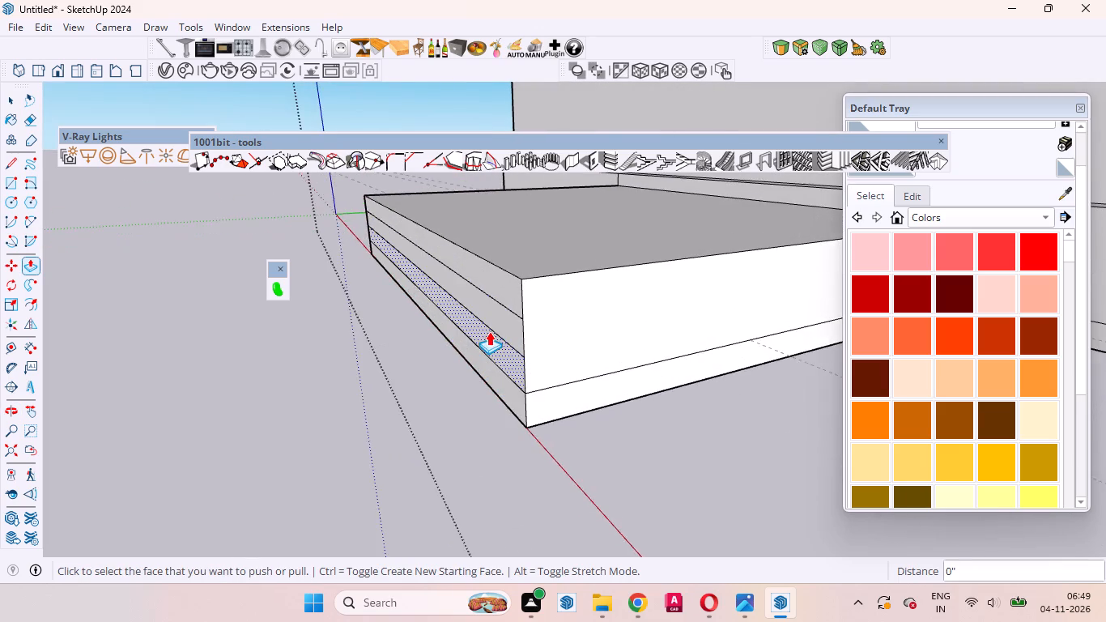
scroll(489, 331, "up", 5)
left_click(511, 371)
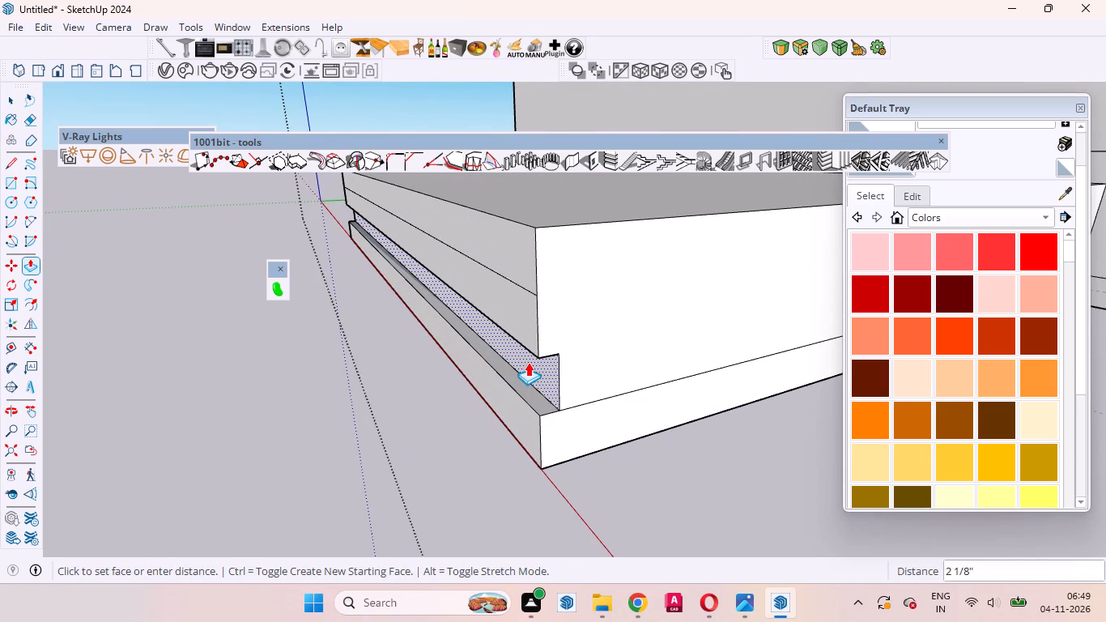
type("12")
key("Return")
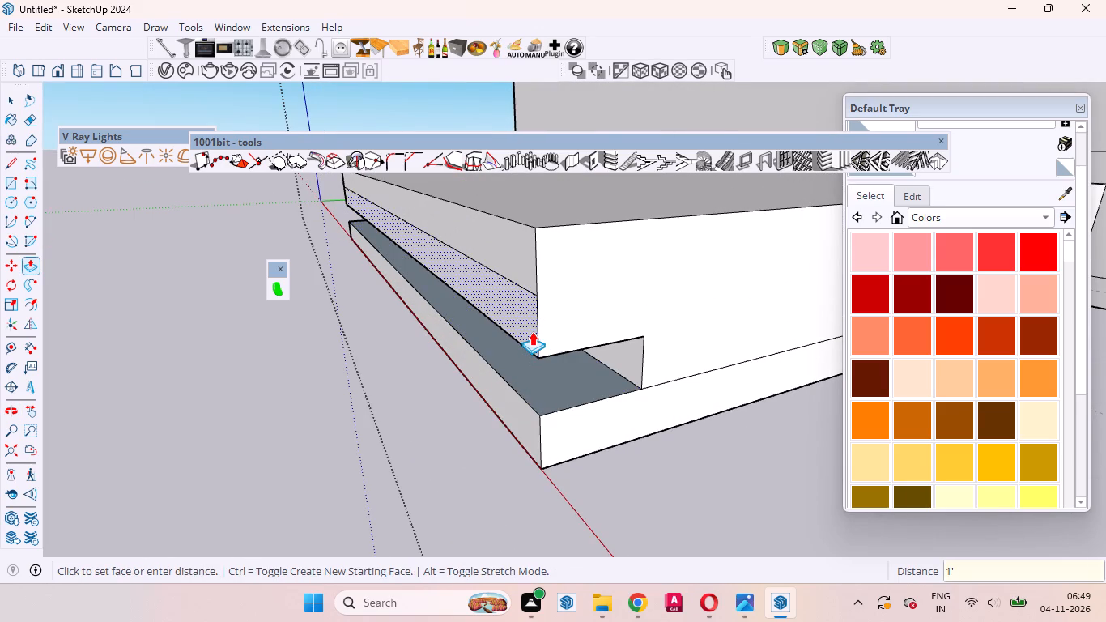
left_click(531, 330)
left_click(531, 330)
double_click(501, 259)
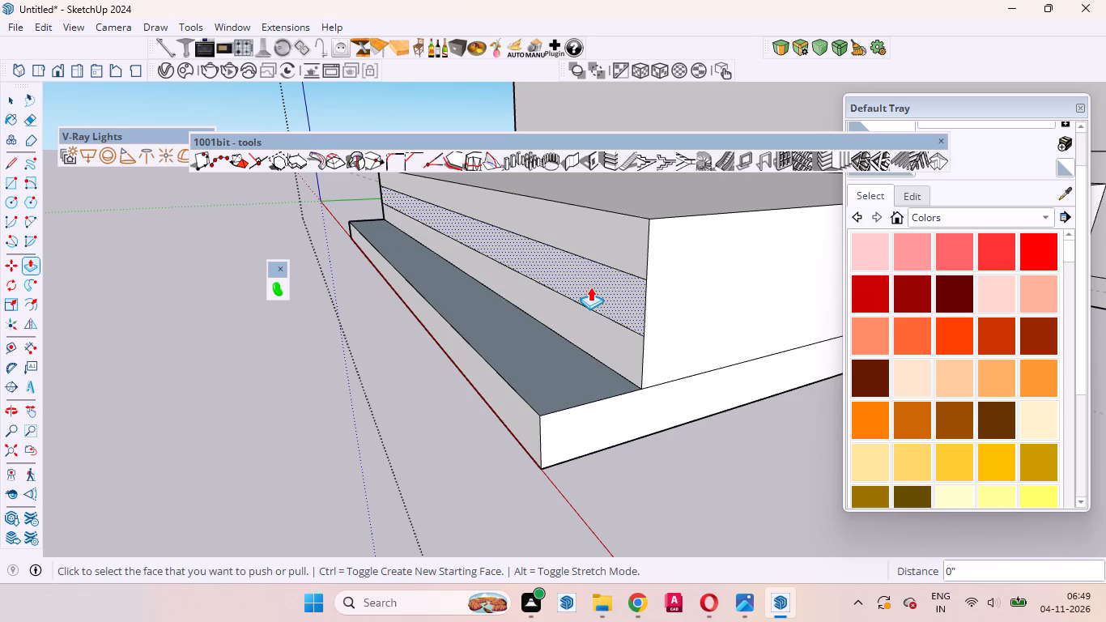
Push the third band back another 12" and the top band back by two more 12" increments, forming the stepped treads.
left_click(590, 287)
left_click(590, 287)
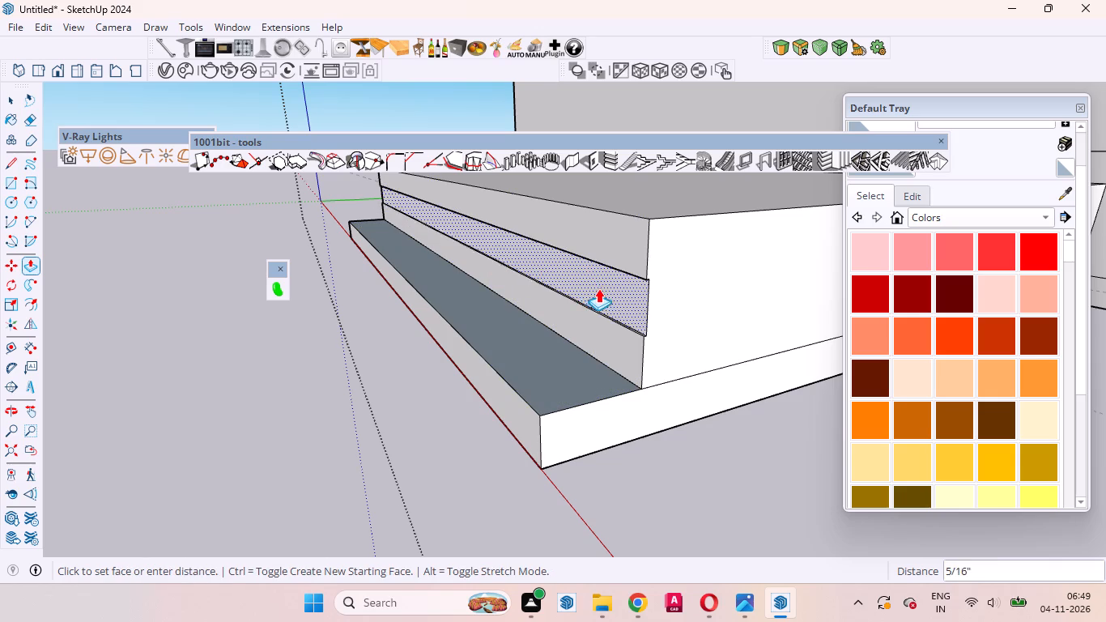
type("12")
key("Return")
double_click(636, 237)
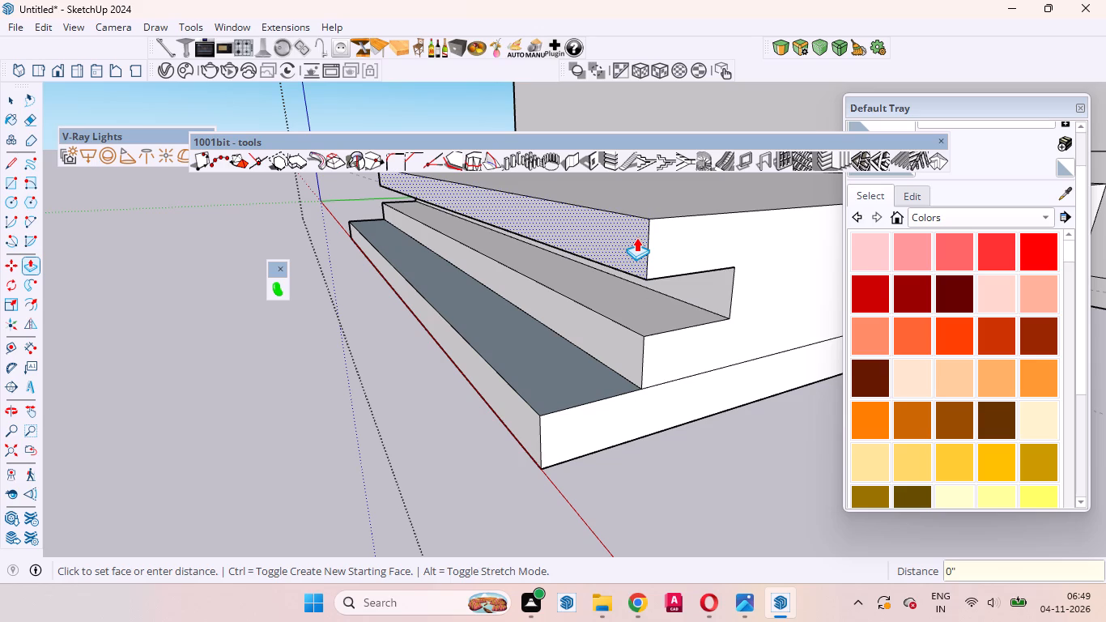
double_click(670, 225)
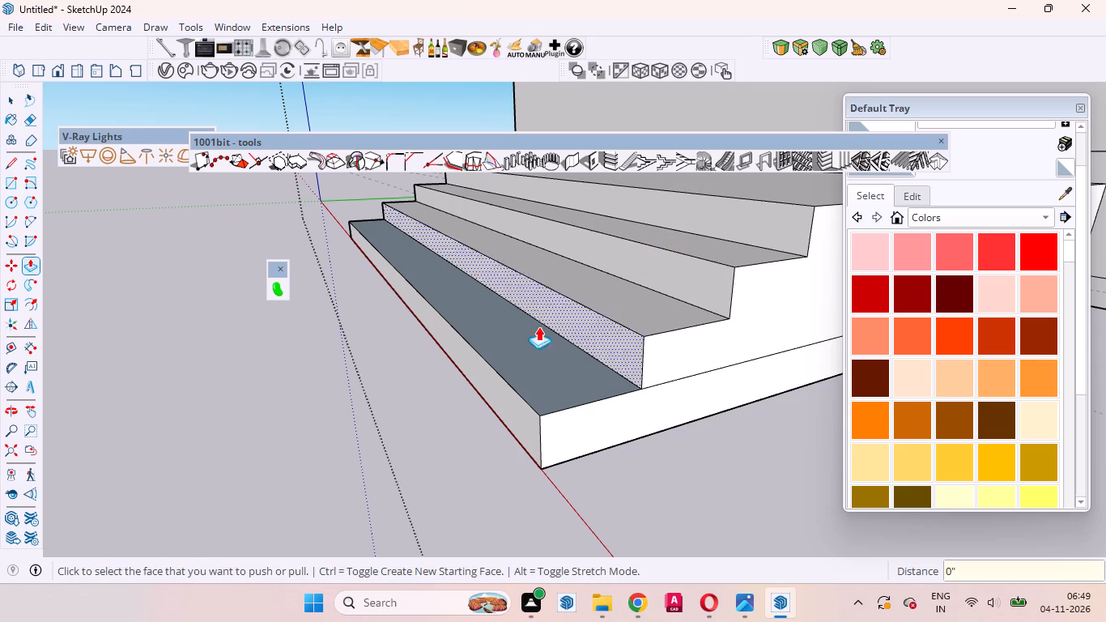
key("space")
Reverse the blue back-facing tread face on top of the bottom step.
scroll(393, 351, "down", 12)
middle_click_drag(496, 419, 827, 428)
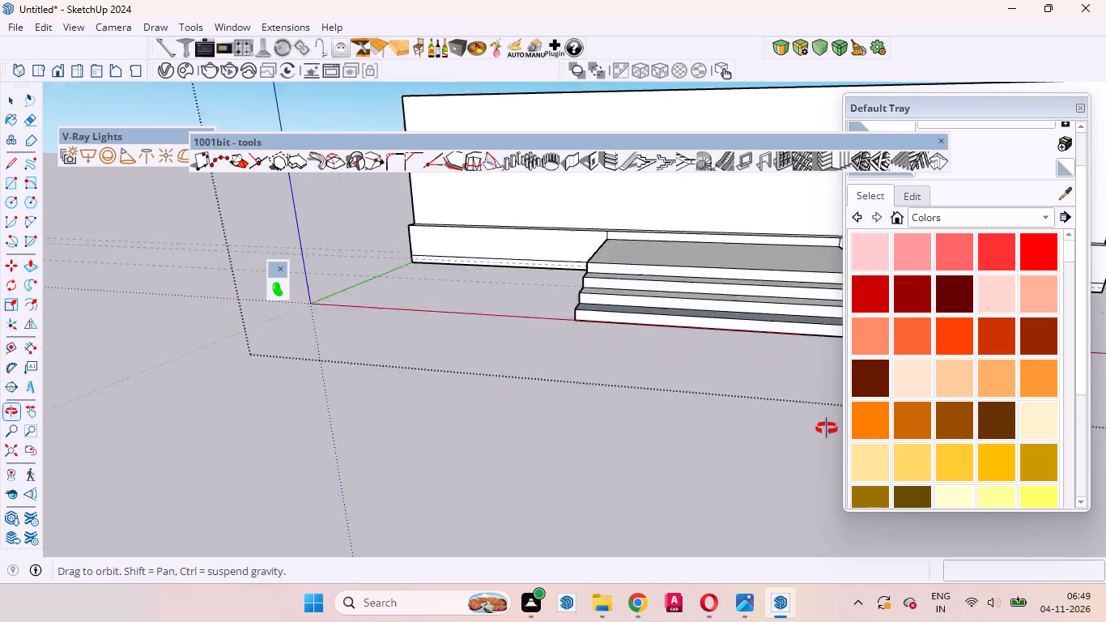
middle_click_drag(827, 428, 832, 440)
scroll(689, 331, "up", 11)
middle_click_drag(692, 347, 691, 511)
scroll(597, 347, "up", 7)
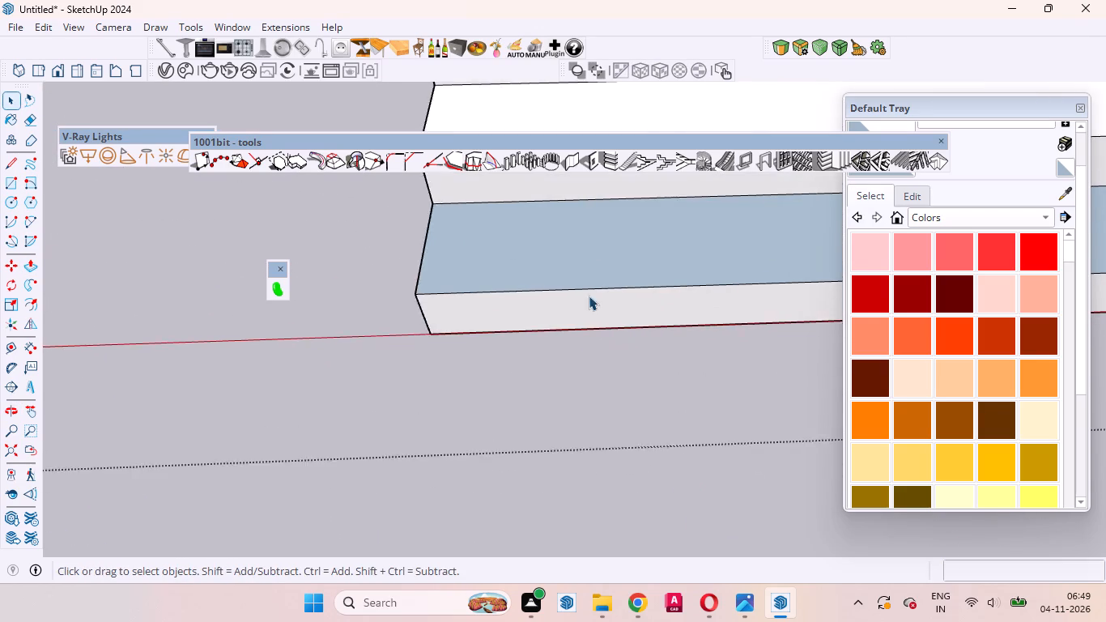
scroll(589, 296, "up", 2)
left_click(574, 247)
right_click(574, 247)
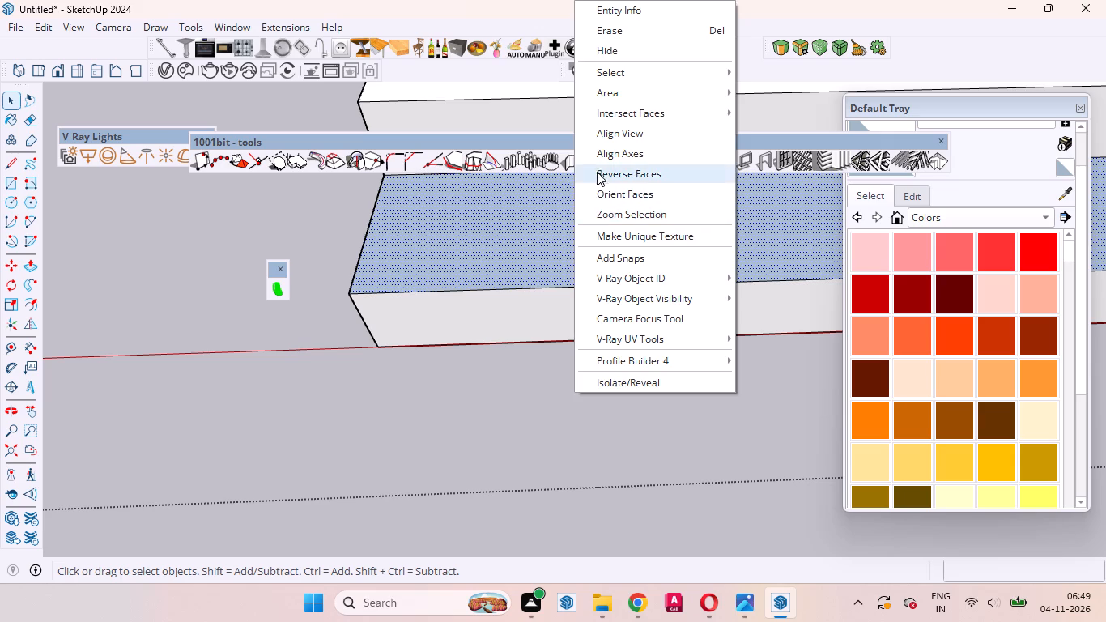
left_click(597, 171)
left_click_drag(610, 337, 612, 344)
Examine the steps and platform from the front, from low down and from above against the main block.
scroll(580, 403, "down", 20)
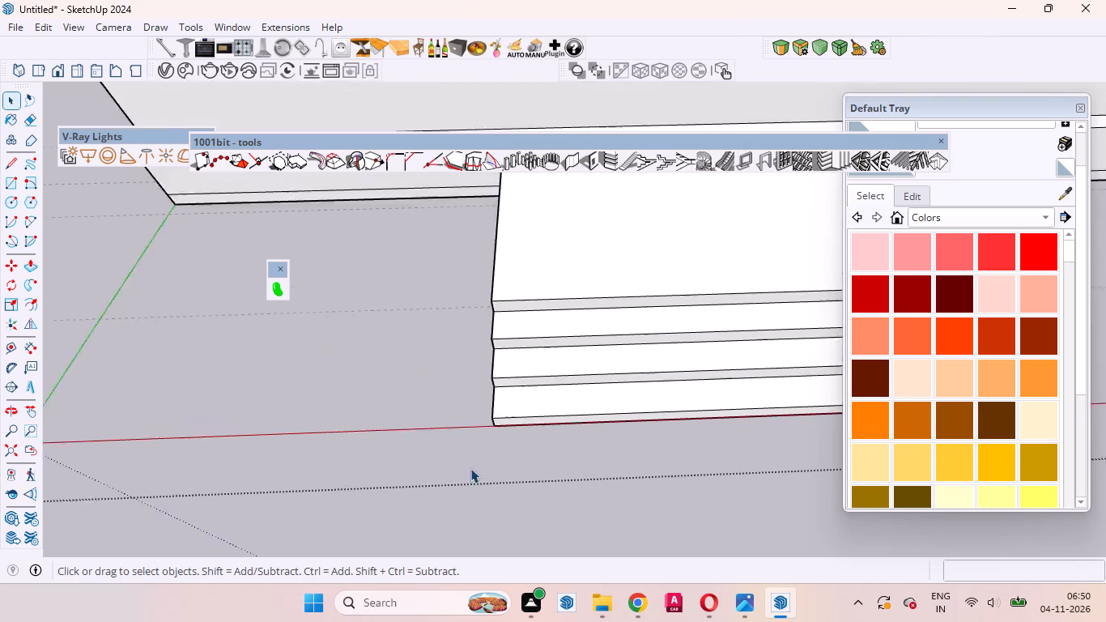
scroll(470, 468, "down", 4)
middle_click_drag(553, 480, 527, 249)
scroll(581, 289, "up", 4)
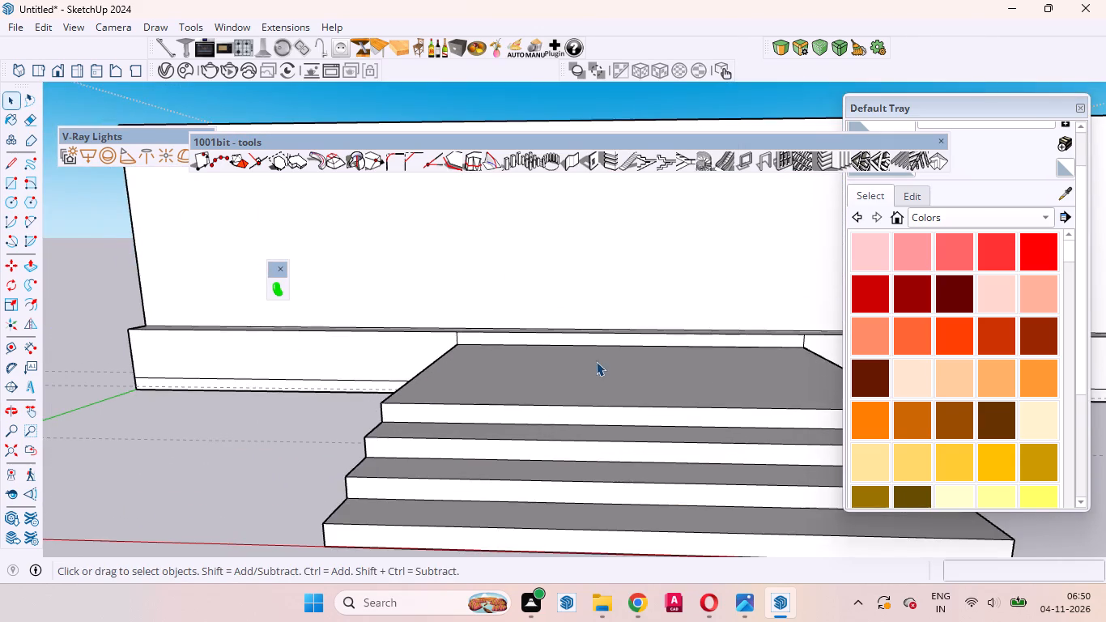
middle_click_drag(593, 360, 579, 313)
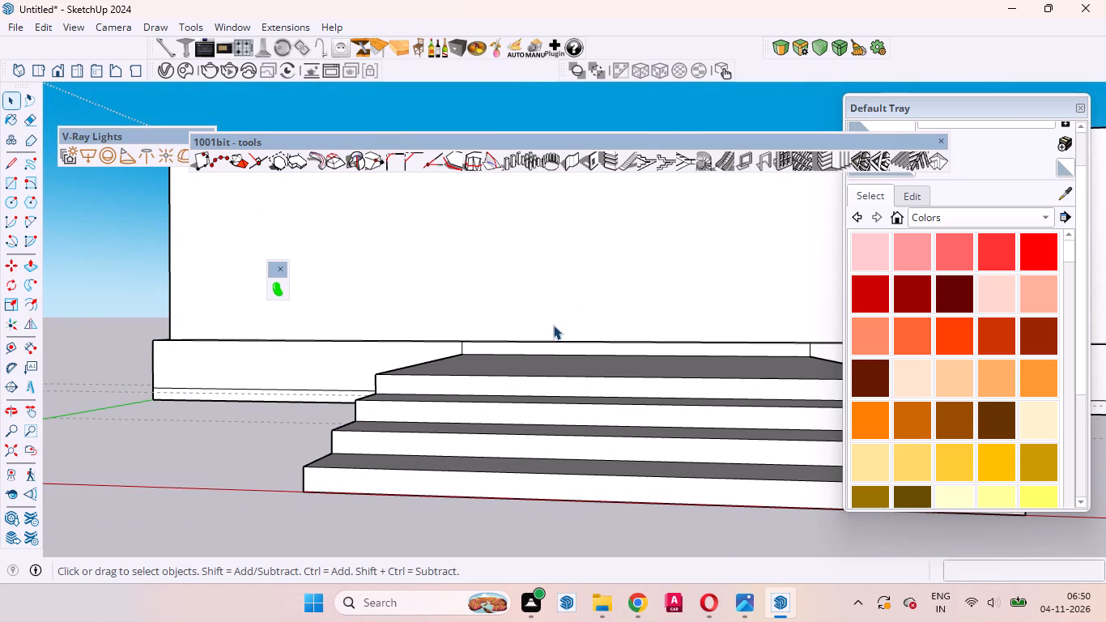
scroll(487, 398, "down", 1)
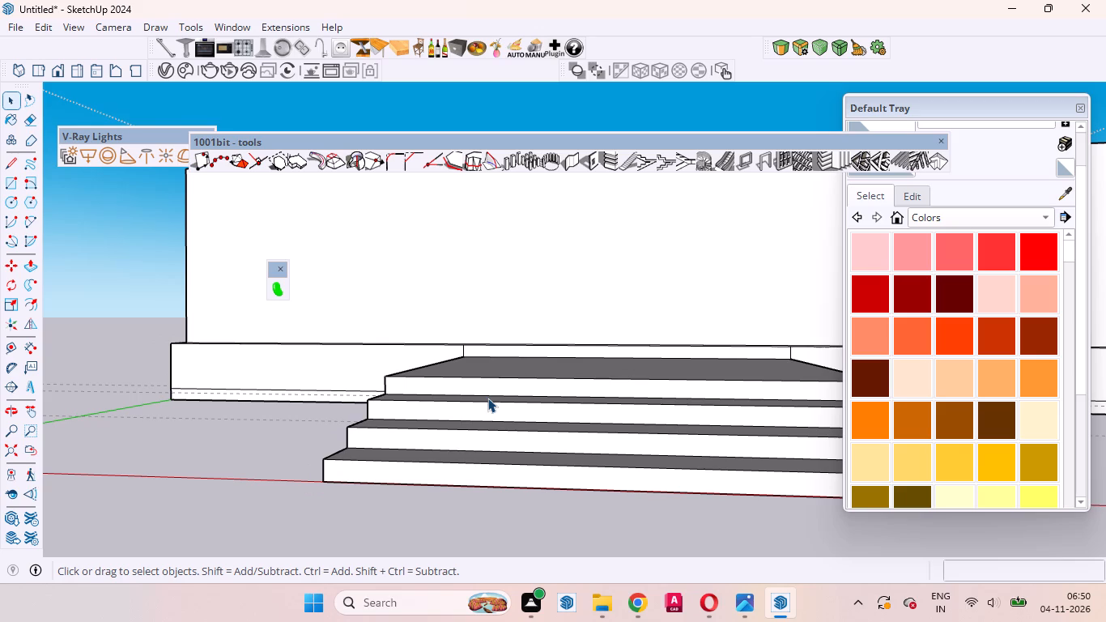
scroll(428, 450, "down", 4)
scroll(538, 335, "up", 4)
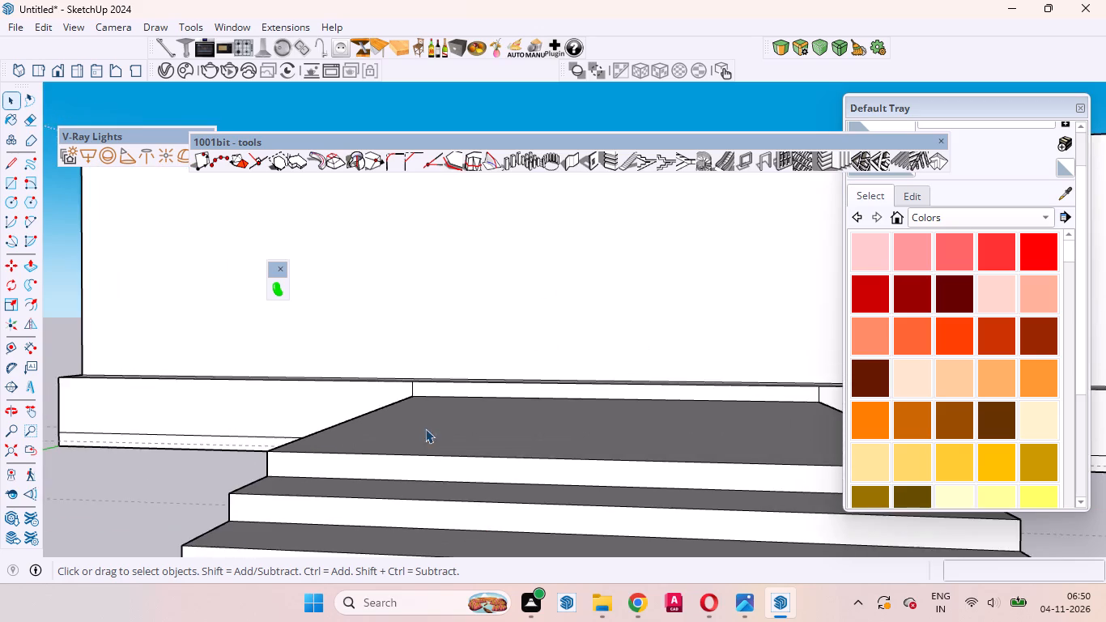
middle_click_drag(425, 453, 568, 621)
scroll(462, 403, "down", 13)
middle_click_drag(486, 395, 341, 387)
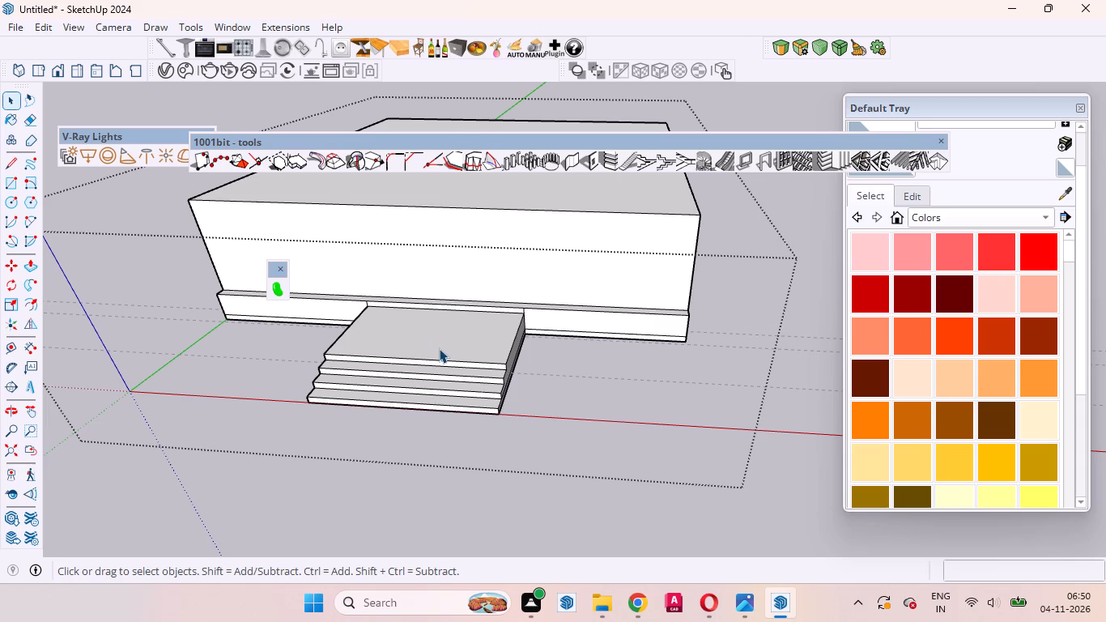
Pull the main block's upper front face forward 9 13/16", flush with the front of the ledge below it.
scroll(536, 319, "up", 5)
middle_click_drag(627, 314, 415, 330)
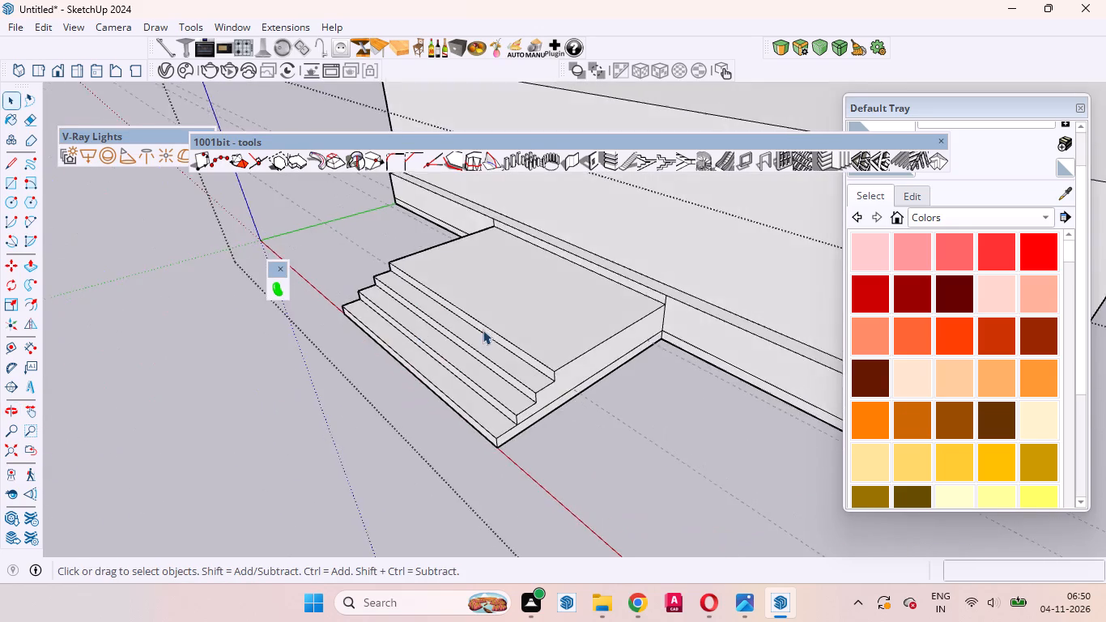
scroll(482, 328, "down", 11)
scroll(664, 340, "up", 10)
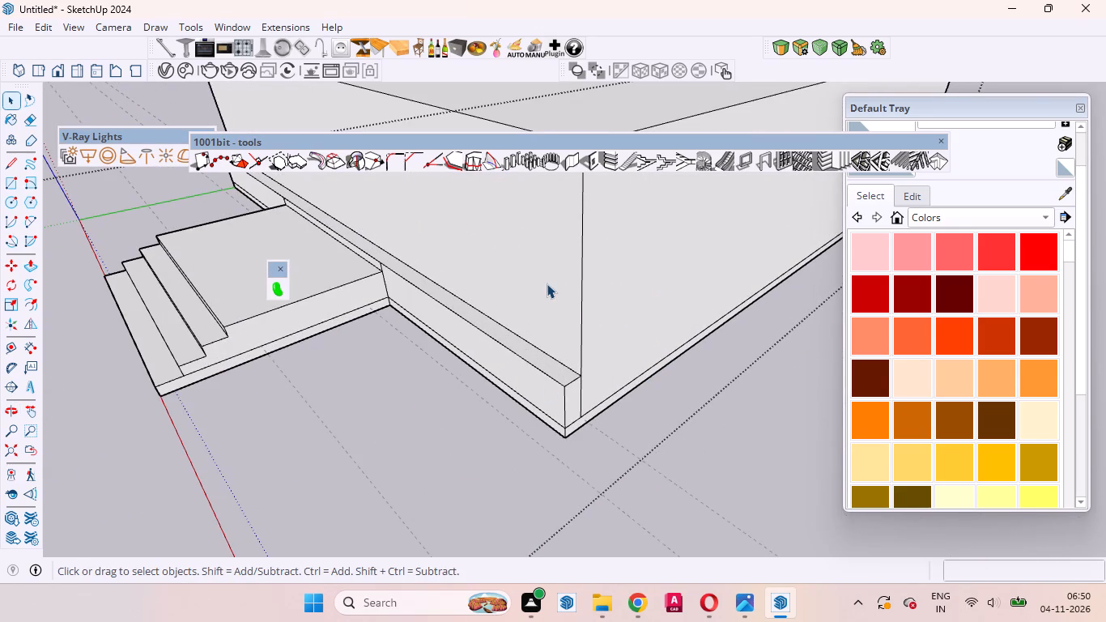
left_click(547, 283)
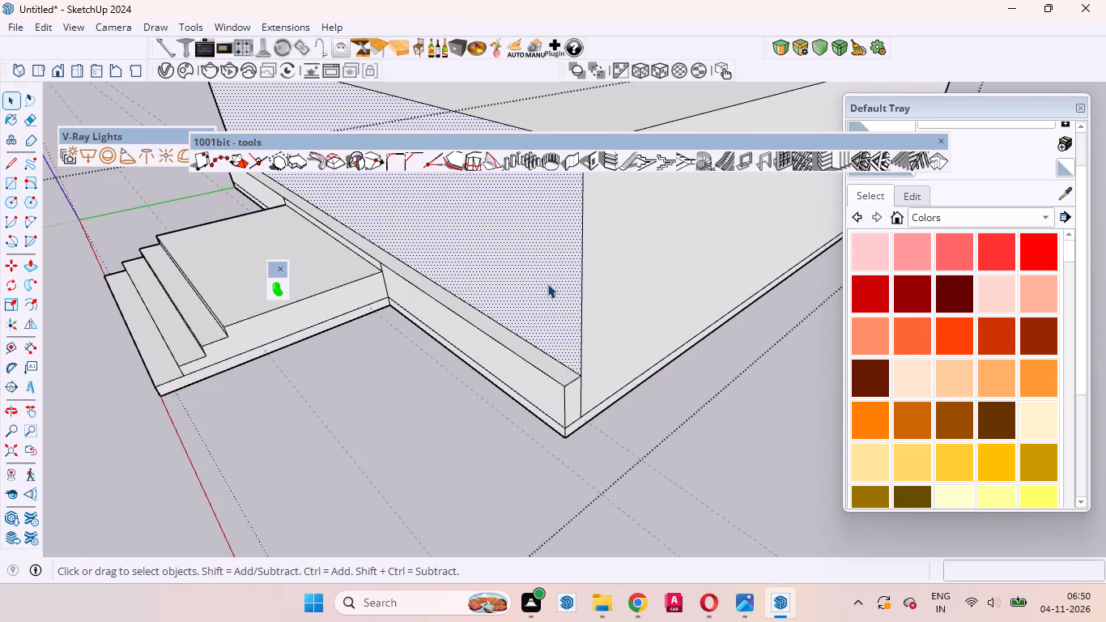
key("p")
left_click(547, 283)
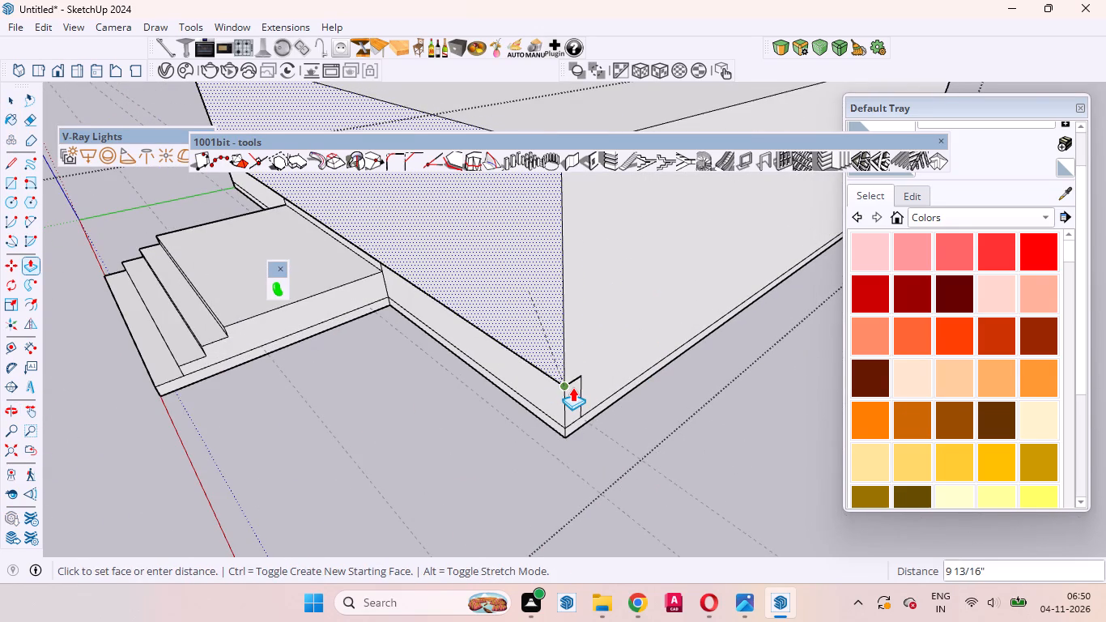
left_click(572, 387)
key("space")
Erase the horizontal seam line across the block's front wall, on both sides of the platform and directly behind it.
left_click(545, 374)
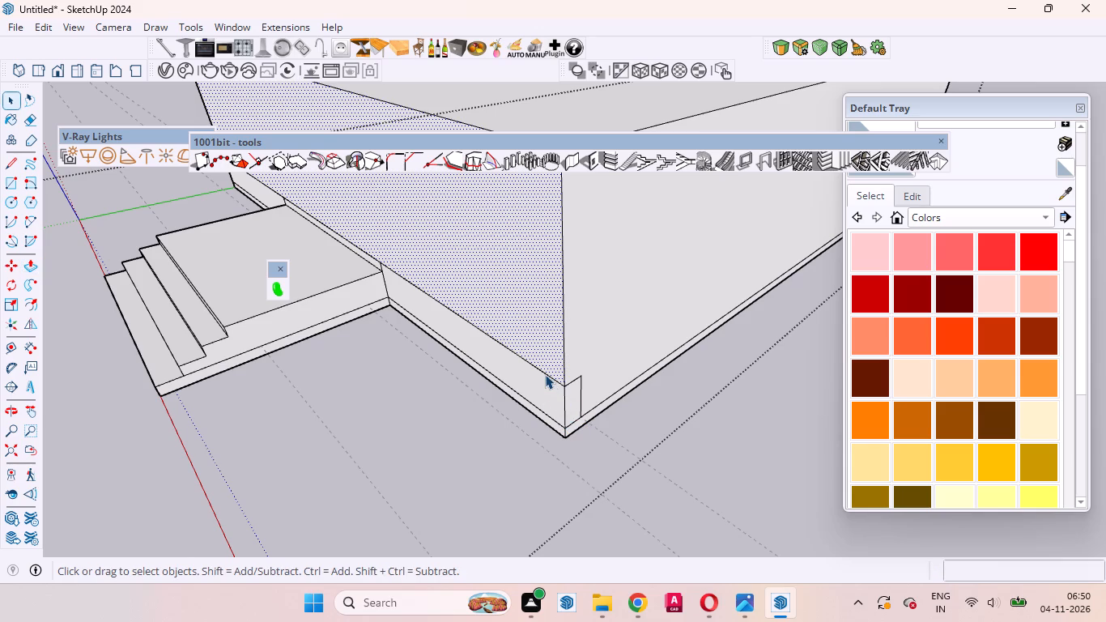
key("Delete")
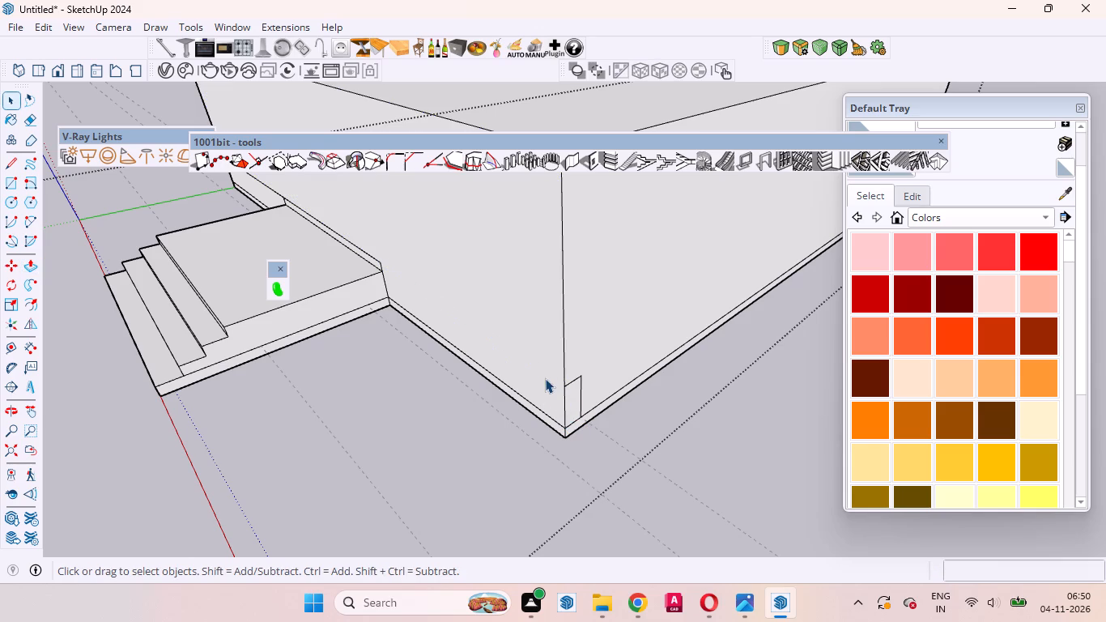
scroll(573, 374, "down", 9)
middle_click_drag(462, 367, 700, 271)
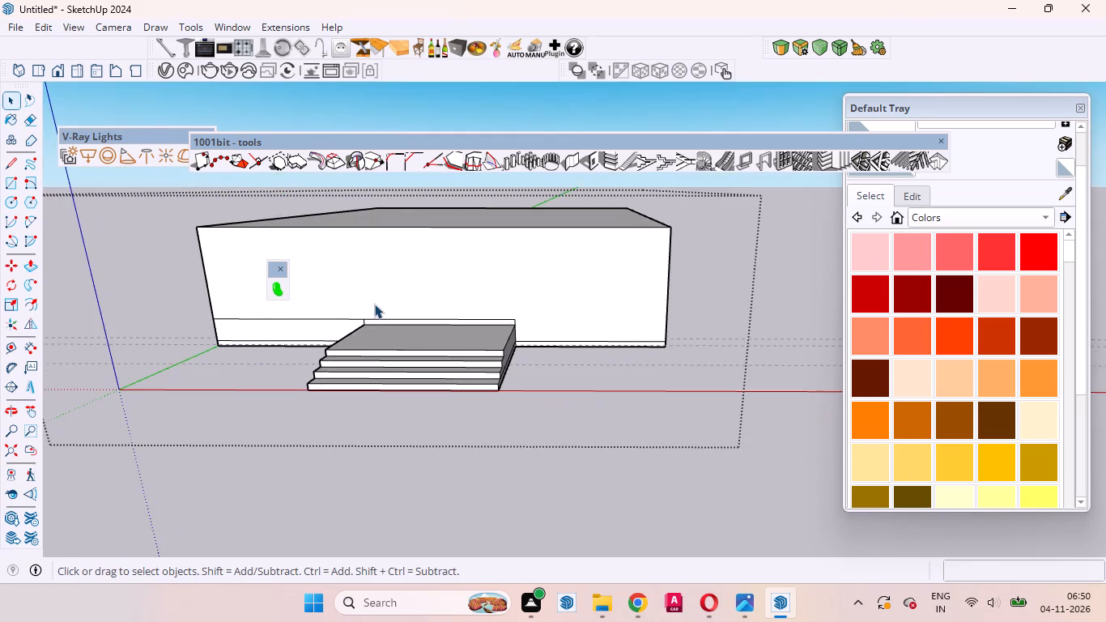
scroll(374, 304, "up", 15)
left_click(379, 327)
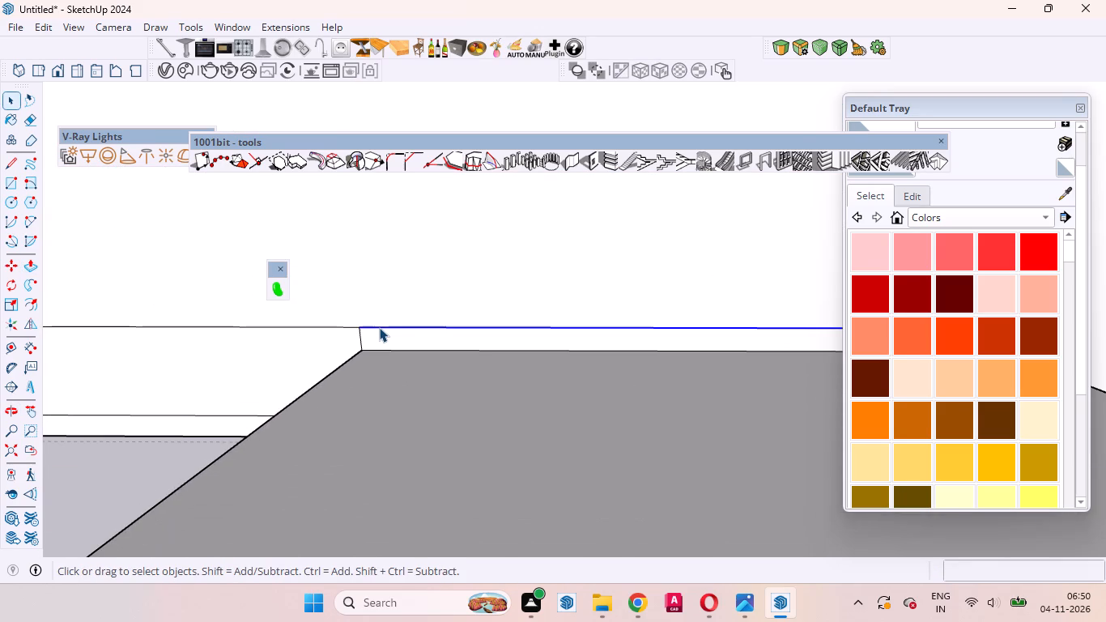
key("Delete")
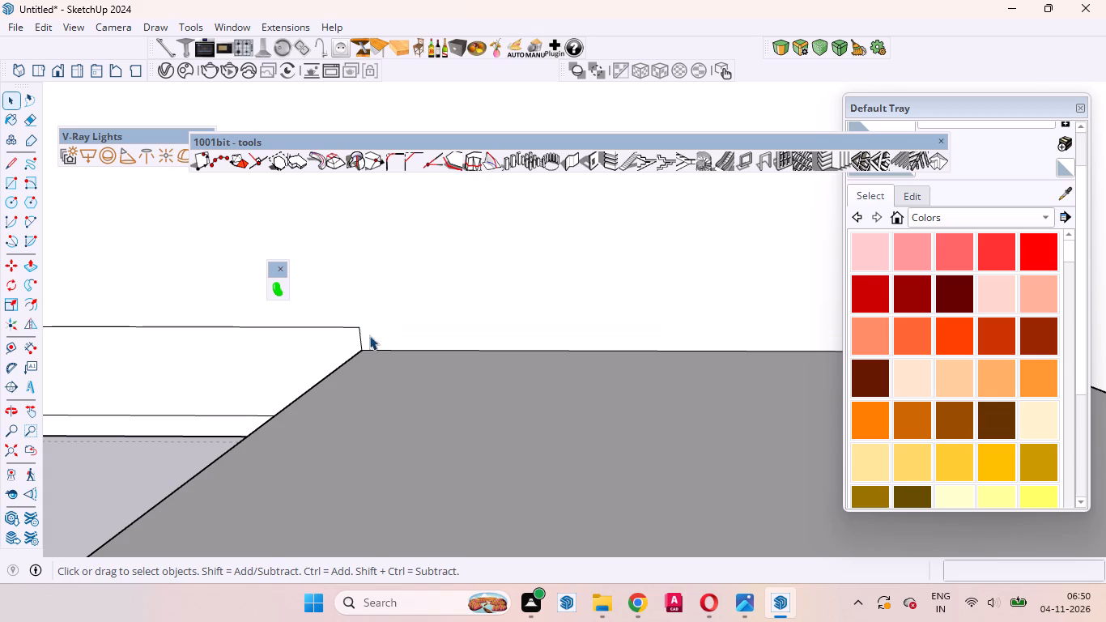
left_click(287, 330)
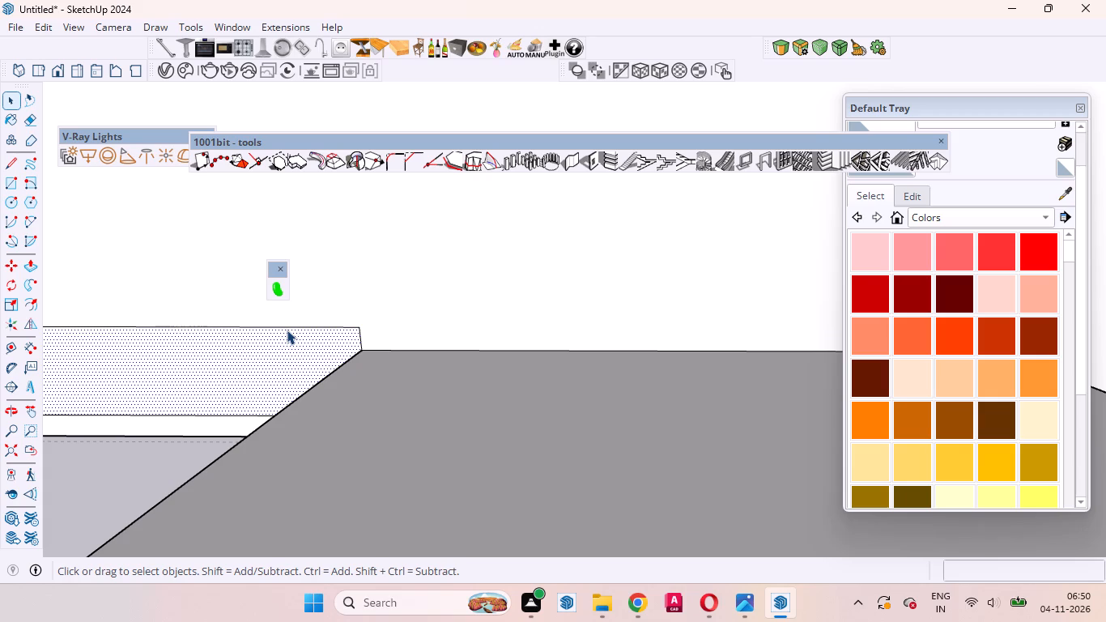
left_click(287, 329)
right_click(287, 329)
left_click(300, 363)
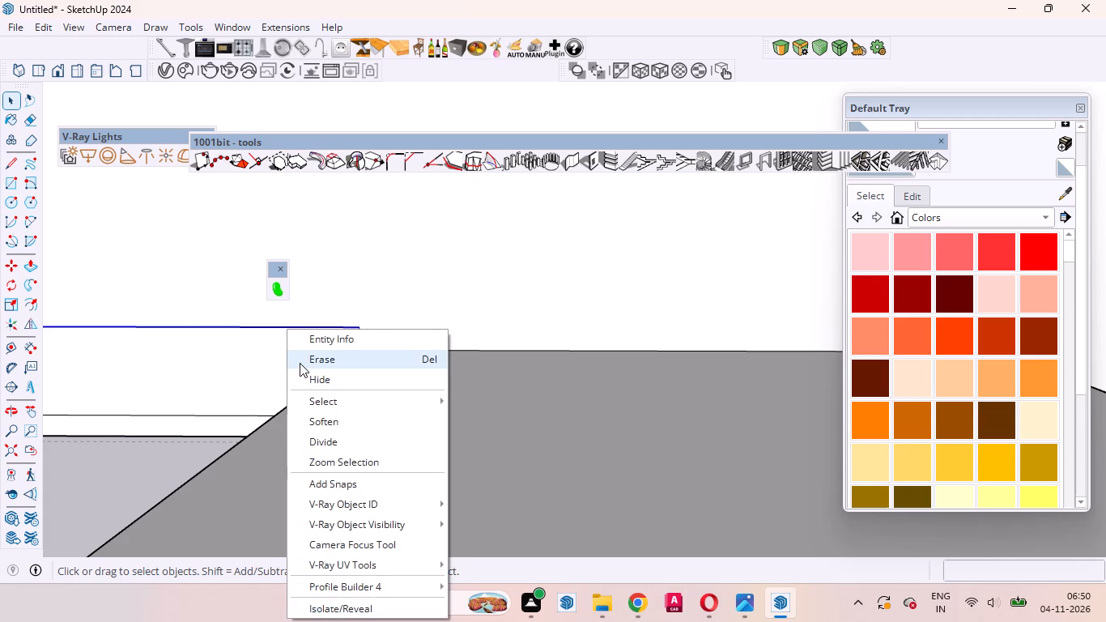
Erase the short vertical edges remaining on the front wall above the platform's two rear corners.
left_click(363, 338)
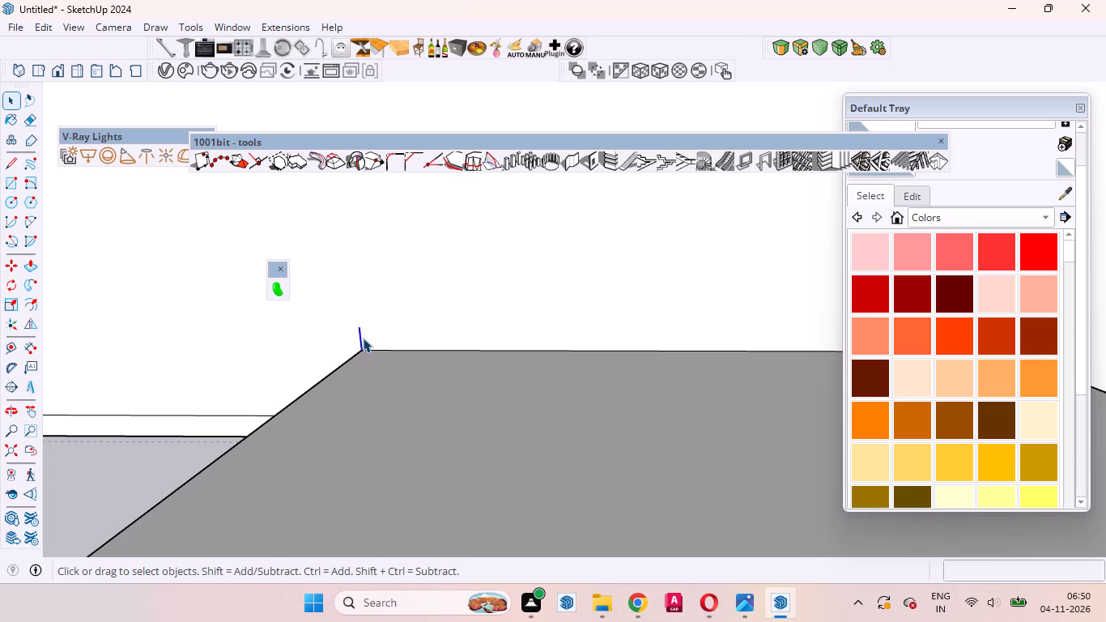
right_click(363, 338)
left_click(381, 86)
scroll(443, 346, "down", 15)
middle_click_drag(566, 405, 491, 436)
scroll(629, 335, "up", 3)
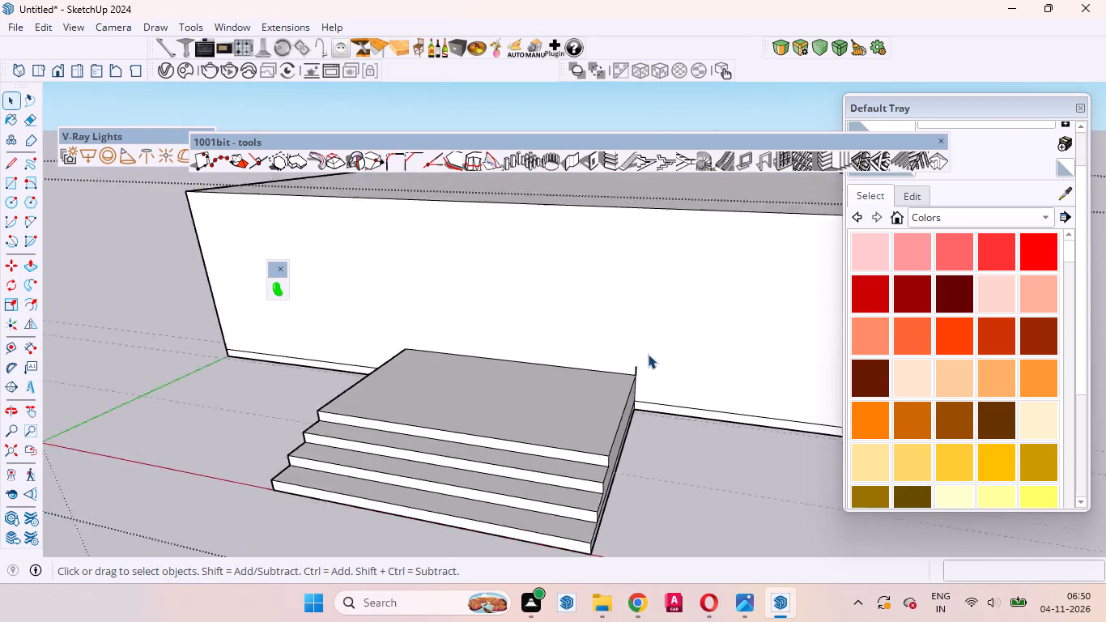
scroll(648, 354, "up", 13)
scroll(632, 378, "down", 1)
scroll(632, 378, "up", 1)
left_click(611, 377)
right_click(610, 377)
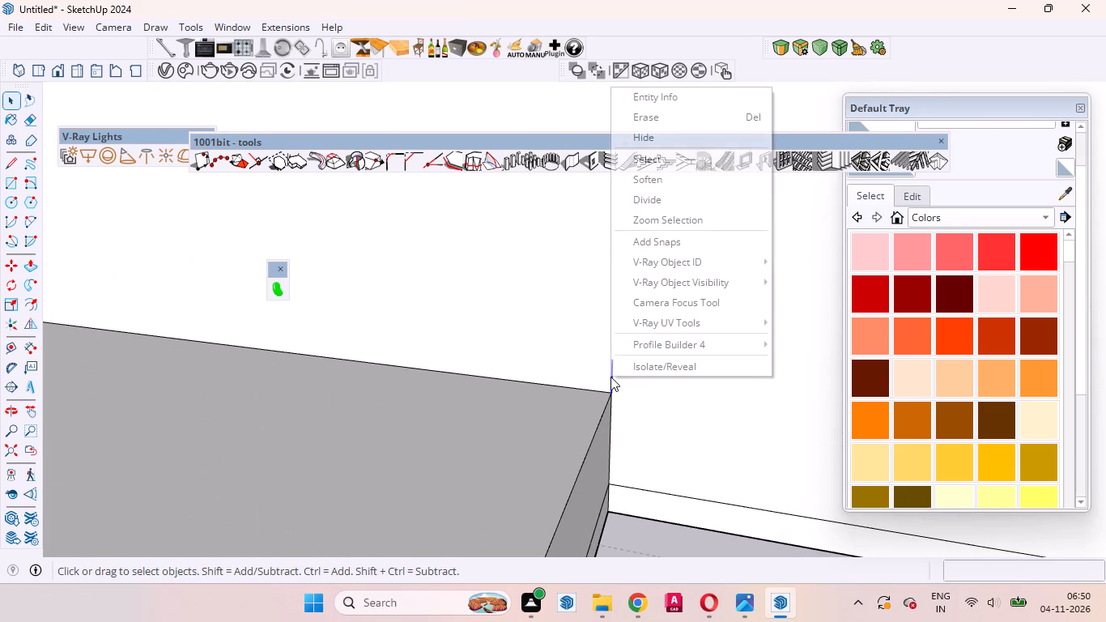
left_click(615, 115)
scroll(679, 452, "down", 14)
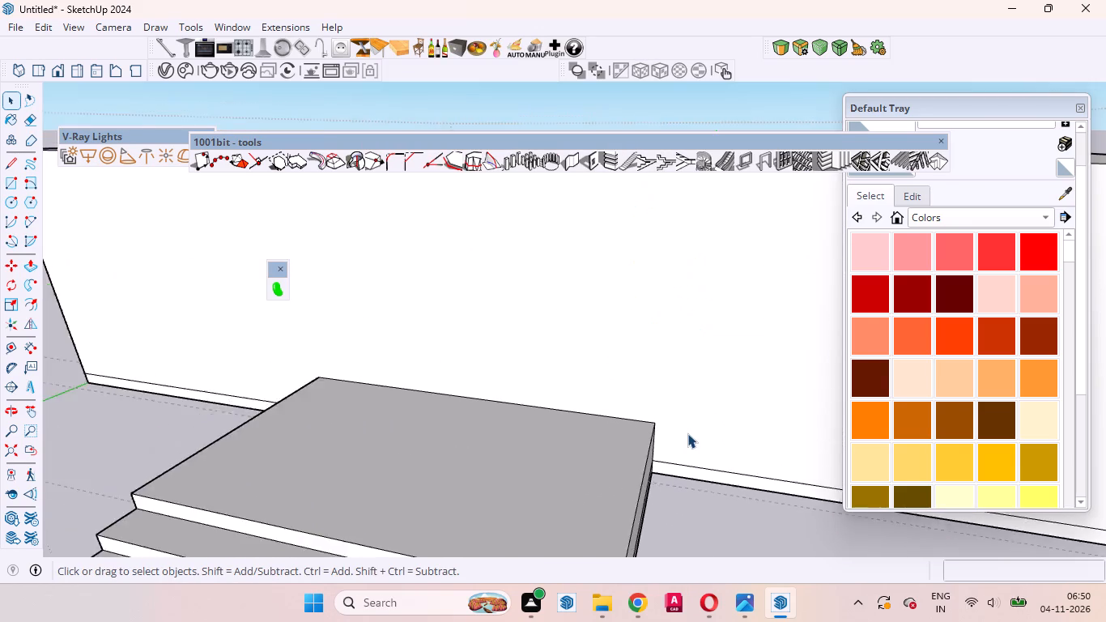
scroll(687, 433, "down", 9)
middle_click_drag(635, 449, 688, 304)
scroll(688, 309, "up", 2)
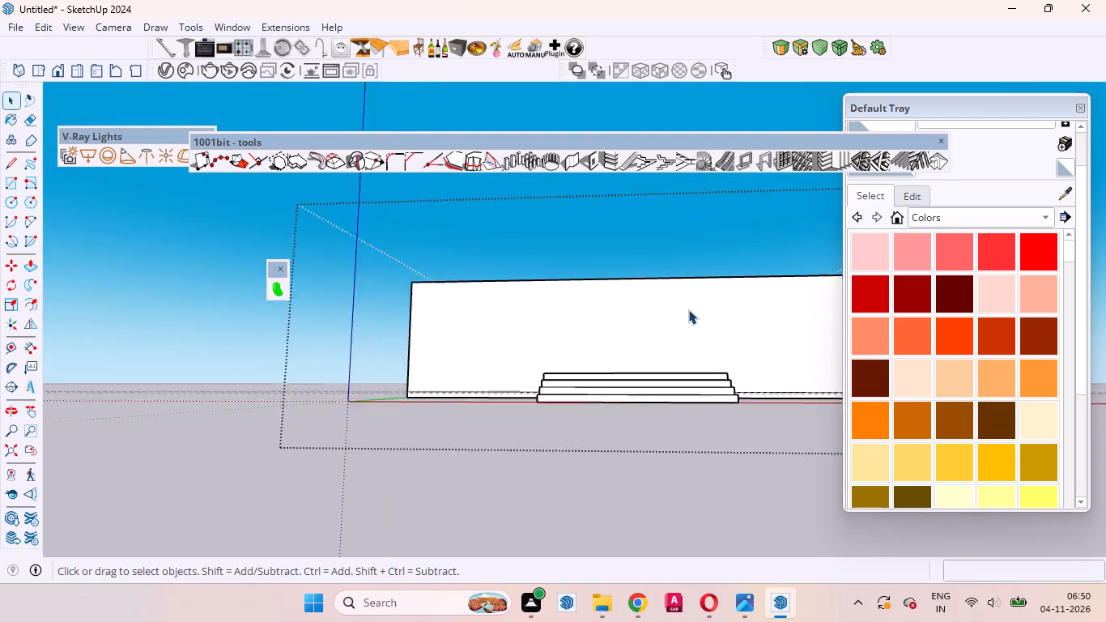
Erase the horizontal edge running along the entrance platform's right side face, just above the ground.
scroll(688, 309, "up", 3)
middle_click_drag(685, 379, 722, 431)
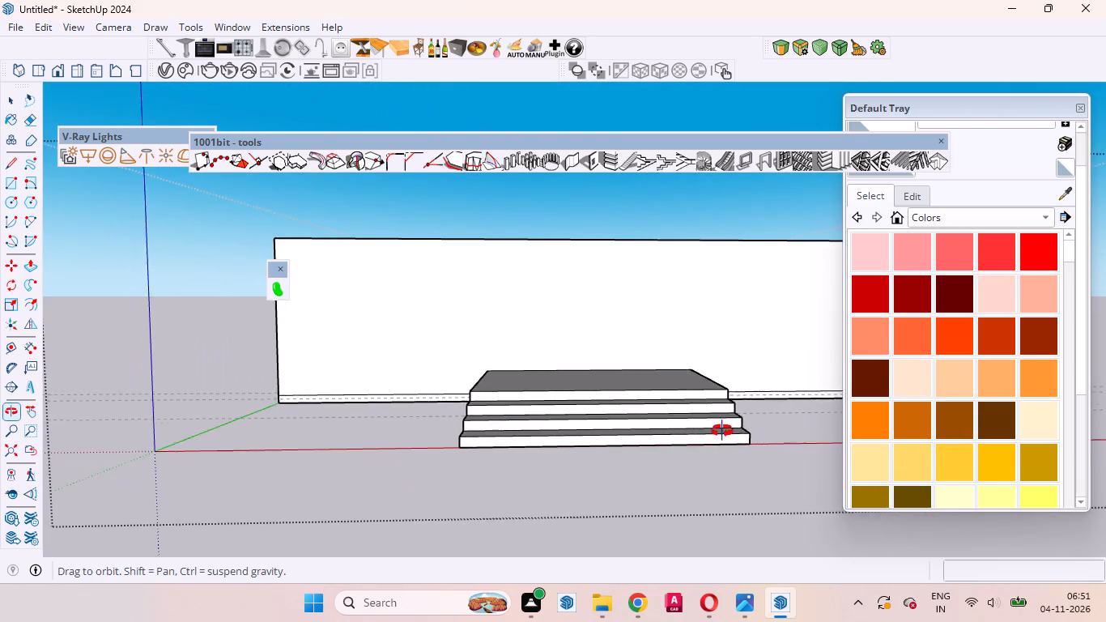
middle_click_drag(722, 431, 450, 430)
scroll(432, 449, "down", 2)
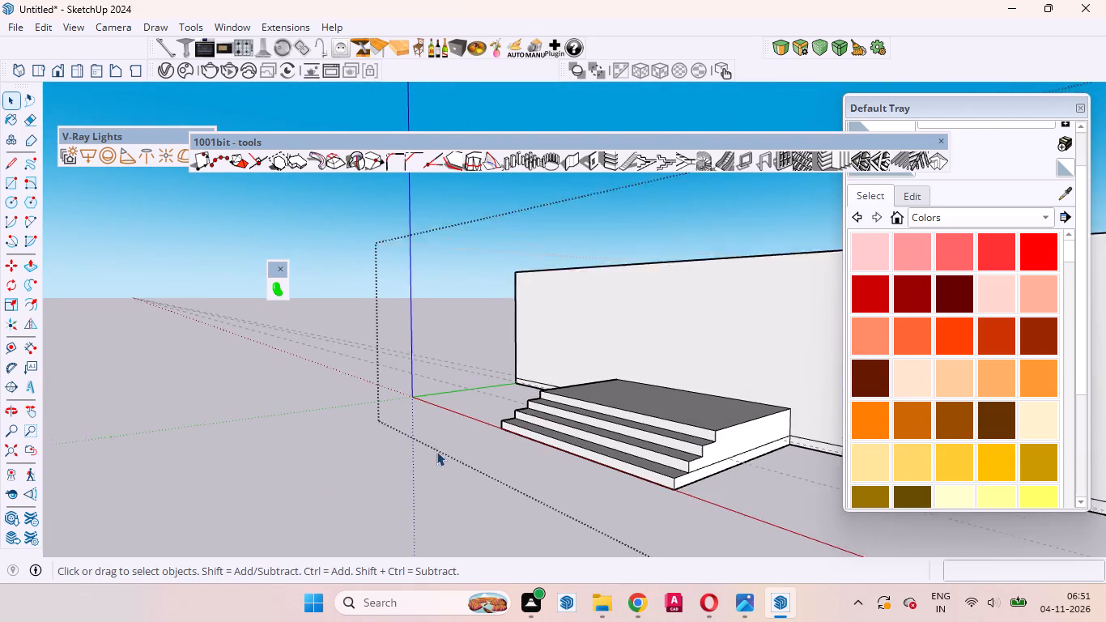
scroll(436, 451, "down", 1)
scroll(697, 397, "up", 6)
left_click(705, 526)
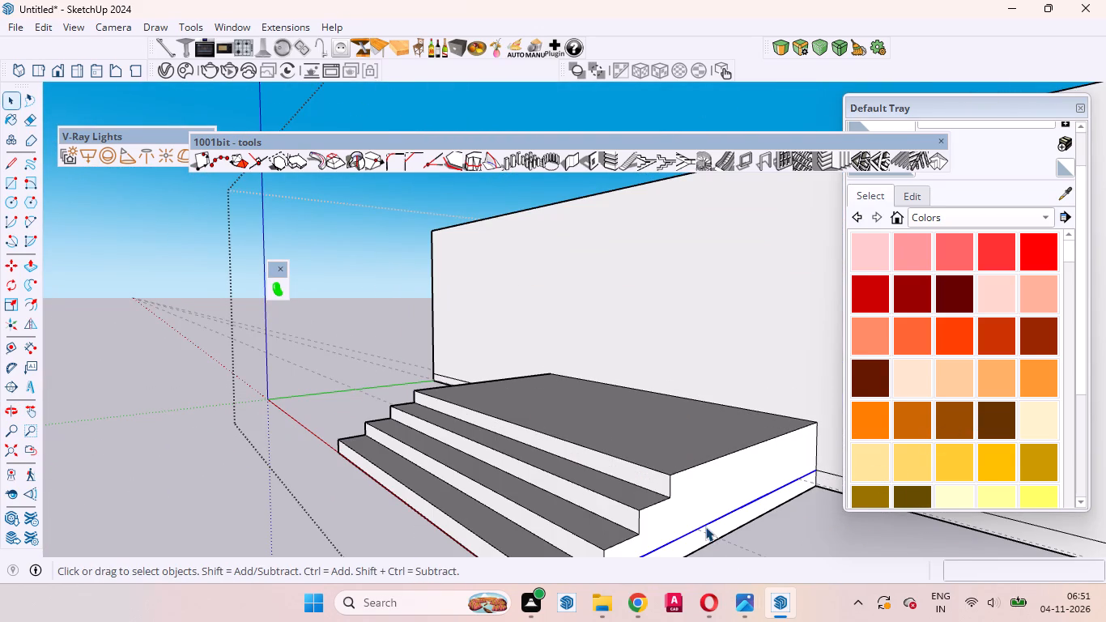
right_click(705, 526)
left_click(705, 263)
Erase the matching horizontal edge along the platform's left side face.
scroll(606, 355, "down", 7)
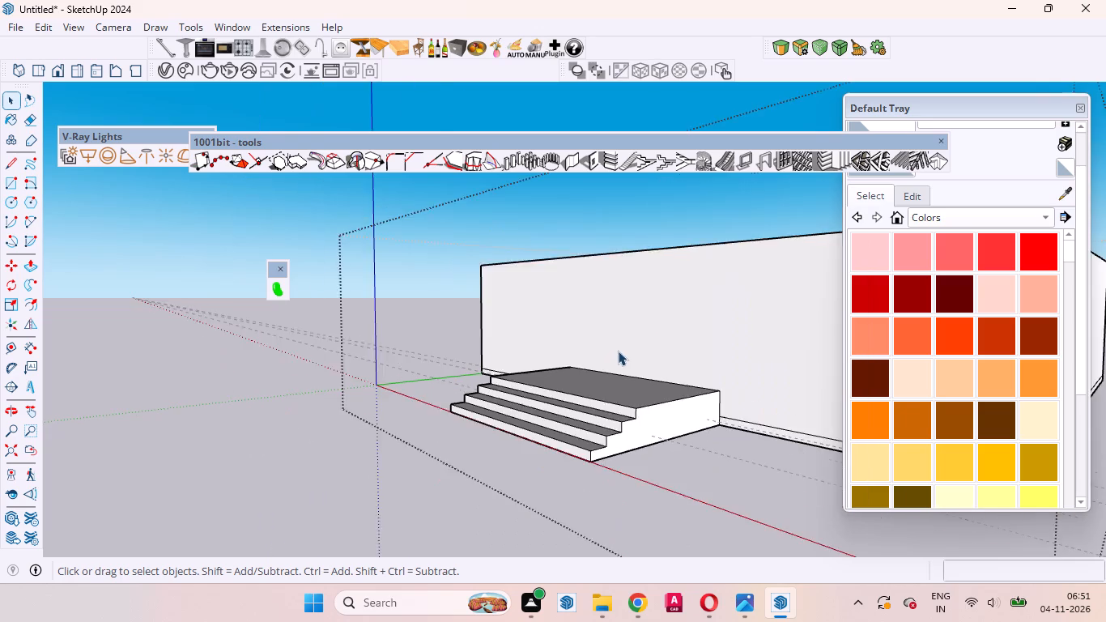
scroll(618, 351, "down", 2)
middle_click_drag(557, 454, 1029, 518)
scroll(726, 439, "up", 12)
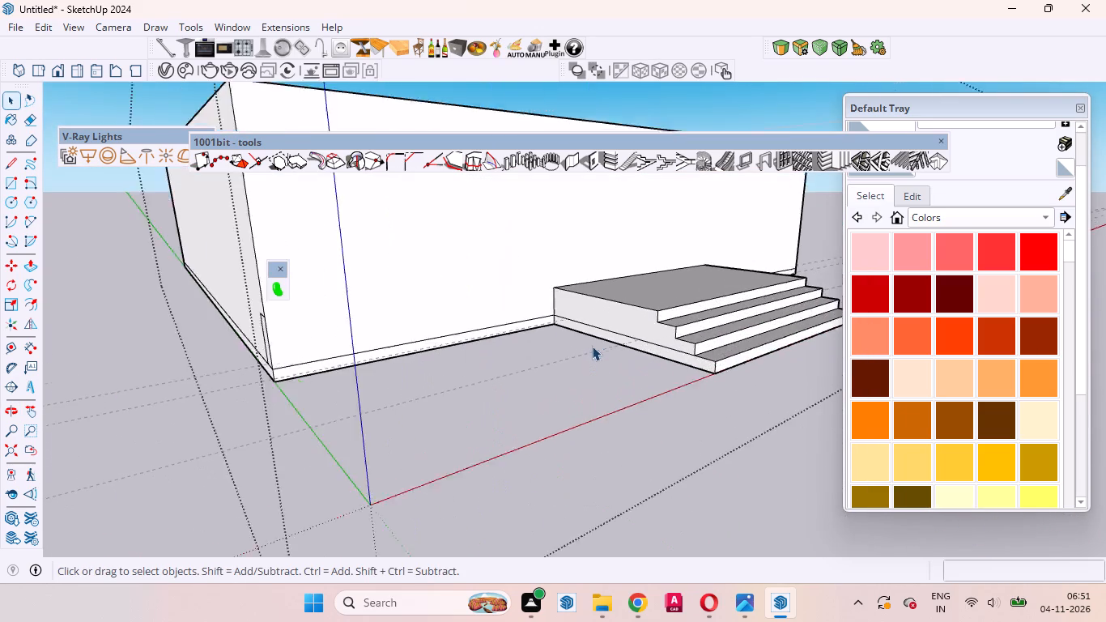
scroll(592, 346, "up", 2)
left_click(642, 331)
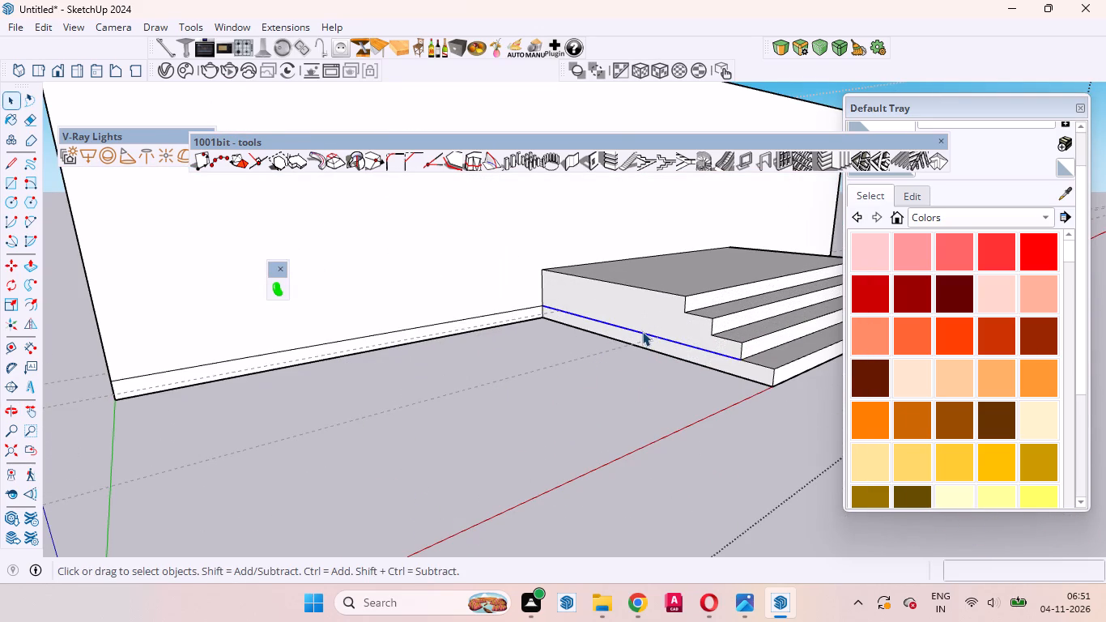
right_click(642, 331)
left_click(678, 358)
Examine the steps, the front wall and the block's flat top from the front and from above.
middle_click_drag(679, 425, 470, 473)
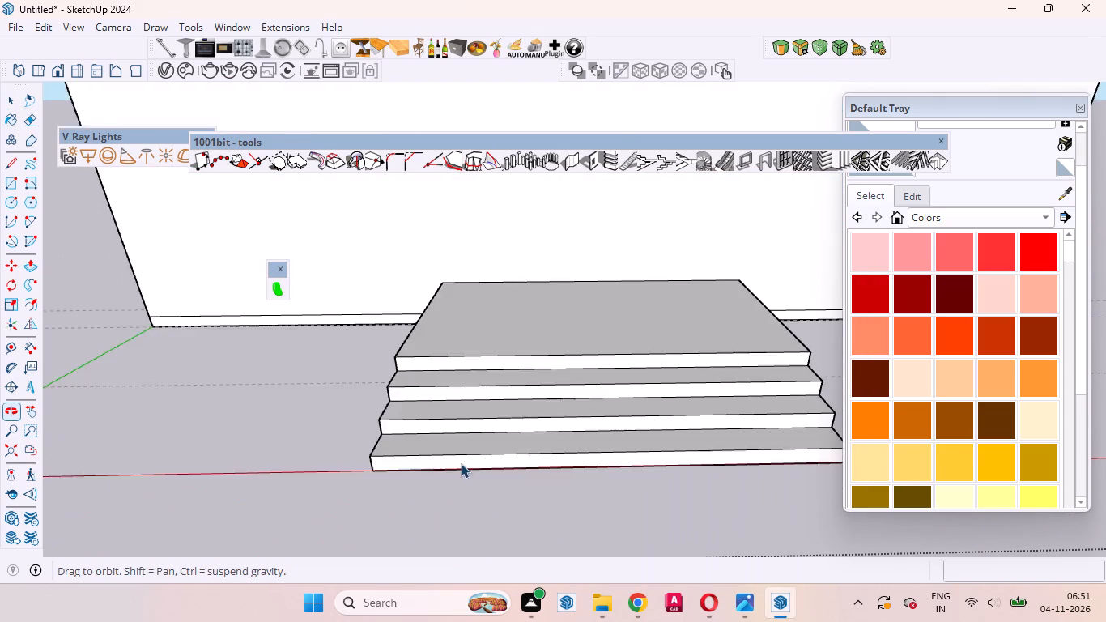
scroll(465, 457, "down", 9)
middle_click_drag(480, 462, 489, 319)
scroll(489, 319, "up", 1)
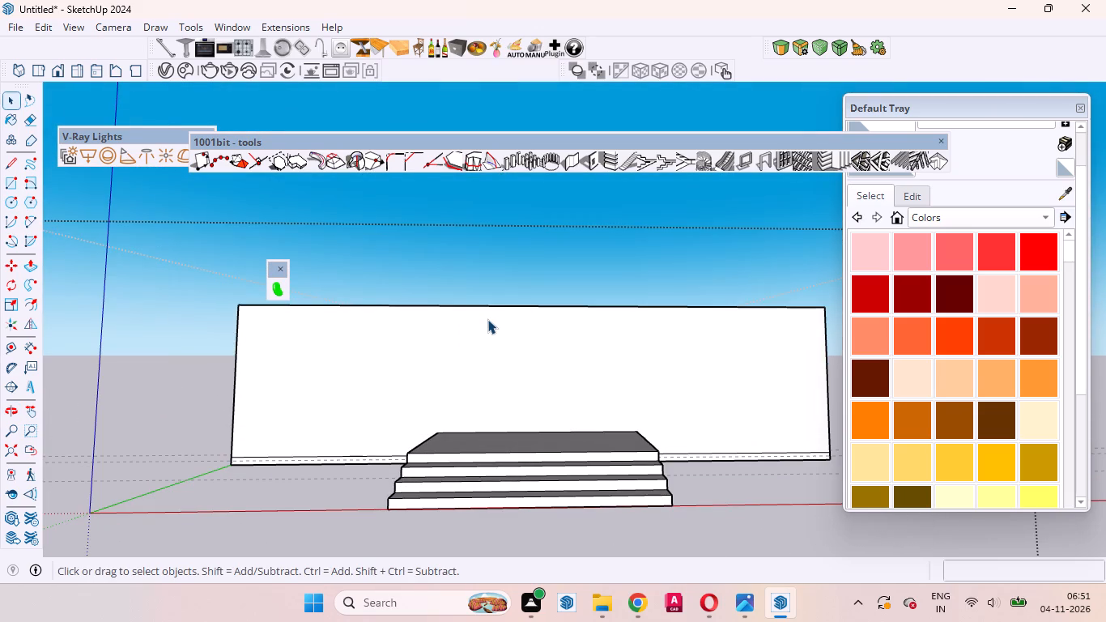
scroll(486, 322, "down", 3)
middle_click_drag(501, 346, 448, 382)
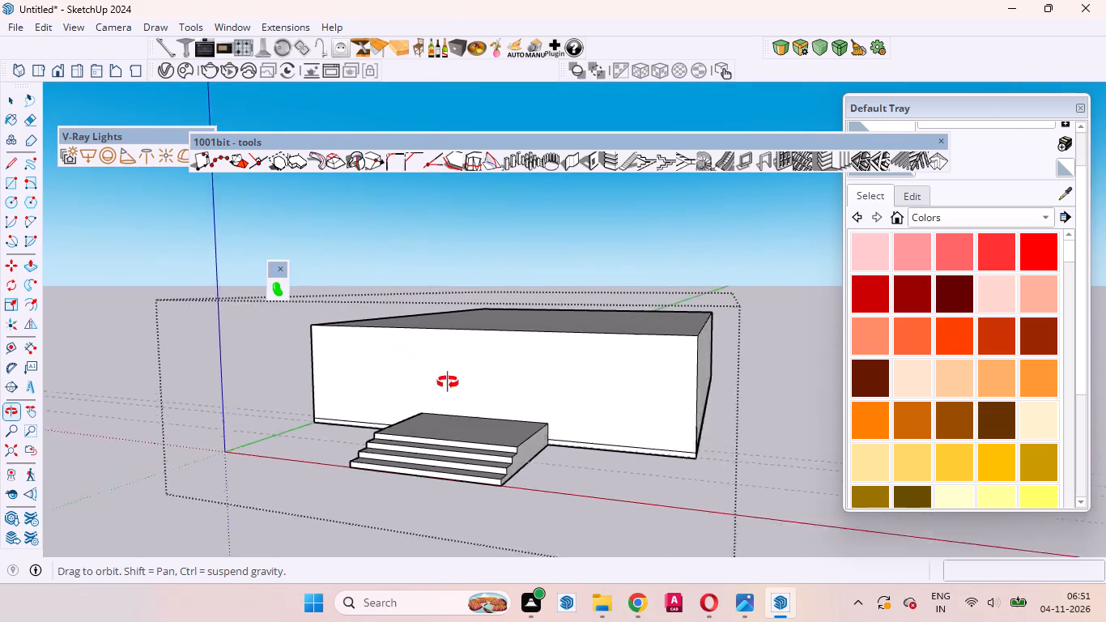
middle_click_drag(448, 382, 530, 353)
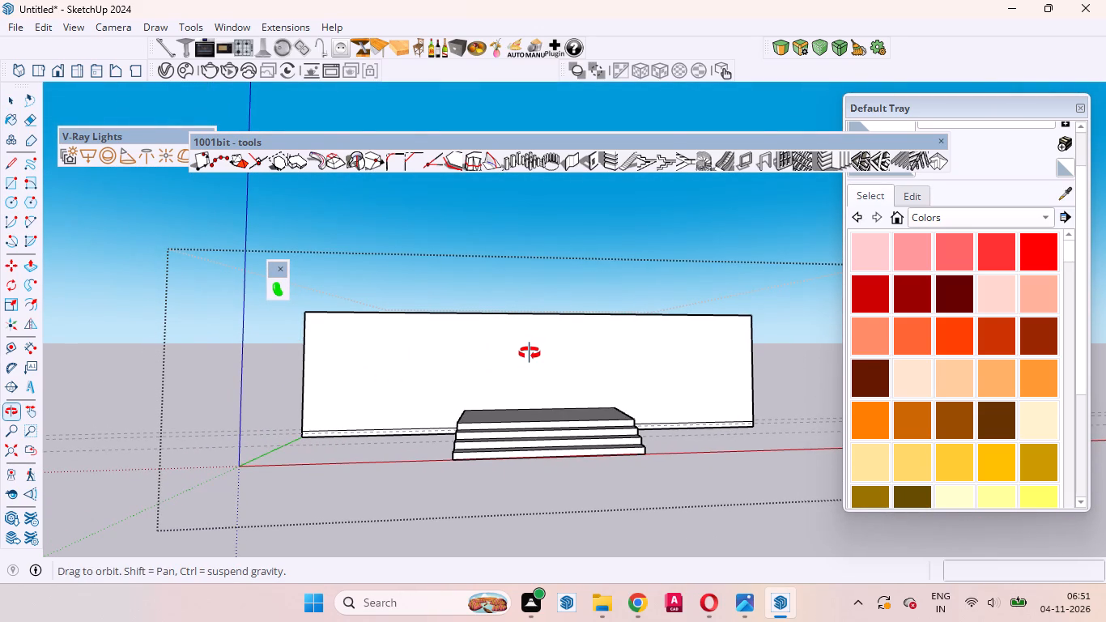
middle_click_drag(530, 353, 524, 350)
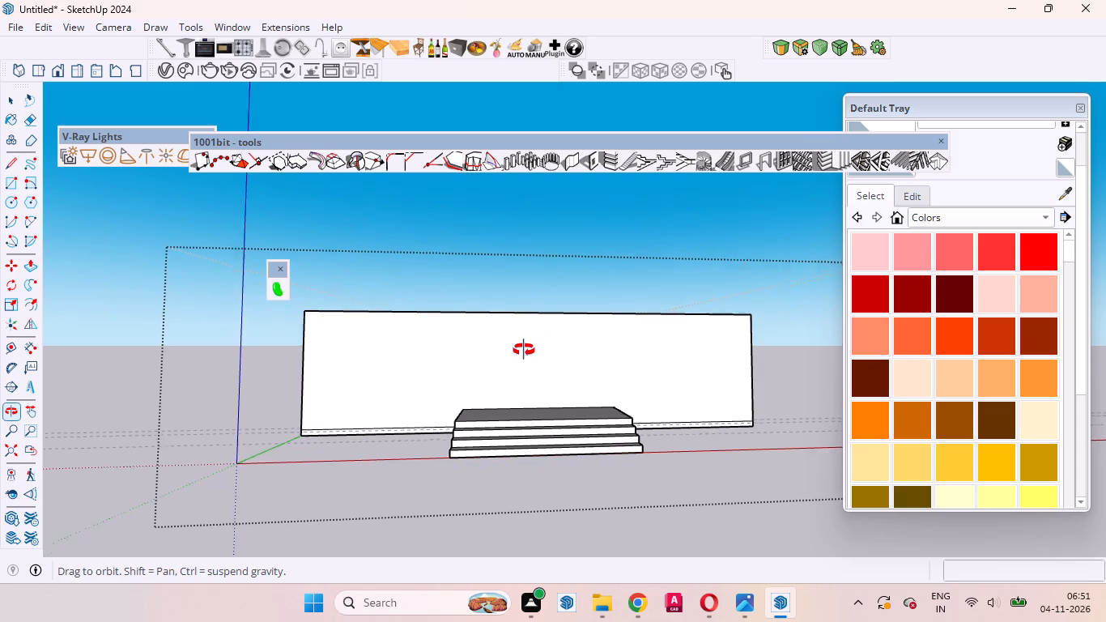
middle_click_drag(524, 350, 453, 525)
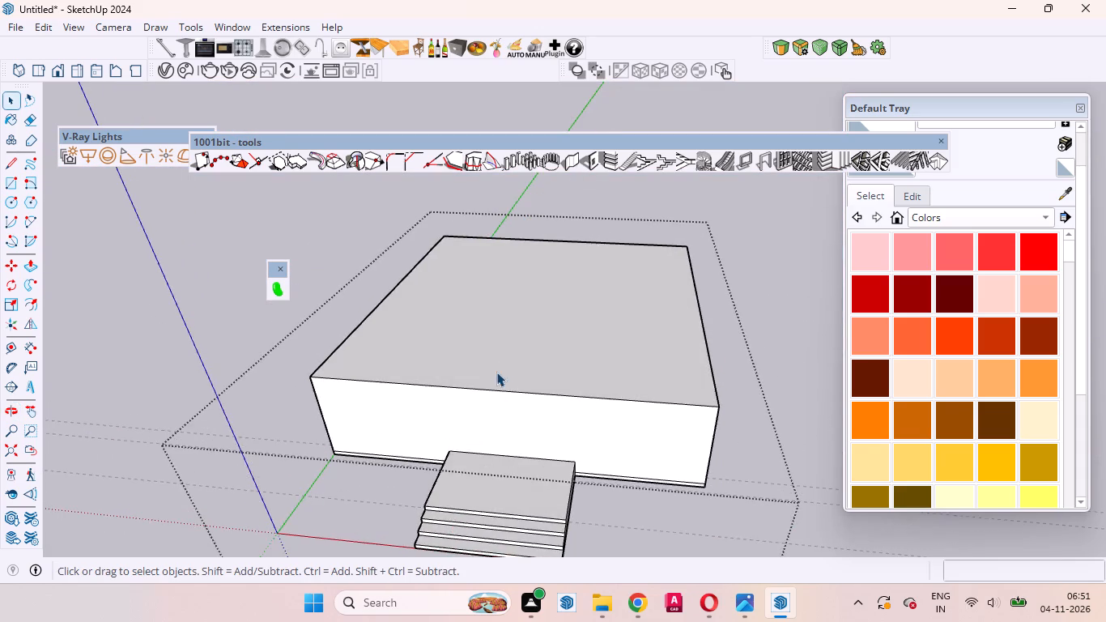
scroll(516, 347, "up", 4)
left_click(522, 346)
scroll(468, 321, "down", 5)
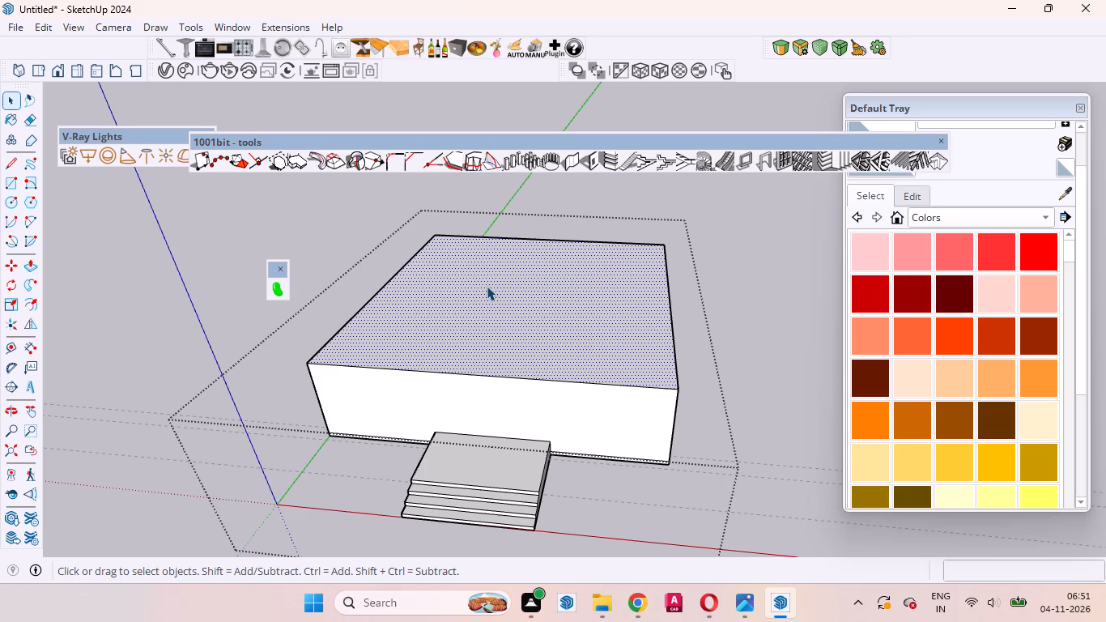
scroll(545, 519, "up", 5)
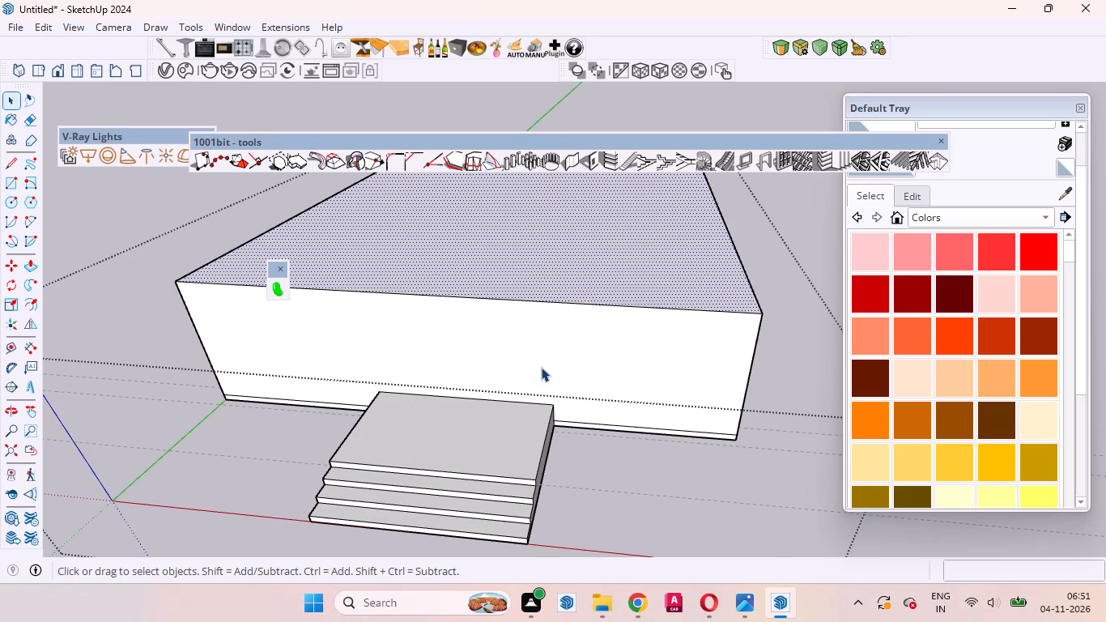
Draw an 8' 6" vertical line on the front wall from the platform's rear right corner up to the block's top edge.
left_click(541, 367)
key("l")
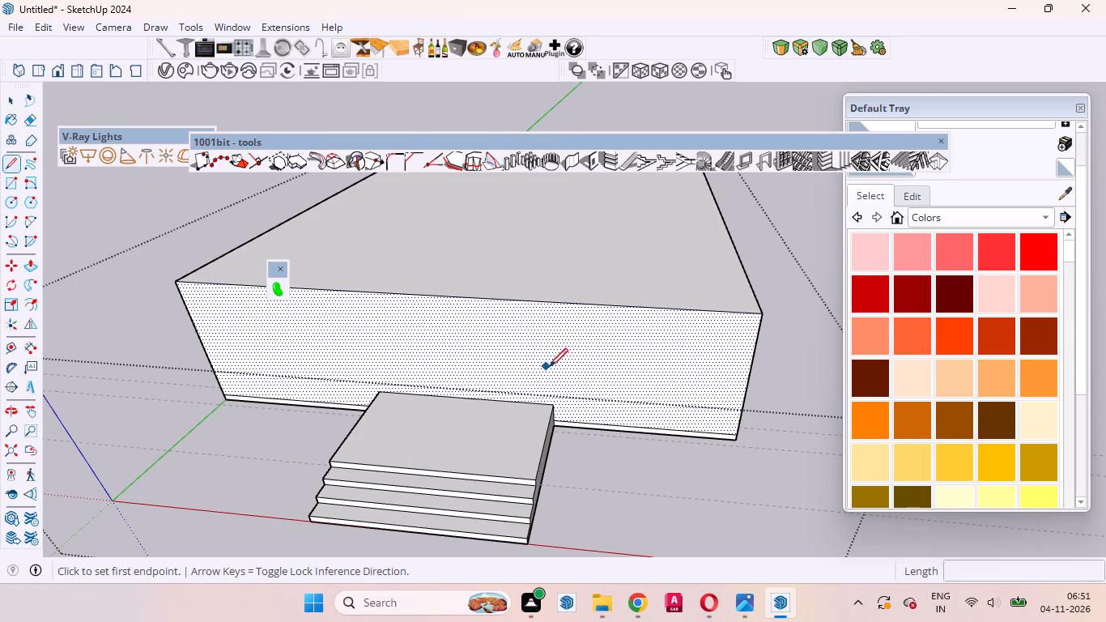
left_click(551, 402)
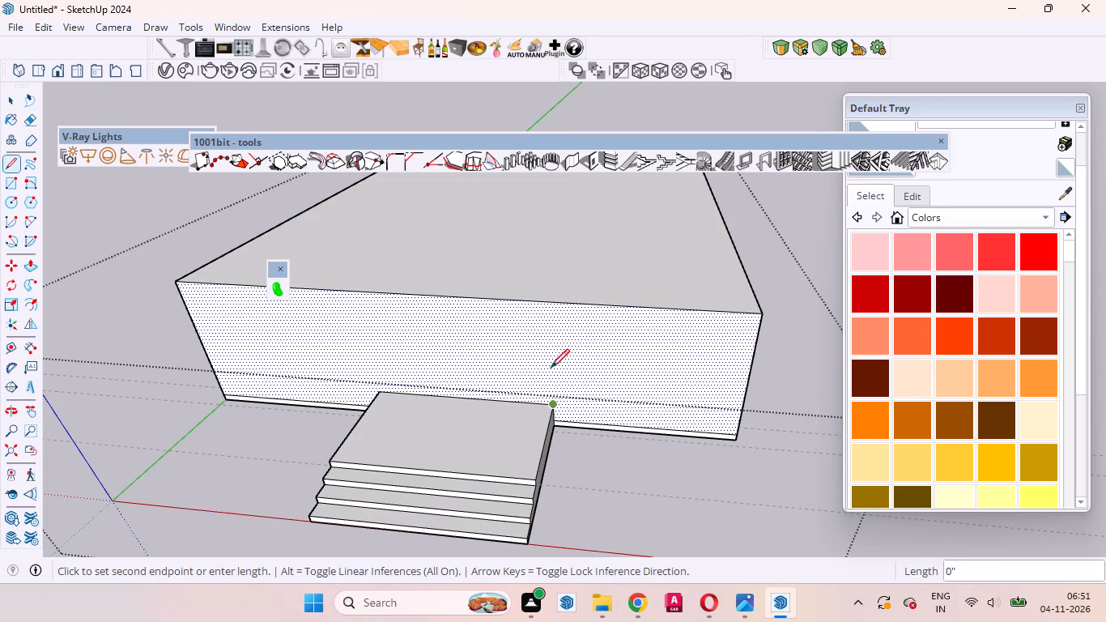
left_click(551, 301)
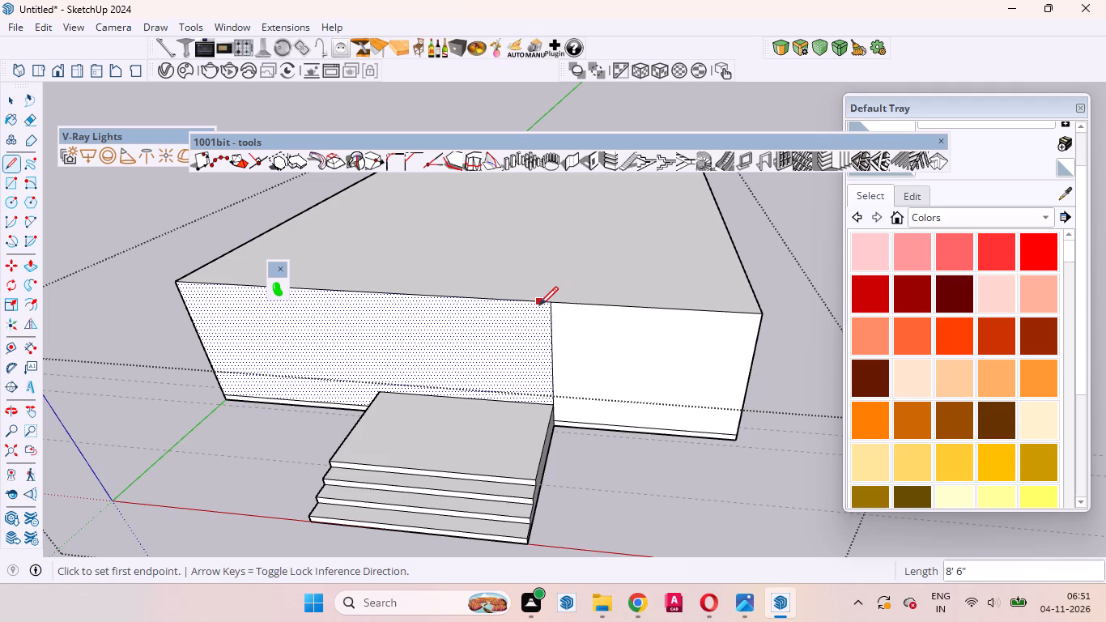
key("space")
Examine the divided front wall and the block's top face from low down and from above.
scroll(564, 326, "down", 5)
middle_click_drag(555, 354, 569, 306)
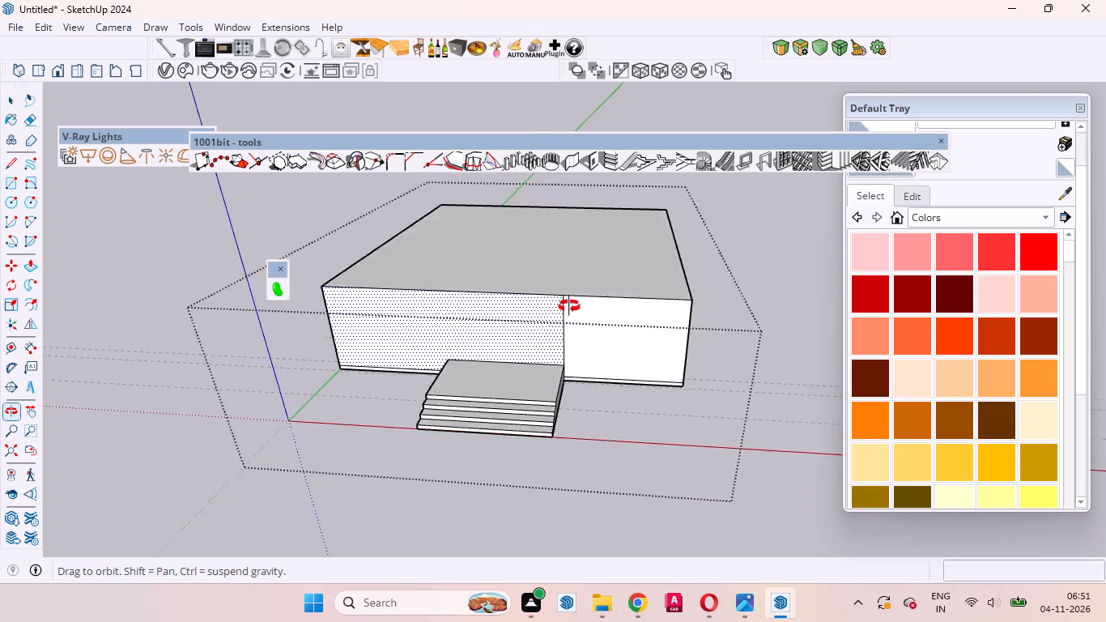
middle_click_drag(569, 306, 610, 236)
scroll(565, 241, "up", 5)
middle_click_drag(565, 256, 581, 429)
scroll(579, 427, "up", 1)
left_click(576, 420)
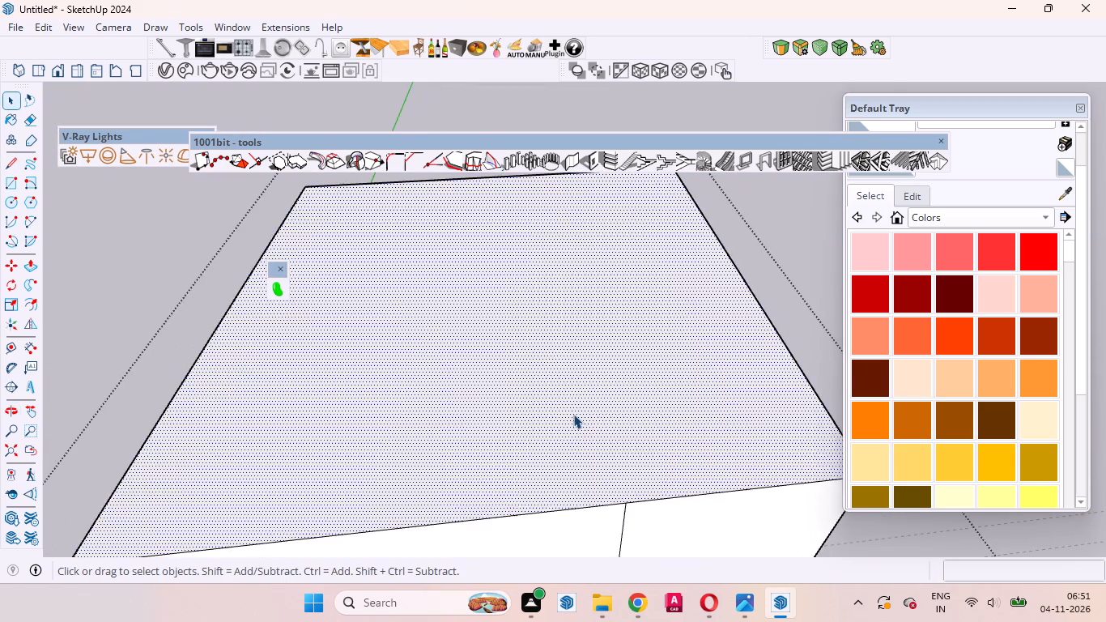
scroll(543, 340, "down", 5)
middle_click_drag(578, 417, 466, 399)
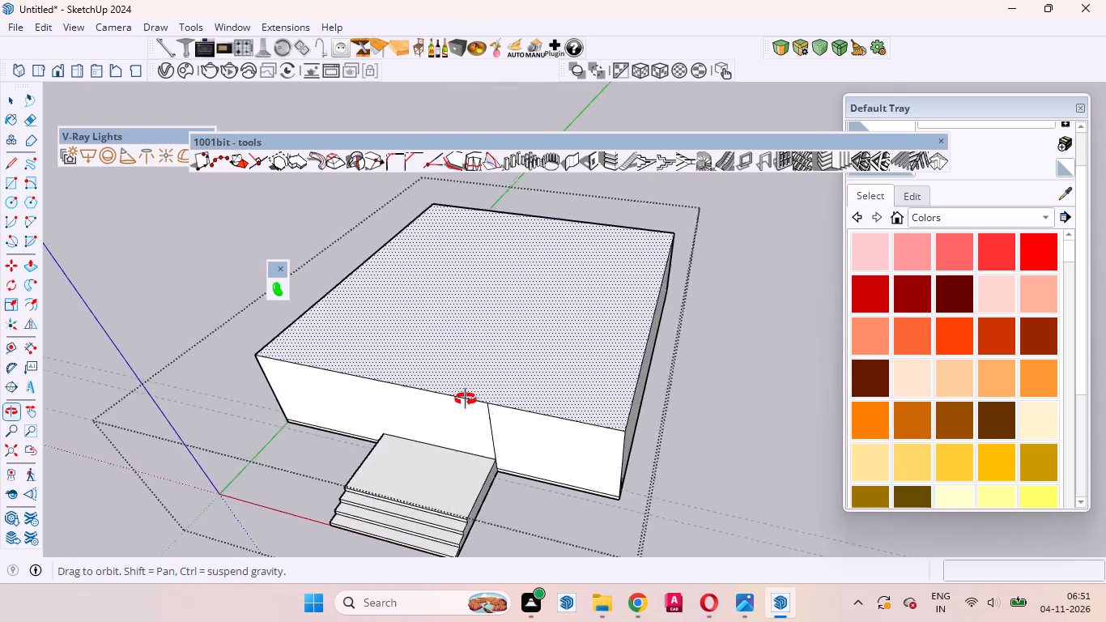
middle_click_drag(466, 399, 475, 400)
scroll(474, 400, "up", 5)
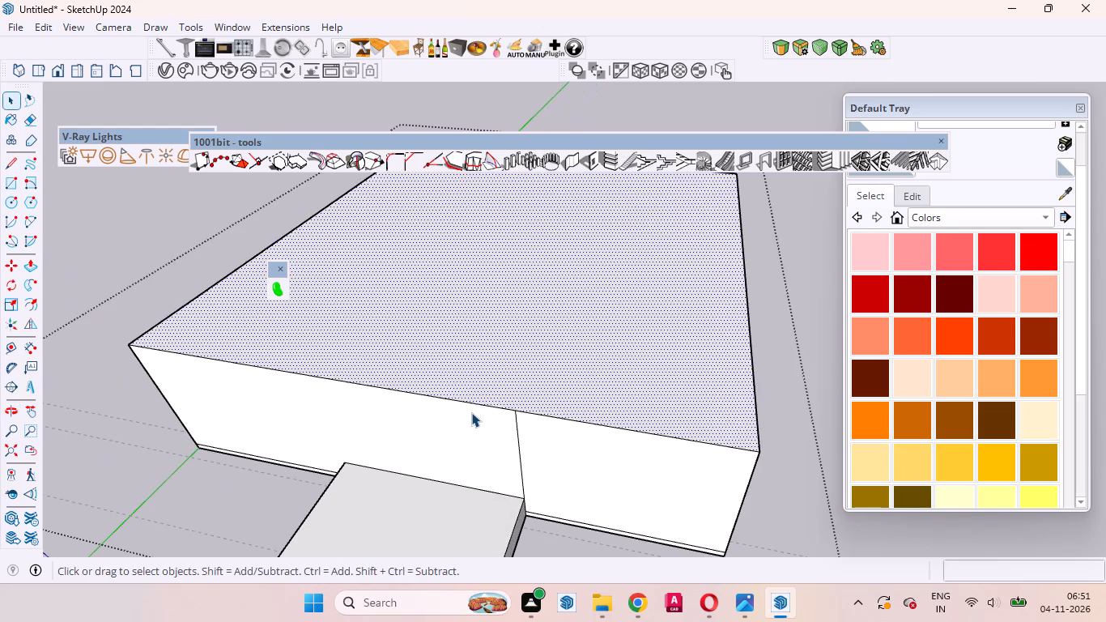
left_click(470, 415)
scroll(470, 418, "up", 5)
middle_click_drag(472, 426, 523, 339)
middle_click_drag(523, 332, 457, 307)
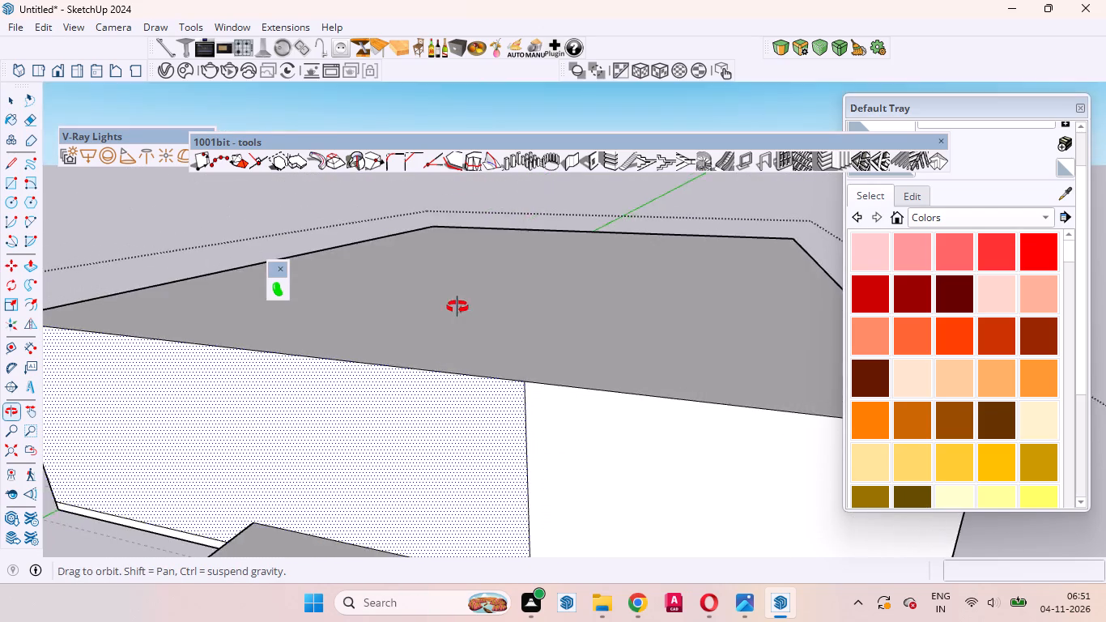
middle_click_drag(457, 307, 498, 390)
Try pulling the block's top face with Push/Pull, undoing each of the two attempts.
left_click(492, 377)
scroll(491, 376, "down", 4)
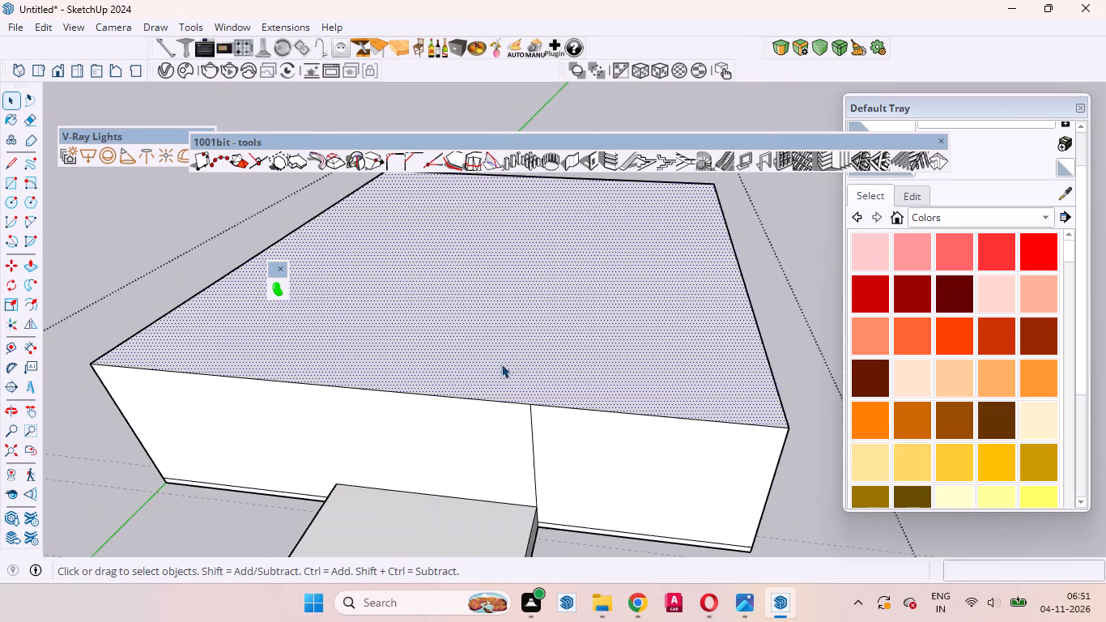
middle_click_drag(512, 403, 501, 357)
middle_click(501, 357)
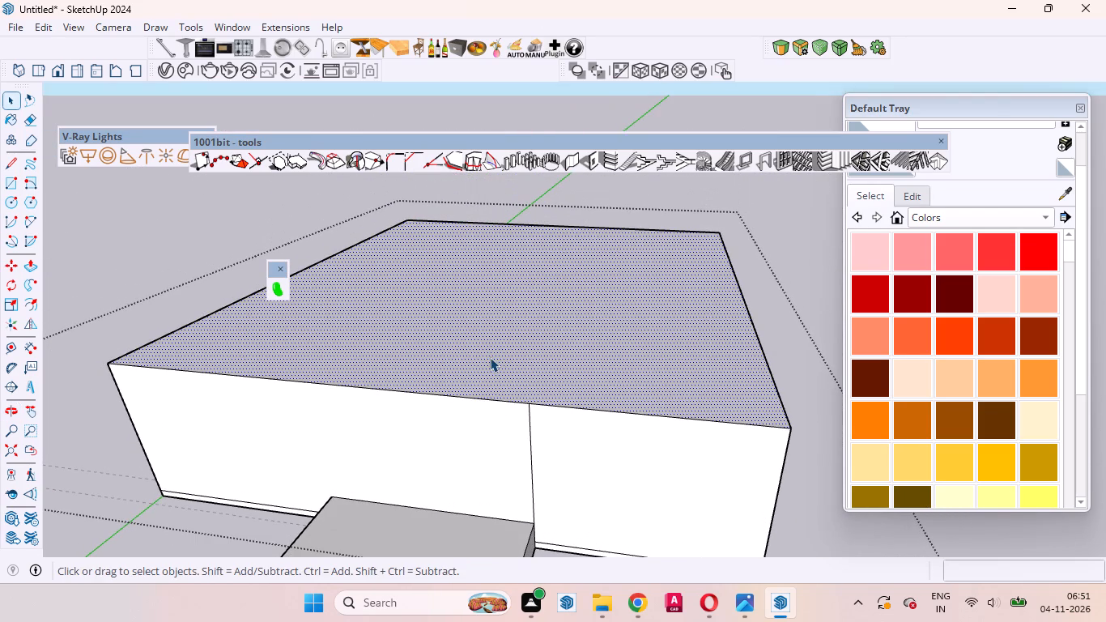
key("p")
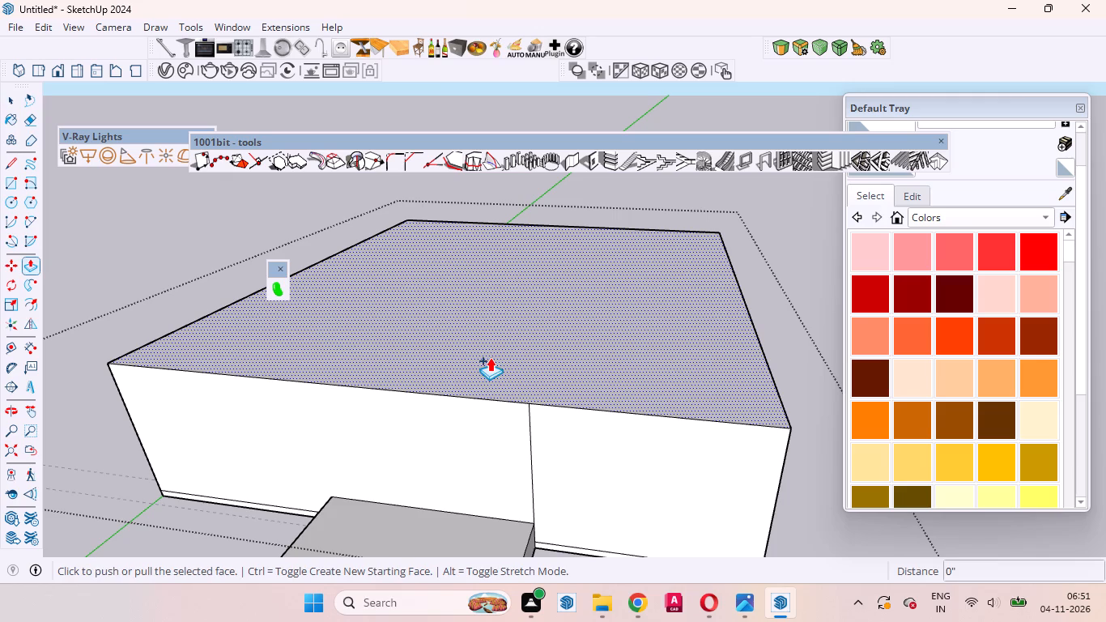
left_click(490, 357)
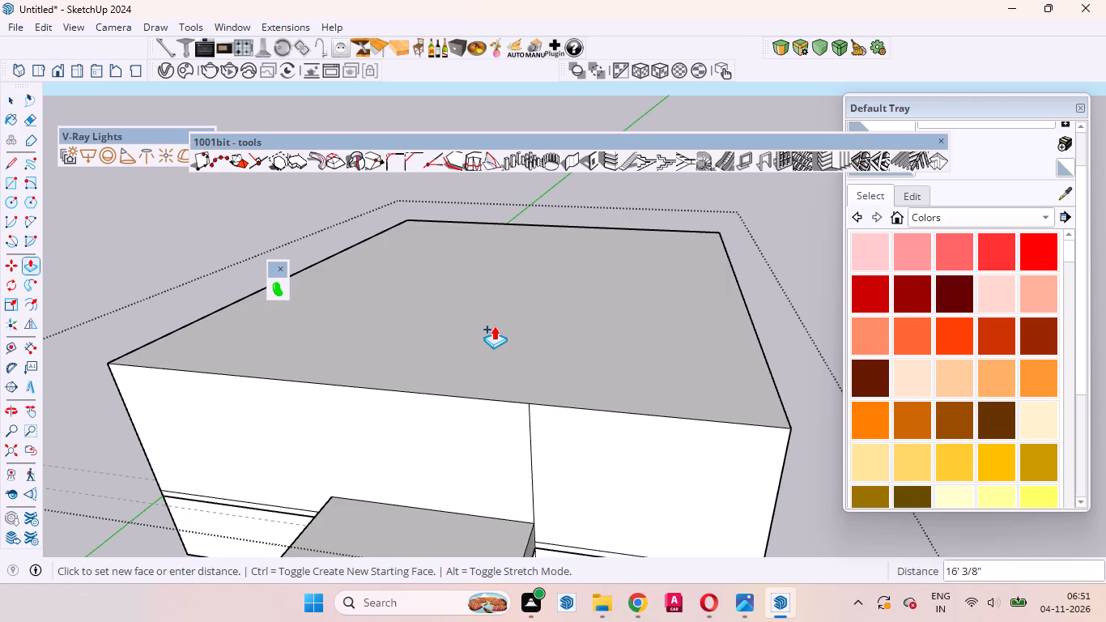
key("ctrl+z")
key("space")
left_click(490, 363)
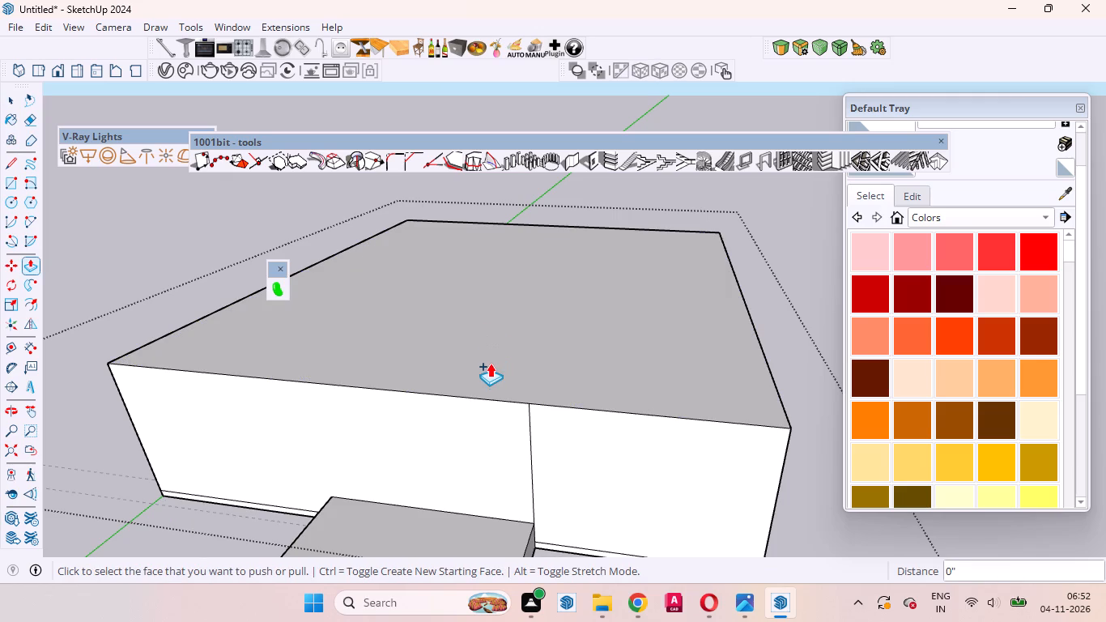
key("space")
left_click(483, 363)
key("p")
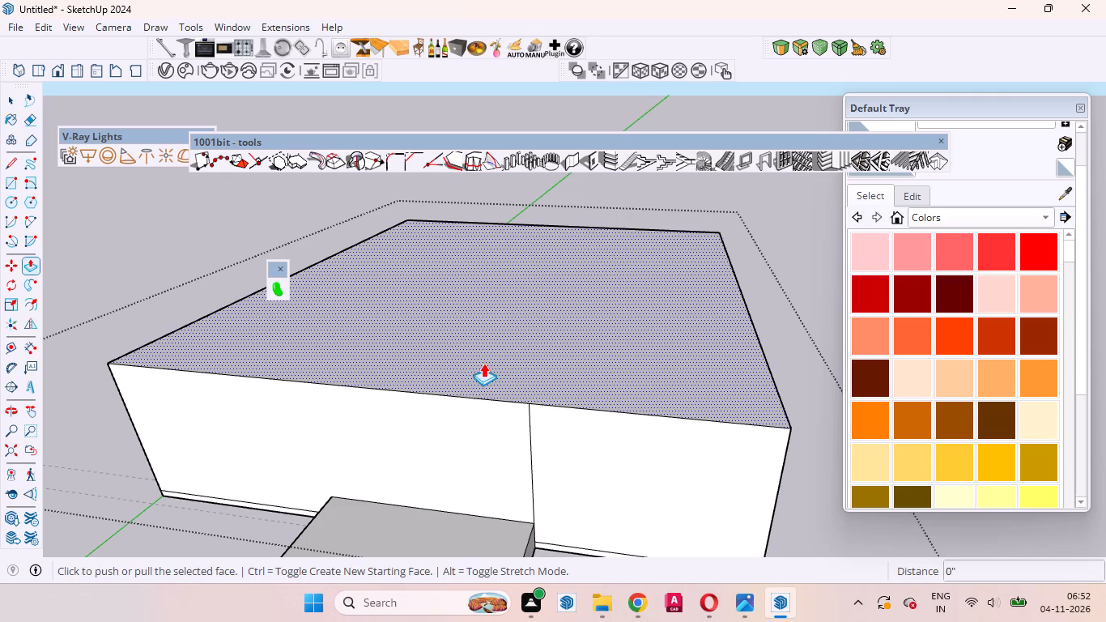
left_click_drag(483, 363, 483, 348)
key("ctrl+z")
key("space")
Pull the block's top face up 7" with Push/Pull.
left_click(494, 375)
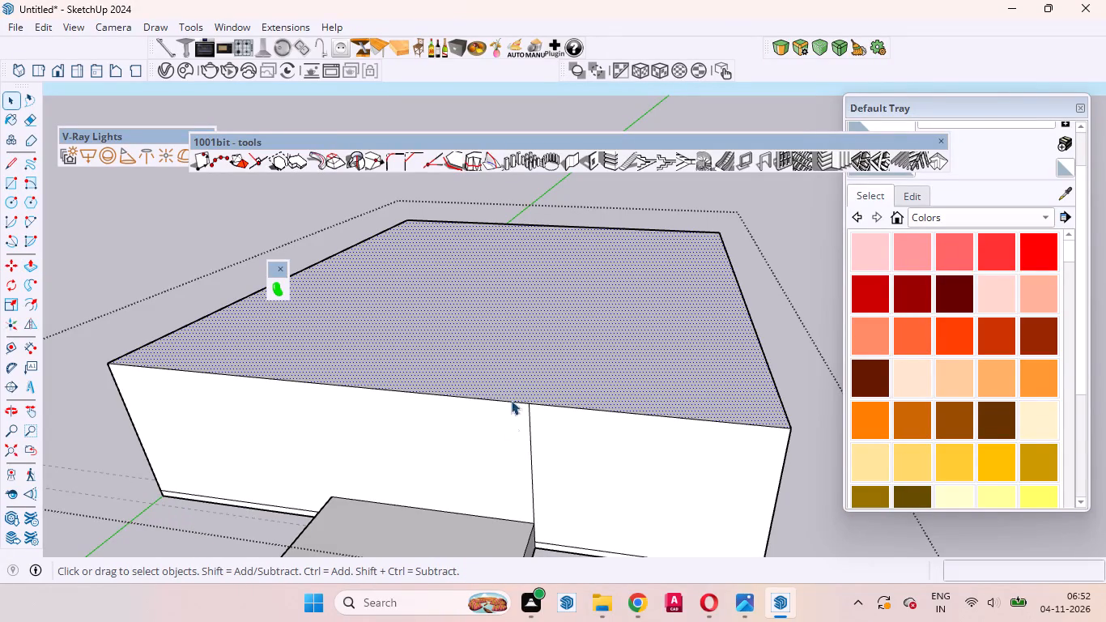
scroll(649, 266, "down", 4)
middle_click_drag(631, 323, 452, 441)
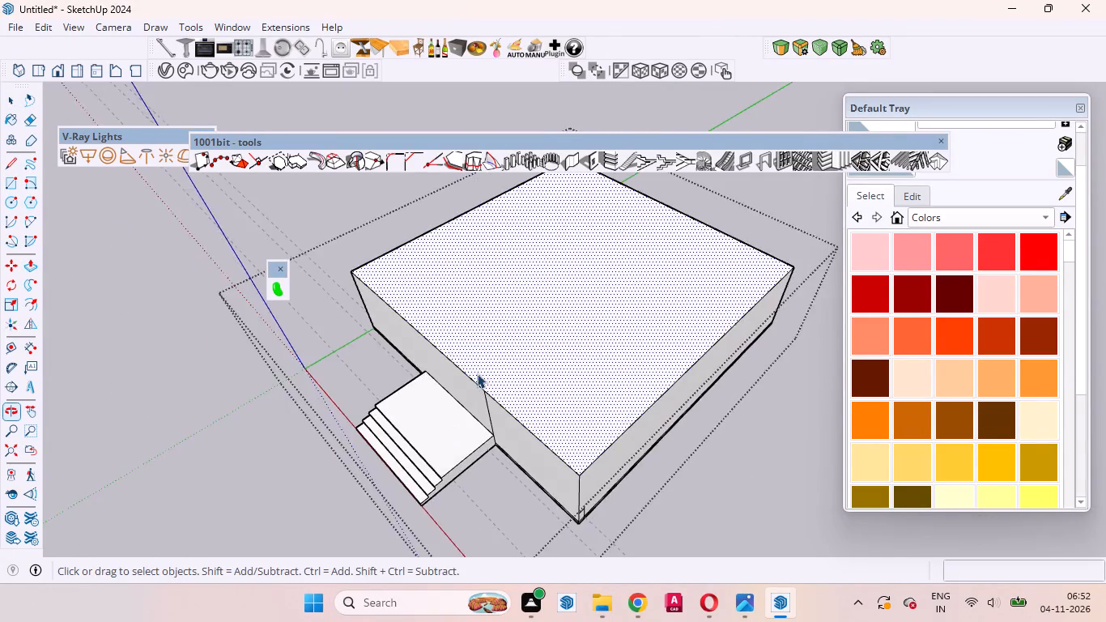
scroll(479, 367, "up", 4)
key("p")
left_click_drag(512, 347, 513, 334)
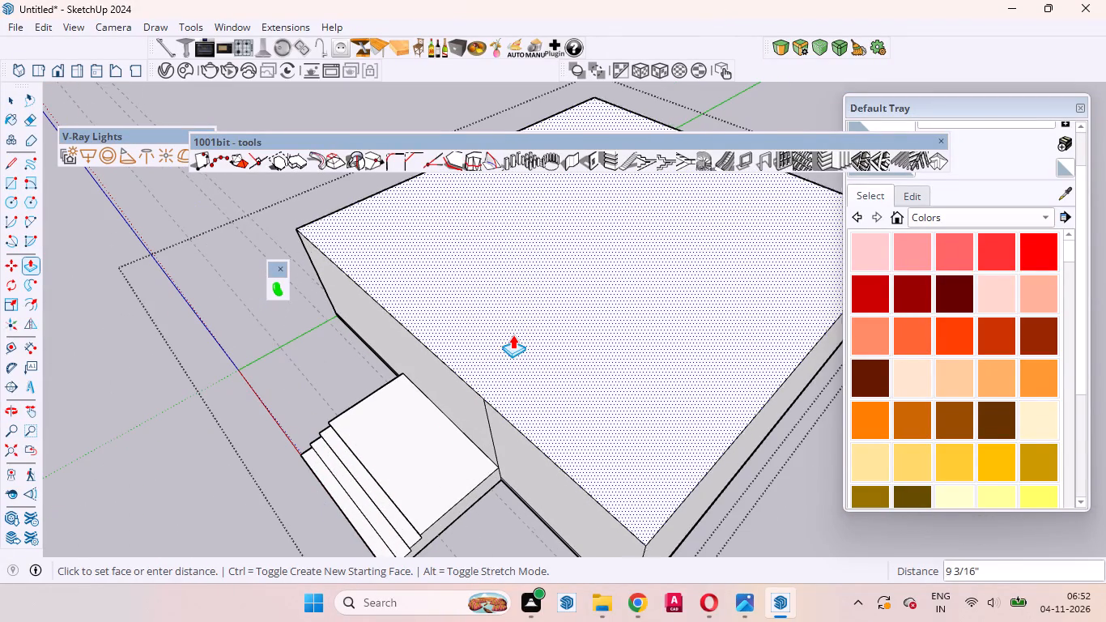
left_click_drag(513, 334, 514, 325)
key("7")
key("Return")
key("space")
Pull the roof slab's front edge face over the platform side outward about 10' 2", to the bottom step's front corner.
scroll(504, 415, "down", 5)
middle_click_drag(518, 431, 674, 356)
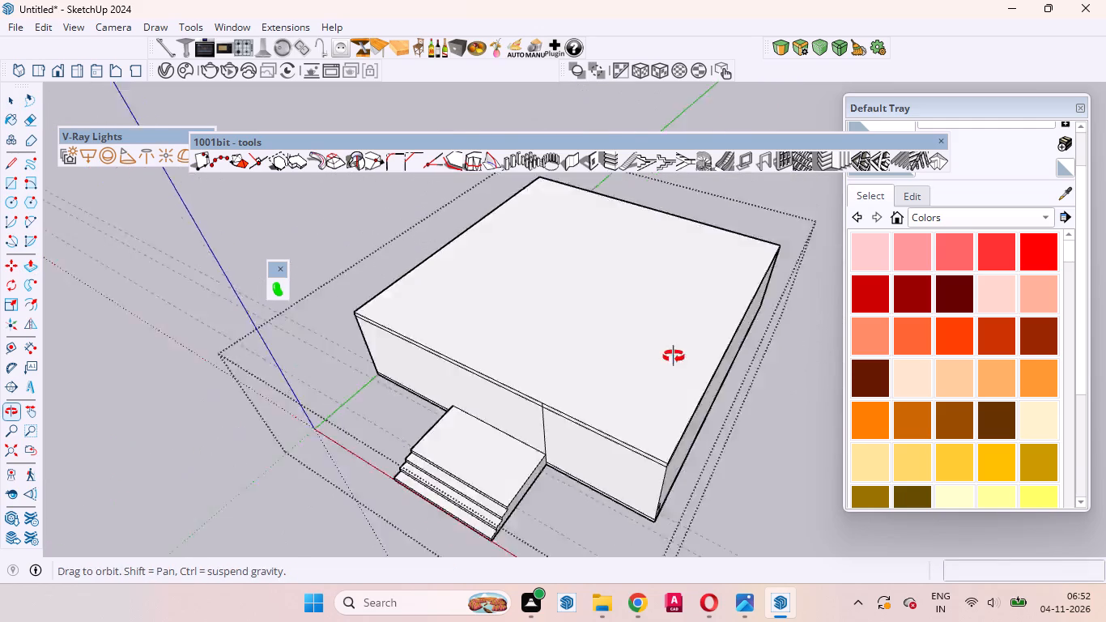
middle_click_drag(674, 356, 789, 231)
scroll(672, 303, "up", 16)
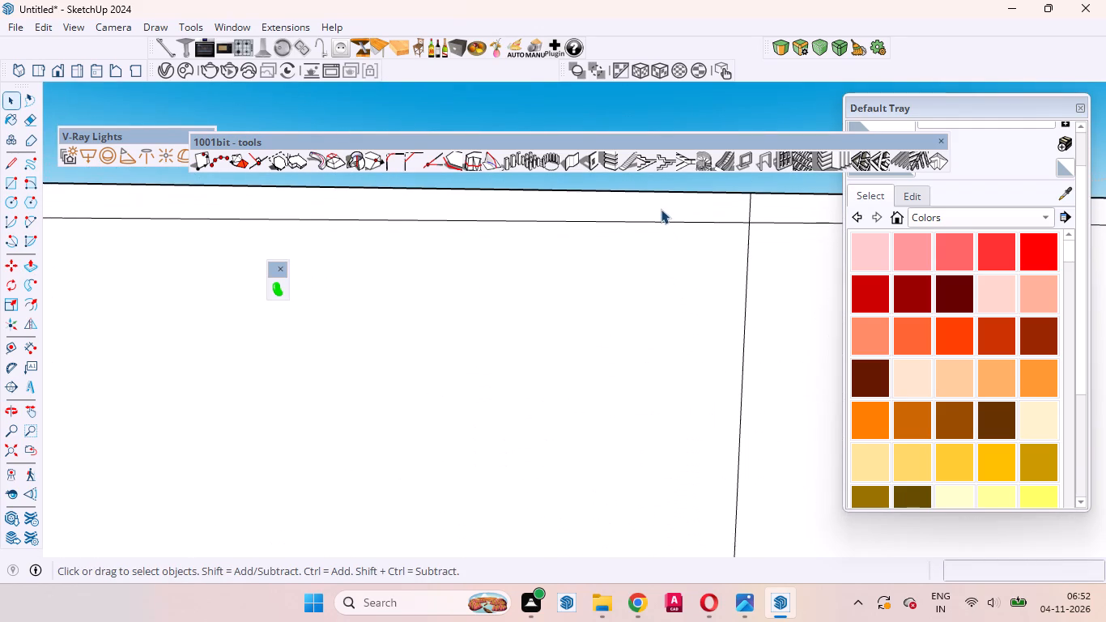
left_click(661, 209)
middle_click_drag(657, 222, 539, 375)
scroll(535, 343, "down", 11)
middle_click_drag(527, 321, 438, 328)
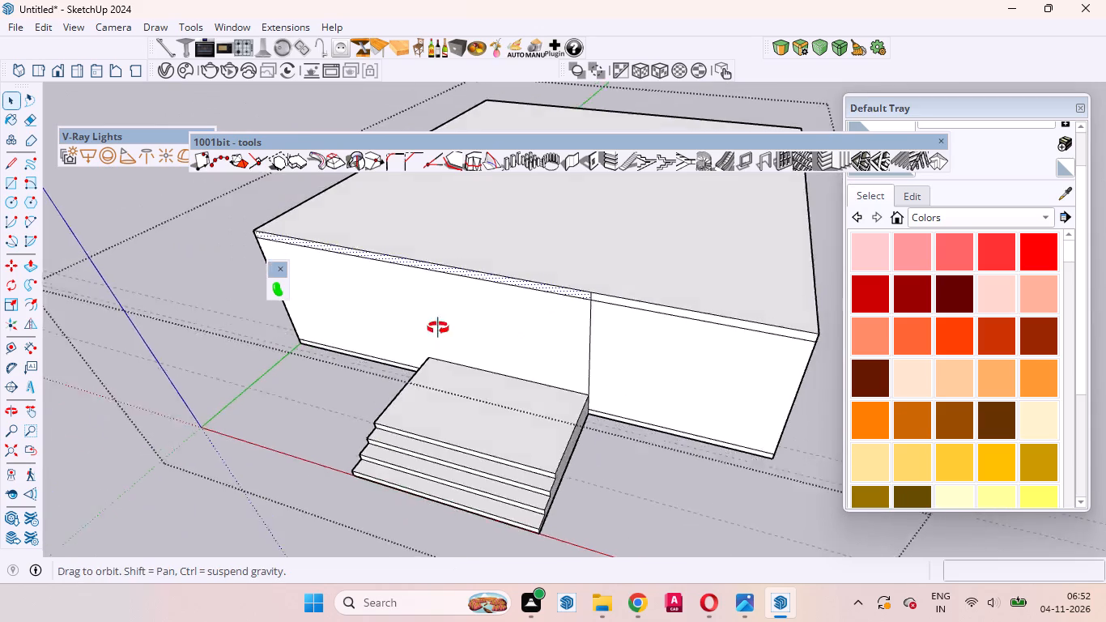
middle_click_drag(438, 328, 346, 310)
scroll(436, 277, "up", 9)
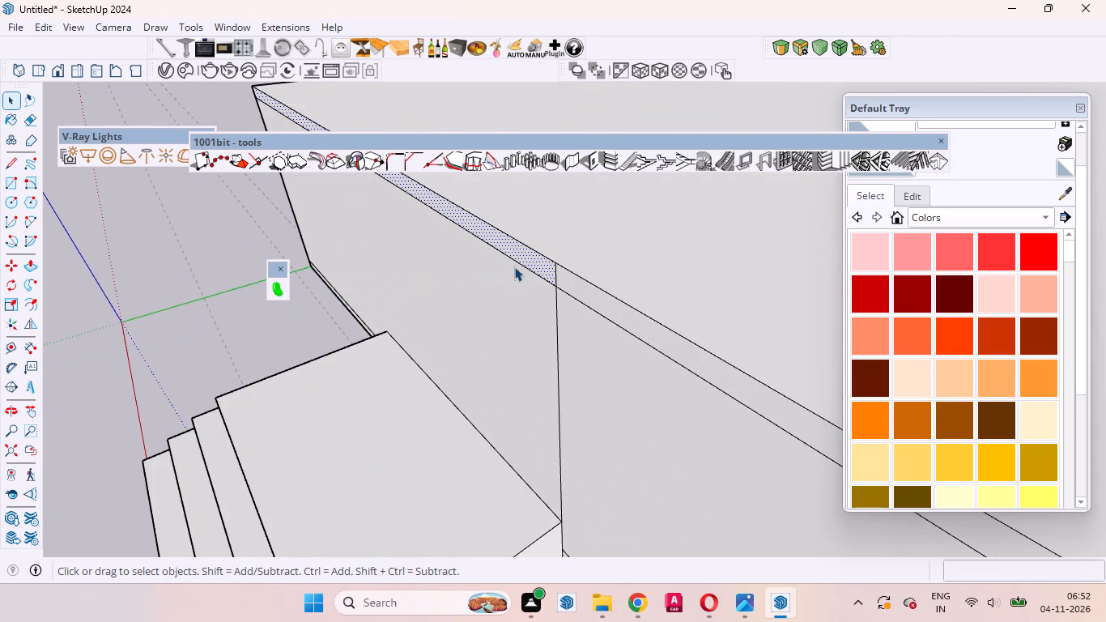
key("p")
scroll(526, 249, "up", 5)
left_click(529, 262)
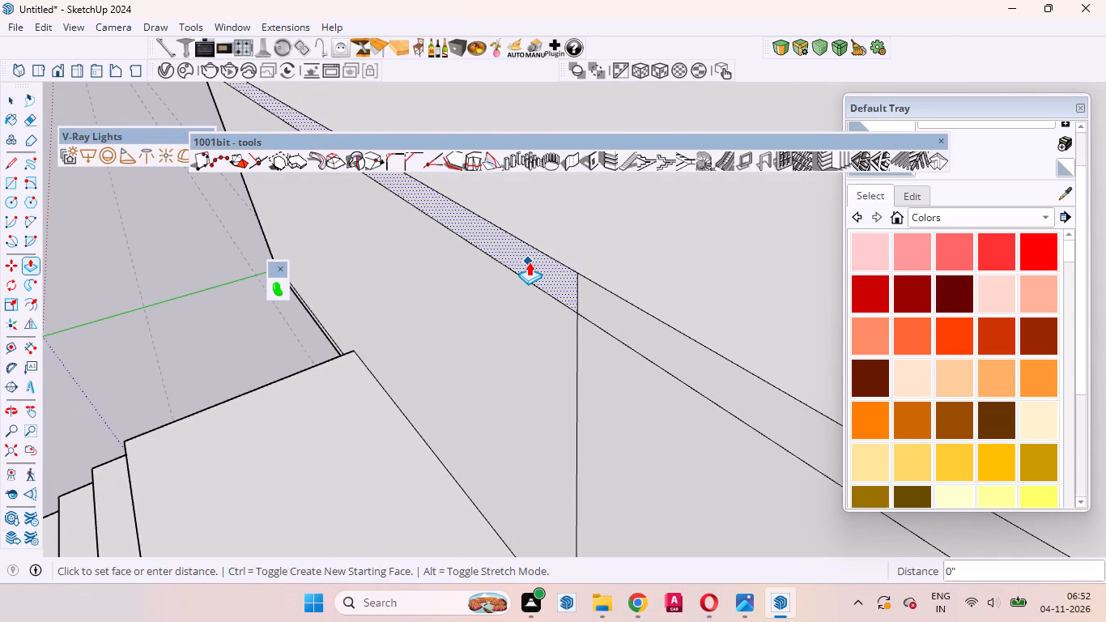
scroll(523, 280, "down", 20)
scroll(523, 280, "down", 2)
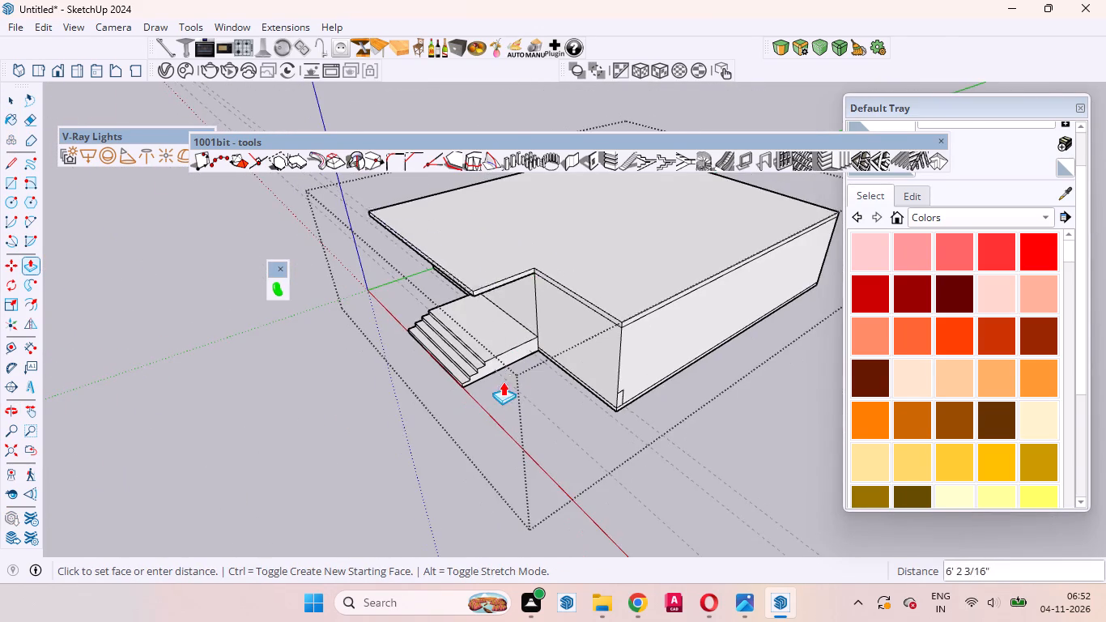
scroll(498, 389, "up", 12)
scroll(395, 376, "up", 7)
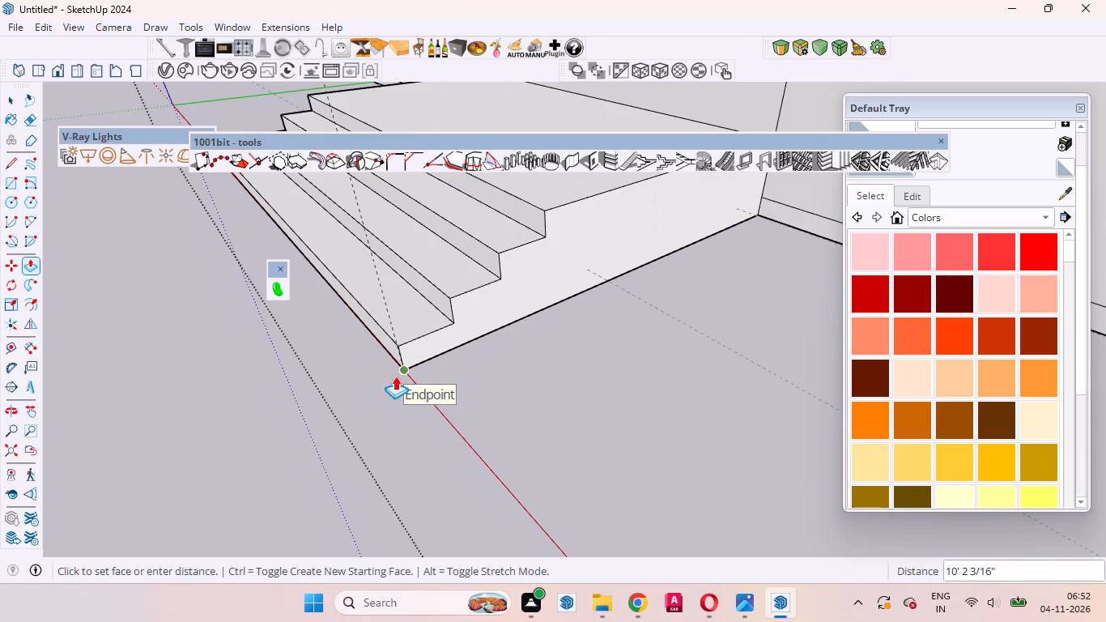
left_click(395, 376)
key("space")
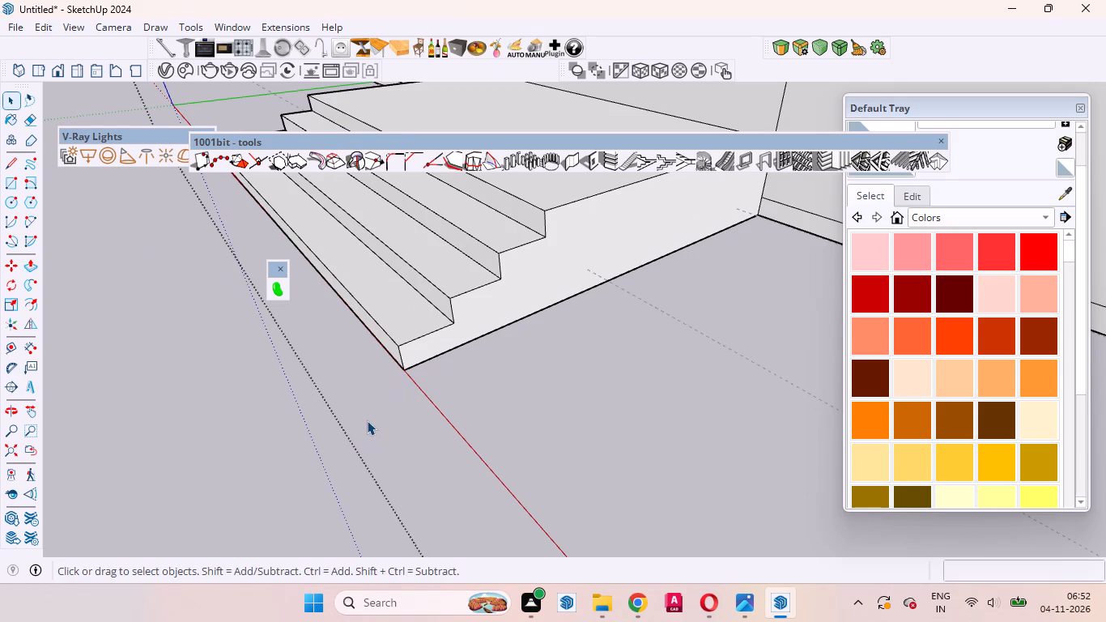
Examine the roof overhang above the platform and steps from low down in front of the building.
scroll(367, 420, "down", 4)
middle_click_drag(466, 431, 673, 360)
middle_click_drag(684, 352, 694, 347)
scroll(685, 341, "up", 1)
scroll(445, 506, "down", 11)
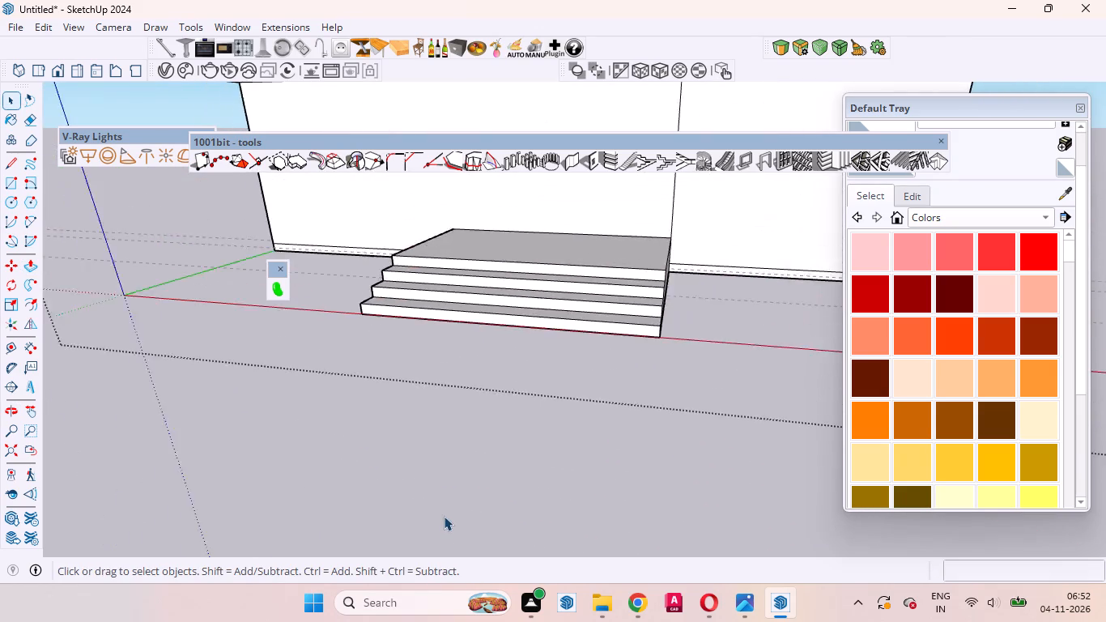
scroll(444, 516, "down", 7)
middle_click_drag(508, 351, 686, 242)
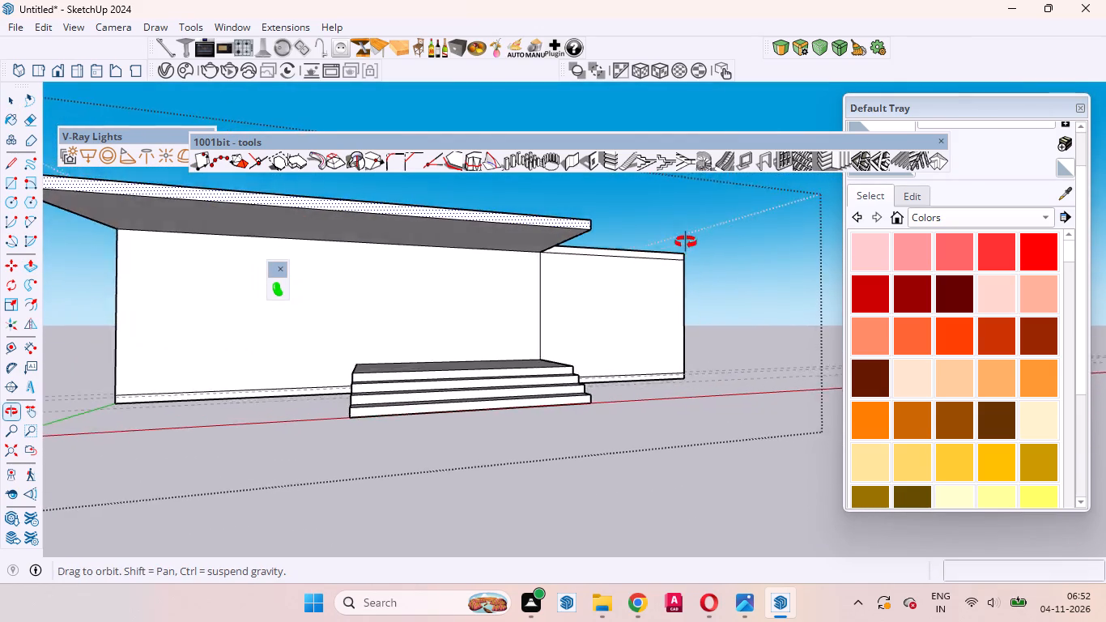
middle_click_drag(686, 242, 616, 243)
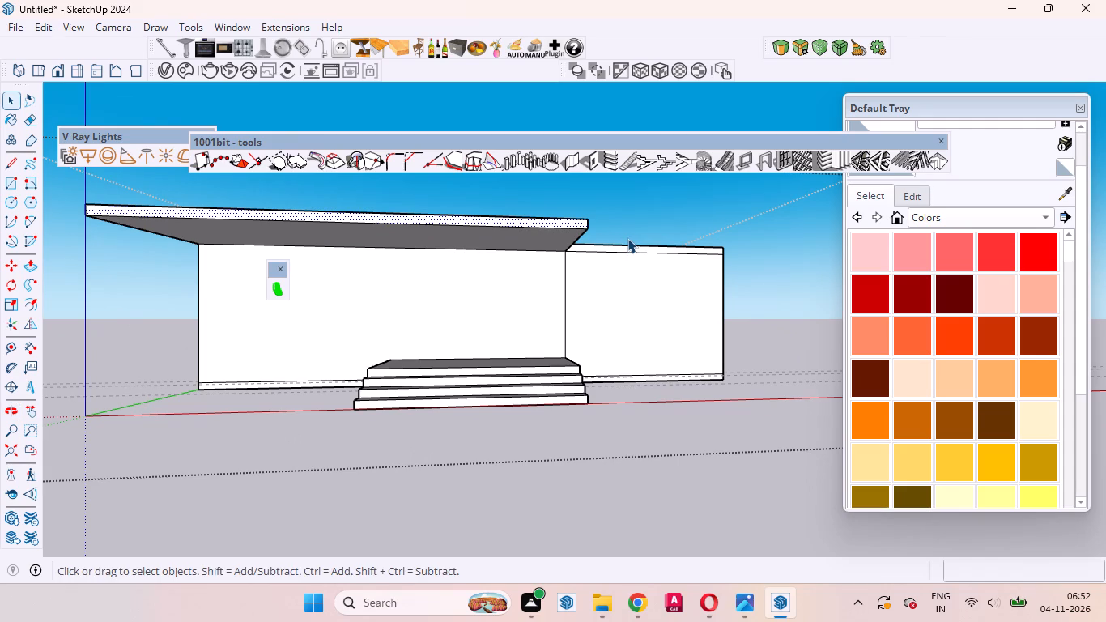
Draw a 26' 8" line across the roof's top face from the overhang's inner corner to the opposite side edge.
scroll(607, 262, "down", 5)
middle_click_drag(608, 262, 530, 589)
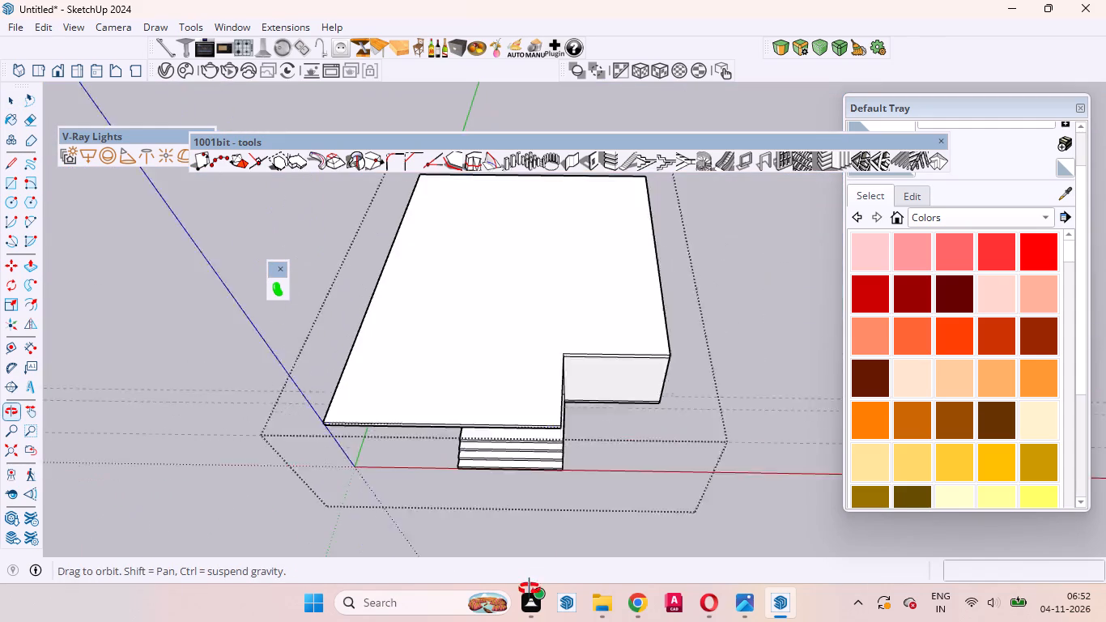
middle_click_drag(530, 589, 530, 591)
scroll(537, 407, "up", 4)
left_click(527, 415)
middle_click_drag(500, 409, 691, 436)
key("l")
scroll(603, 377, "up", 7)
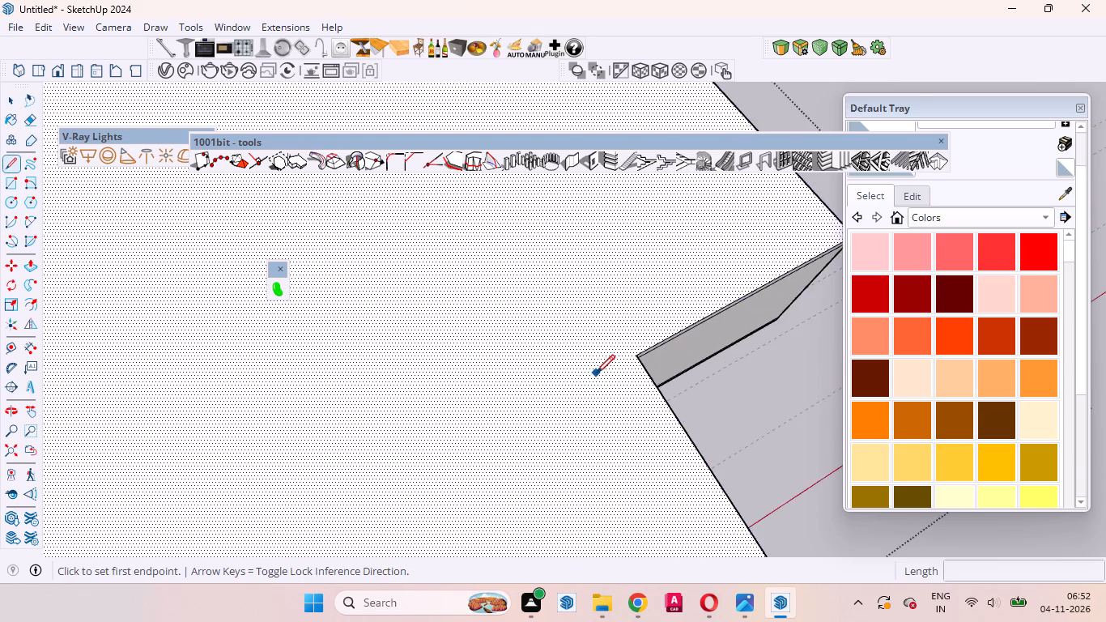
scroll(596, 373, "up", 4)
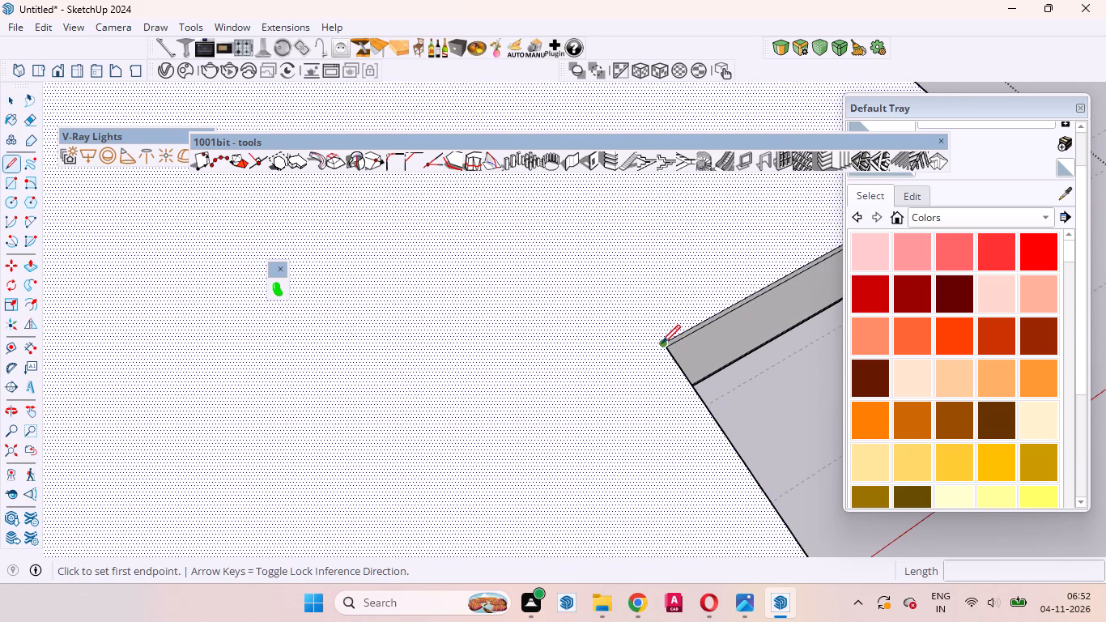
left_click(661, 343)
scroll(640, 364, "down", 15)
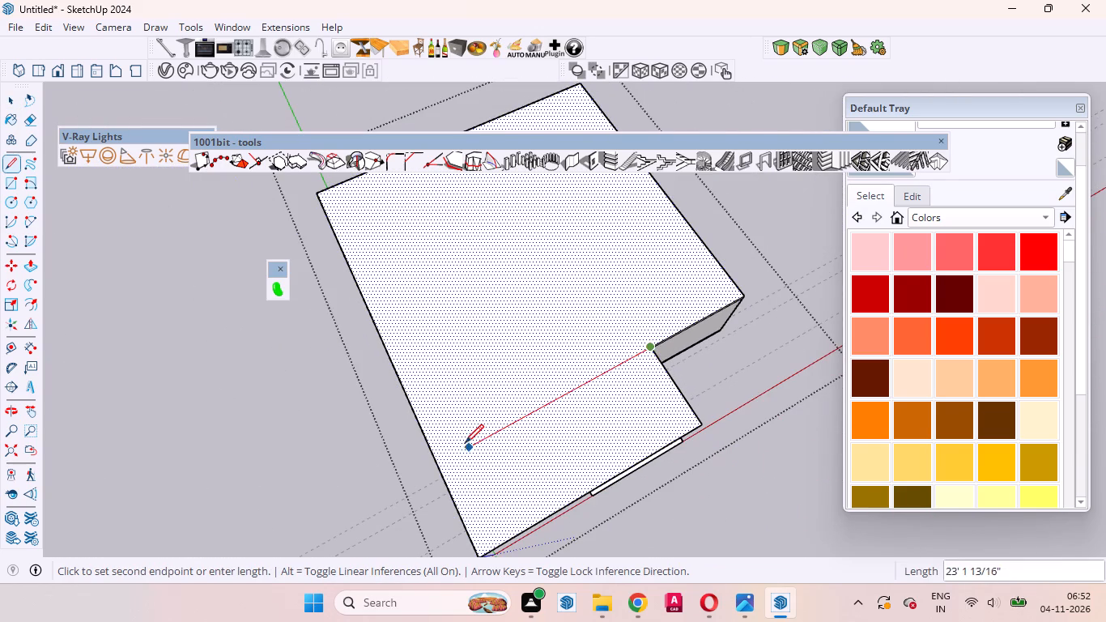
left_click(435, 462)
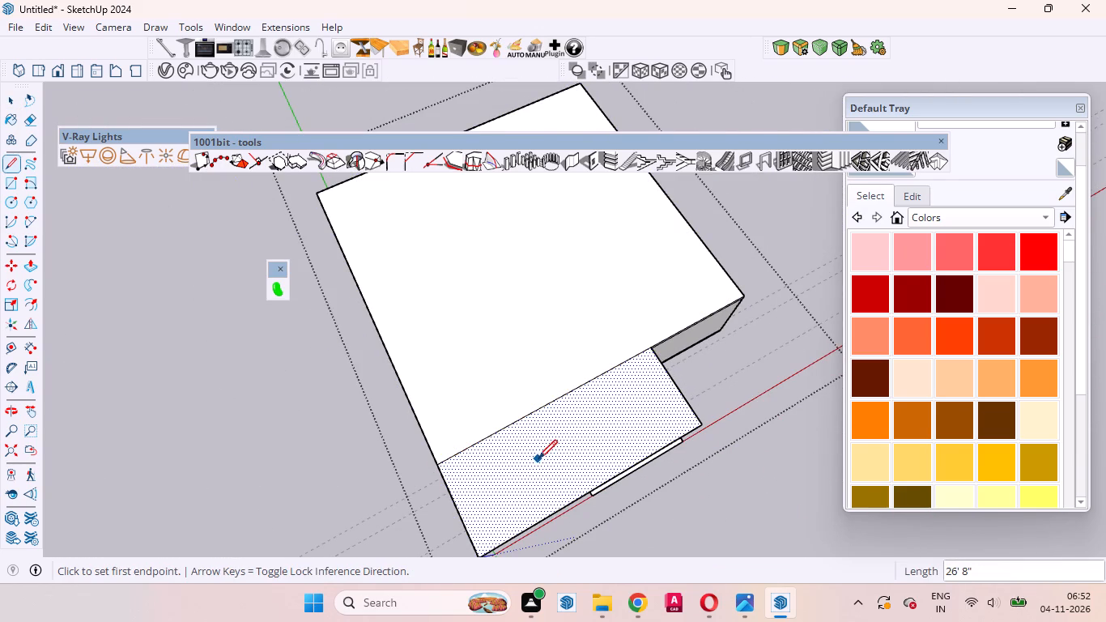
key("space")
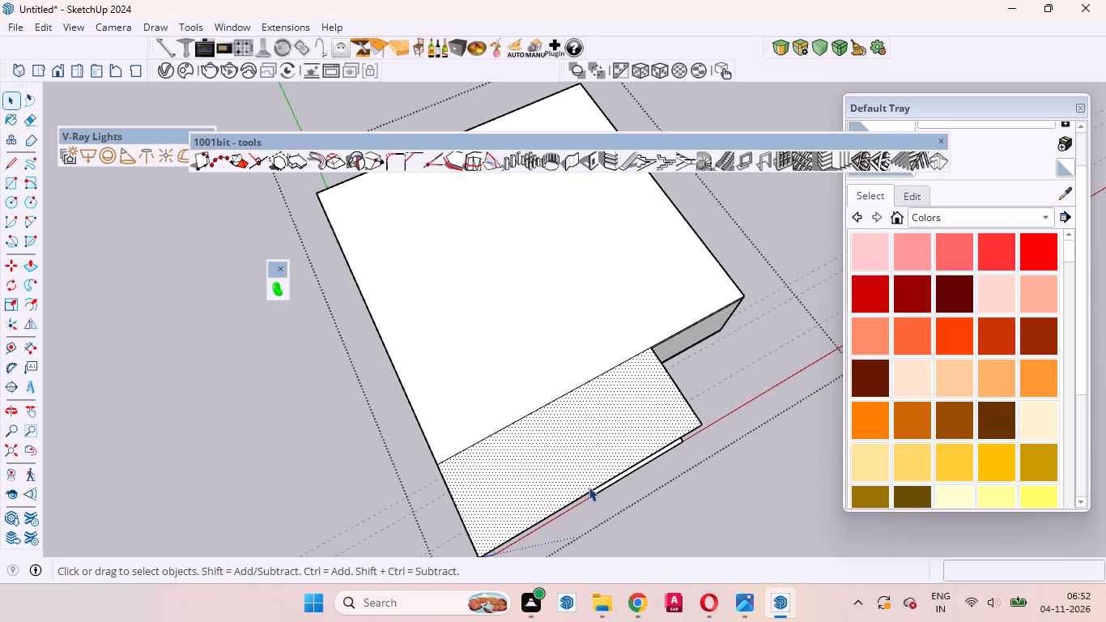
Pull the overhang's top face up 2" with Push/Pull, creating a new starting face.
middle_click_drag(564, 485, 433, 235)
scroll(589, 187, "up", 9)
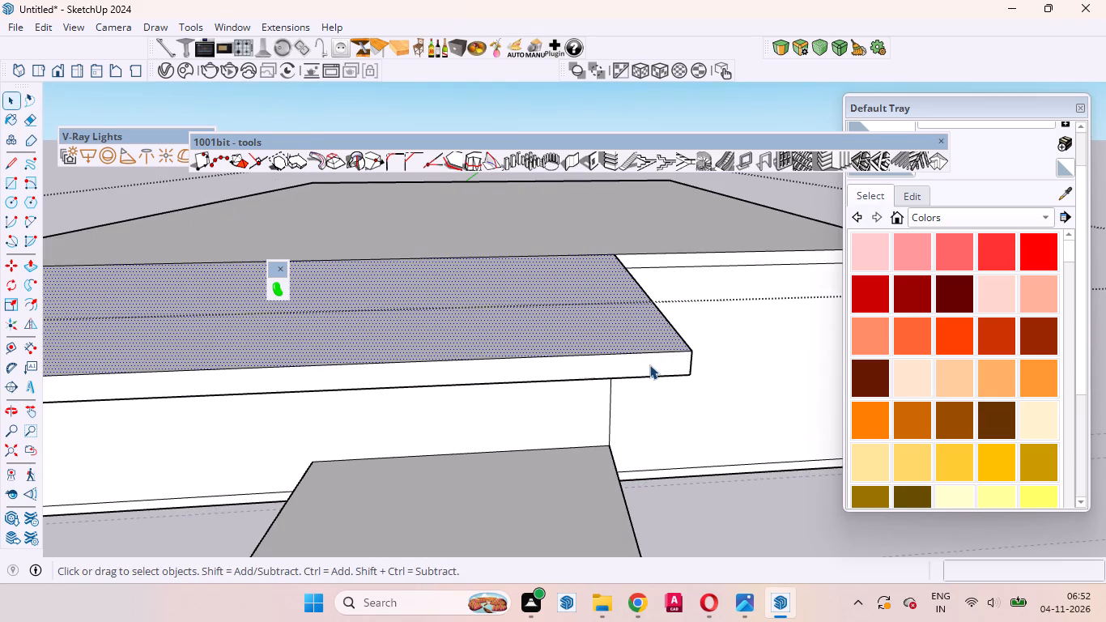
key("p")
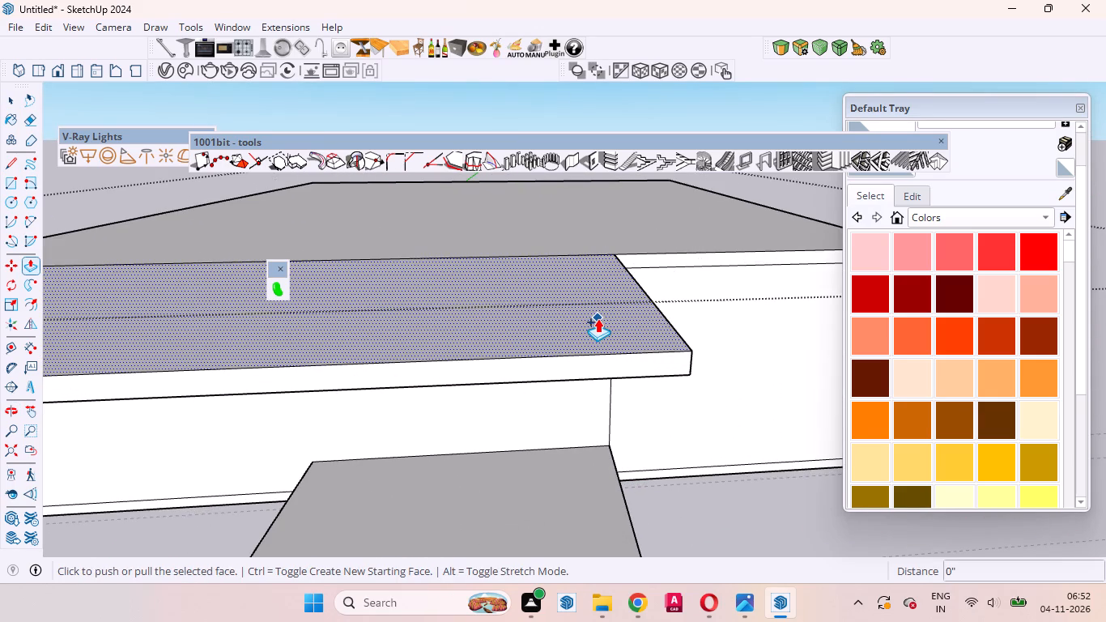
left_click_drag(598, 318, 598, 308)
key("2")
key("Return")
key("space")
Examine the raised overhang, the steps and the front wall from above, close up and from the front.
scroll(601, 326, "down", 9)
middle_click_drag(591, 407, 578, 398)
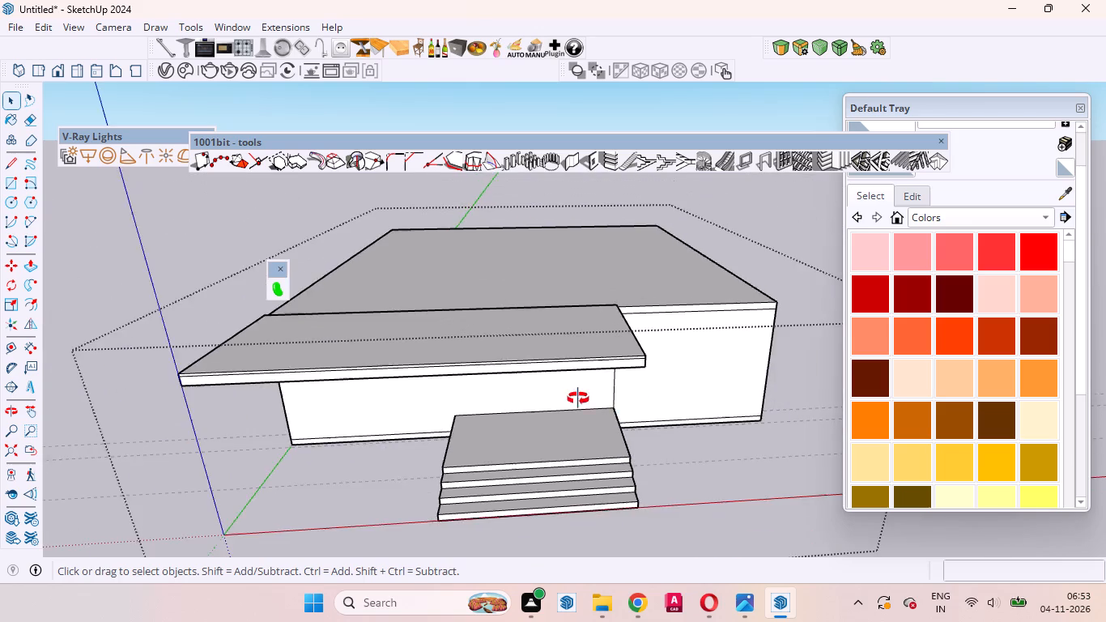
middle_click_drag(578, 398, 548, 317)
scroll(603, 300, "up", 5)
middle_click_drag(609, 281, 459, 502)
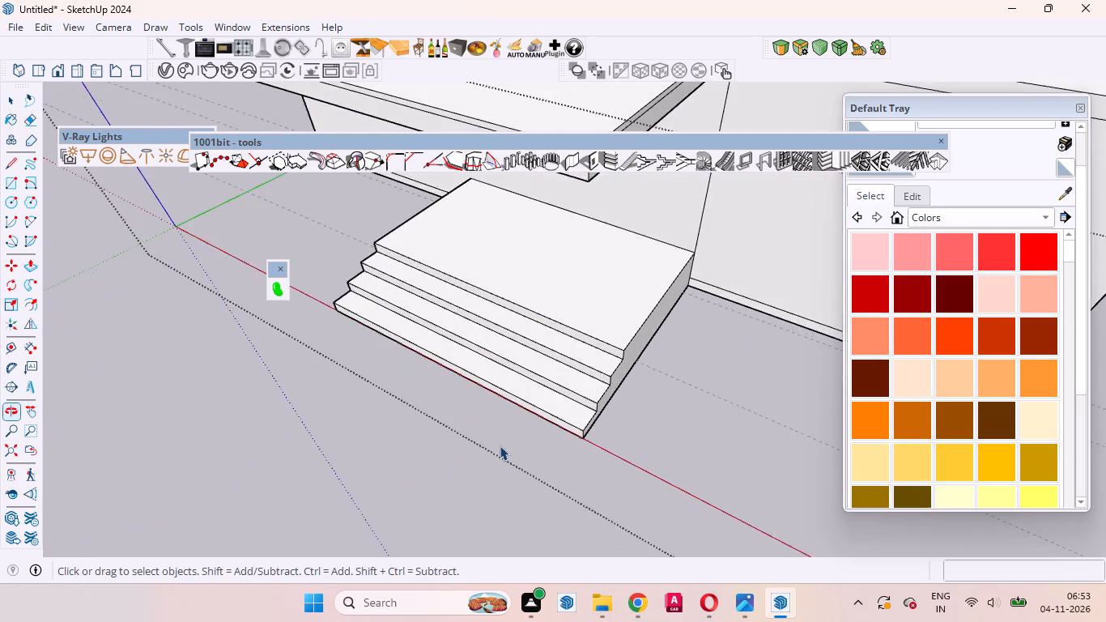
scroll(640, 334, "down", 9)
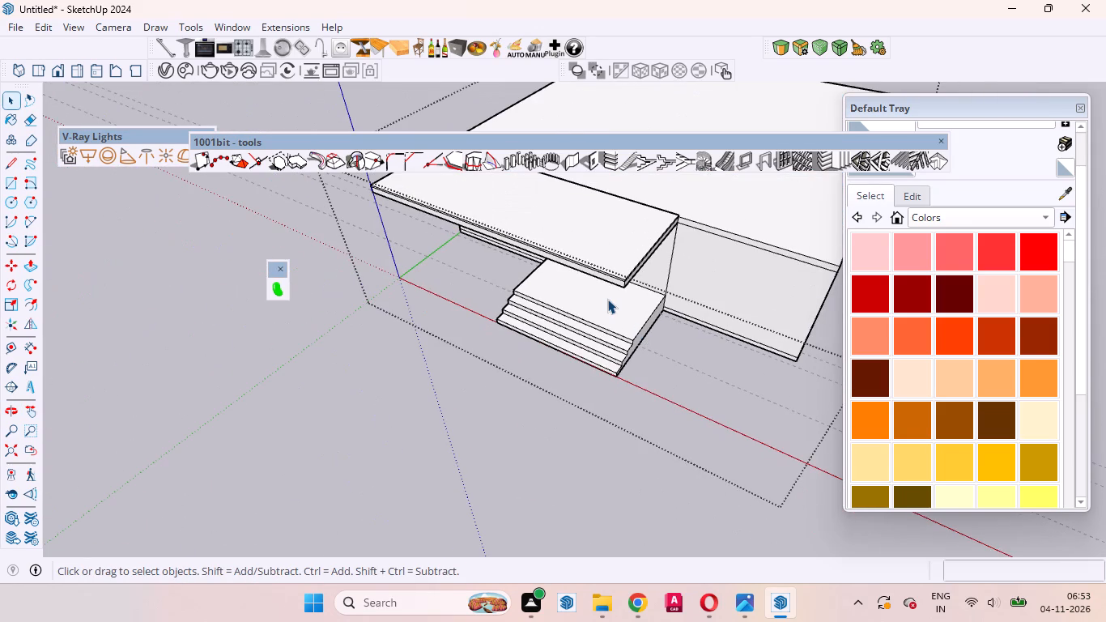
scroll(592, 309, "down", 6)
middle_click_drag(620, 334, 742, 180)
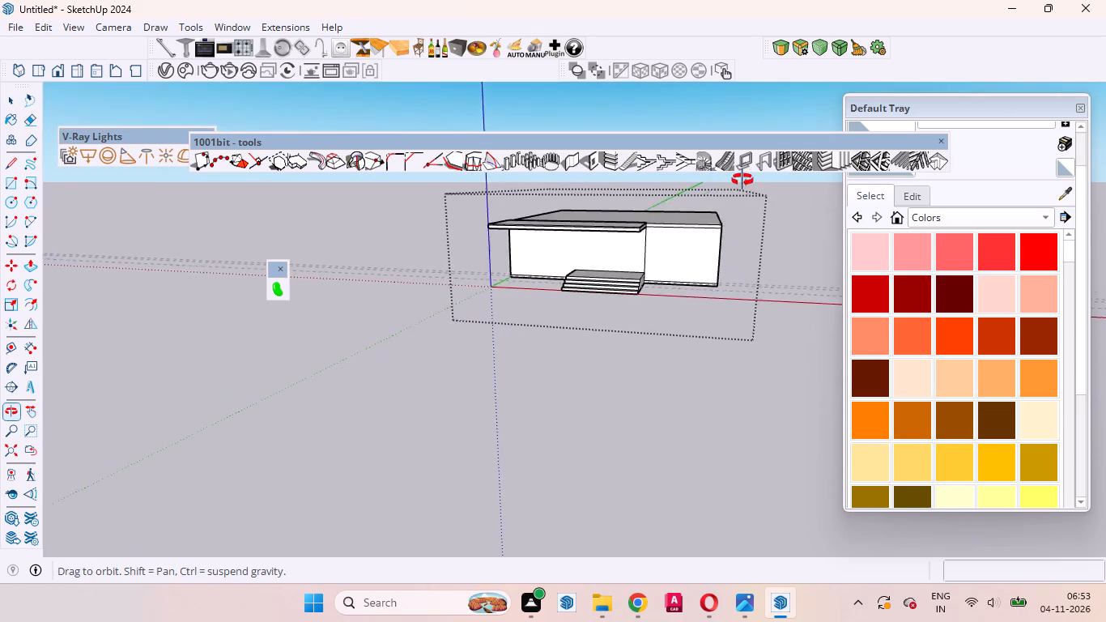
middle_click_drag(742, 180, 785, 150)
middle_click(785, 150)
scroll(733, 209, "up", 3)
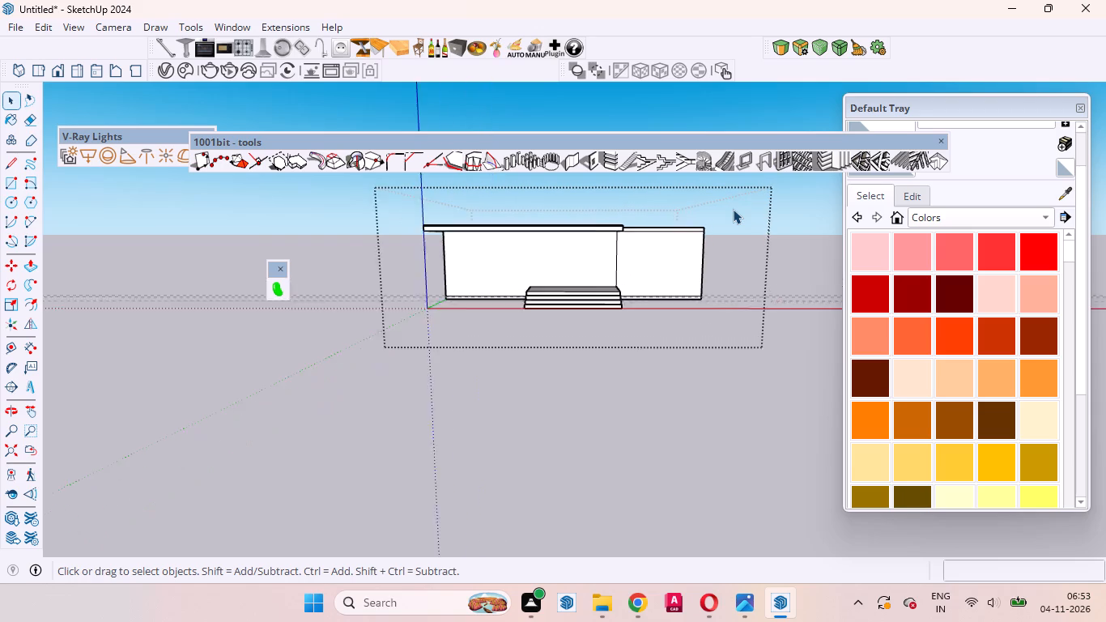
scroll(733, 209, "up", 3)
middle_click_drag(609, 272, 661, 249)
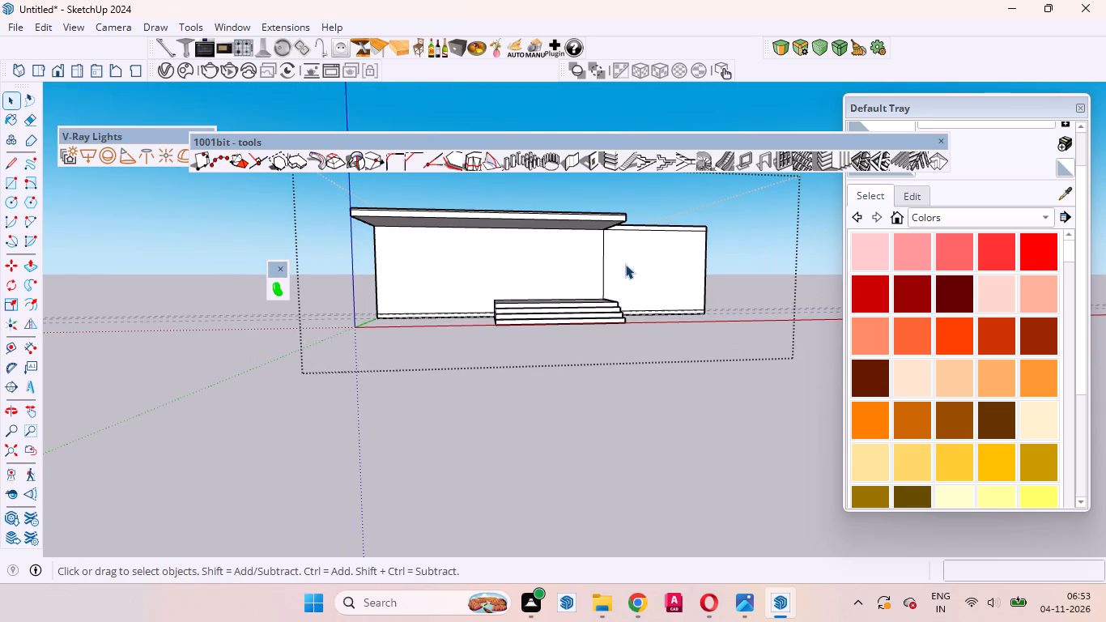
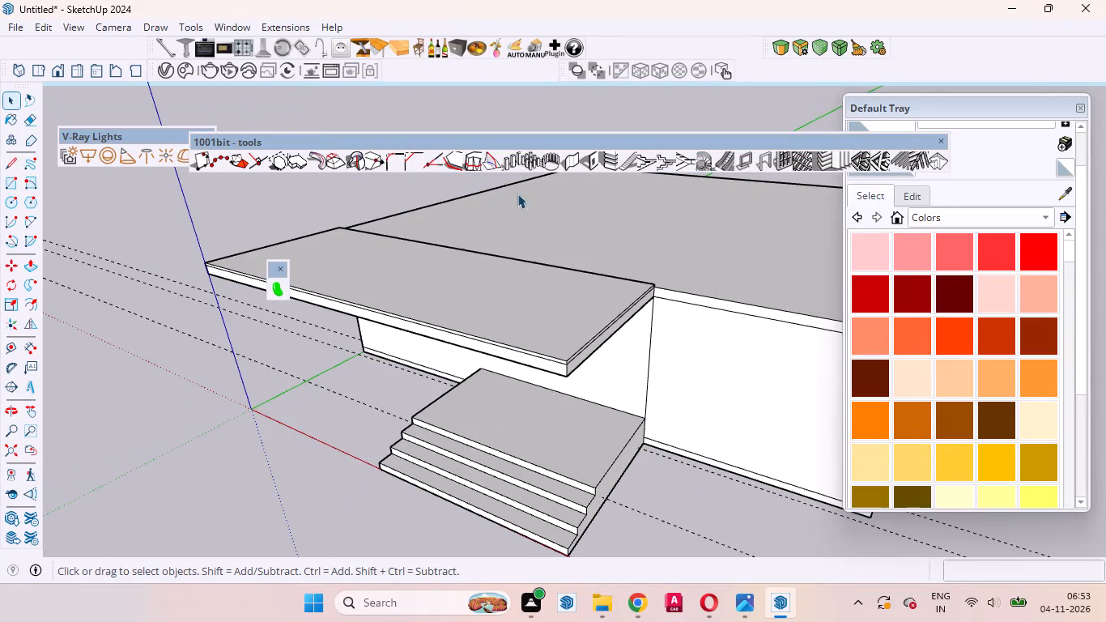
Examine the raised overhang, the steps and the front wall from close up, from above and from the front.
middle_click_drag(676, 305, 268, 430)
scroll(456, 283, "up", 17)
middle_click_drag(490, 394, 445, 330)
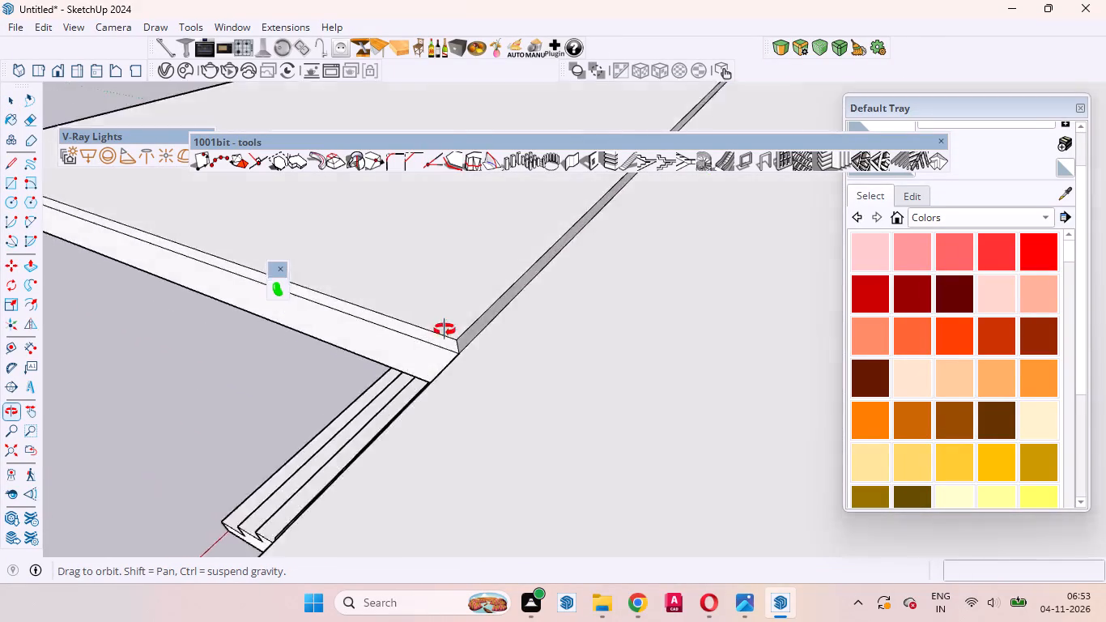
middle_click_drag(445, 330, 879, 267)
scroll(549, 321, "down", 19)
middle_click_drag(451, 390, 463, 390)
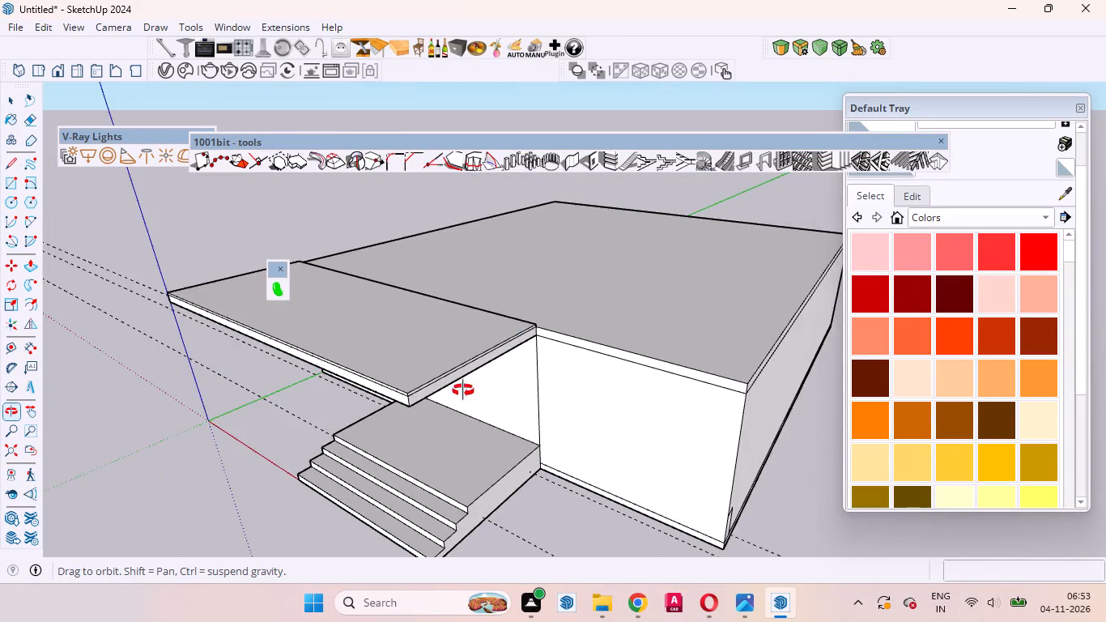
middle_click_drag(463, 390, 601, 327)
scroll(601, 327, "up", 1)
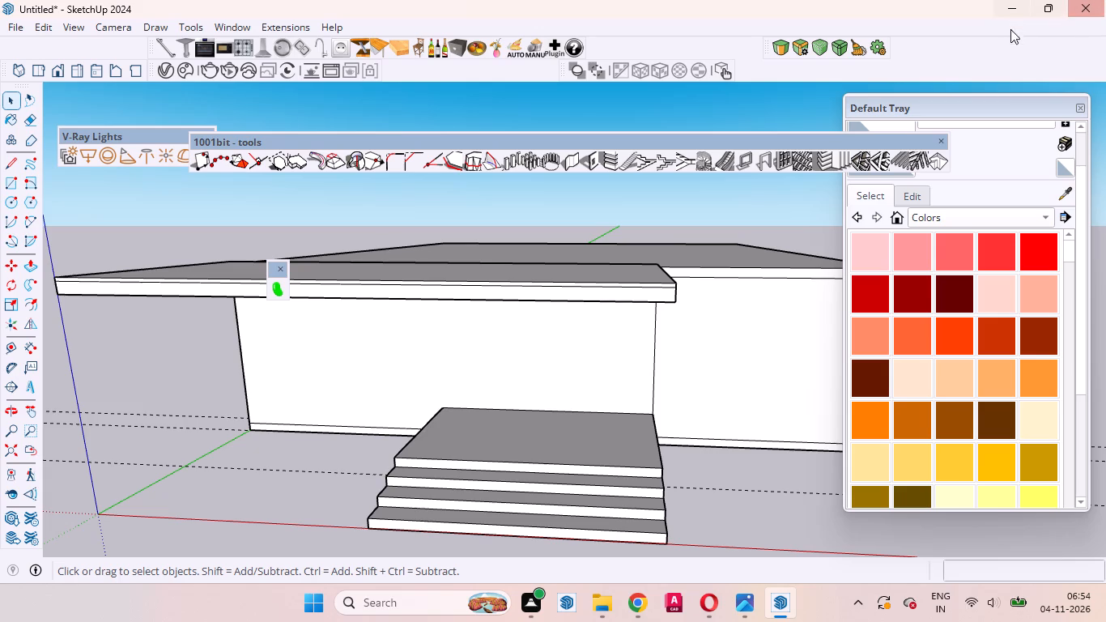
Pull the side and front faces of the overhang's raised 2" top layer outward by 1" with Push/Pull.
scroll(650, 301, "up", 13)
middle_click_drag(681, 289, 508, 296)
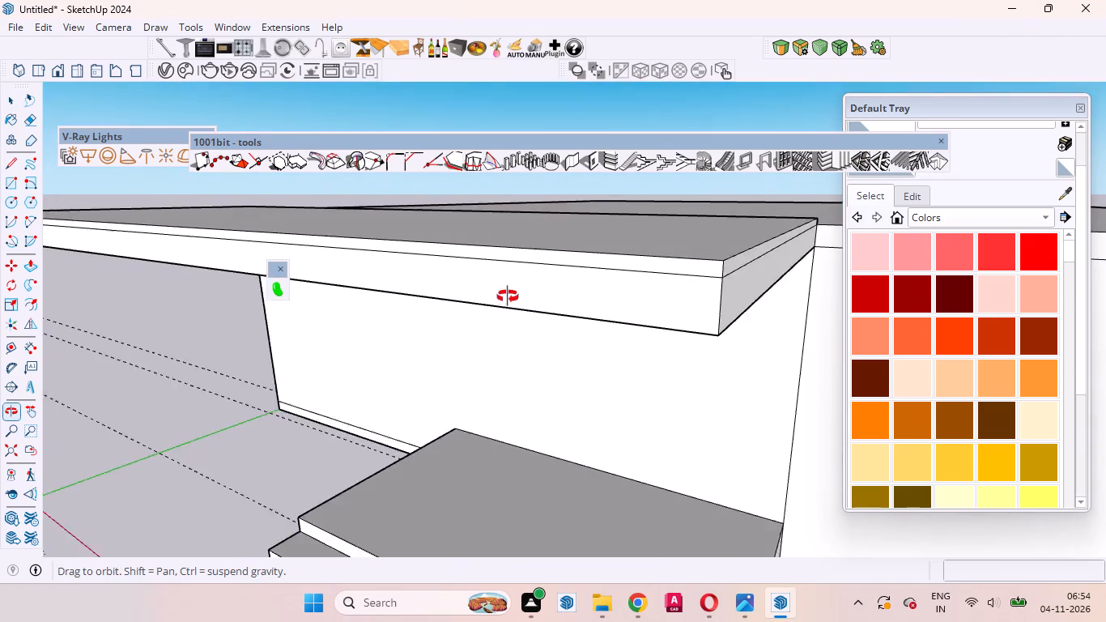
middle_click_drag(508, 296, 496, 293)
scroll(691, 336, "up", 12)
left_click(733, 303)
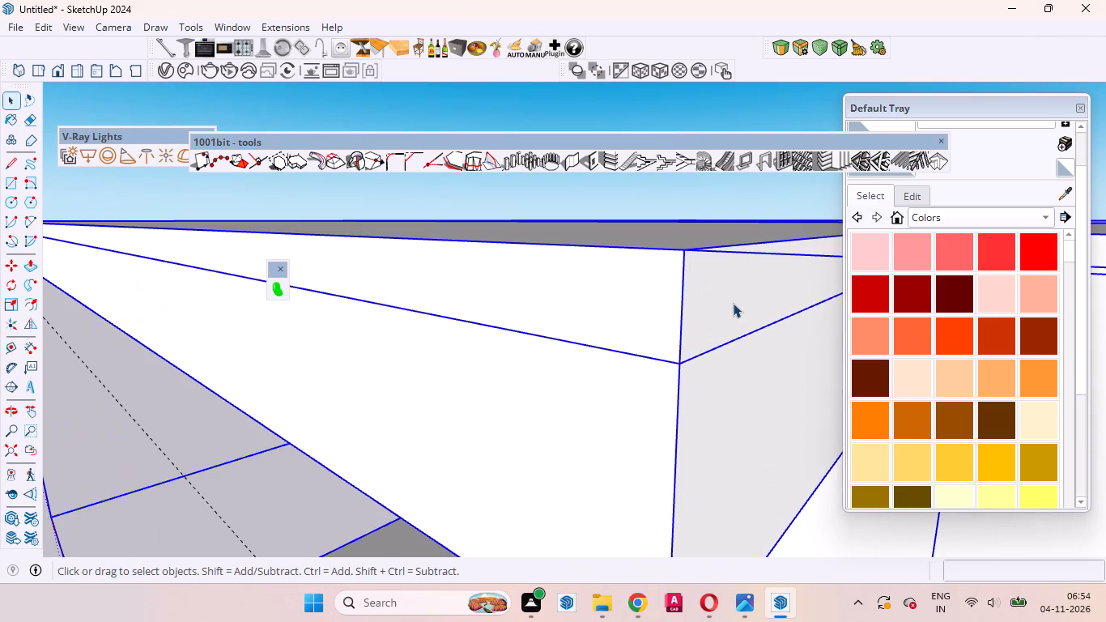
triple_click(733, 303)
left_click(731, 300)
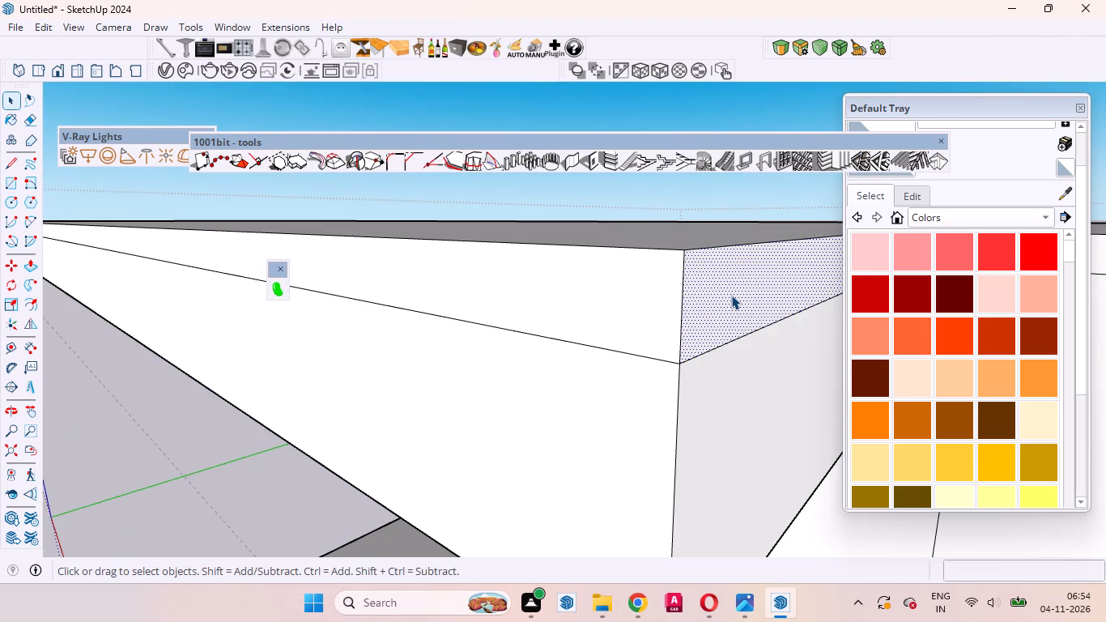
key("p")
left_click_drag(731, 295, 740, 302)
key("1")
key("Return")
double_click(682, 311)
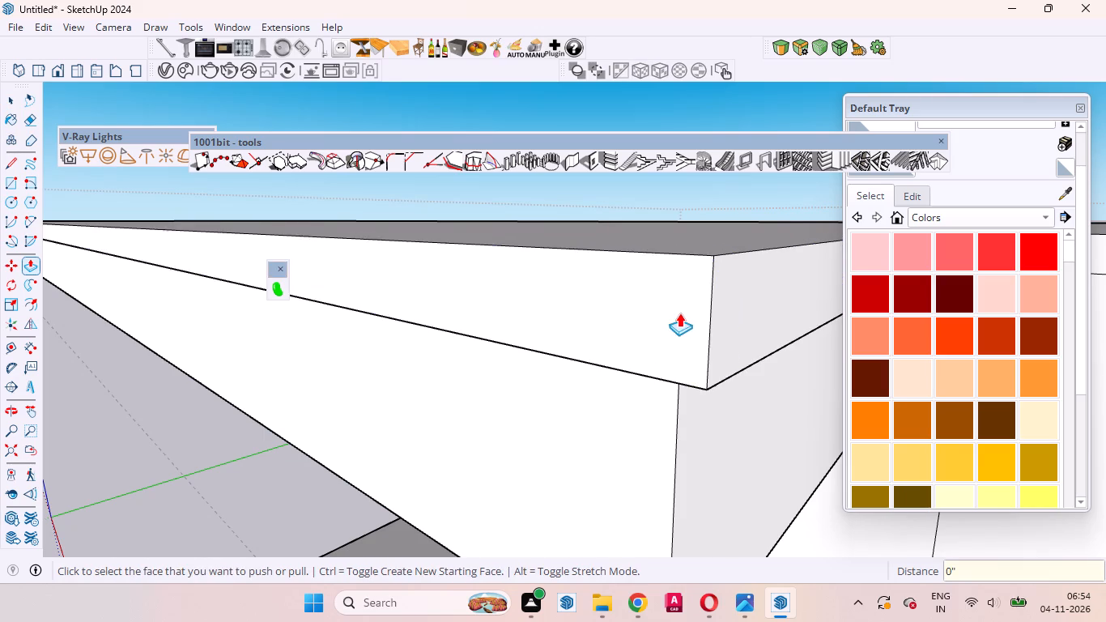
Repeat the 1" outward pull on the opposite side face of the overhang's top layer.
scroll(706, 347, "down", 9)
scroll(713, 345, "up", 1)
scroll(715, 345, "down", 20)
scroll(715, 345, "down", 1)
middle_click_drag(595, 376, 883, 424)
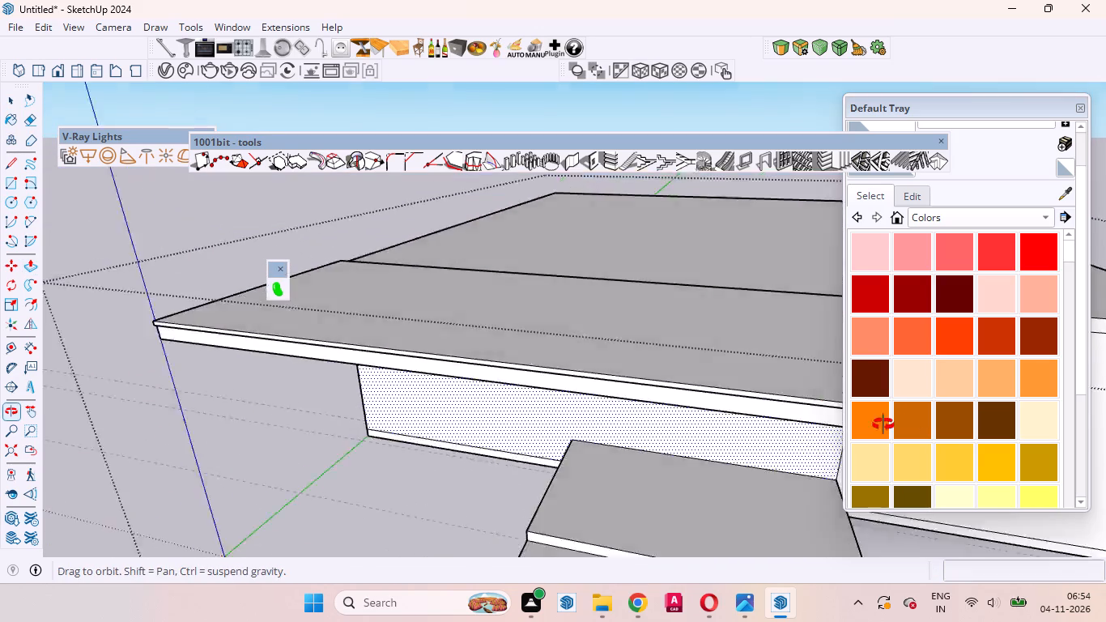
middle_click_drag(883, 424, 911, 424)
scroll(872, 406, "down", 10)
scroll(363, 413, "down", 11)
scroll(353, 404, "up", 5)
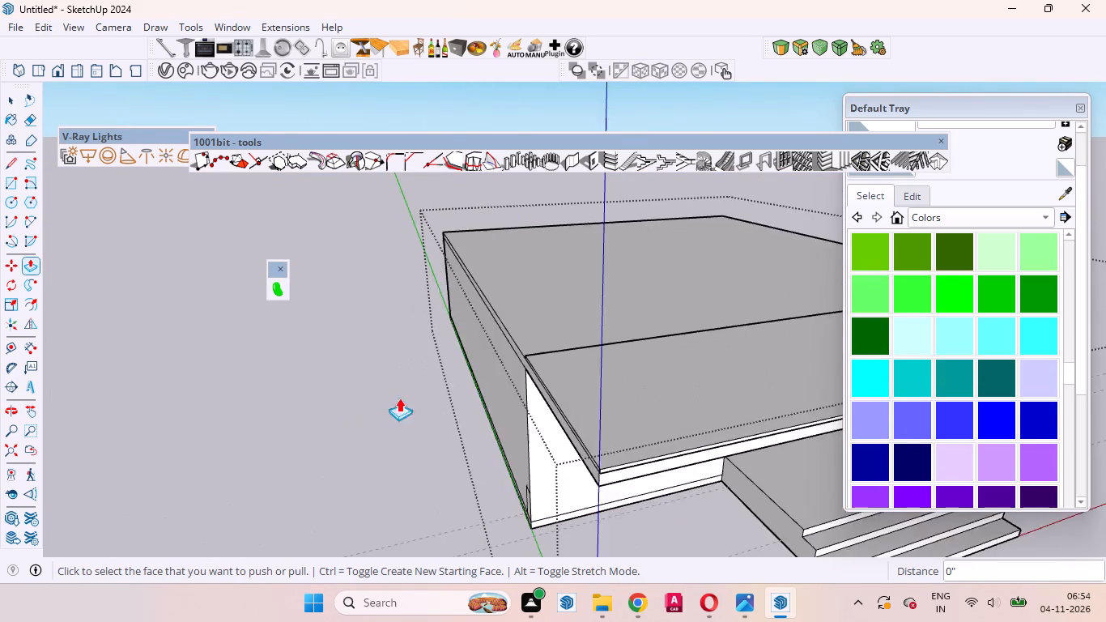
scroll(399, 398, "up", 19)
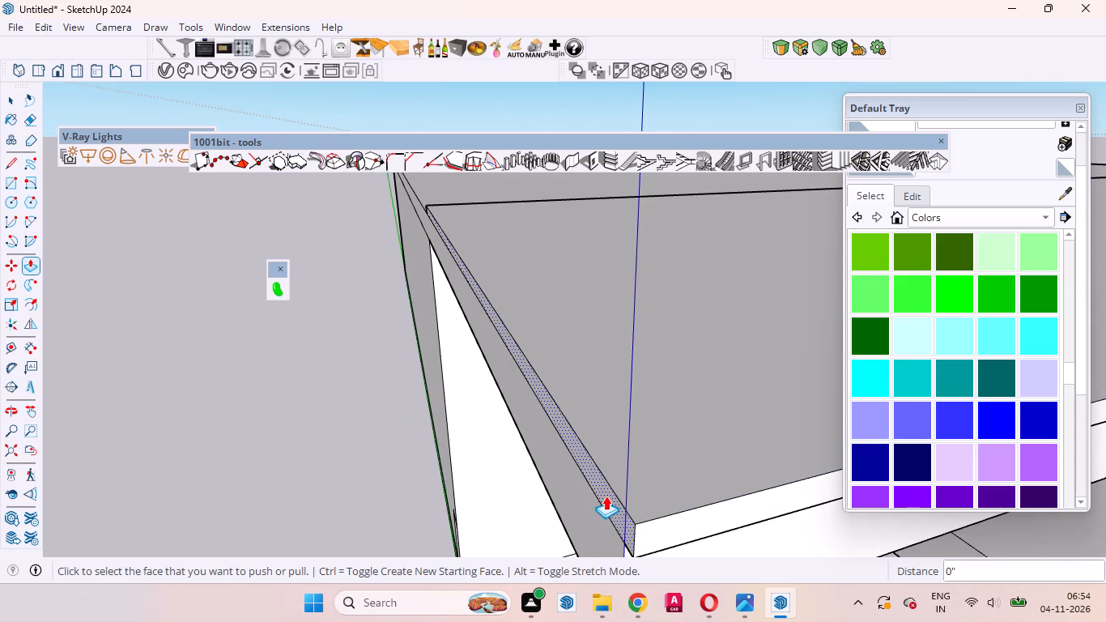
double_click(606, 496)
Examine the overhang's projecting top lip and the building front from low down, from afar and from above.
scroll(478, 437, "down", 11)
scroll(570, 496, "up", 1)
middle_click_drag(570, 496, 470, 352)
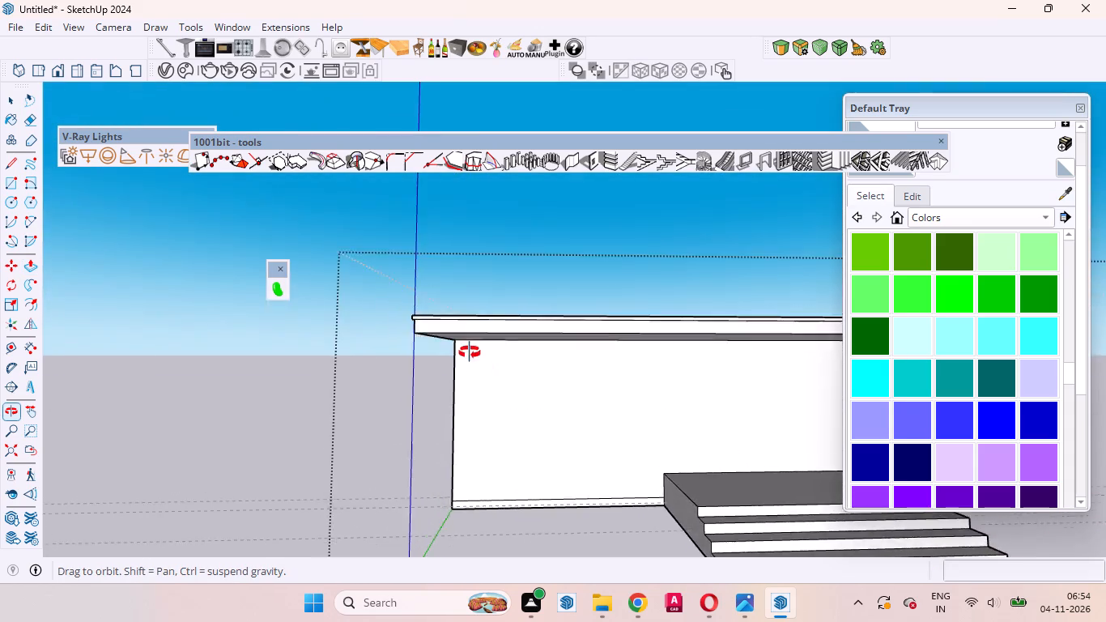
middle_click_drag(470, 352, 293, 396)
scroll(595, 411, "down", 10)
middle_click_drag(655, 474, 666, 465)
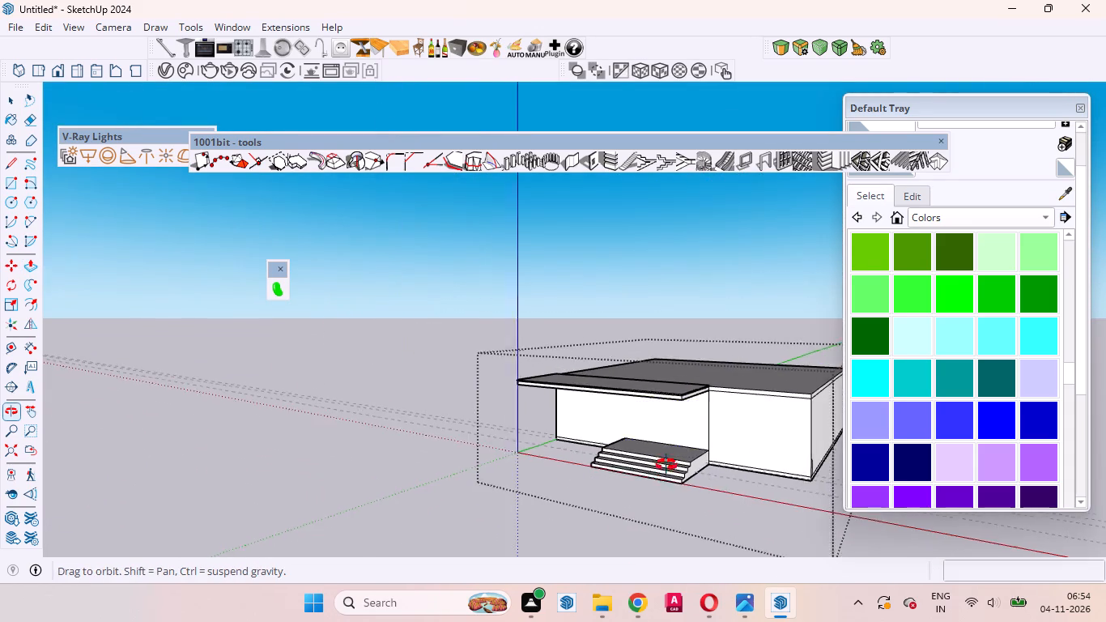
middle_click_drag(666, 465, 812, 369)
left_click(699, 432)
key("space")
scroll(757, 405, "down", 5)
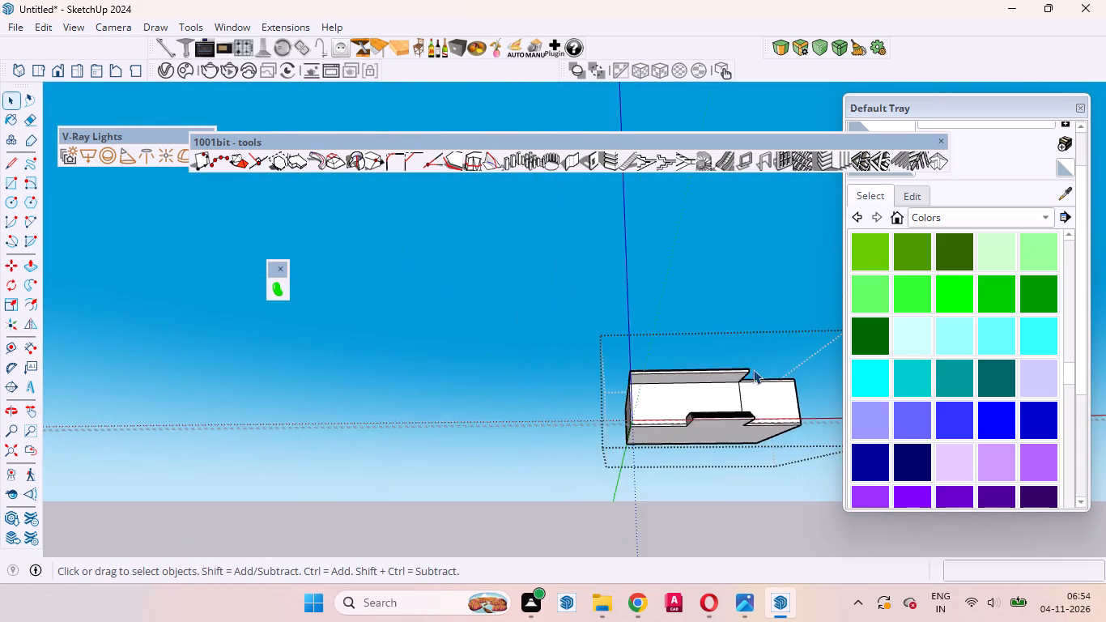
middle_click_drag(752, 373, 472, 604)
scroll(664, 498, "up", 9)
middle_click_drag(650, 526, 876, 391)
scroll(712, 360, "up", 5)
middle_click_drag(681, 405, 717, 413)
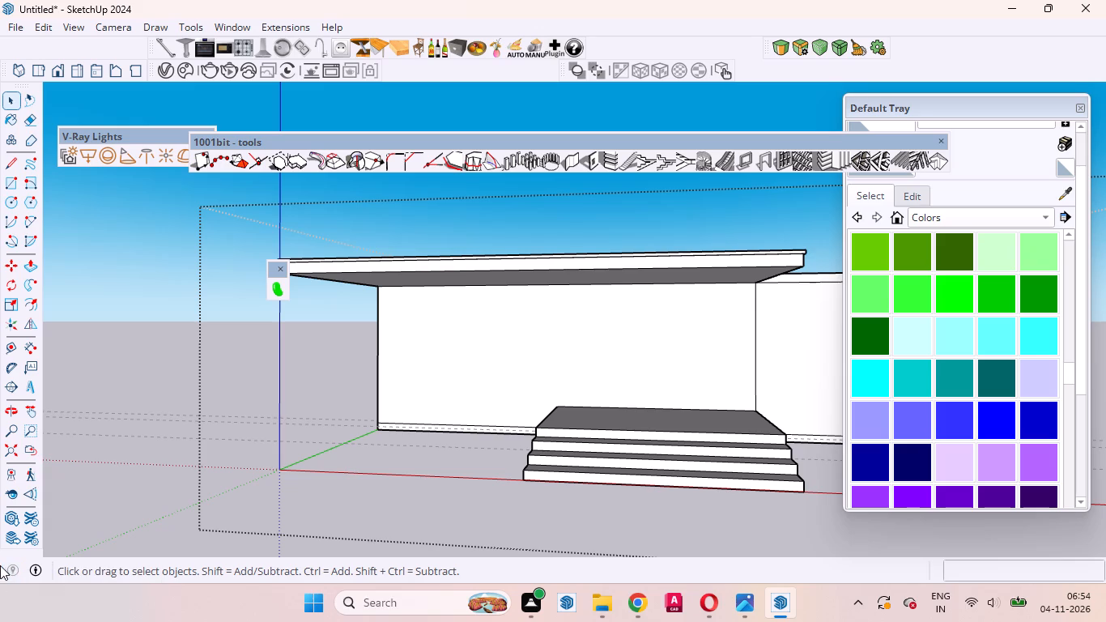
scroll(0, 567, "down", 2)
middle_click_drag(57, 594, 0, 620)
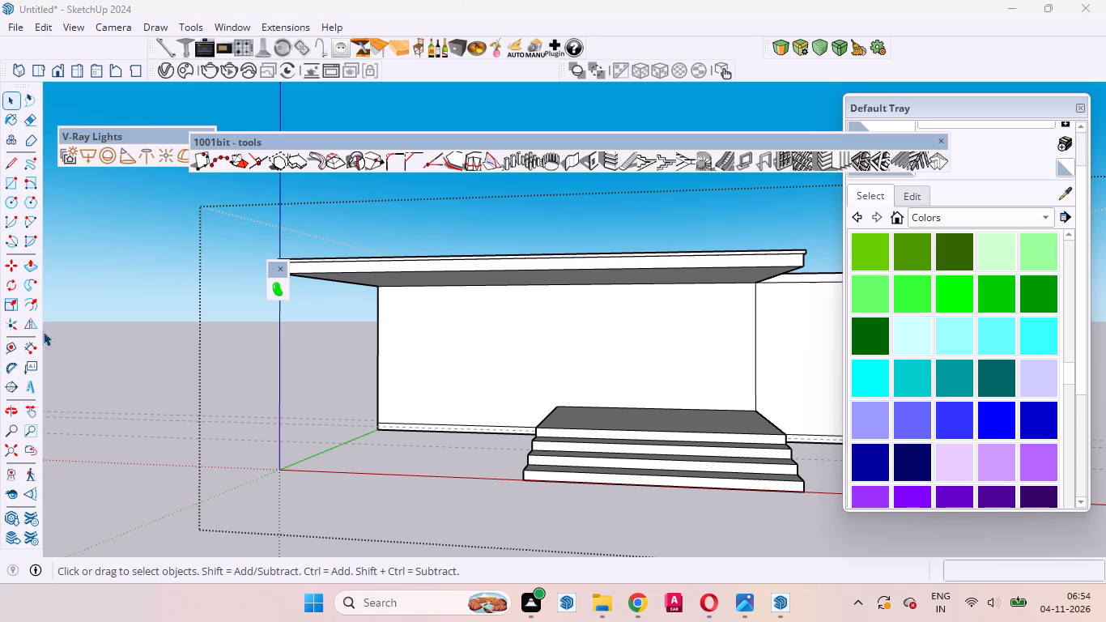
middle_click_drag(436, 380, 420, 487)
scroll(412, 423, "down", 5)
middle_click_drag(610, 422, 655, 308)
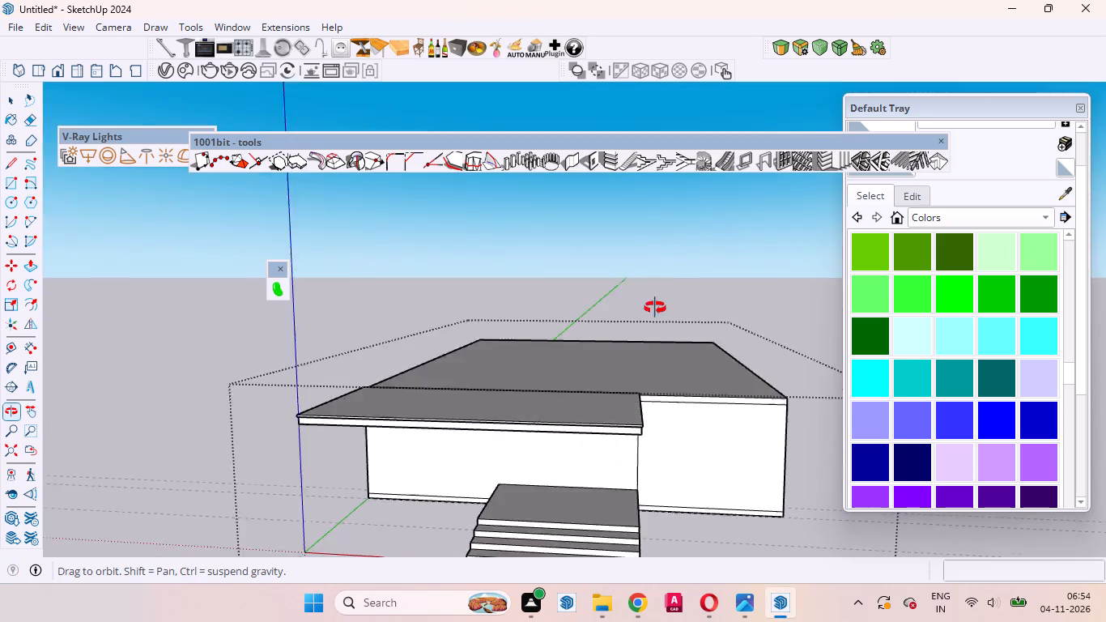
middle_click_drag(655, 308, 686, 258)
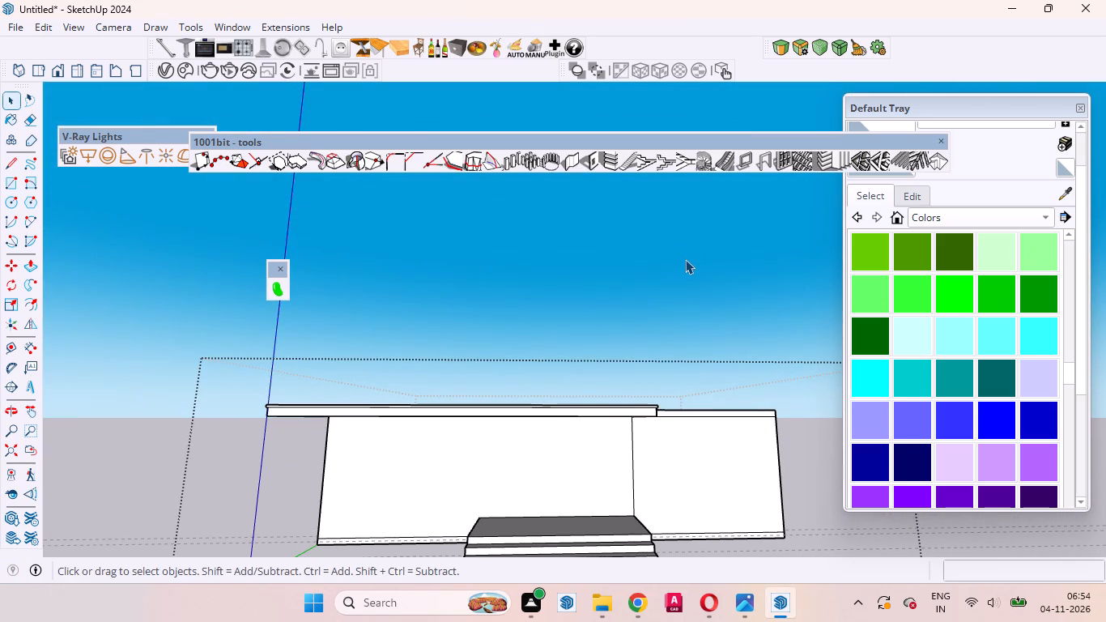
Round the slab's and top lip's vertical edges at both front corners of the overhang, with about 2 1/16" offset and 6 segments.
scroll(672, 404, "up", 16)
middle_click_drag(633, 418, 506, 412)
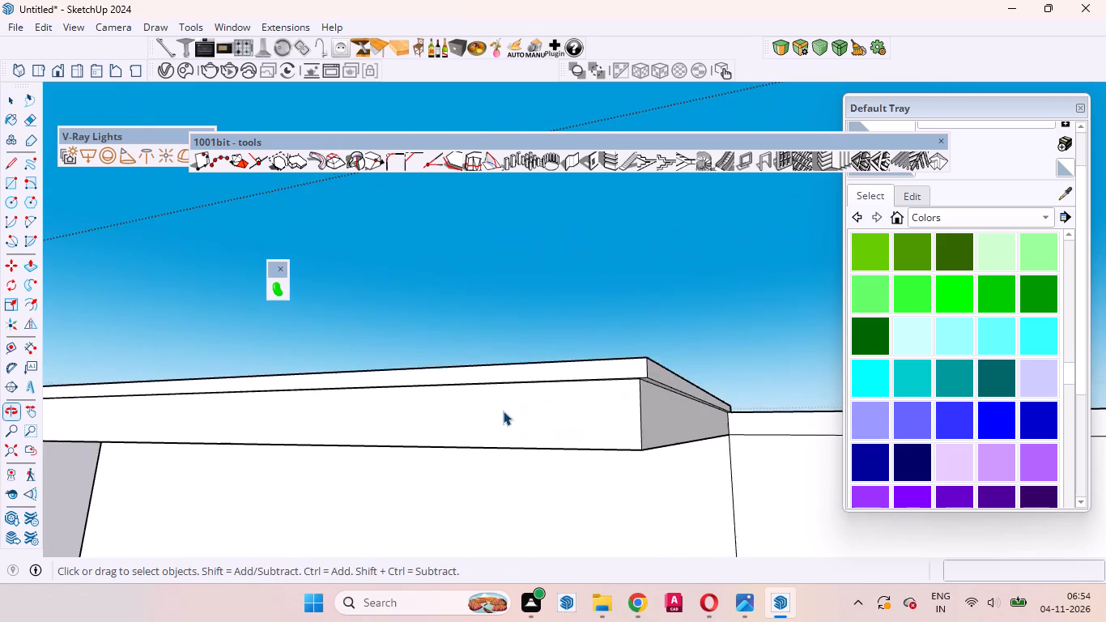
scroll(629, 438, "up", 4)
left_click(644, 394, "ctrl")
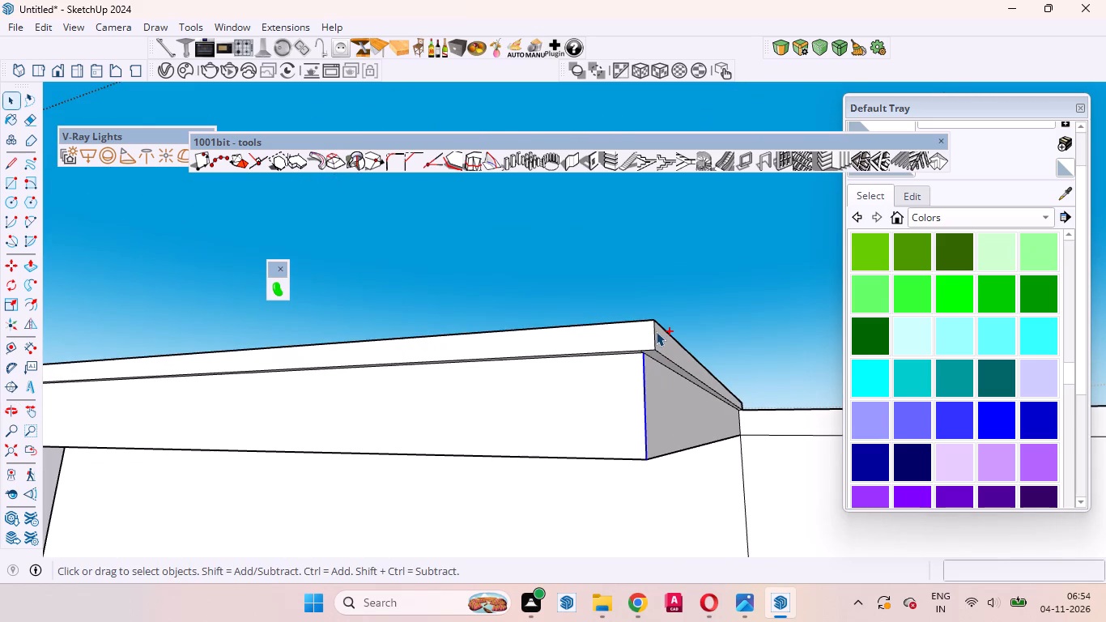
left_click(656, 331, "ctrl")
scroll(785, 371, "down", 11, "ctrl")
scroll(453, 366, "up", 1, "ctrl")
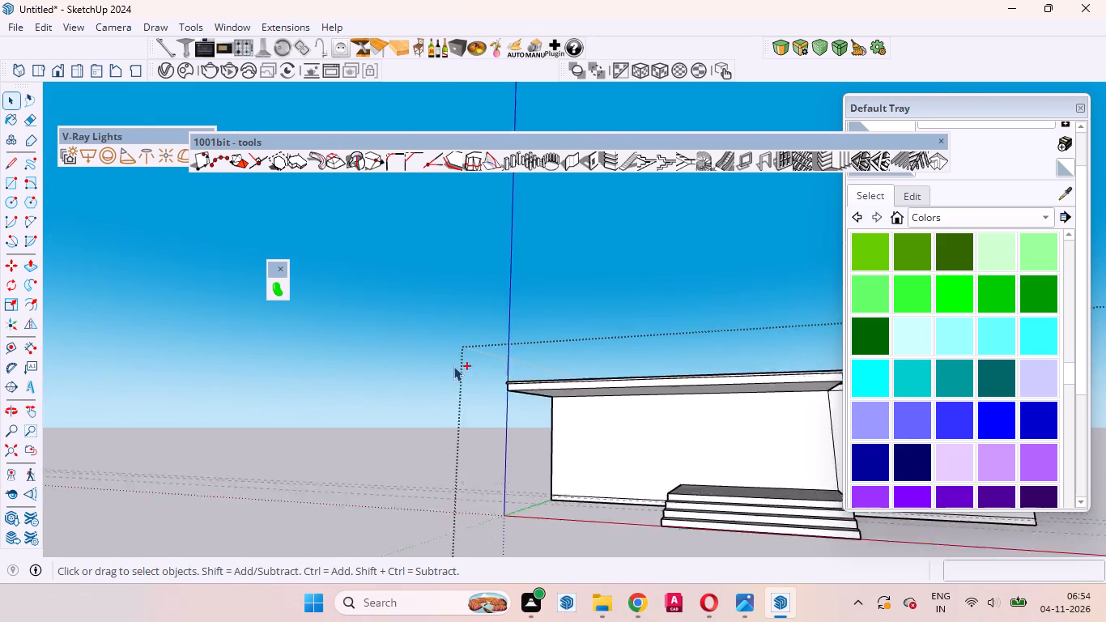
scroll(453, 366, "up", 20, "ctrl")
scroll(453, 366, "up", 6, "ctrl")
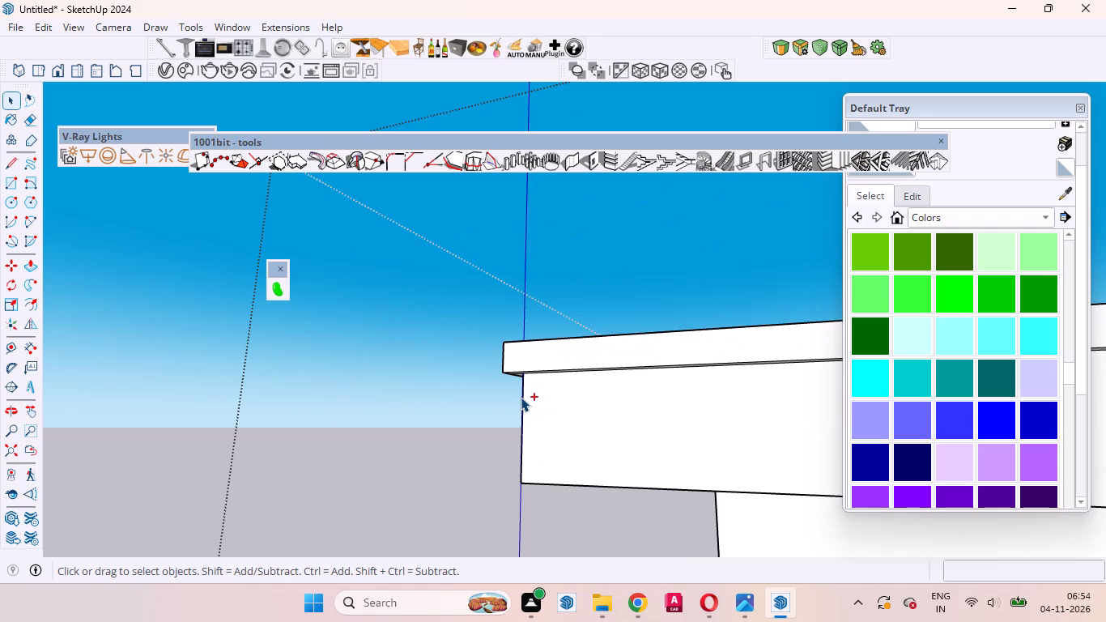
left_click(522, 398, "ctrl")
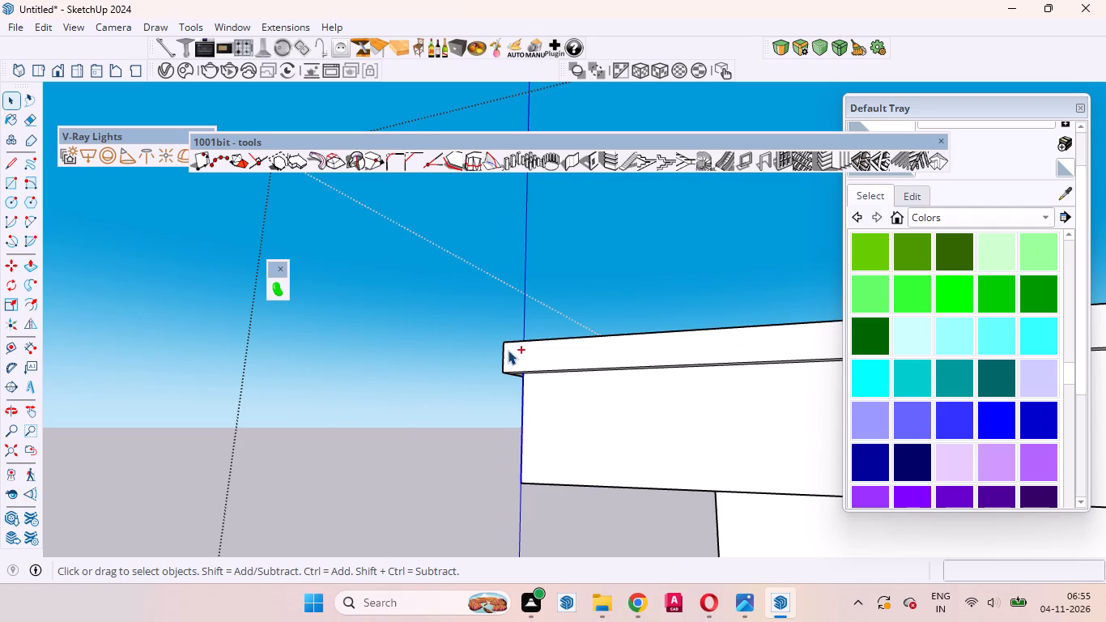
left_click(504, 352, "ctrl")
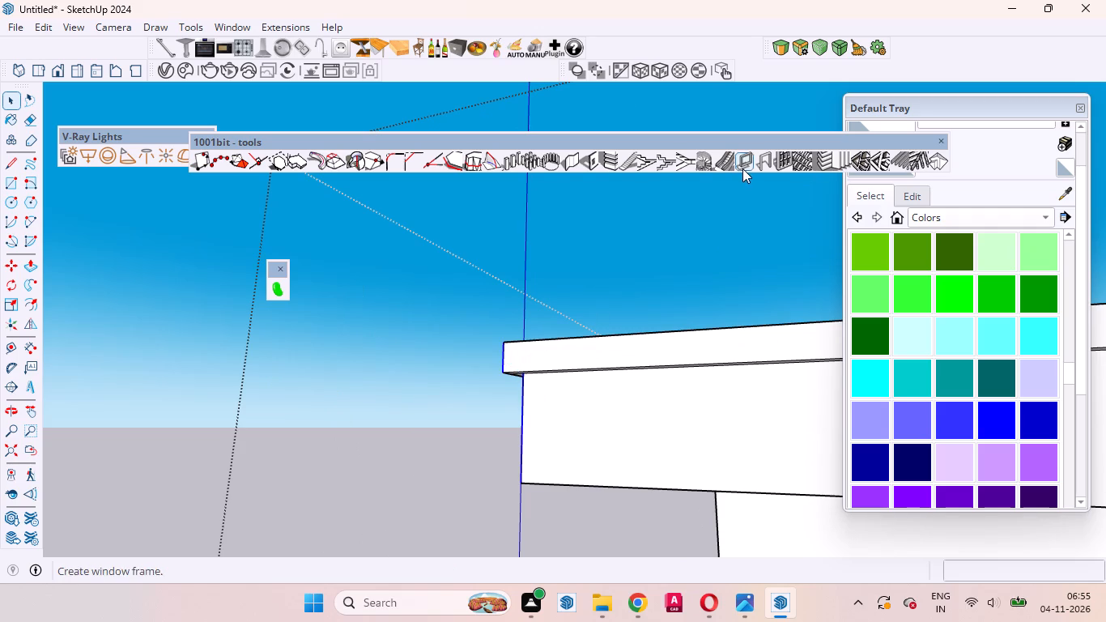
left_click(775, 44)
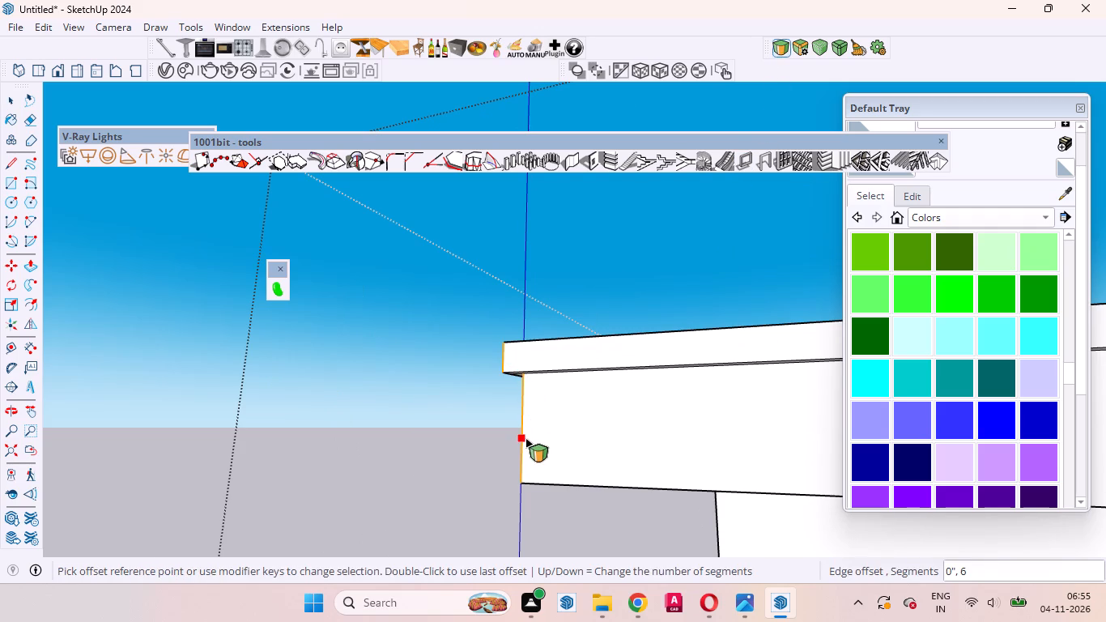
left_click(525, 438)
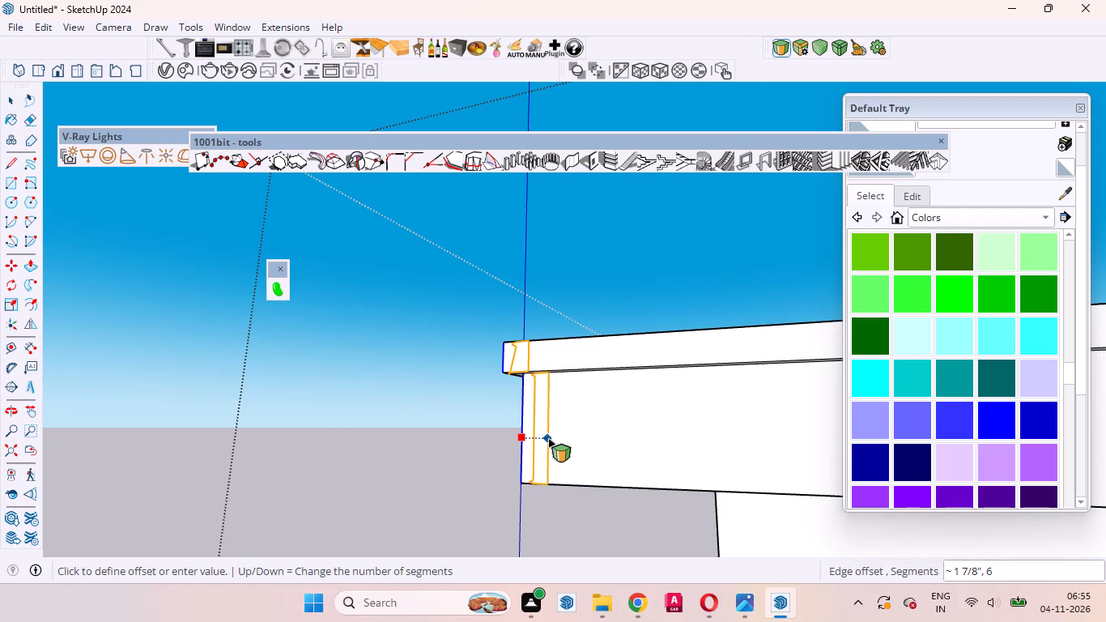
middle_click_drag(548, 438, 778, 543)
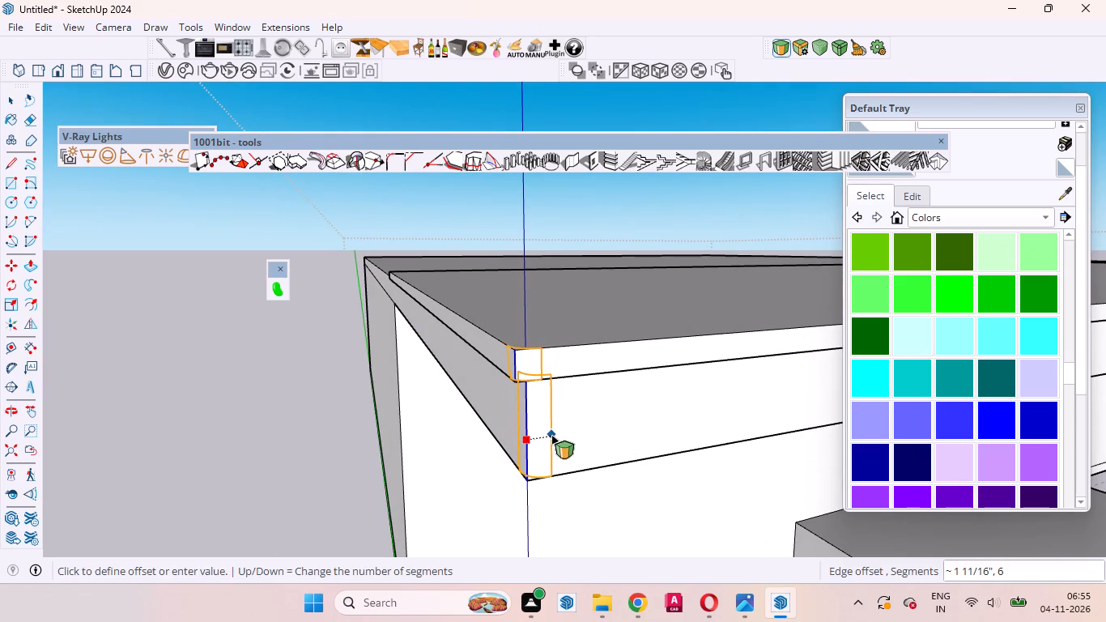
left_click(556, 435)
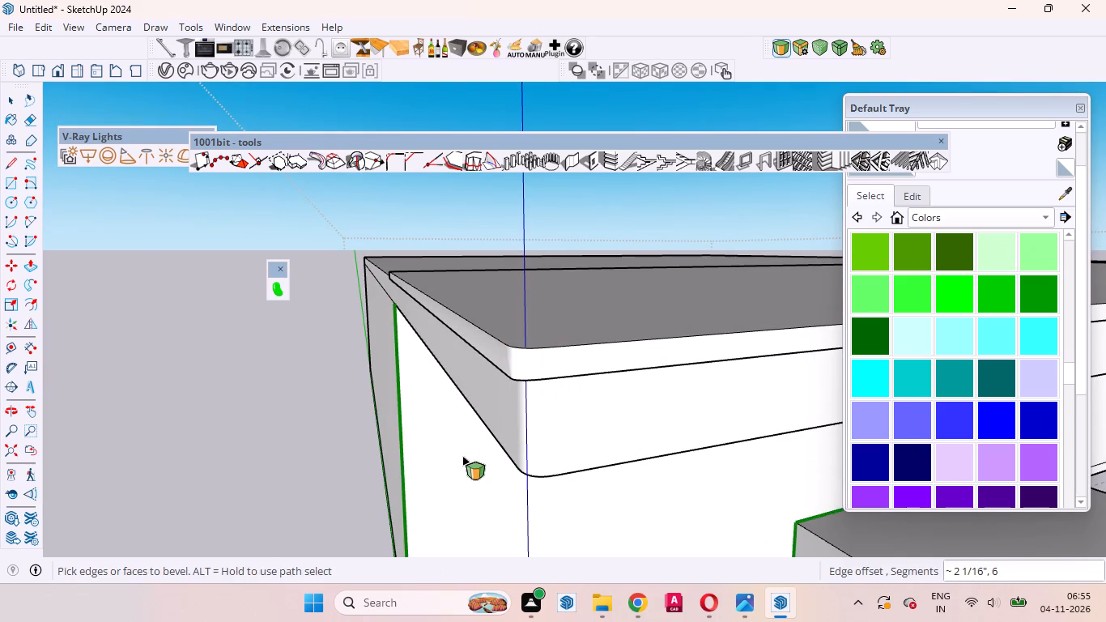
Examine the rounded overhang corner near the blue axis from below and from the front.
middle_click_drag(462, 456, 256, 324)
scroll(338, 381, "down", 8)
scroll(413, 390, "up", 5)
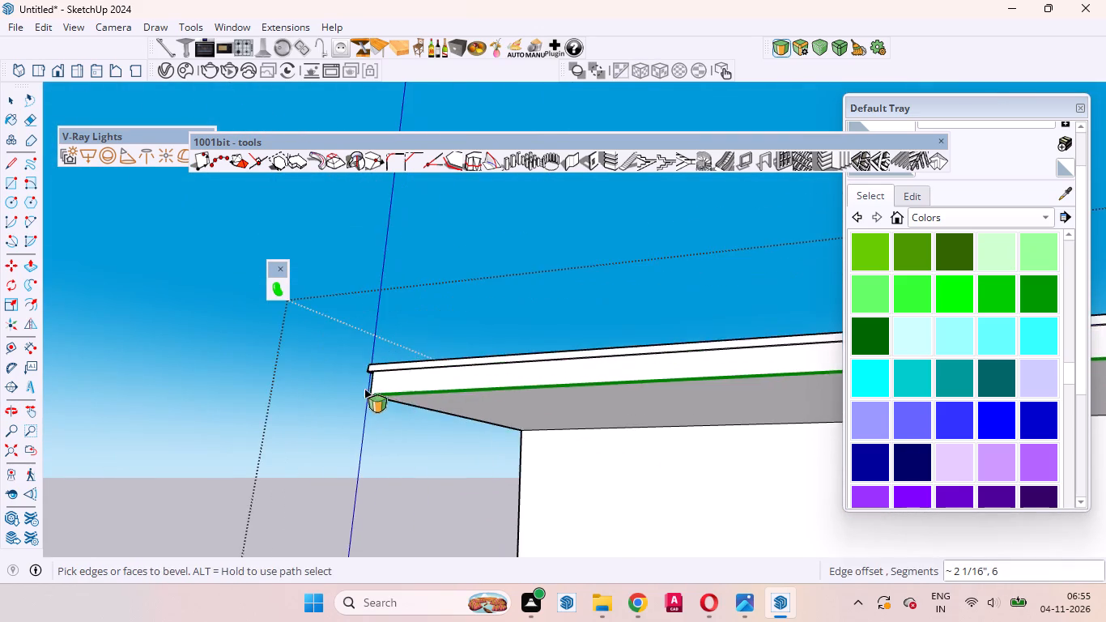
scroll(364, 389, "up", 9)
scroll(355, 380, "down", 7)
middle_click_drag(354, 384, 368, 279)
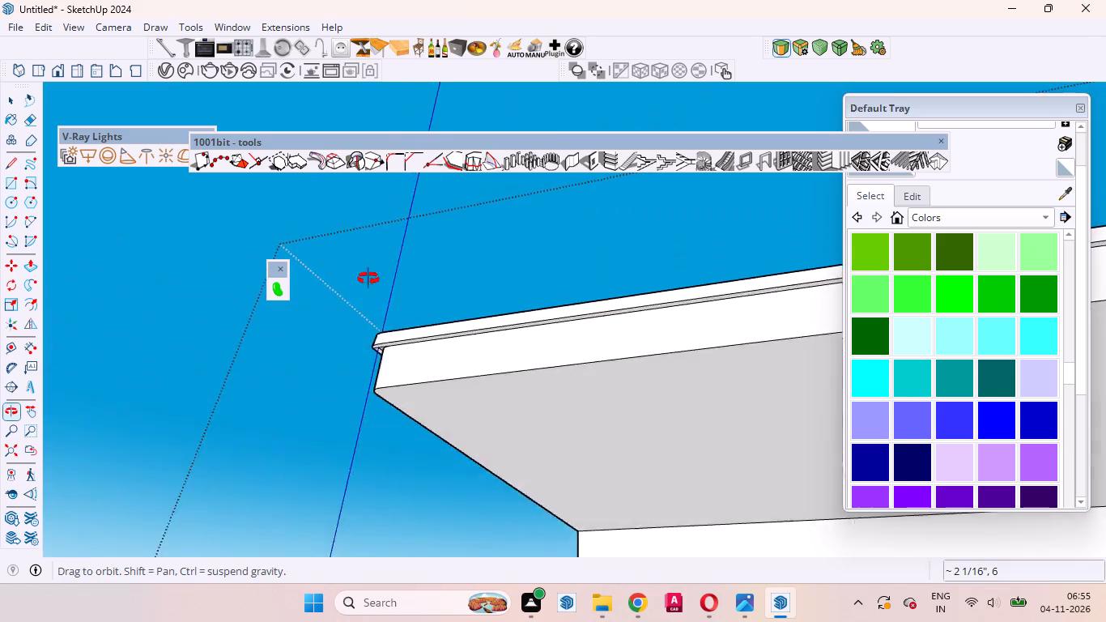
middle_click_drag(368, 279, 517, 203)
scroll(368, 228, "up", 5)
scroll(365, 237, "down", 3)
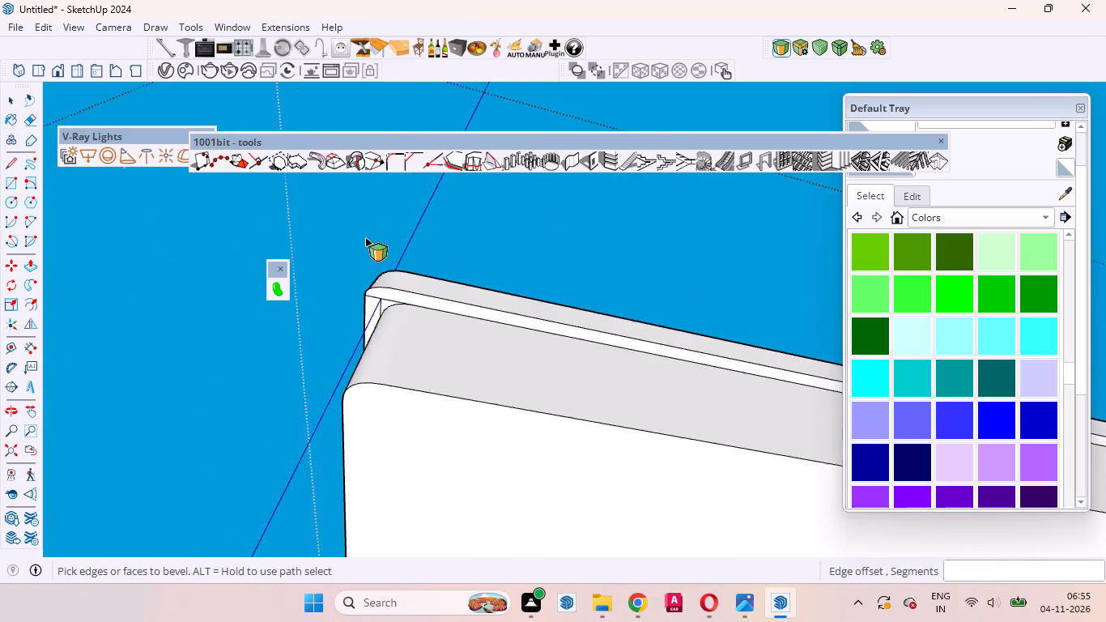
scroll(365, 237, "down", 1)
scroll(377, 292, "up", 8)
middle_click_drag(386, 343, 436, 428)
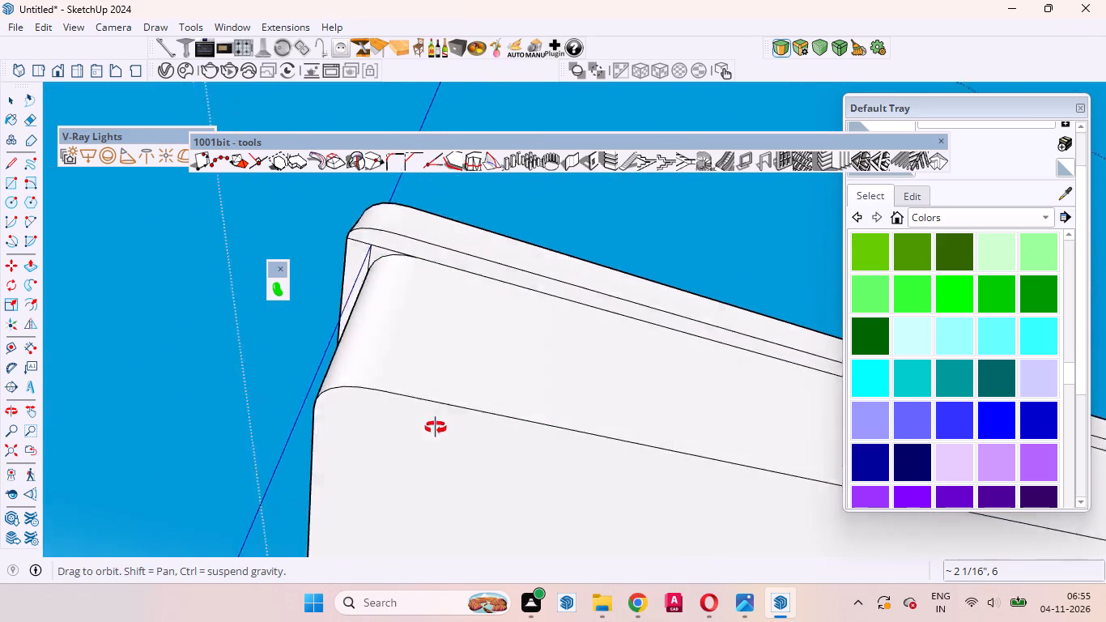
middle_click_drag(436, 428, 406, 576)
scroll(339, 531, "up", 1)
key("space")
scroll(301, 471, "down", 4)
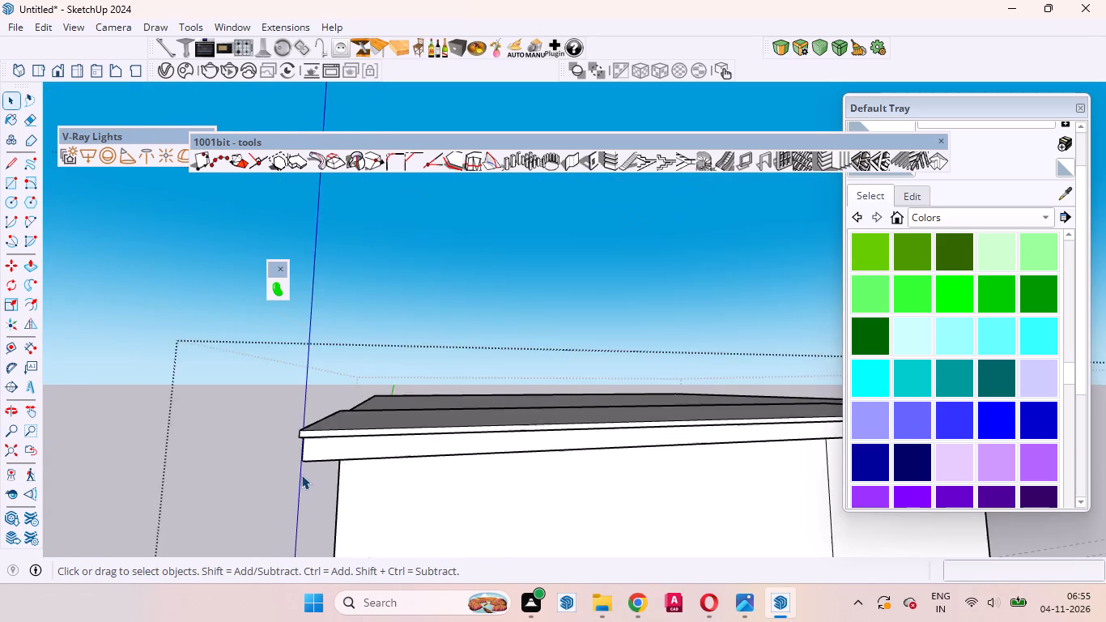
Examine the underside of the top lip at the overhang's other rounded corner, above the steps.
scroll(301, 475, "down", 5)
scroll(303, 469, "up", 2)
scroll(304, 469, "down", 8)
scroll(632, 430, "up", 5)
middle_click_drag(594, 436, 514, 427)
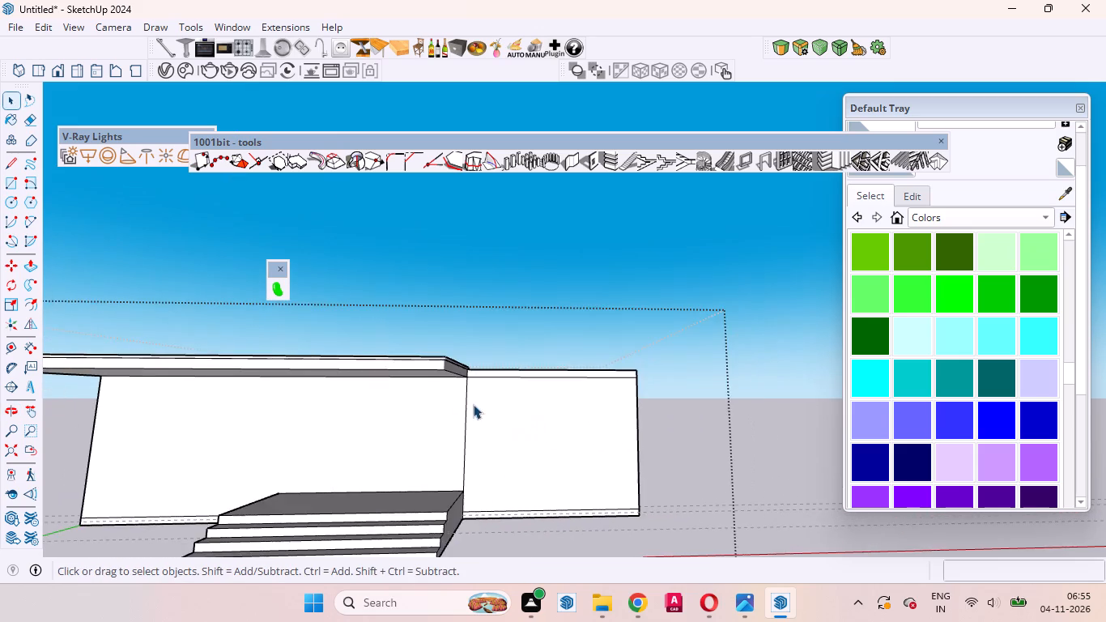
scroll(432, 374, "up", 20)
scroll(432, 374, "up", 2)
middle_click_drag(492, 366, 440, 289)
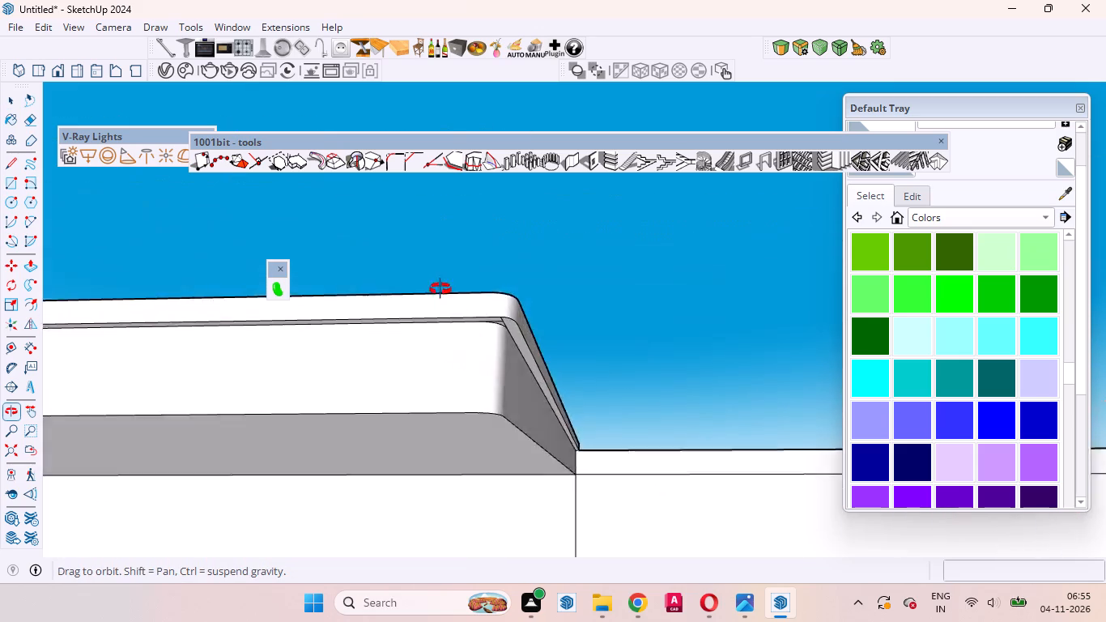
middle_click_drag(440, 289, 303, 229)
scroll(482, 329, "up", 19)
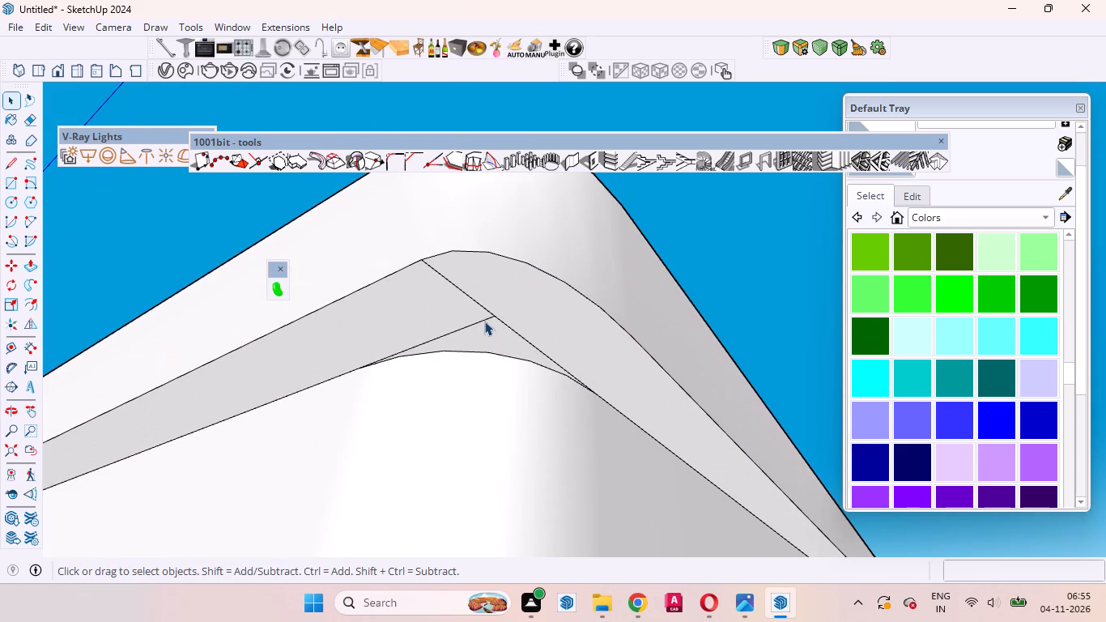
Delete the two leftover straight edges crossing the top lip's underside at the rounded corner above the steps.
left_click(484, 318)
key("Delete")
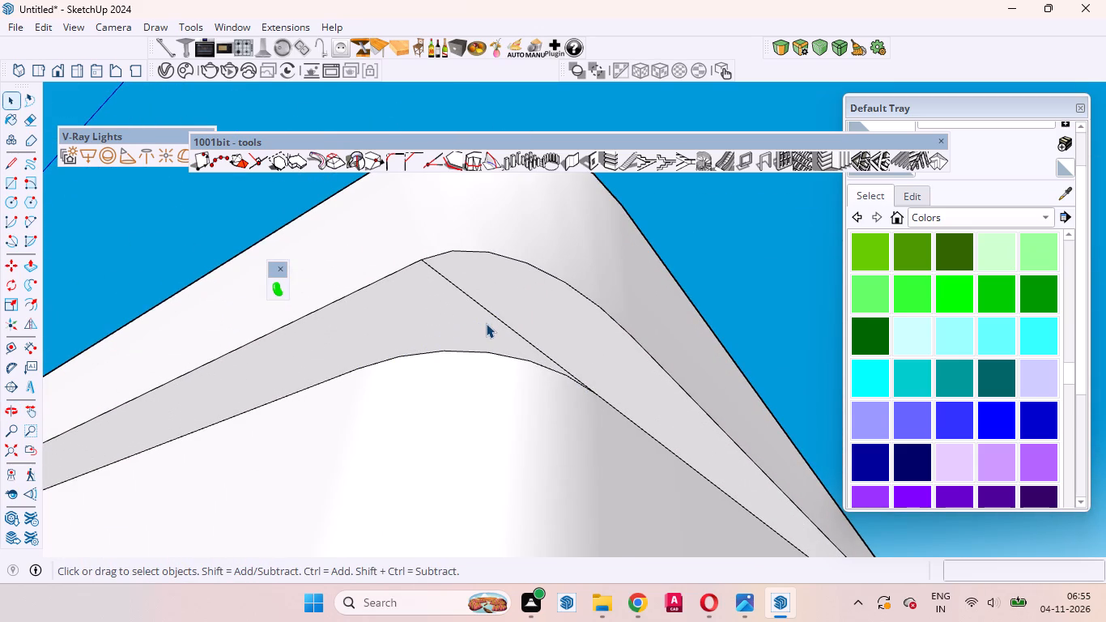
left_click(500, 316)
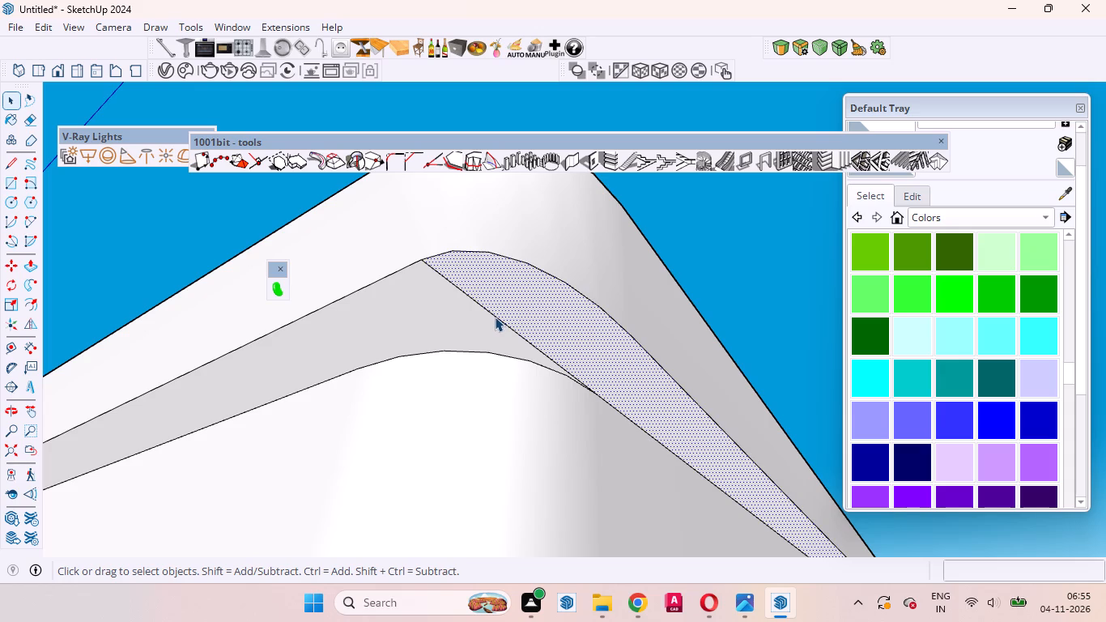
left_click(495, 317)
key("Delete")
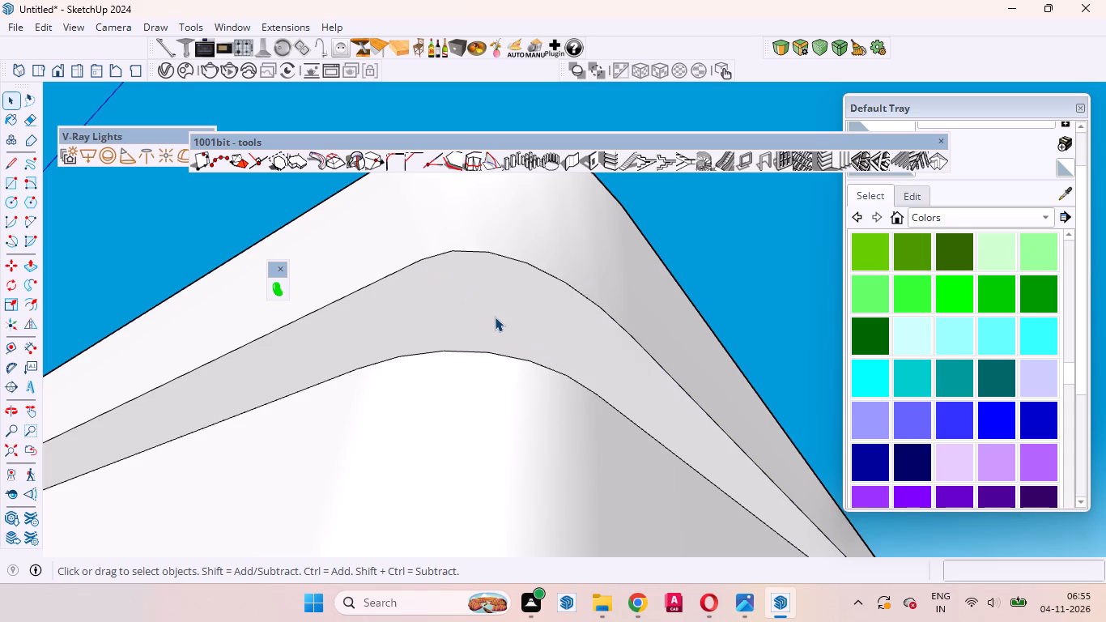
Delete the three leftover straight edges on the top lip's underside at the rounded corner near the blue axis.
scroll(642, 315, "down", 11)
scroll(439, 424, "up", 14)
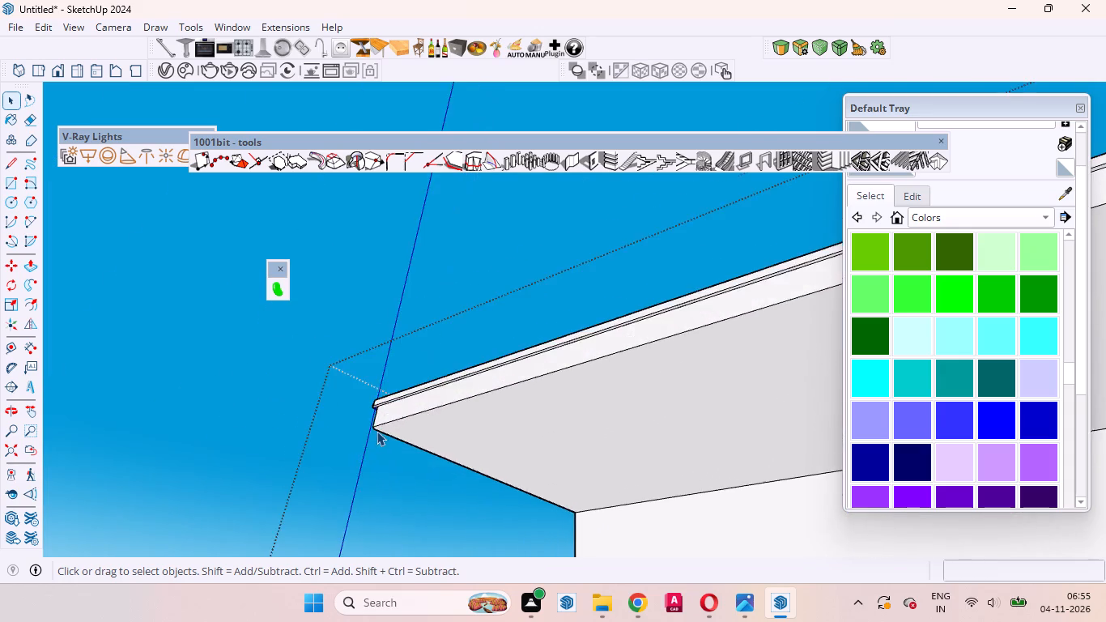
scroll(376, 431, "up", 8)
scroll(445, 394, "down", 3)
scroll(666, 381, "up", 6)
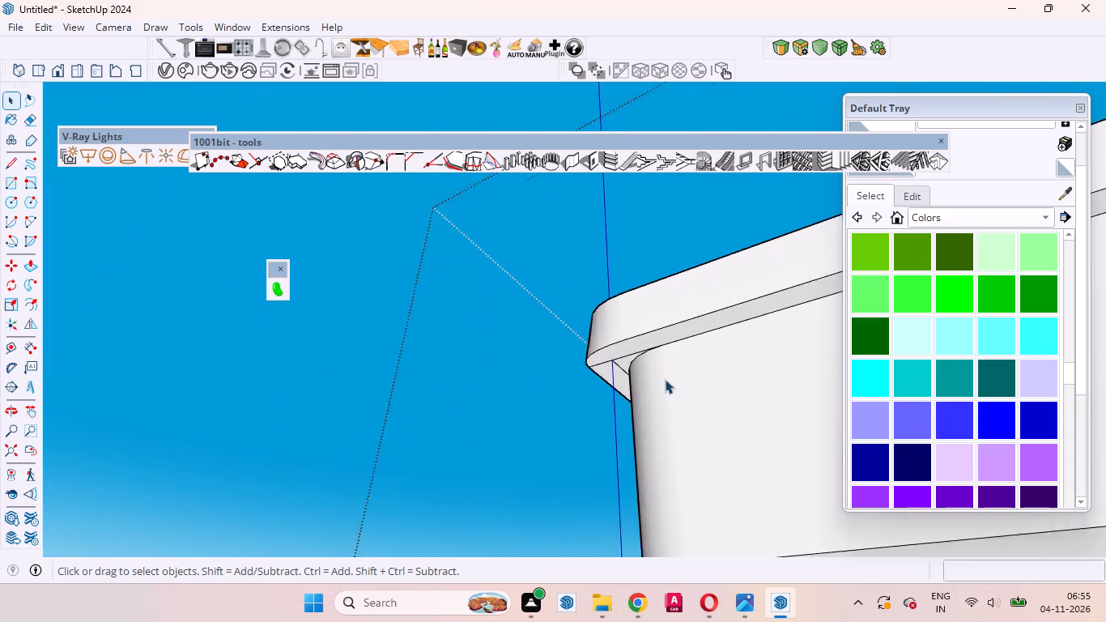
scroll(665, 379, "up", 17)
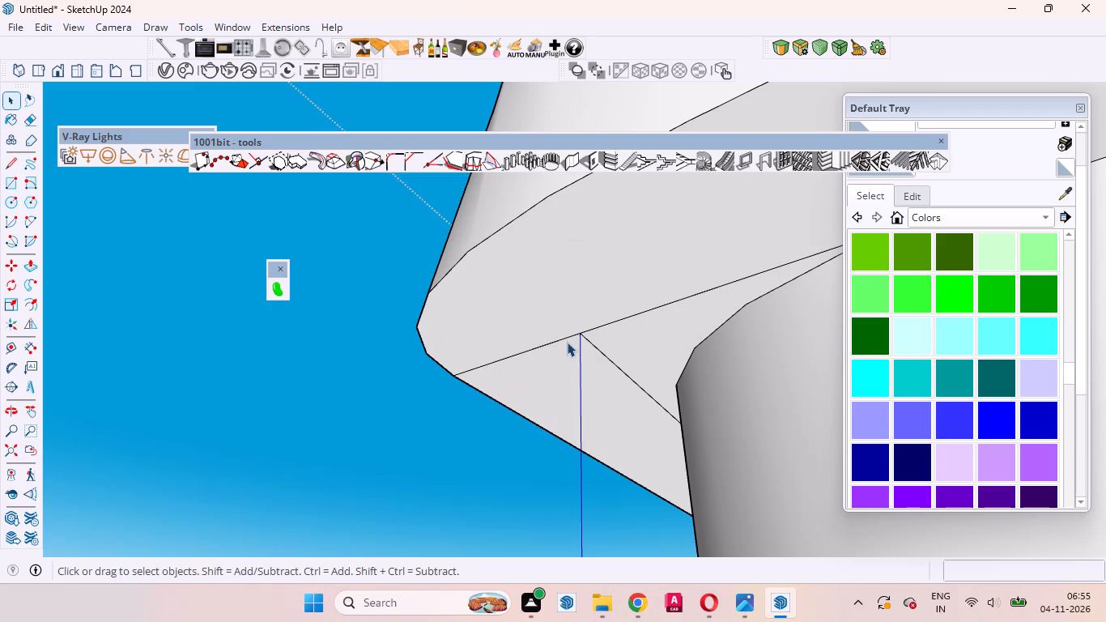
left_click(562, 340)
key("Delete")
left_click(596, 330)
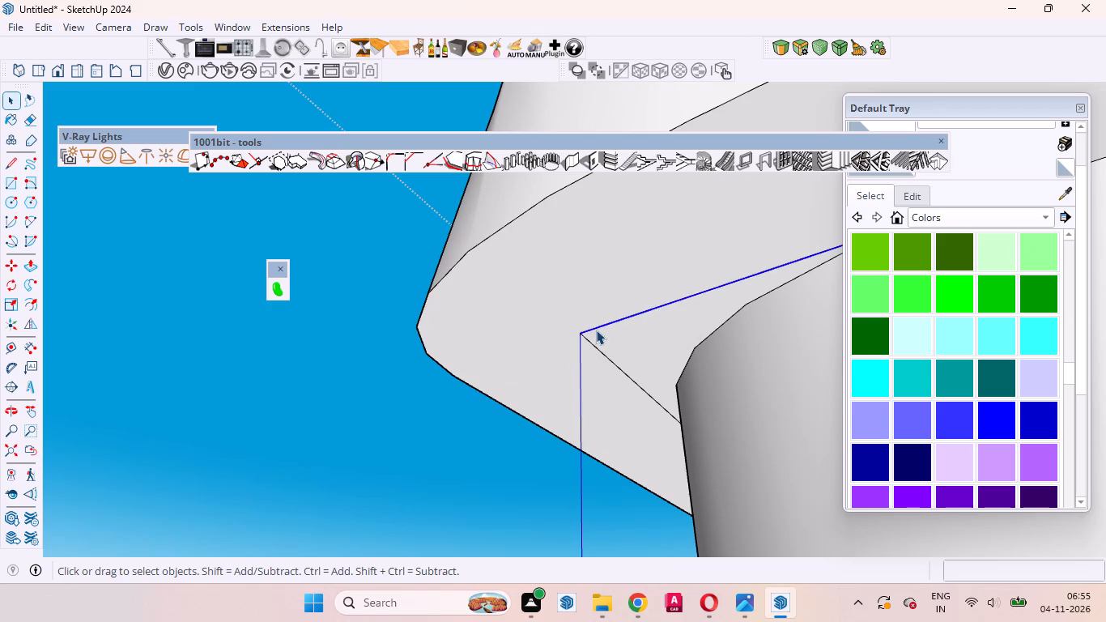
key("Delete")
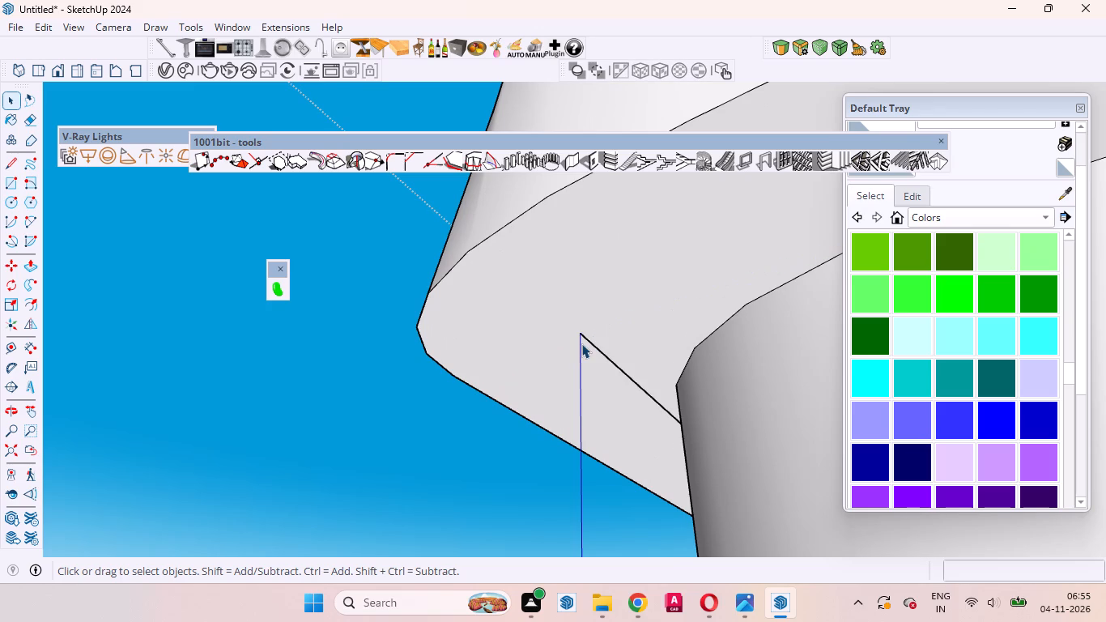
left_click(598, 349)
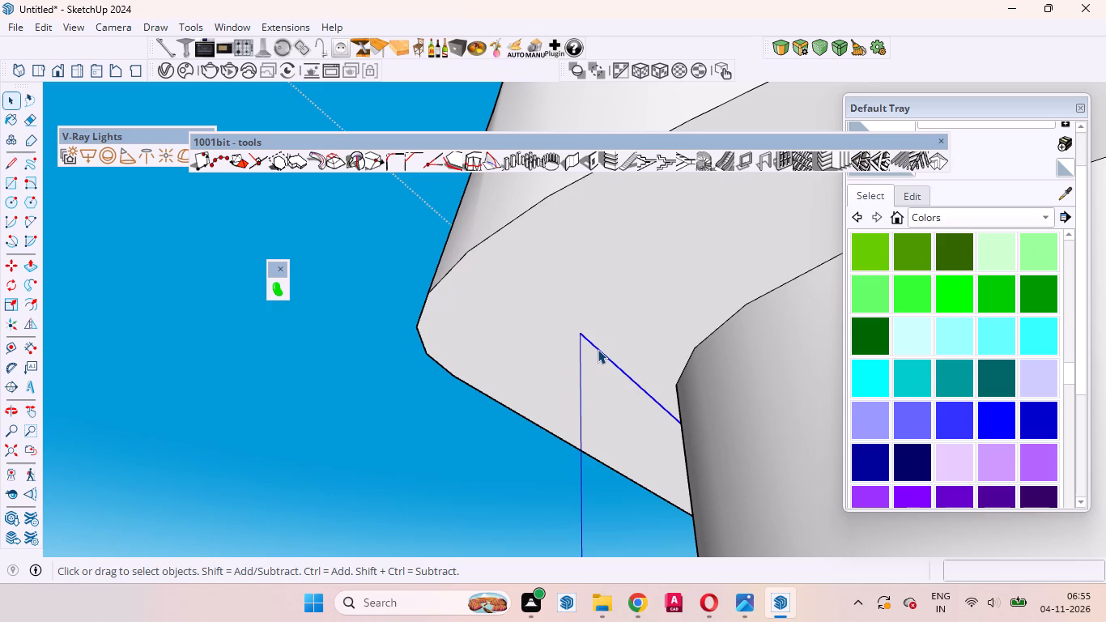
key("Delete")
Examine the overhang's cleaned-up lip and the building front from below, from the front and from above.
scroll(572, 347, "down", 15)
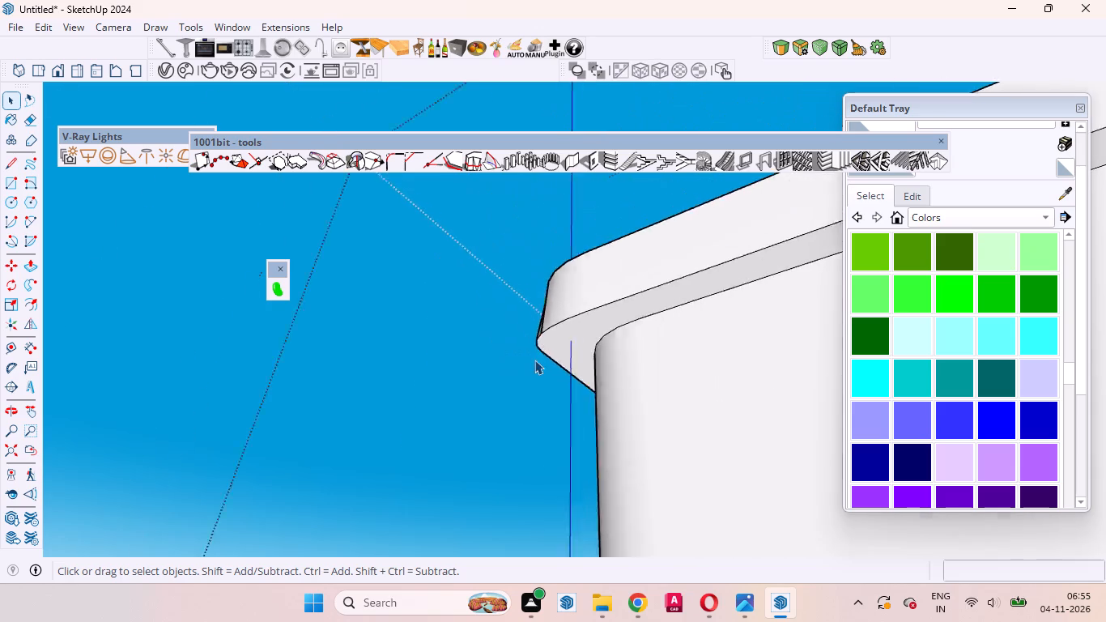
scroll(534, 360, "down", 7)
scroll(718, 368, "up", 5)
middle_click_drag(689, 386, 441, 283)
scroll(669, 377, "up", 1)
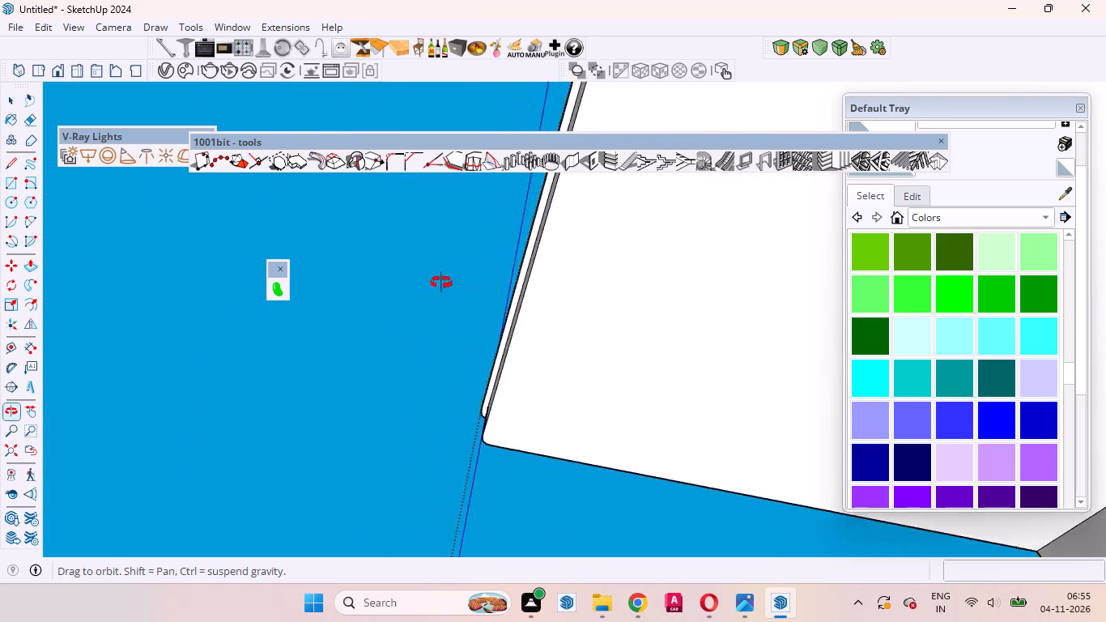
middle_click_drag(441, 283, 718, 496)
scroll(556, 427, "down", 11)
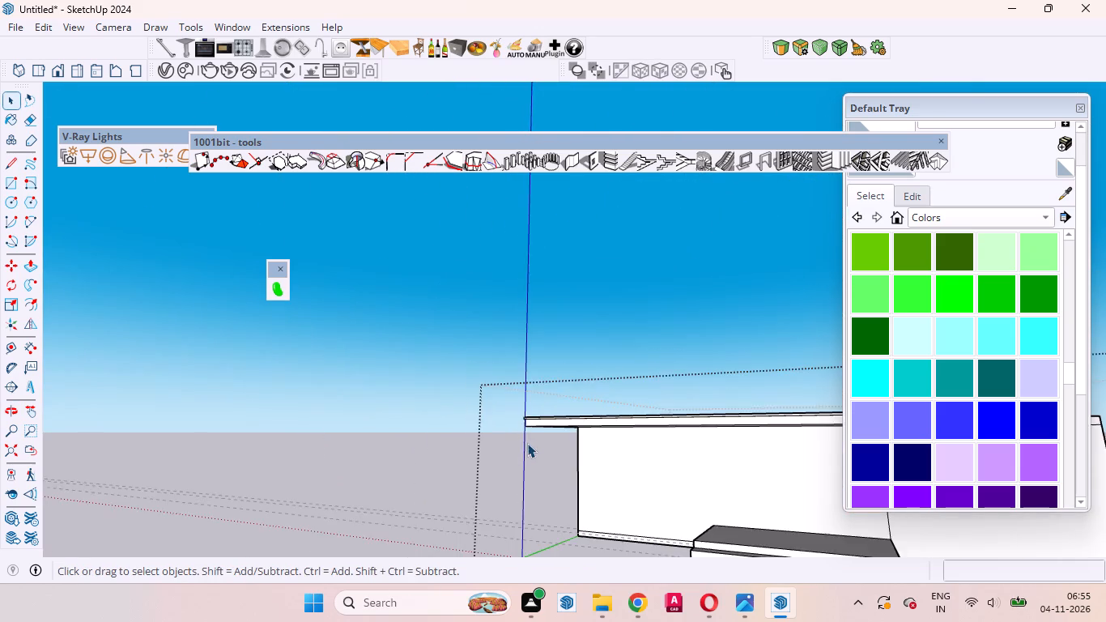
scroll(527, 443, "down", 8)
middle_click_drag(679, 488, 782, 569)
scroll(709, 485, "up", 5)
scroll(709, 485, "down", 1)
scroll(709, 485, "up", 11)
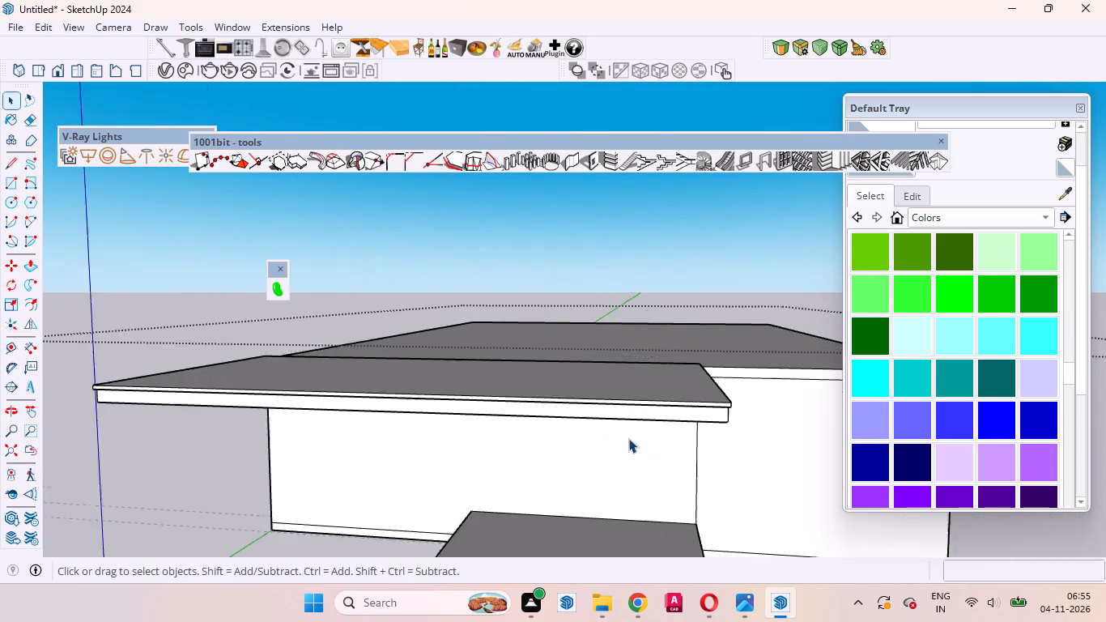
middle_click_drag(628, 445, 437, 259)
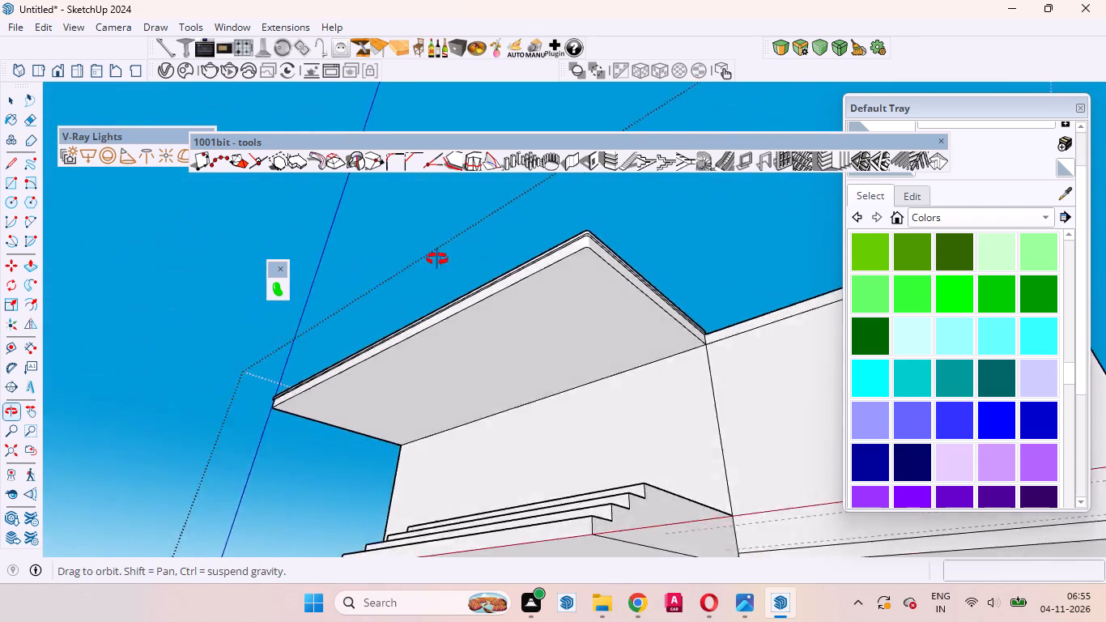
middle_click_drag(437, 259, 801, 459)
scroll(801, 459, "up", 1)
scroll(631, 447, "down", 7)
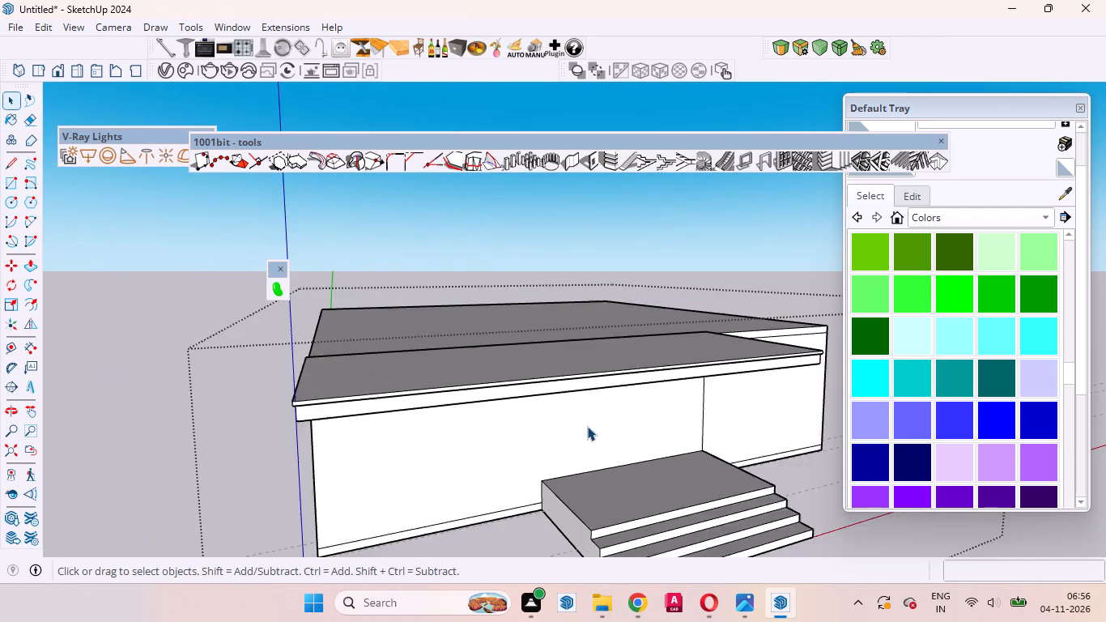
scroll(587, 426, "down", 3)
scroll(707, 469, "up", 1)
Draw an 8" by 8" square on the entrance platform's top at the front corner farther from the blue axis.
middle_click_drag(707, 469, 626, 590)
scroll(627, 539, "up", 17)
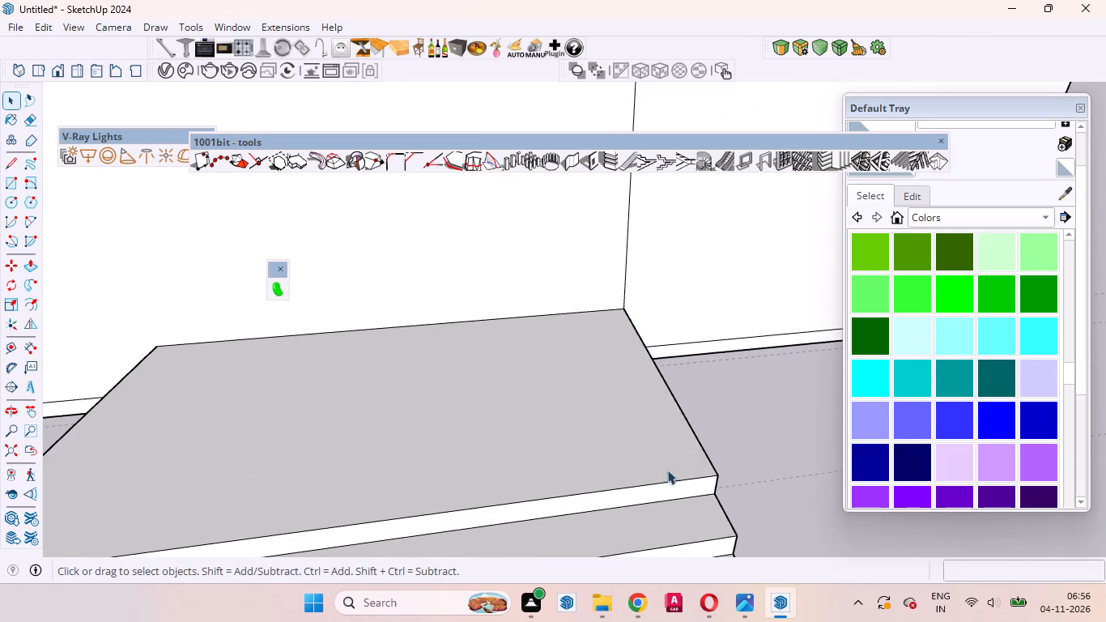
middle_click_drag(667, 471, 655, 505)
scroll(655, 505, "up", 5)
left_click(670, 445)
left_click(638, 426)
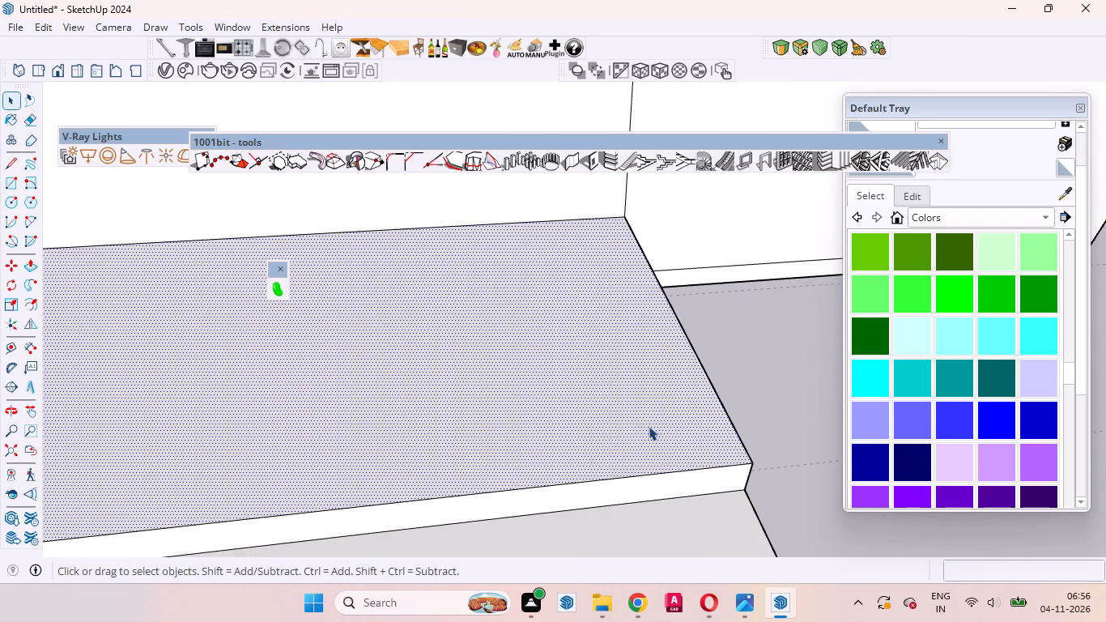
key("r")
scroll(653, 420, "up", 1)
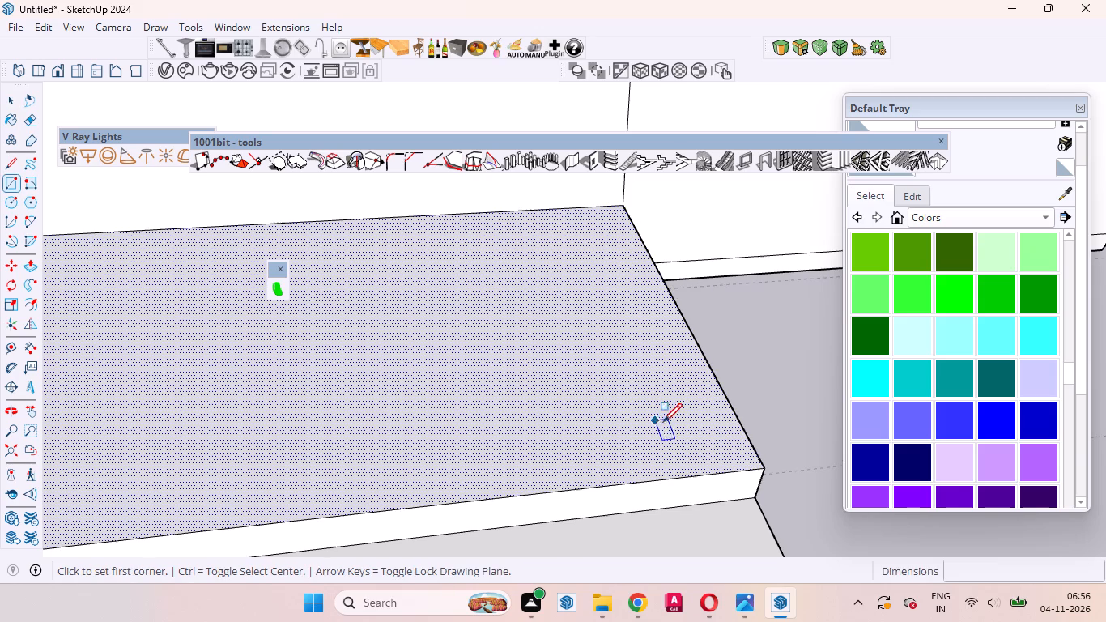
left_click(765, 467)
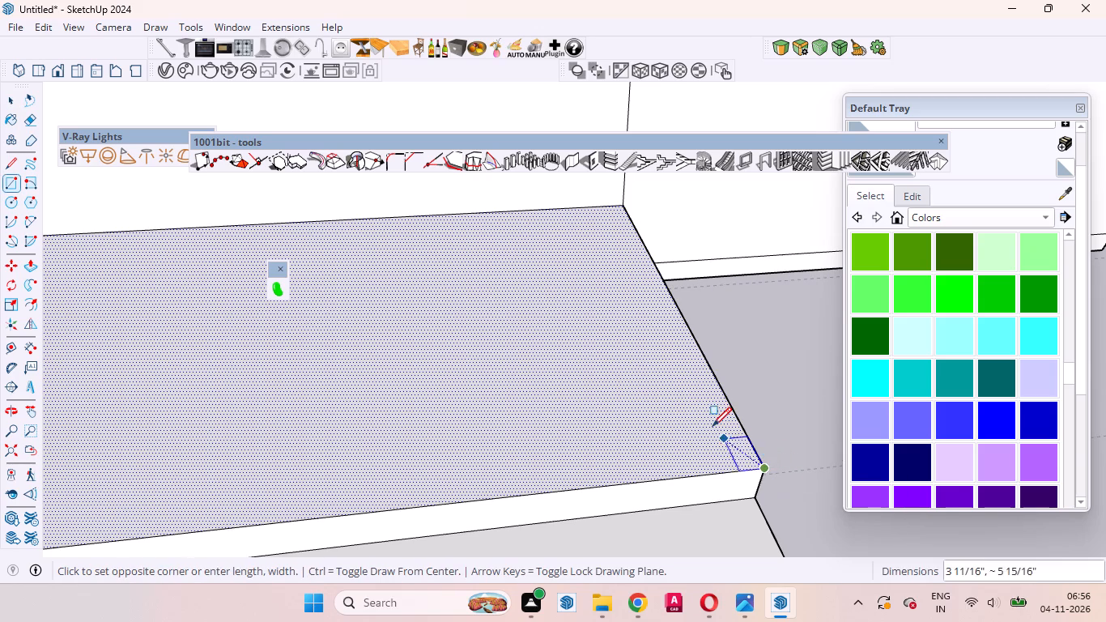
key("8")
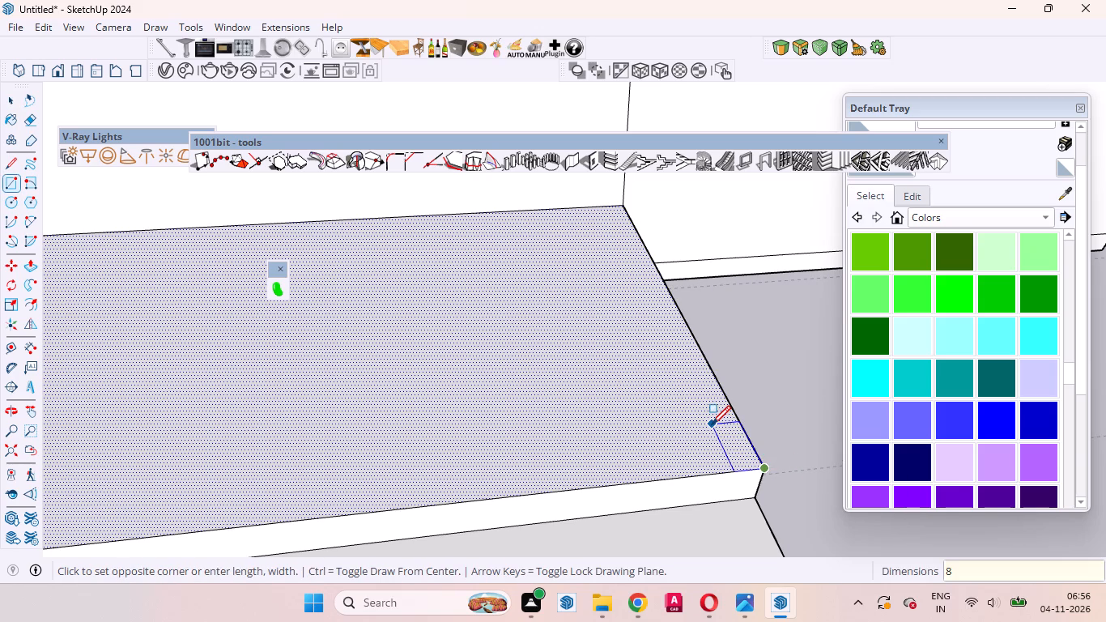
type(",8")
key("Return")
key("space")
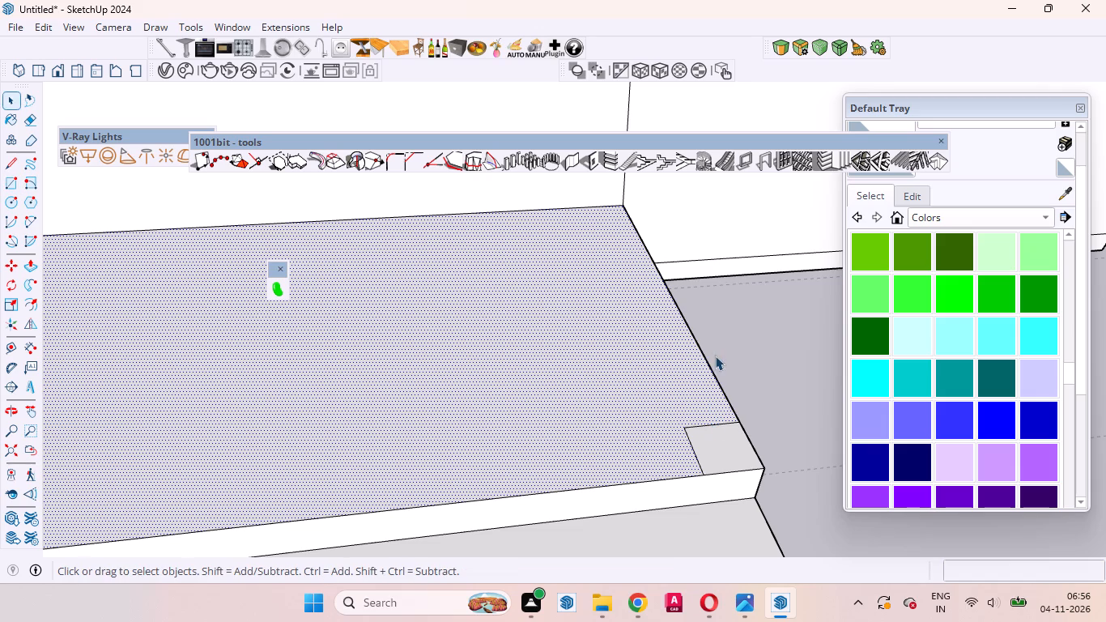
Make a group from the 8" square's face and edges at the platform corner.
double_click(721, 454)
right_click(721, 454)
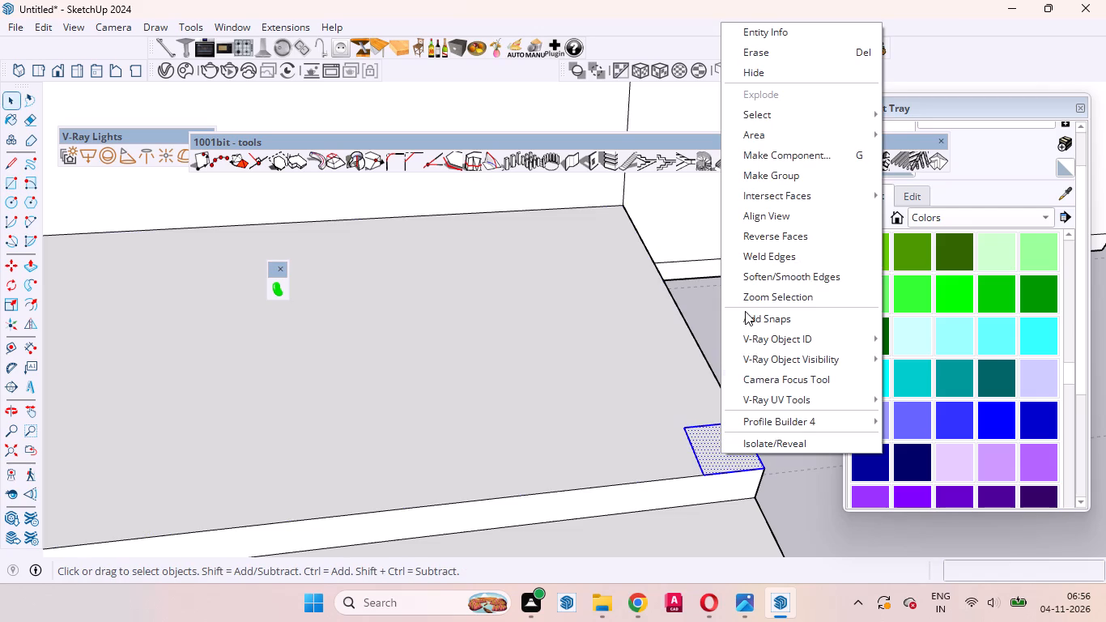
left_click(766, 183)
Inside the group, push/pull the square up 8' 6" to the overhang slab as a column, and close the group.
double_click(716, 455)
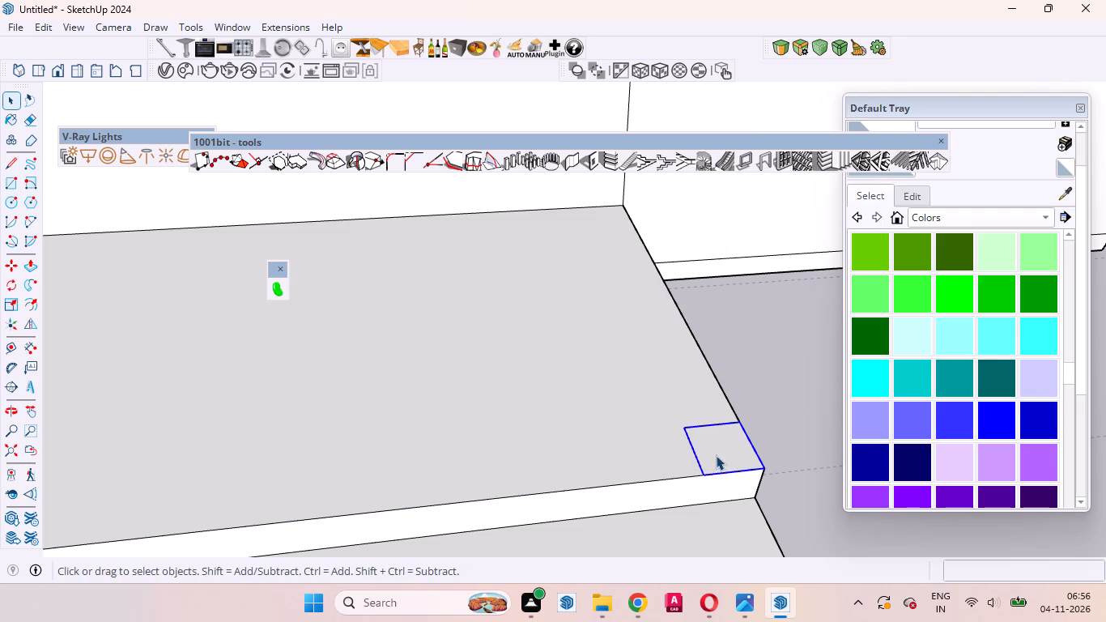
left_click(723, 448)
key("p")
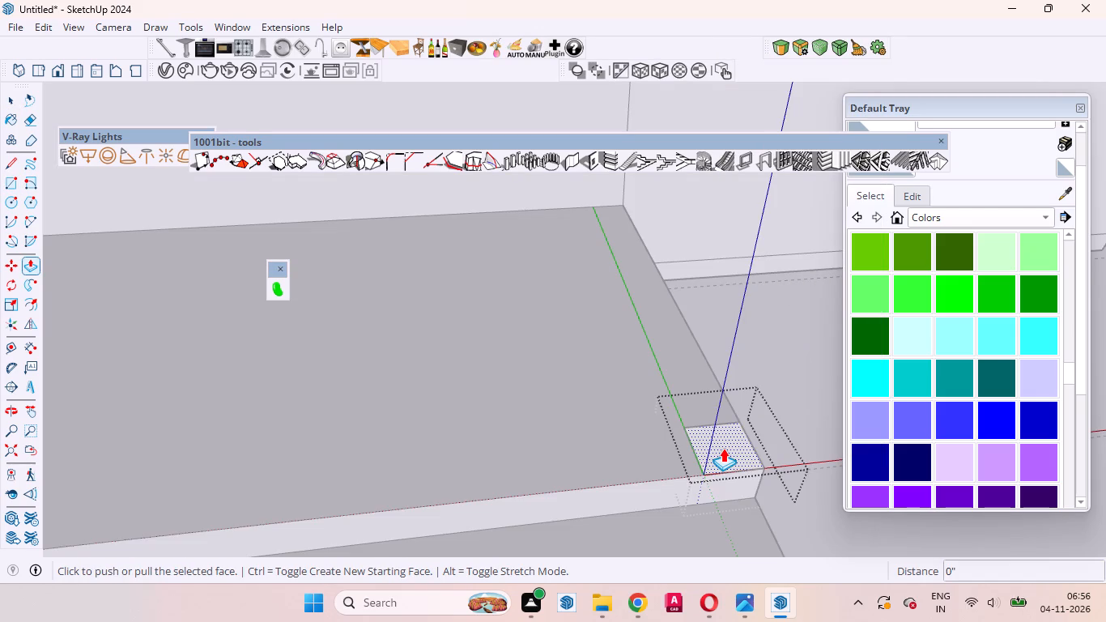
left_click(723, 448)
scroll(719, 365, "down", 13)
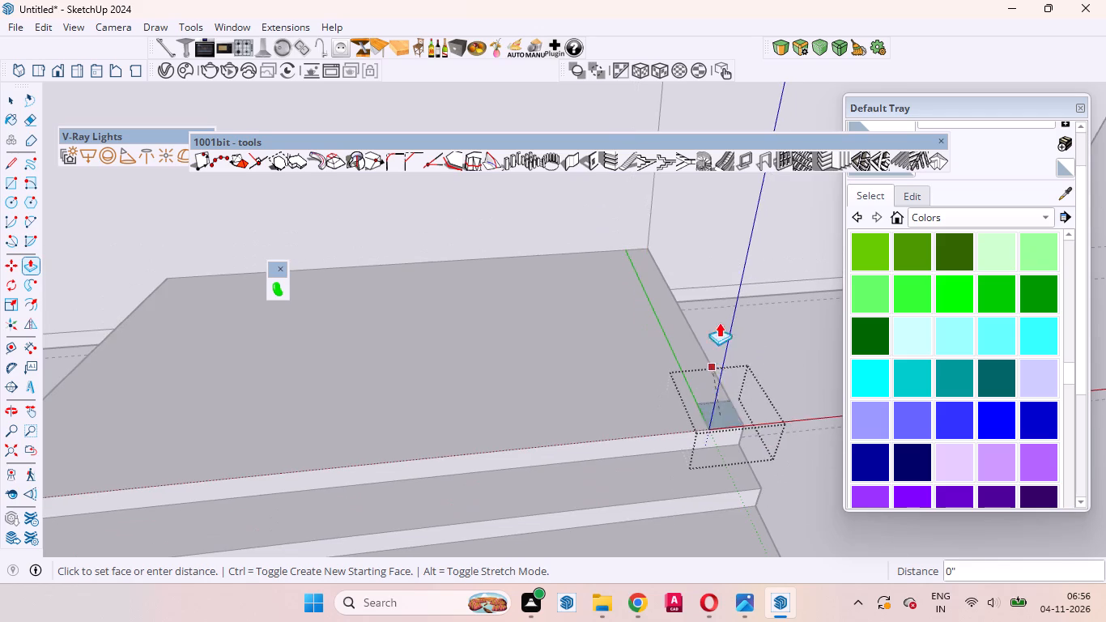
scroll(720, 328, "down", 20)
scroll(720, 328, "down", 3)
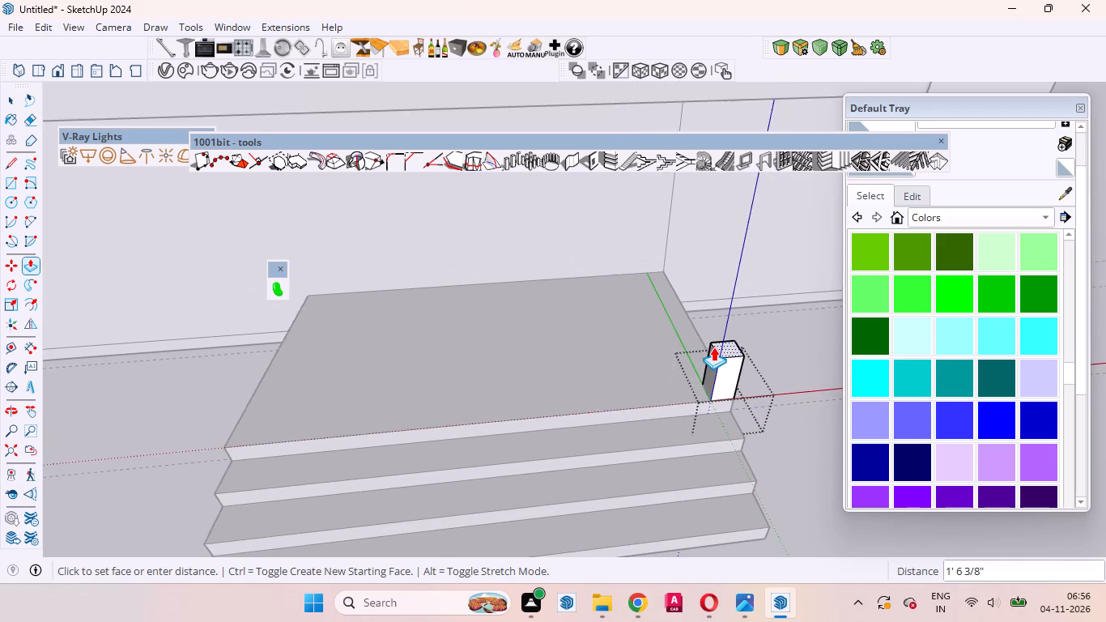
scroll(713, 347, "down", 6)
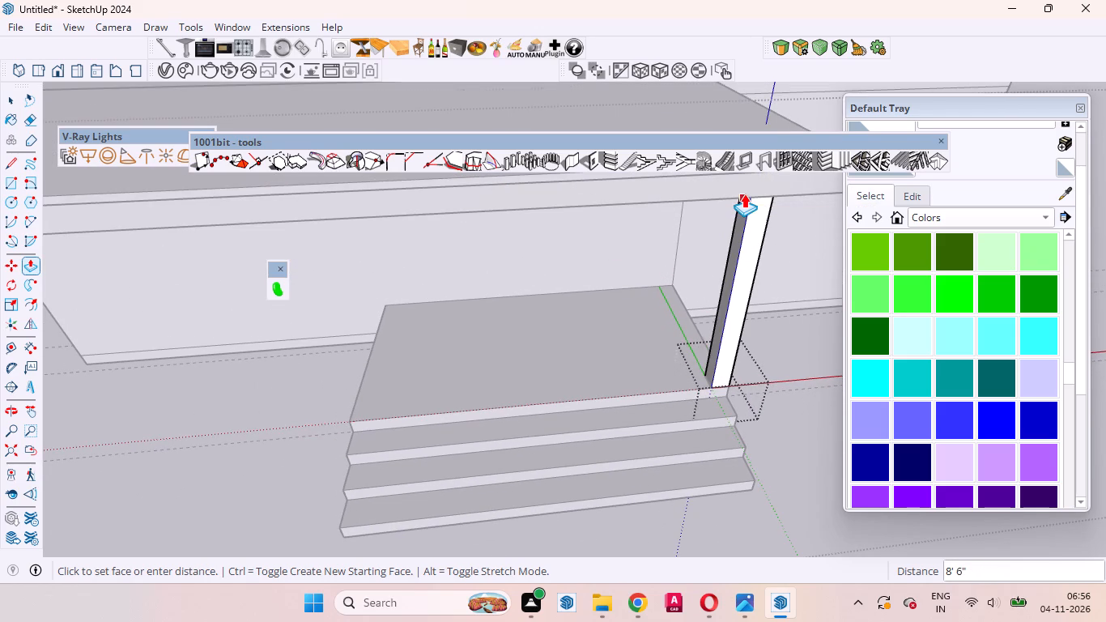
left_click(744, 194)
key("space")
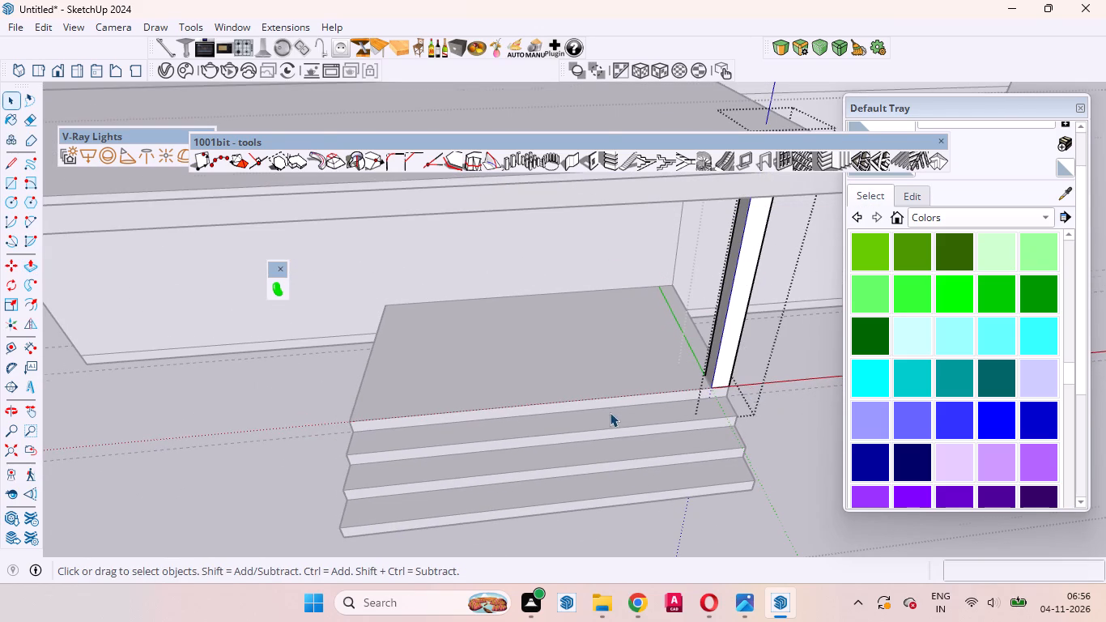
scroll(610, 412, "down", 17)
left_click(687, 434)
Copy the column group 12' 8" along the platform's front edge to its opposite front corner.
scroll(575, 353, "up", 11)
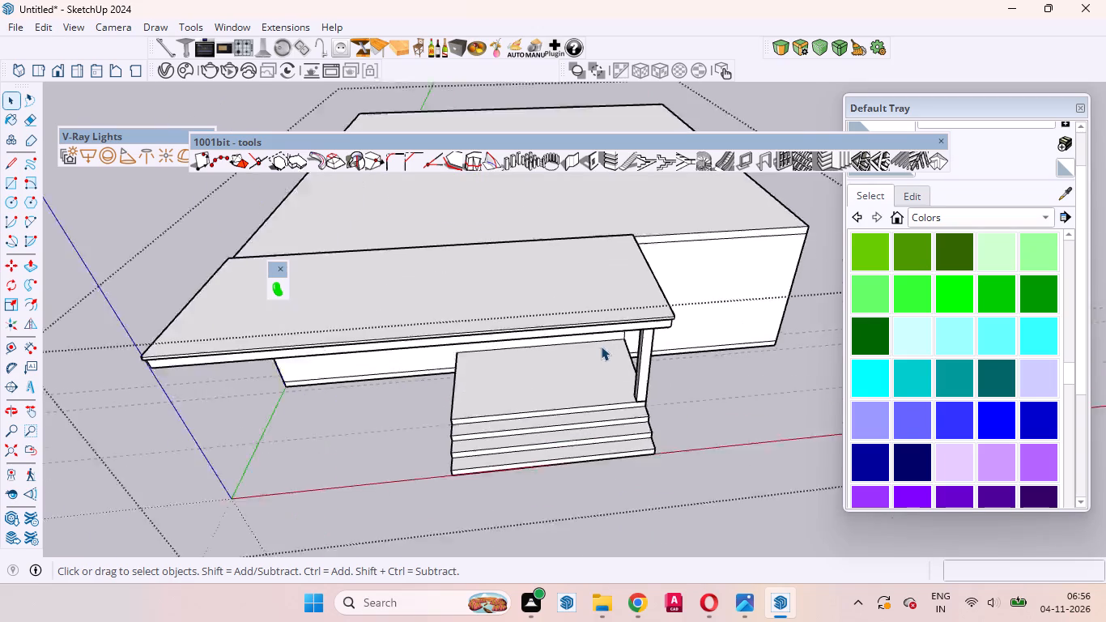
scroll(601, 346, "up", 2)
left_click(673, 386)
scroll(673, 408, "up", 5)
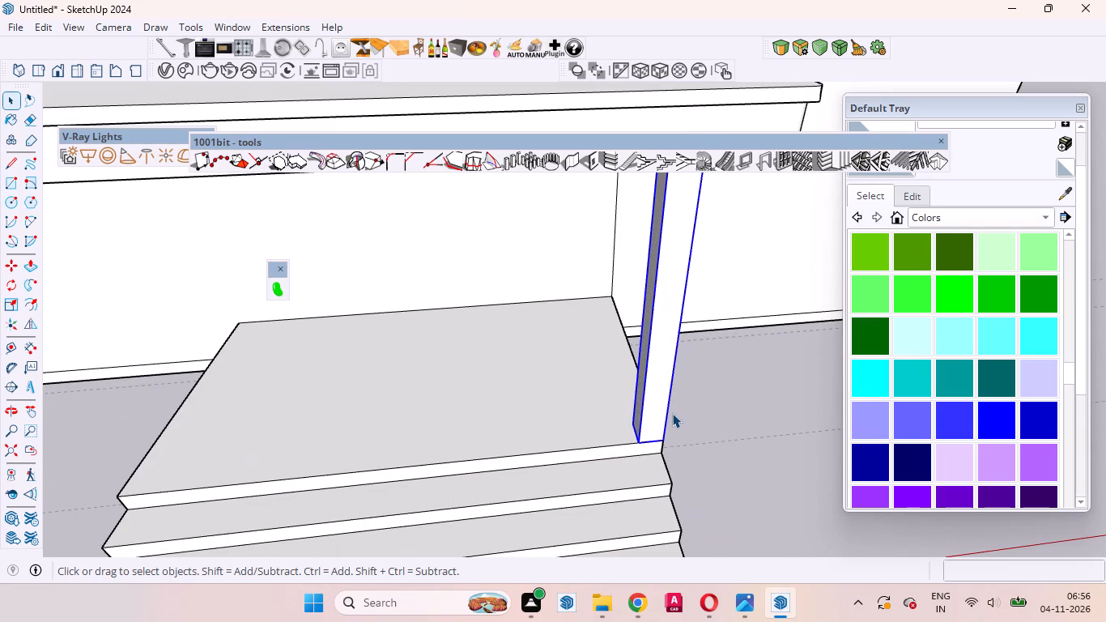
key("m")
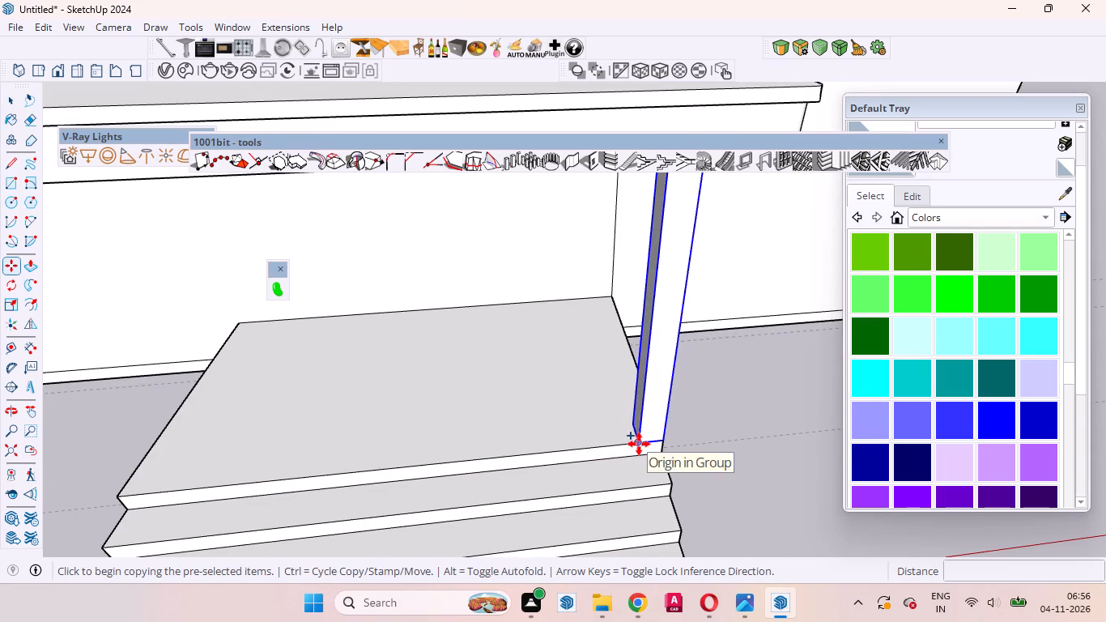
left_click(639, 441)
scroll(619, 461, "down", 9)
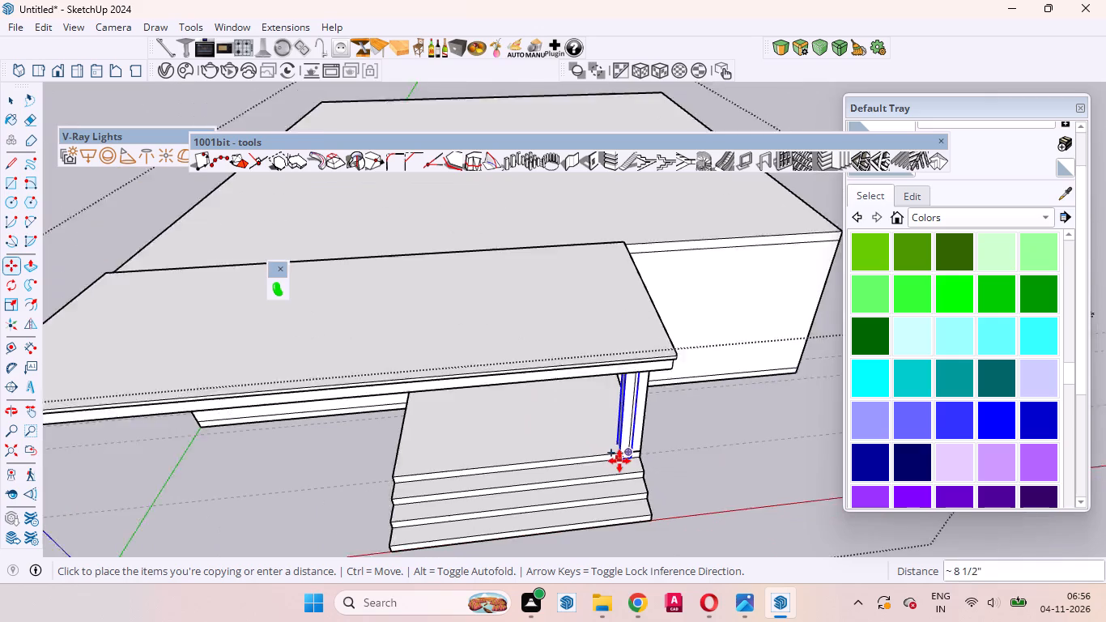
scroll(408, 476, "up", 16)
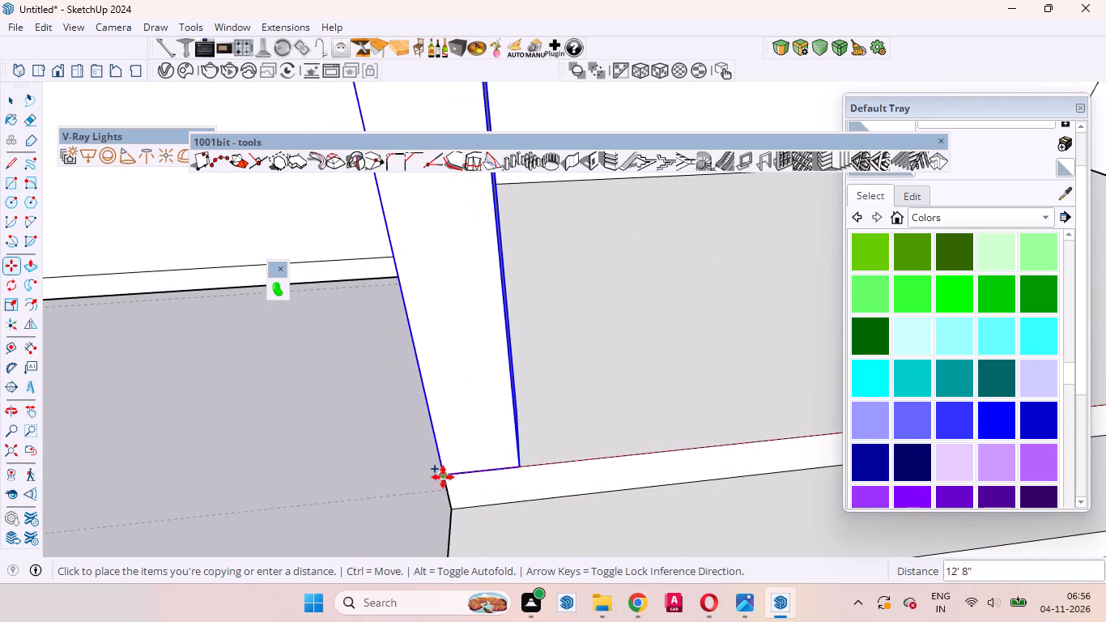
left_click(445, 477)
scroll(585, 502, "down", 18)
middle_click_drag(532, 512, 525, 509)
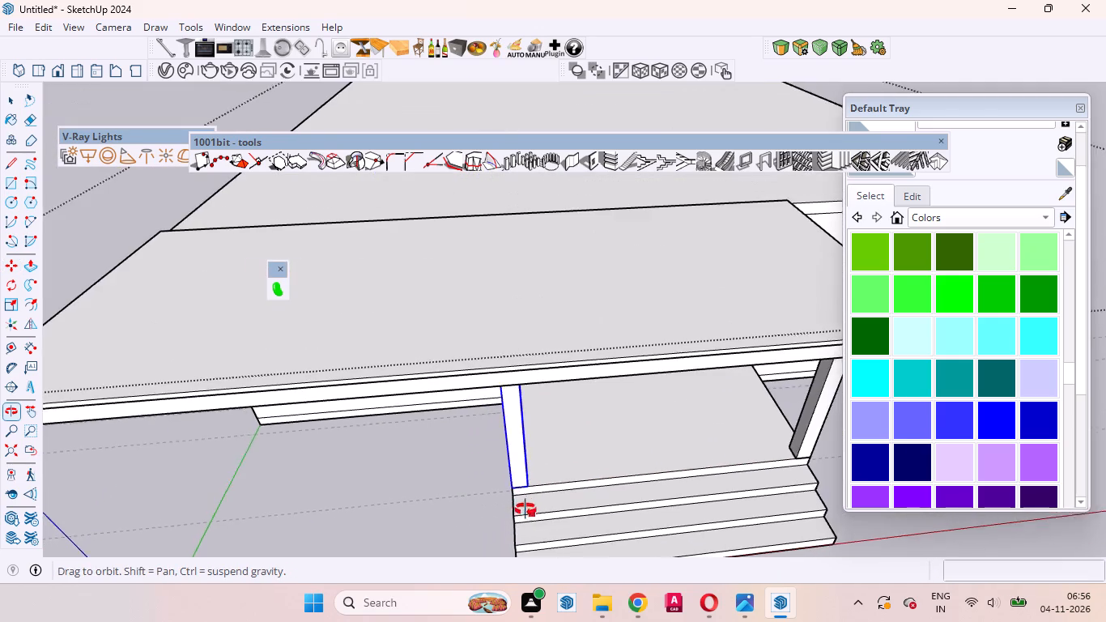
Examine how the two columns meet the underside of the overhang slab and the entrance platform from several sides.
middle_click_drag(525, 509, 830, 251)
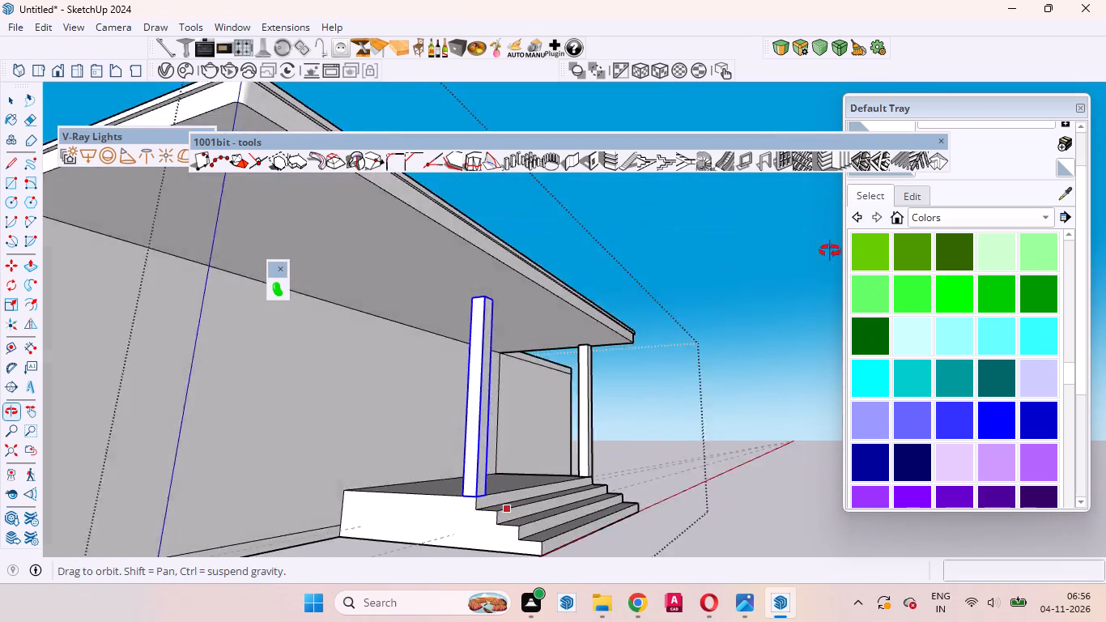
middle_click_drag(830, 251, 394, 171)
middle_click(394, 171)
middle_click(394, 176)
key("space")
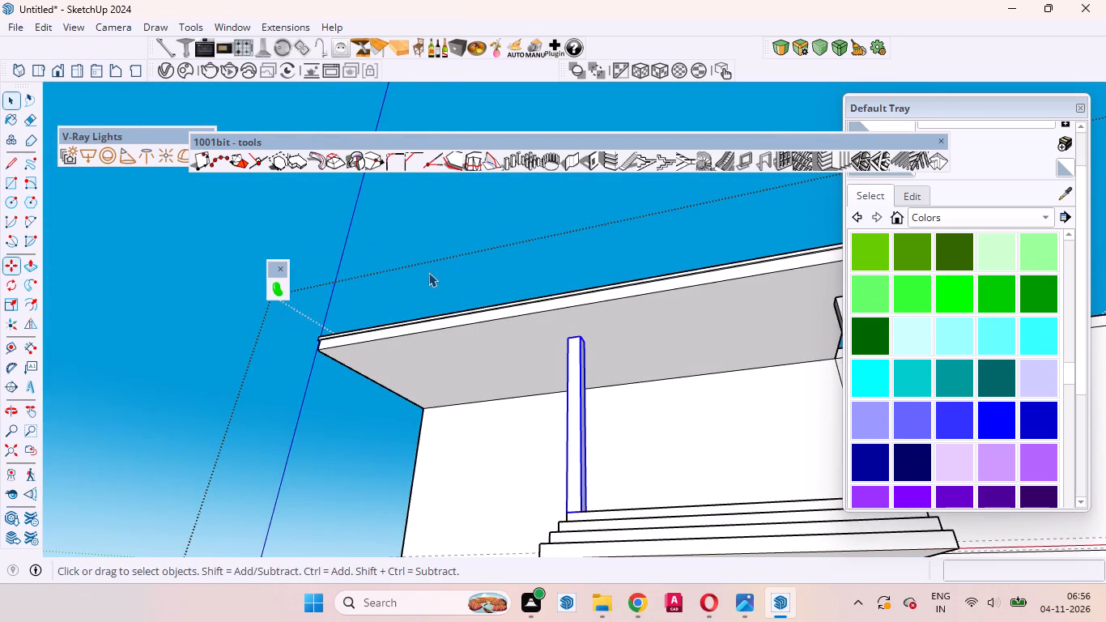
left_click(551, 253)
scroll(624, 338, "up", 3)
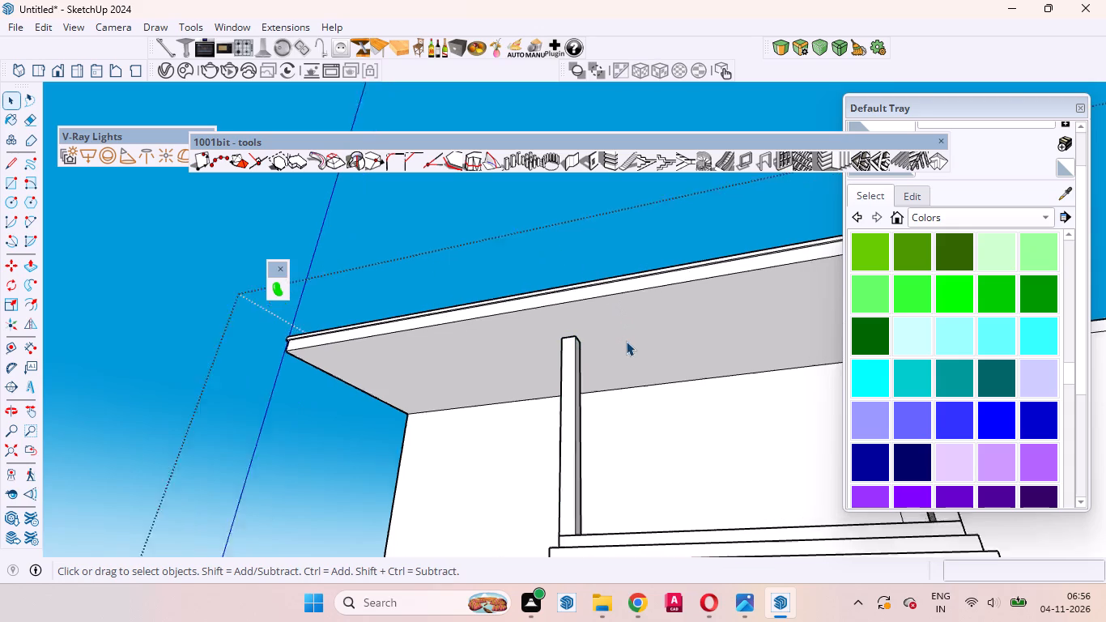
scroll(626, 341, "up", 1)
middle_click_drag(626, 351, 455, 383)
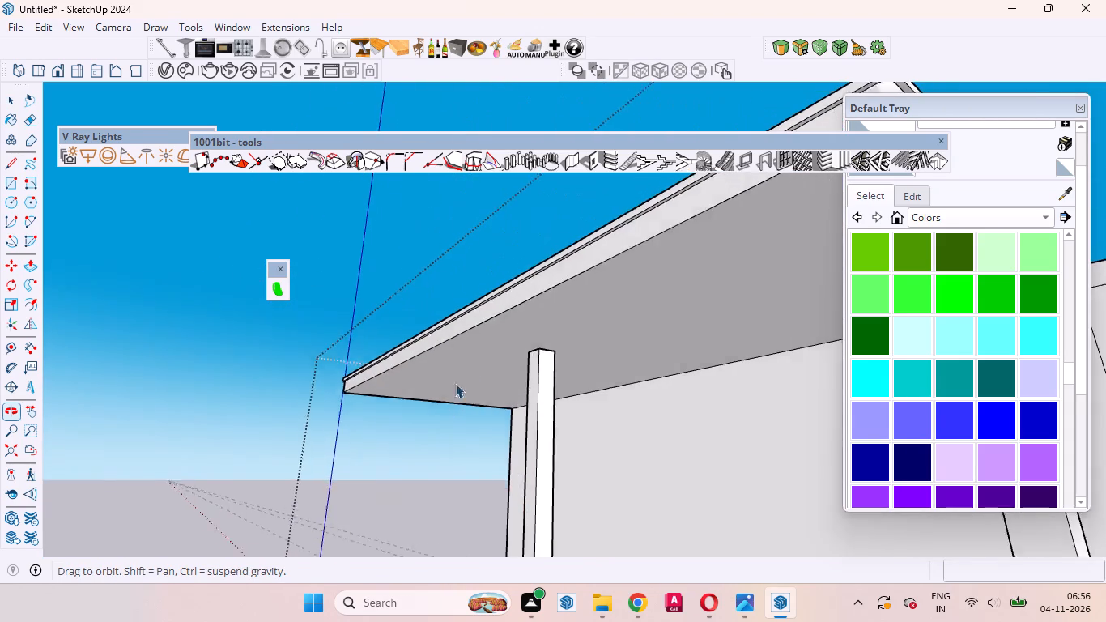
middle_click_drag(455, 383, 450, 397)
left_click(619, 317)
scroll(623, 309, "up", 20)
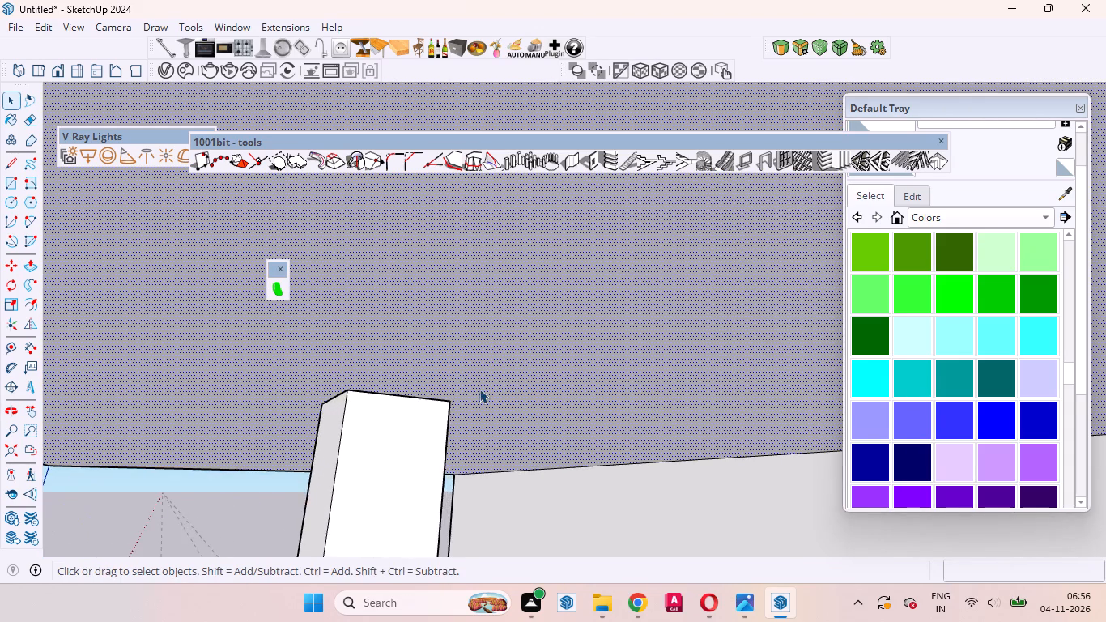
middle_click_drag(382, 466, 576, 399)
scroll(576, 399, "down", 20)
scroll(576, 399, "down", 5)
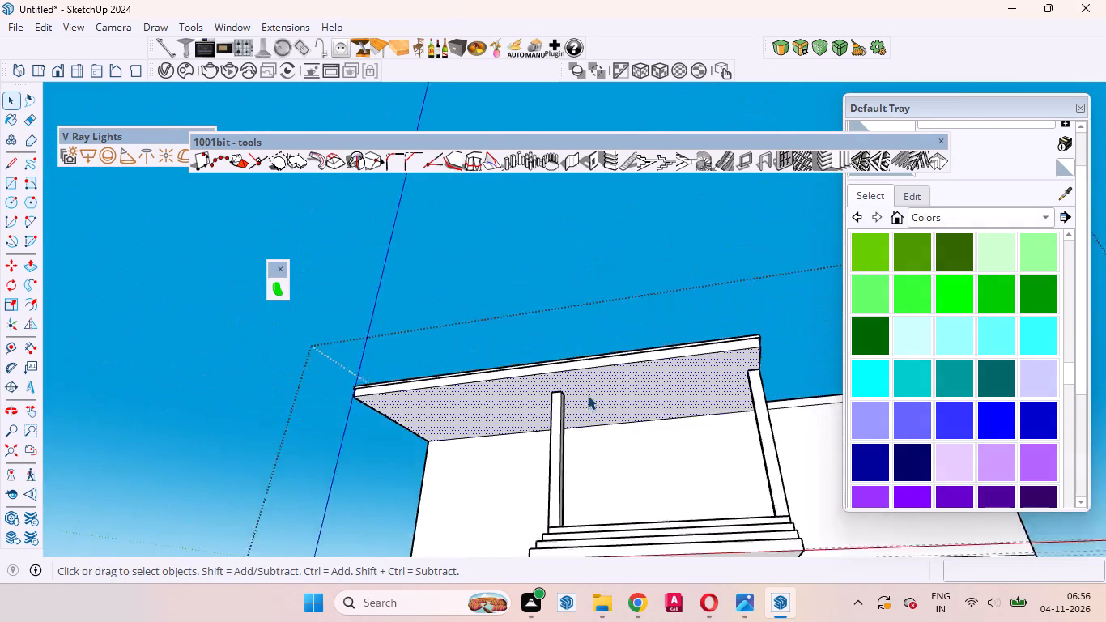
scroll(588, 395, "down", 3)
scroll(610, 433, "up", 5)
middle_click_drag(551, 469, 781, 621)
scroll(618, 516, "down", 2)
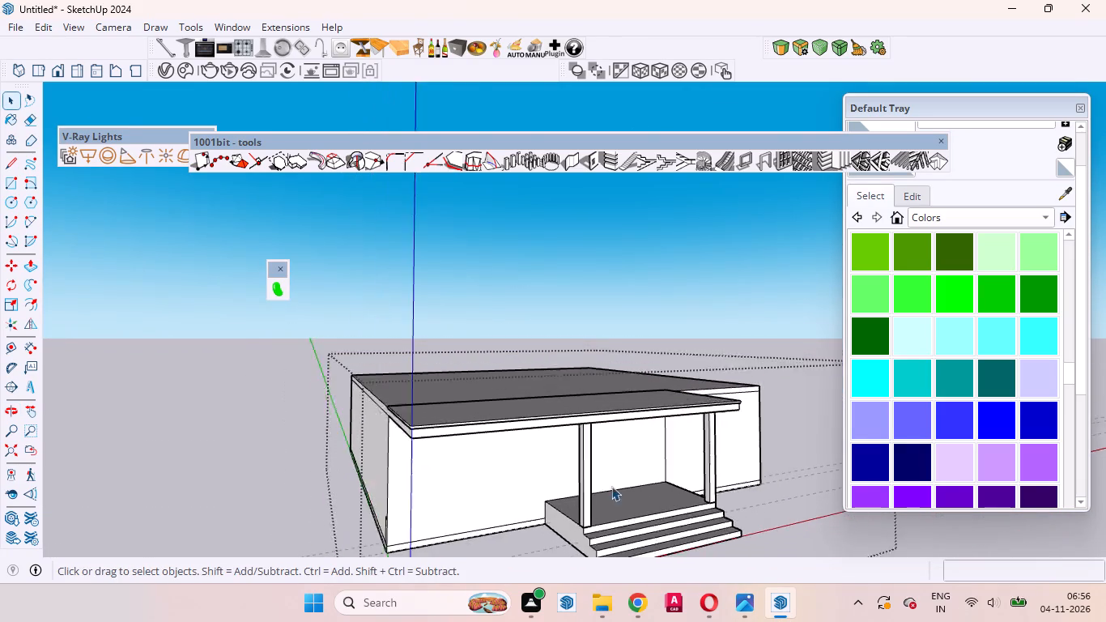
scroll(611, 486, "down", 8)
middle_click_drag(626, 495, 534, 353)
scroll(534, 364, "up", 6)
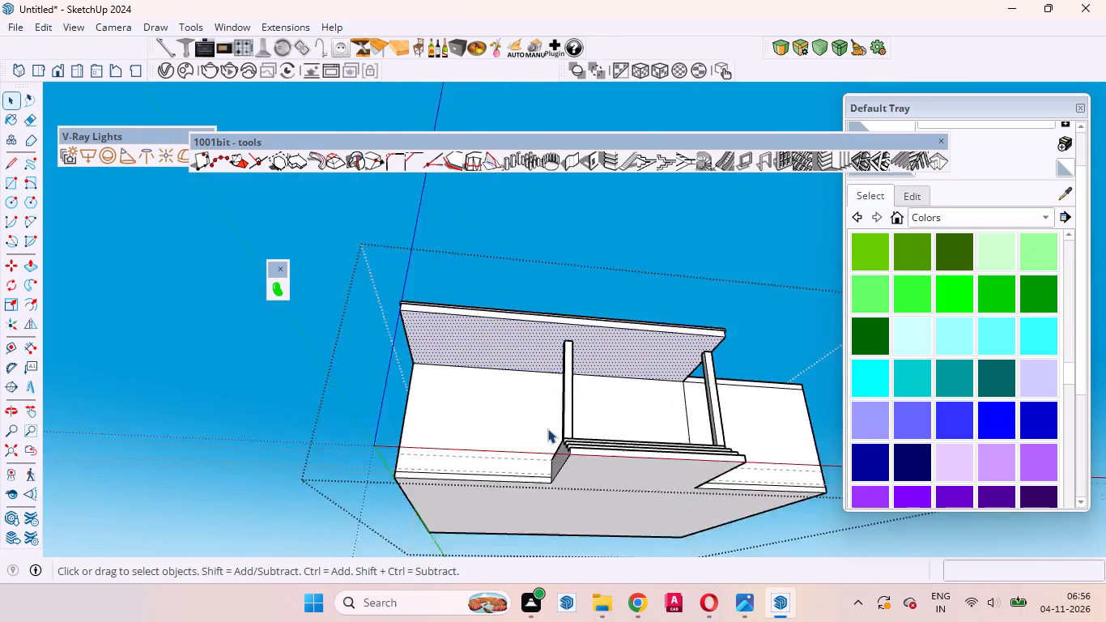
scroll(547, 428, "up", 4)
middle_click_drag(555, 451, 500, 566)
scroll(603, 475, "down", 8)
middle_click_drag(598, 468, 347, 452)
Copy the platform column nearer the blue axis about 12' 10" parallel to the red axis, beneath the overhang's far end.
scroll(444, 427, "up", 6)
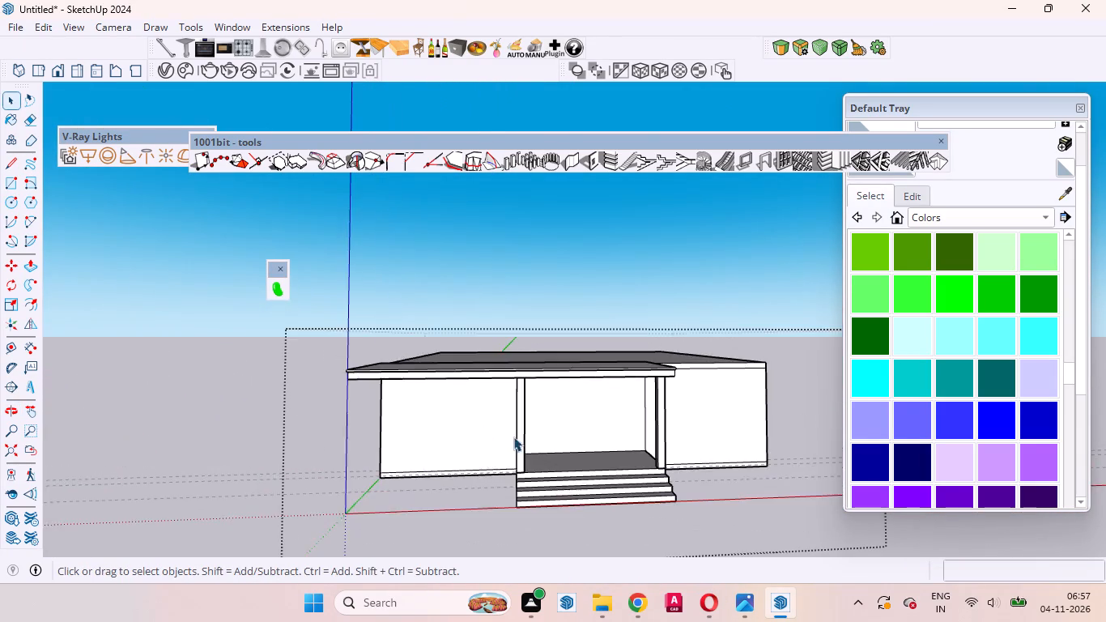
scroll(513, 437, "up", 3)
left_click(527, 441)
key("m")
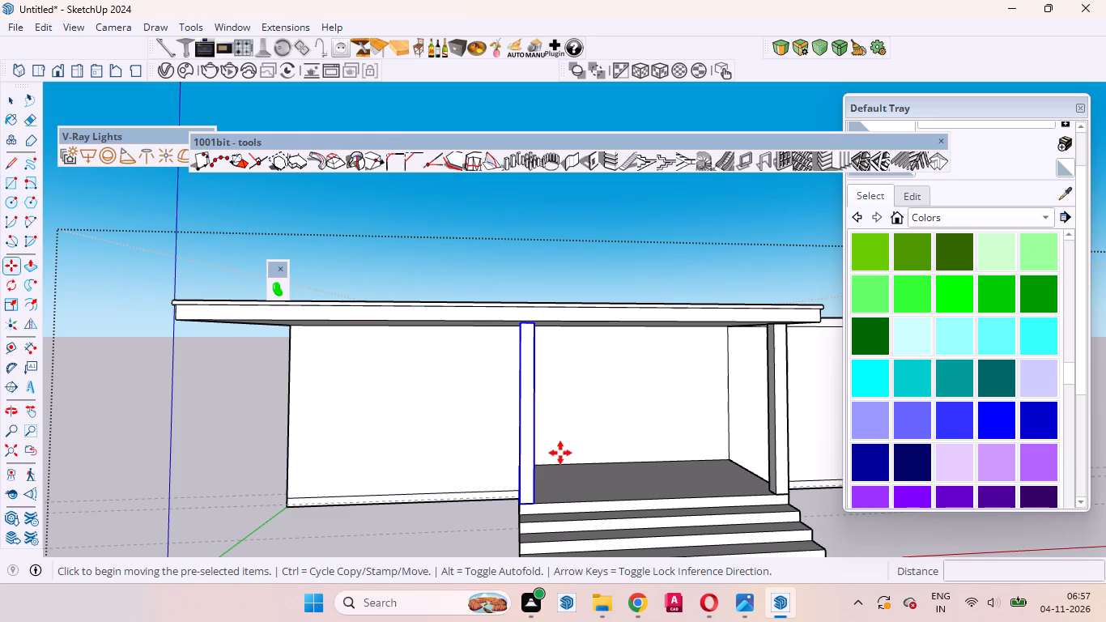
scroll(531, 394, "up", 6)
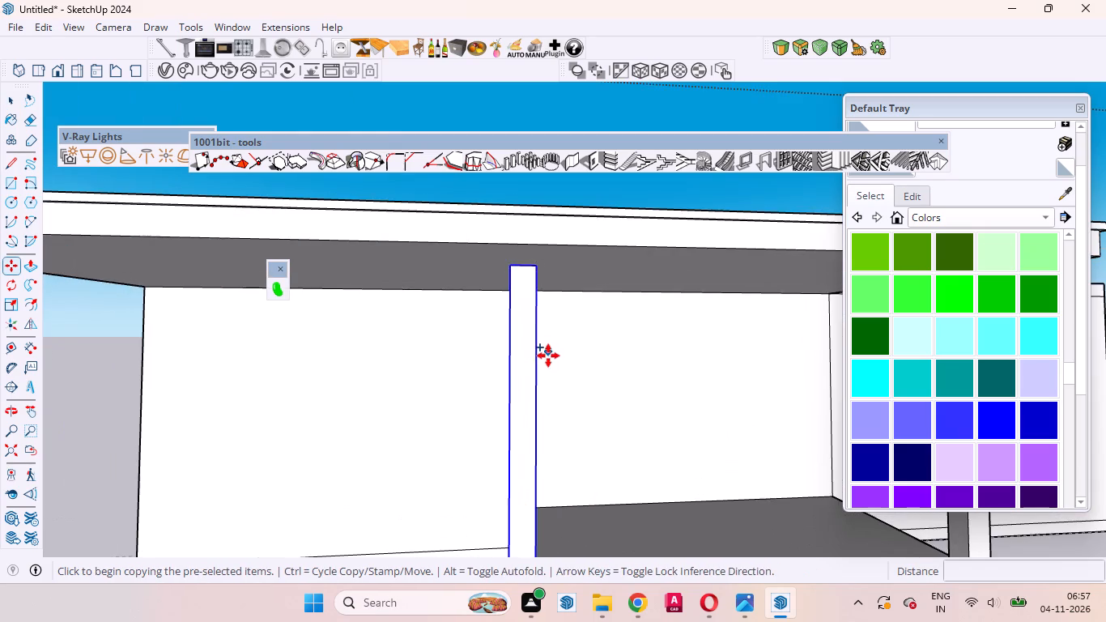
middle_click_drag(548, 356, 540, 305)
left_click(529, 228)
scroll(527, 214, "down", 4)
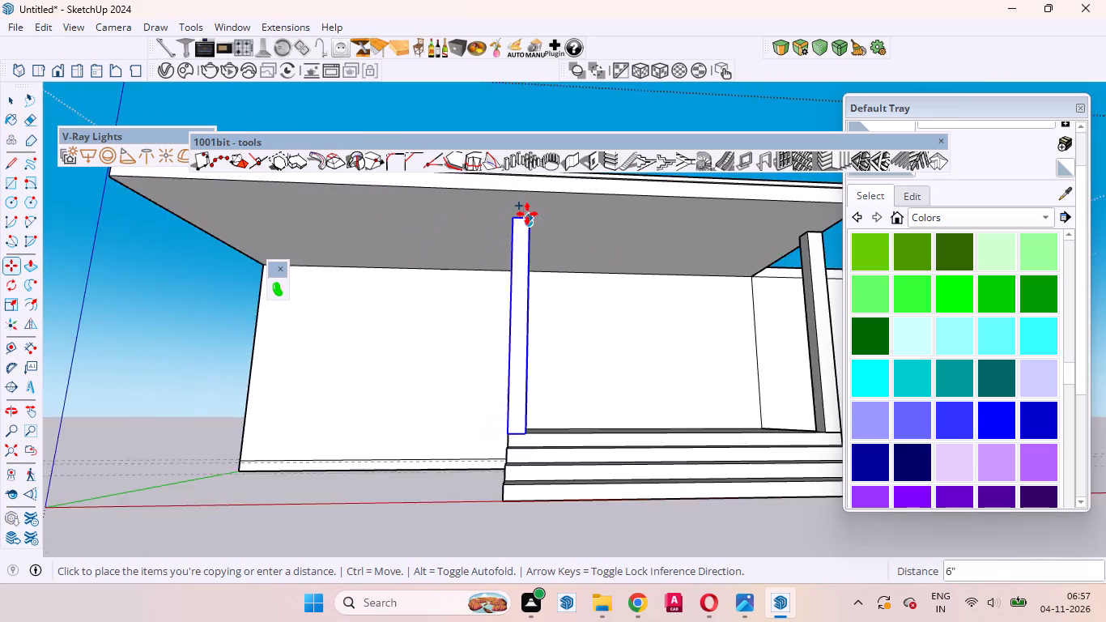
scroll(527, 214, "down", 9)
scroll(421, 219, "up", 5)
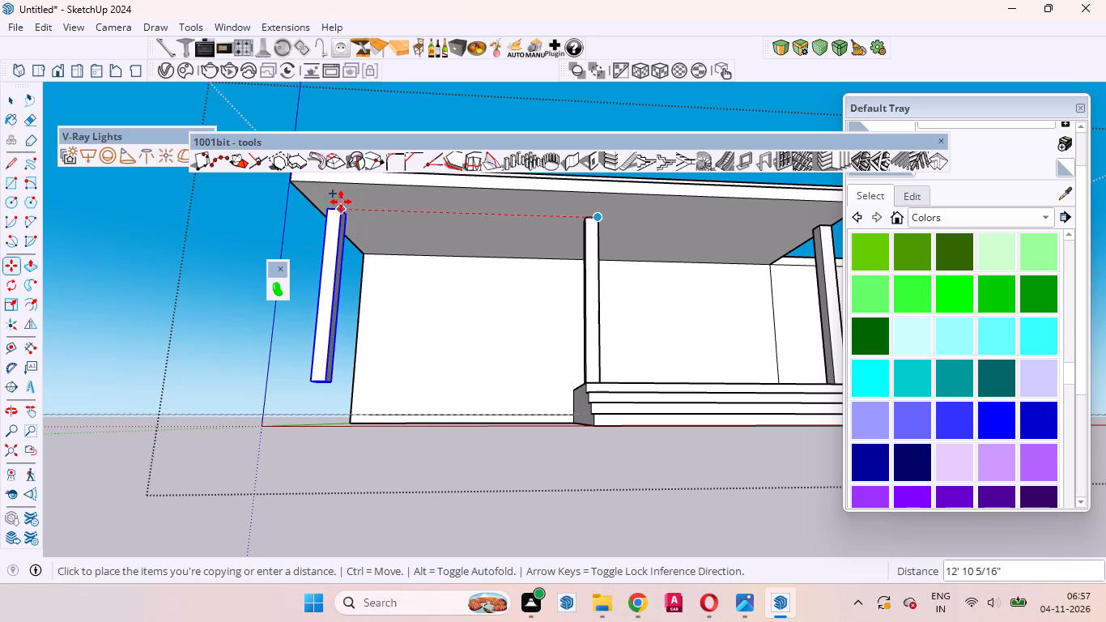
left_click(341, 202)
Inside the copied column group, push/pull the bottom face down 5" and another 1' 7" to the building's base, and close the group.
middle_click_drag(316, 283, 462, 296)
scroll(557, 377, "down", 4)
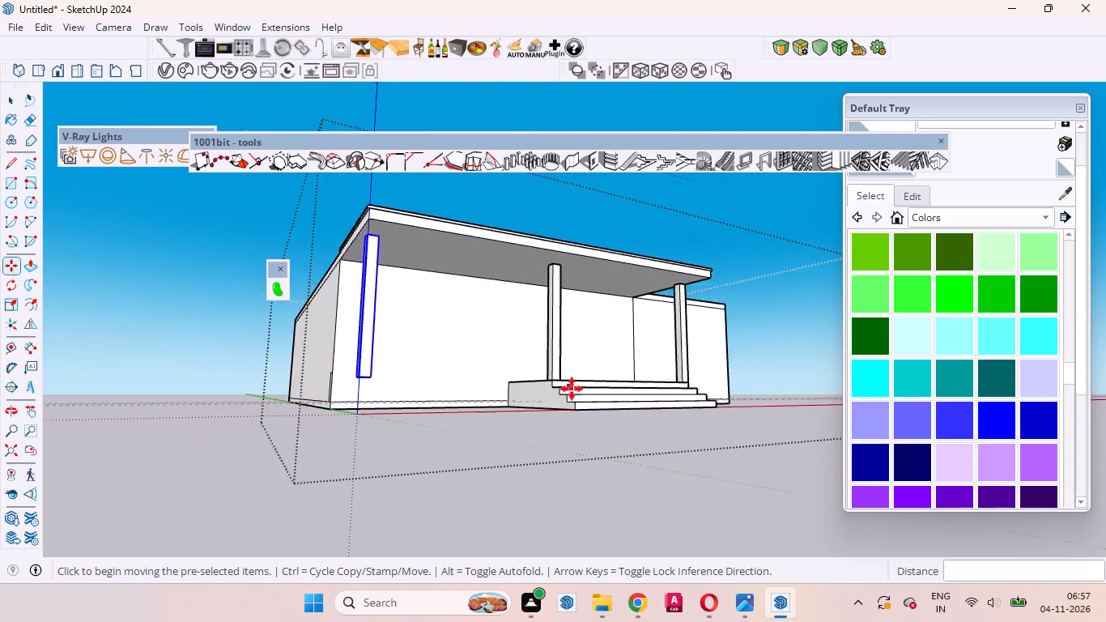
scroll(572, 389, "down", 6)
scroll(417, 350, "up", 6)
middle_click_drag(478, 353, 632, 355)
scroll(661, 270, "up", 5)
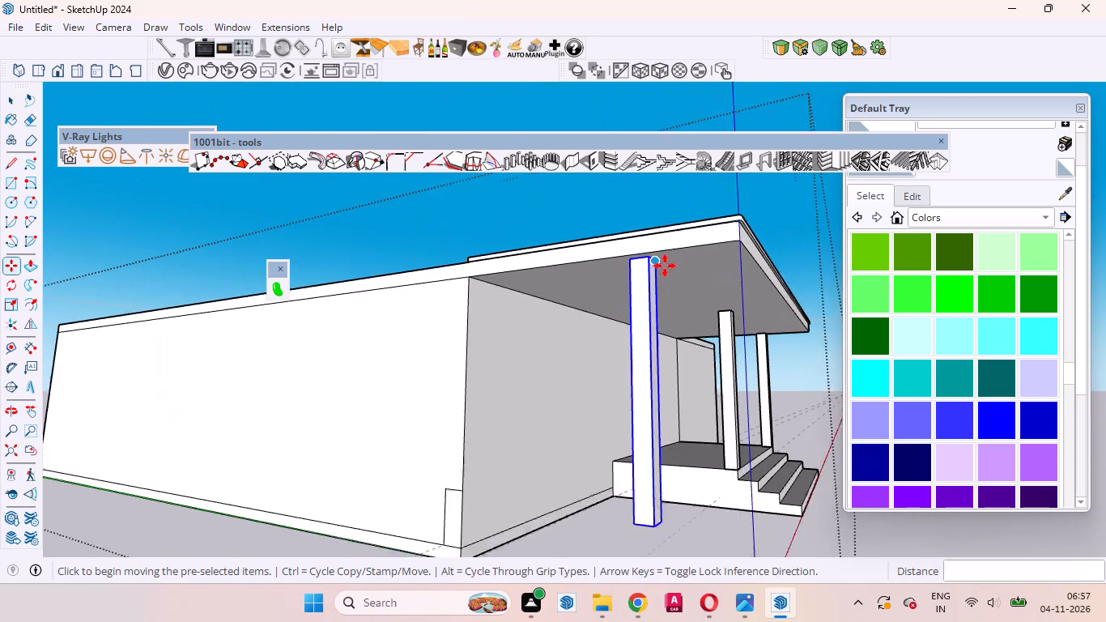
key("space")
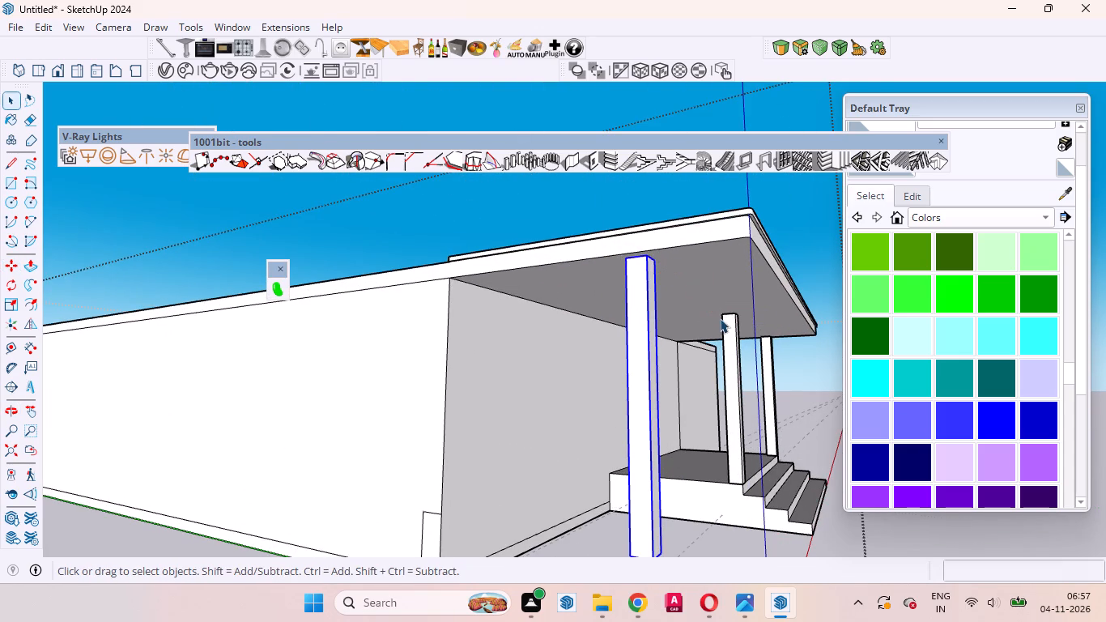
scroll(720, 321, "down", 4)
scroll(708, 564, "up", 5)
scroll(659, 435, "up", 5)
middle_click_drag(721, 492, 667, 473)
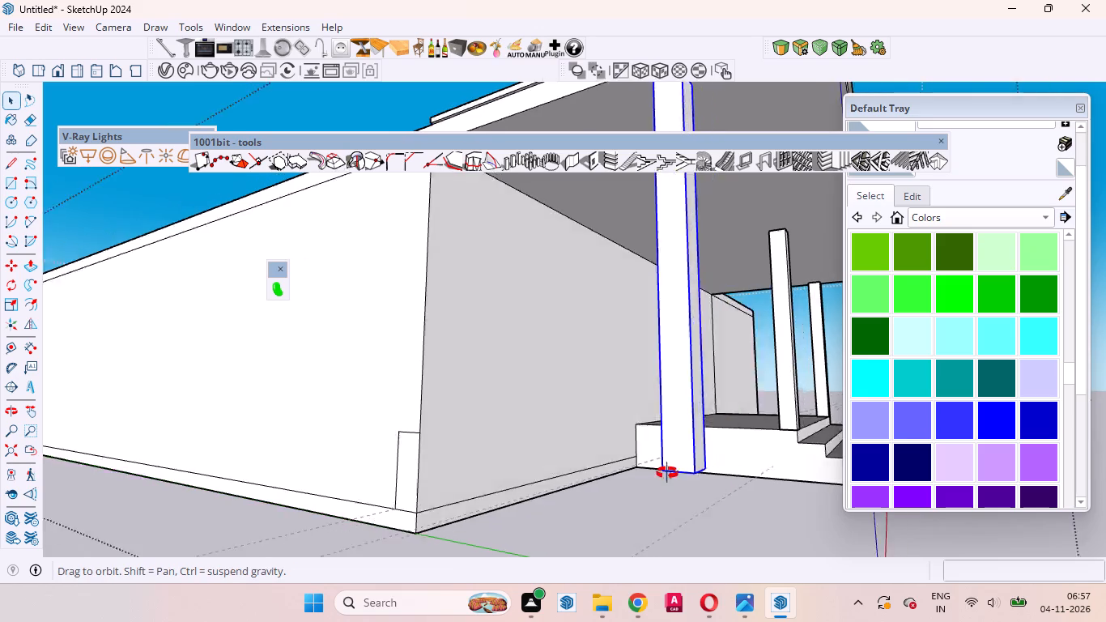
middle_click_drag(667, 473, 542, 436)
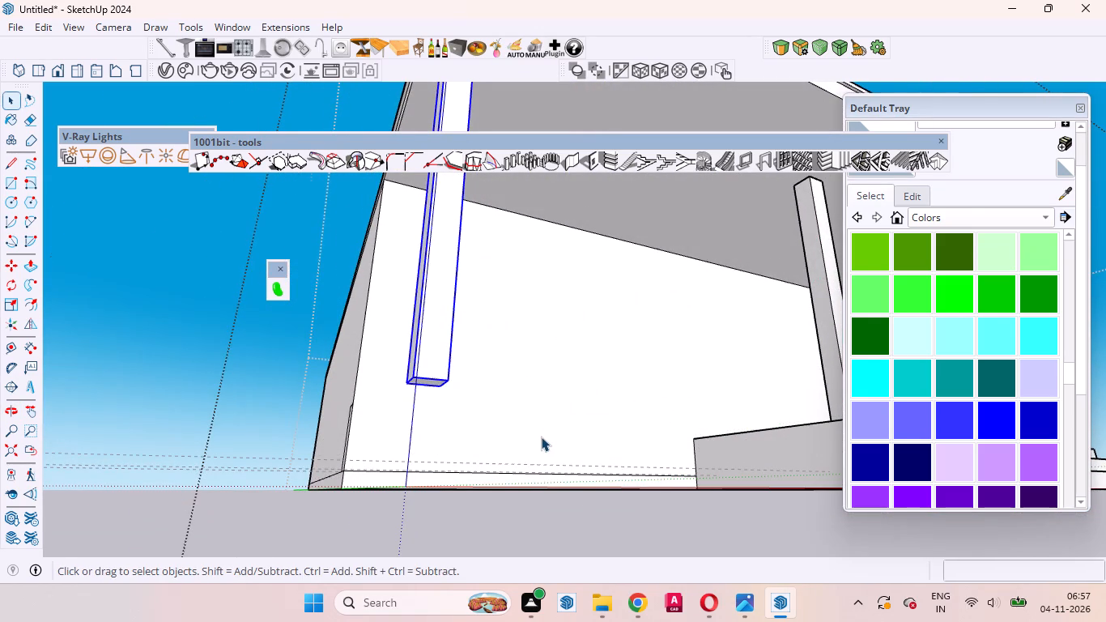
scroll(541, 437, "up", 1)
scroll(427, 403, "up", 4)
double_click(384, 341)
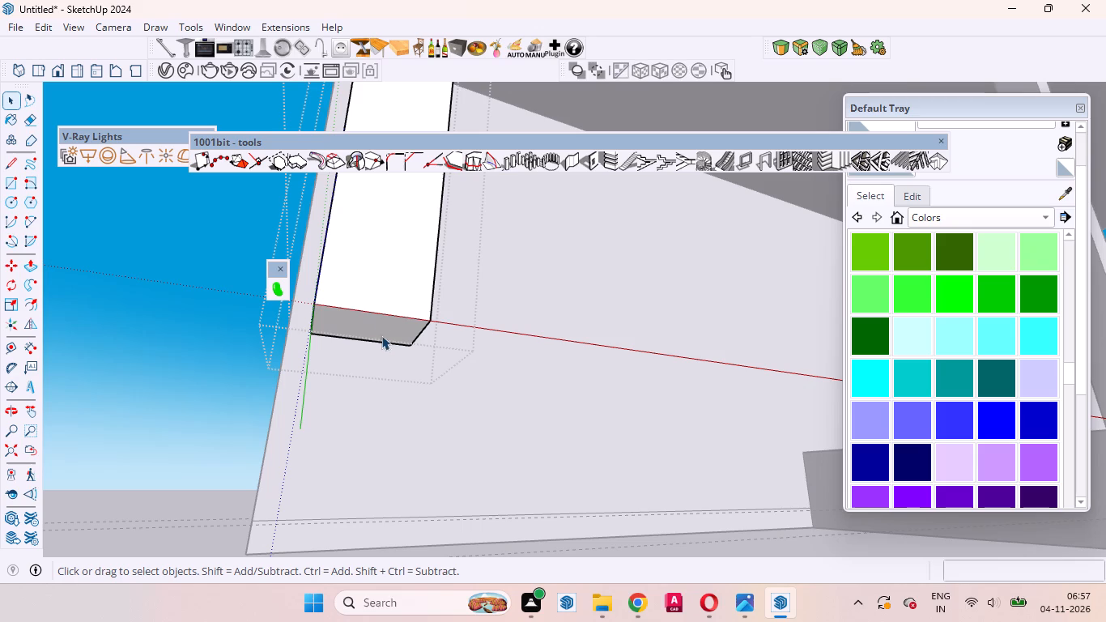
left_click(377, 325)
key("p")
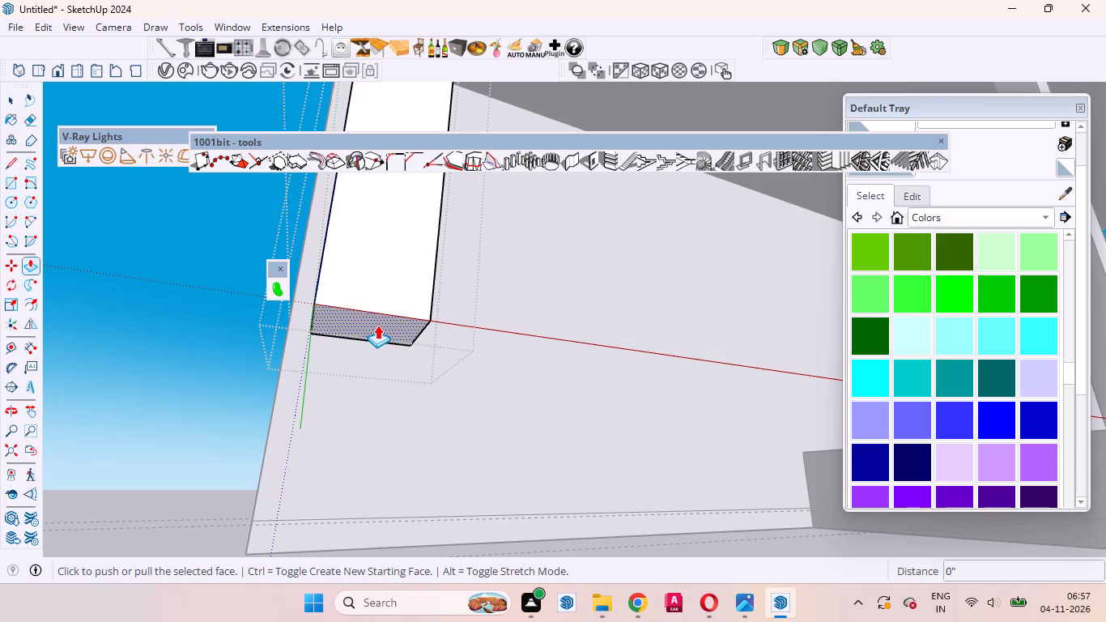
left_click_drag(377, 325, 389, 396)
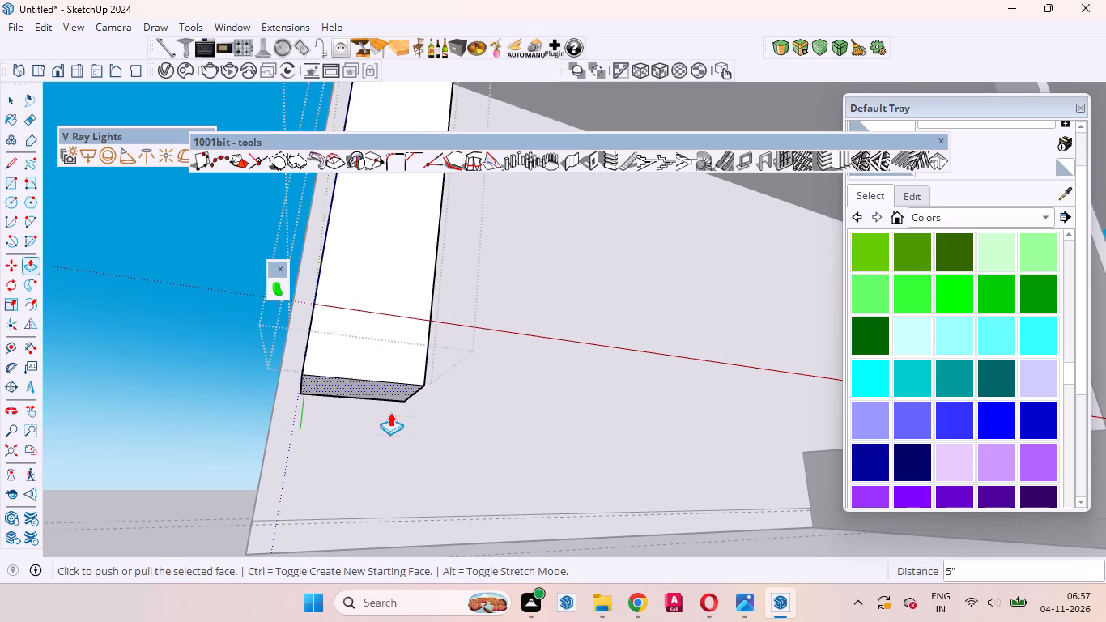
scroll(390, 398, "down", 8)
scroll(391, 395, "up", 5)
left_click(389, 391)
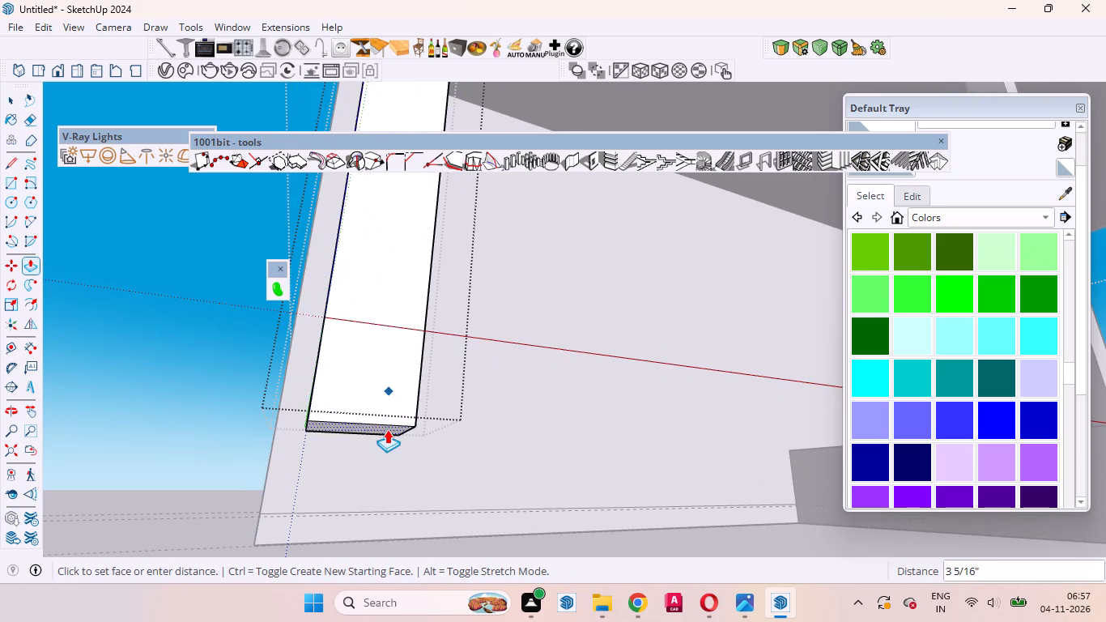
scroll(387, 429, "down", 9)
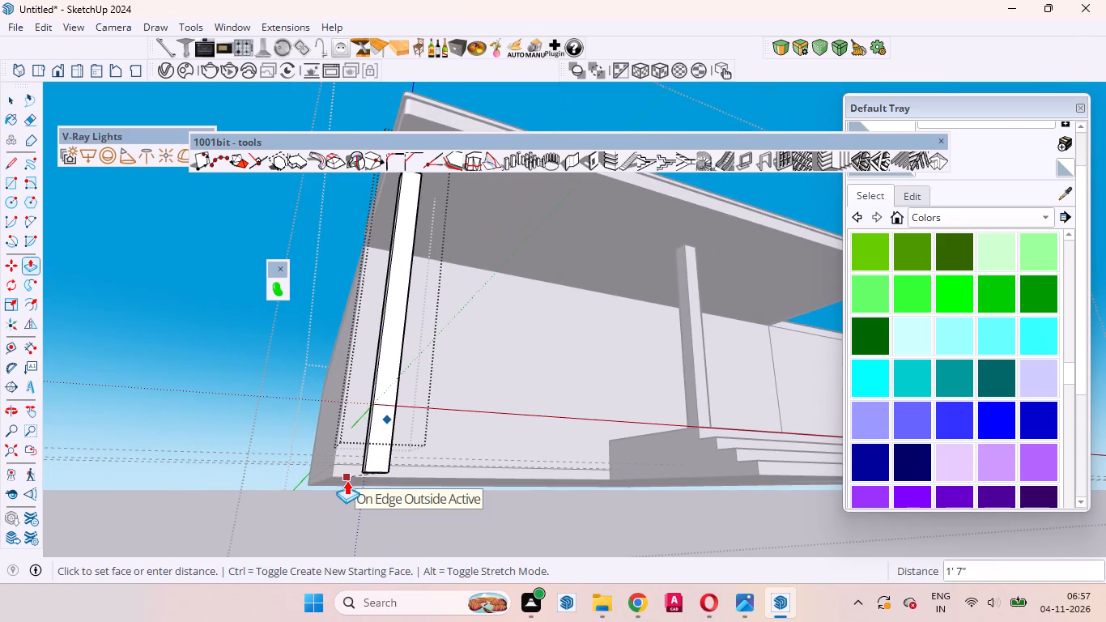
left_click(347, 480)
key("space")
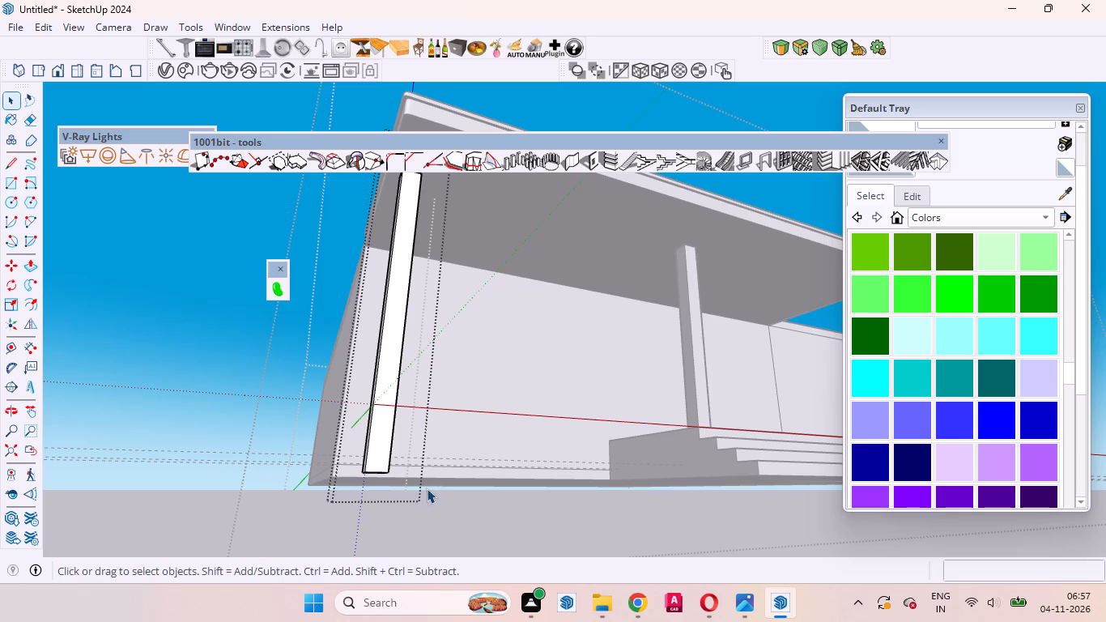
scroll(415, 502, "down", 11)
middle_click_drag(428, 491, 436, 575)
scroll(436, 575, "up", 1)
left_click(504, 541)
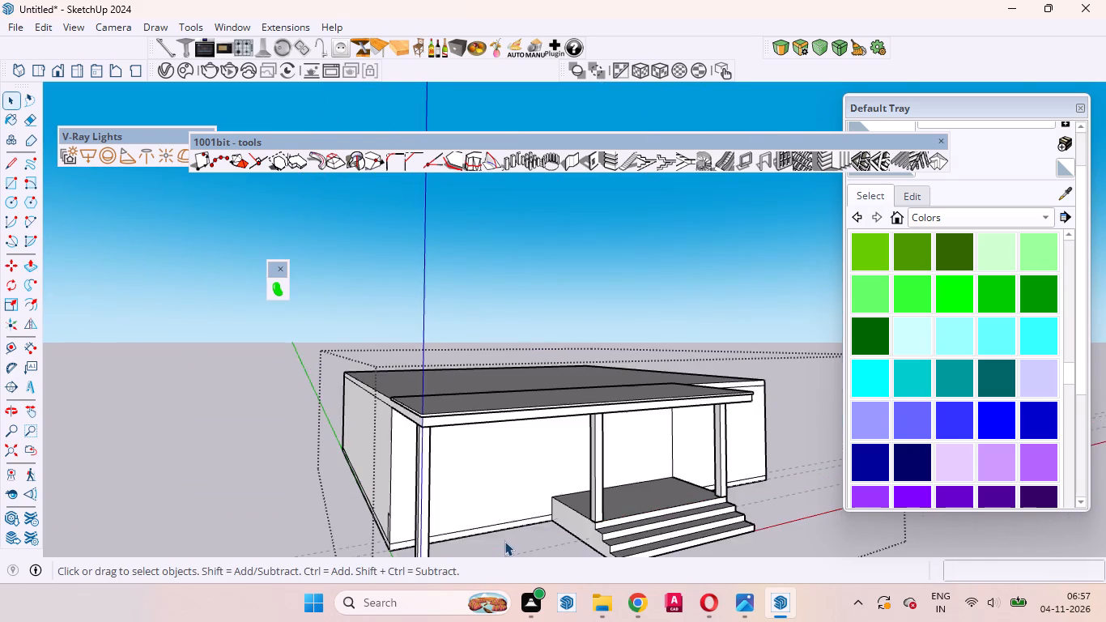
Copy the ground-length column about 4' 6" parallel to the green axis toward the building wall, along the overhang's end.
scroll(483, 457, "down", 10)
middle_click_drag(630, 471, 867, 478)
scroll(625, 462, "up", 4)
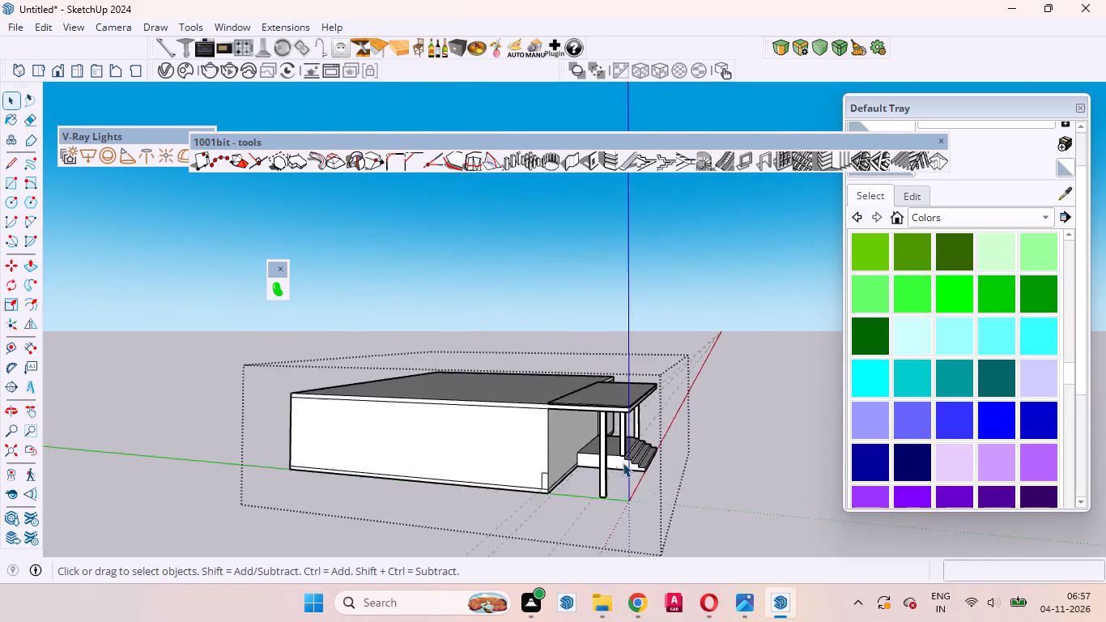
scroll(623, 462, "up", 8)
middle_click_drag(598, 458, 644, 466)
scroll(598, 437, "down", 3)
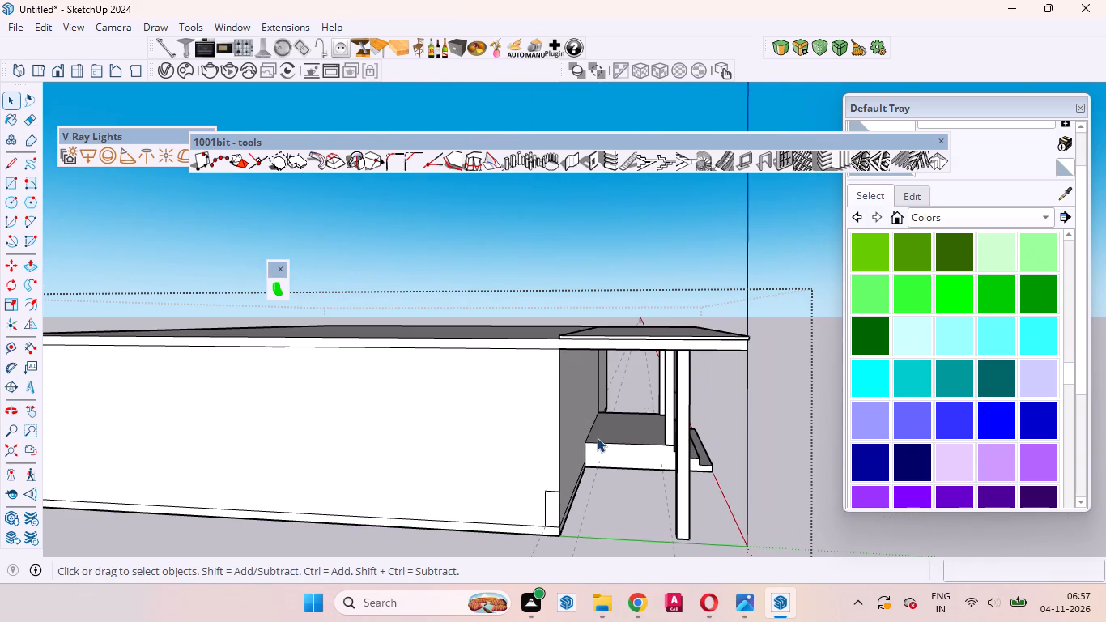
scroll(597, 437, "down", 13)
middle_click_drag(654, 445, 657, 447)
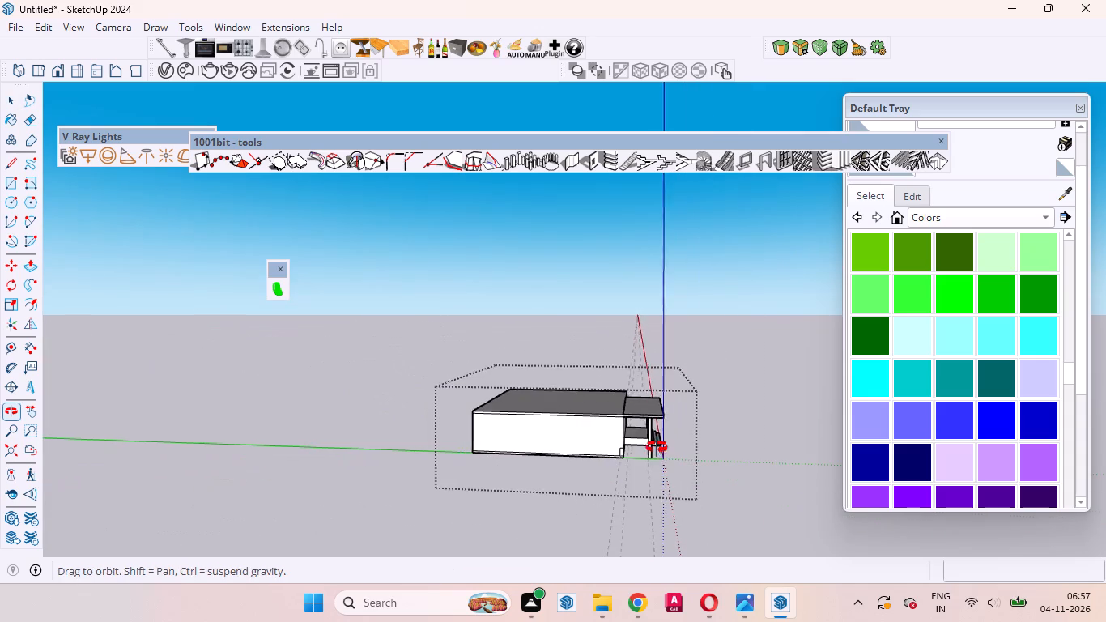
middle_click_drag(657, 447, 701, 450)
scroll(665, 449, "up", 19)
middle_click(665, 449)
middle_click_drag(664, 448, 478, 488)
scroll(558, 423, "down", 10)
middle_click_drag(579, 454, 584, 492)
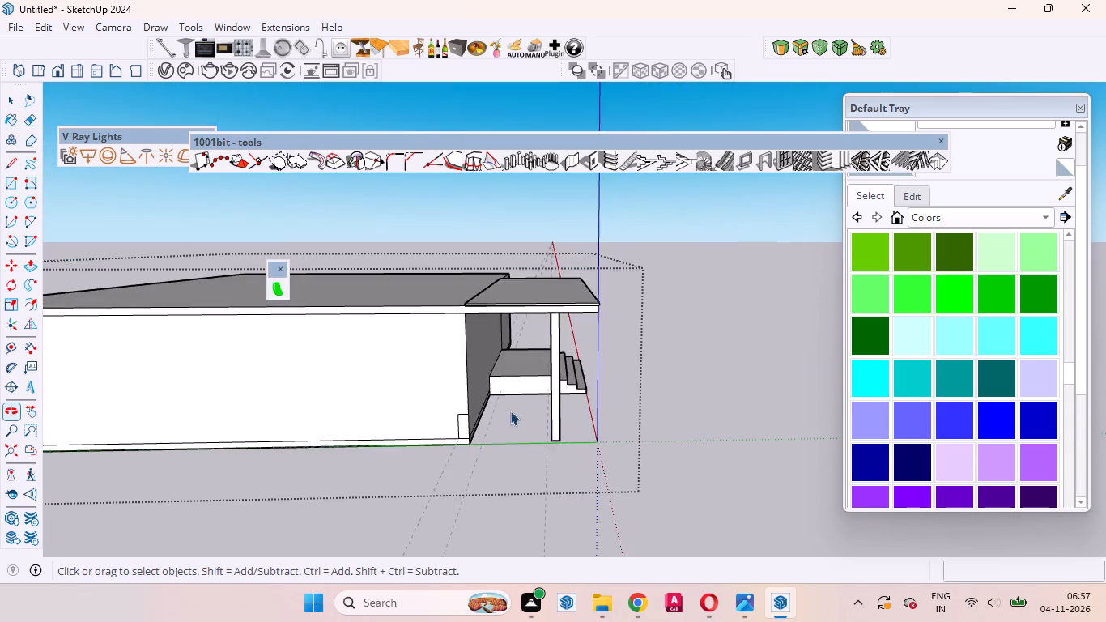
scroll(510, 411, "up", 10)
scroll(627, 400, "down", 4)
left_click(633, 418)
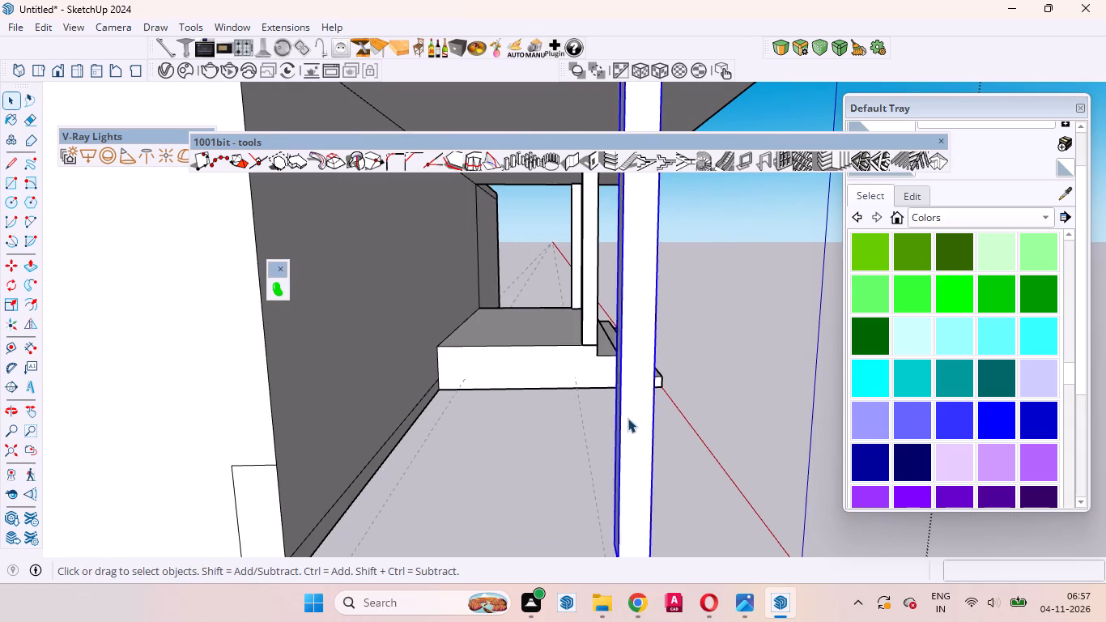
scroll(593, 407, "down", 12)
scroll(598, 375, "up", 10)
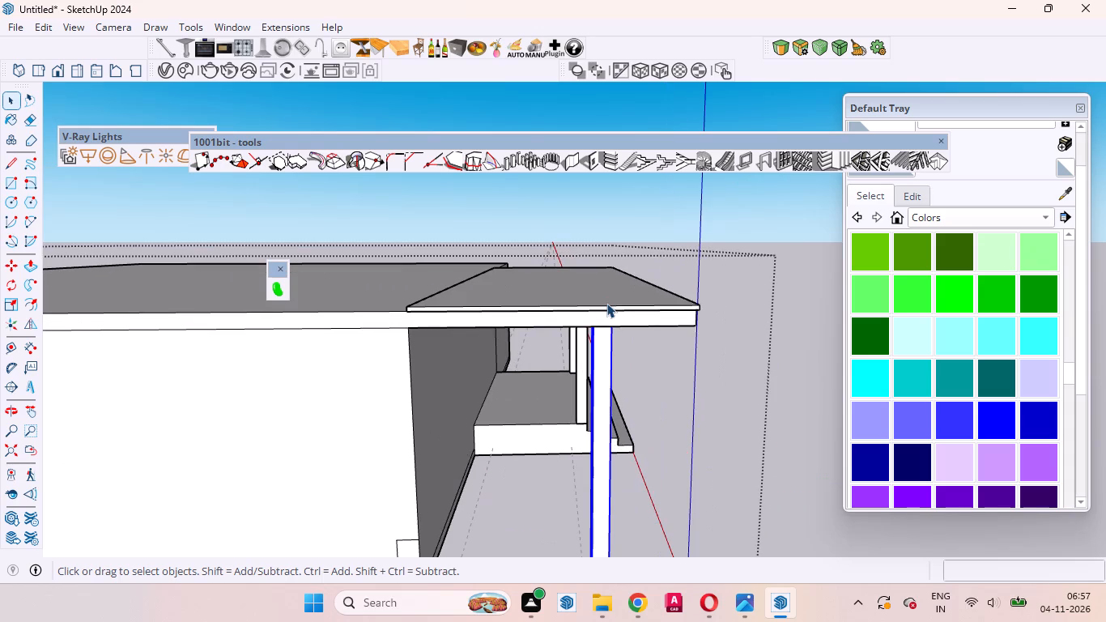
key("m")
scroll(623, 360, "up", 2)
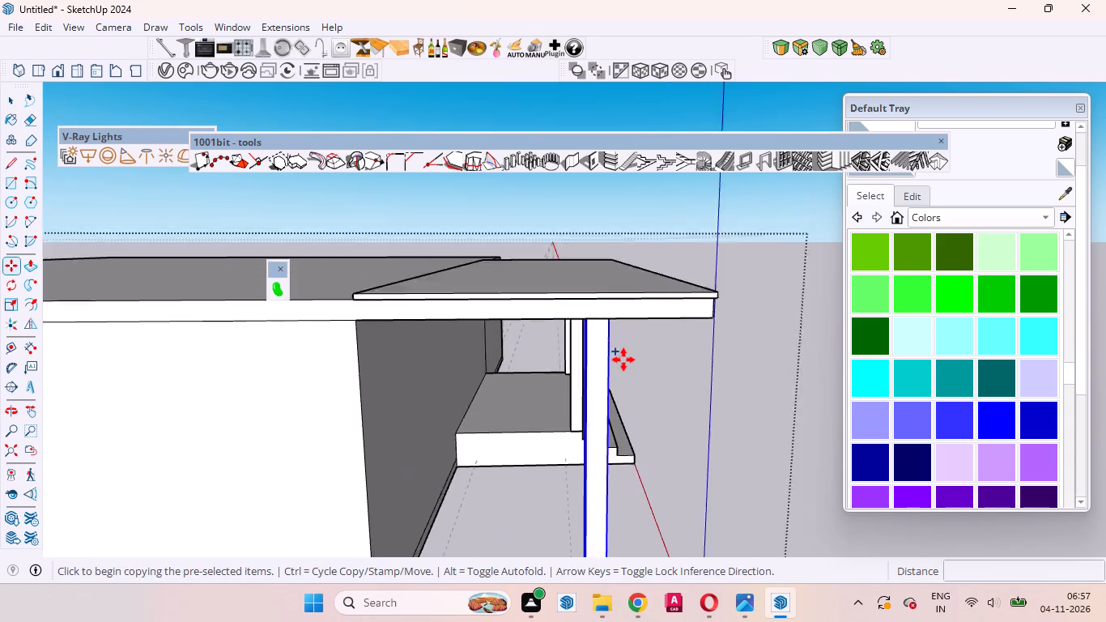
scroll(623, 360, "up", 2)
left_click(604, 263)
scroll(615, 259, "down", 9)
scroll(615, 259, "up", 1)
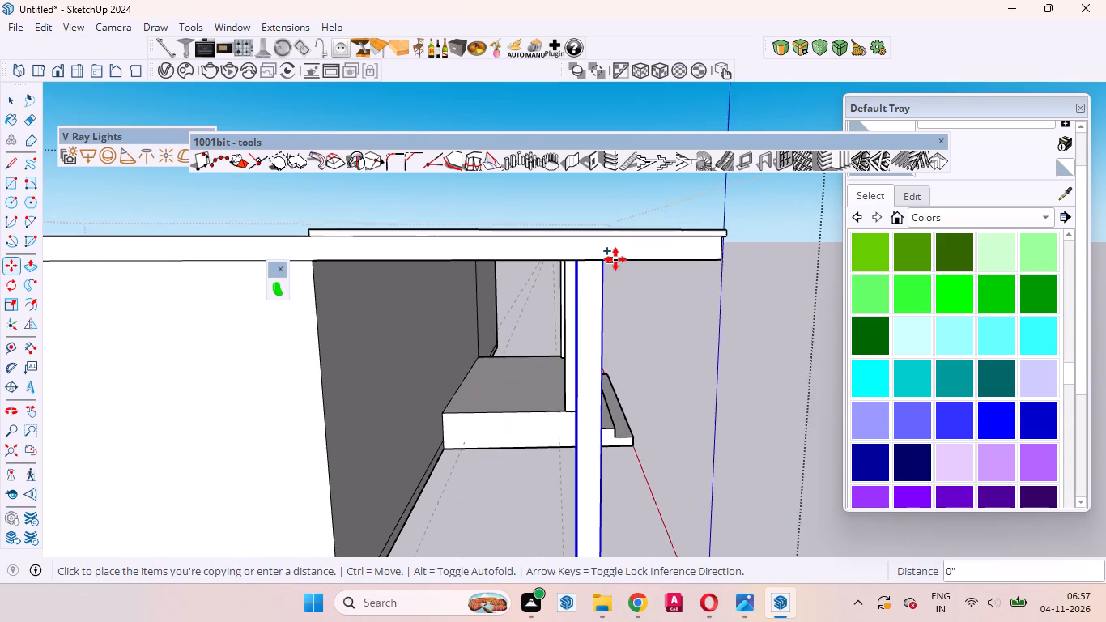
scroll(615, 259, "down", 2)
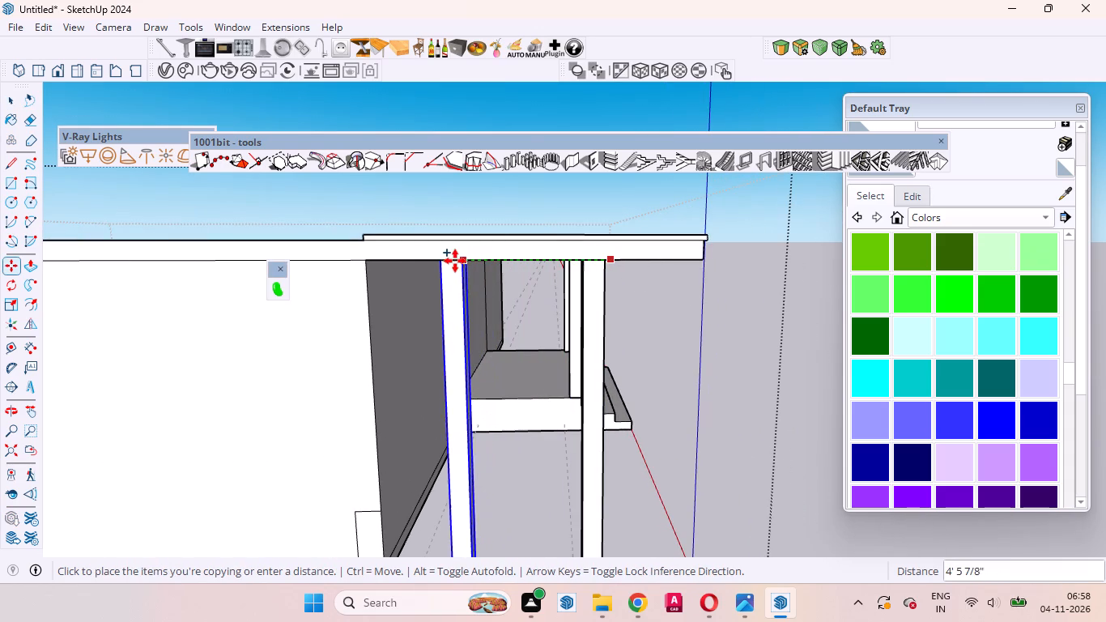
left_click(453, 261)
middle_click_drag(508, 312, 232, 353)
scroll(367, 336, "down", 5)
middle_click_drag(418, 456, 243, 411)
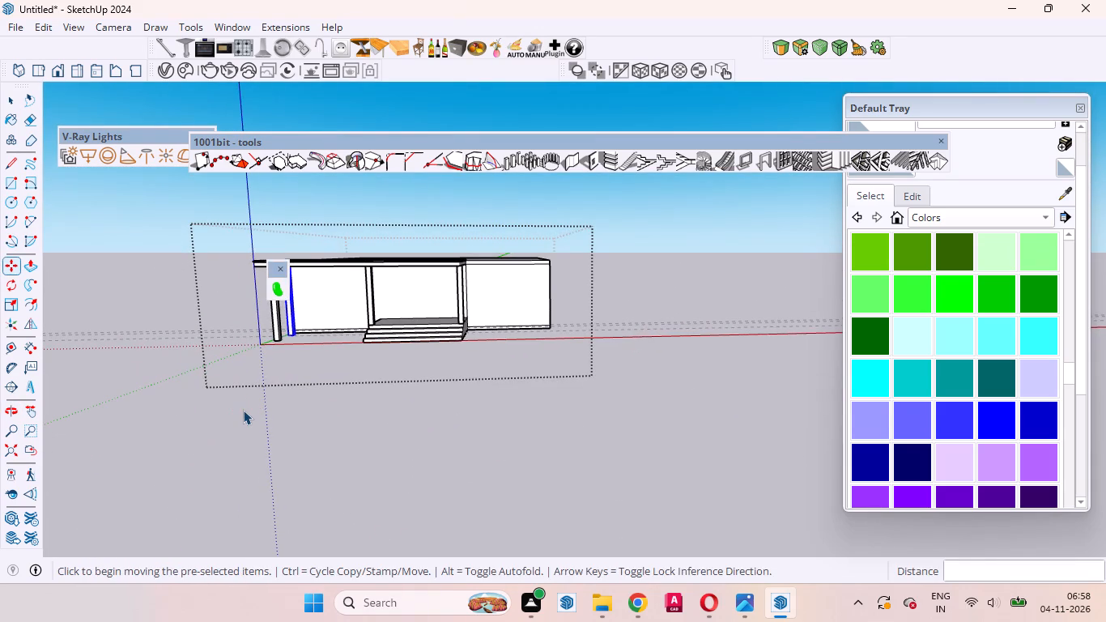
Examine the two ground-length columns beneath the overhang's far end from below and above.
key("space")
left_click(319, 482)
scroll(288, 290, "up", 9)
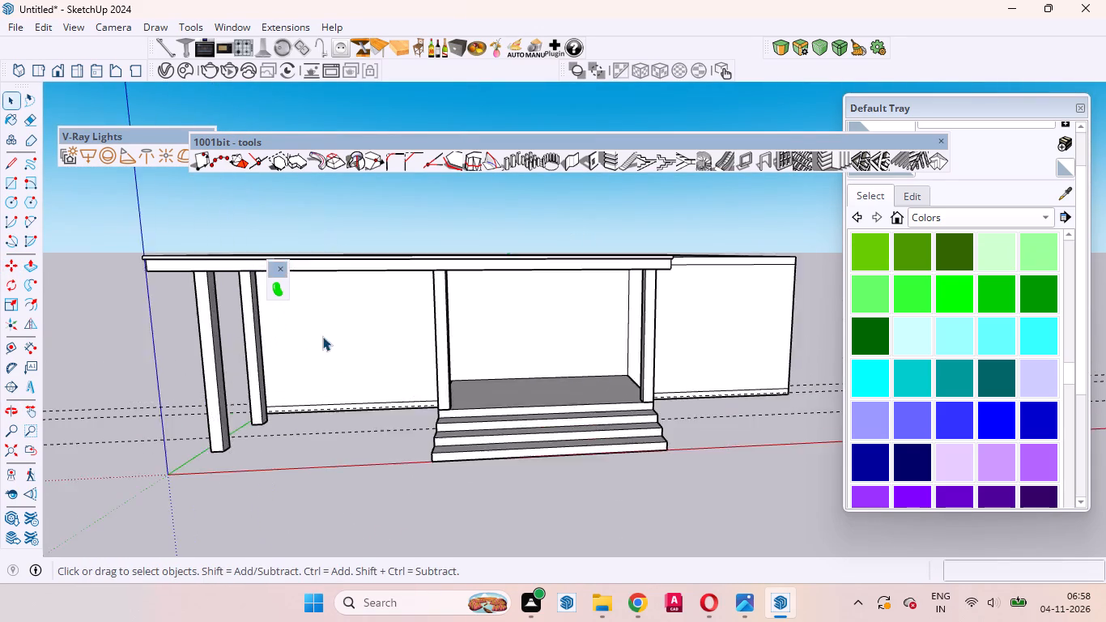
scroll(322, 336, "up", 2)
middle_click_drag(321, 343, 528, 183)
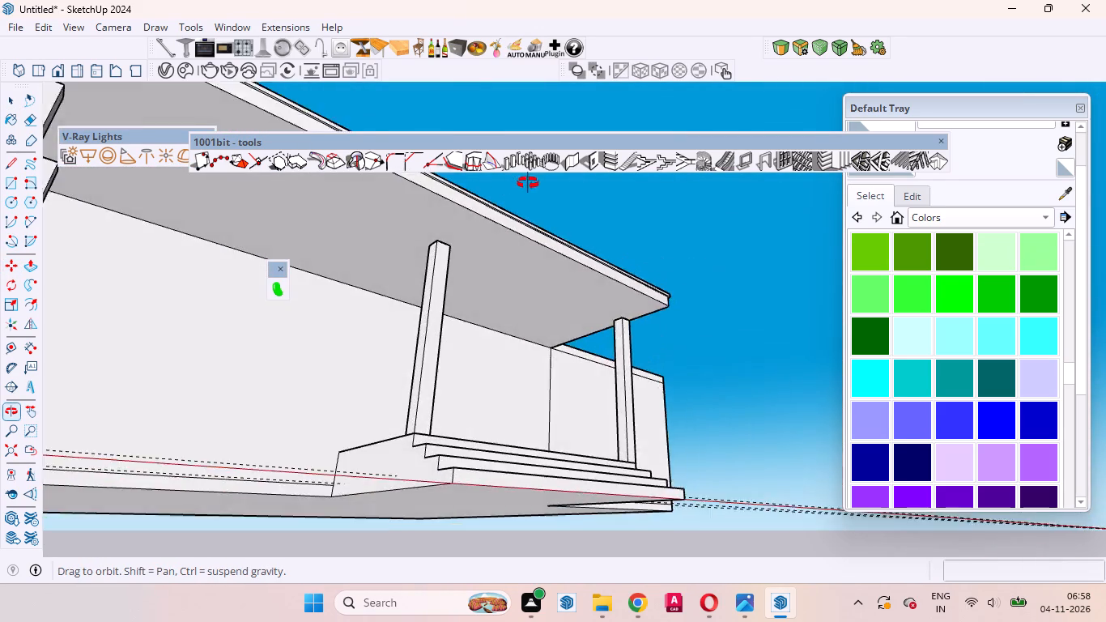
middle_click_drag(528, 183, 540, 195)
scroll(531, 378, "down", 5)
scroll(301, 343, "down", 1)
scroll(288, 322, "up", 5)
middle_click_drag(314, 334, 201, 468)
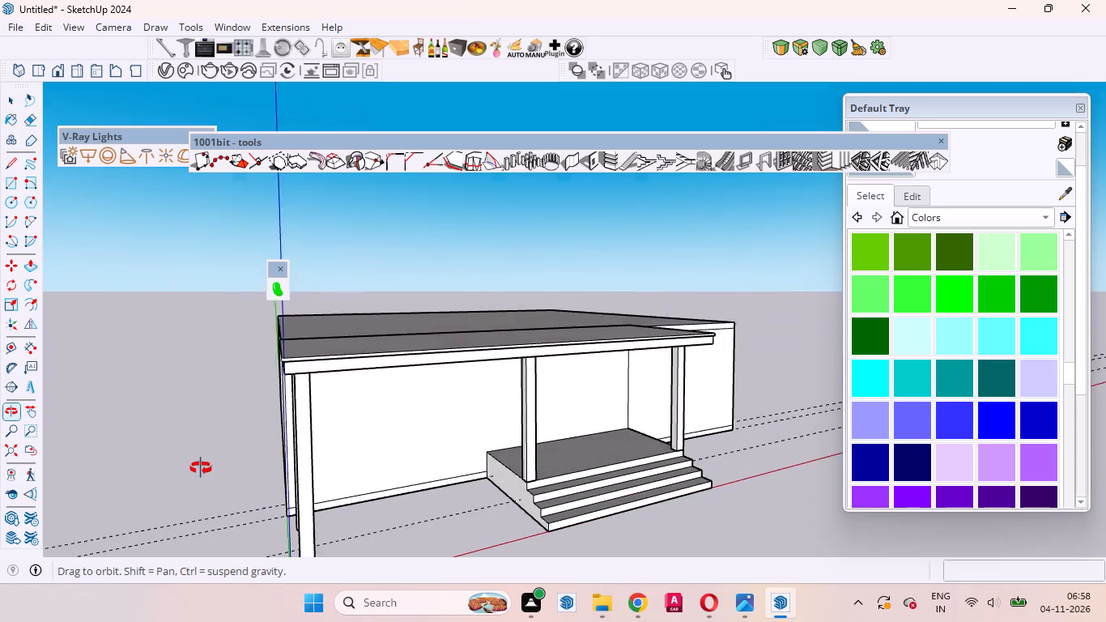
middle_click_drag(201, 468, 213, 416)
middle_click(213, 416)
scroll(299, 360, "up", 2)
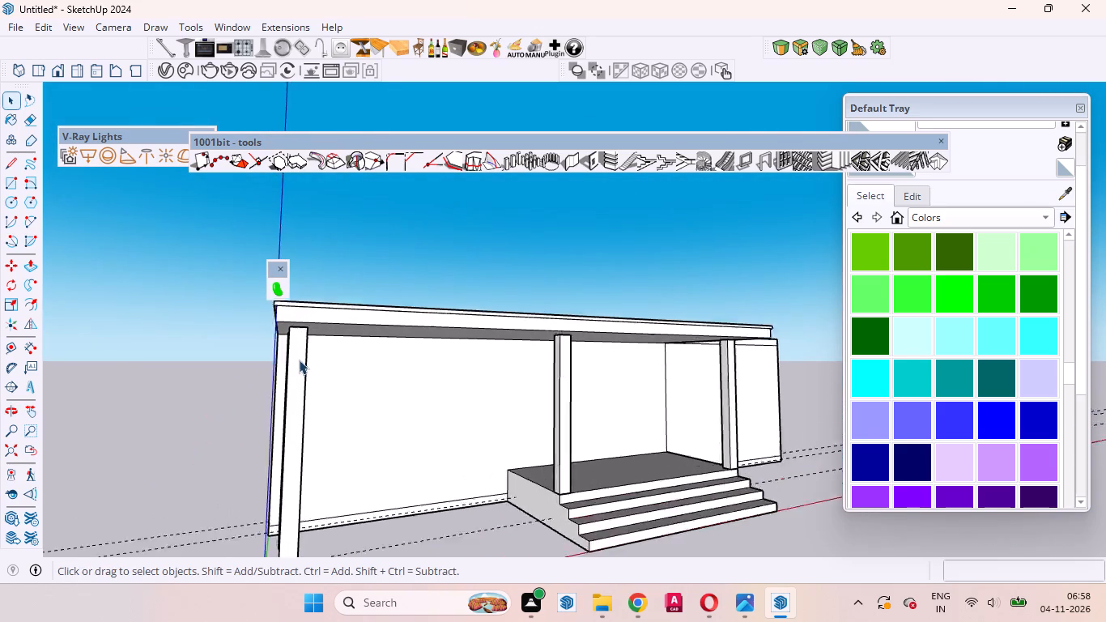
scroll(299, 360, "up", 7)
scroll(299, 351, "down", 1)
Move both ground-length columns together about 6" parallel to the red axis, toward the end edge of the overhang slab.
left_click(299, 334)
scroll(296, 321, "up", 4)
double_click(300, 328)
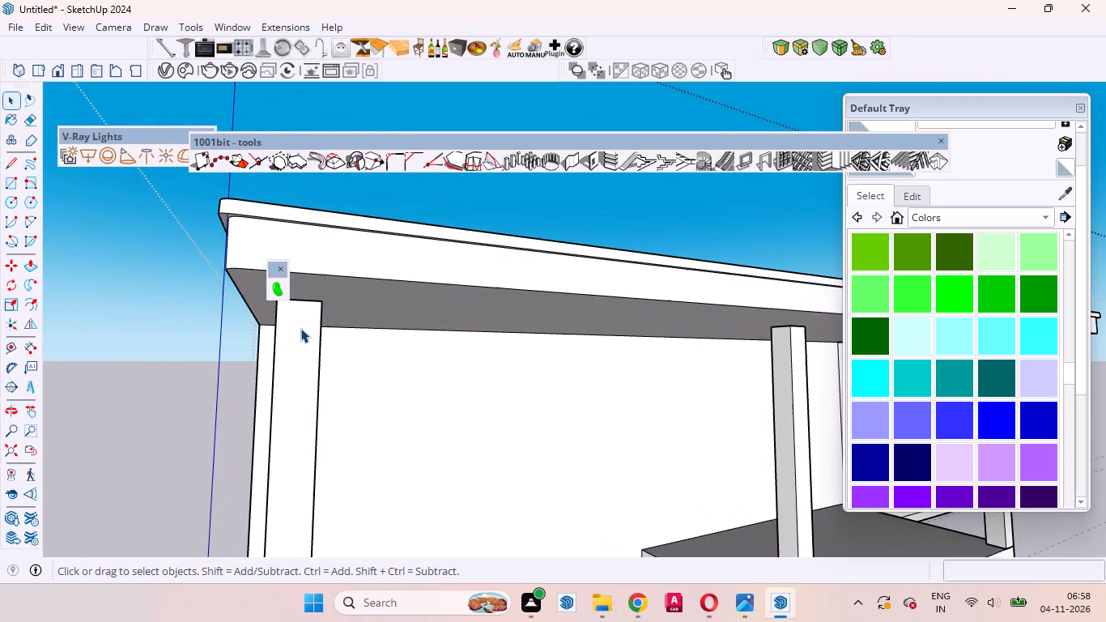
left_click(301, 334)
middle_click_drag(304, 363, 368, 372)
scroll(303, 378, "down", 5)
scroll(249, 388, "up", 5)
left_click(238, 364, "ctrl")
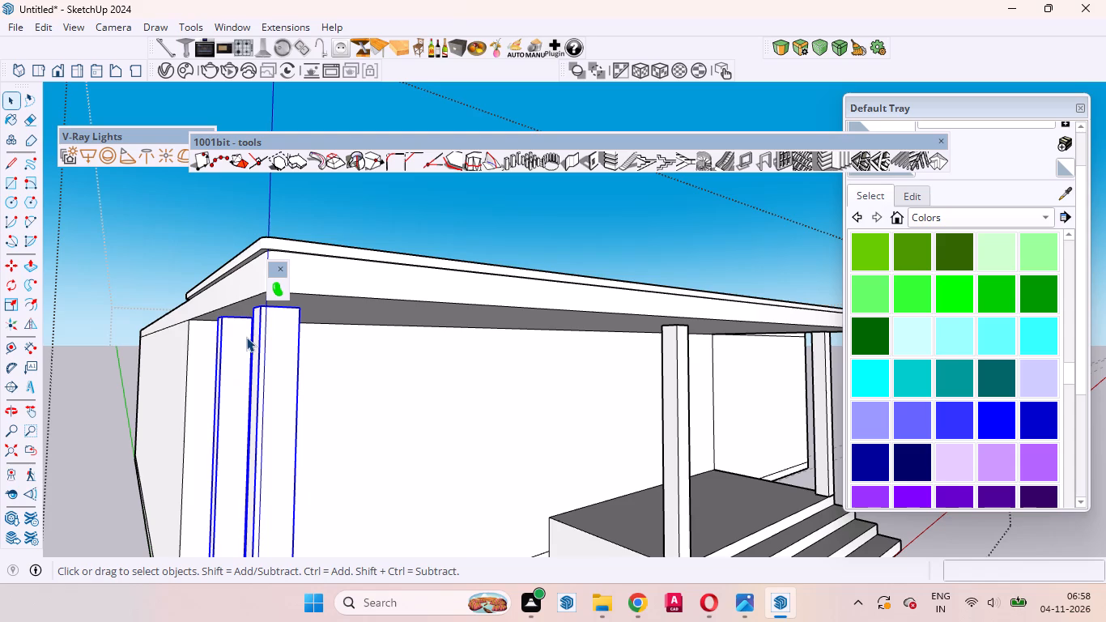
key("m")
scroll(392, 406, "up", 1)
scroll(402, 458, "down", 6)
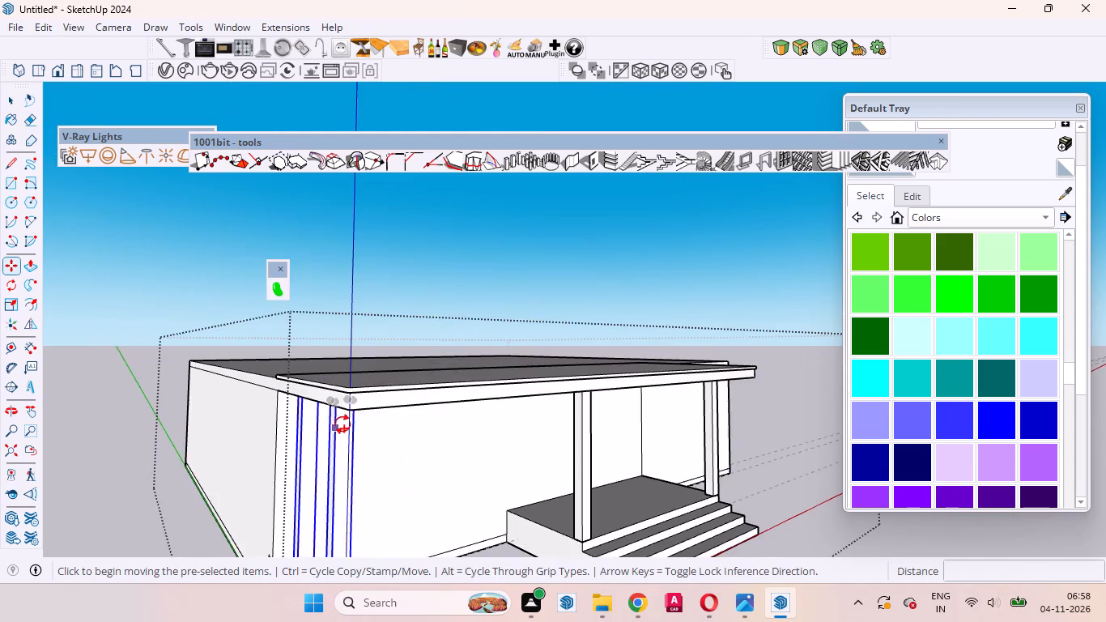
scroll(358, 424, "up", 6)
middle_click_drag(372, 422, 291, 400)
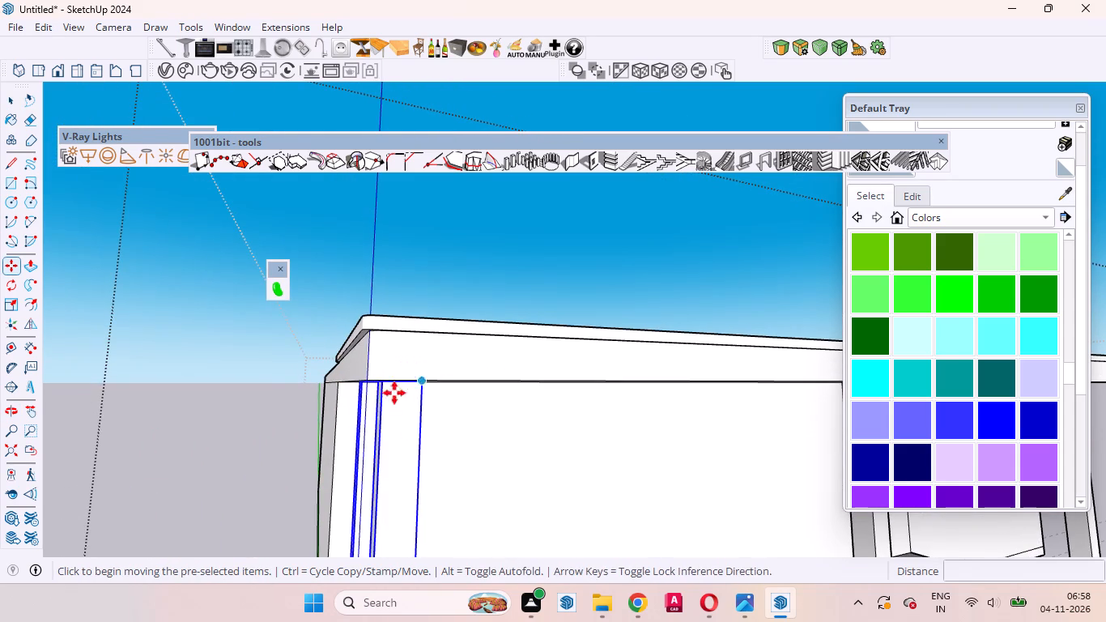
scroll(376, 403, "up", 1)
middle_click_drag(376, 403, 374, 320)
scroll(380, 429, "up", 5)
left_click(391, 418)
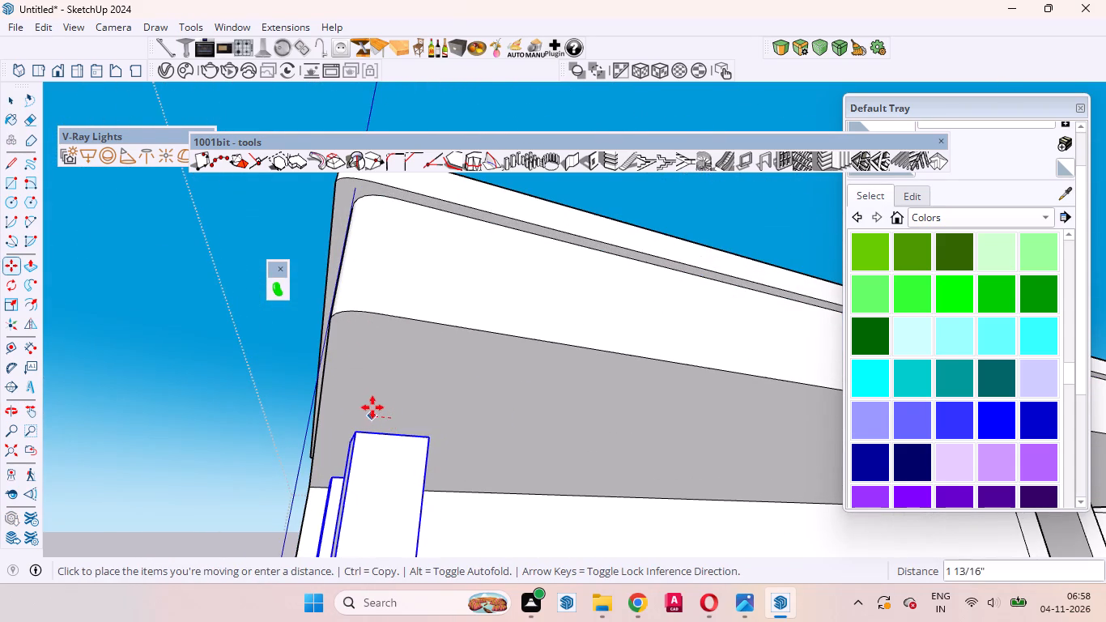
left_click(331, 407)
Shift the same two columns about 5/16" back under the slab, aligning their outer faces with the overhang's end edge.
scroll(275, 437, "up", 5)
scroll(313, 435, "down", 2)
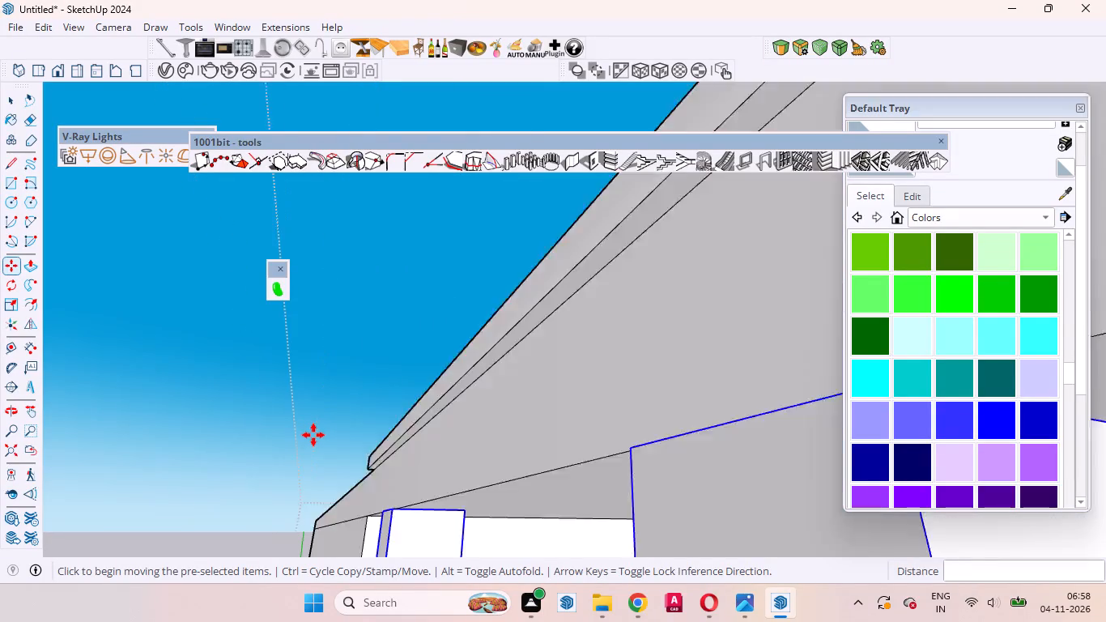
scroll(313, 435, "down", 2)
middle_click_drag(387, 457, 415, 595)
scroll(414, 547, "up", 5)
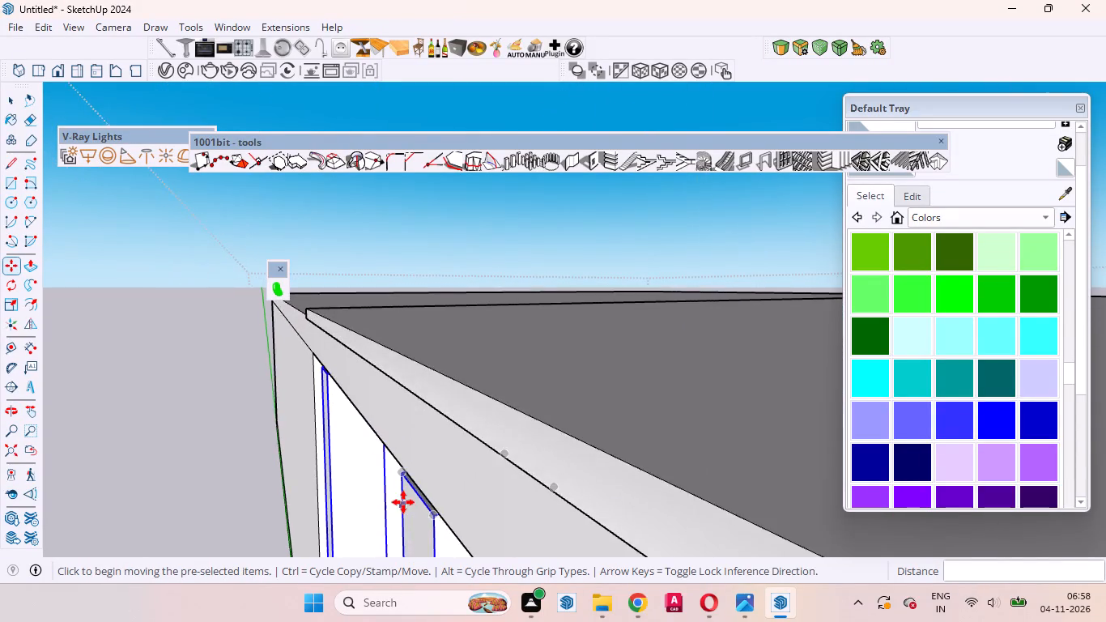
scroll(403, 502, "up", 9)
left_click(453, 507)
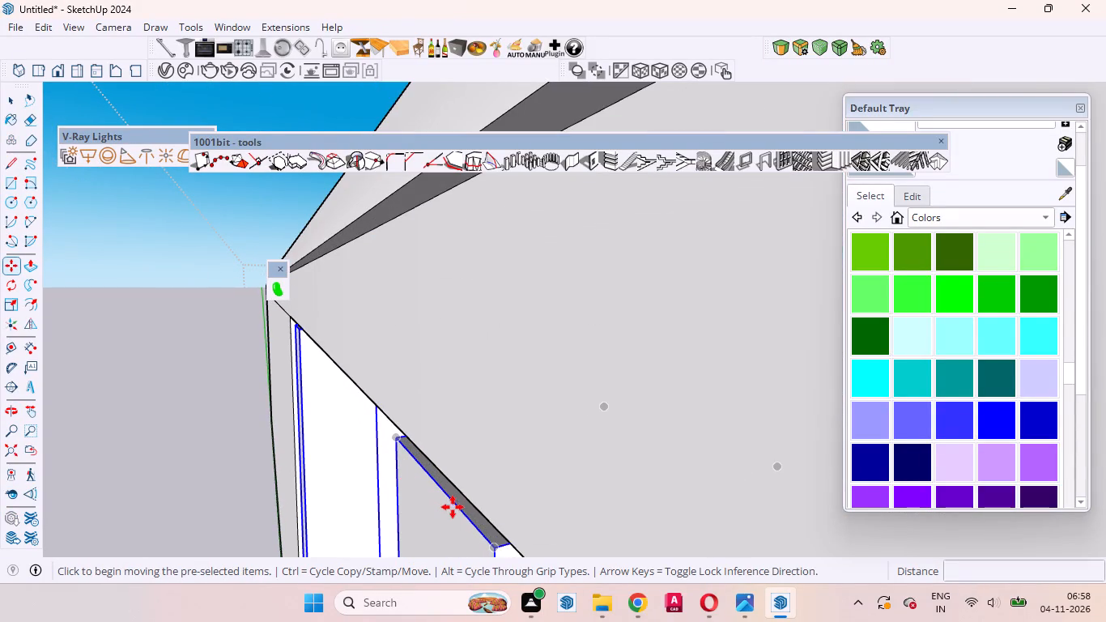
left_click(467, 505)
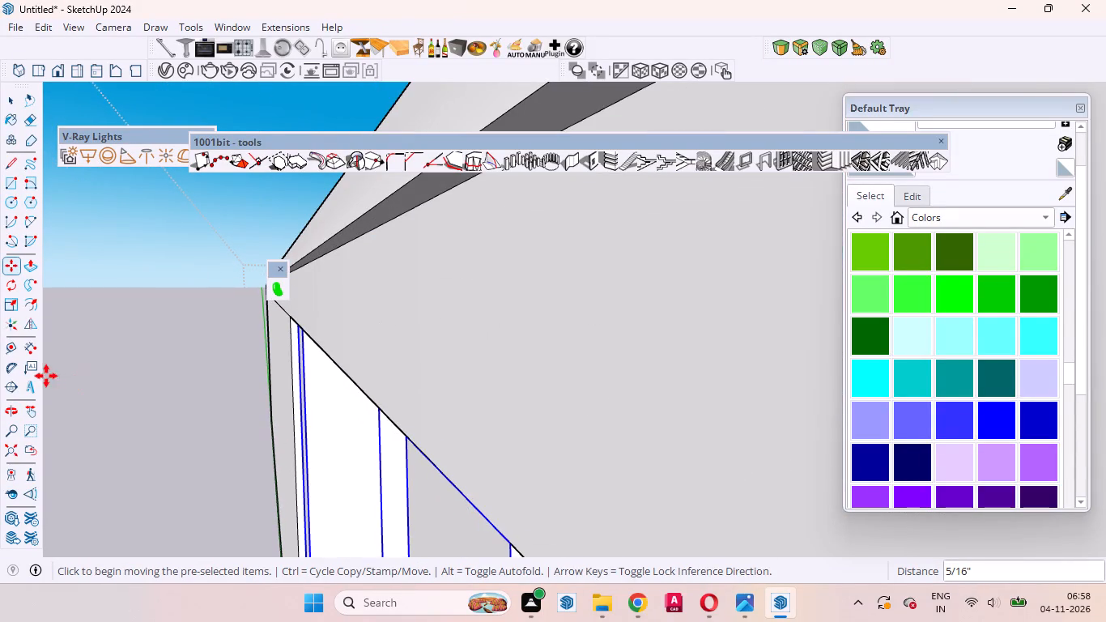
key("space")
left_click(185, 410)
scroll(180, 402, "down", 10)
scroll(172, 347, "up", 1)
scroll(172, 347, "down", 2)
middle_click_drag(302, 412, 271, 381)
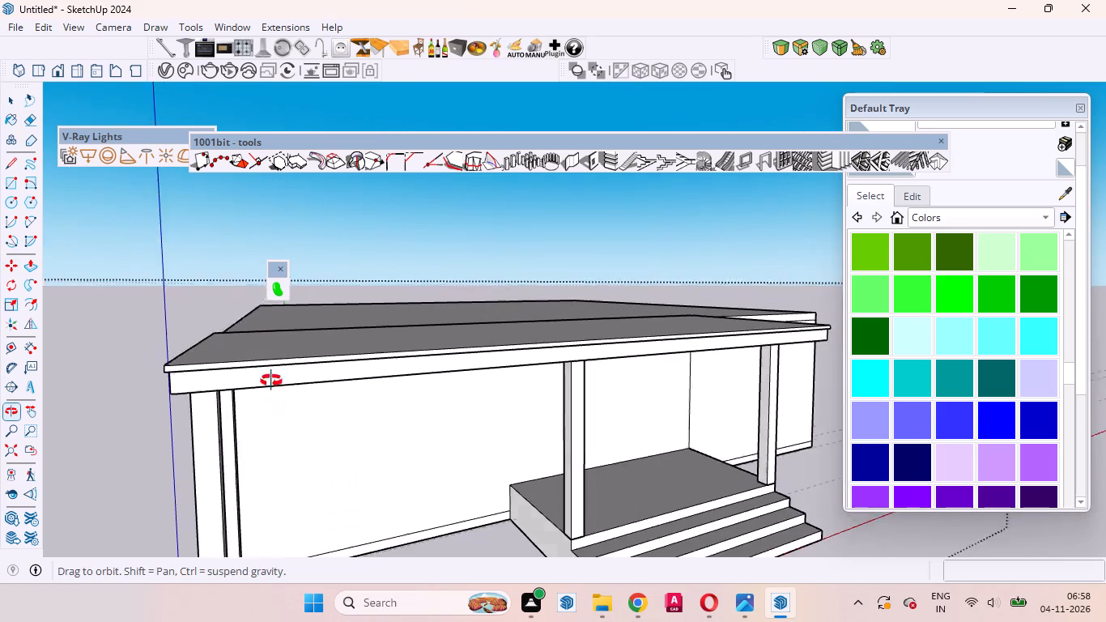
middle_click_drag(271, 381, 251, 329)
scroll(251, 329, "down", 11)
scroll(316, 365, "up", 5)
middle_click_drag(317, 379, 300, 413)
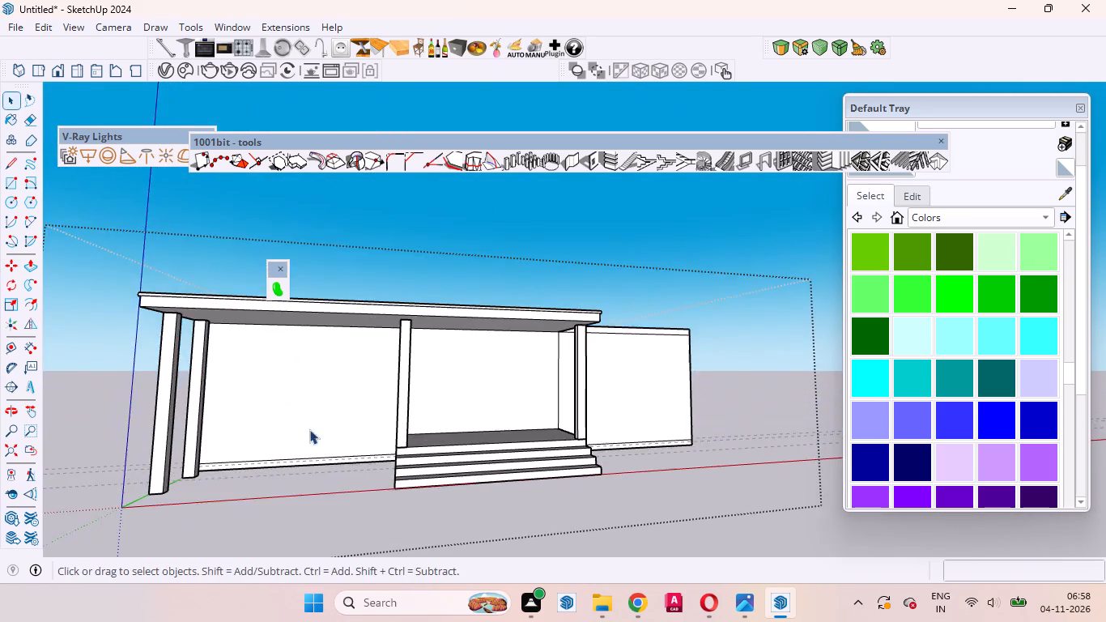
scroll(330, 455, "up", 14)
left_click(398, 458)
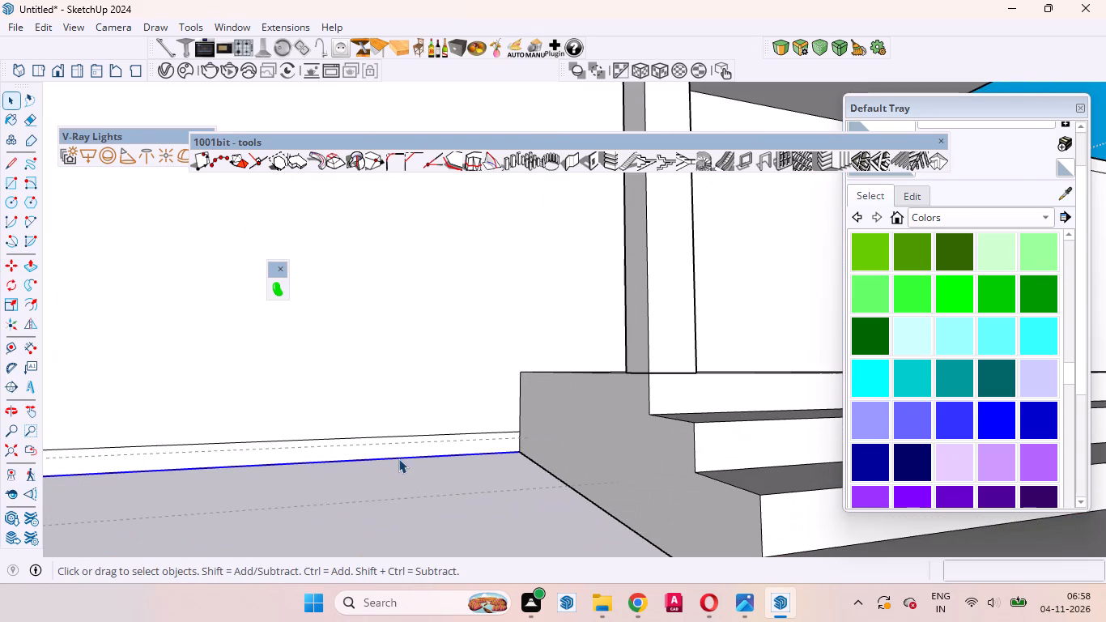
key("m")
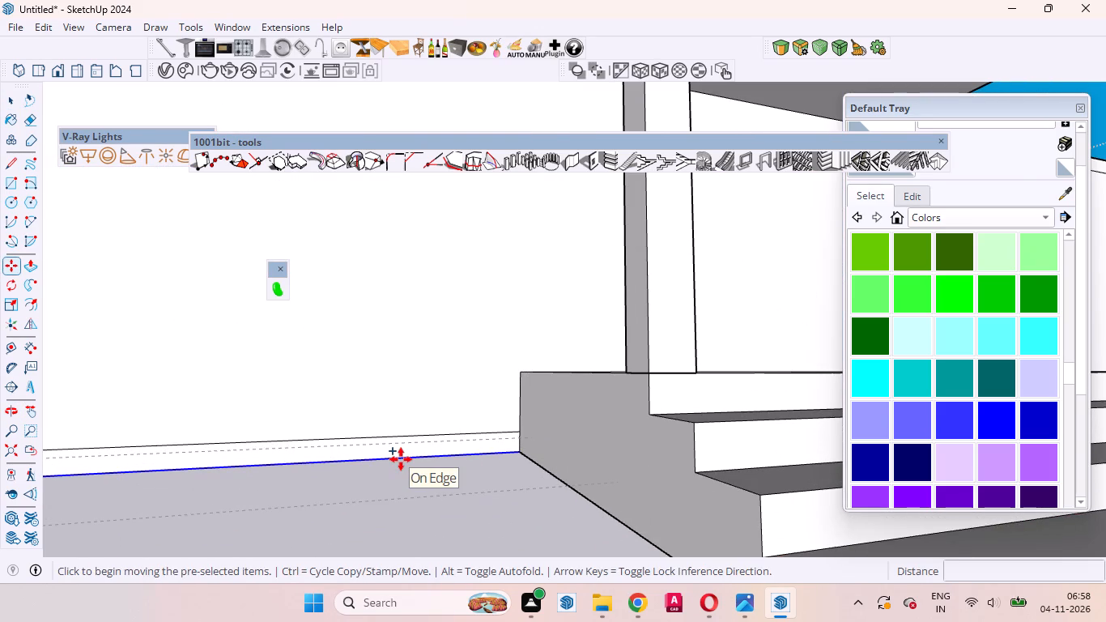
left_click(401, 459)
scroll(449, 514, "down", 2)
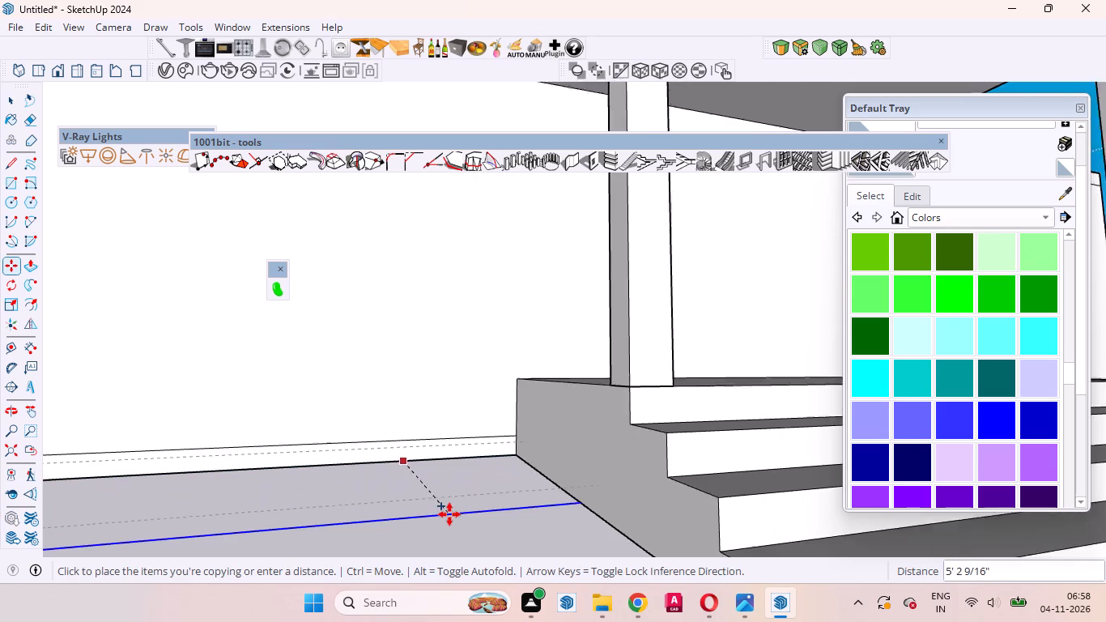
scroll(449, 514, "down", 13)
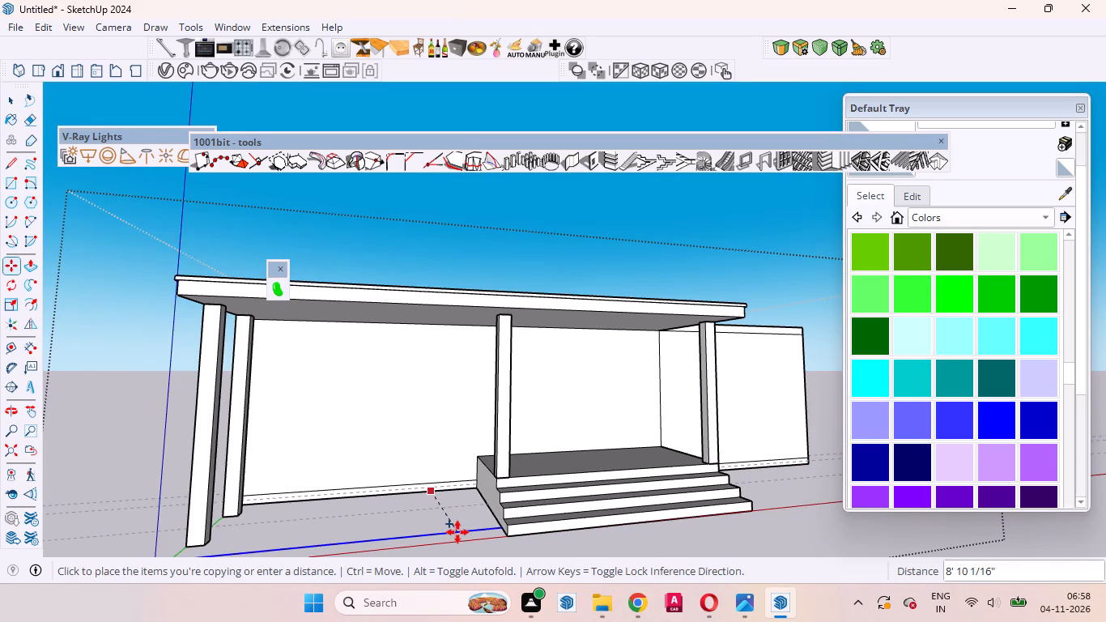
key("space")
Draw a rectangle about 39' 10" by 11' 6" at the building's base, from the wall's bottom corner across the area beneath the overhang and steps.
scroll(458, 523, "down", 5)
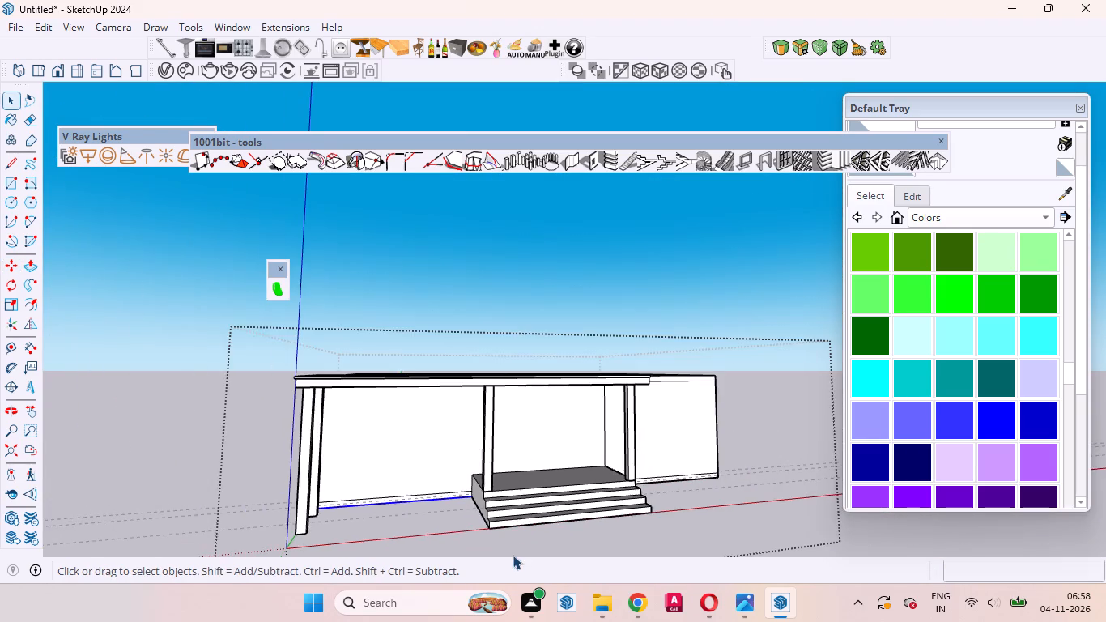
middle_click_drag(513, 555, 509, 388)
scroll(470, 373, "up", 5)
left_click(467, 412)
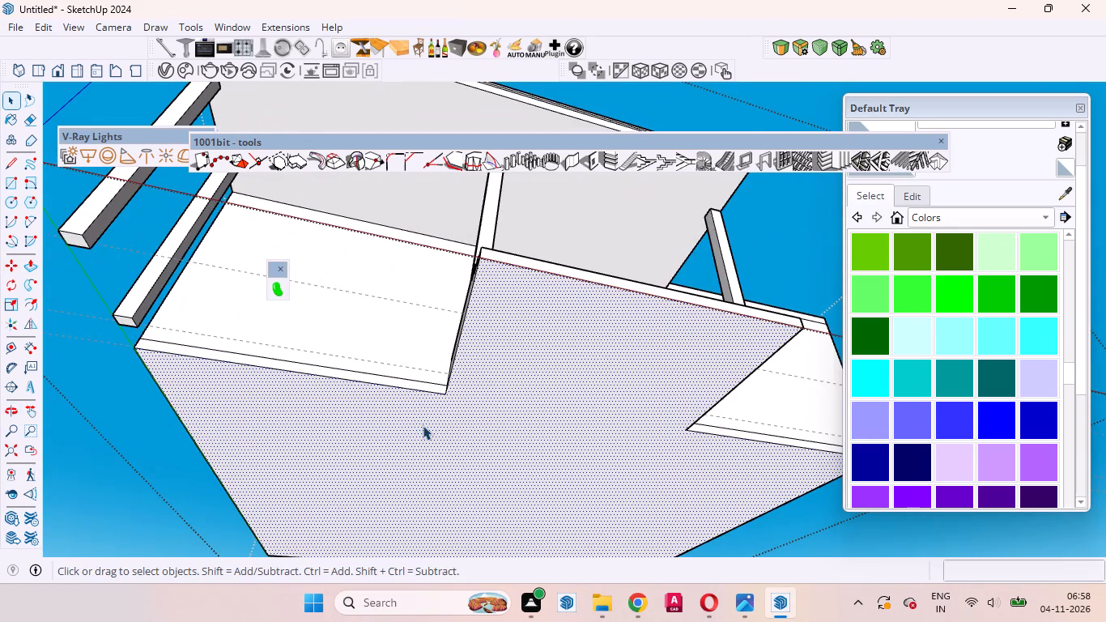
scroll(420, 402, "up", 4)
scroll(468, 423, "down", 5)
middle_click_drag(463, 463, 440, 390)
scroll(473, 435, "down", 9)
middle_click_drag(423, 445, 436, 316)
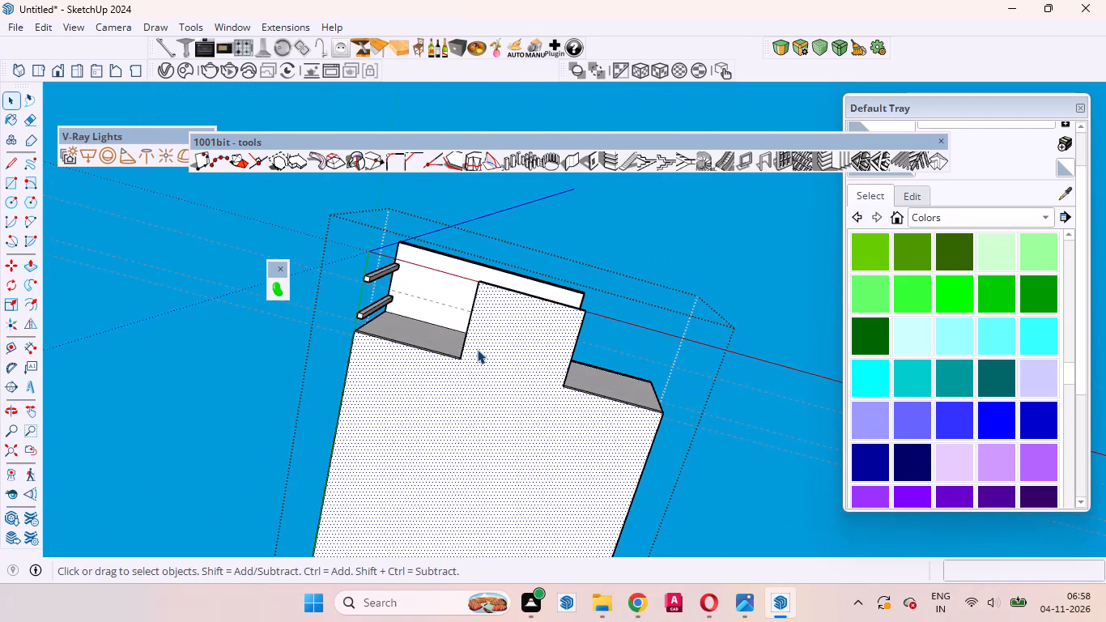
key("r")
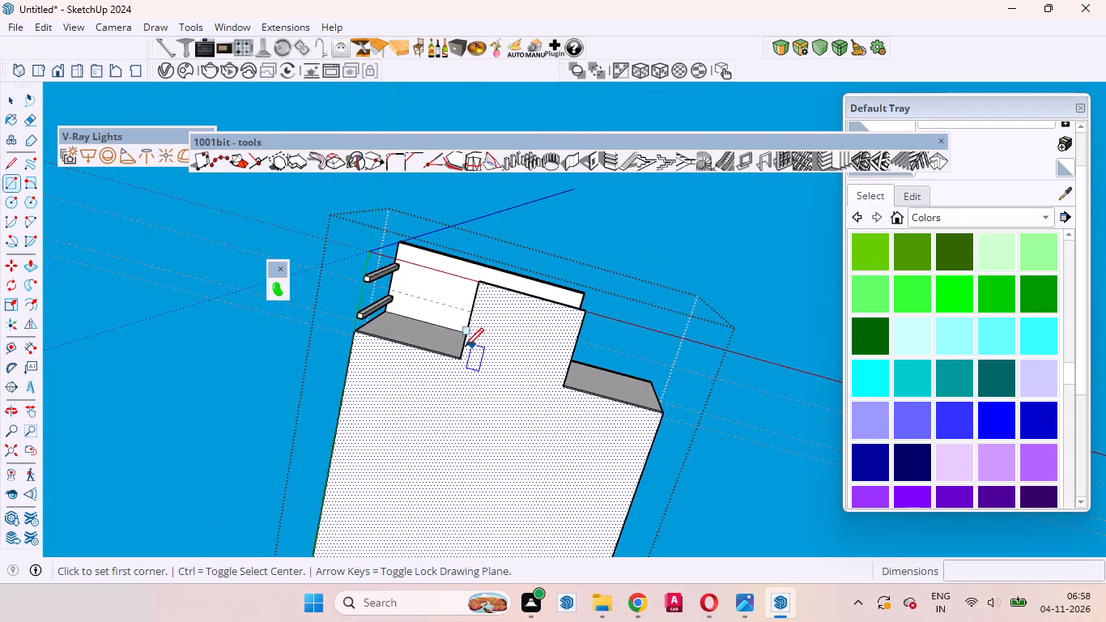
scroll(390, 333, "up", 11)
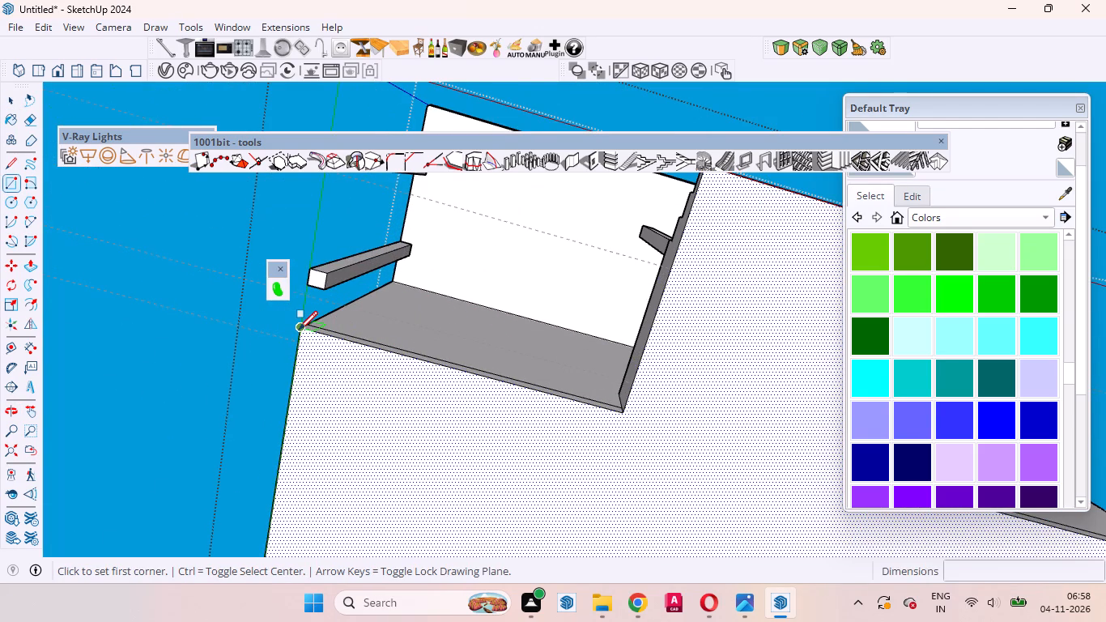
left_click(299, 330)
scroll(304, 344, "down", 11)
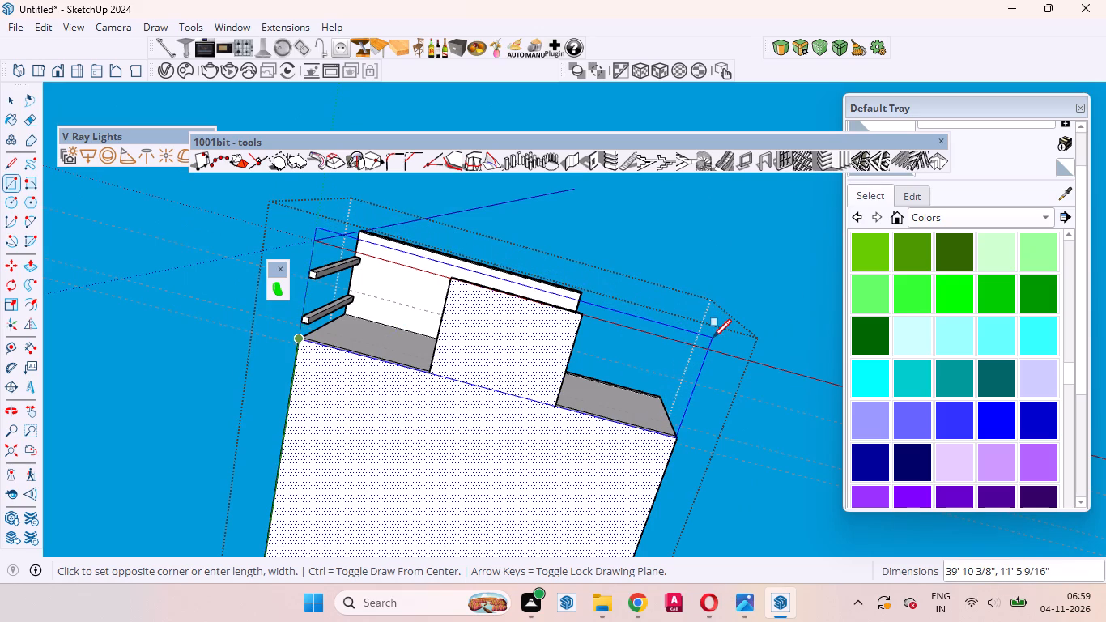
left_click(713, 338)
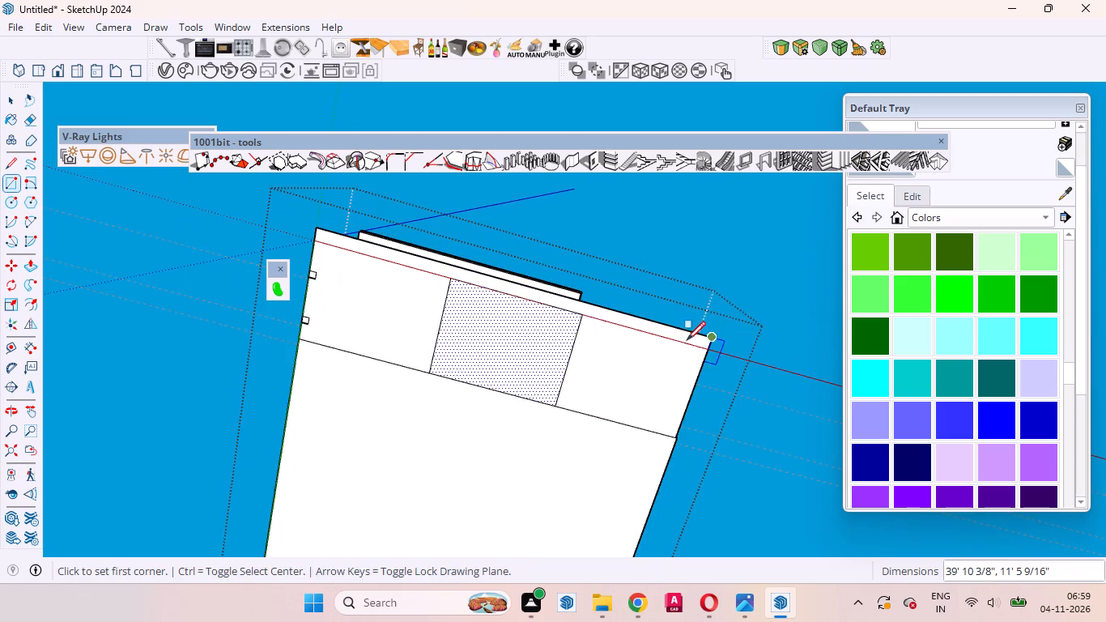
middle_click_drag(672, 348, 725, 621)
scroll(628, 355, "up", 5)
middle_click_drag(625, 386, 664, 496)
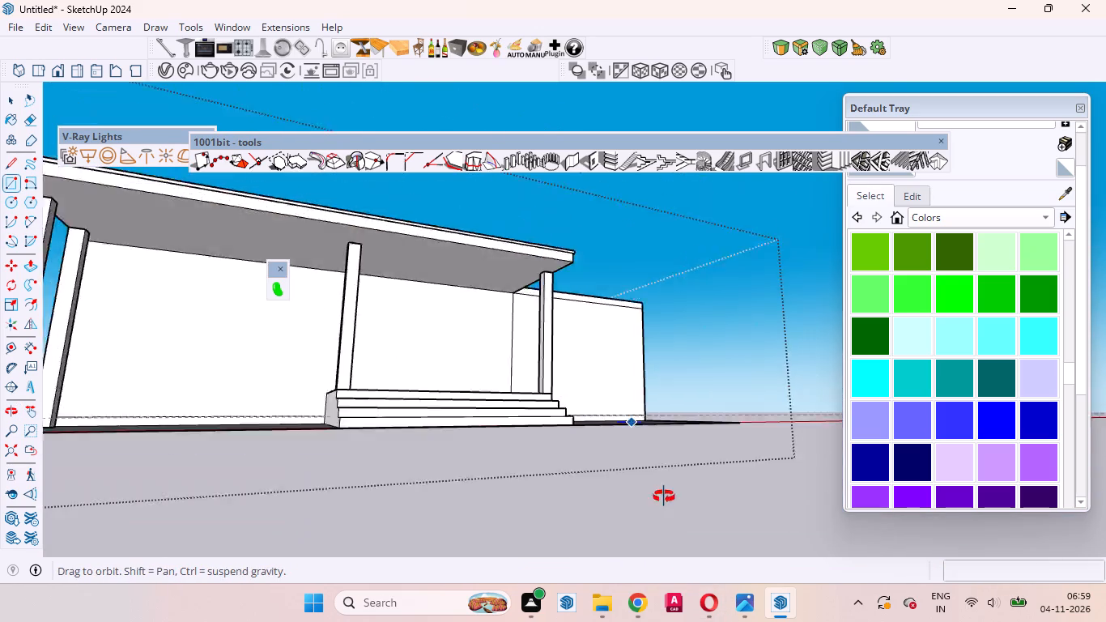
middle_click_drag(664, 496, 677, 518)
scroll(665, 441, "down", 5)
key("space")
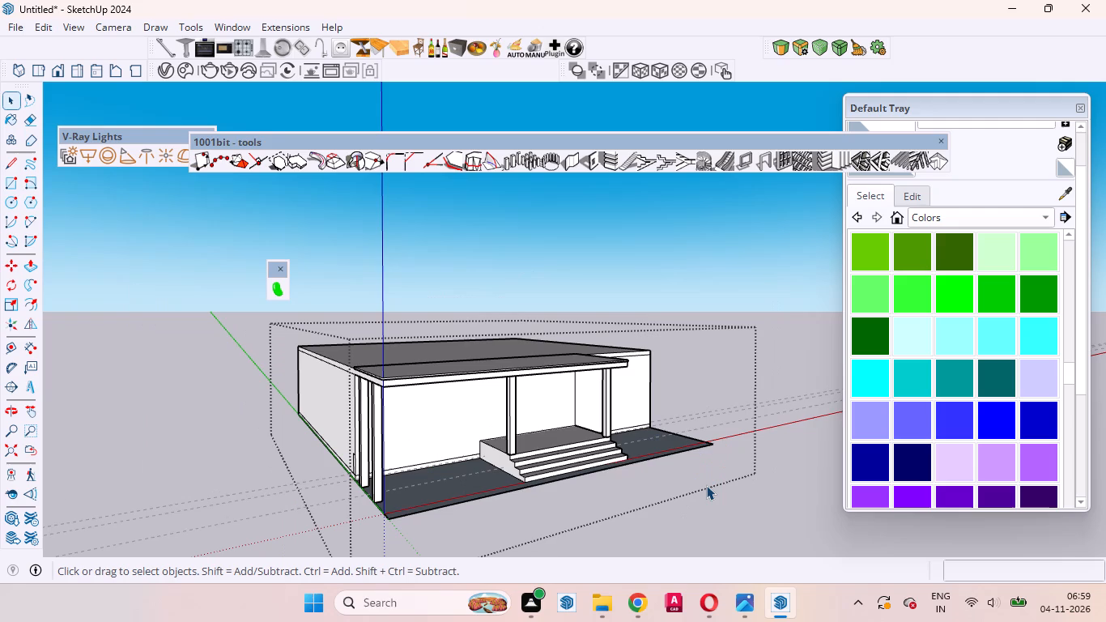
Move the base rectangle's front edge back toward the building, in line with the front of the bottom step.
scroll(642, 506, "down", 1)
scroll(605, 516, "up", 14)
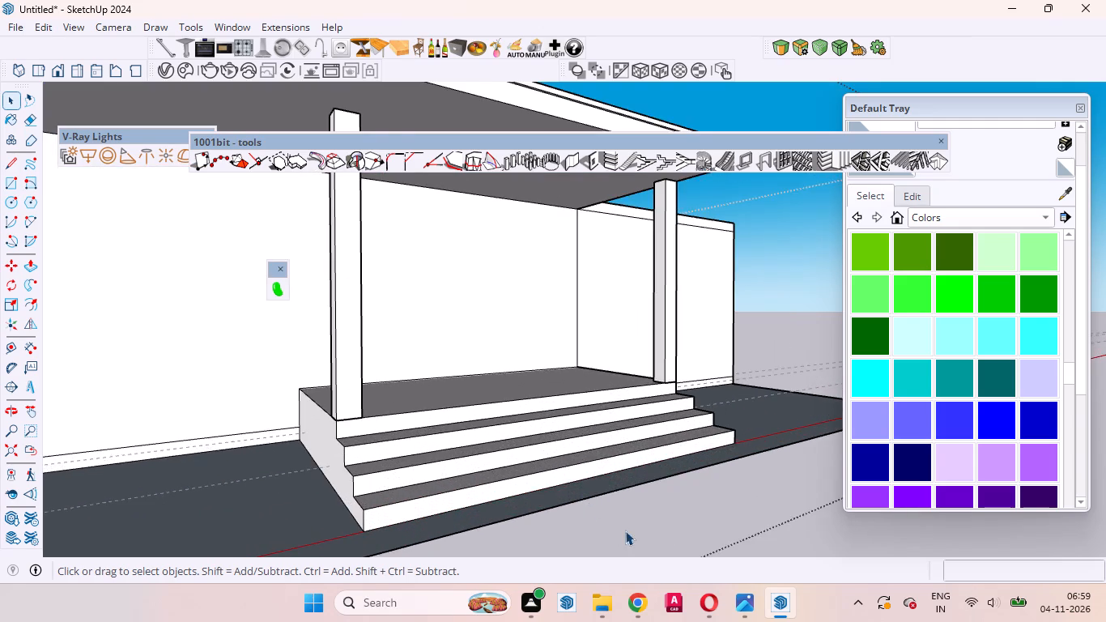
middle_click_drag(637, 536, 724, 577)
scroll(721, 577, "up", 1)
scroll(569, 504, "down", 10)
scroll(644, 491, "up", 10)
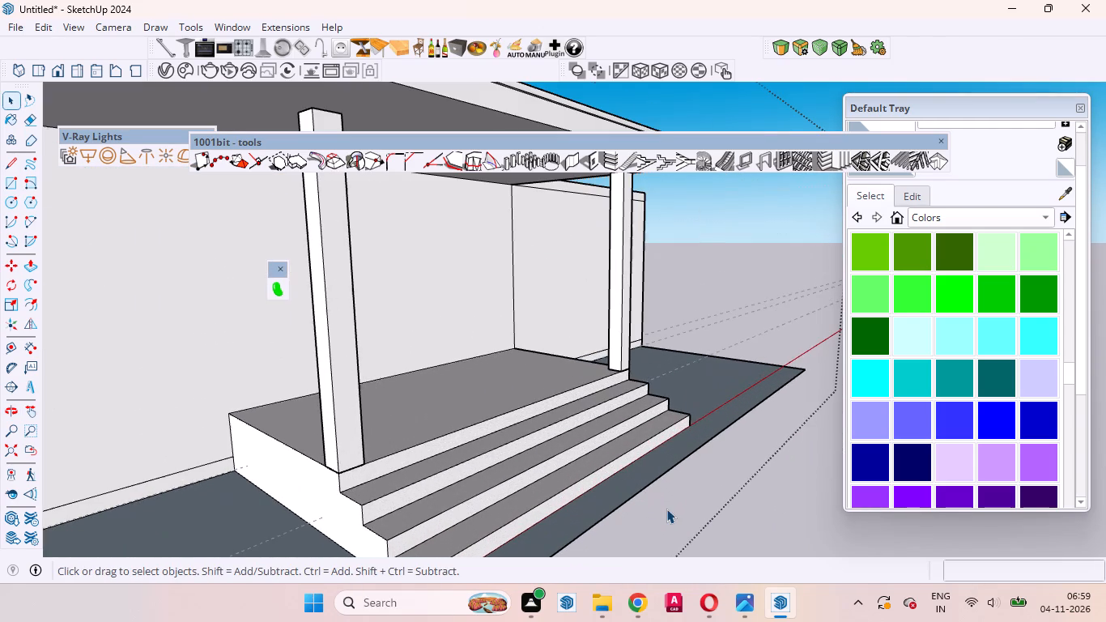
left_click(656, 484)
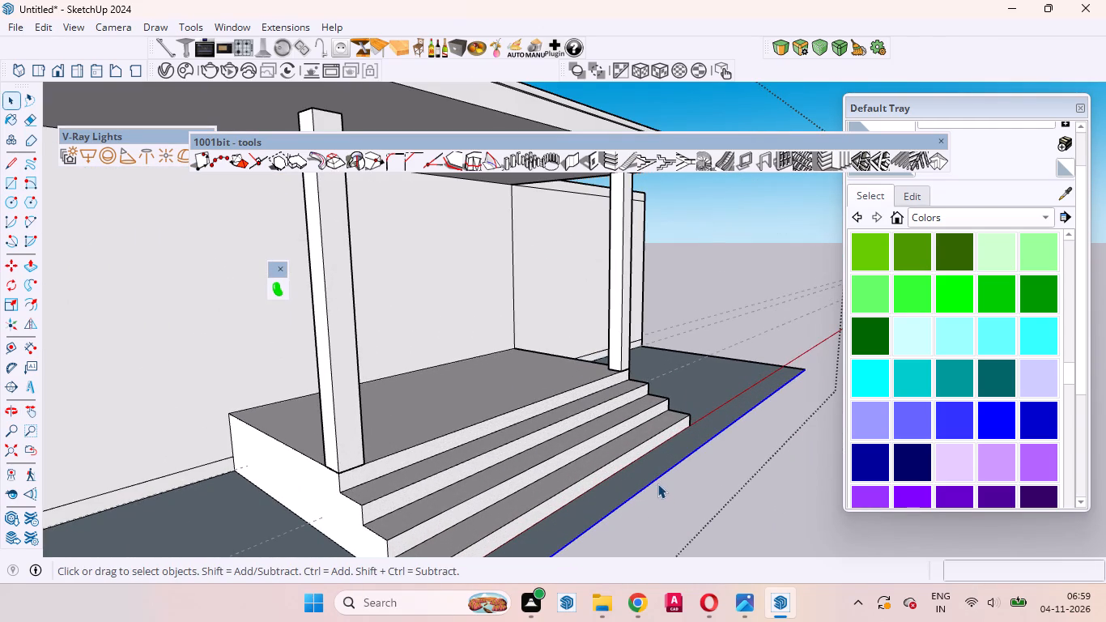
key("m")
left_click(657, 484)
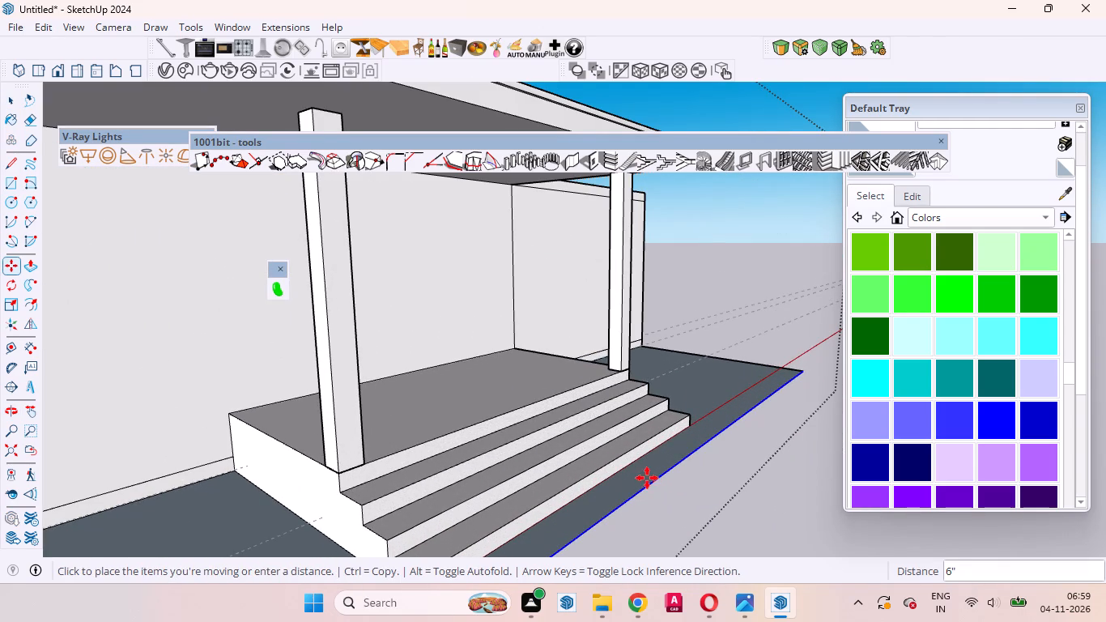
left_click(621, 464)
middle_click_drag(711, 477, 667, 501)
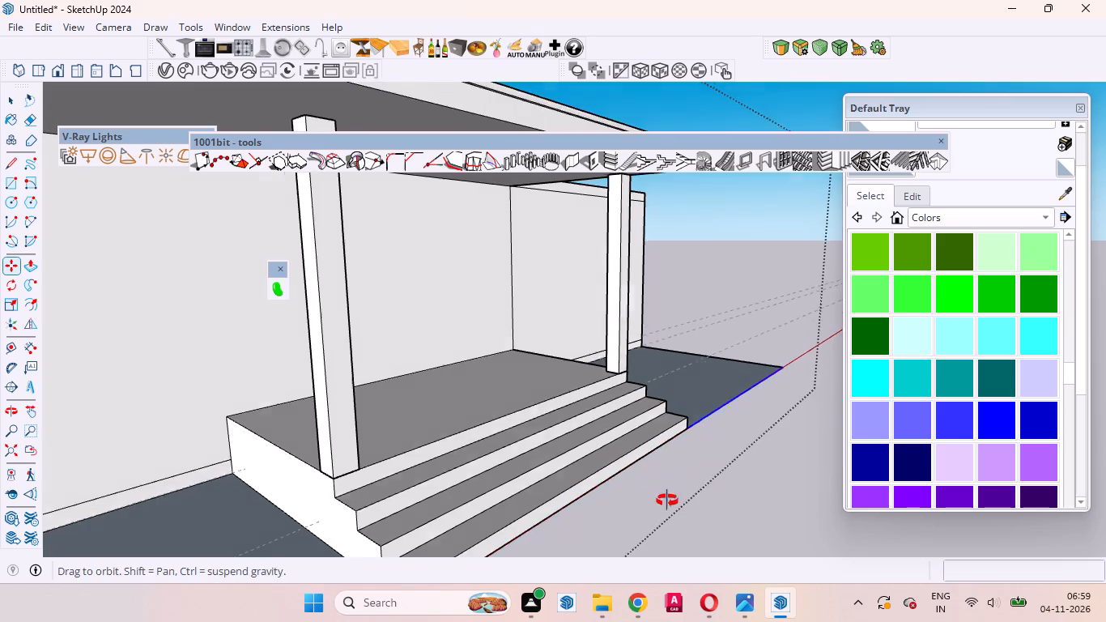
middle_click_drag(667, 501, 458, 526)
scroll(576, 524, "down", 5)
key("space")
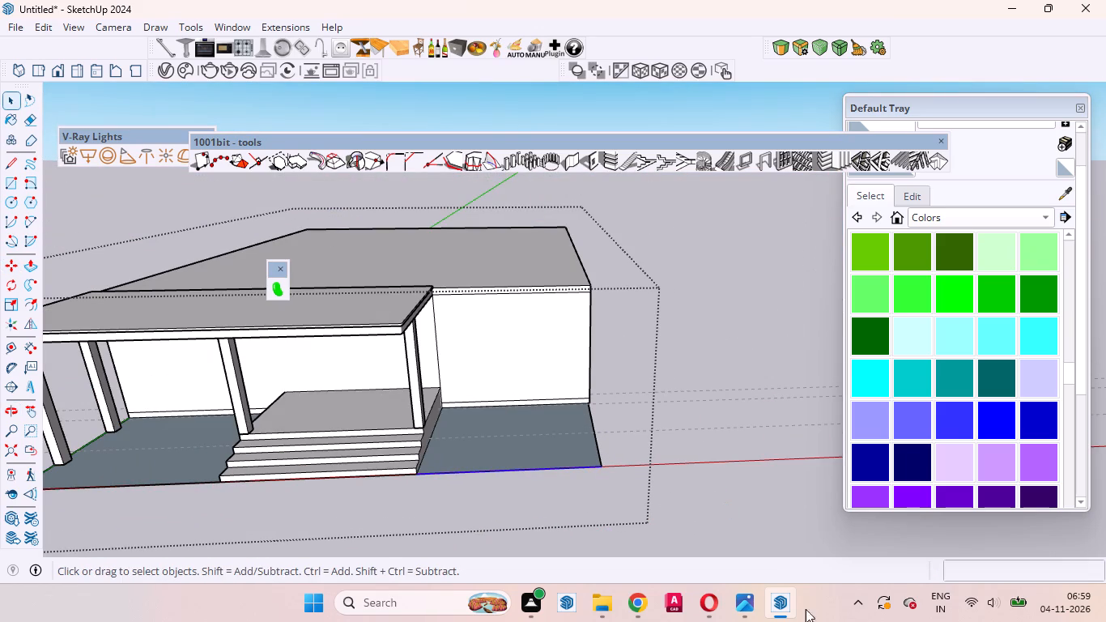
scroll(960, 613, "down", 5)
scroll(693, 451, "down", 11)
scroll(394, 437, "up", 11)
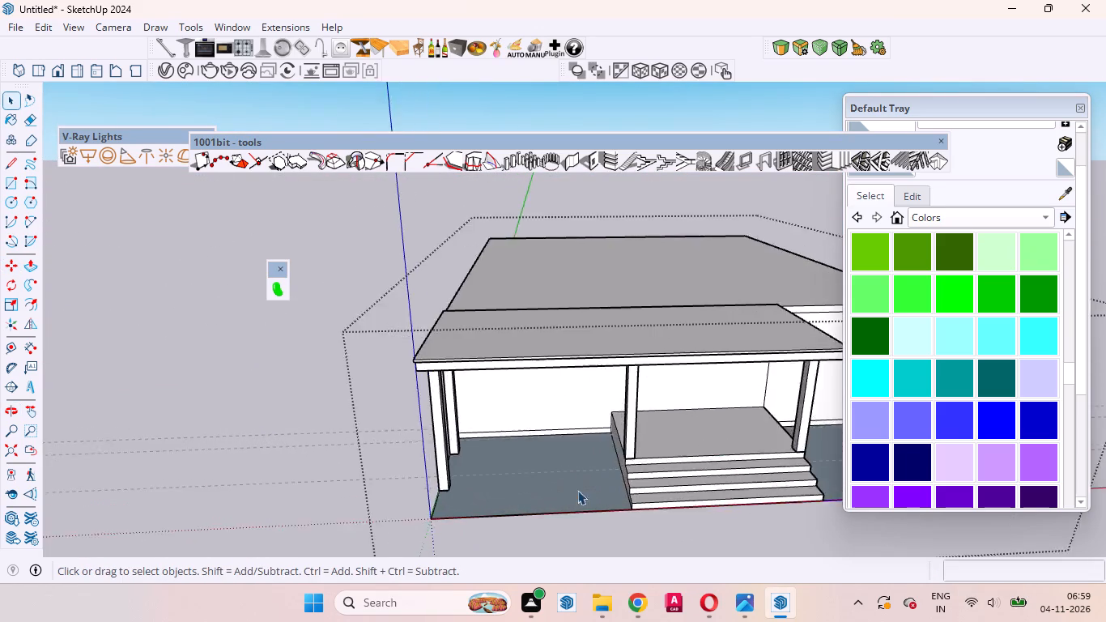
Reverse the base faces on both sides of the front steps.
scroll(577, 490, "up", 3)
left_click(565, 484)
right_click(564, 484)
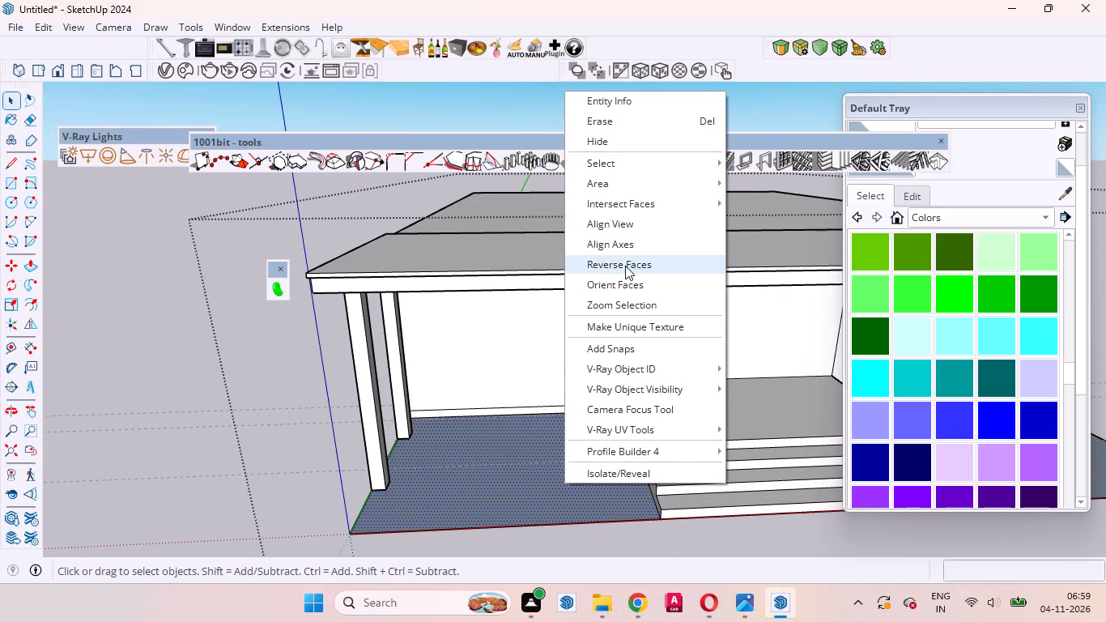
left_click(625, 266)
scroll(485, 465, "down", 10)
left_click(680, 470)
right_click(680, 470)
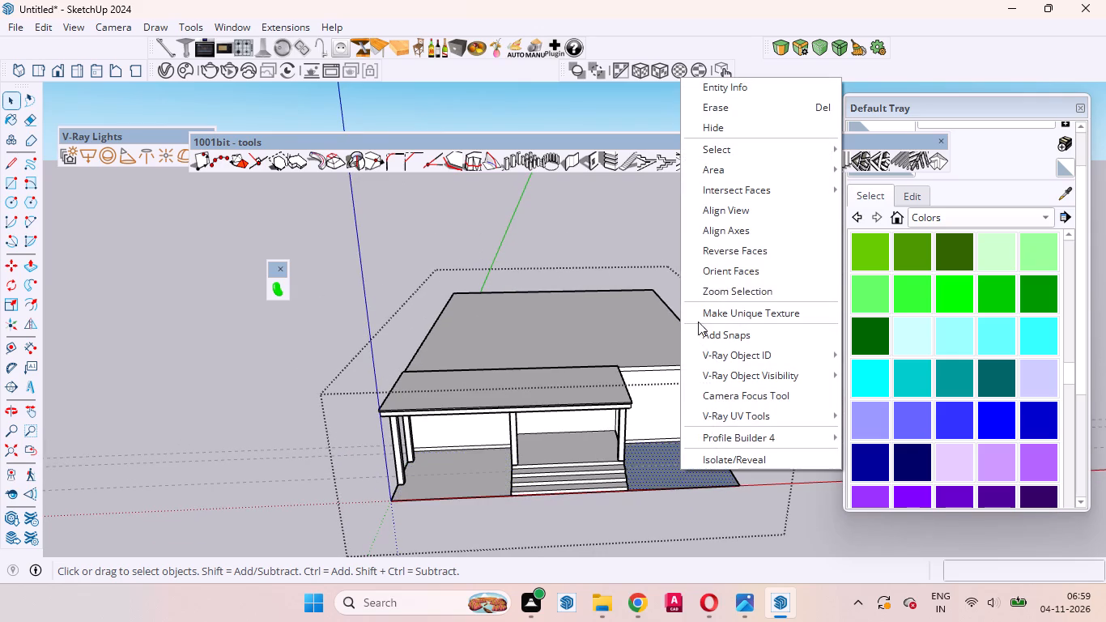
left_click(721, 242)
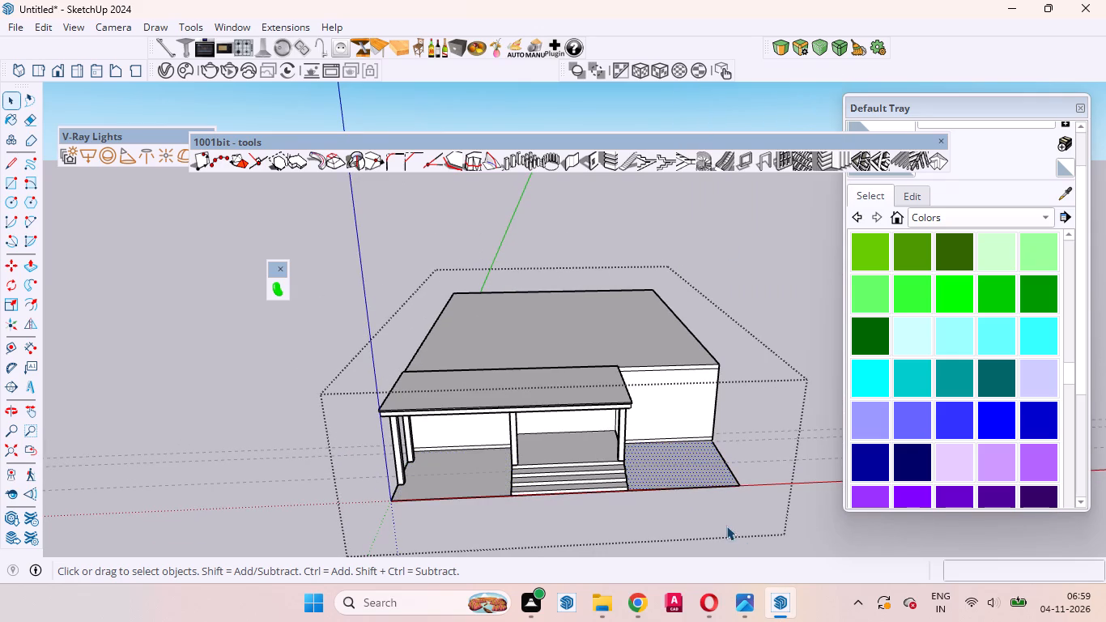
left_click(726, 526)
Examine the entrance front, its columns, steps, base and the underside of the overhang from several angles.
scroll(577, 501, "up", 4)
middle_click_drag(579, 504, 571, 365)
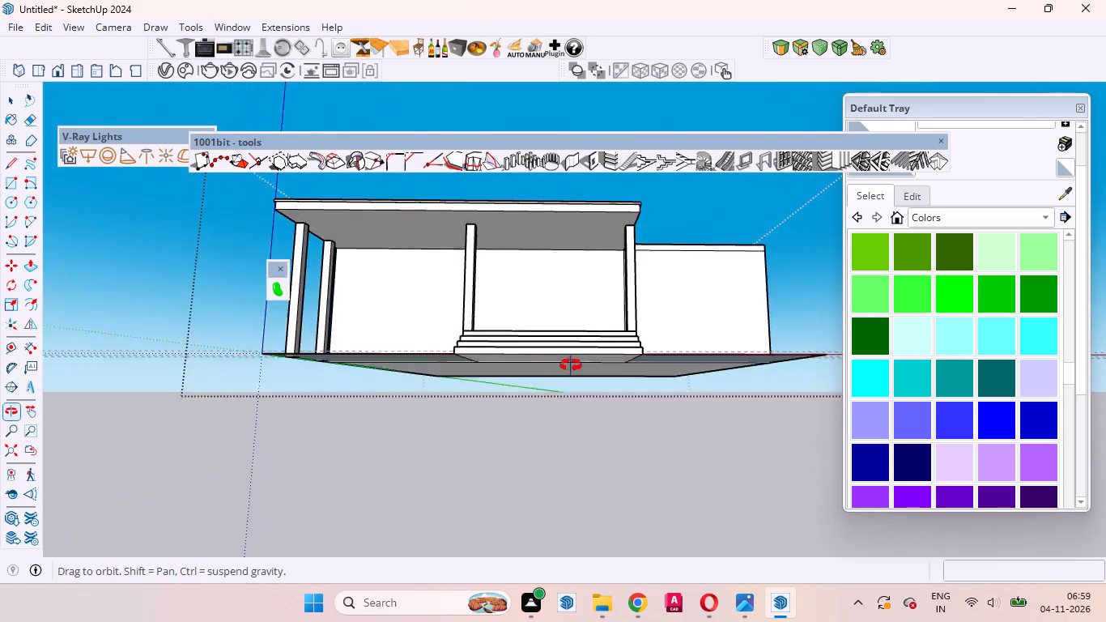
middle_click_drag(571, 365, 593, 381)
scroll(600, 432, "down", 7)
scroll(604, 437, "up", 1)
scroll(604, 437, "down", 2)
scroll(586, 377, "up", 4)
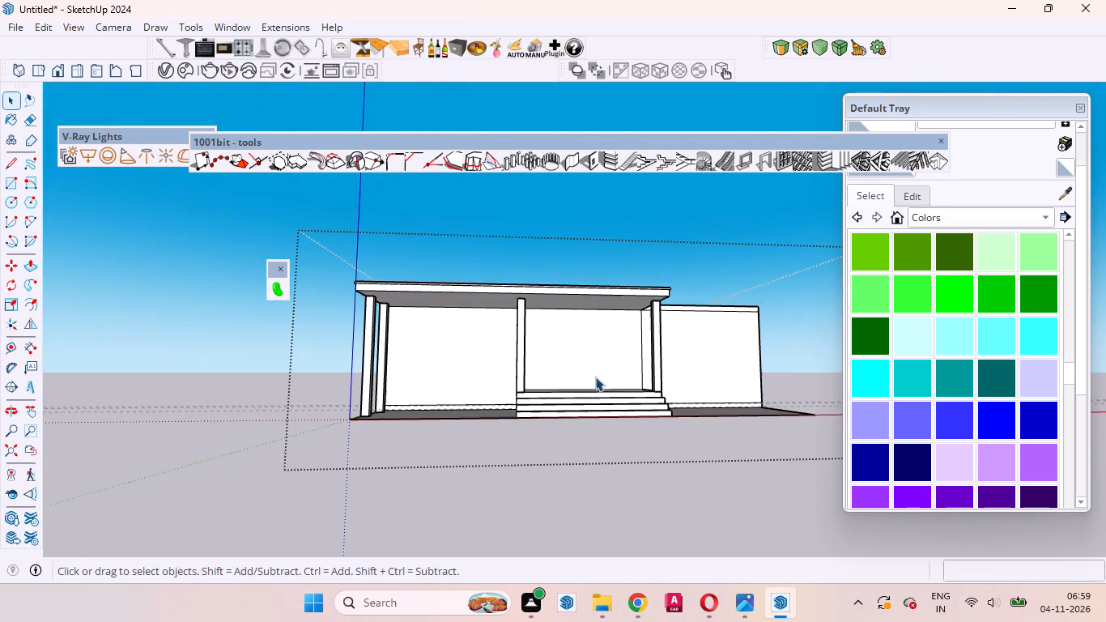
middle_click_drag(629, 416, 405, 465)
scroll(637, 328, "up", 3)
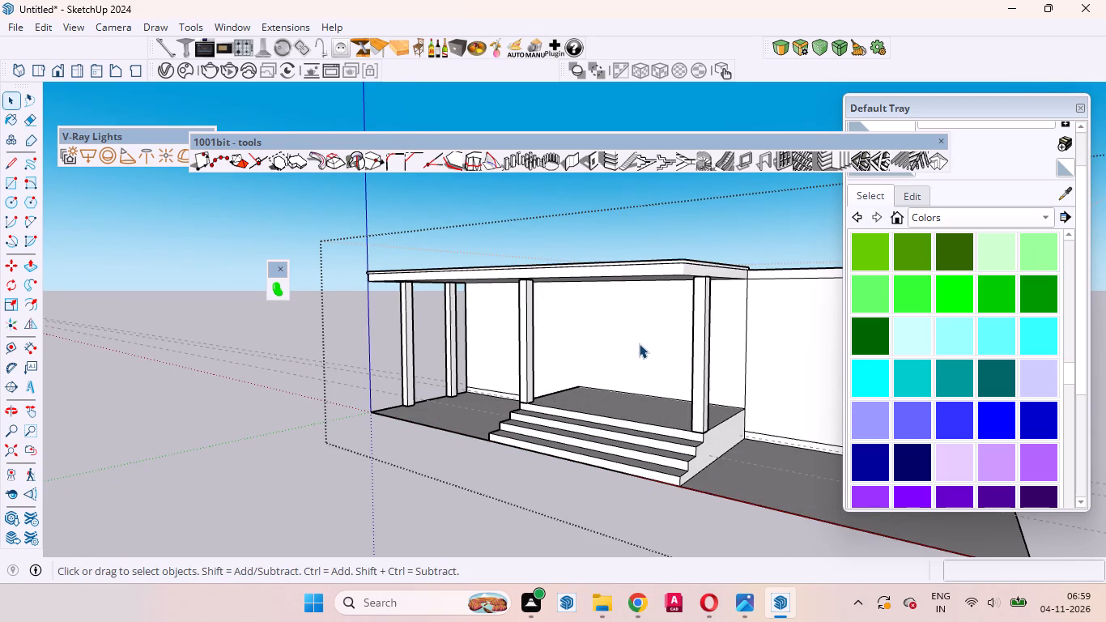
scroll(645, 364, "down", 2)
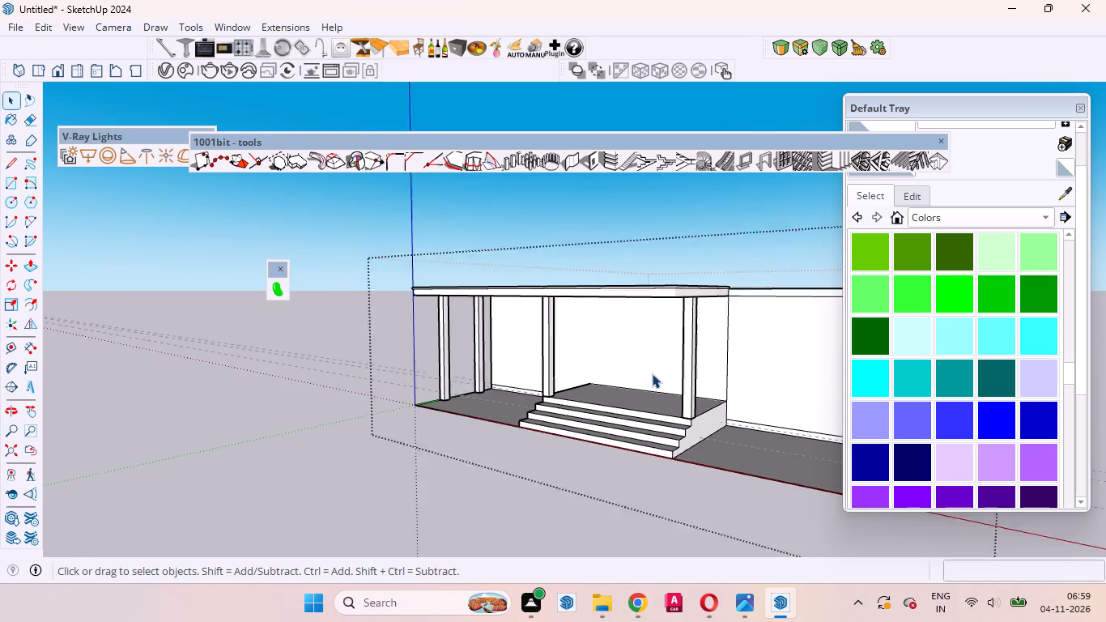
scroll(652, 373, "down", 1)
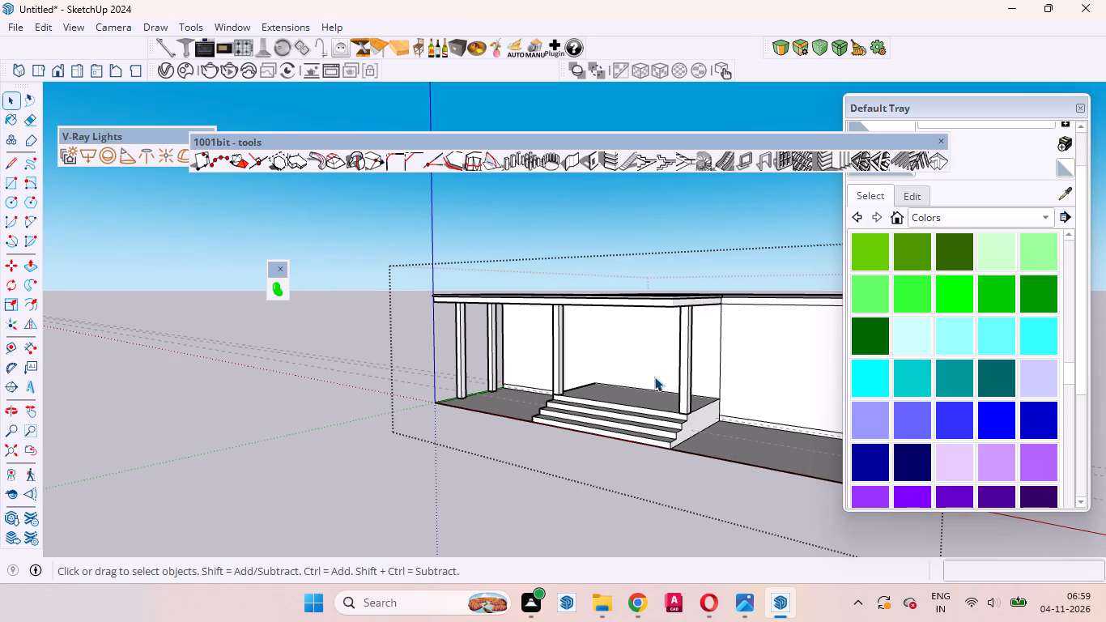
scroll(644, 362, "up", 4)
middle_click_drag(661, 390, 750, 427)
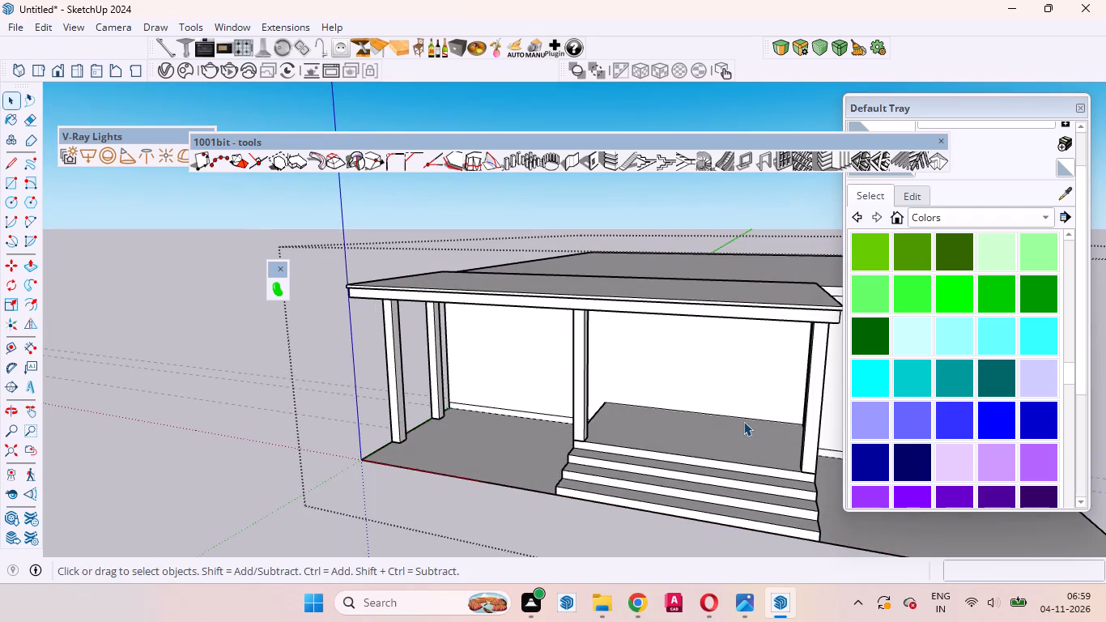
scroll(743, 421, "up", 3)
scroll(683, 438, "down", 3)
middle_click_drag(676, 455, 677, 411)
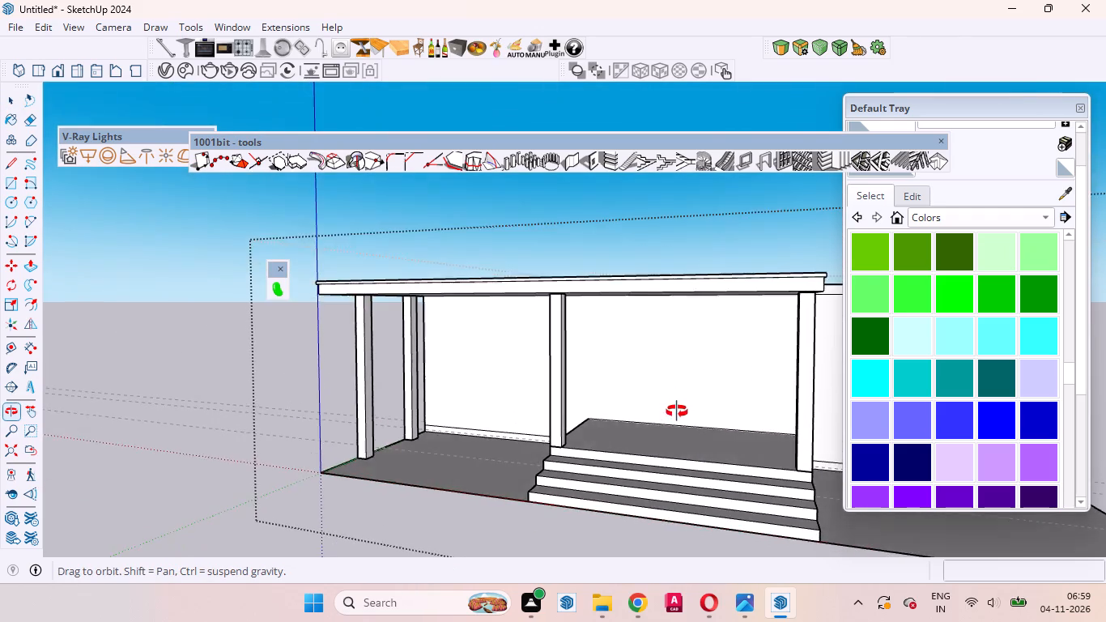
middle_click_drag(677, 411, 711, 376)
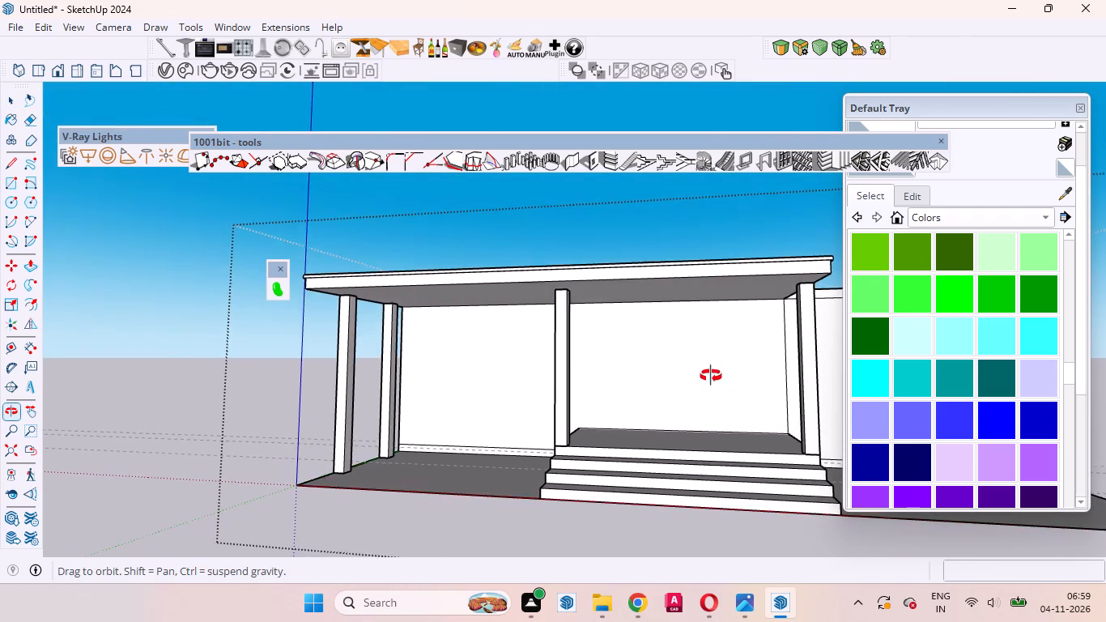
middle_click_drag(711, 376, 707, 373)
Draw an 8' 6" vertical line on the front wall, from the entrance platform's back corner up to the underside of the overhang.
scroll(636, 356, "up", 4)
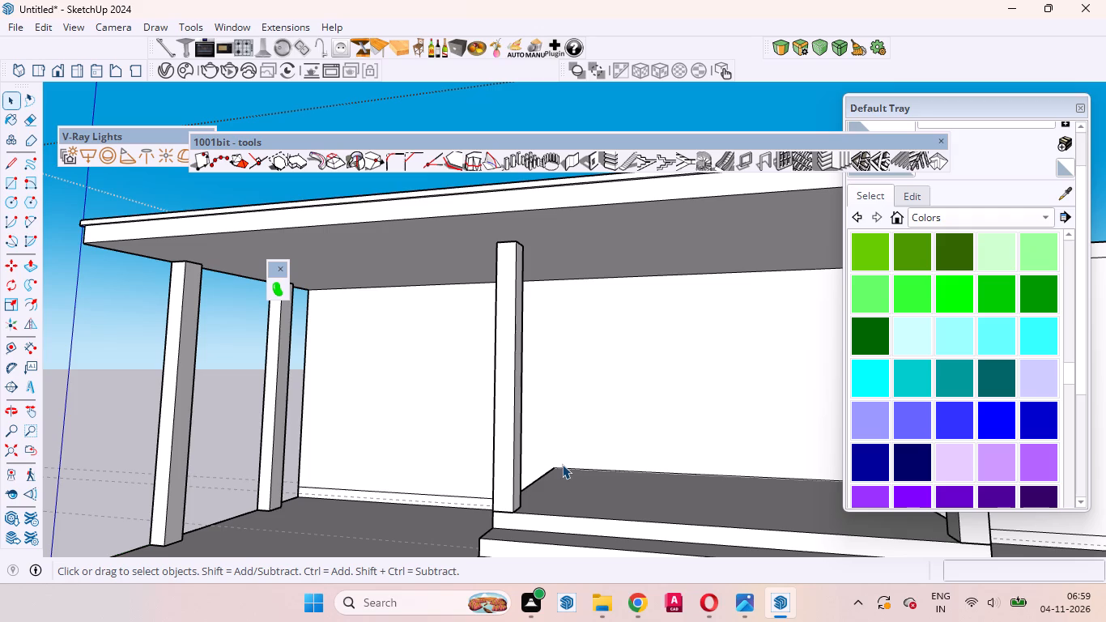
left_click(594, 415)
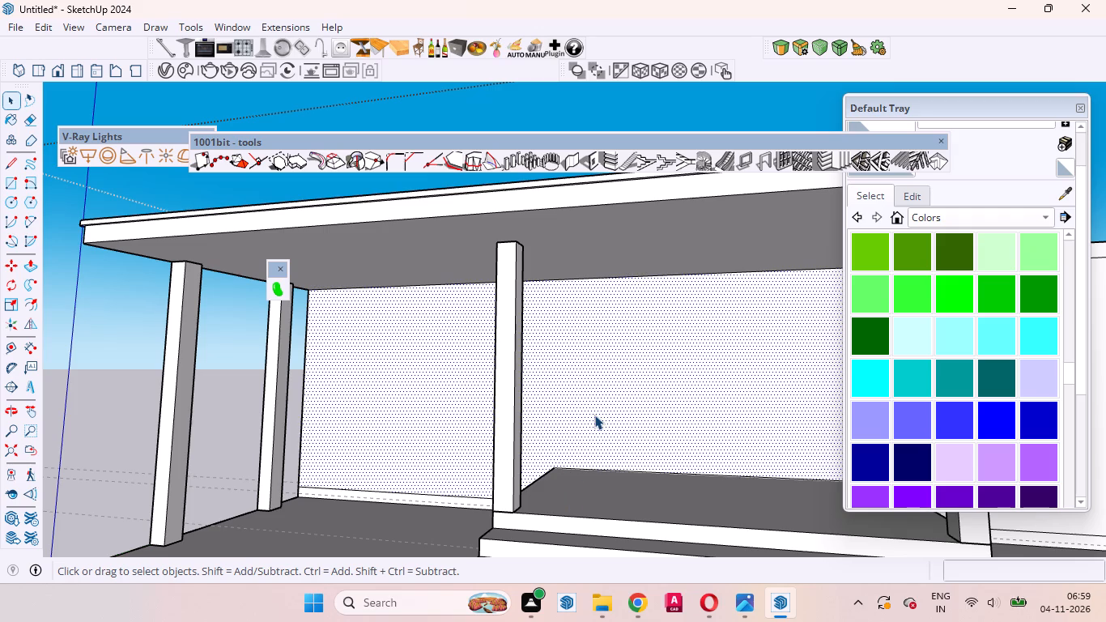
key("l")
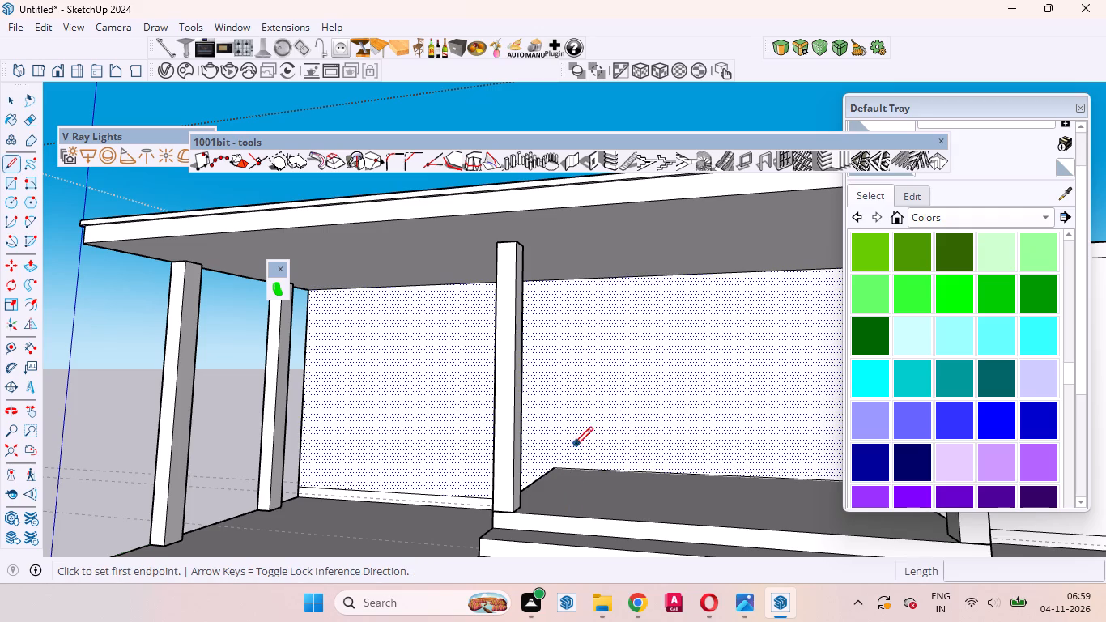
left_click(555, 460)
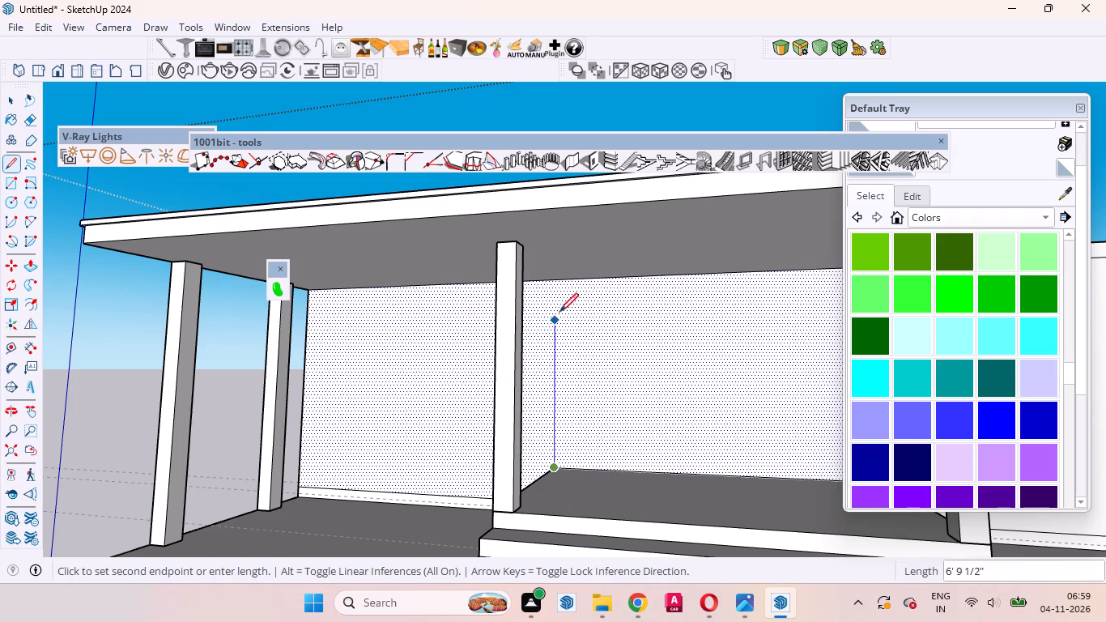
left_click(558, 279)
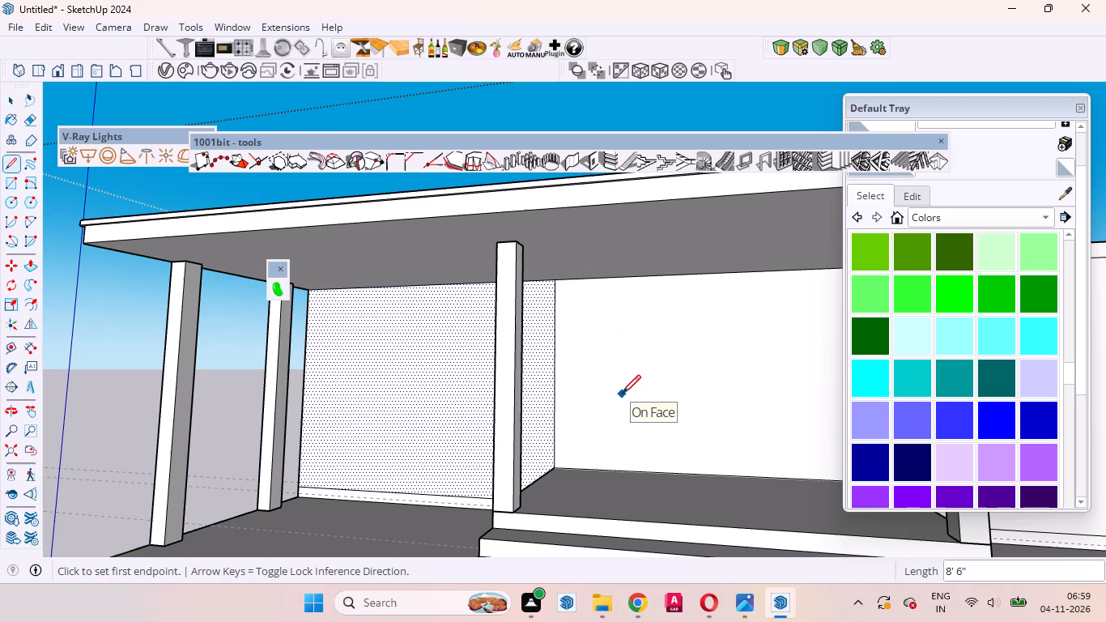
key("space")
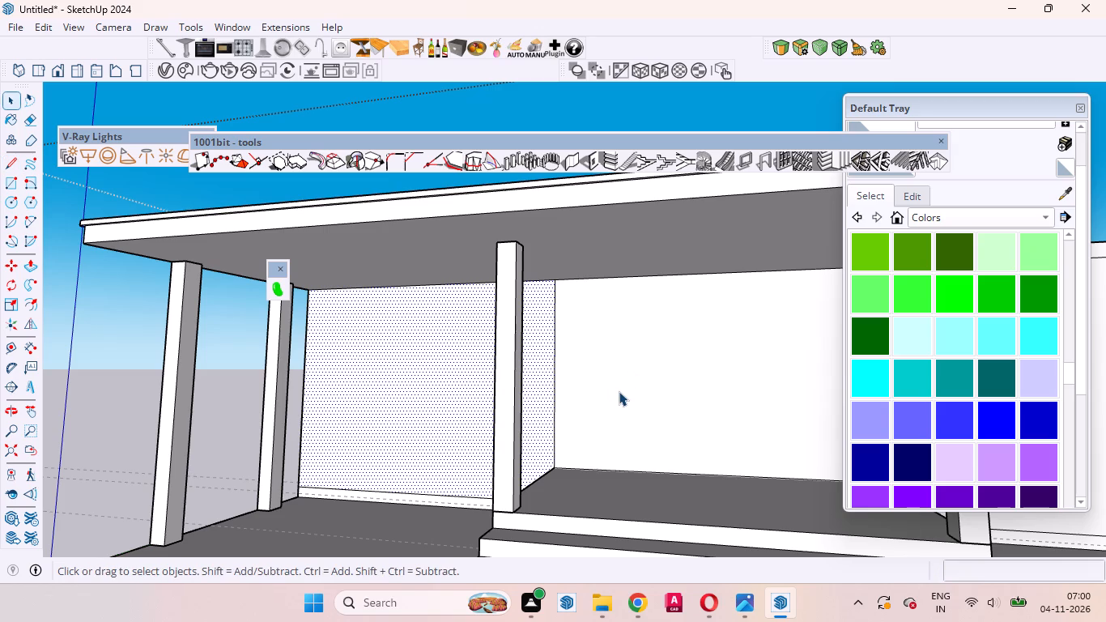
Place a vertical guide on the wall above the platform, 4' from the new vertical line.
key("t")
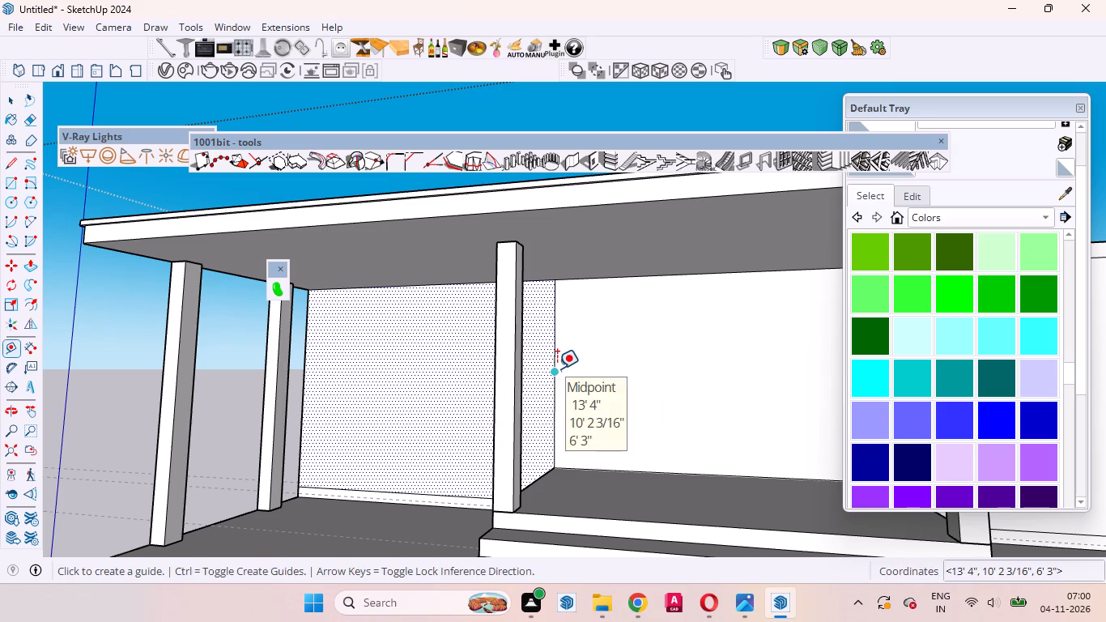
left_click(557, 369)
type("4'")
key("Return")
Place another vertical guide on the wall above the platform, 12" from the same vertical line.
scroll(674, 364, "down", 3)
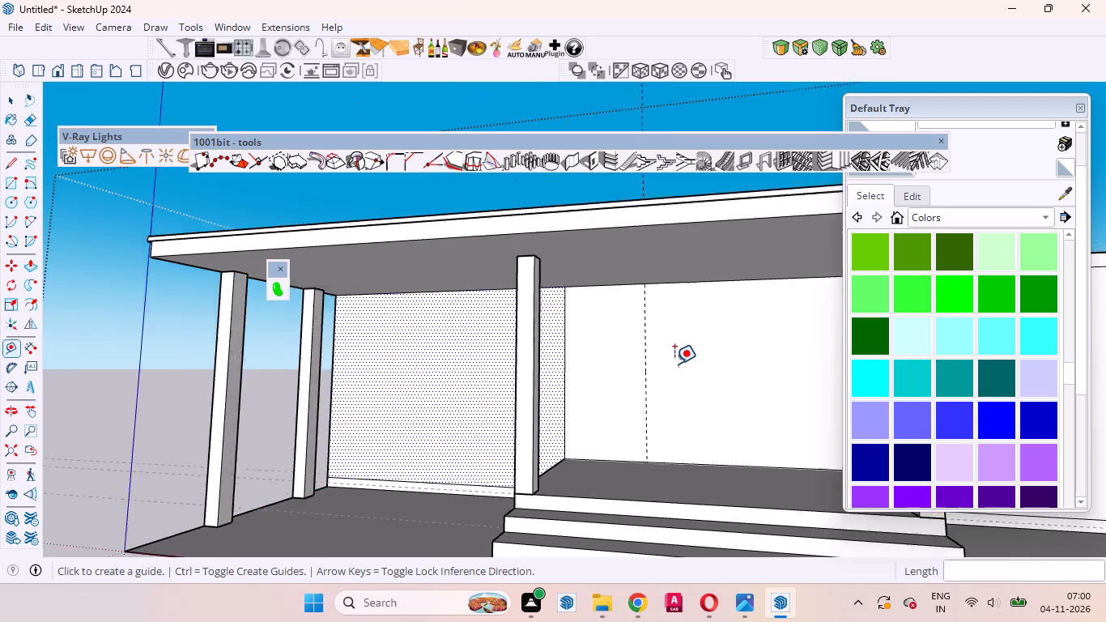
scroll(674, 364, "down", 3)
middle_click_drag(680, 489, 692, 510)
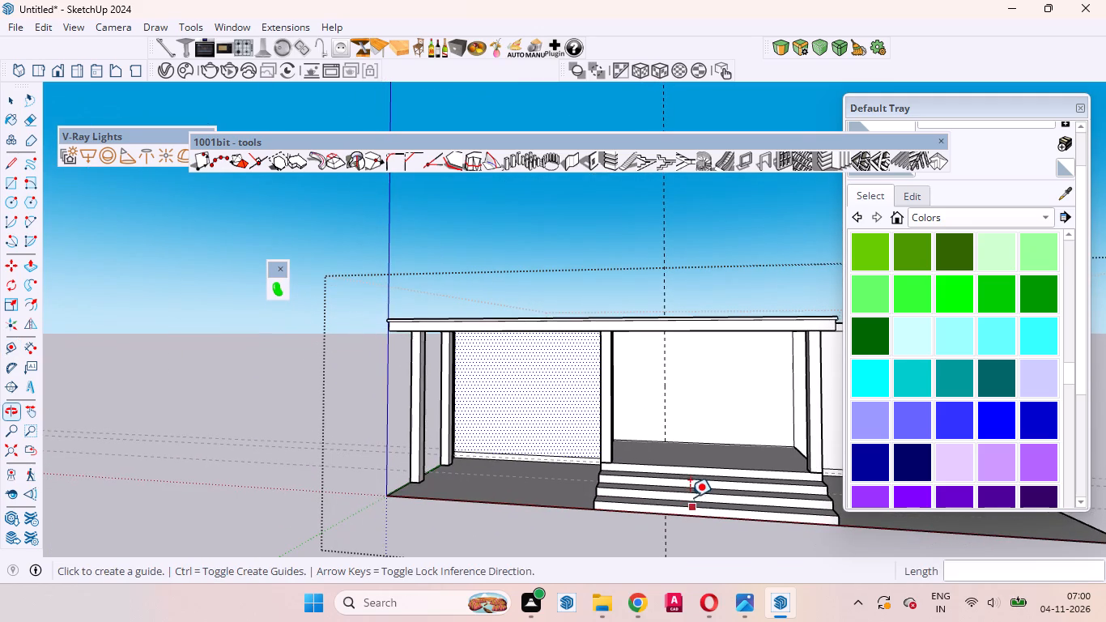
scroll(662, 405, "up", 5)
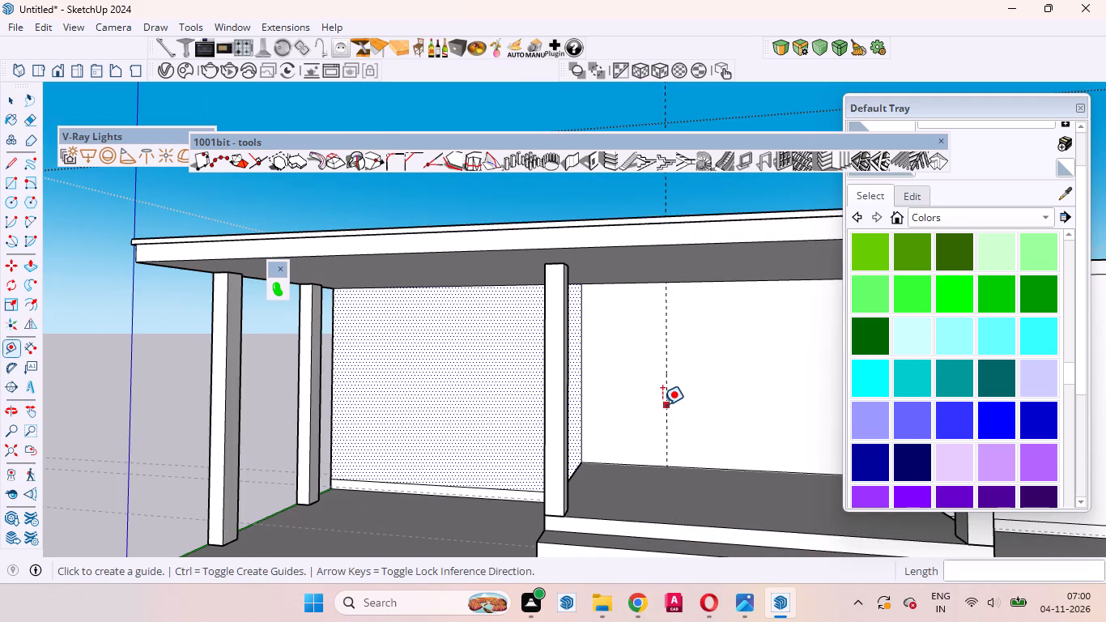
scroll(656, 413, "up", 3)
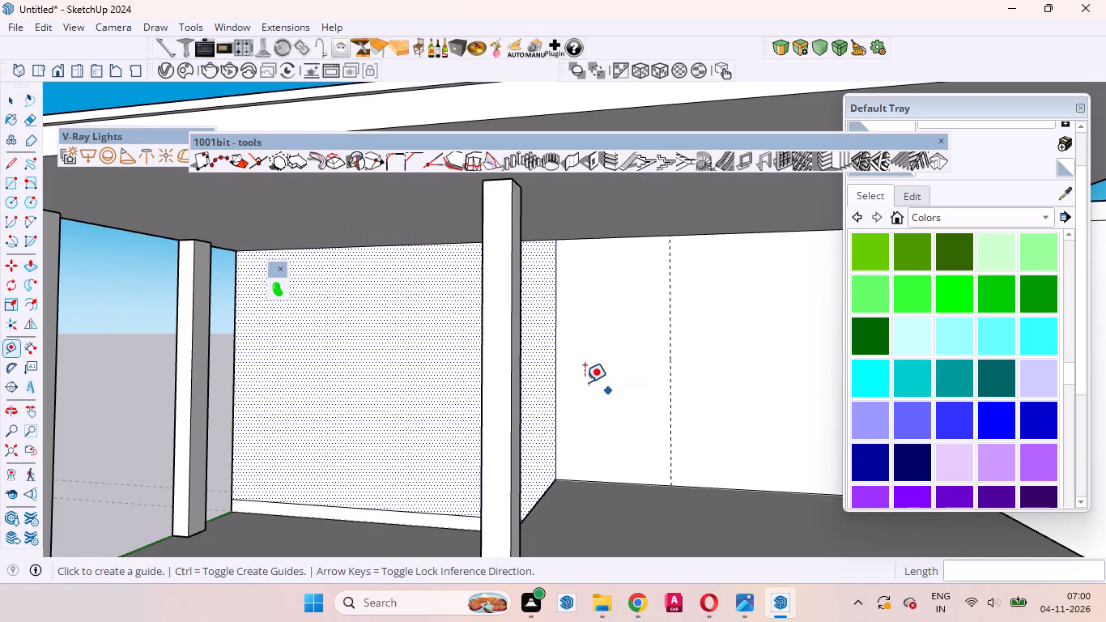
left_click(564, 370)
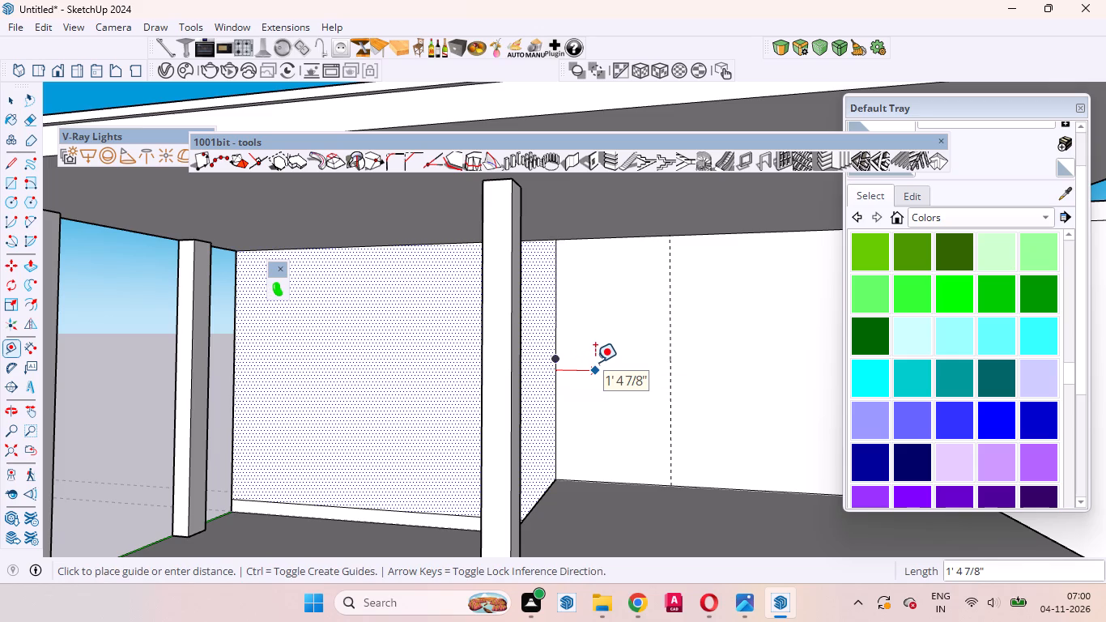
key("space")
type("t")
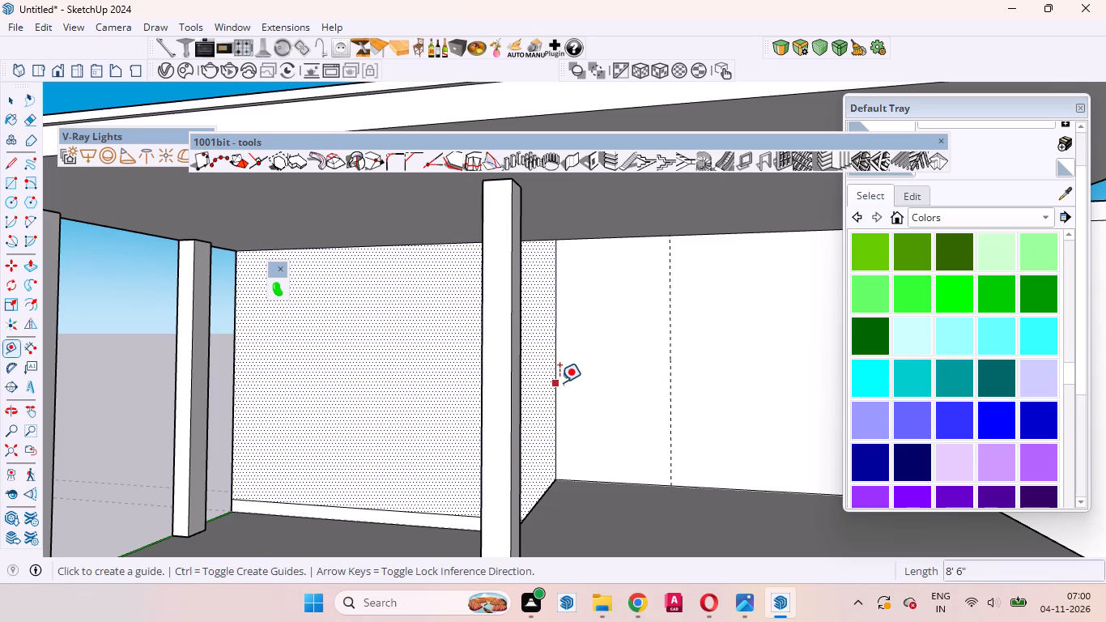
left_click(559, 382)
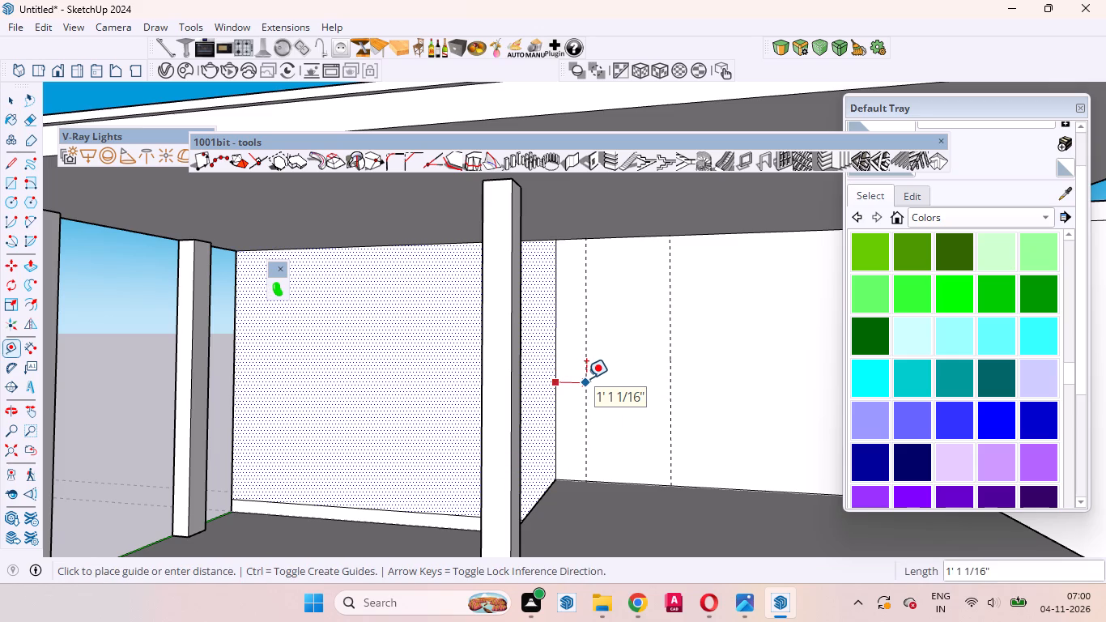
type("12")
key("Return")
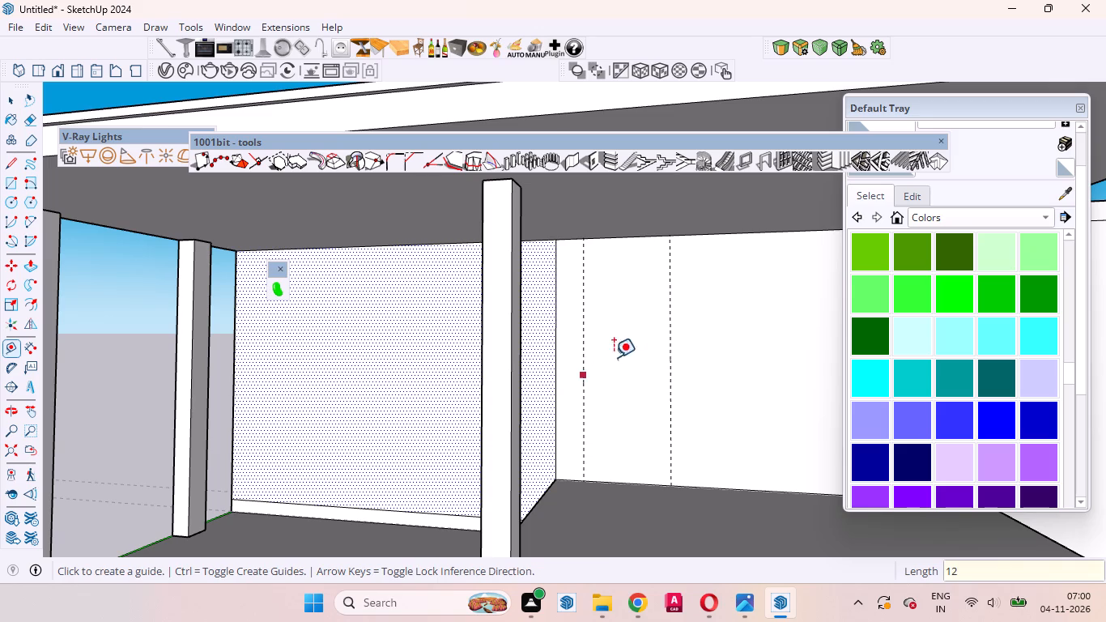
Place two more vertical guides beyond the 4' guide, spaced 12" apart, continuing away from the vertical line.
left_click(668, 351)
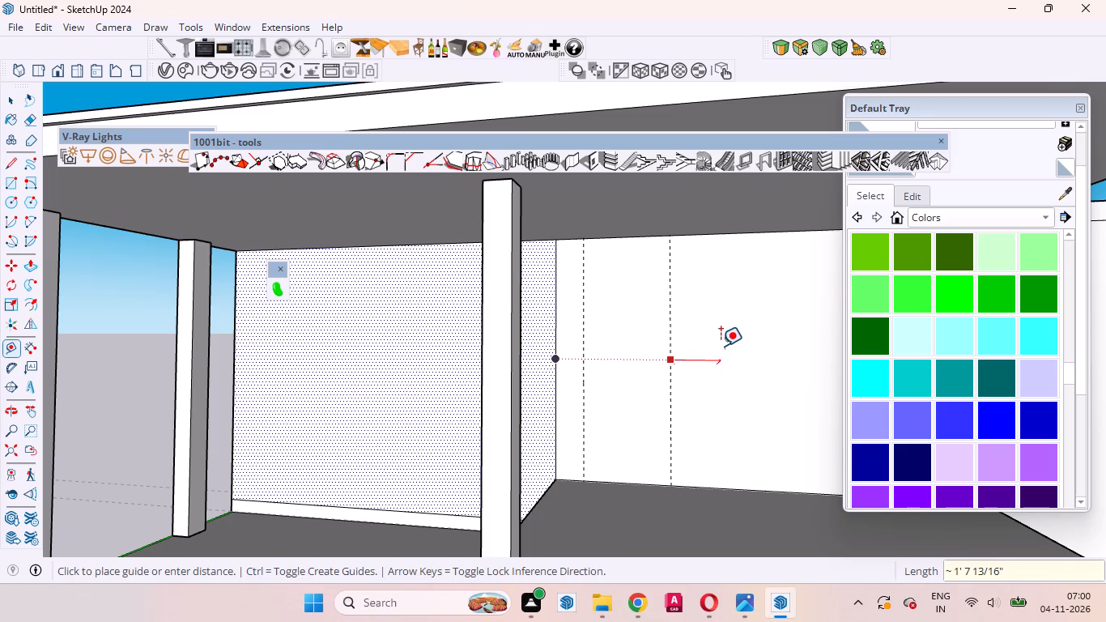
key("space")
type("t")
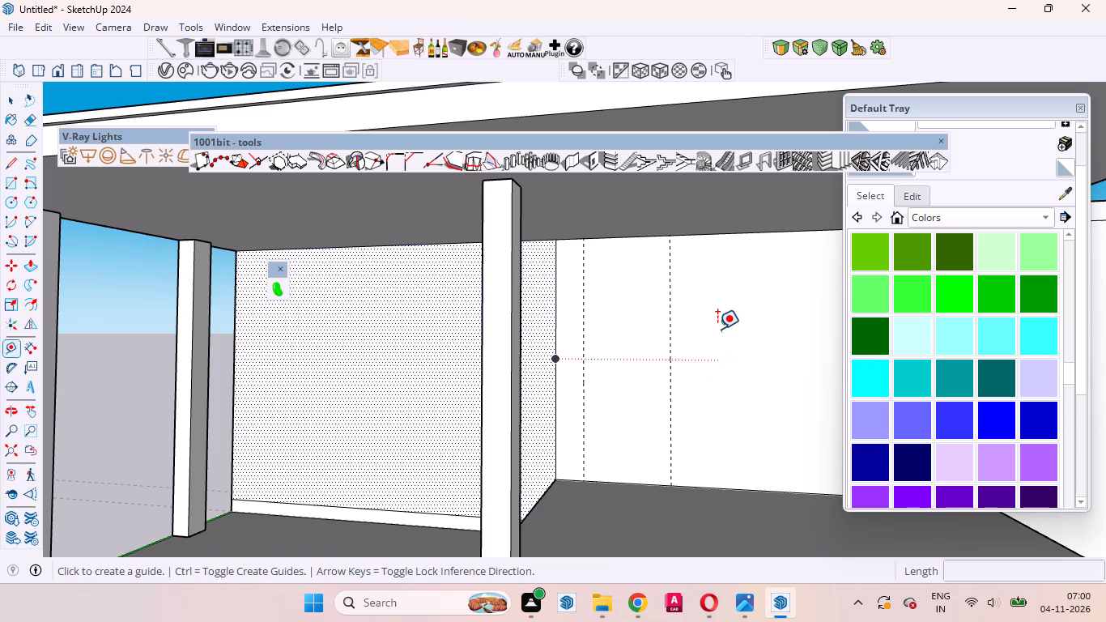
left_click(673, 277)
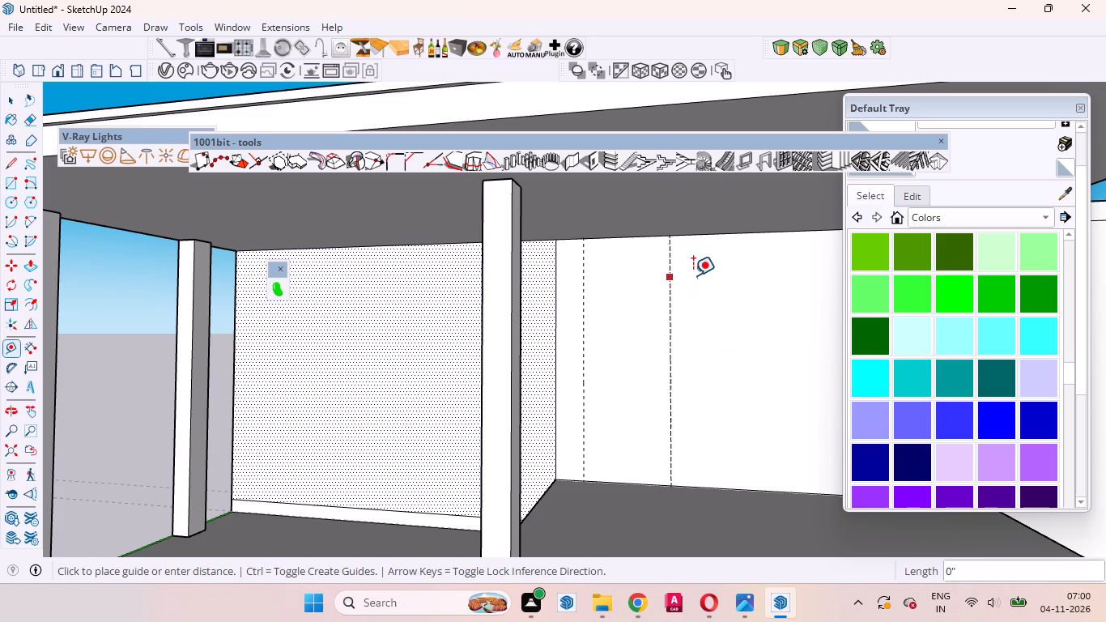
type("12")
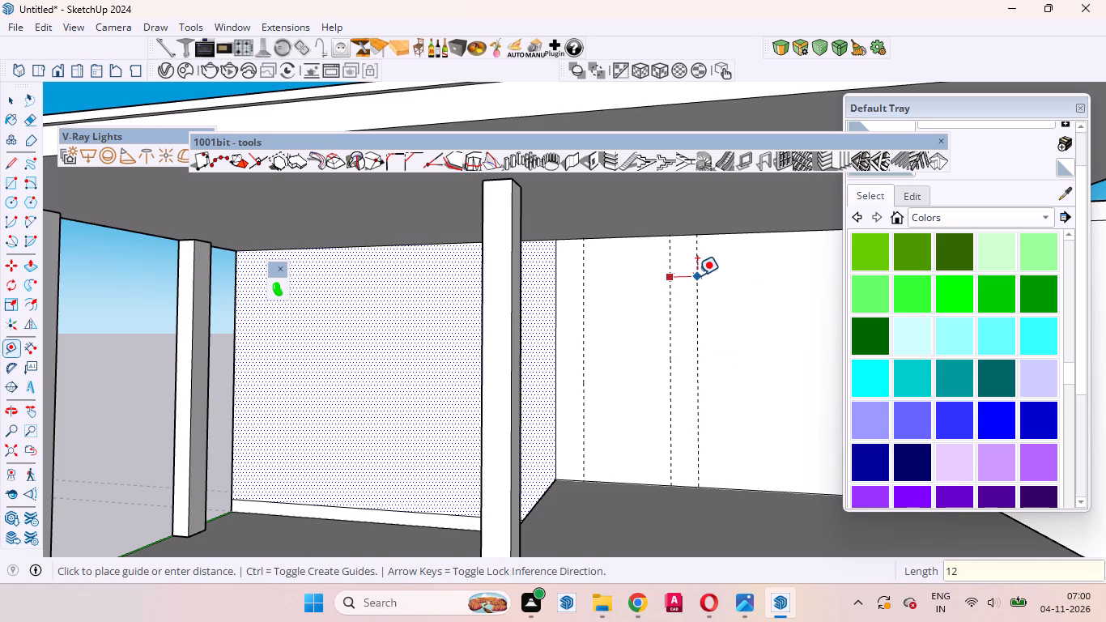
key("Return")
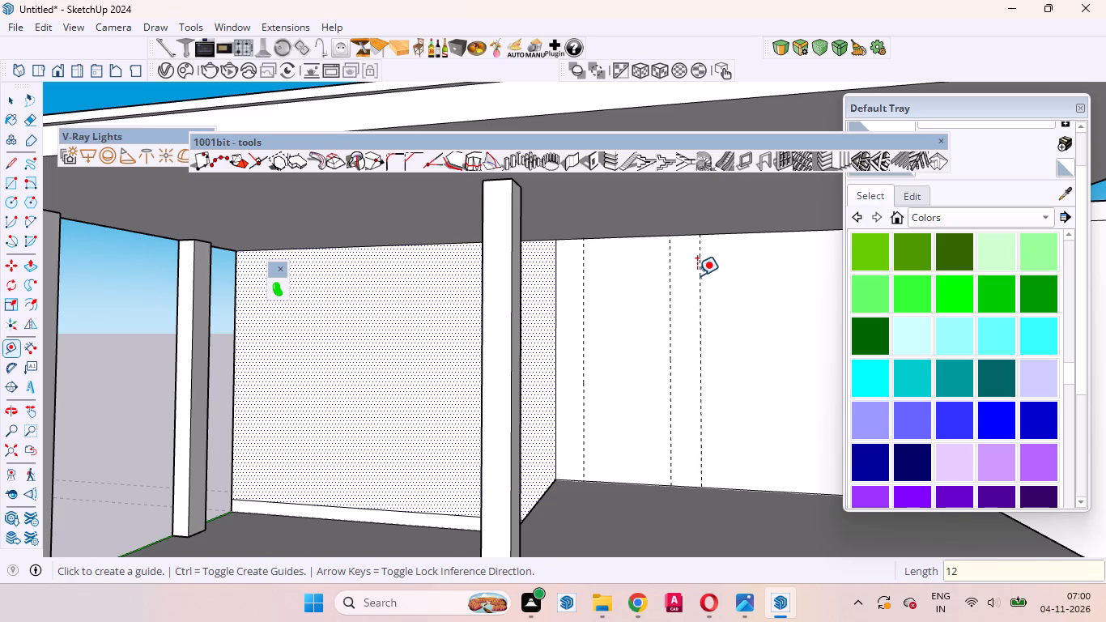
type("12")
key("Return")
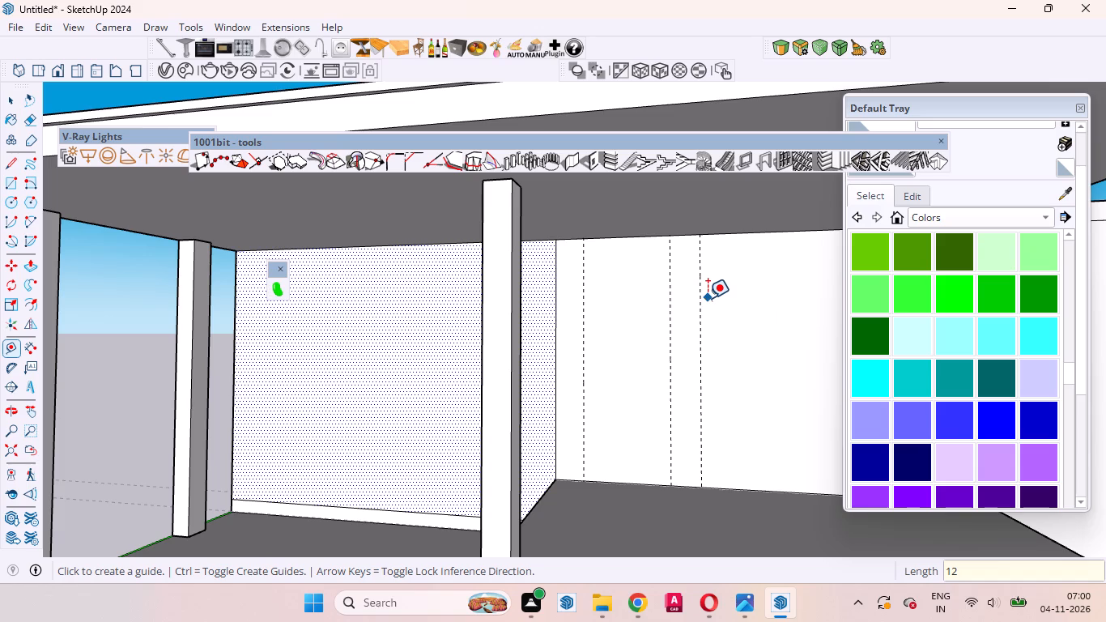
left_click(703, 299)
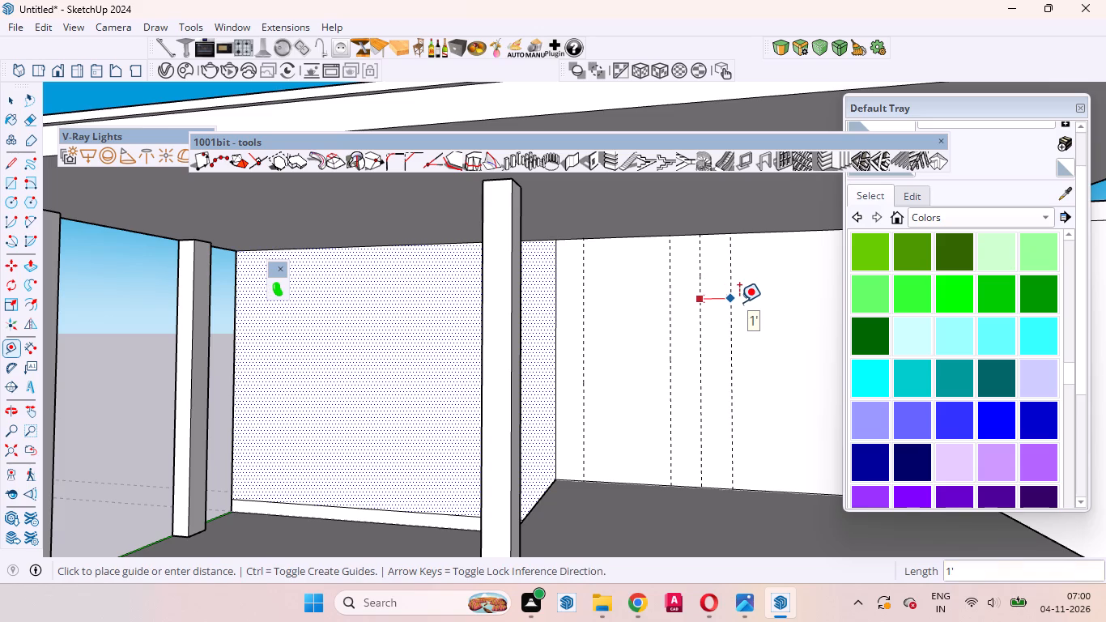
left_click(739, 302)
key("space")
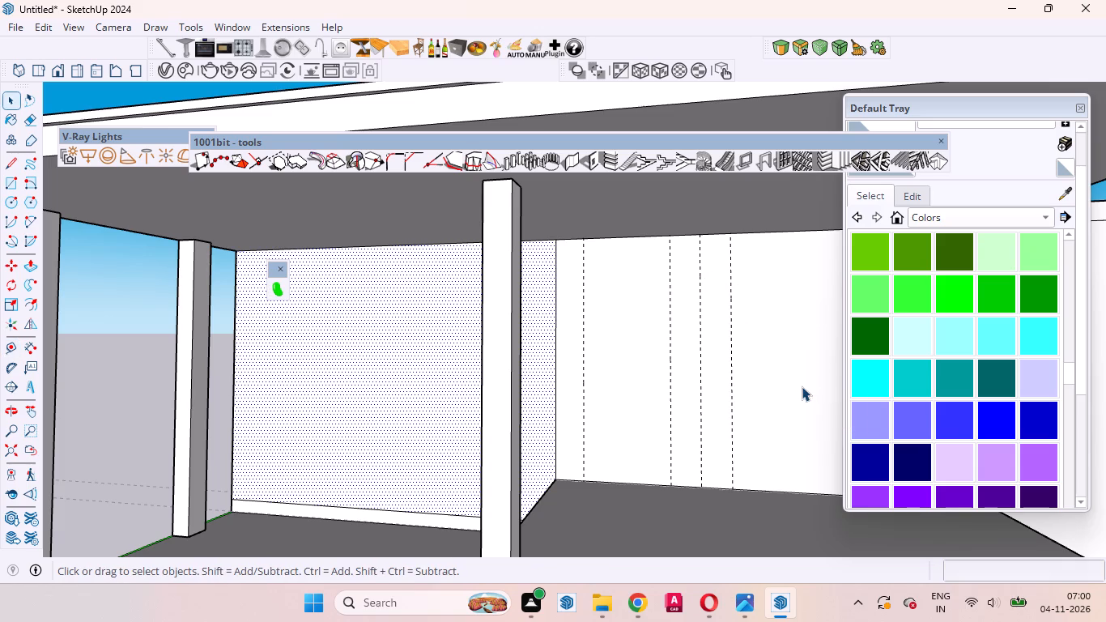
Place a horizontal guide on the entrance wall, about 7' 8 5/8" above the platform.
left_click(636, 349)
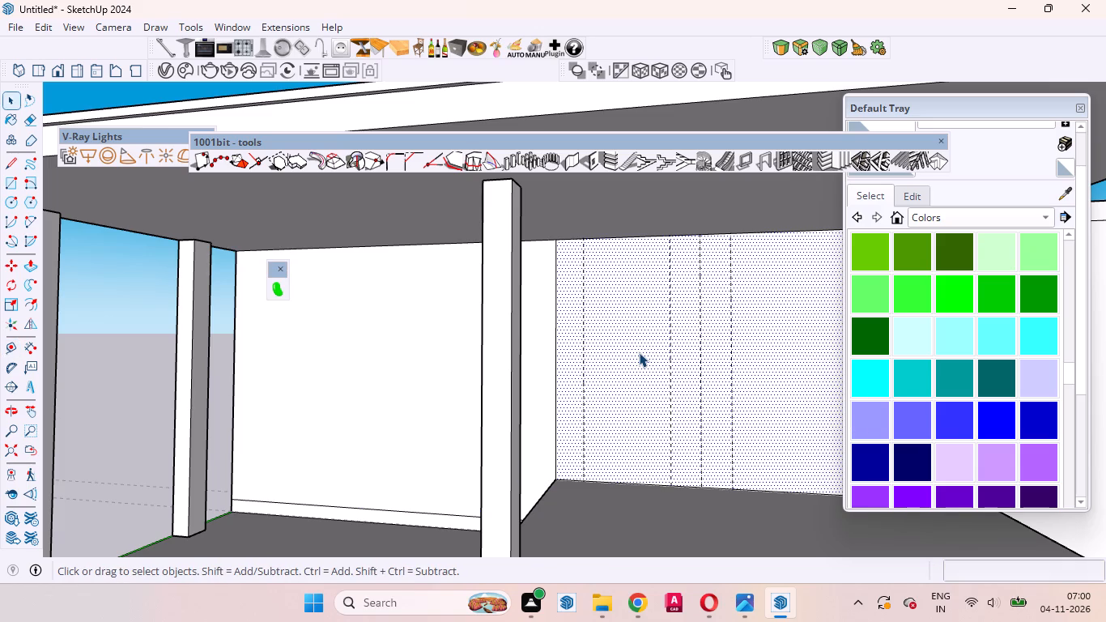
key("r")
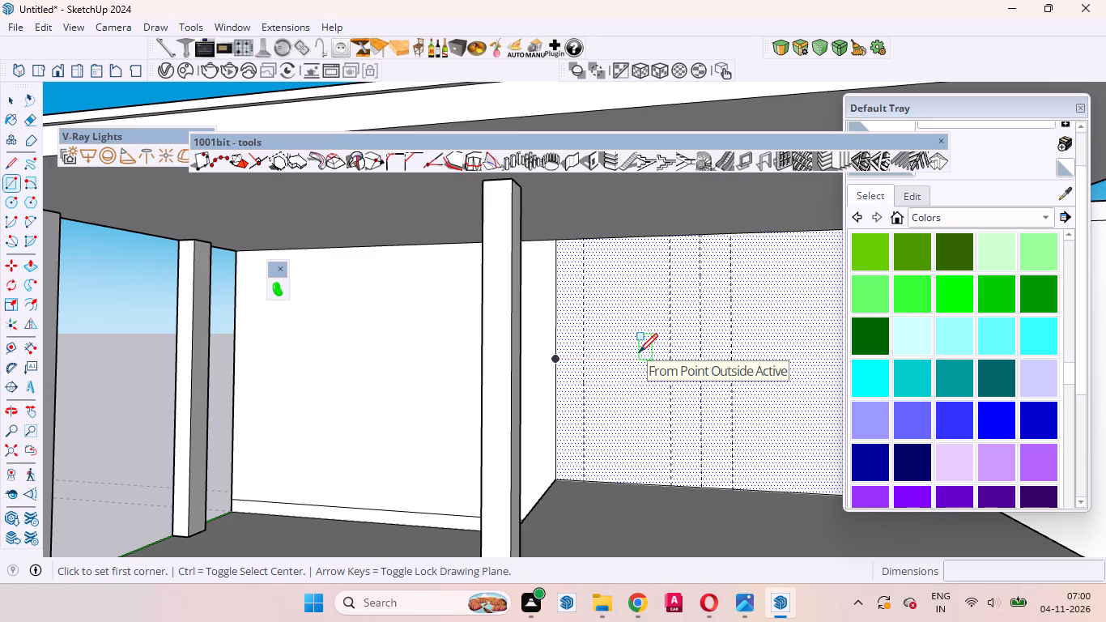
key("space")
type("t")
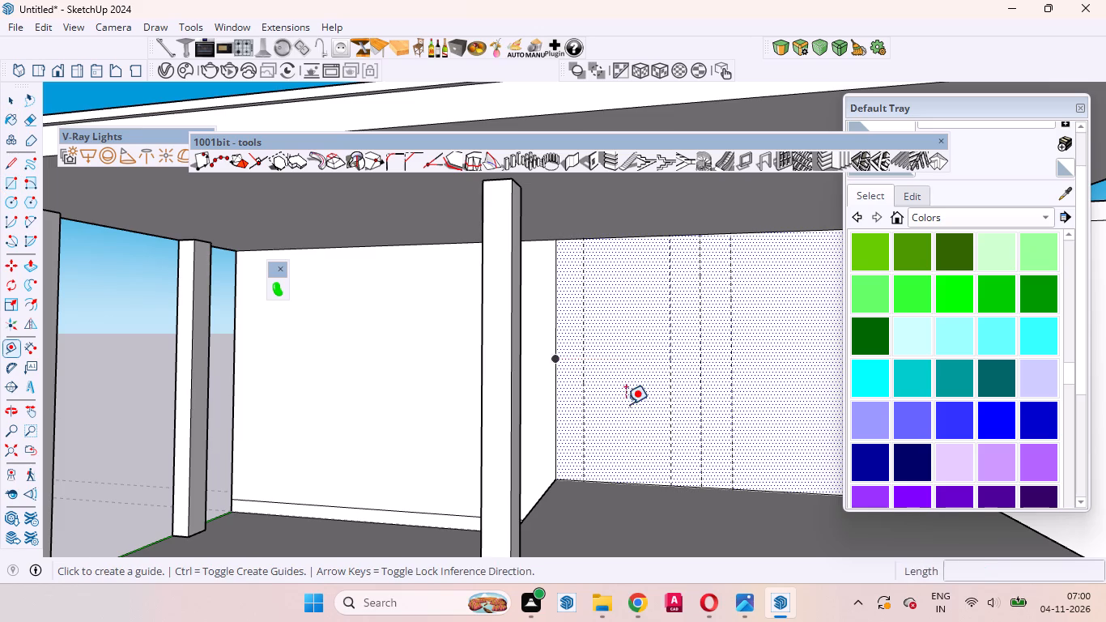
left_click(640, 480)
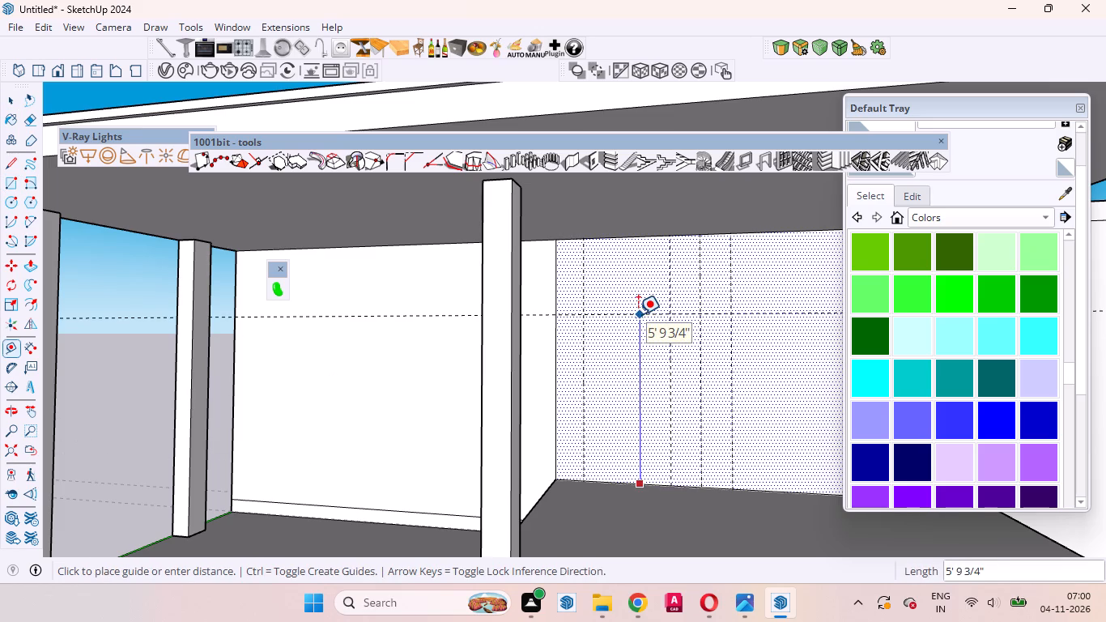
left_click(643, 259)
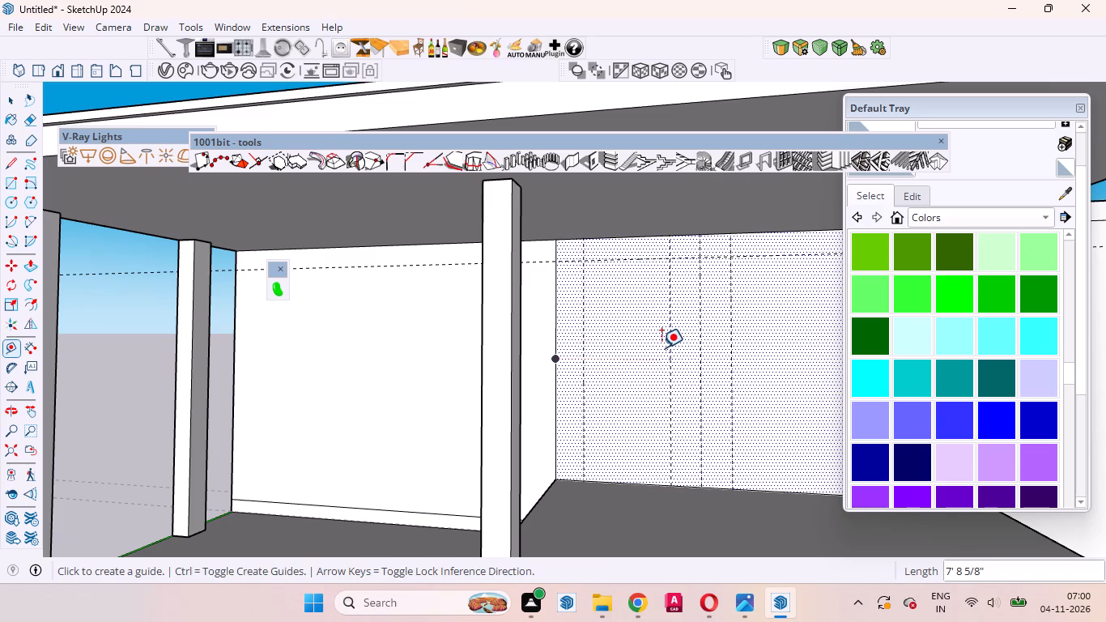
key("space")
Draw a door rectangle of 5' by 7' 8 5/8" on the entrance wall, from the horizontal guide and 12" guide down to the farthest vertical guide's base.
key("r")
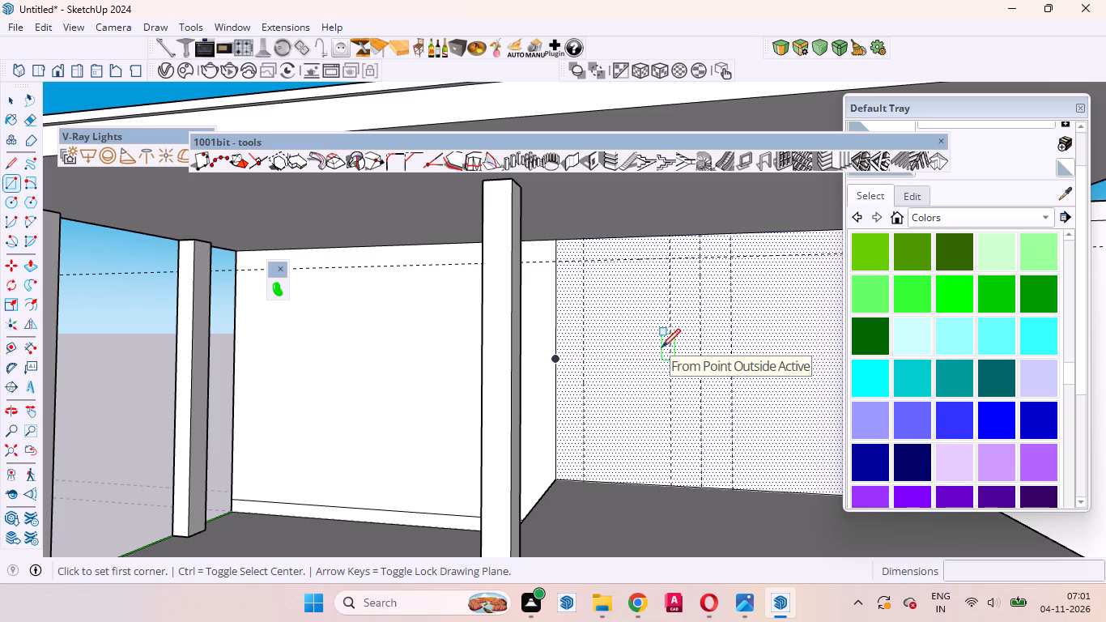
left_click(585, 264)
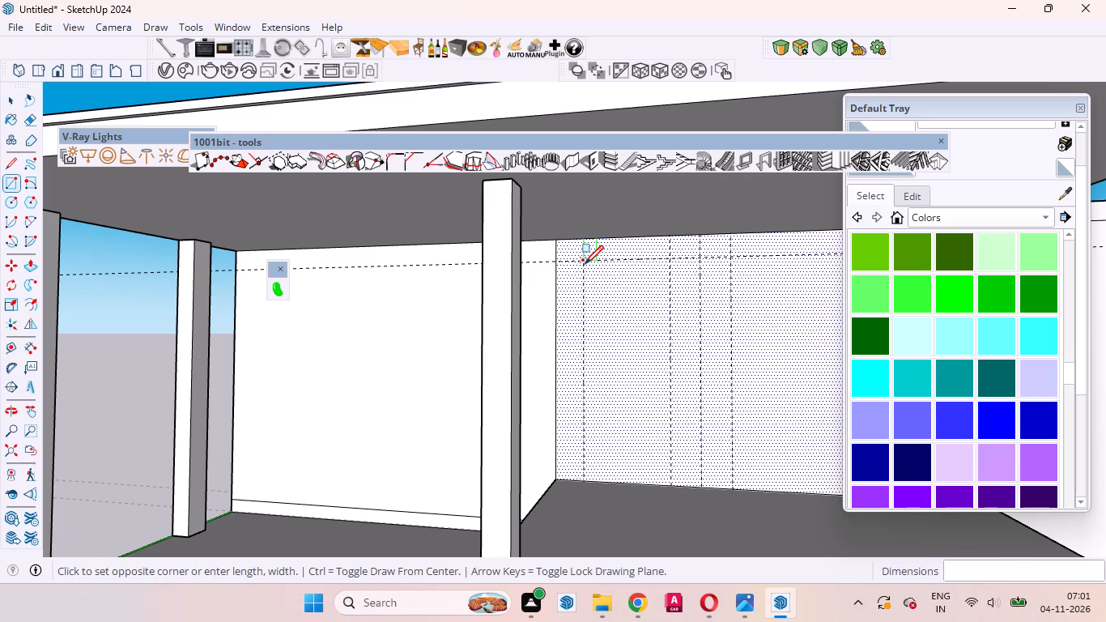
left_click(732, 487)
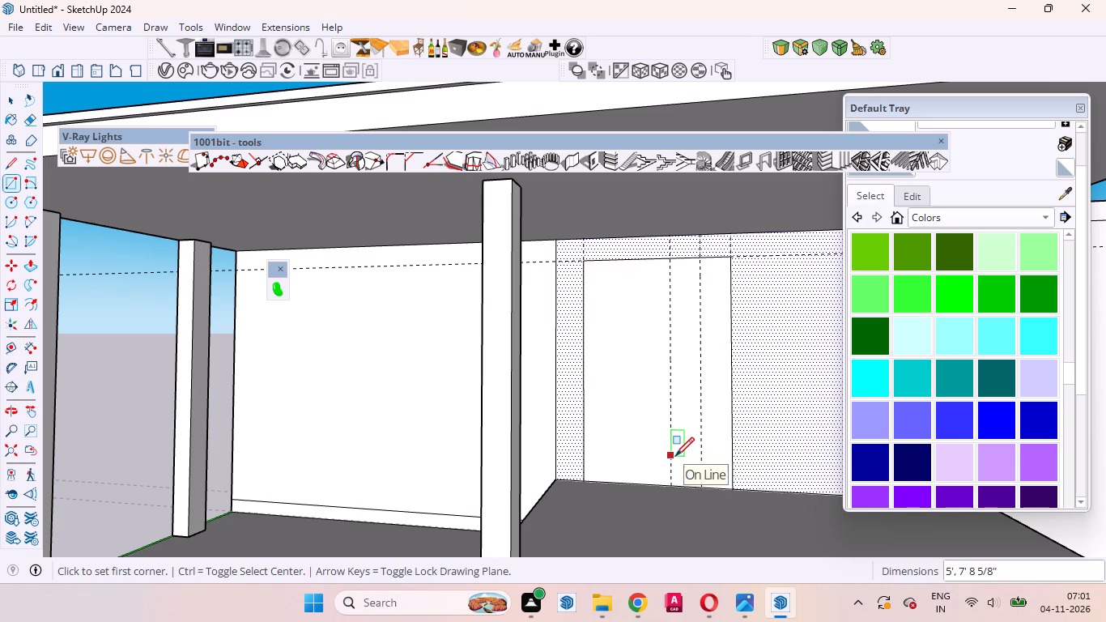
key("space")
Push the door rectangle 10" into the entrance wall.
type("p")
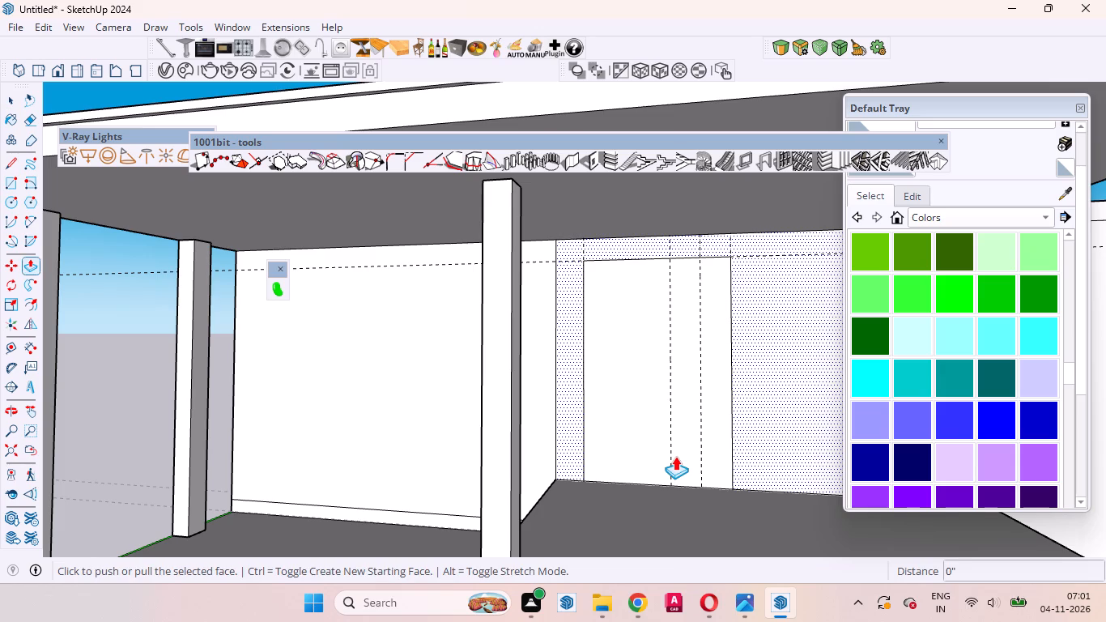
key("space")
left_click(627, 406)
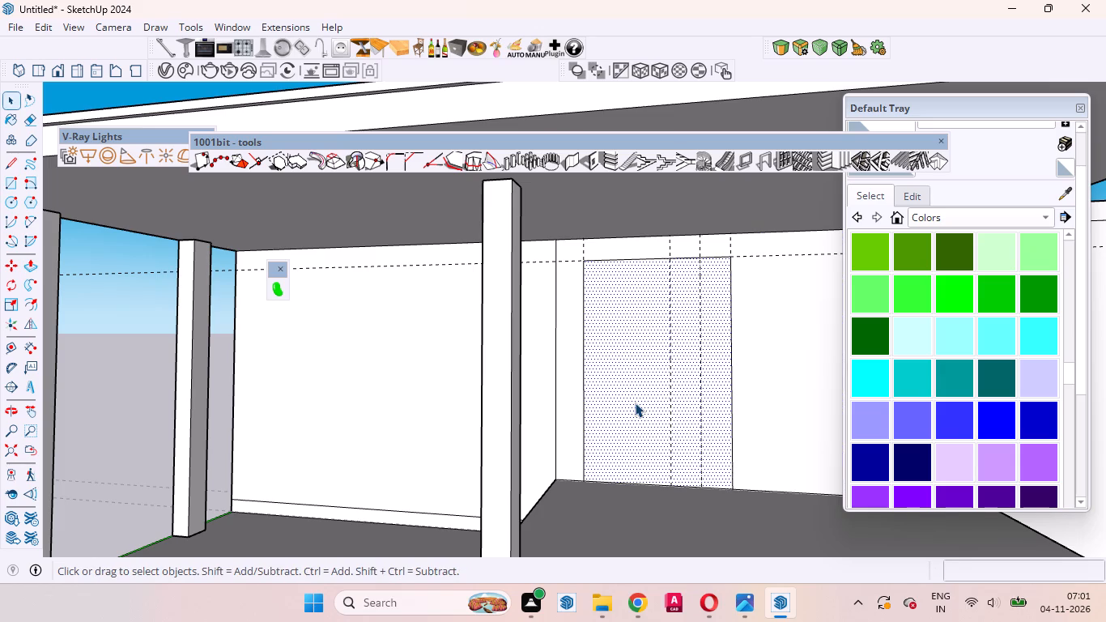
key("p")
left_click(635, 403)
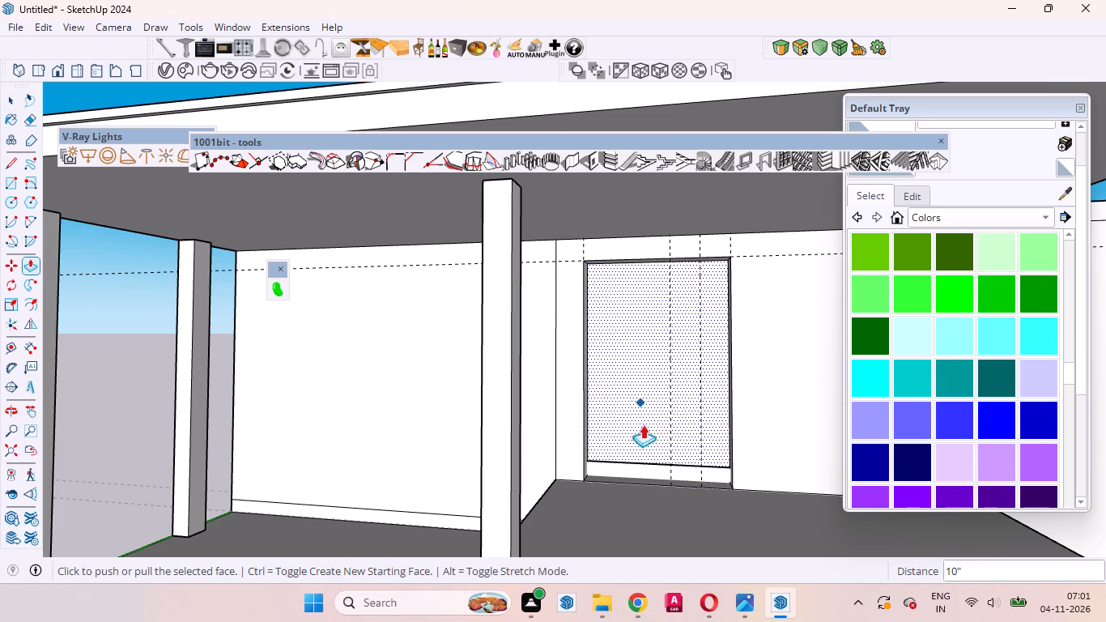
Adjust the depth of the recessed door face with two small Push/Pull moves of about 5/16" and 1 1/16".
scroll(649, 446, "up", 9)
middle_click_drag(636, 494, 390, 501)
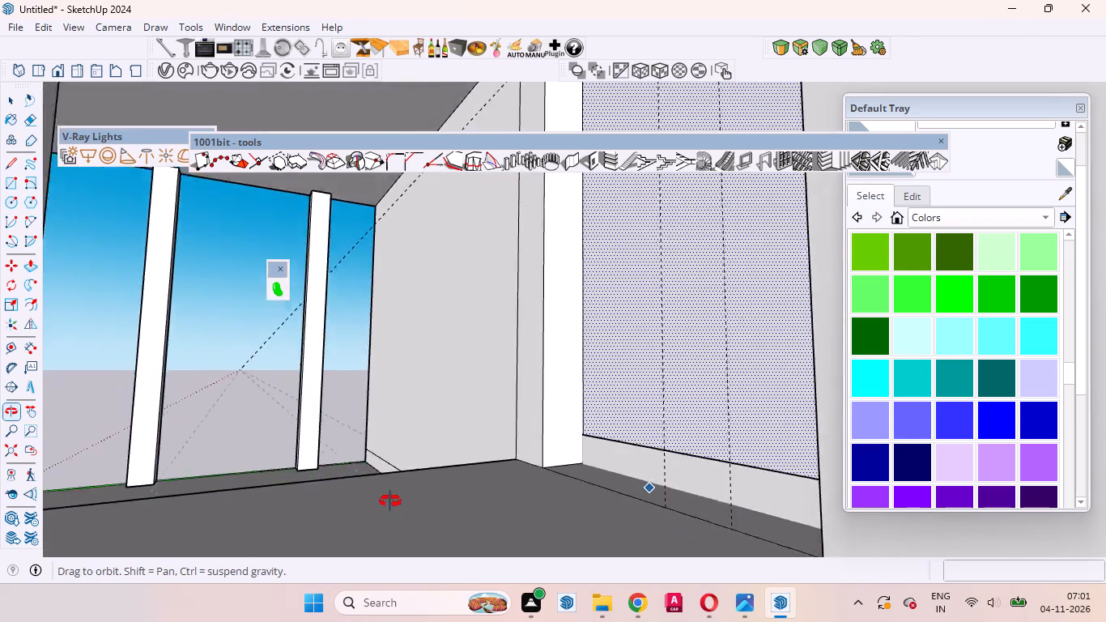
middle_click_drag(390, 501, 403, 603)
scroll(627, 446, "up", 9)
left_click(667, 348)
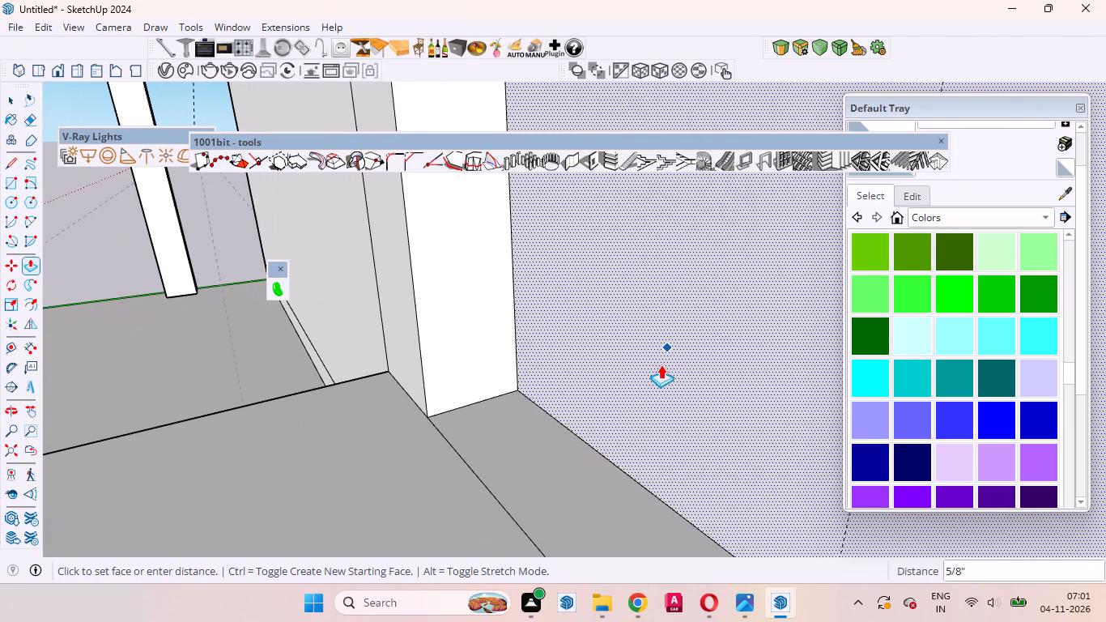
left_click(669, 364)
scroll(581, 414, "down", 12)
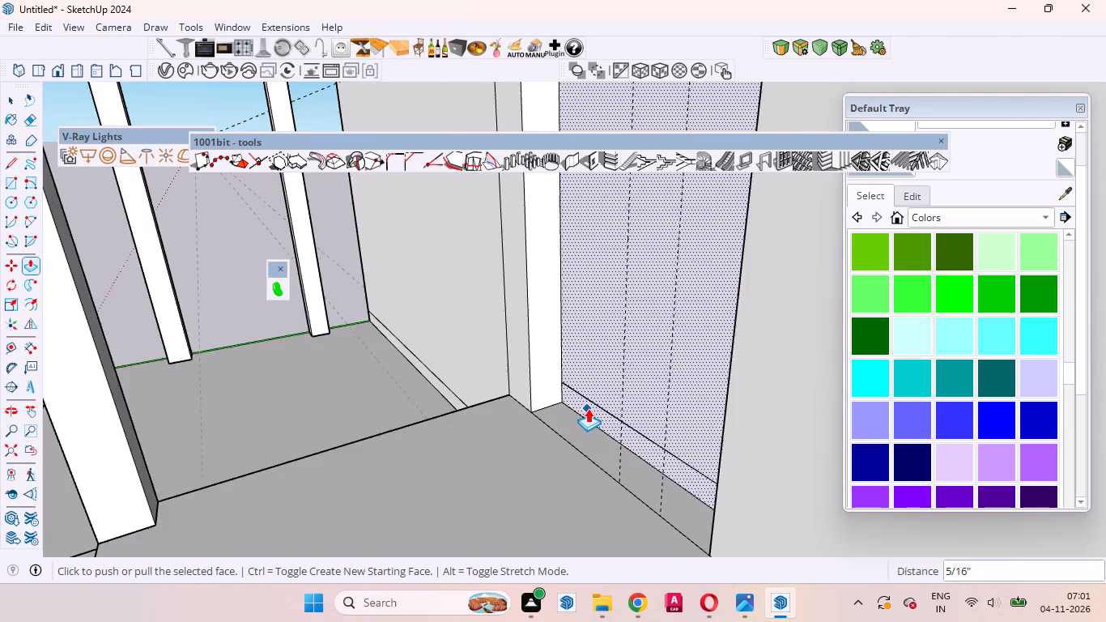
scroll(588, 408, "down", 2)
scroll(588, 408, "up", 1)
scroll(588, 408, "down", 5)
scroll(626, 419, "up", 15)
middle_click_drag(512, 422, 618, 433)
left_click(676, 319)
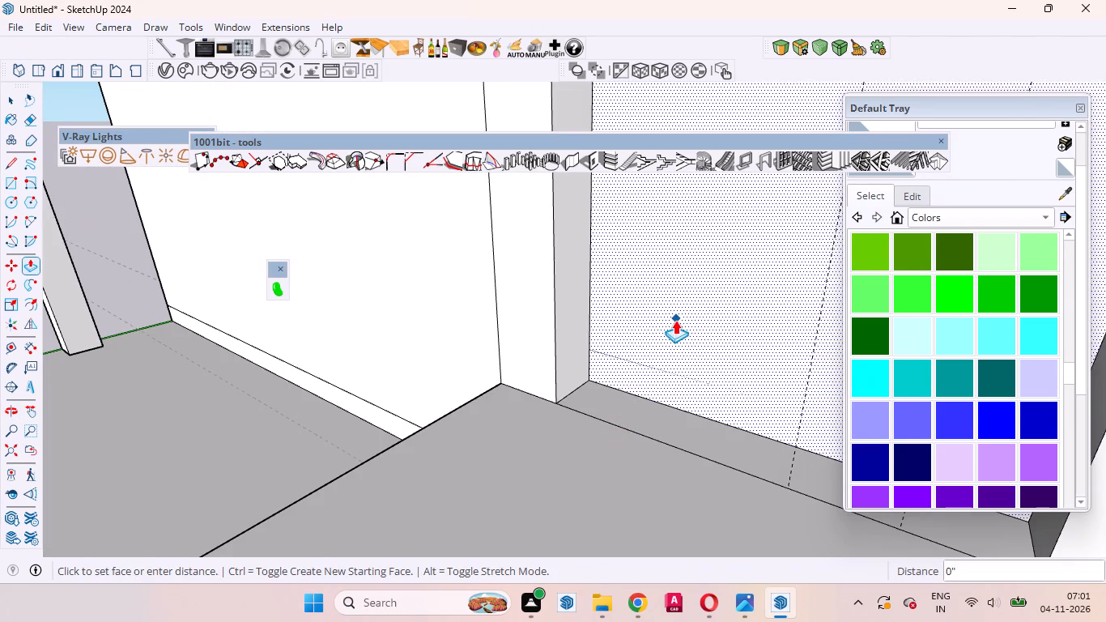
left_click(675, 324)
scroll(603, 401, "up", 4)
scroll(601, 403, "down", 19)
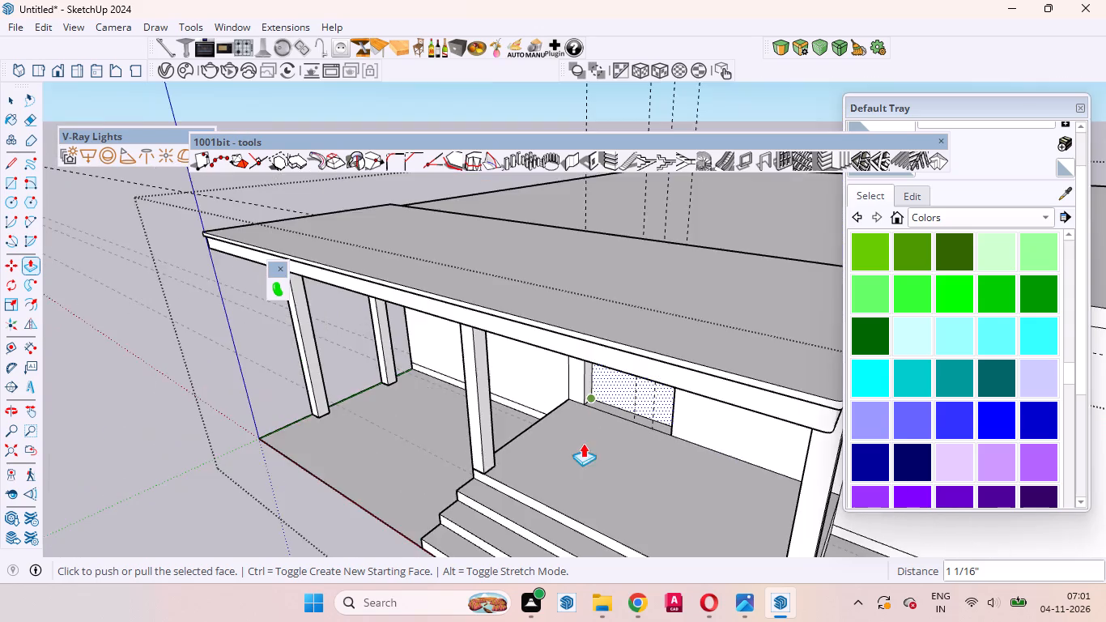
middle_click_drag(585, 460, 683, 364)
key("space")
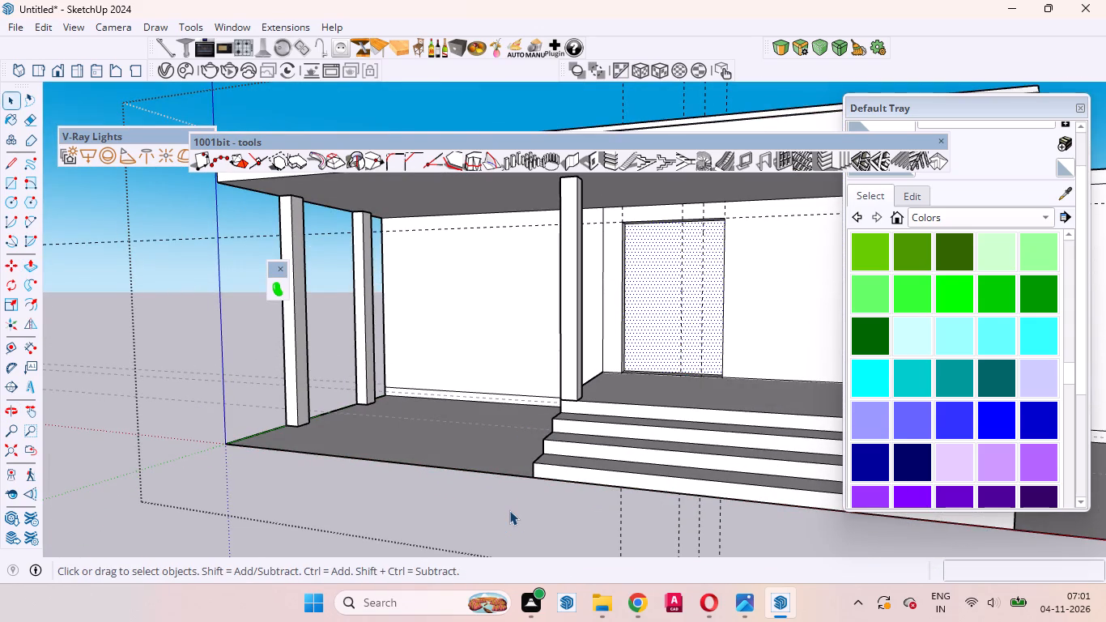
Place a vertical guide on the entrance wall 18" from the door opening's edge, on the side with the wider blank wall.
scroll(417, 510, "down", 6)
middle_click_drag(610, 419, 649, 430)
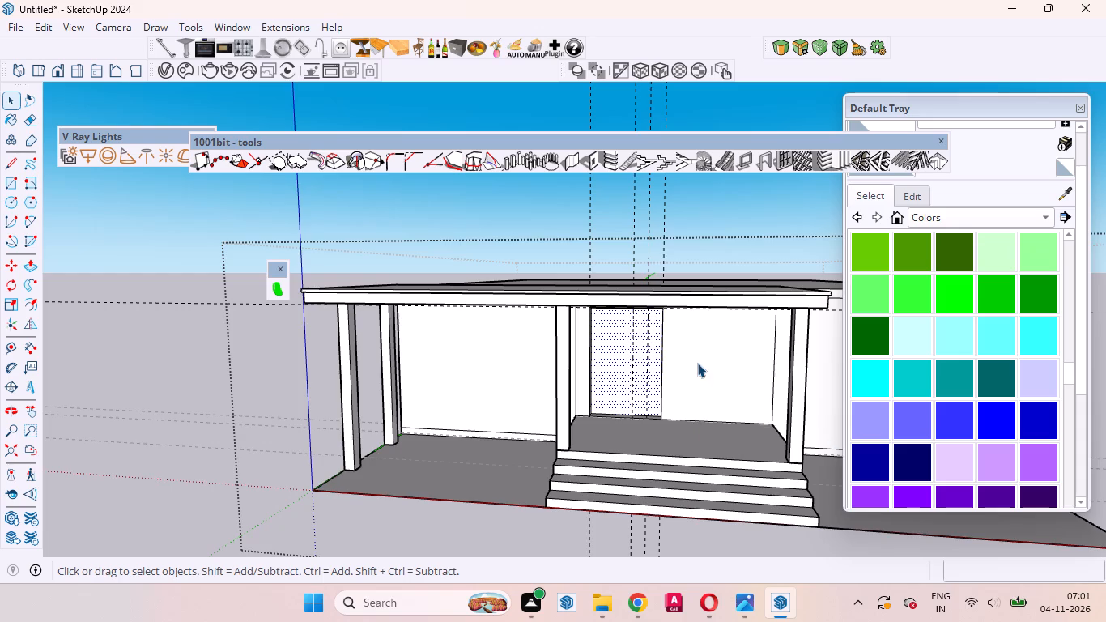
scroll(697, 363, "up", 4)
middle_click_drag(698, 385, 688, 366)
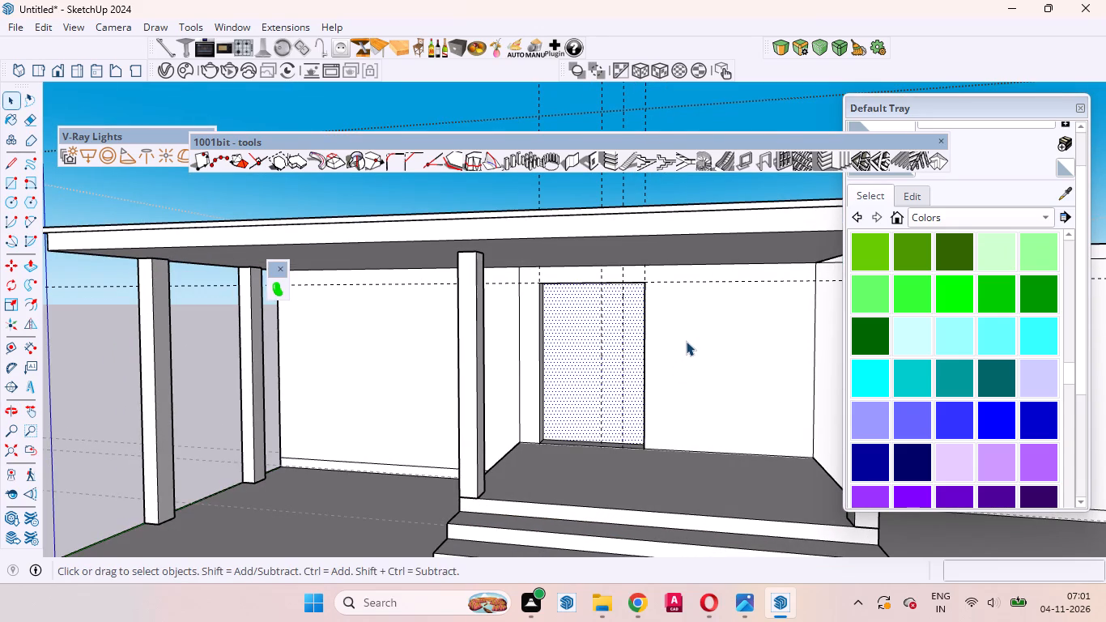
middle_click(689, 348)
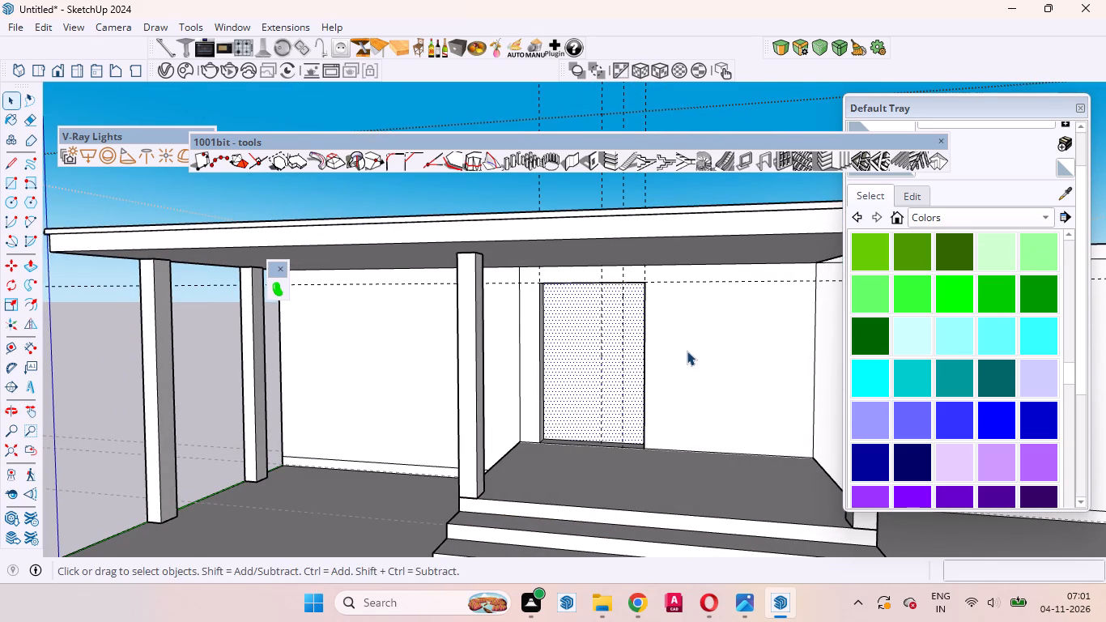
key("t")
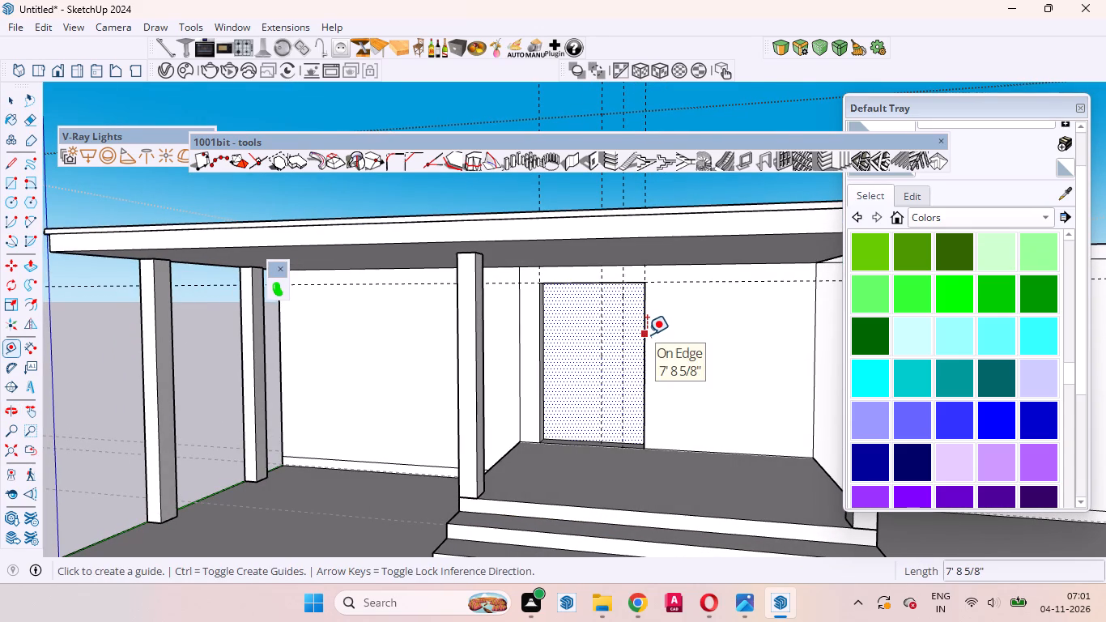
left_click(647, 334)
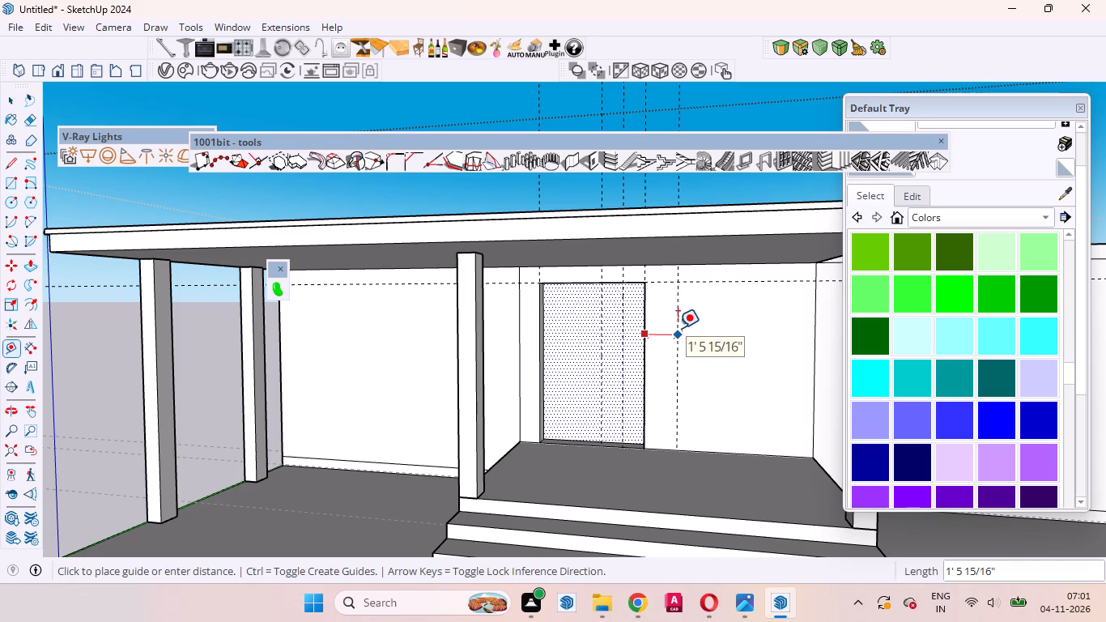
type("18")
key("Return")
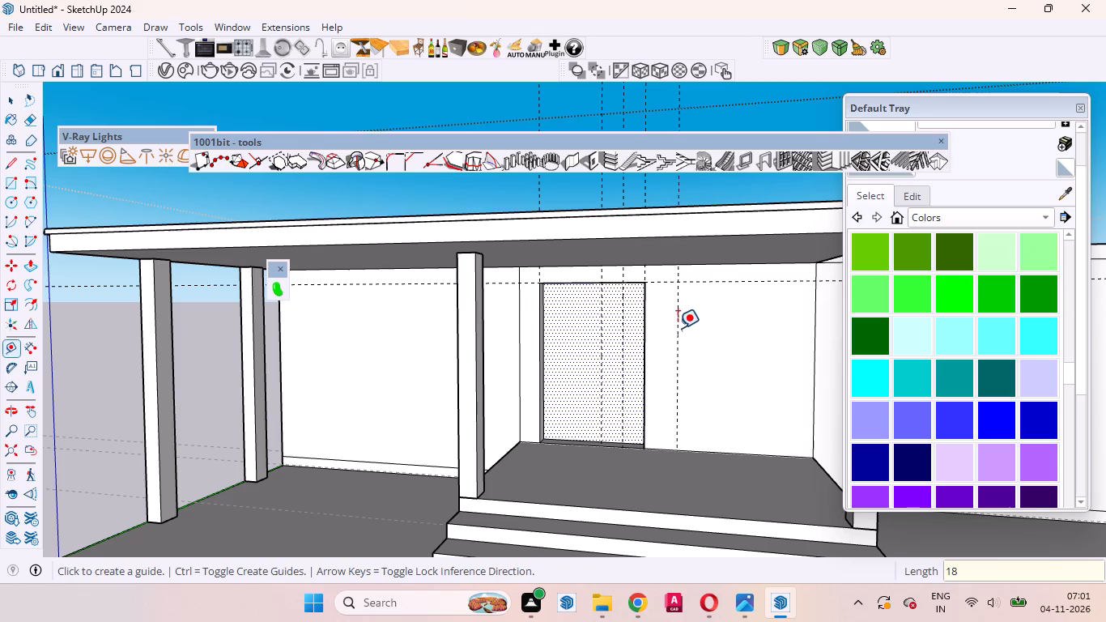
Place another vertical guide 1' beyond the 18" guide, farther from the door opening.
scroll(584, 424, "down", 3)
middle_click_drag(664, 450, 637, 427)
scroll(657, 392, "up", 4)
middle_click_drag(691, 405, 664, 418)
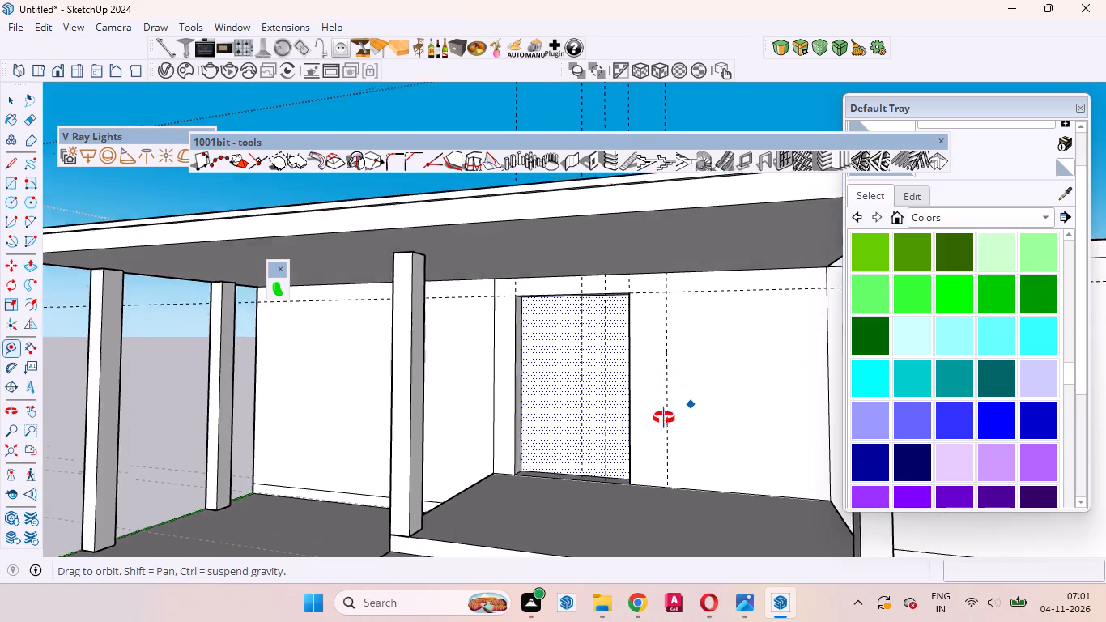
middle_click_drag(664, 418, 753, 422)
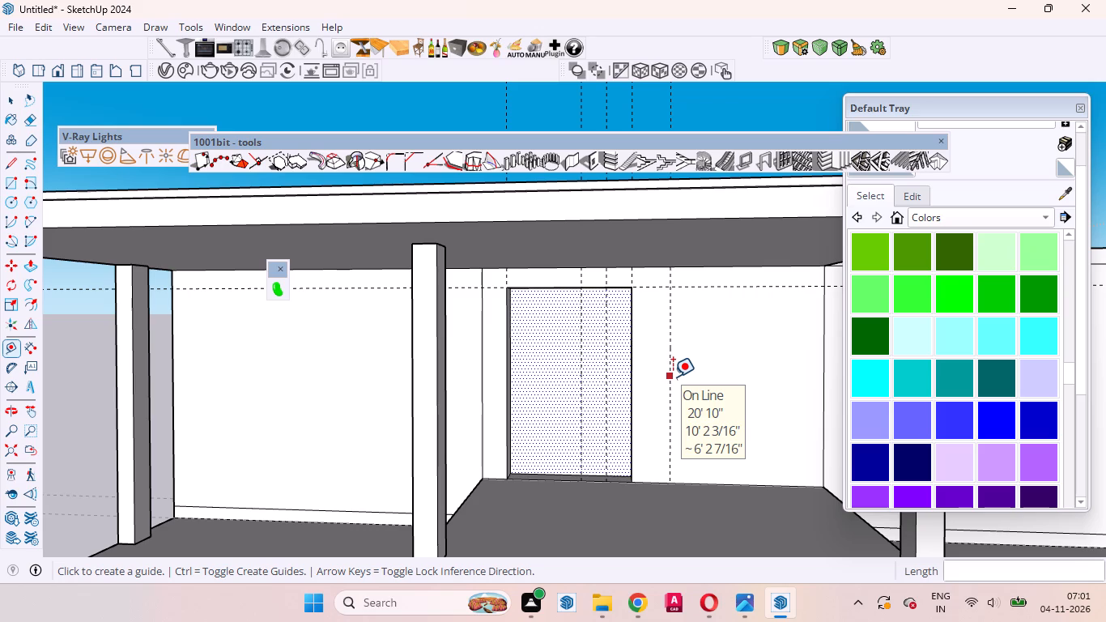
left_click(673, 377)
left_click(691, 377)
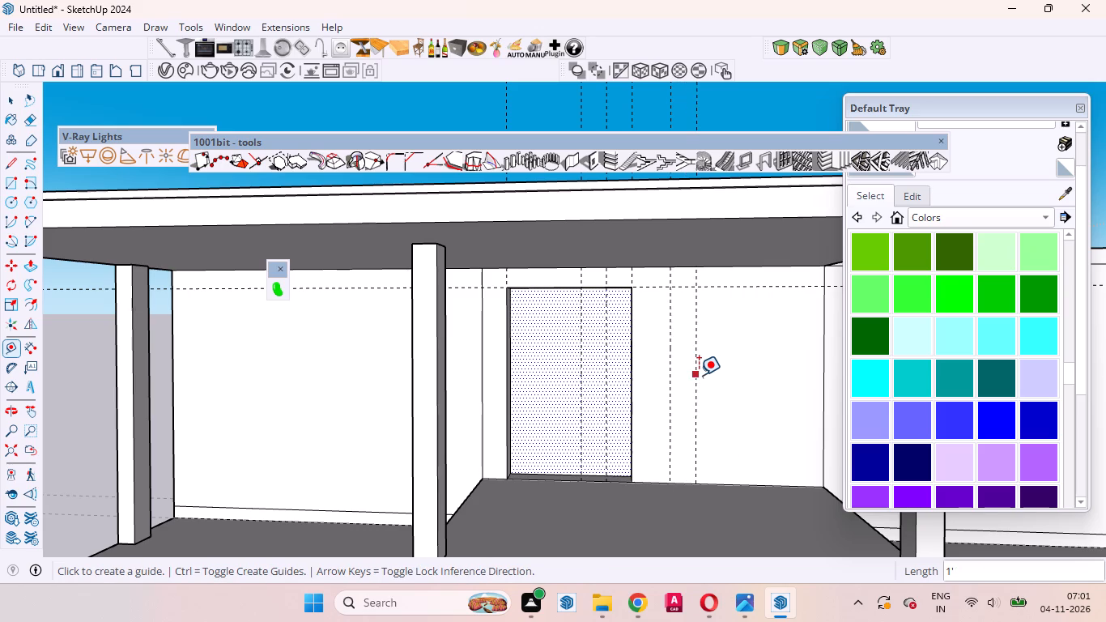
Place a horizontal sill guide on the entrance wall, about 2' 1 15/16" above the platform.
left_click(750, 483)
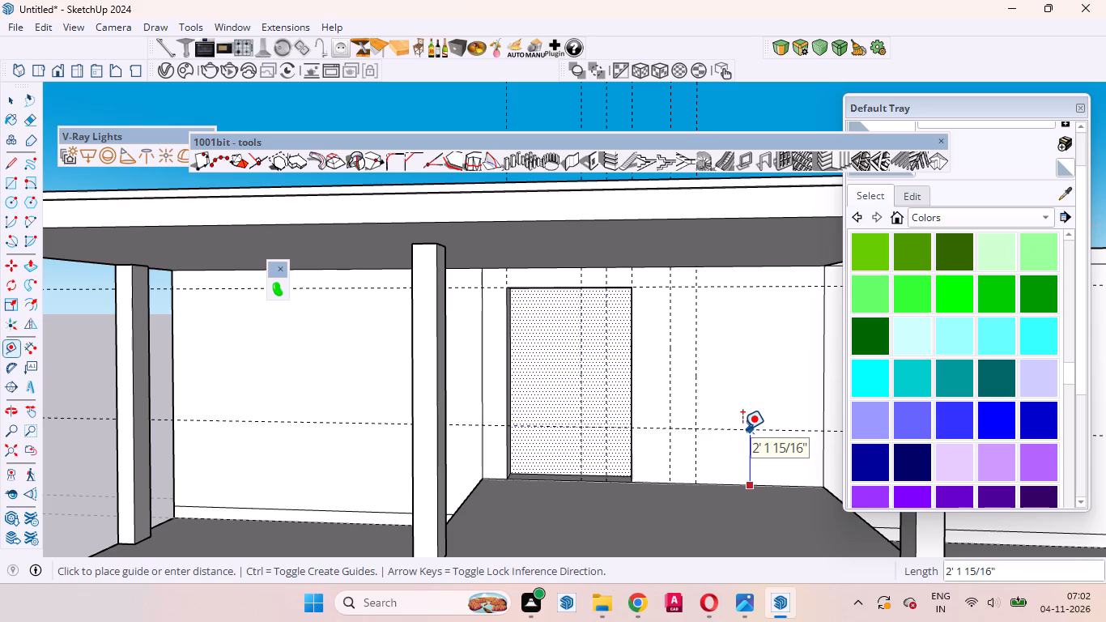
left_click(742, 429)
key("space")
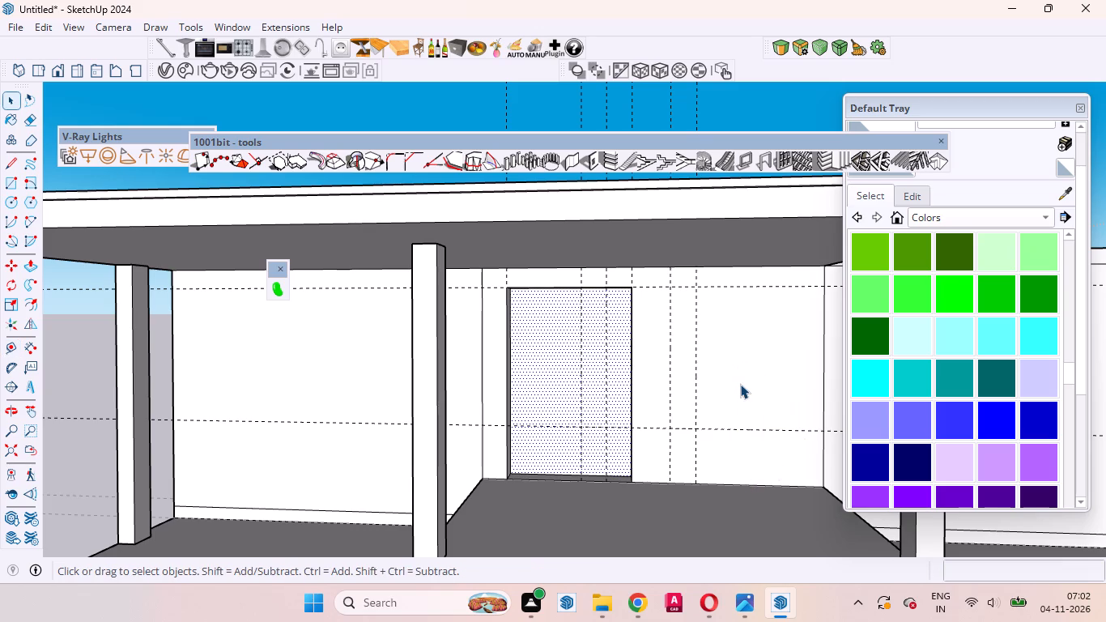
Draw a window rectangle about 4' 10" wide and 5' 6 11/16" high, from the outermost vertical guide to the wall's corner, between the horizontal guides.
left_click(755, 320)
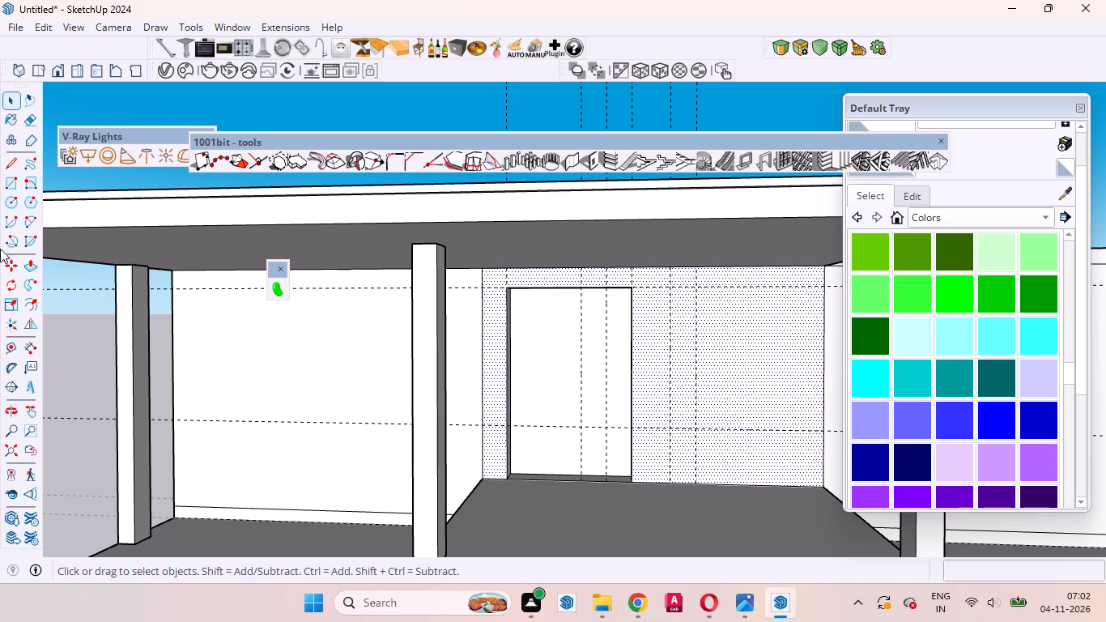
left_click(2, 183)
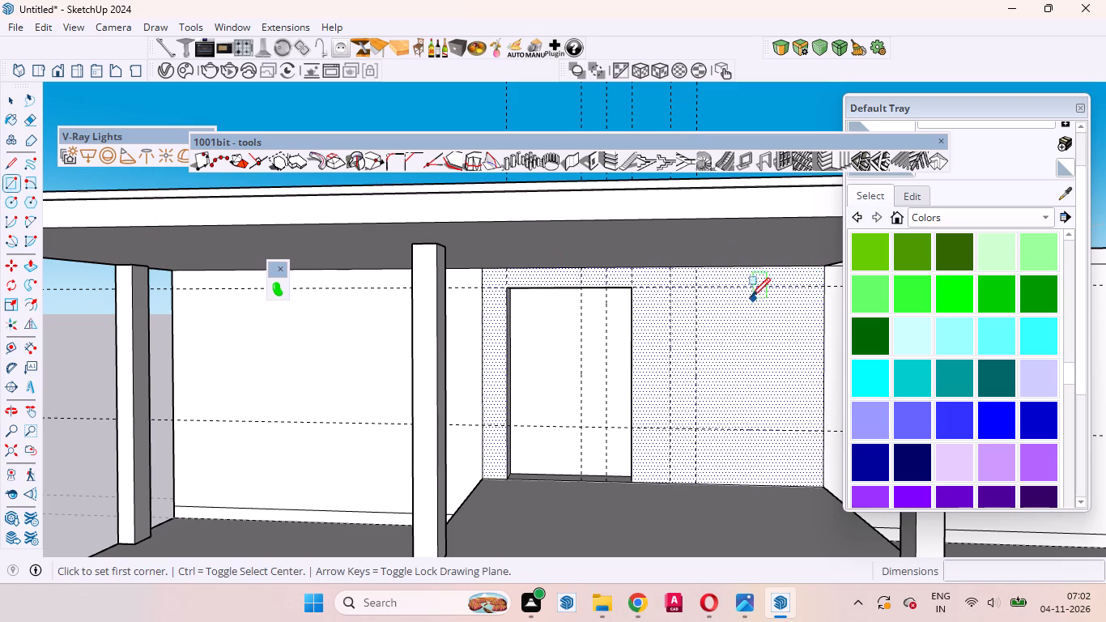
left_click(700, 287)
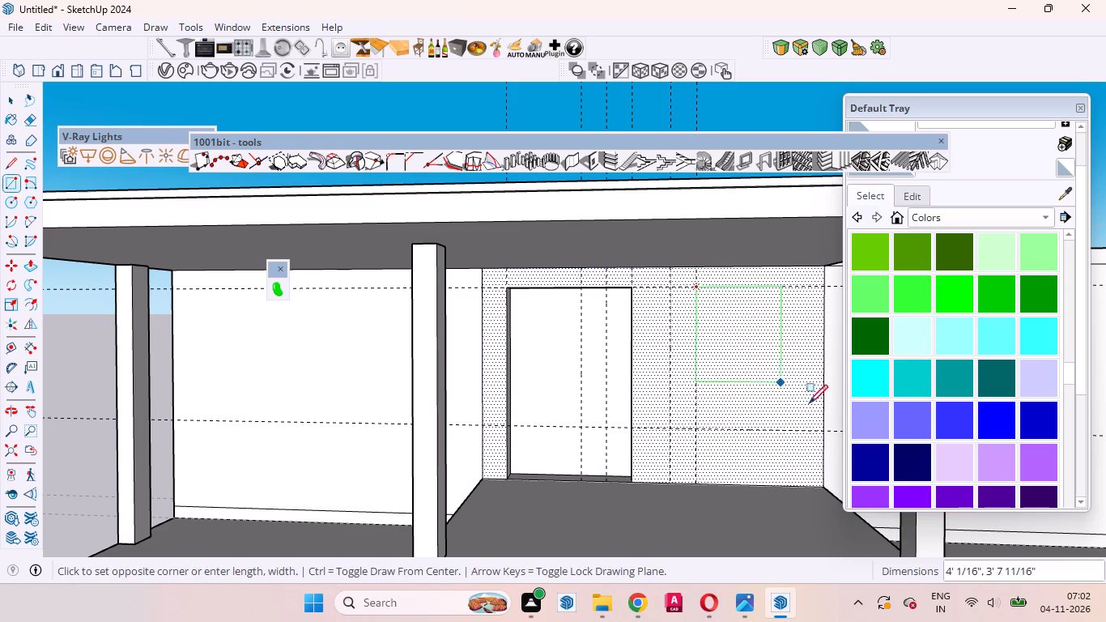
left_click(823, 433)
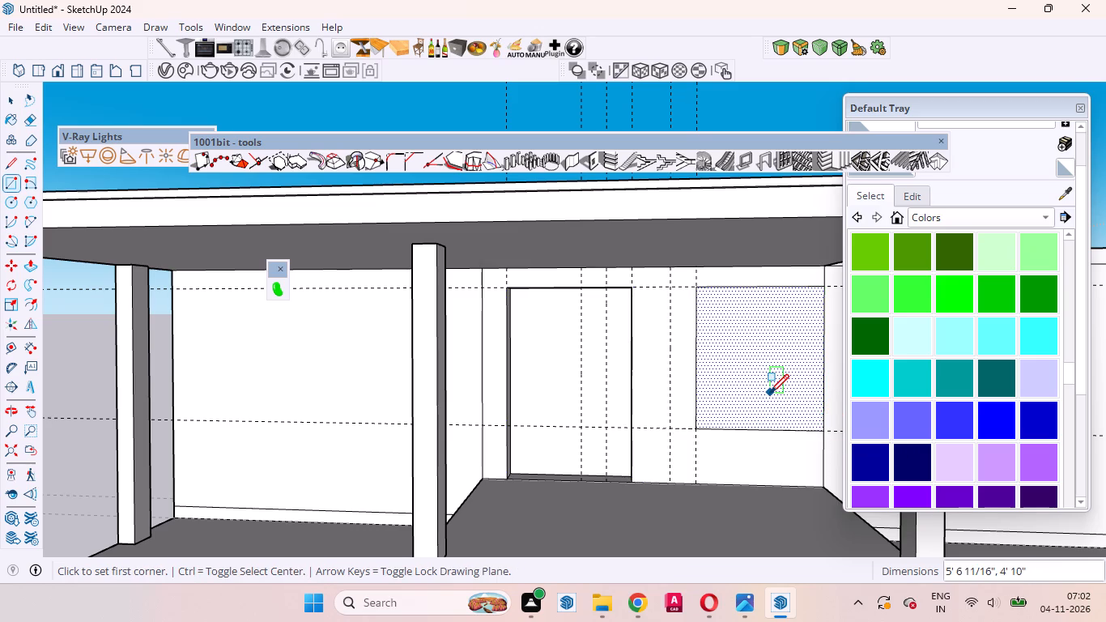
key("space")
Push the window rectangle into the entrance wall by repeating the previous Push/Pull distance, and check the recess from other angles.
type("p")
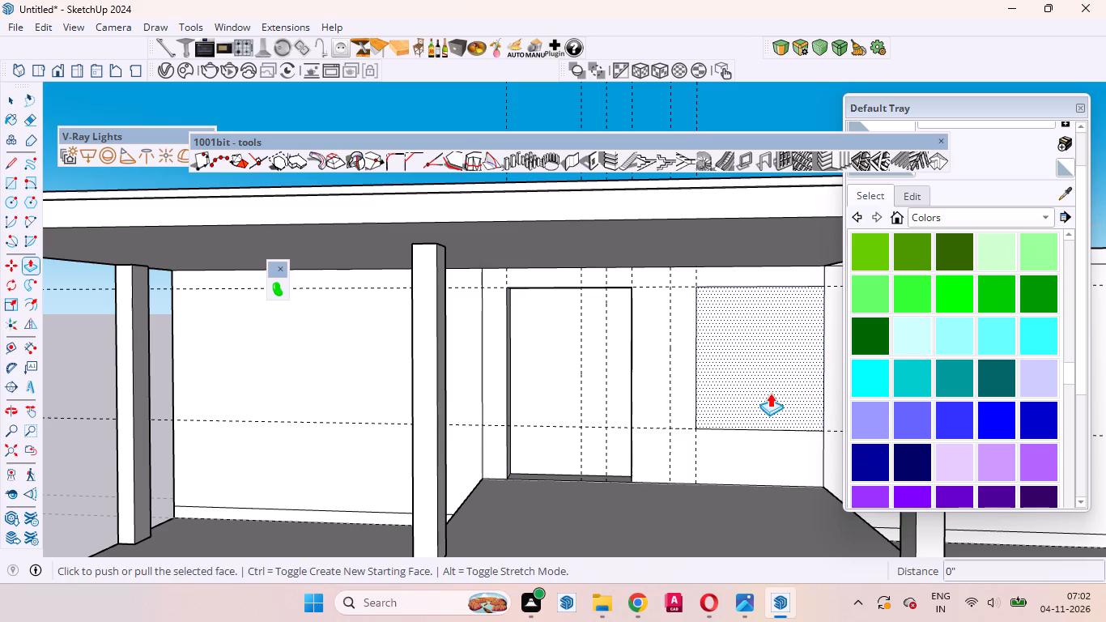
double_click(770, 393)
middle_click_drag(793, 452, 878, 547)
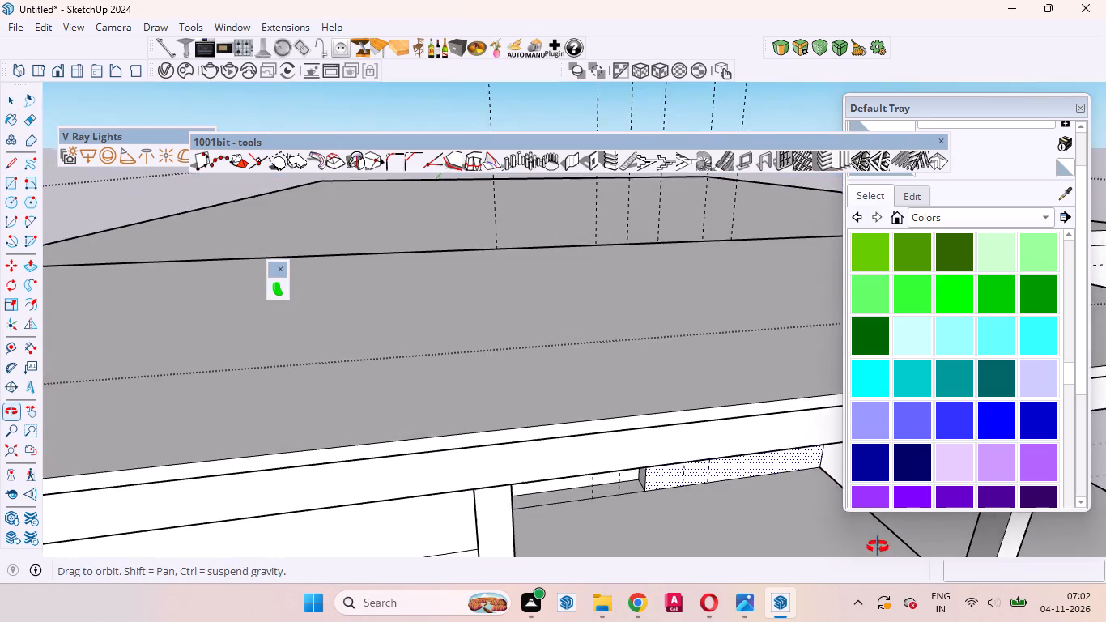
middle_click_drag(878, 547, 878, 539)
scroll(836, 497, "up", 14)
middle_click_drag(586, 394, 871, 248)
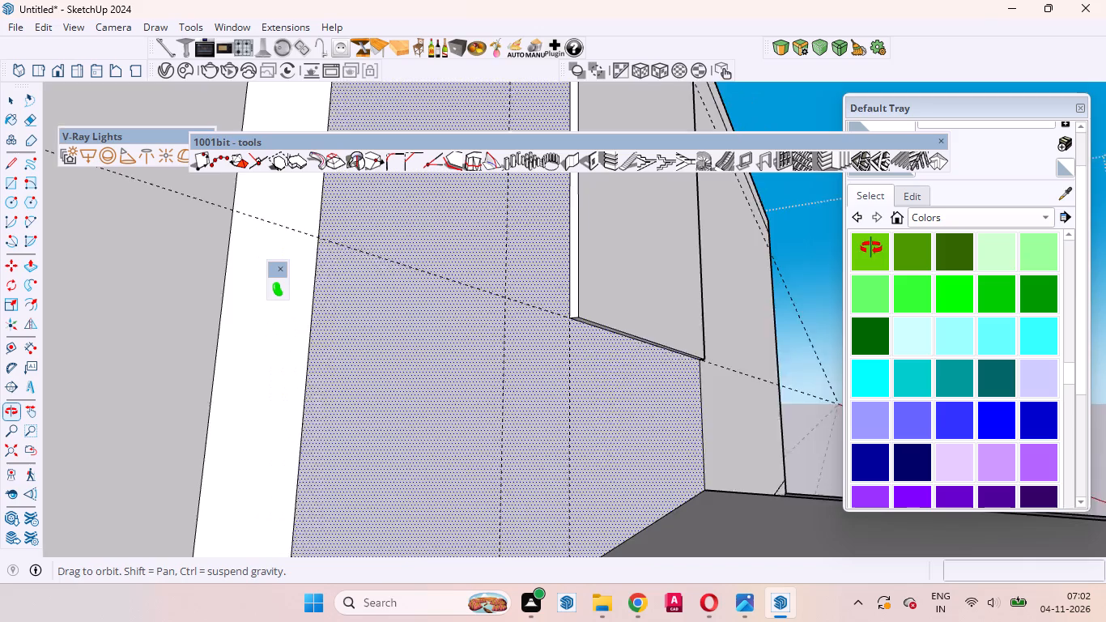
Undo the window recess and push the window rectangle in 8 5/8", matching the depth of the door opening.
middle_click_drag(871, 248, 767, 312)
key("ctrl+z")
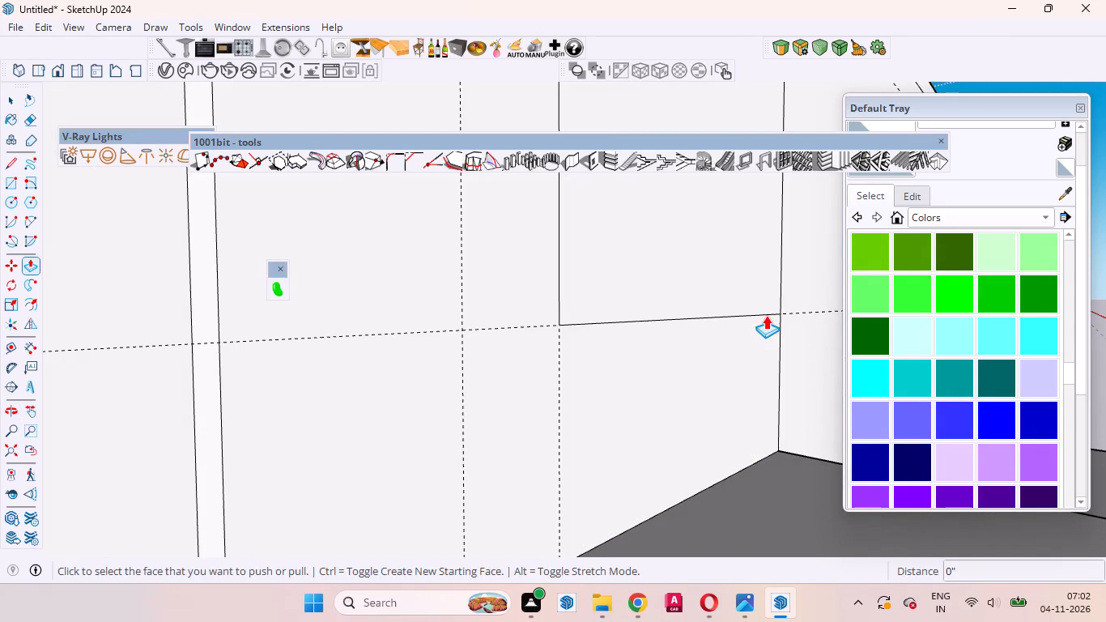
left_click(697, 284)
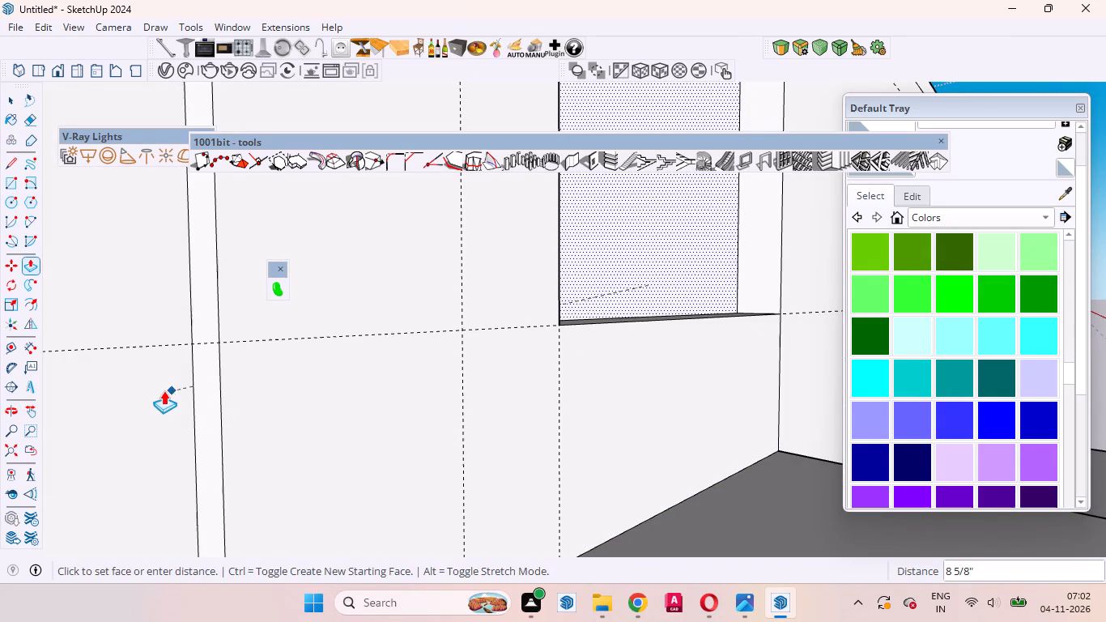
left_click(163, 390)
middle_click_drag(308, 421, 79, 439)
scroll(404, 400, "down", 9)
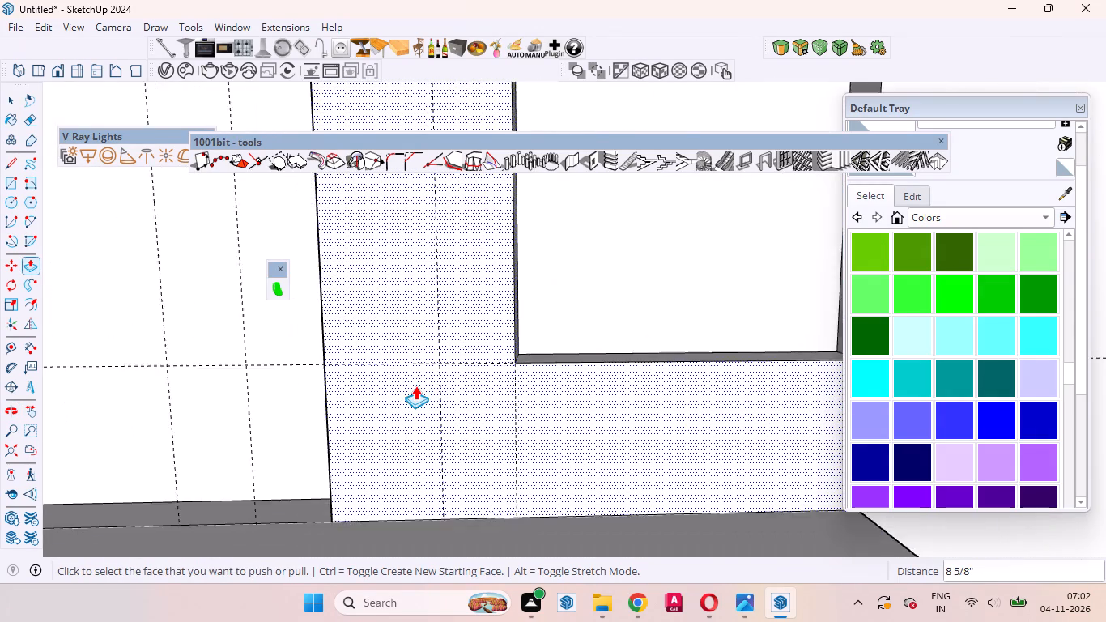
scroll(415, 386, "down", 16)
middle_click_drag(484, 400, 366, 426)
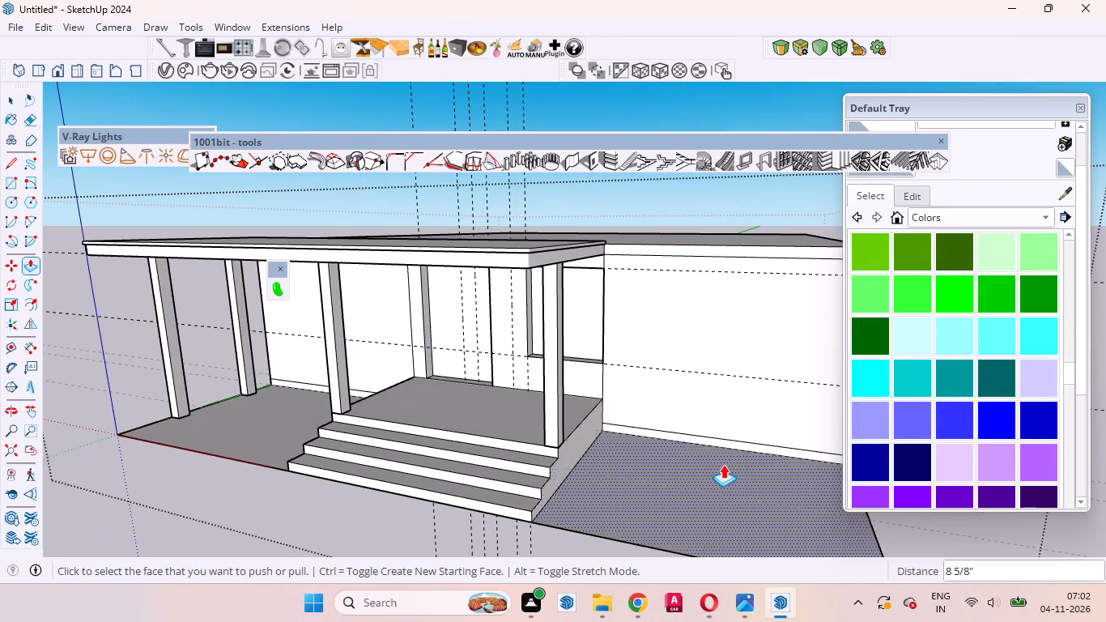
Erase the vertical edge at the entrance wall's corner between the window sill and the platform.
key("space")
scroll(606, 438, "up", 11)
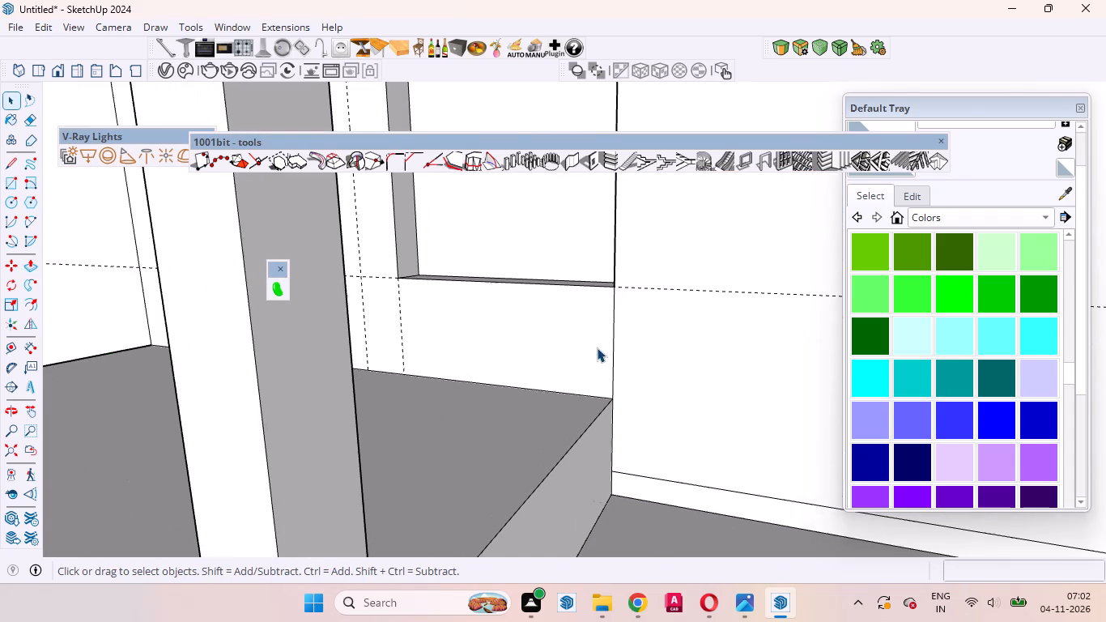
left_click(612, 347)
right_click(612, 347)
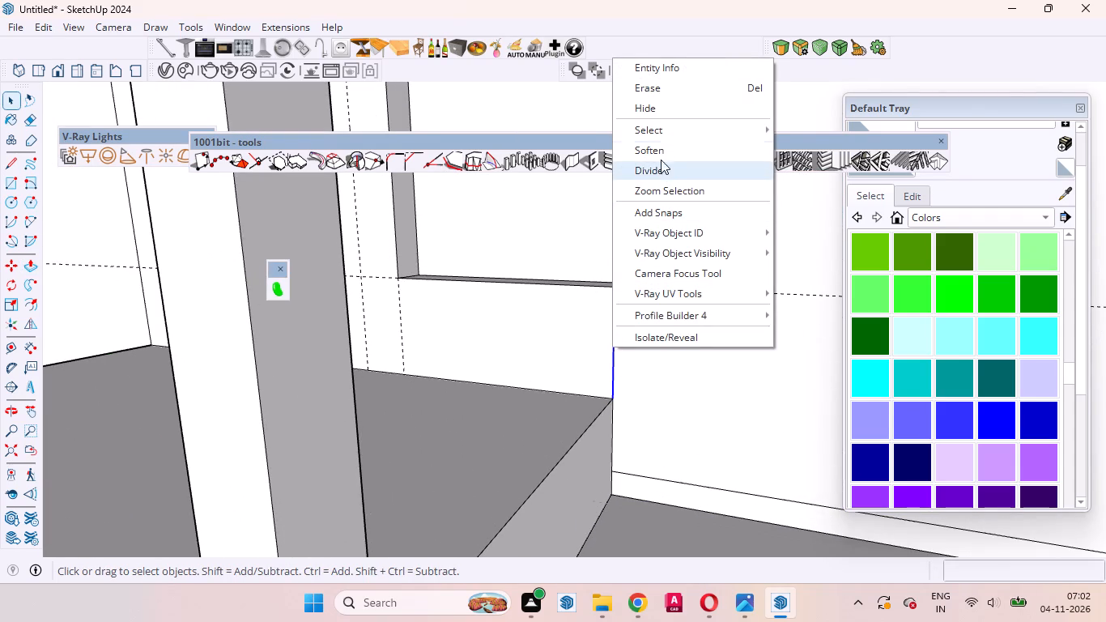
left_click(652, 90)
scroll(747, 356, "down", 12)
scroll(680, 261, "up", 3)
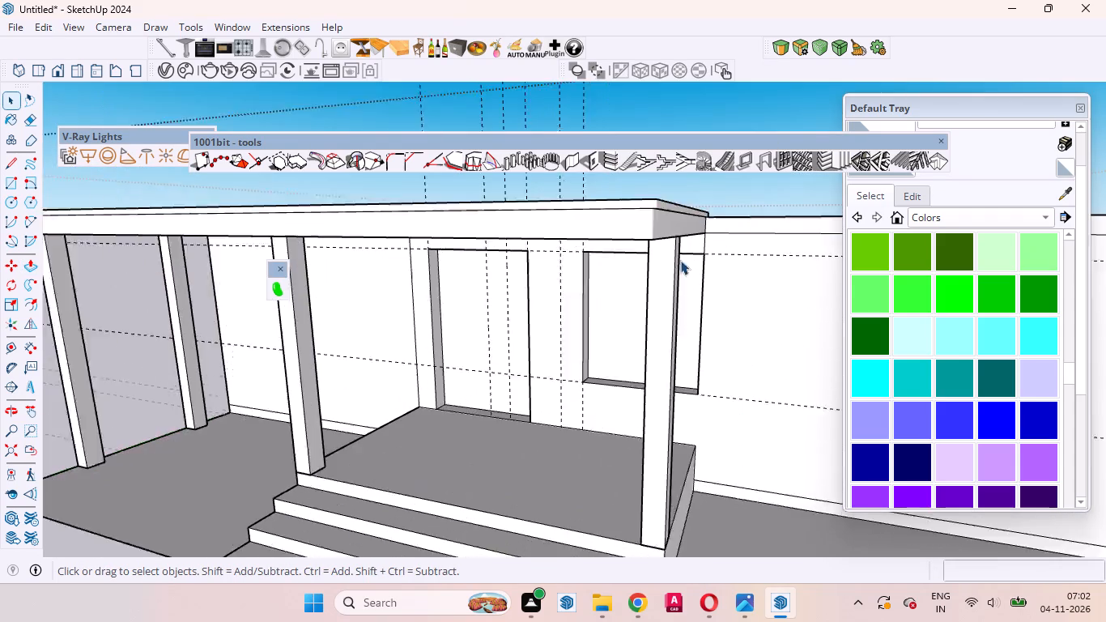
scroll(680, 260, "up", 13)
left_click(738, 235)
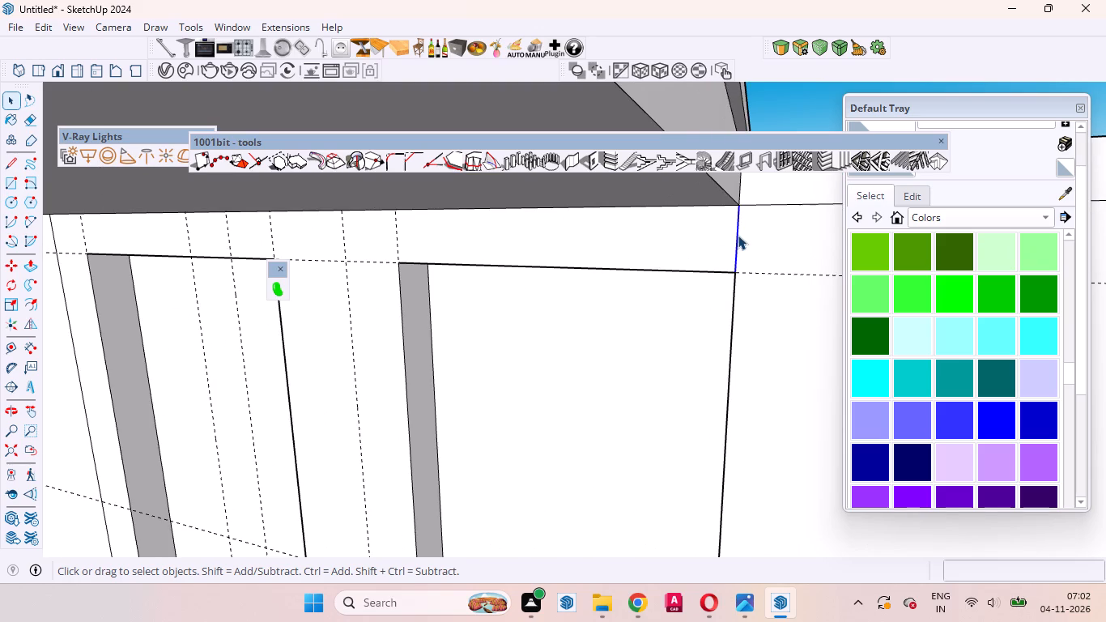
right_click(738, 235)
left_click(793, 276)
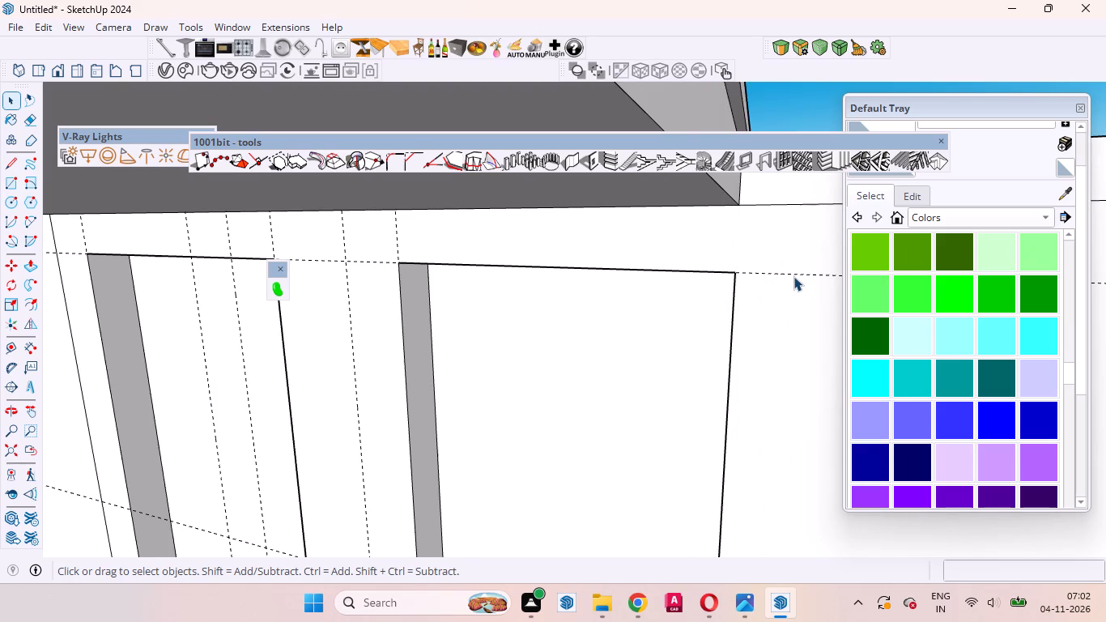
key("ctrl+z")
Erase the short vertical corner edge between the top of the window opening and the overhang.
left_click(736, 234)
right_click(737, 234)
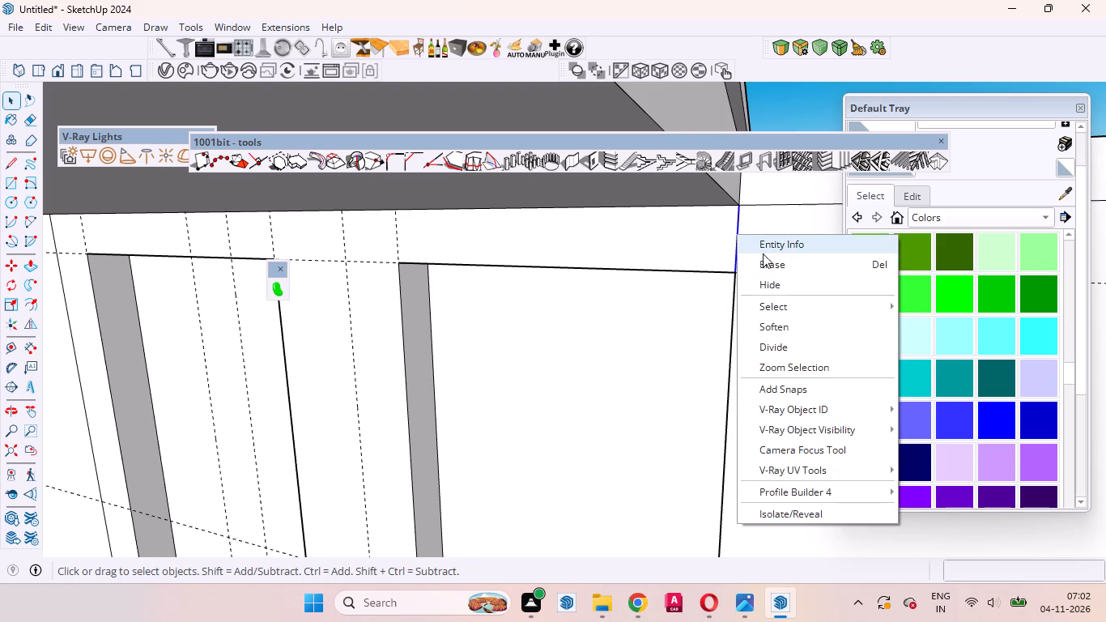
left_click(766, 260)
Delete the vertical construction guides at the door and window openings and the horizontal guides at their head and sill heights.
scroll(734, 290, "down", 20)
scroll(734, 290, "down", 6)
middle_click_drag(713, 346, 713, 345)
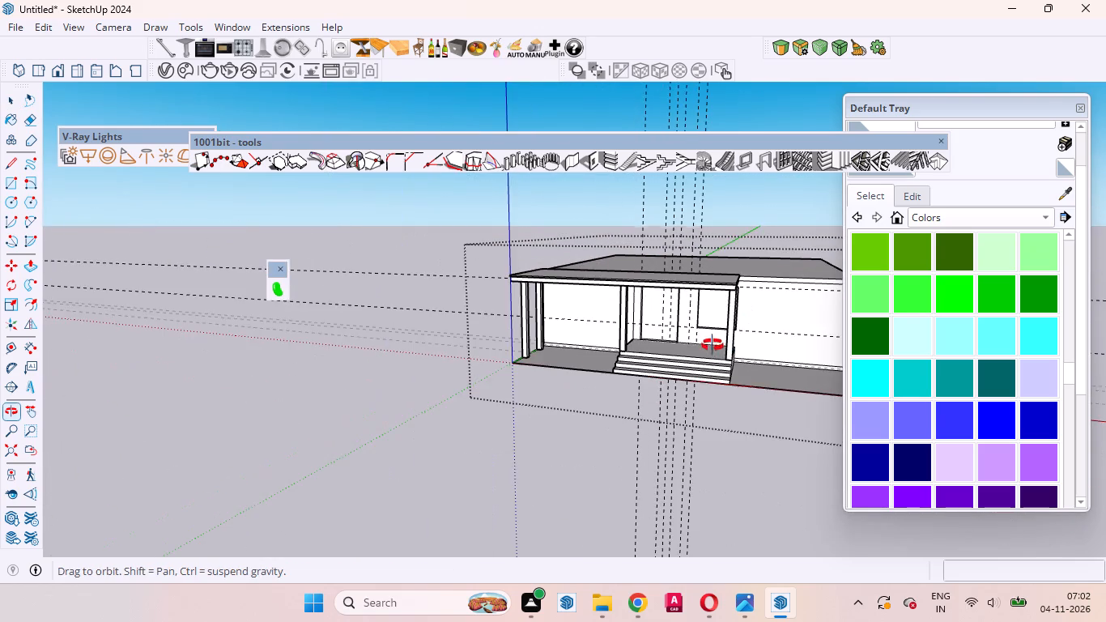
middle_click_drag(713, 345, 777, 262)
scroll(770, 269, "up", 11)
scroll(728, 448, "down", 5)
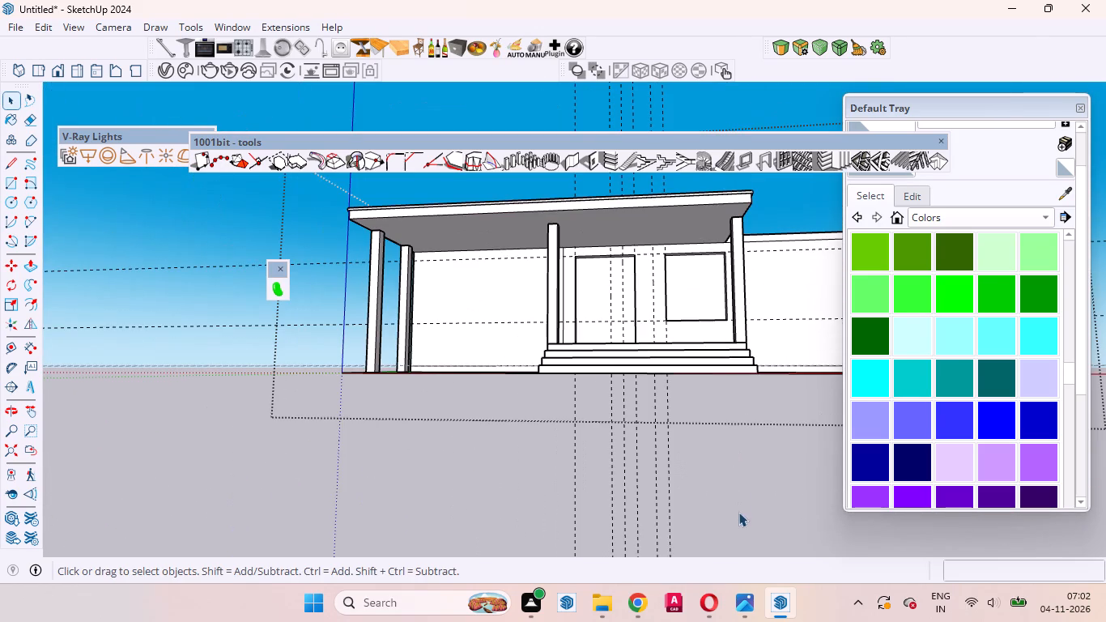
left_click_drag(738, 512, 541, 475)
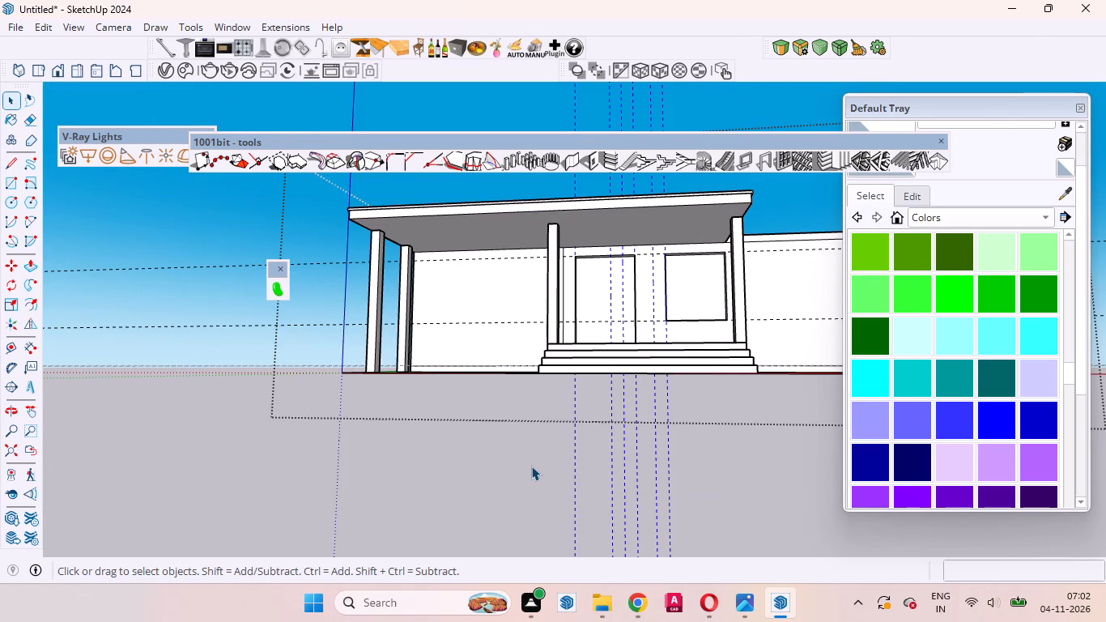
key("Delete")
left_click_drag(160, 407, 72, 270)
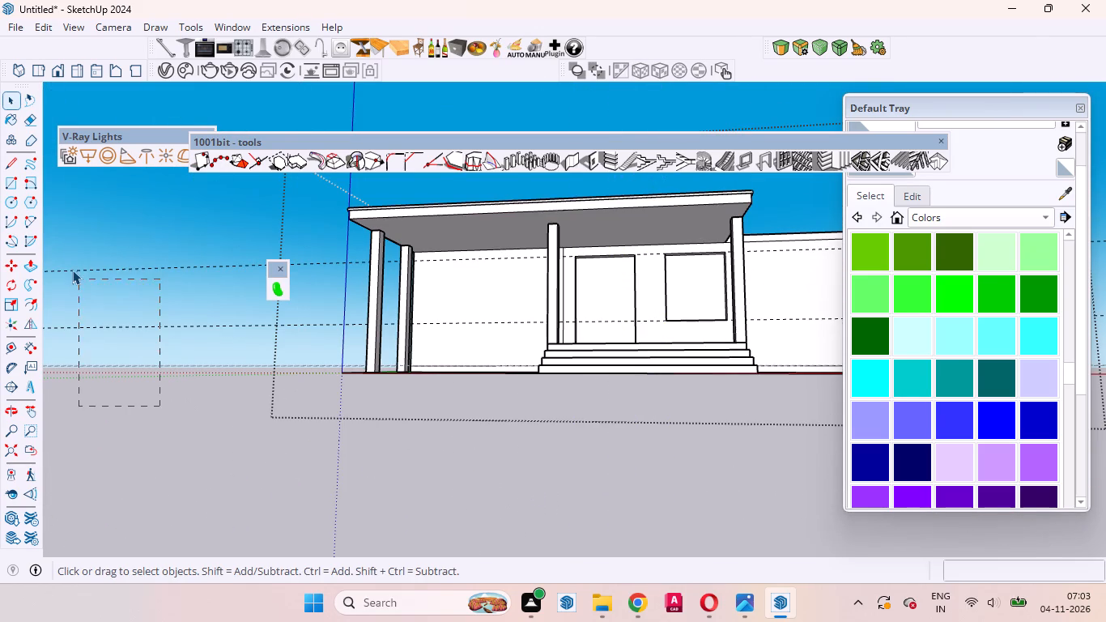
left_click_drag(72, 270, 57, 235)
key("Delete")
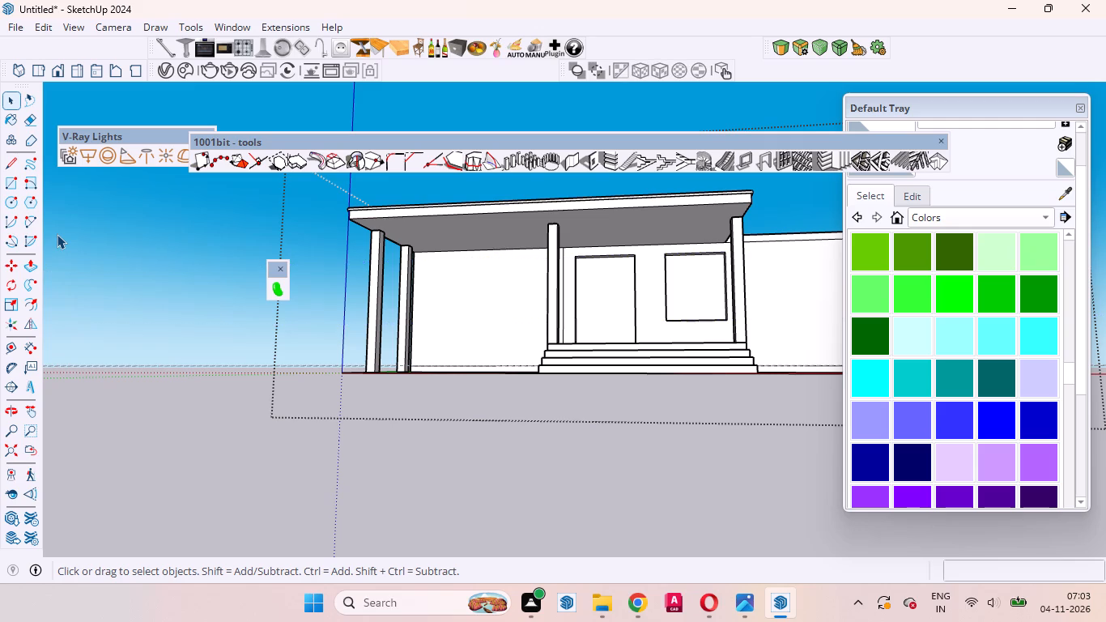
Examine the entrance openings, the base strip along the walls and the plain walls on both sides of the steps.
scroll(71, 247, "down", 3)
middle_click_drag(402, 340, 588, 486)
scroll(620, 452, "up", 4)
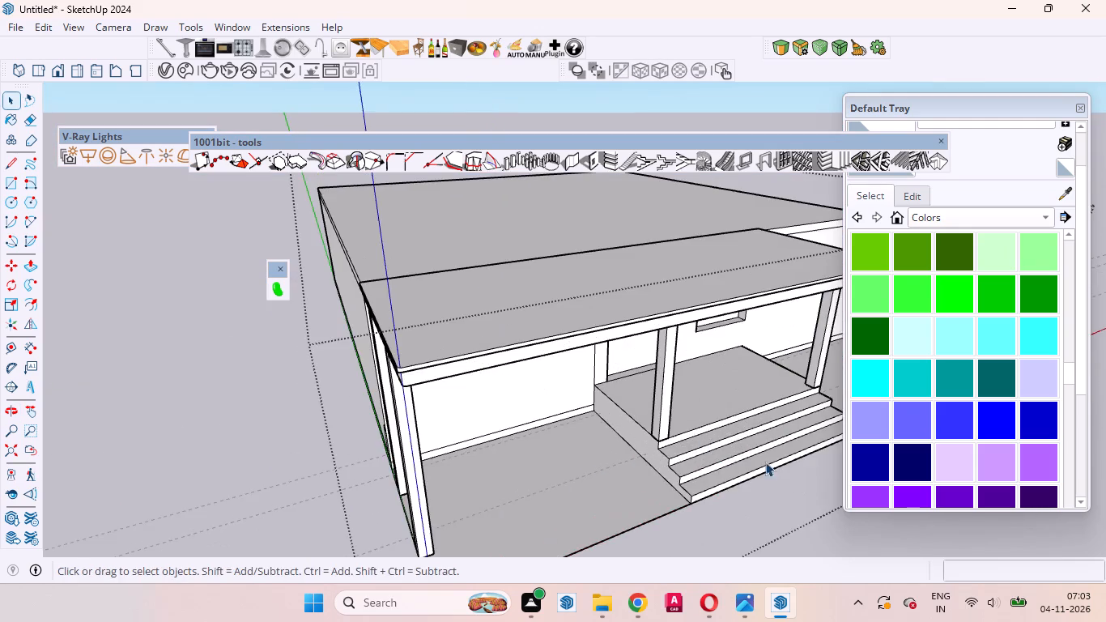
middle_click_drag(734, 435, 525, 306)
scroll(557, 319, "up", 4)
scroll(598, 379, "up", 3)
middle_click_drag(602, 411, 612, 513)
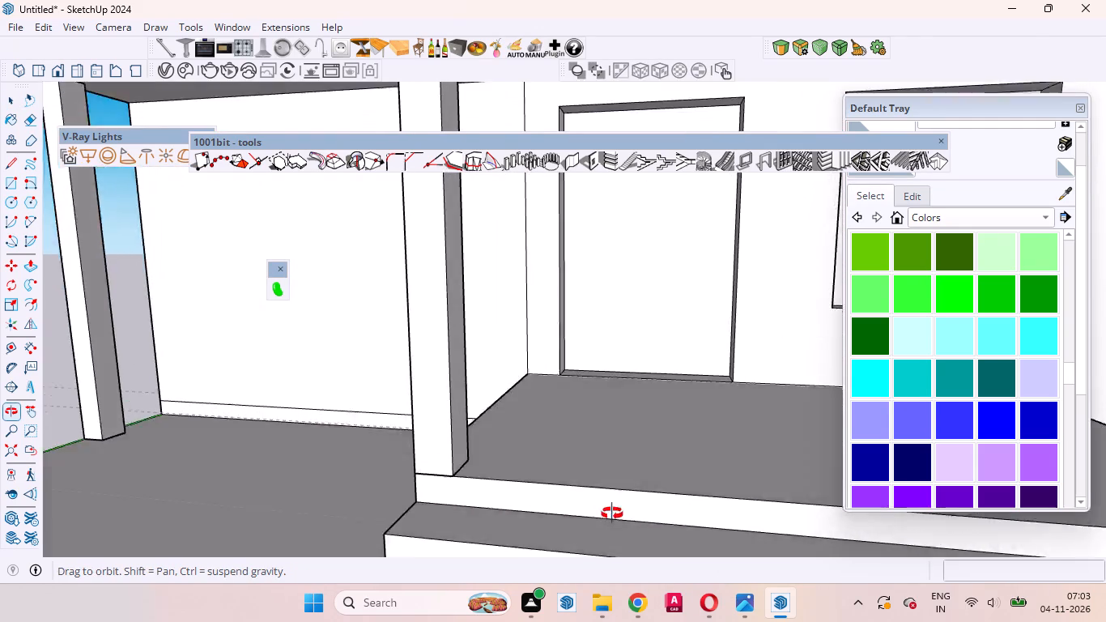
middle_click_drag(612, 513, 573, 507)
scroll(589, 467, "up", 1)
scroll(657, 432, "down", 10)
scroll(480, 422, "up", 6)
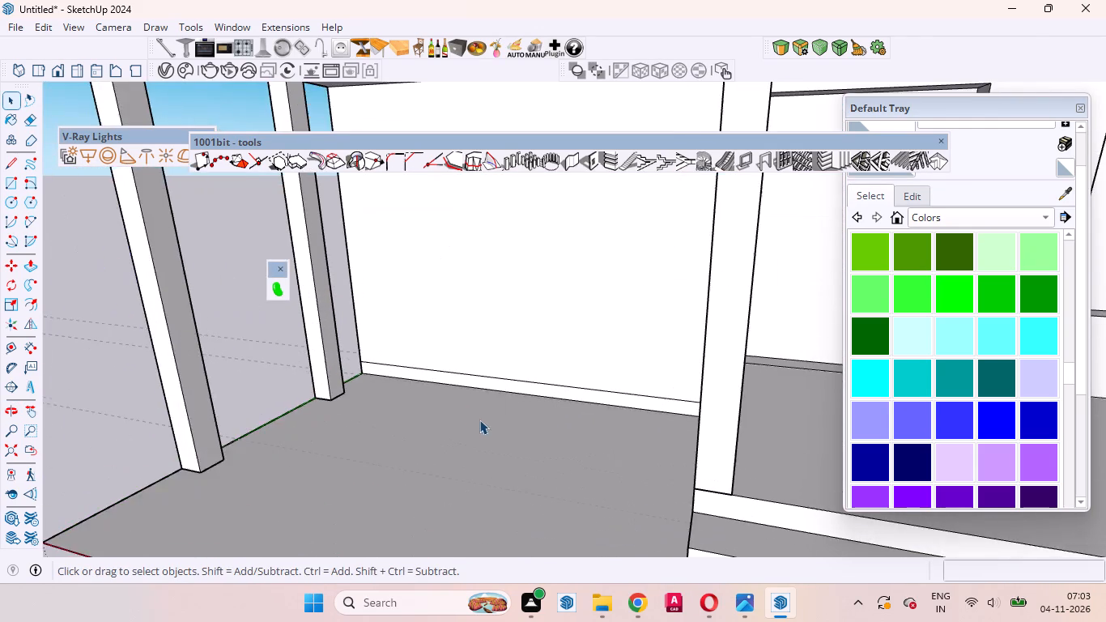
scroll(482, 409, "up", 7)
left_click(523, 364)
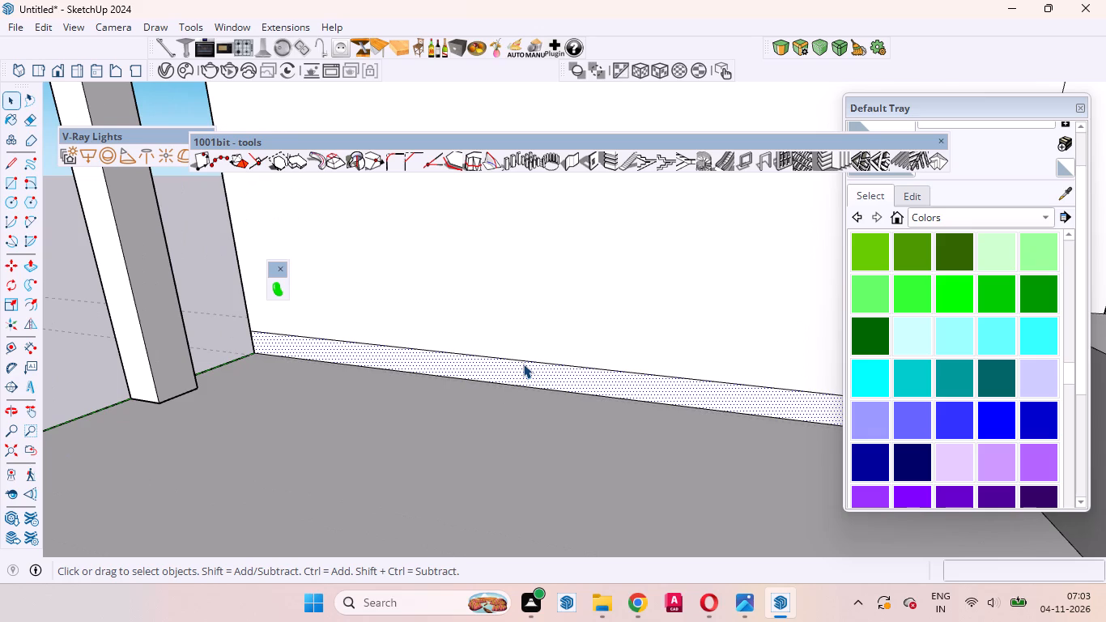
scroll(523, 388, "down", 12)
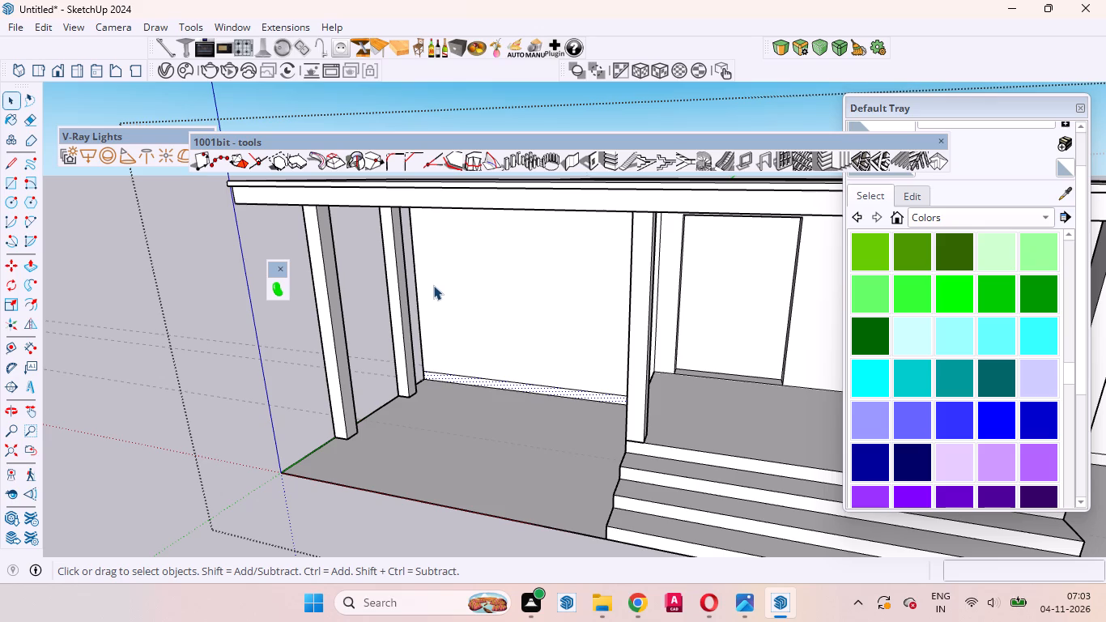
scroll(412, 292, "down", 1)
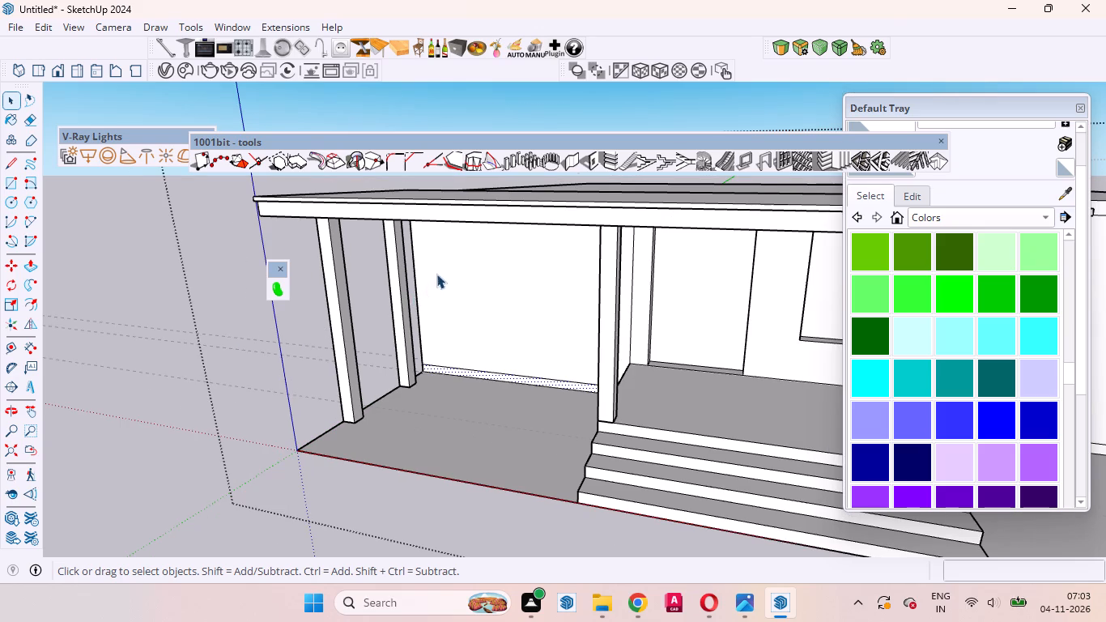
scroll(428, 260, "down", 10)
scroll(589, 287, "up", 4)
middle_click_drag(653, 302, 767, 232)
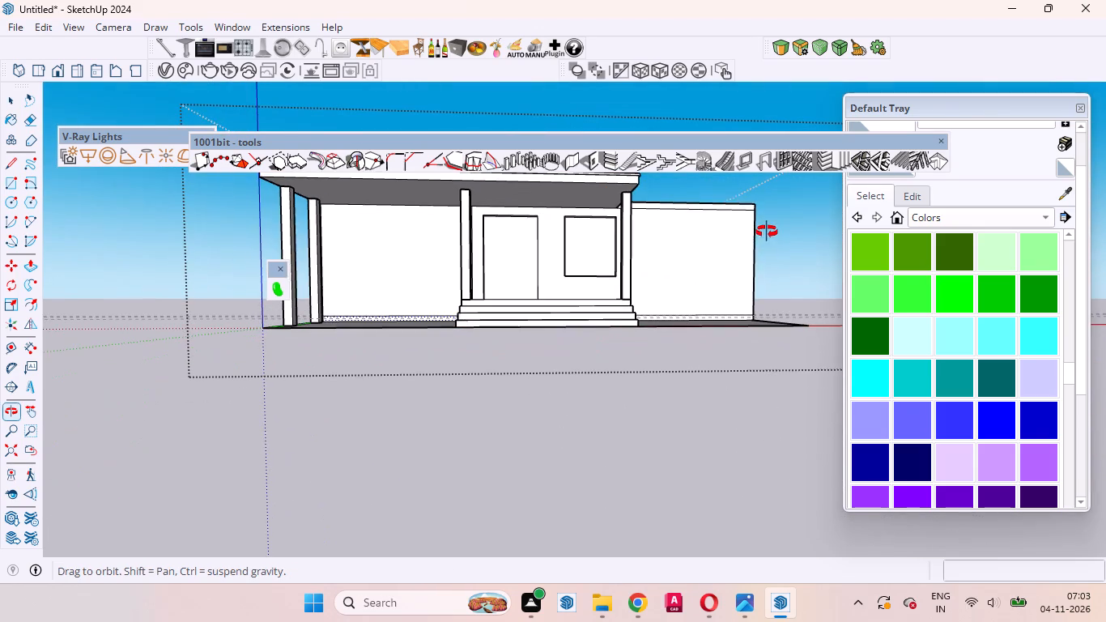
middle_click_drag(767, 232, 765, 232)
scroll(683, 265, "up", 4)
middle_click_drag(682, 290, 680, 300)
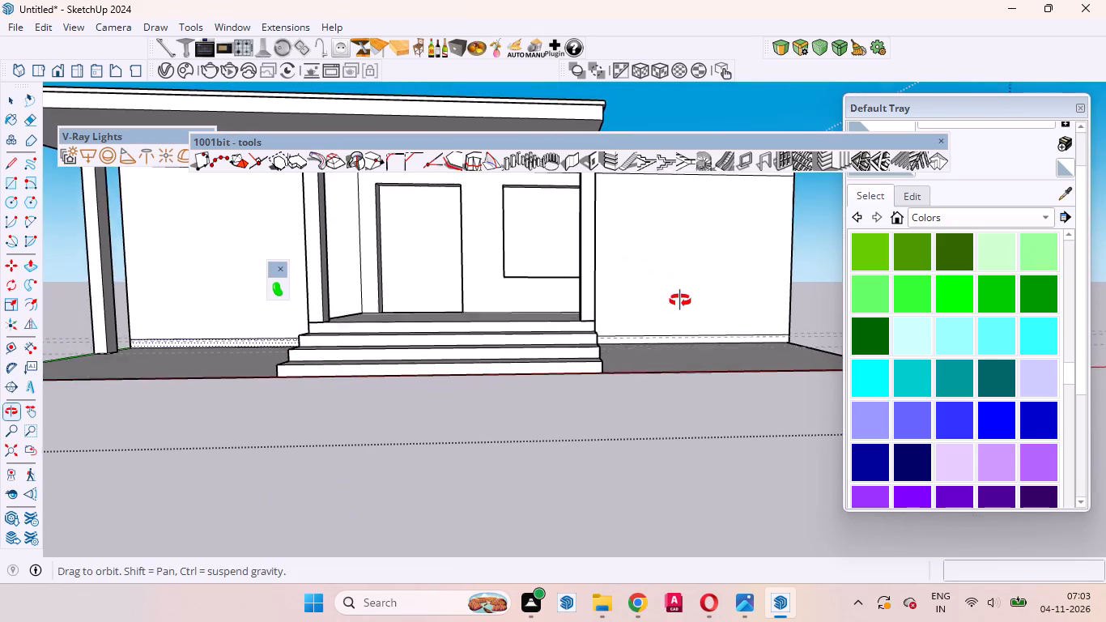
middle_click_drag(680, 300, 669, 303)
scroll(664, 292, "up", 1)
scroll(663, 292, "down", 4)
middle_click_drag(677, 296, 672, 301)
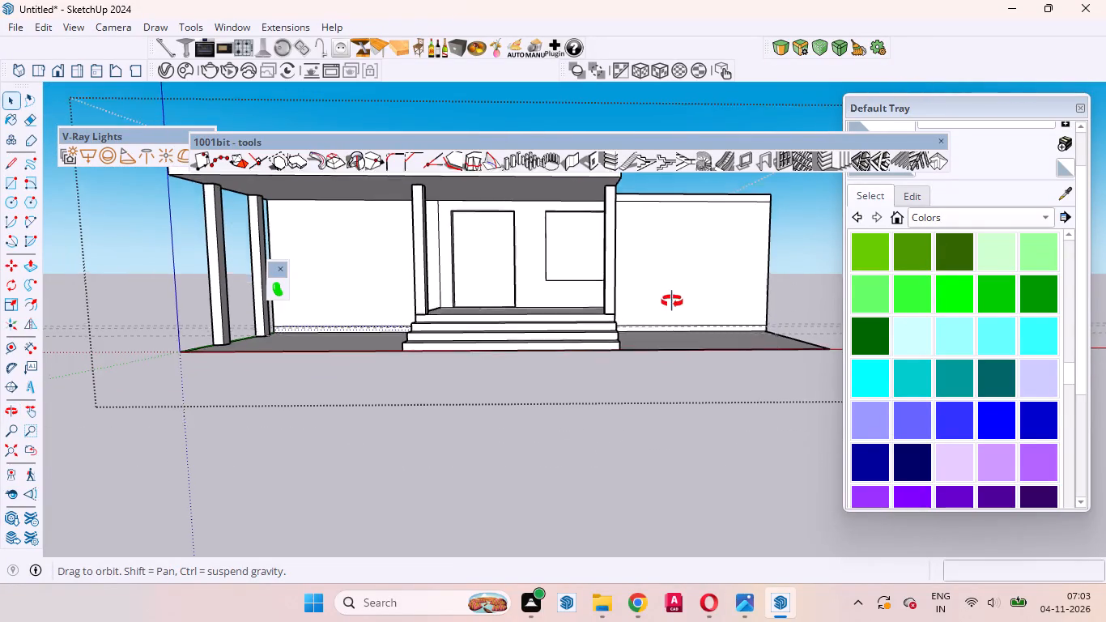
middle_click_drag(672, 301, 656, 305)
Place a vertical guide 24" in from the outer edge of the plain front wall beyond the window.
scroll(653, 317, "down", 4)
scroll(680, 293, "up", 9)
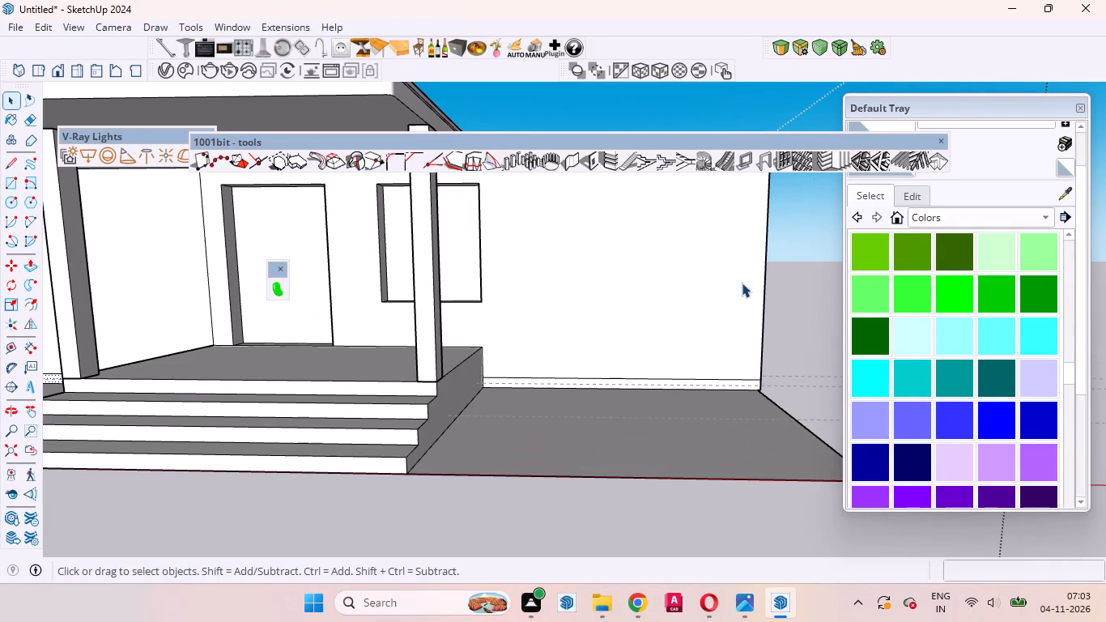
key("t")
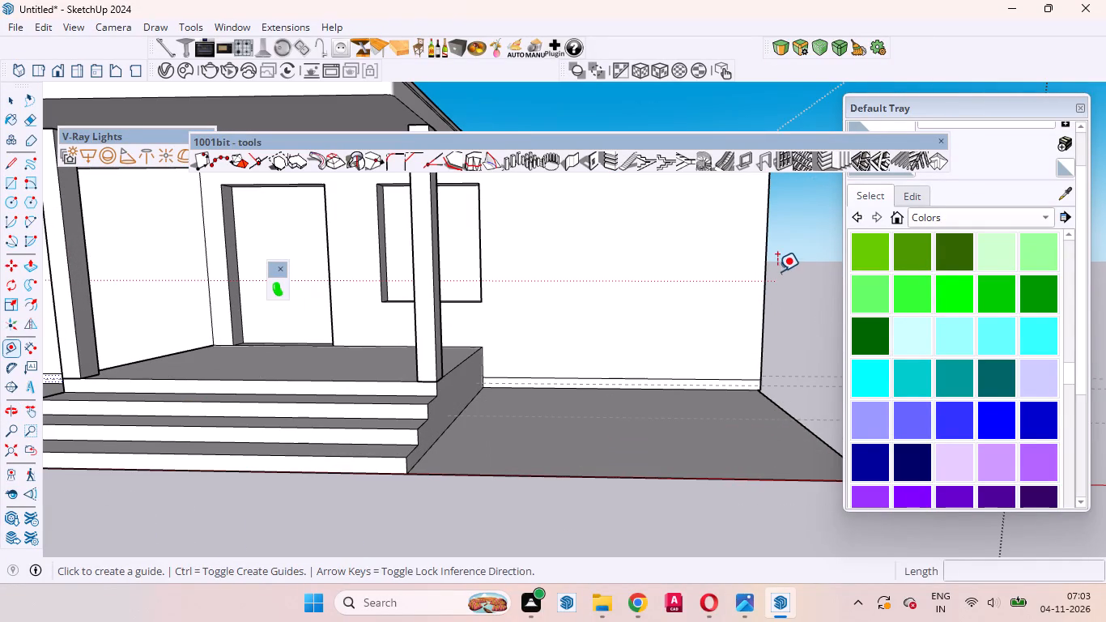
left_click(765, 250)
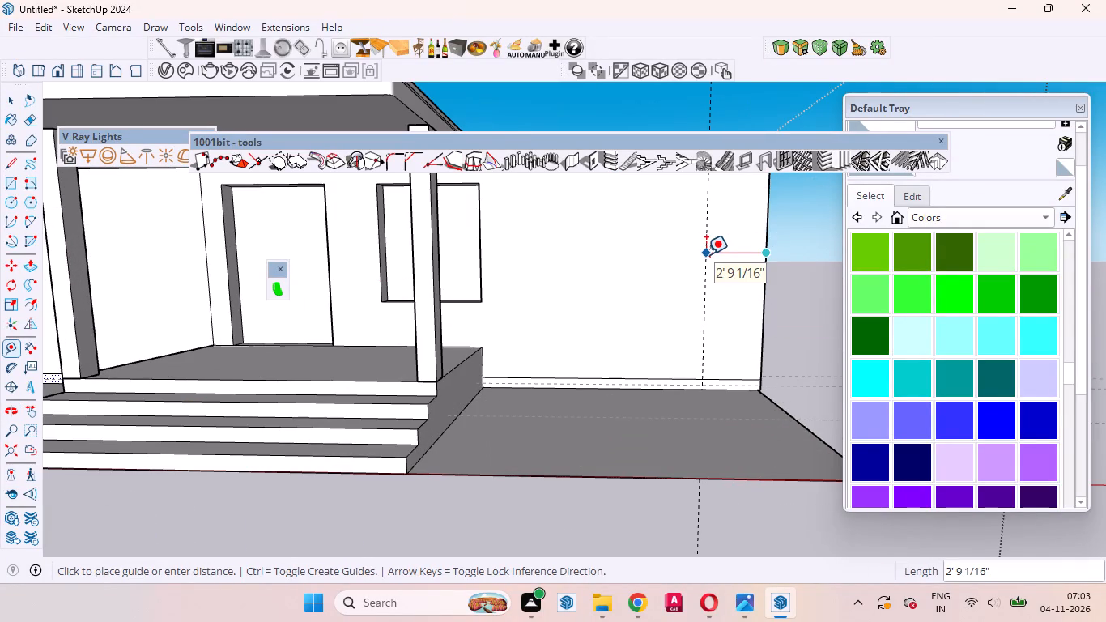
scroll(705, 255, "down", 5)
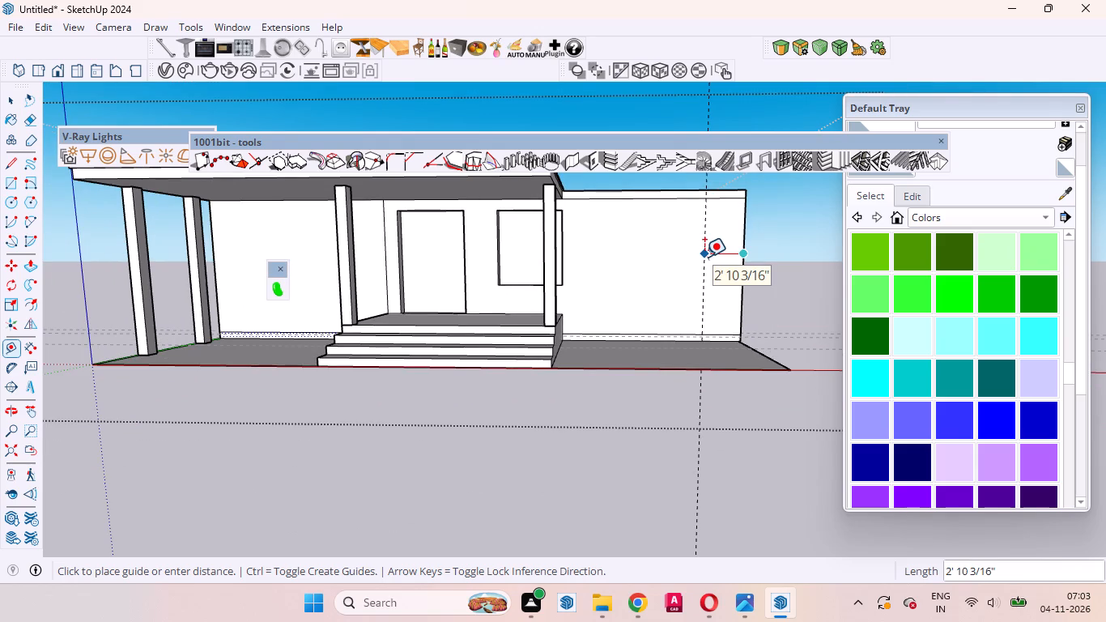
type("24")
key("Return")
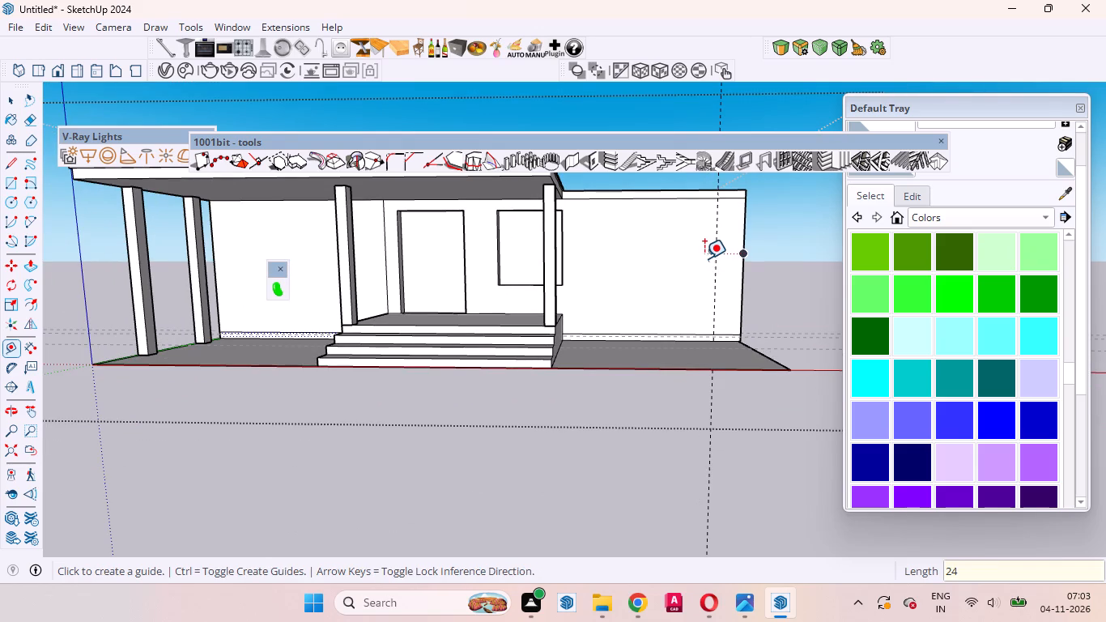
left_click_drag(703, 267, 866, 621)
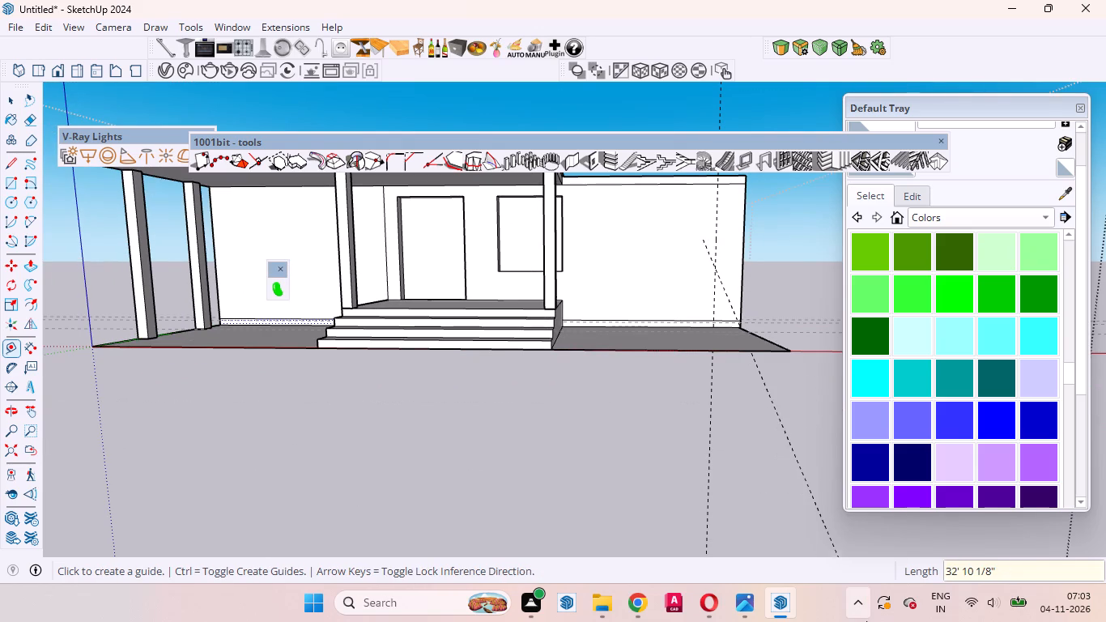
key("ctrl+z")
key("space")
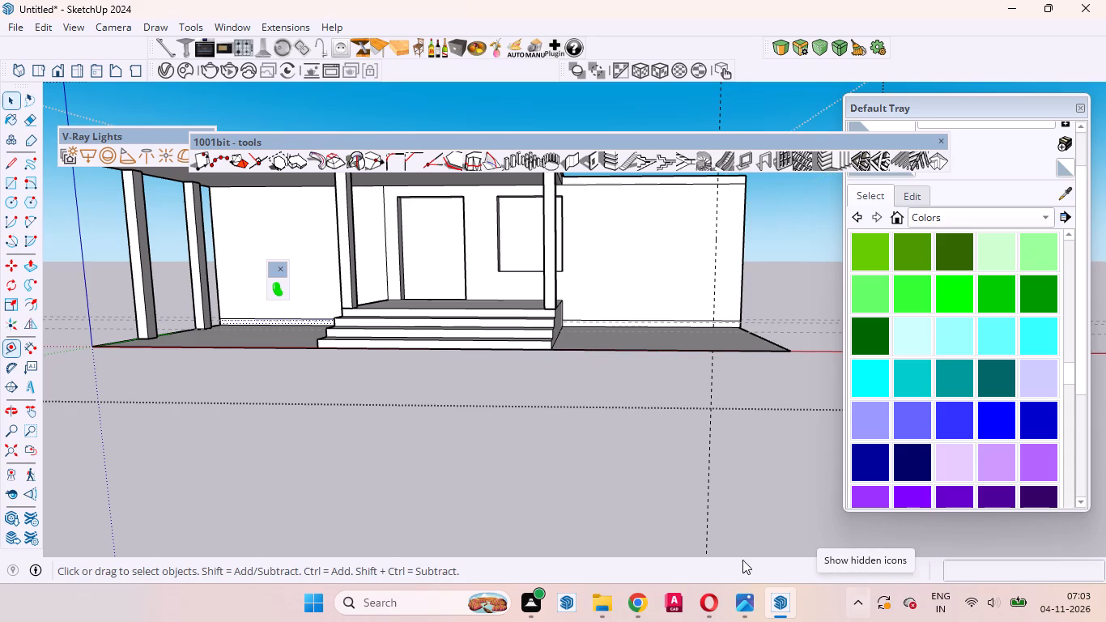
Examine the whole front of the building, including the wall with the vertical guide, from above, below and straight on.
scroll(534, 319, "down", 11)
scroll(593, 346, "up", 5)
middle_click_drag(621, 396, 636, 428)
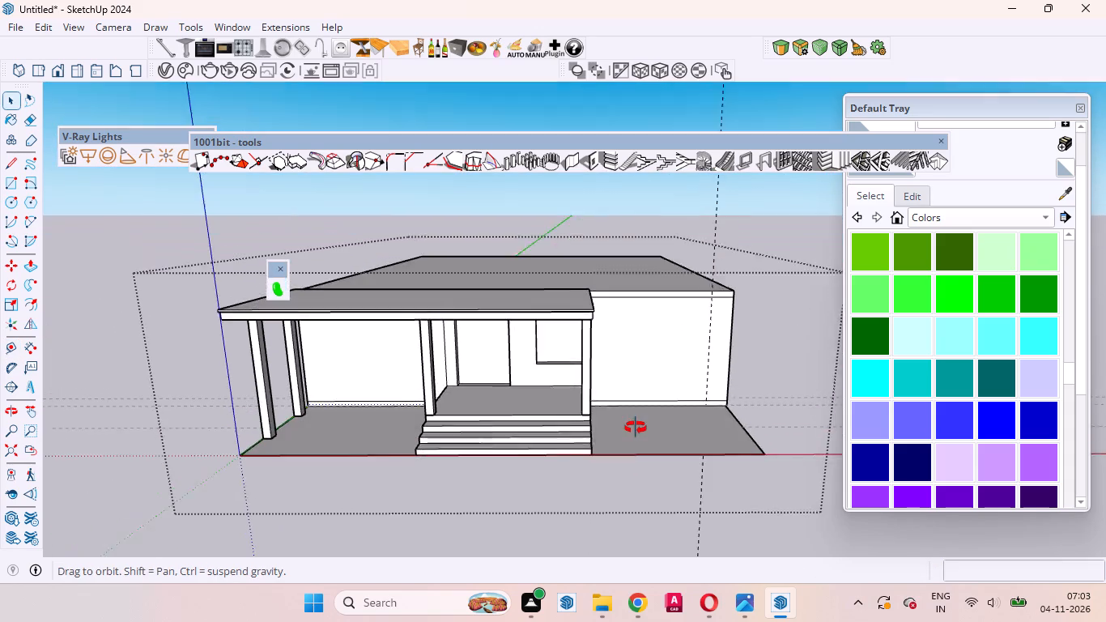
middle_click_drag(636, 428, 613, 325)
middle_click(613, 325)
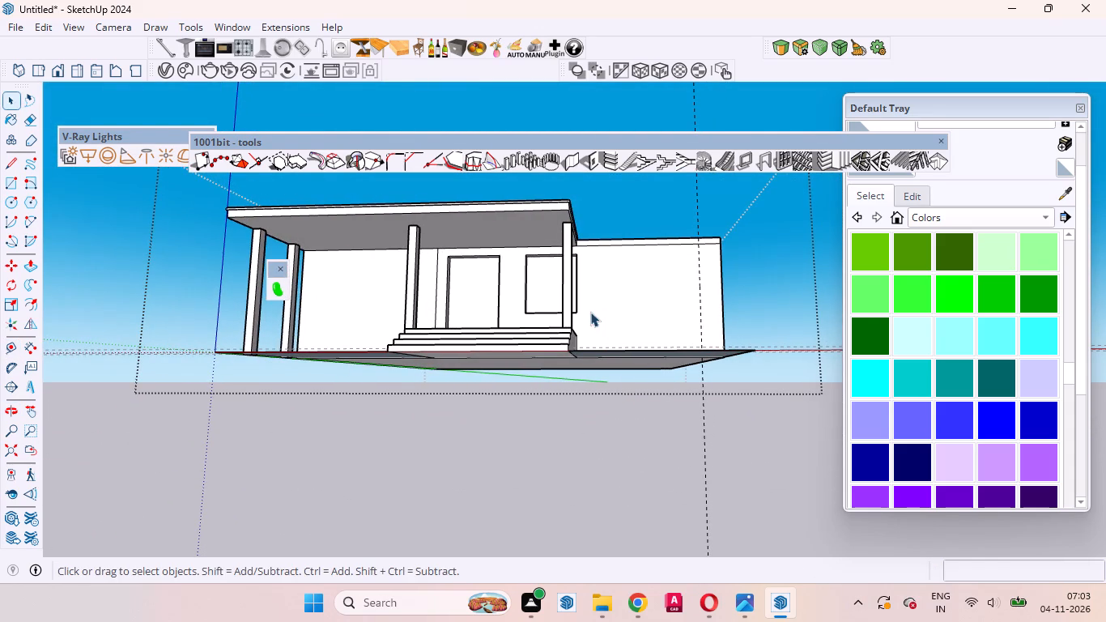
middle_click_drag(584, 335, 660, 377)
scroll(656, 377, "up", 4)
middle_click_drag(655, 402, 610, 422)
scroll(683, 447, "down", 2)
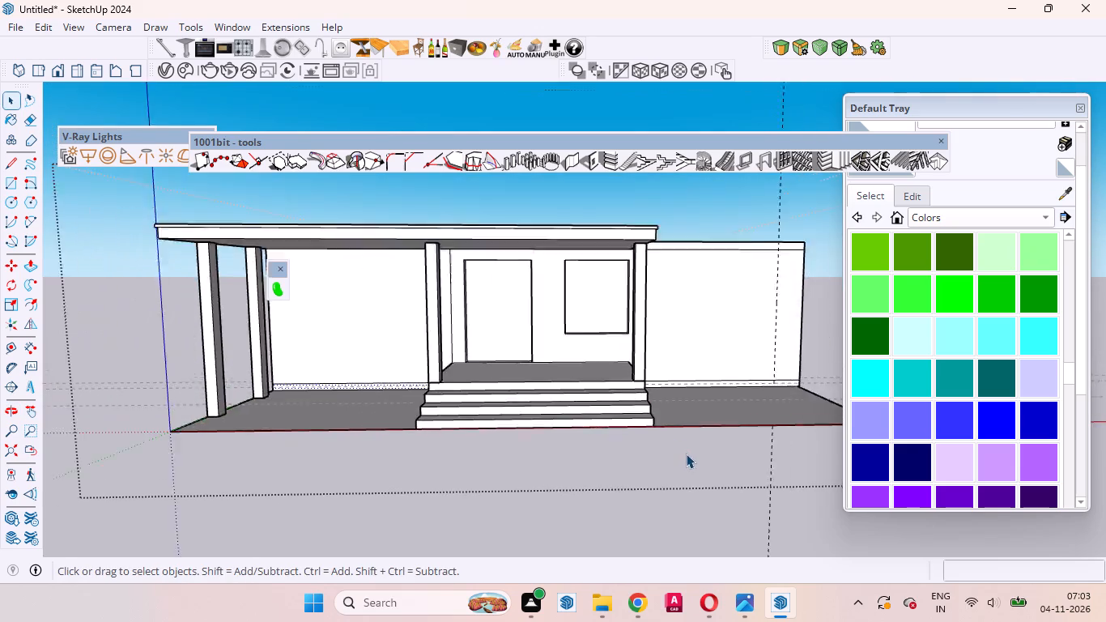
Examine the entrance openings, the platform and the plain front wall beside the steps from several angles.
scroll(686, 454, "down", 6)
scroll(689, 466, "up", 1)
scroll(689, 466, "down", 1)
scroll(636, 413, "up", 3)
middle_click_drag(633, 413, 538, 398)
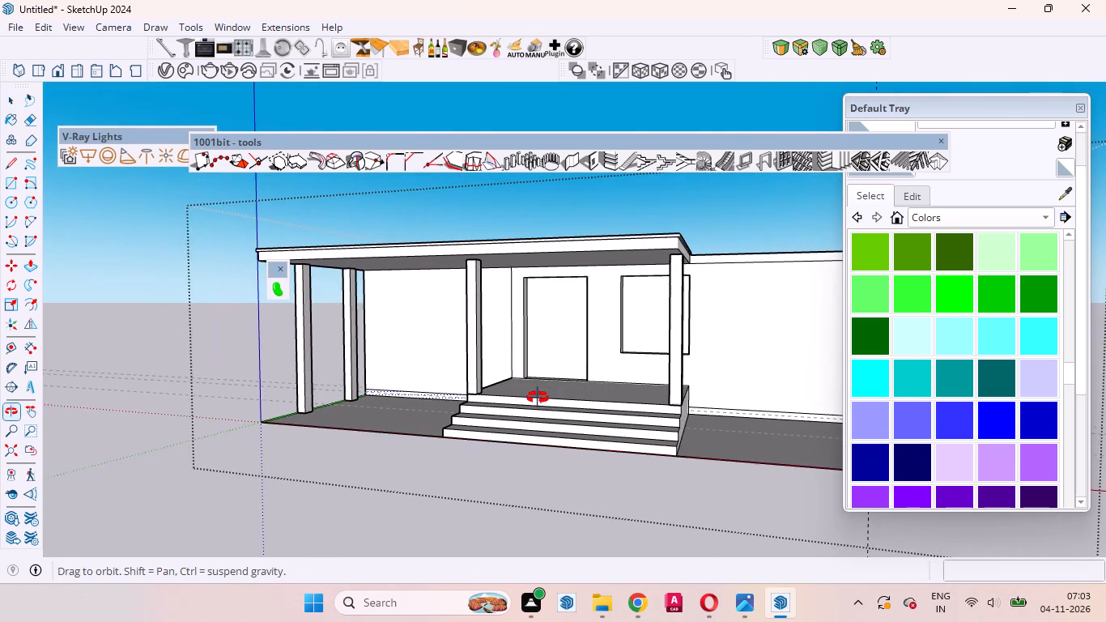
middle_click_drag(538, 398, 621, 458)
scroll(600, 466, "down", 5)
scroll(599, 404, "up", 18)
middle_click_drag(694, 232, 696, 235)
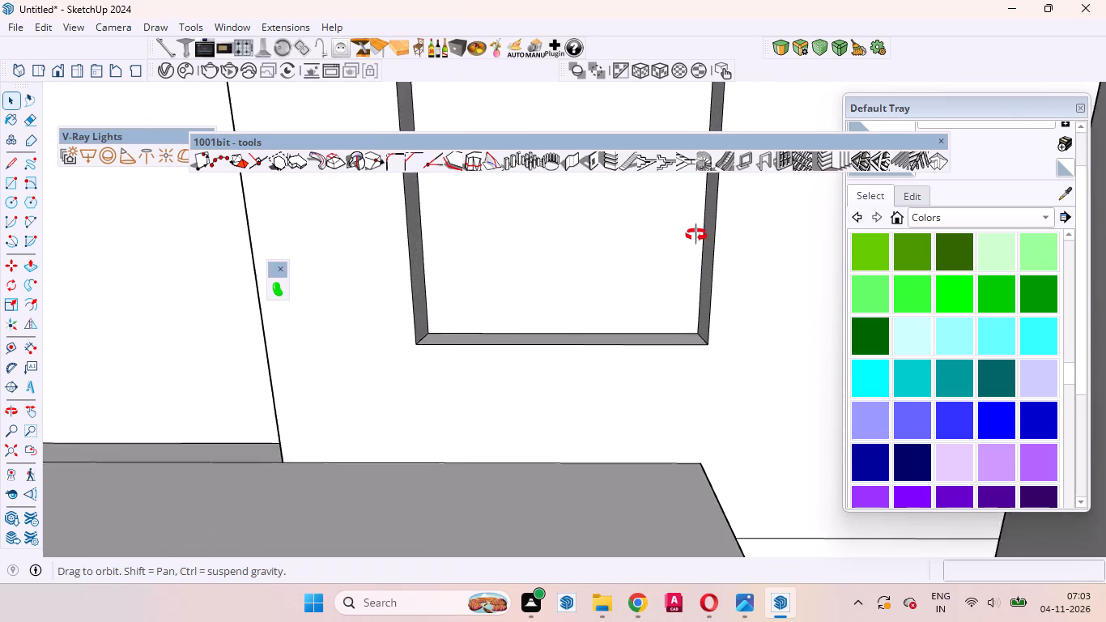
middle_click_drag(696, 235, 657, 260)
scroll(652, 262, "up", 1)
scroll(564, 360, "down", 17)
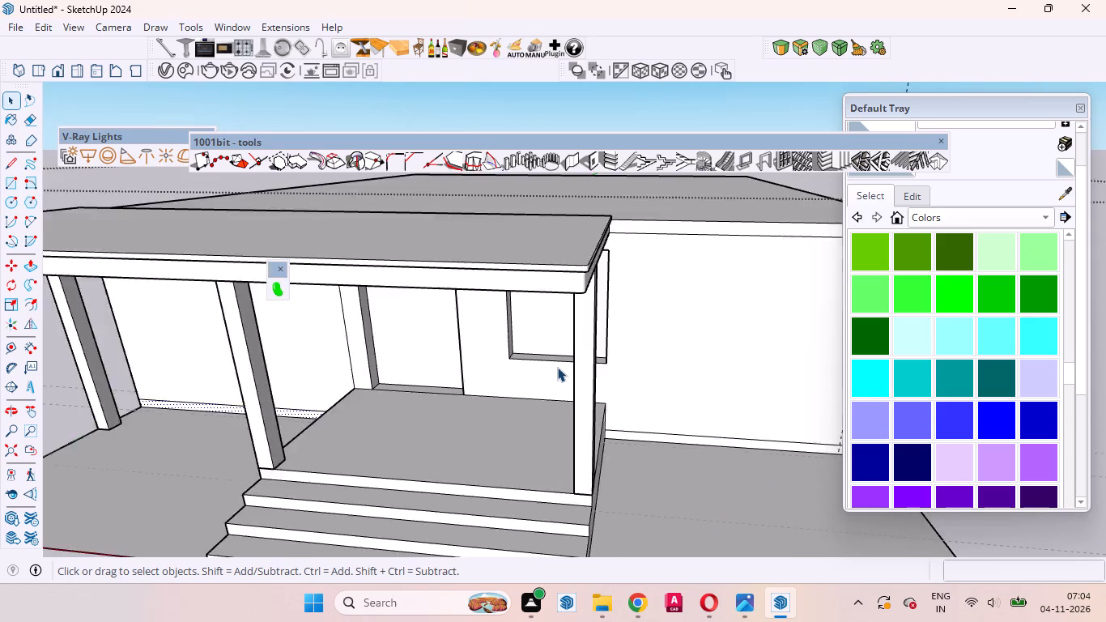
scroll(557, 367, "down", 3)
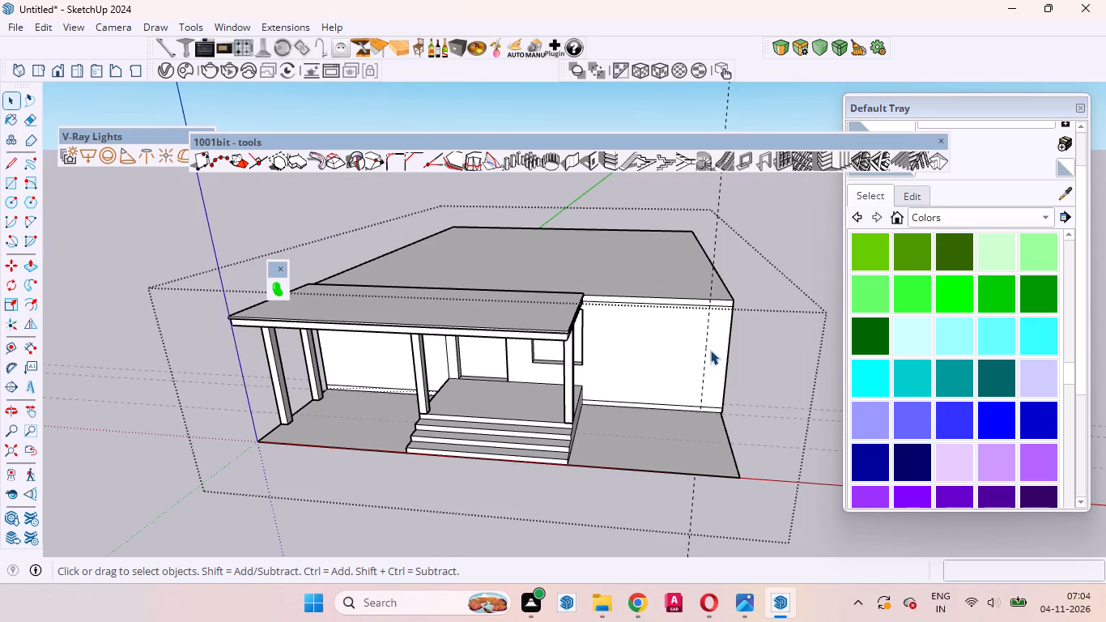
Place a second vertical guide 12" inward from the existing vertical guide on the plain front wall.
scroll(709, 340, "up", 4)
key("t")
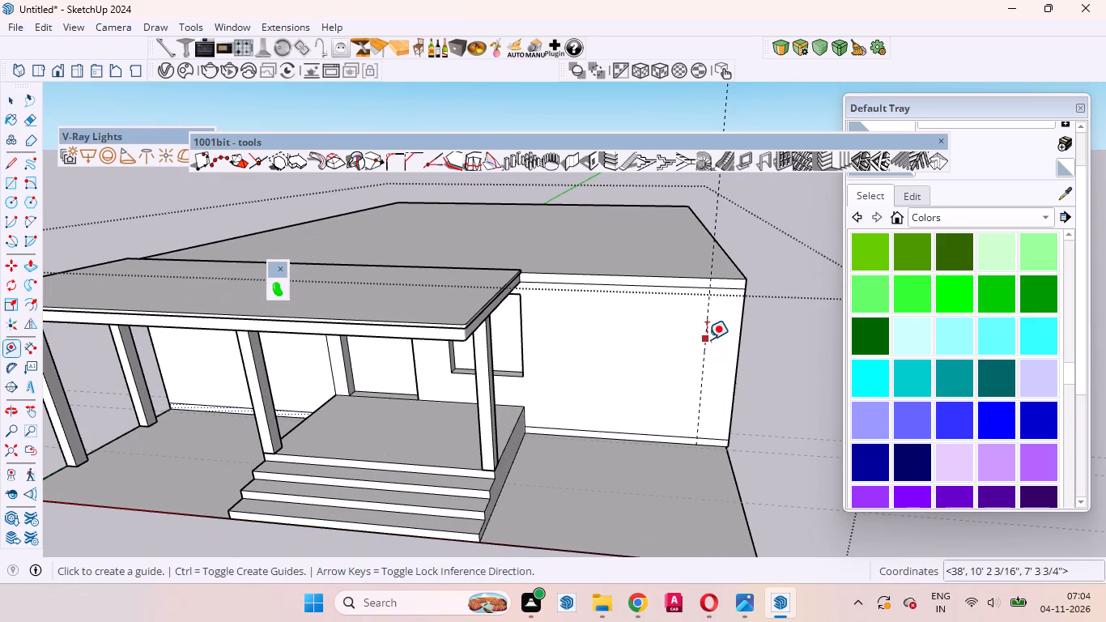
left_click(707, 339)
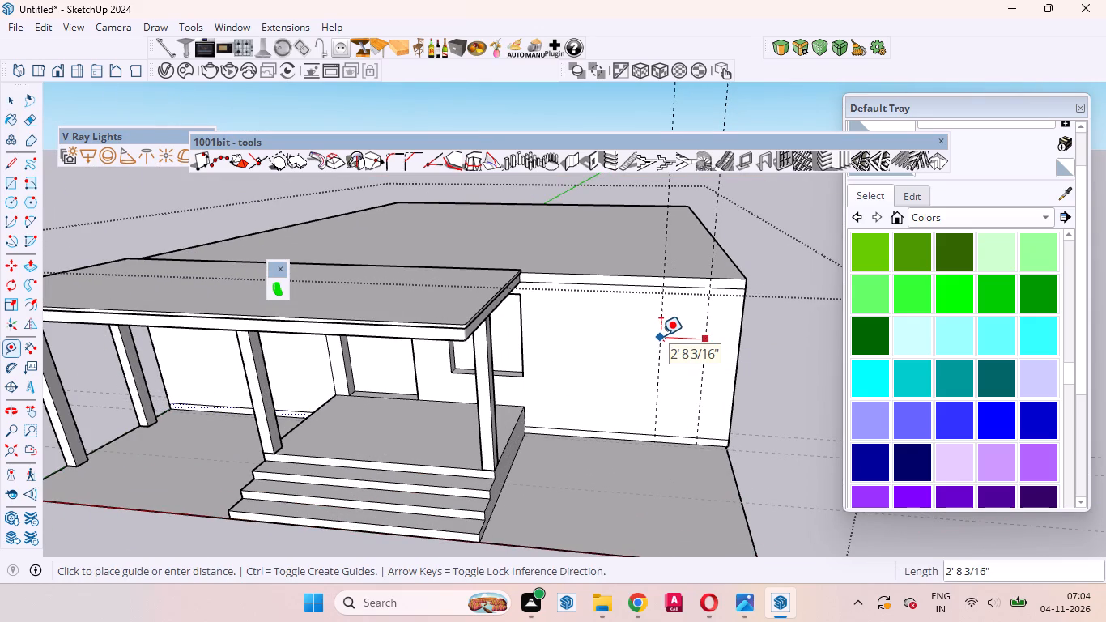
type("12")
key("Return")
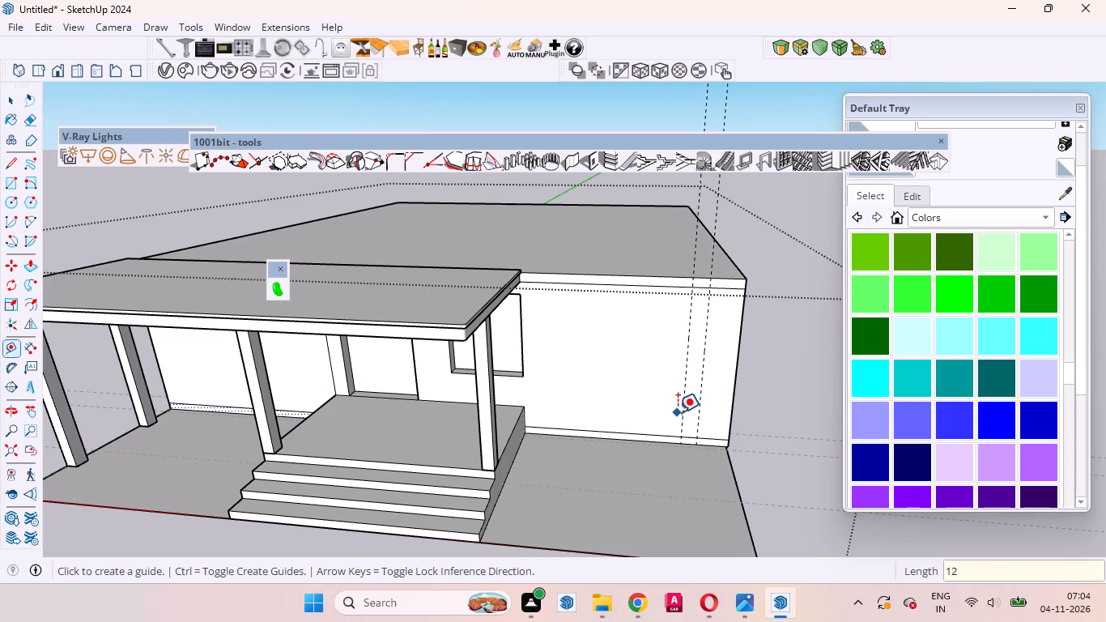
Place horizontal guides at the existing window's sill and head, about 4' 2" above the wall base and 9 3/8" below the roof band.
middle_click_drag(678, 412, 666, 339)
middle_click(666, 339)
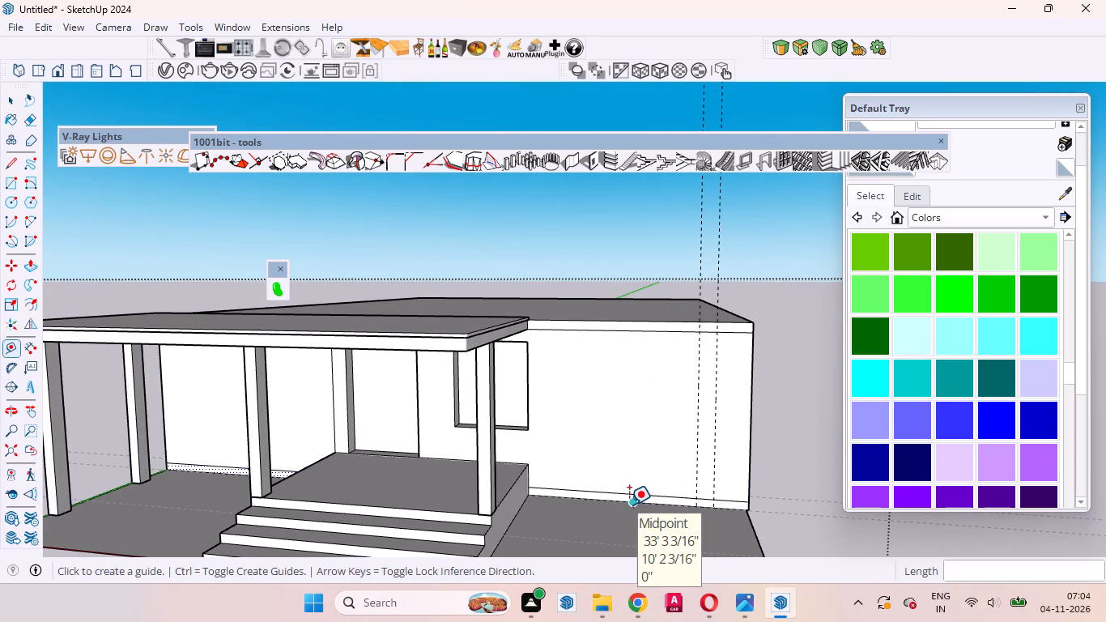
left_click(629, 505)
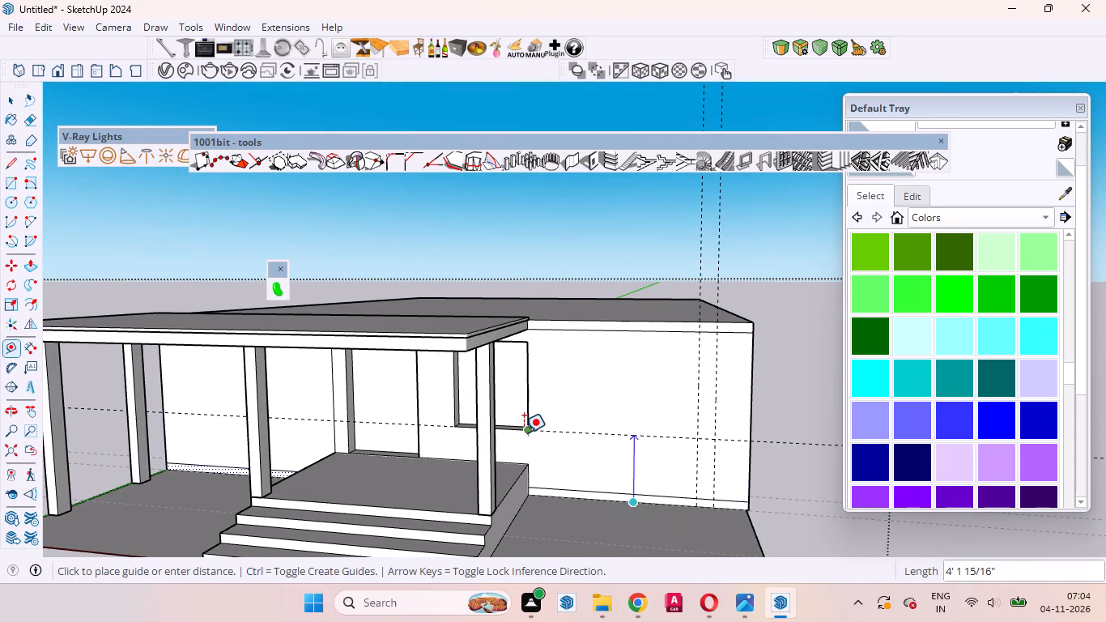
left_click(524, 432)
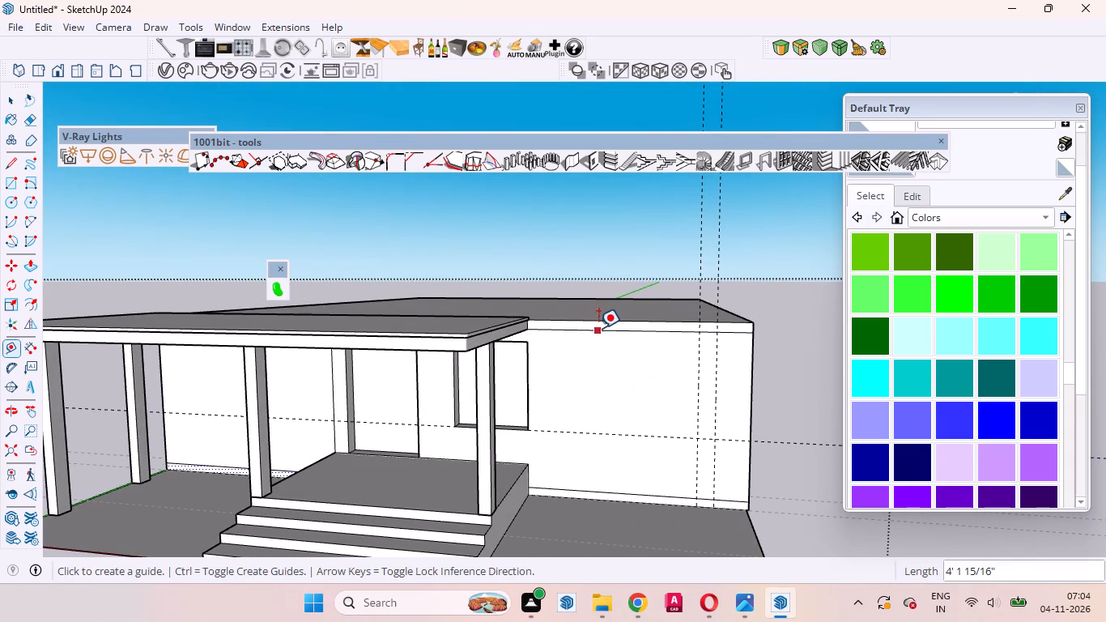
left_click(598, 330)
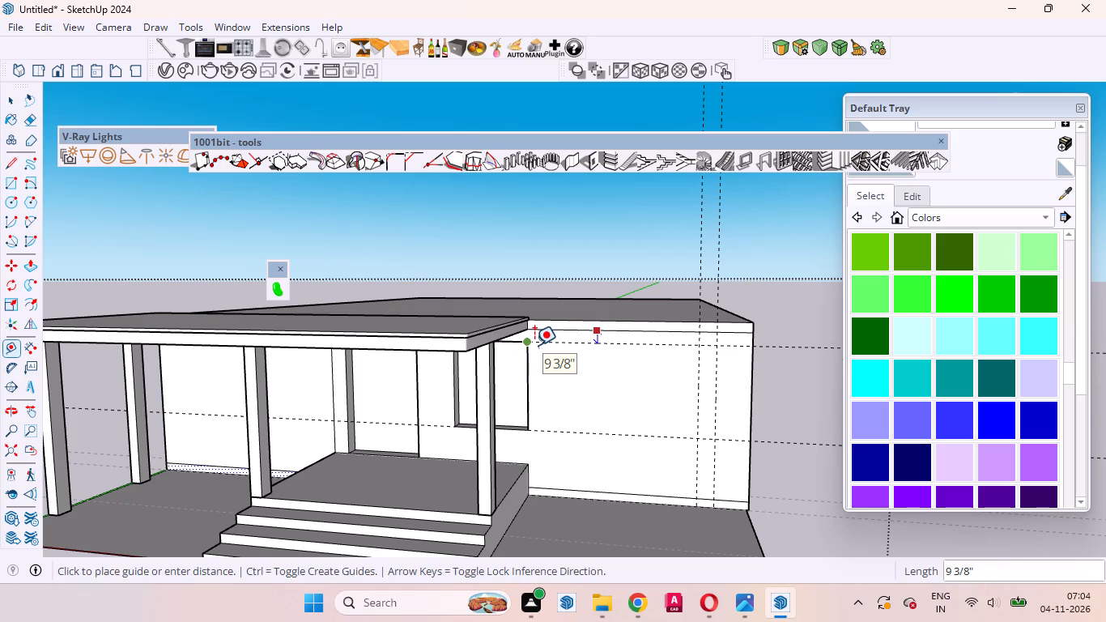
left_click(534, 345)
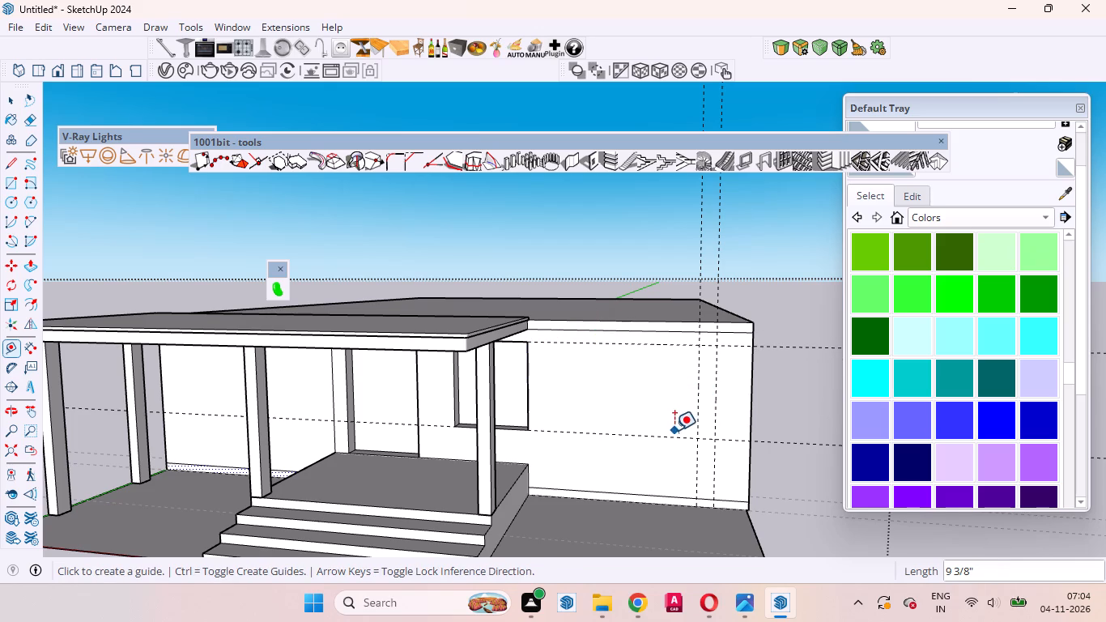
Place another vertical guide about 5' 4" further inward from the 12" guide to mark the new window's other side.
middle_click_drag(676, 430, 722, 372)
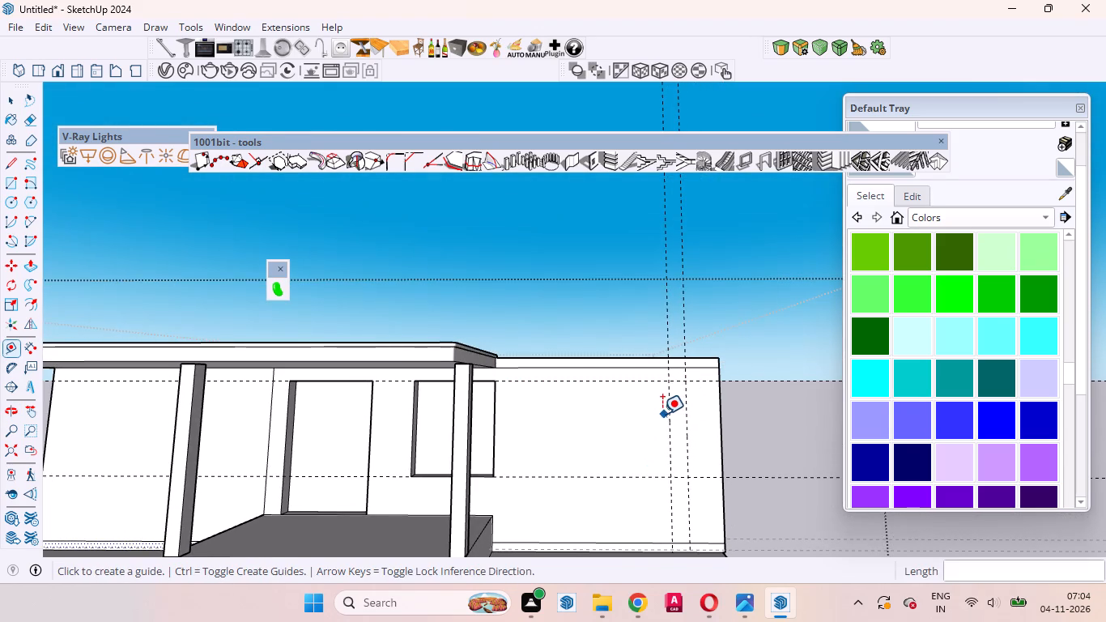
left_click(669, 414)
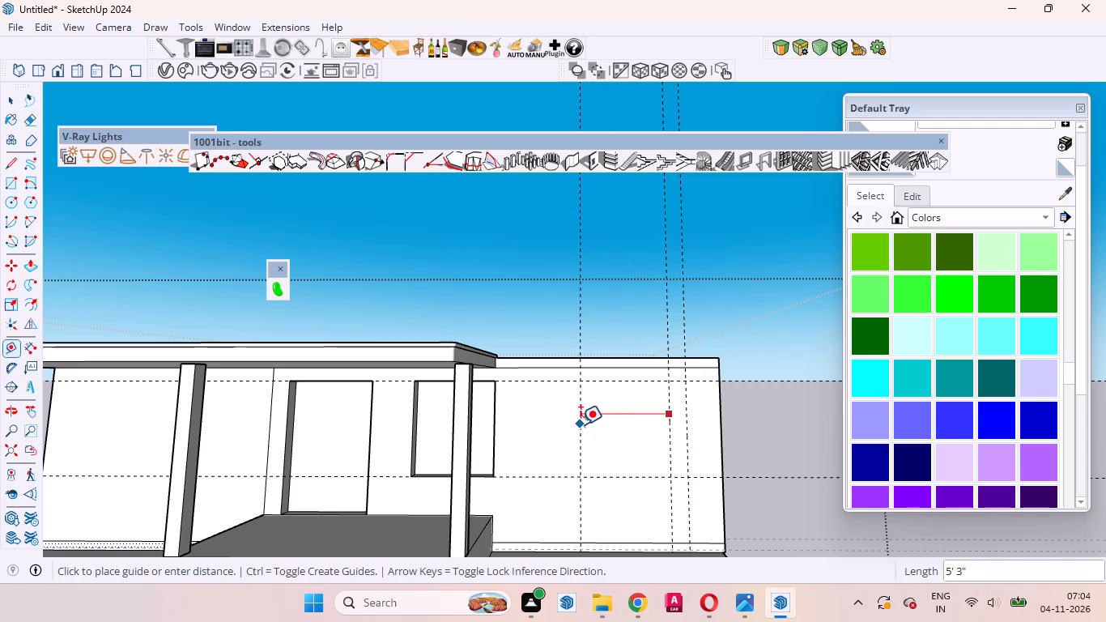
left_click(579, 424)
key("space")
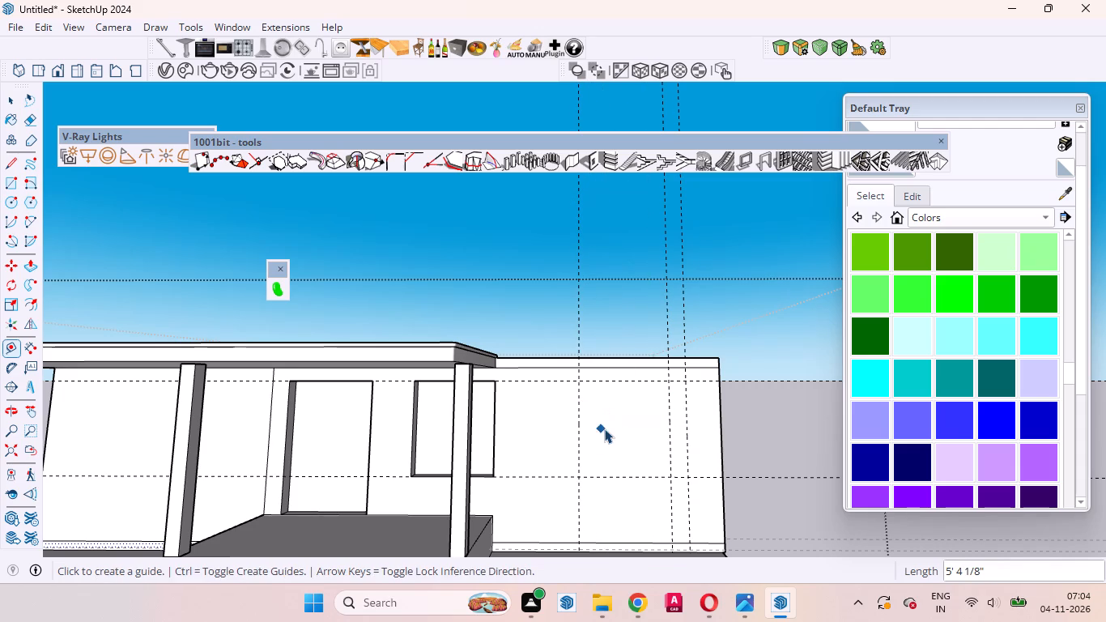
Draw a window rectangle of about 5' 6 11/16" by 5' 4 1/8" on the plain front wall between the guide intersections.
left_click(606, 428)
middle_click_drag(610, 438, 668, 492)
key("r")
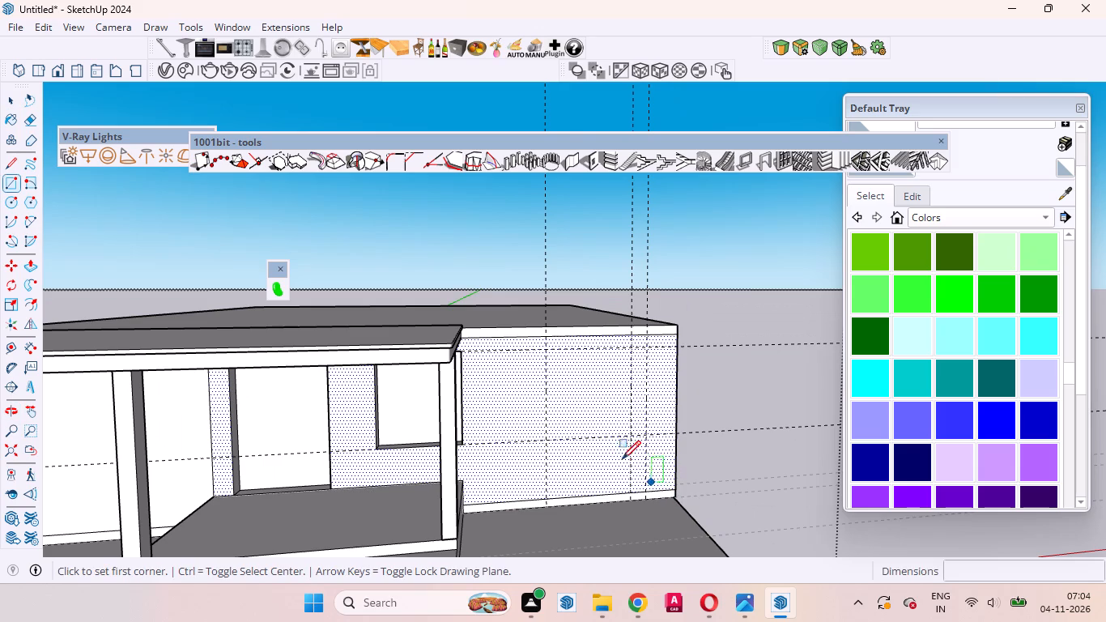
left_click(550, 441)
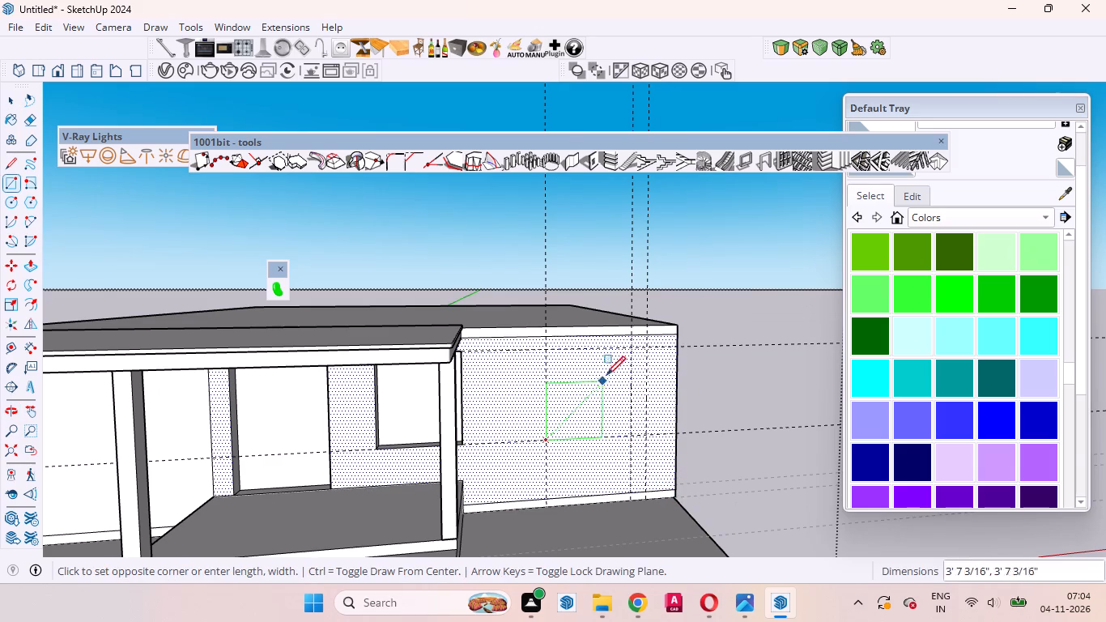
left_click(630, 344)
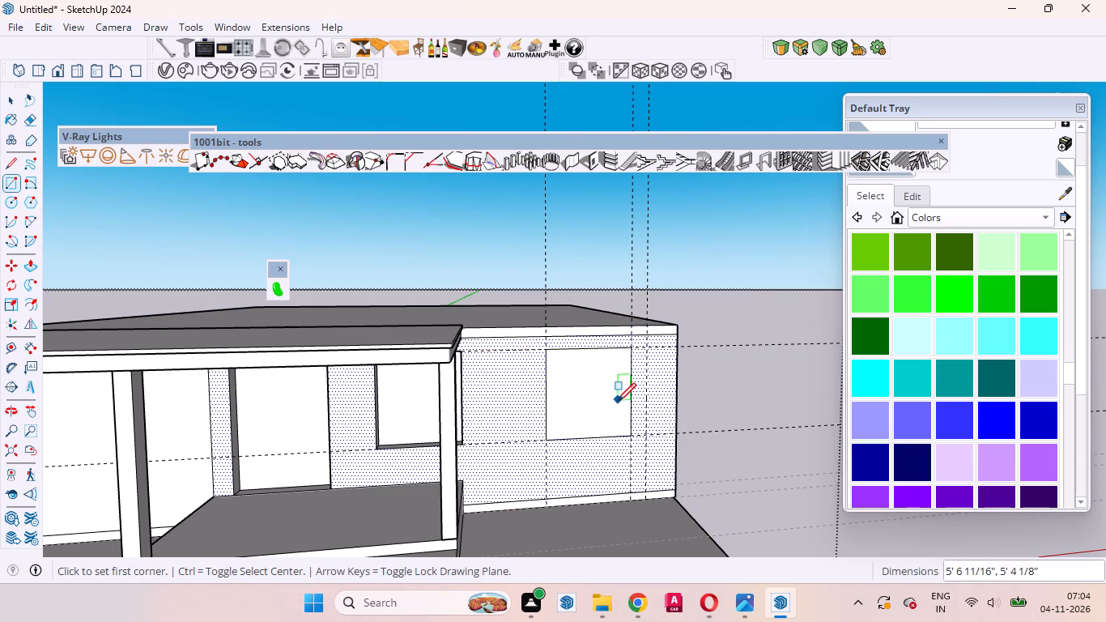
Recess the new window rectangle into the wall by repeating the last Push/Pull distance.
key("space")
left_click(609, 403)
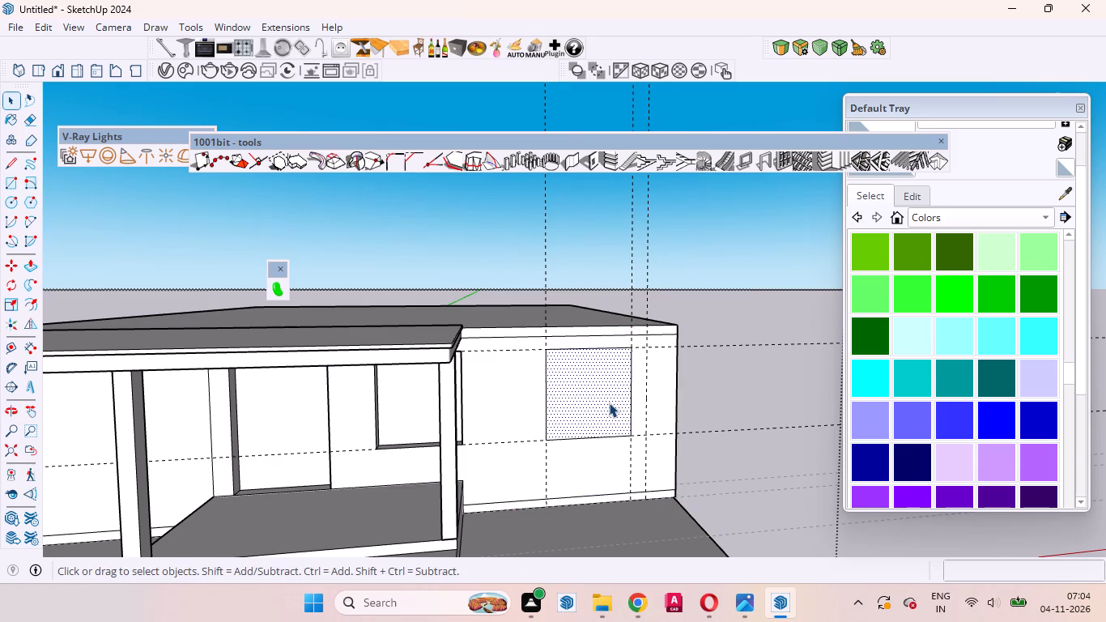
key("p")
double_click(609, 403)
key("space")
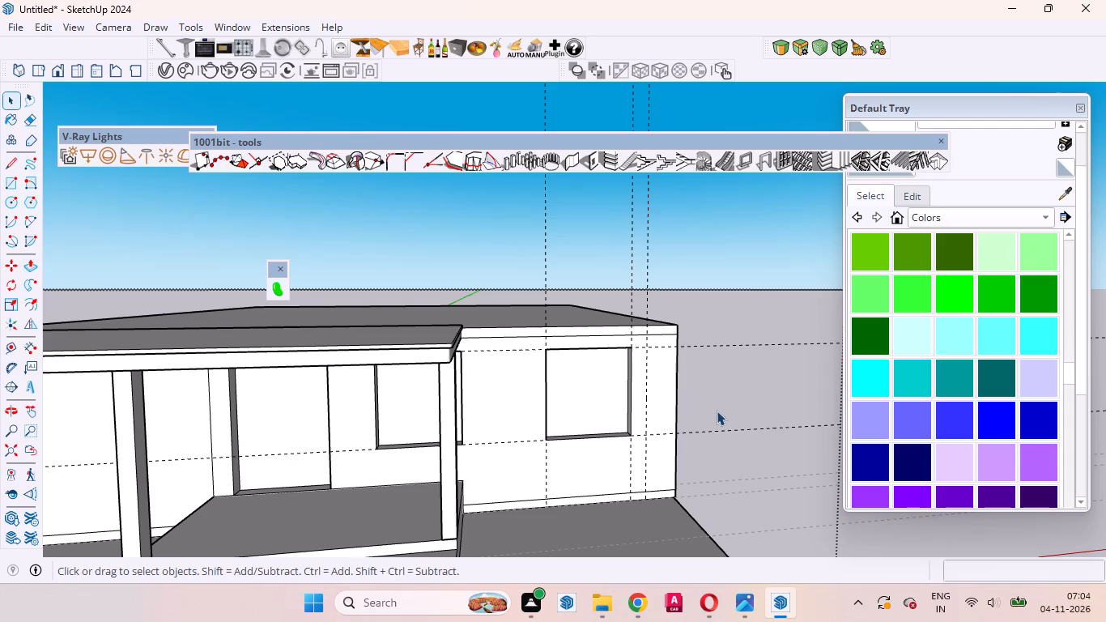
Examine the new window opening and the surrounding front wall from a distance and close up.
scroll(714, 429, "down", 3)
middle_click_drag(766, 476, 707, 486)
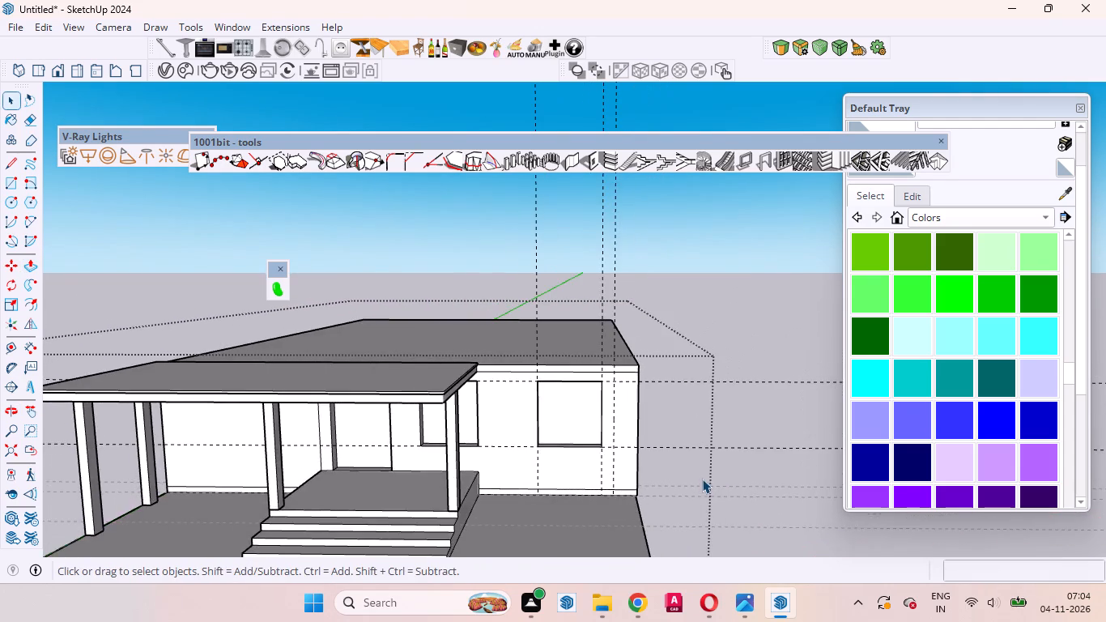
scroll(668, 471, "up", 8)
scroll(632, 417, "down", 7)
scroll(631, 419, "up", 1)
scroll(631, 419, "down", 2)
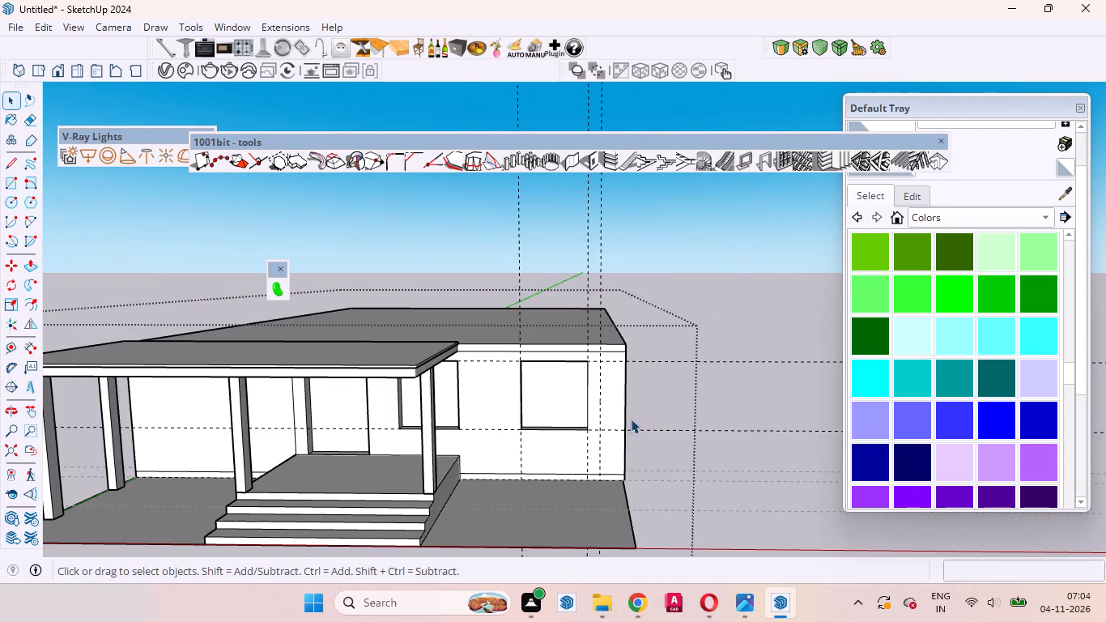
middle_click_drag(595, 429, 666, 449)
scroll(678, 434, "up", 9)
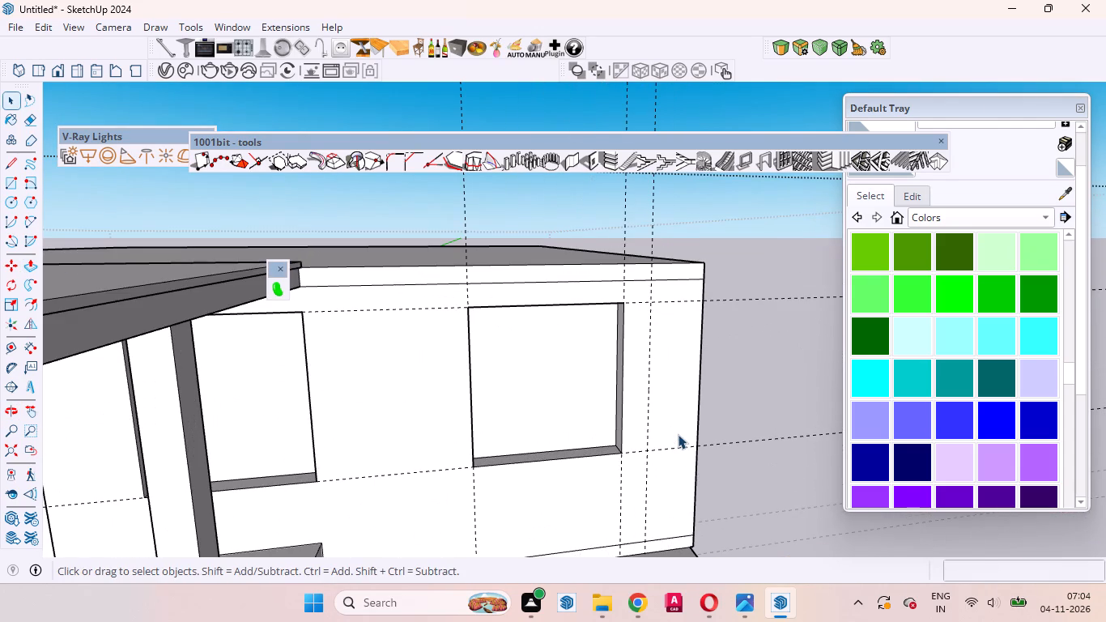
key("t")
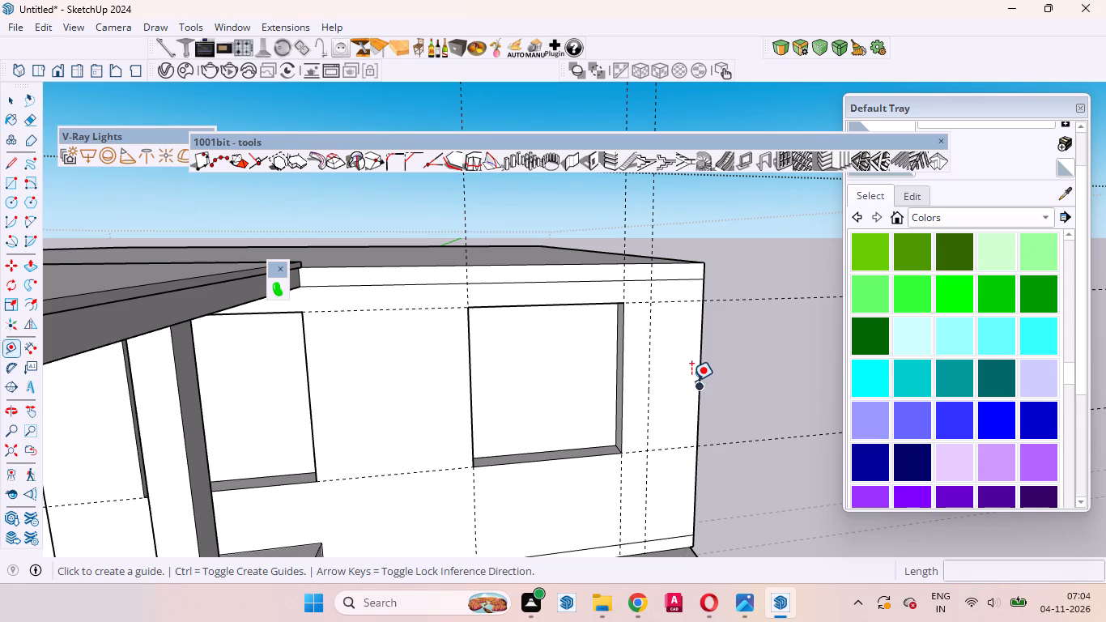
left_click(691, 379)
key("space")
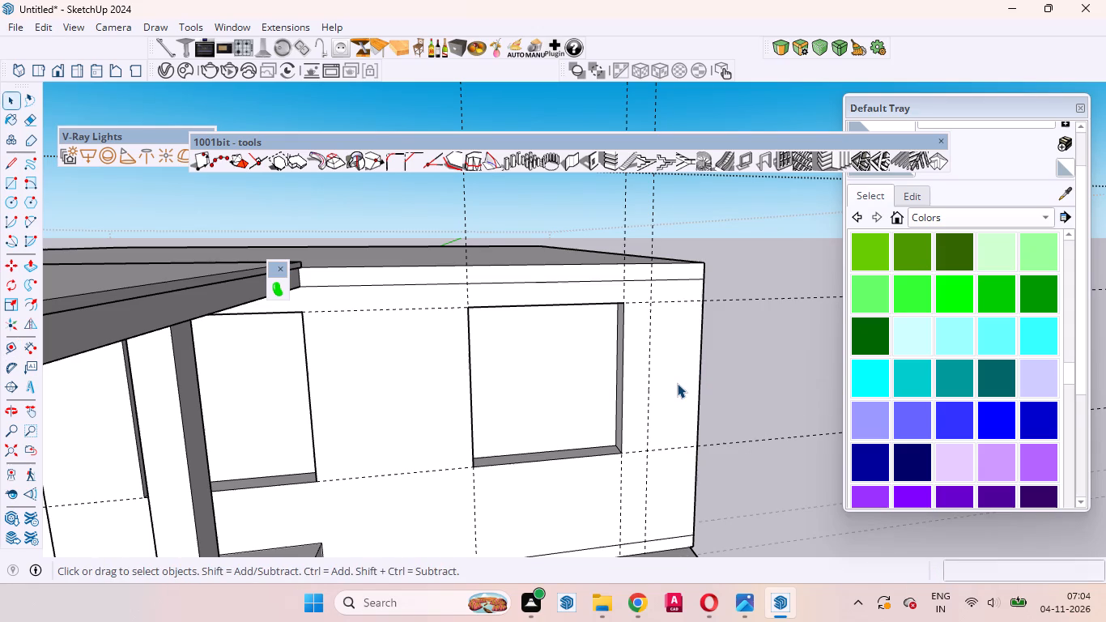
Place a vertical guide 8" in from the outer edge of the front wall beyond the new window.
type("t")
left_click(700, 342)
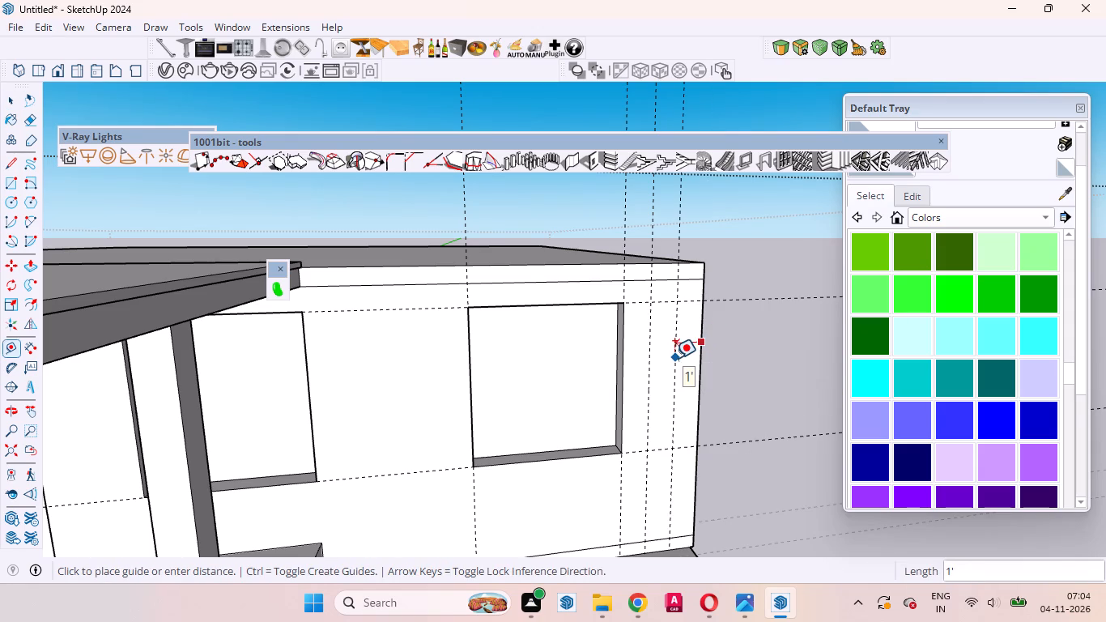
key("8")
key("Return")
key("space")
Examine the whole front of the building with its openings and construction guides.
scroll(677, 428, "down", 5)
middle_click_drag(709, 569, 636, 523)
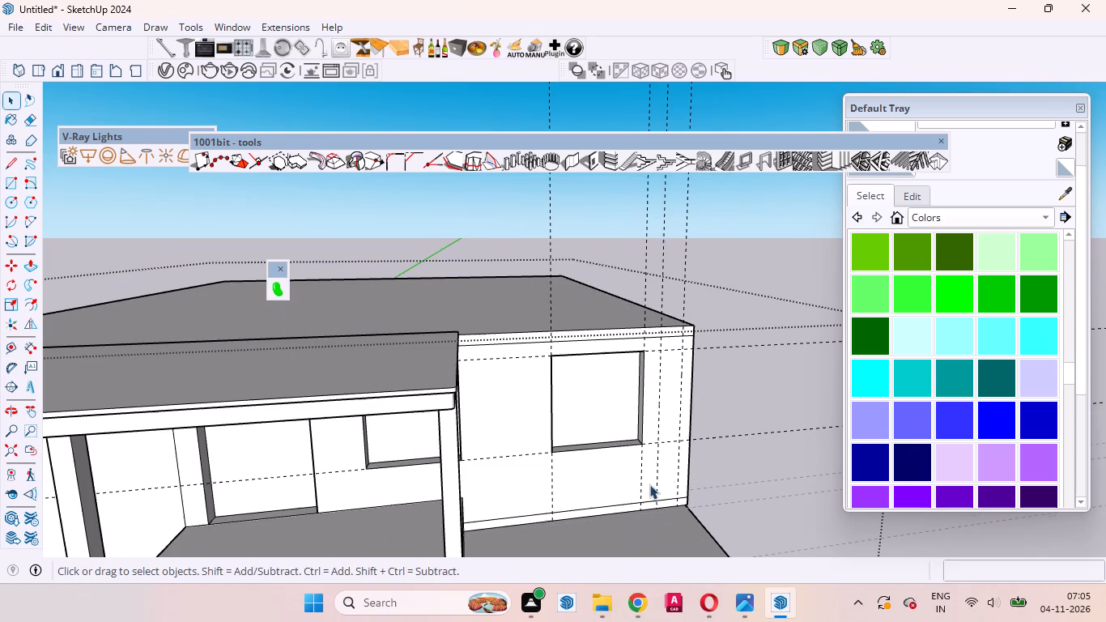
scroll(672, 467, "down", 9)
middle_click_drag(695, 439, 629, 389)
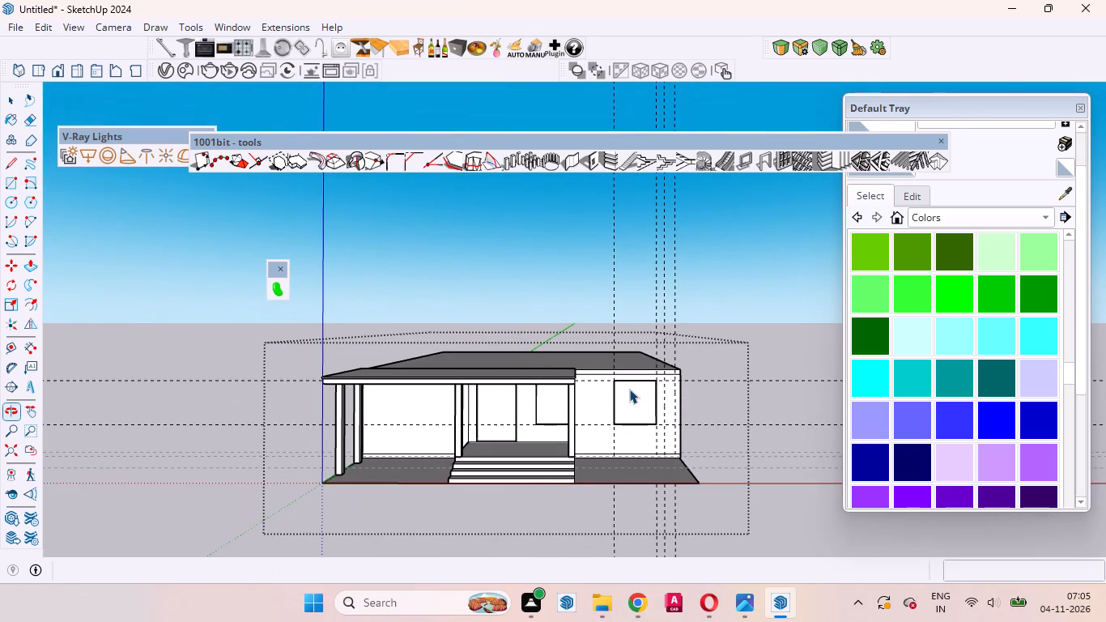
scroll(644, 410, "down", 4)
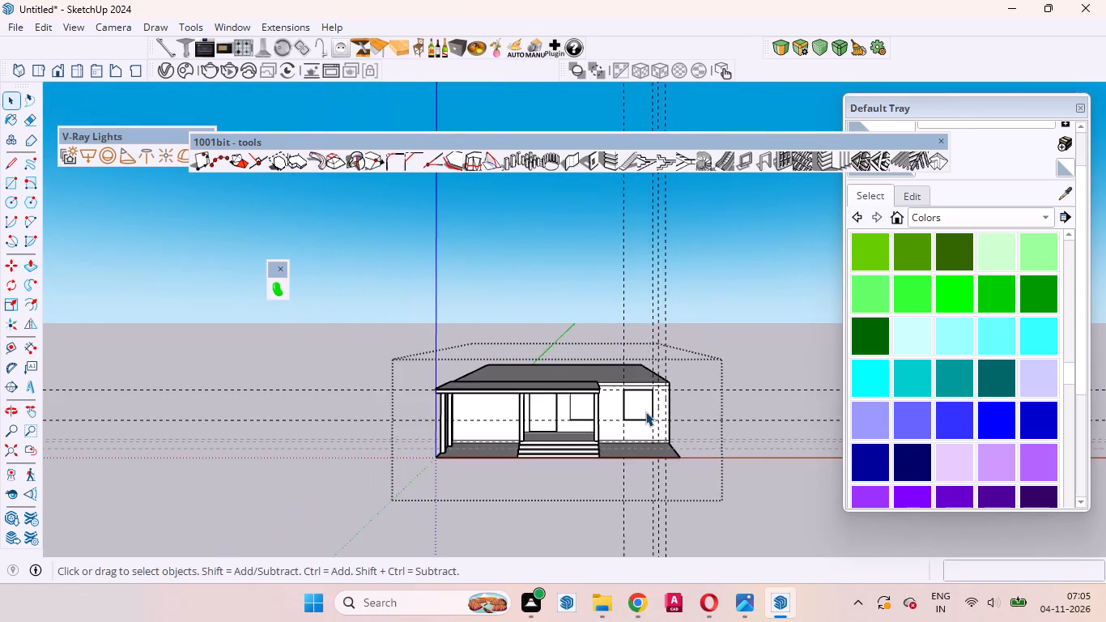
scroll(645, 411, "down", 3)
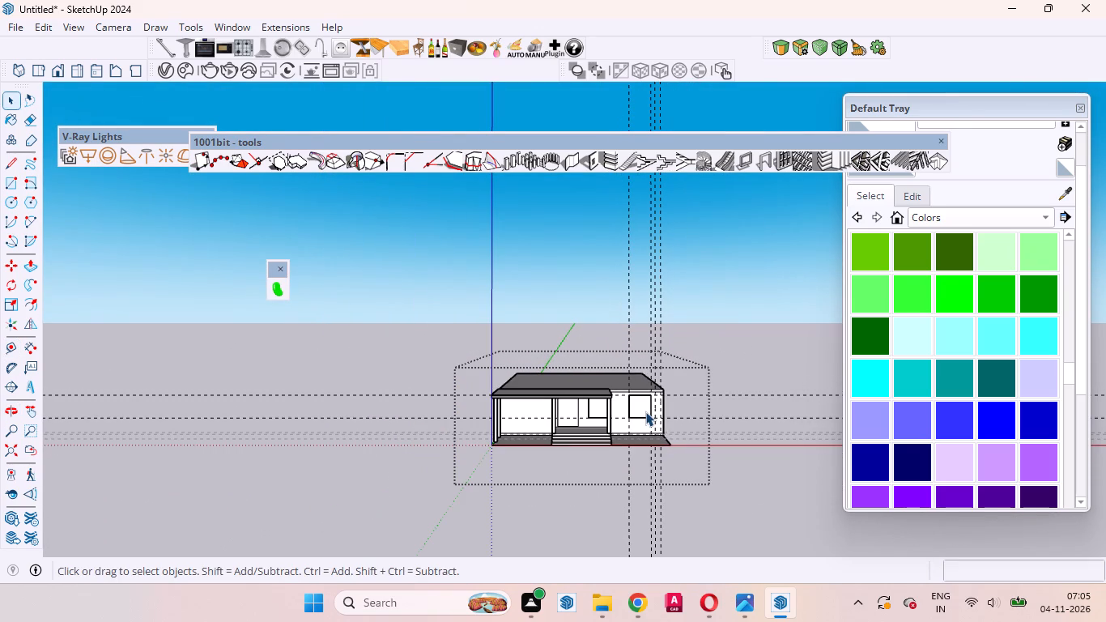
scroll(645, 411, "down", 3)
scroll(564, 417, "up", 9)
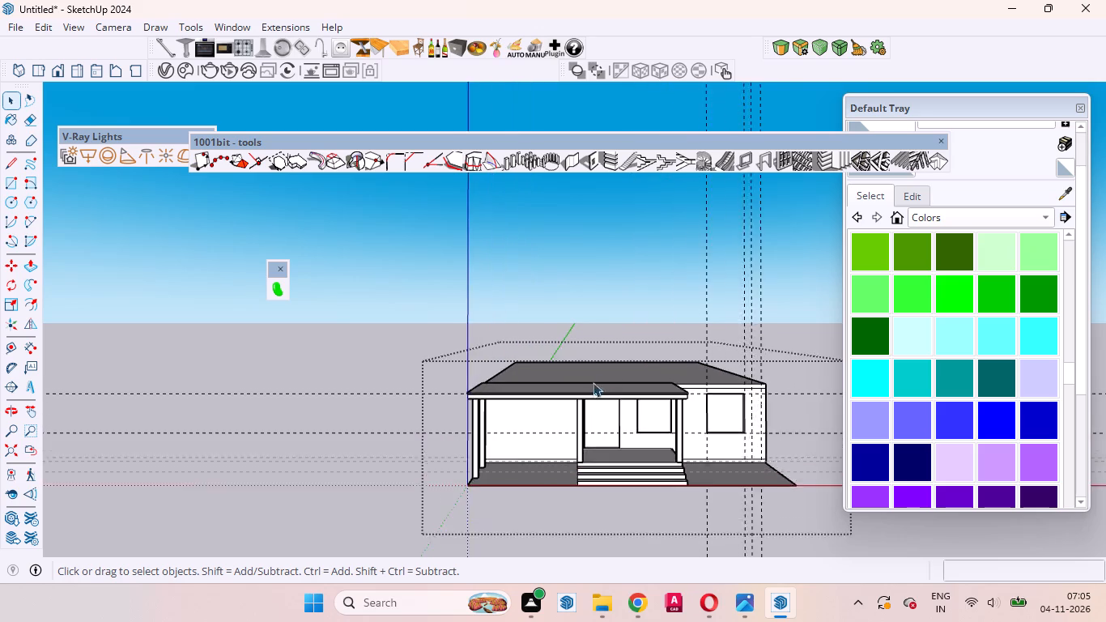
Push/Pull the main block's flat roof face upward by 10' to form an upper storey behind the porch roof.
middle_click_drag(659, 360, 504, 445)
left_click(662, 390)
scroll(674, 396, "up", 2)
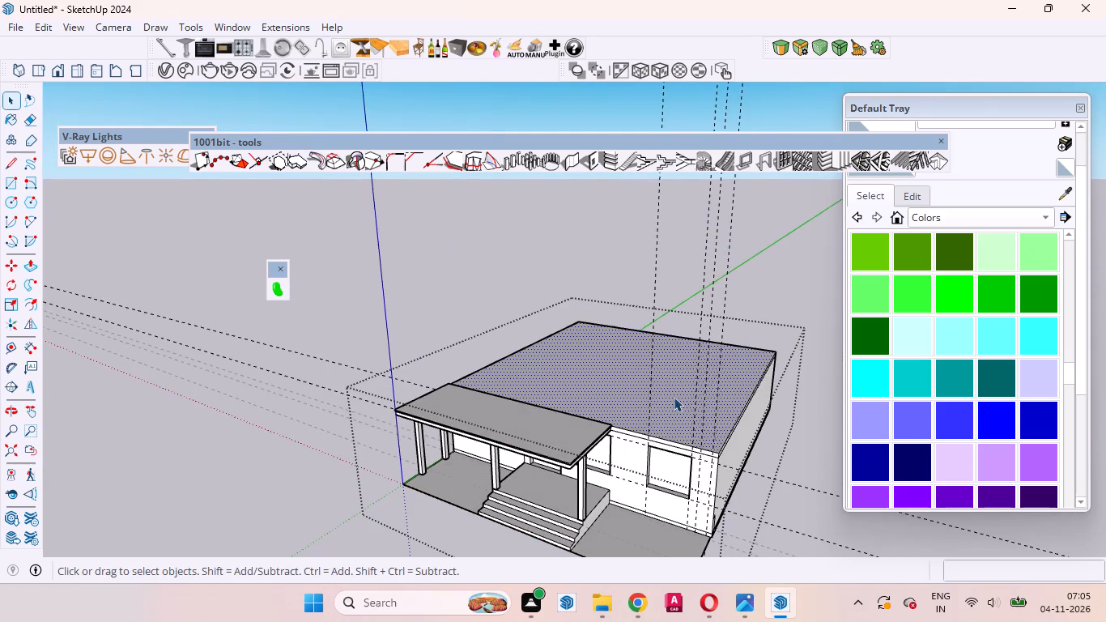
scroll(674, 397, "up", 3)
middle_click_drag(674, 413, 627, 429)
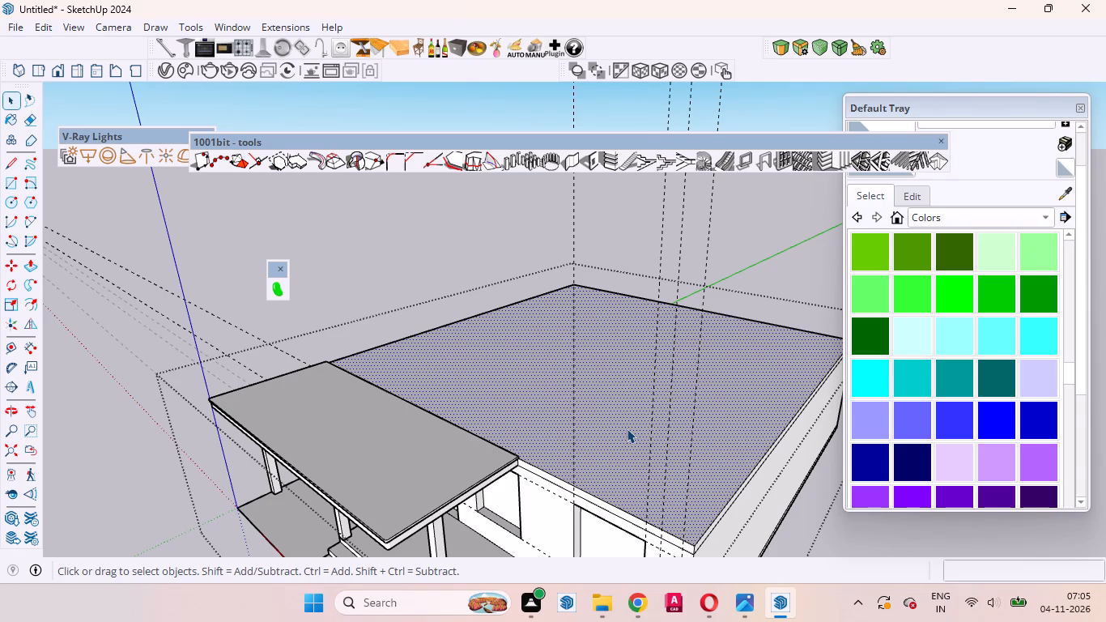
key("p")
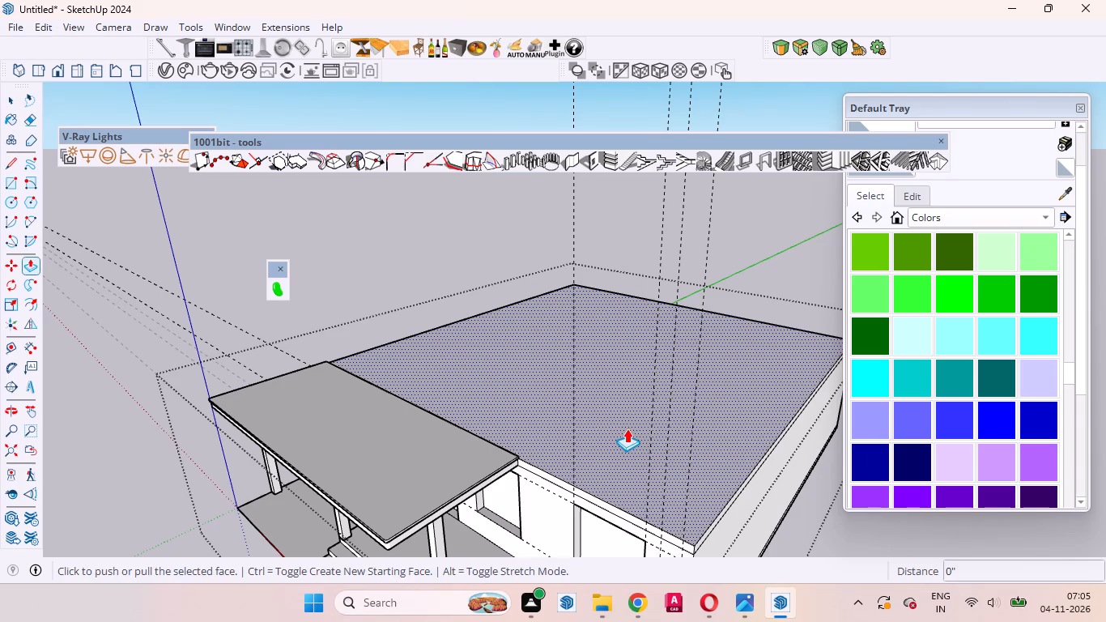
left_click(627, 428)
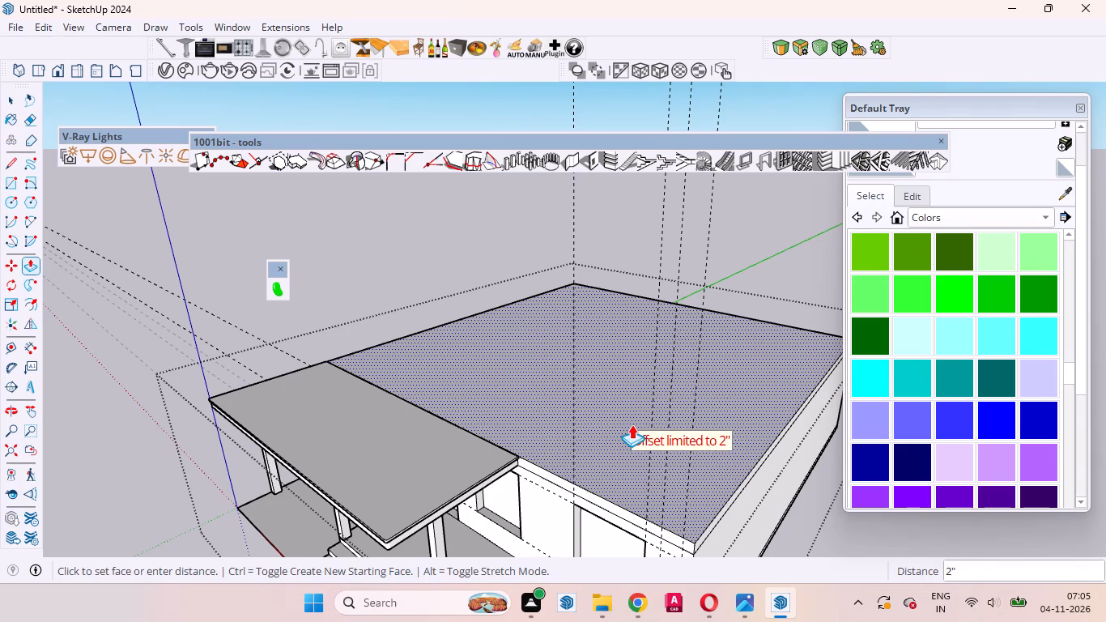
left_click(623, 377)
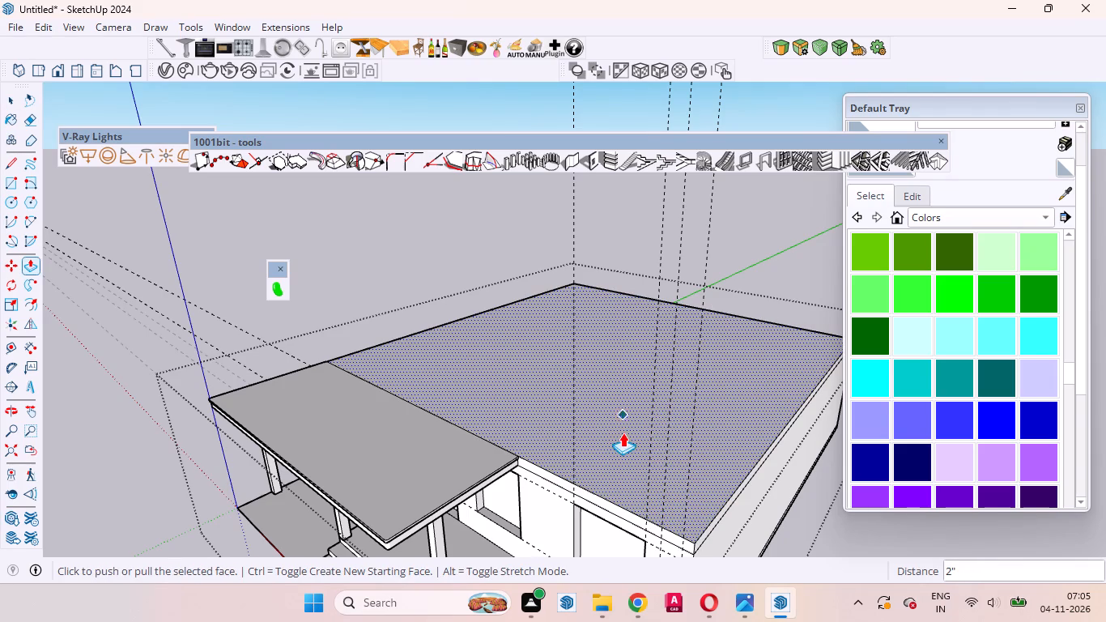
left_click(623, 433)
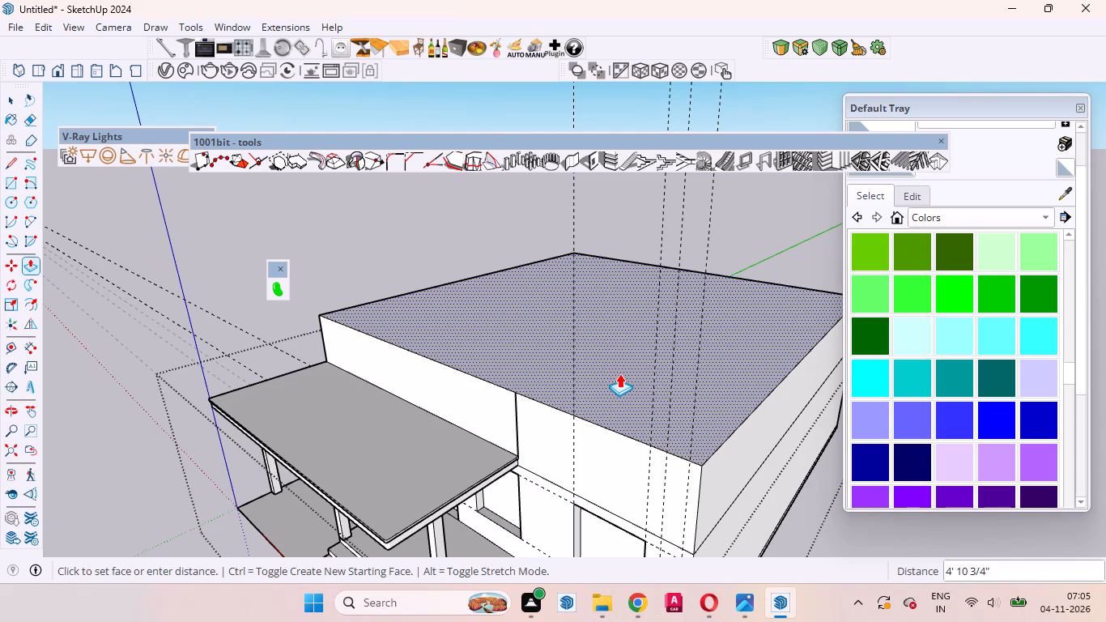
key("1")
type("0'")
key("Return")
key("space")
Examine the raised upper storey and the entrance front from several angles and distances.
scroll(626, 427, "down", 12)
scroll(624, 479, "up", 1)
middle_click_drag(624, 479, 666, 435)
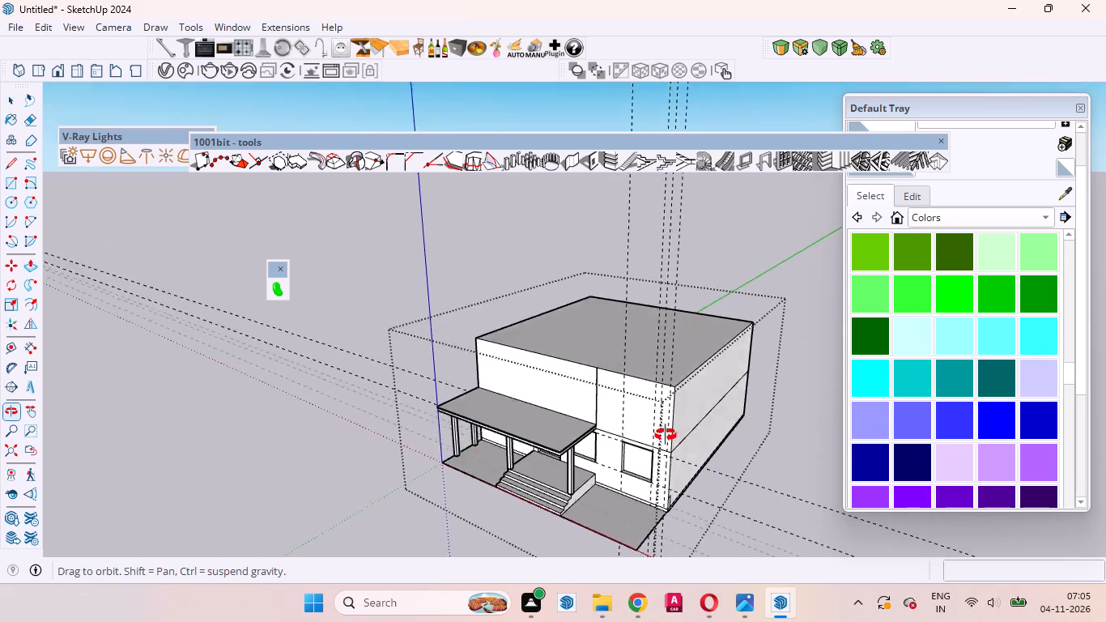
middle_click_drag(666, 435, 762, 369)
scroll(646, 399, "up", 7)
middle_click_drag(602, 442, 625, 428)
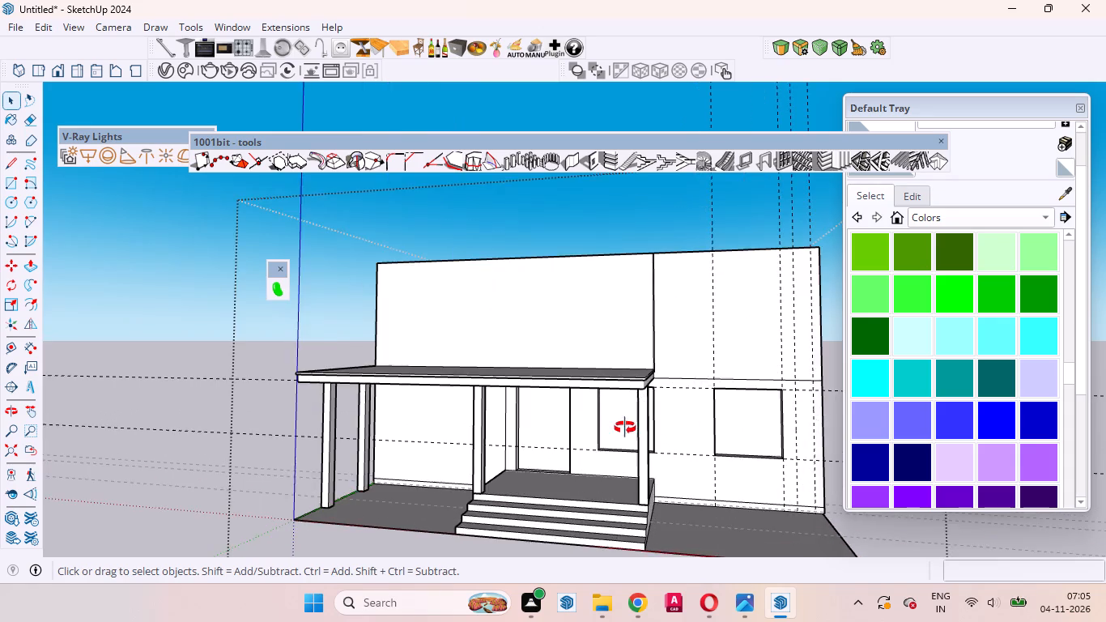
middle_click_drag(625, 428, 666, 428)
scroll(653, 440, "down", 3)
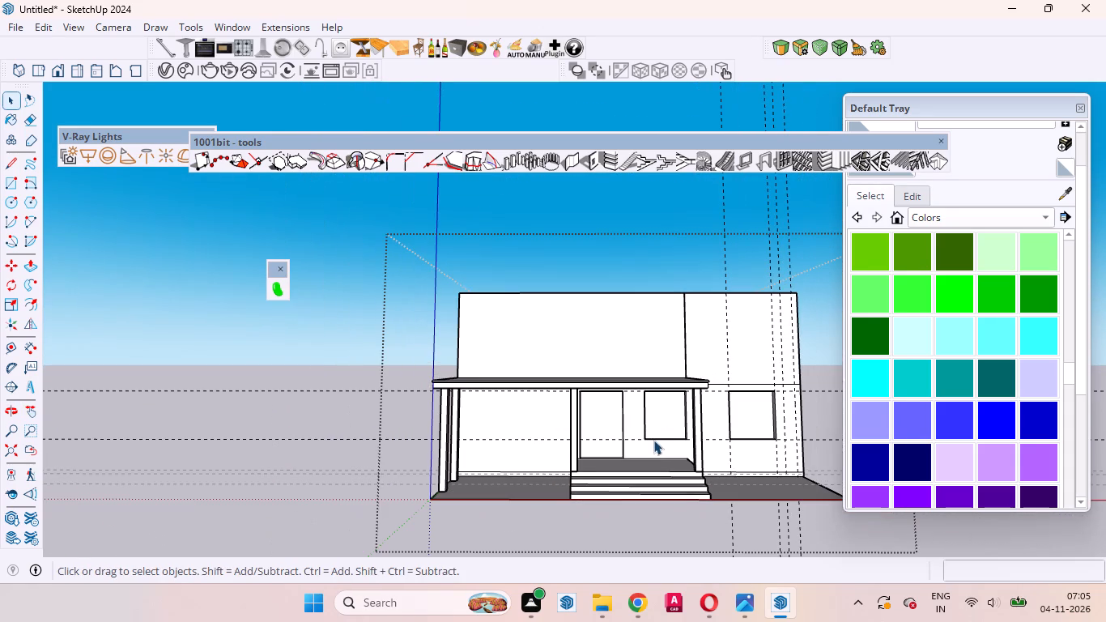
scroll(653, 440, "down", 4)
middle_click_drag(654, 432, 653, 432)
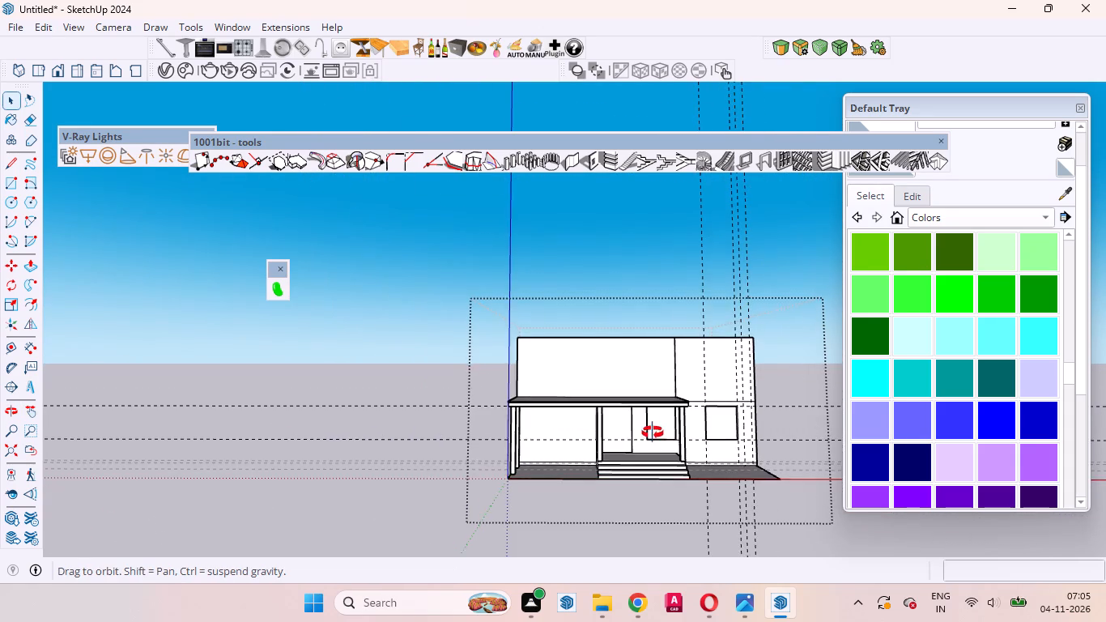
middle_click_drag(653, 432, 632, 415)
scroll(632, 424, "up", 7)
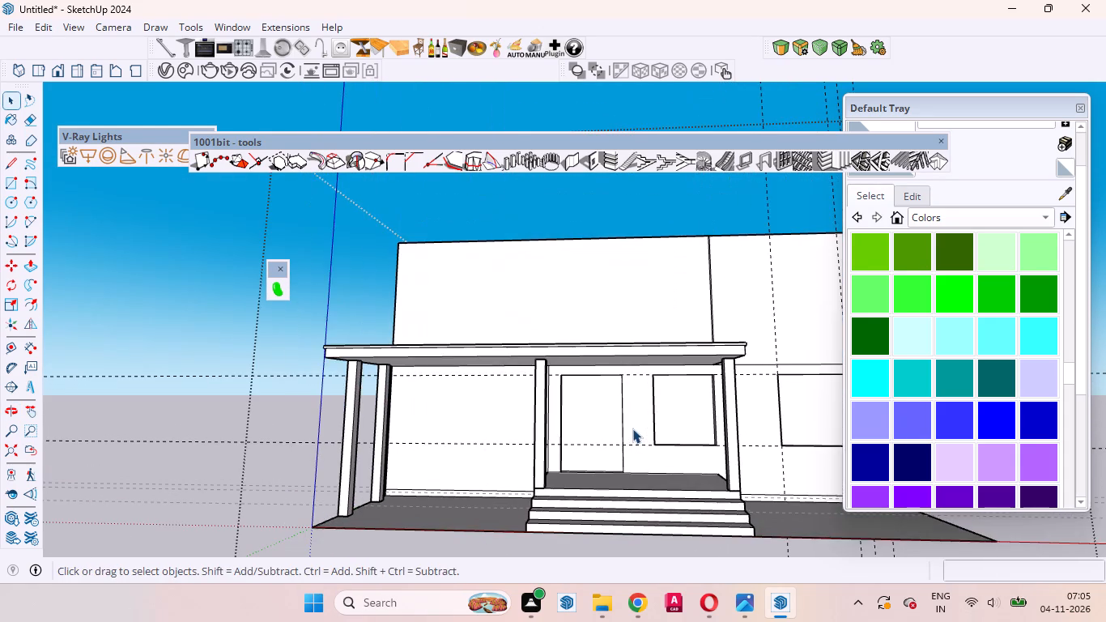
middle_click_drag(632, 428, 617, 429)
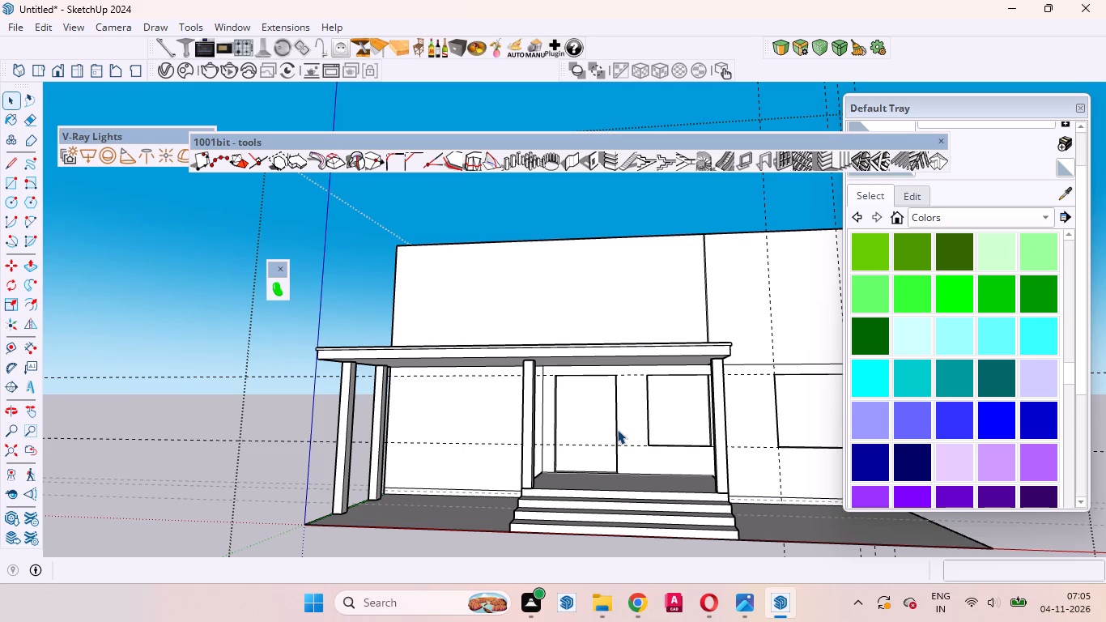
scroll(615, 428, "down", 8)
scroll(699, 377, "up", 9)
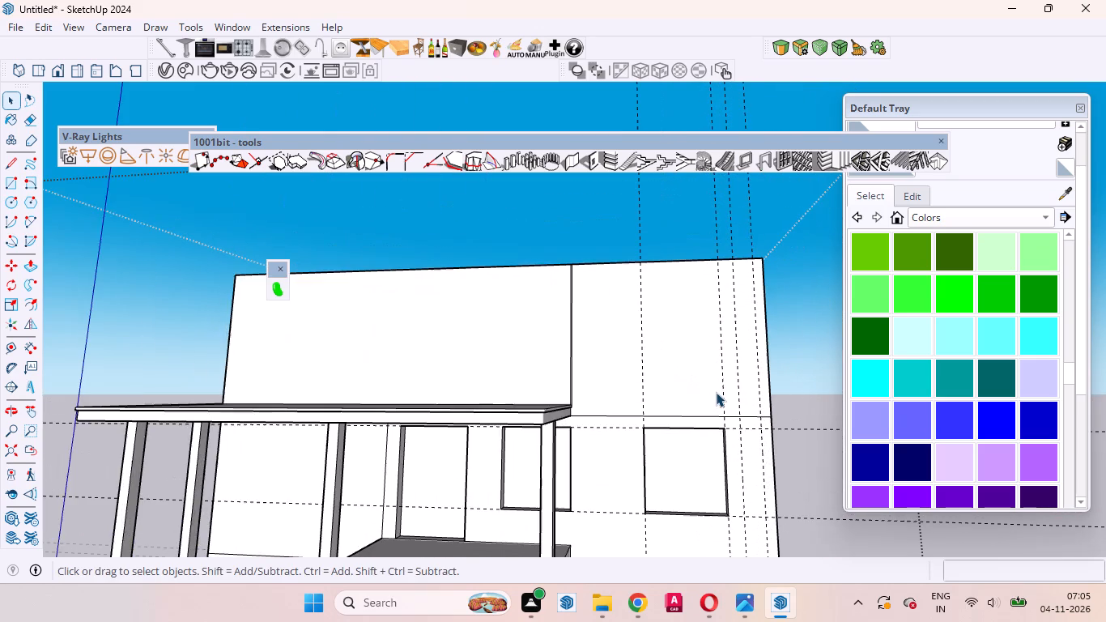
scroll(715, 393, "down", 3)
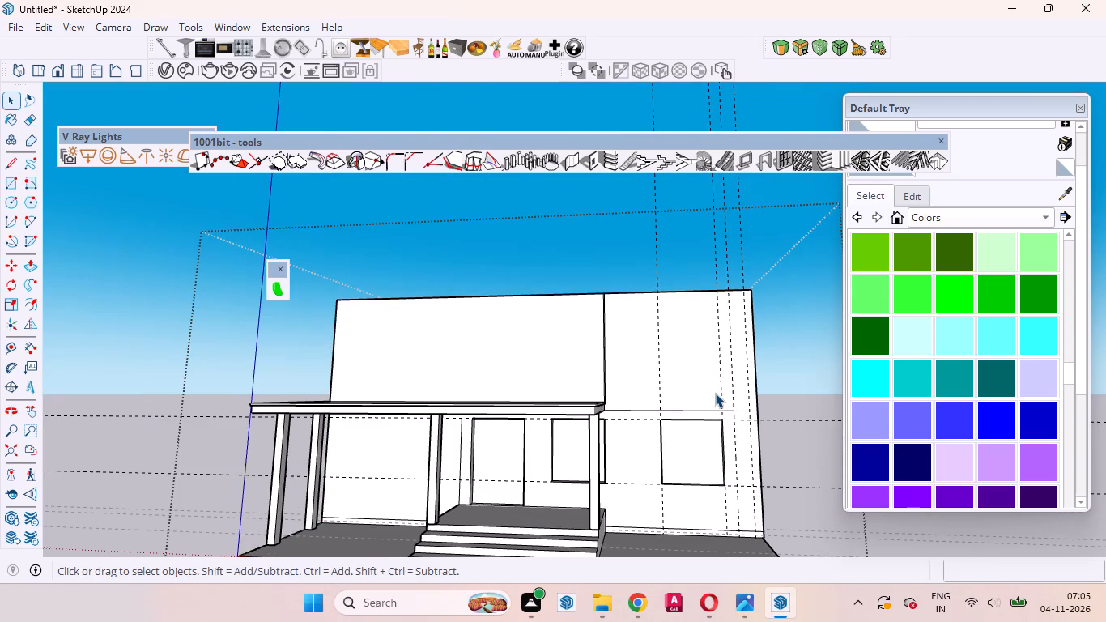
scroll(715, 393, "down", 3)
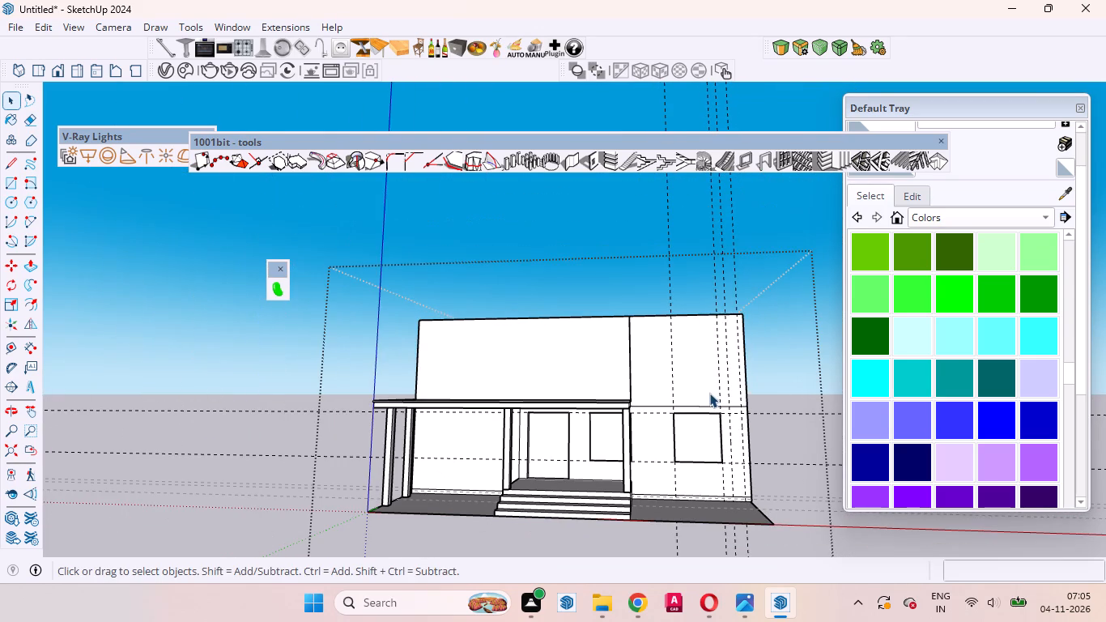
scroll(709, 393, "up", 1)
scroll(621, 383, "down", 4)
middle_click_drag(551, 384, 588, 411)
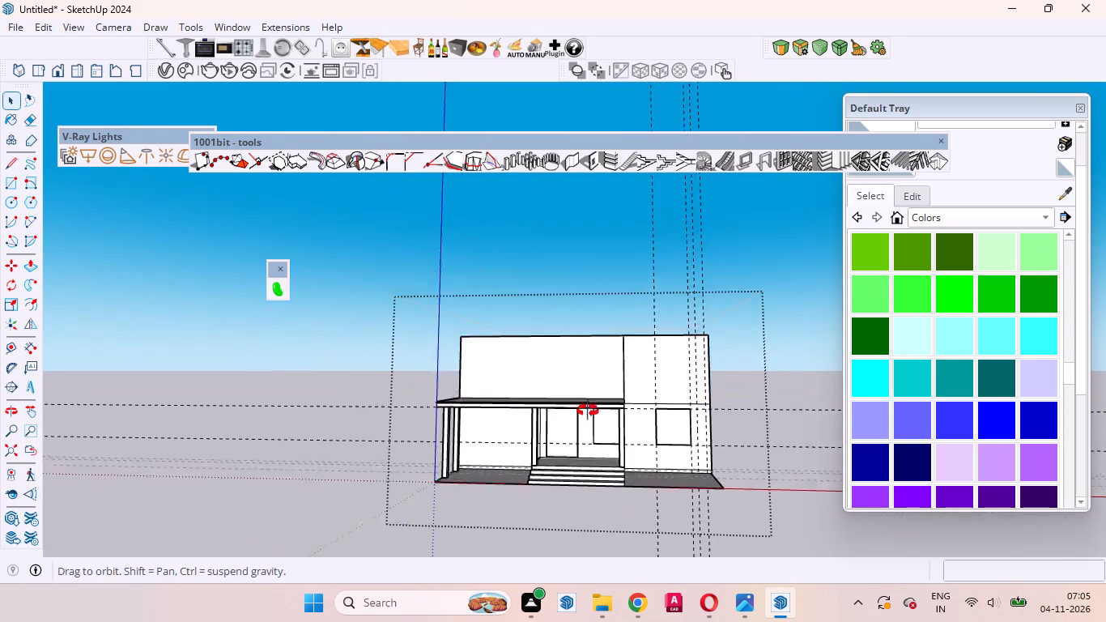
Place a horizontal guide on the upper front wall 8" above the edge where it meets the porch roof.
middle_click_drag(588, 411, 651, 438)
scroll(496, 390, "up", 4)
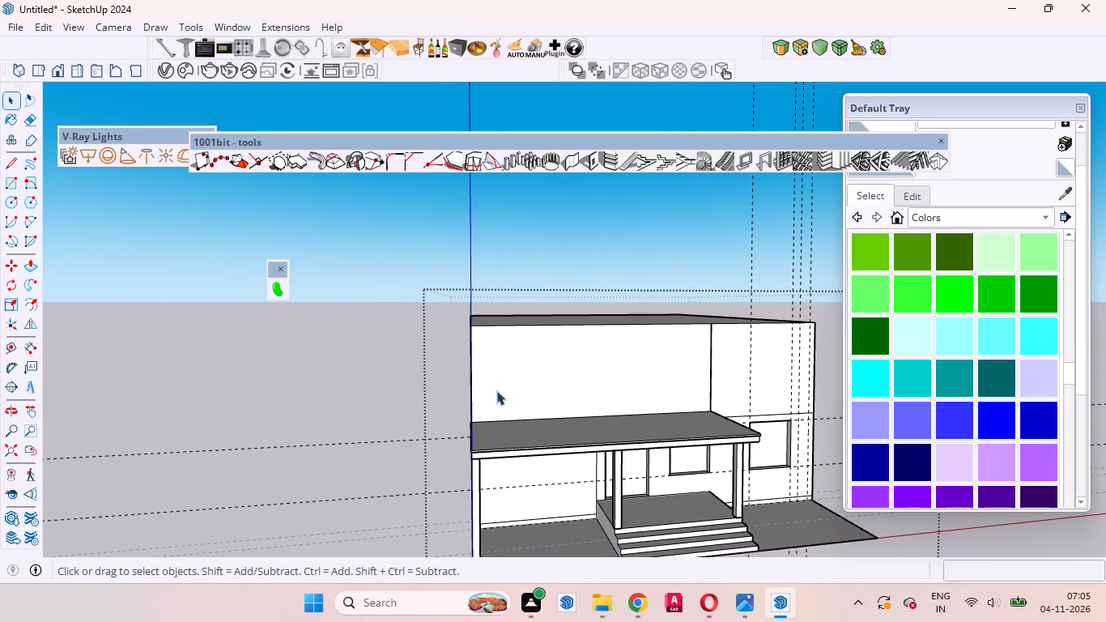
key("t")
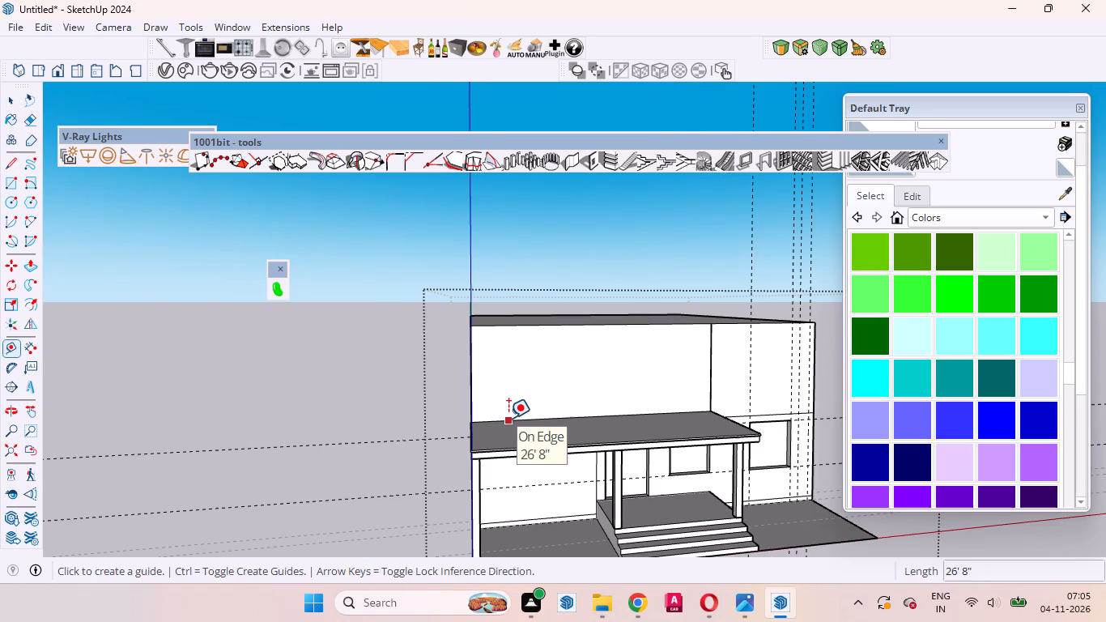
left_click(508, 418)
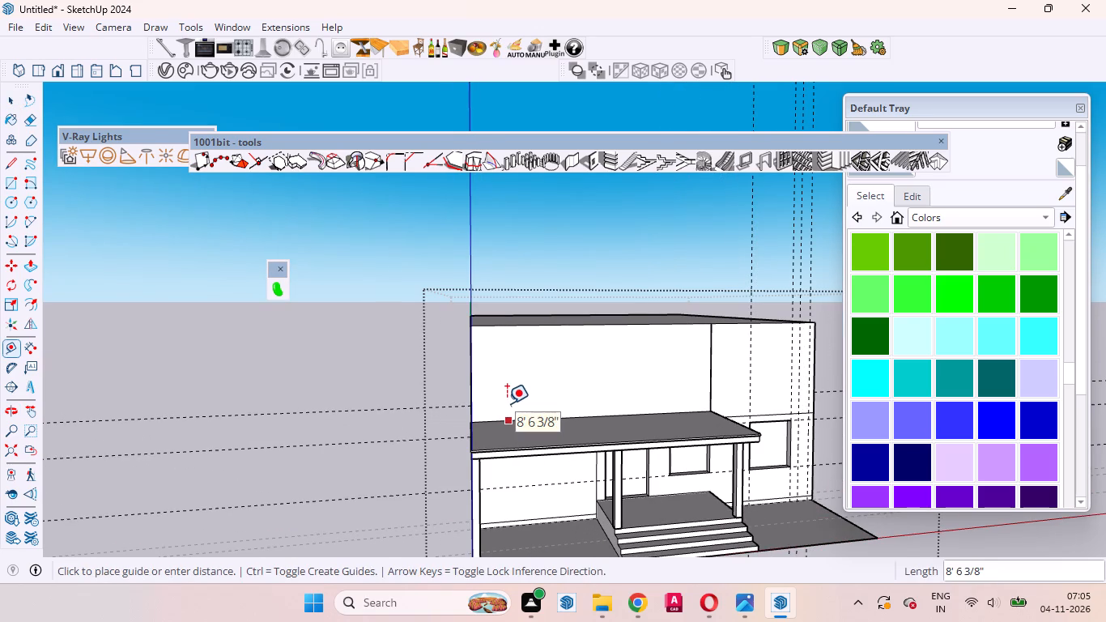
key("Up")
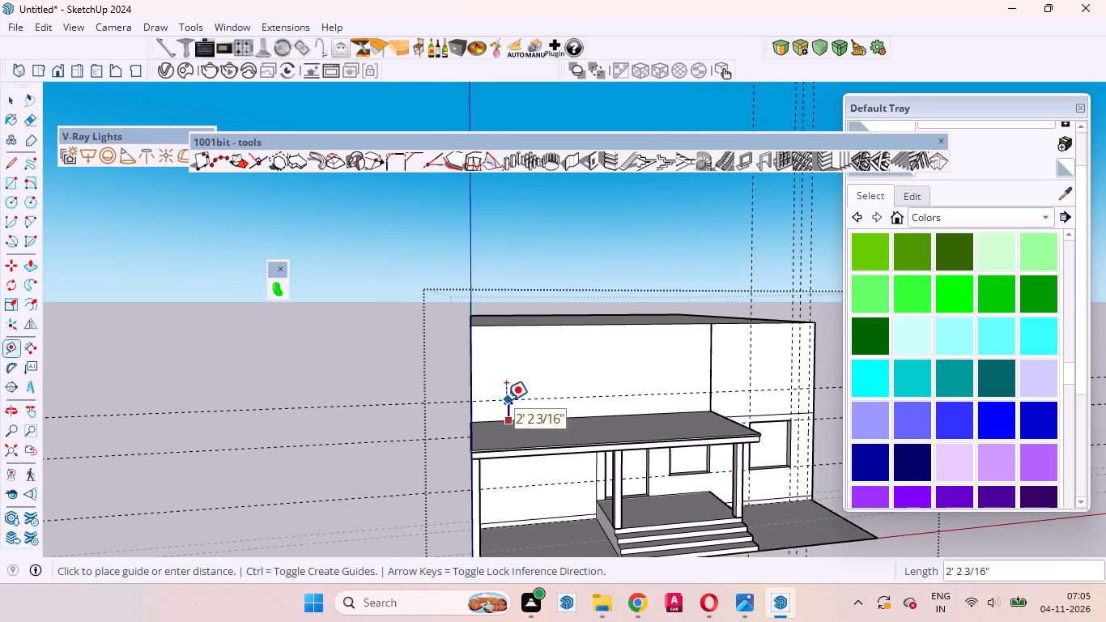
scroll(506, 404, "up", 13)
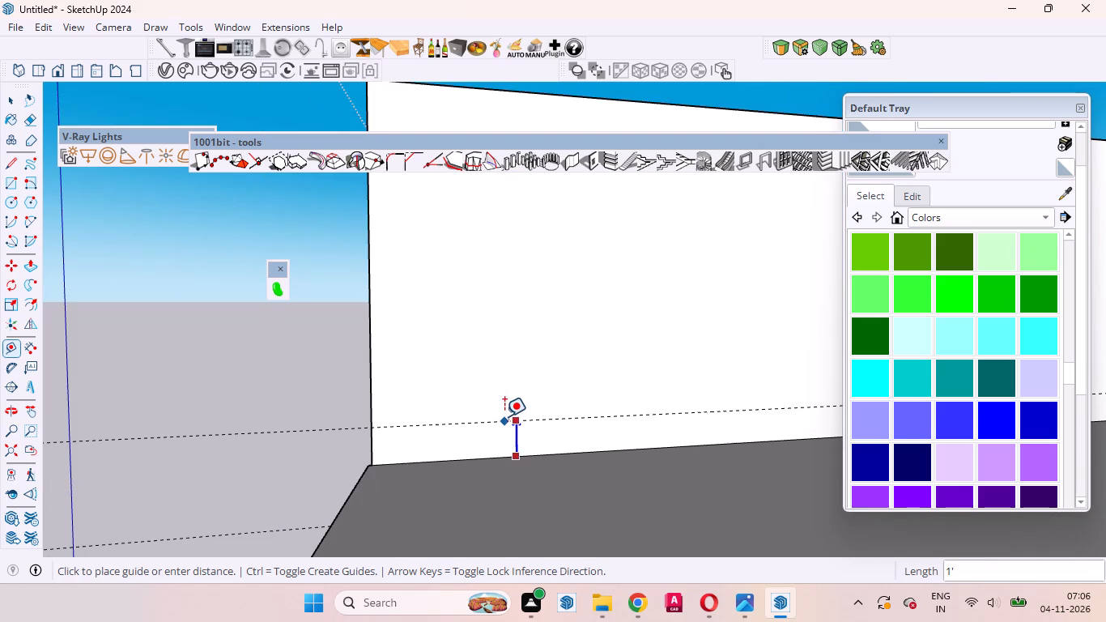
key("8")
key("Return")
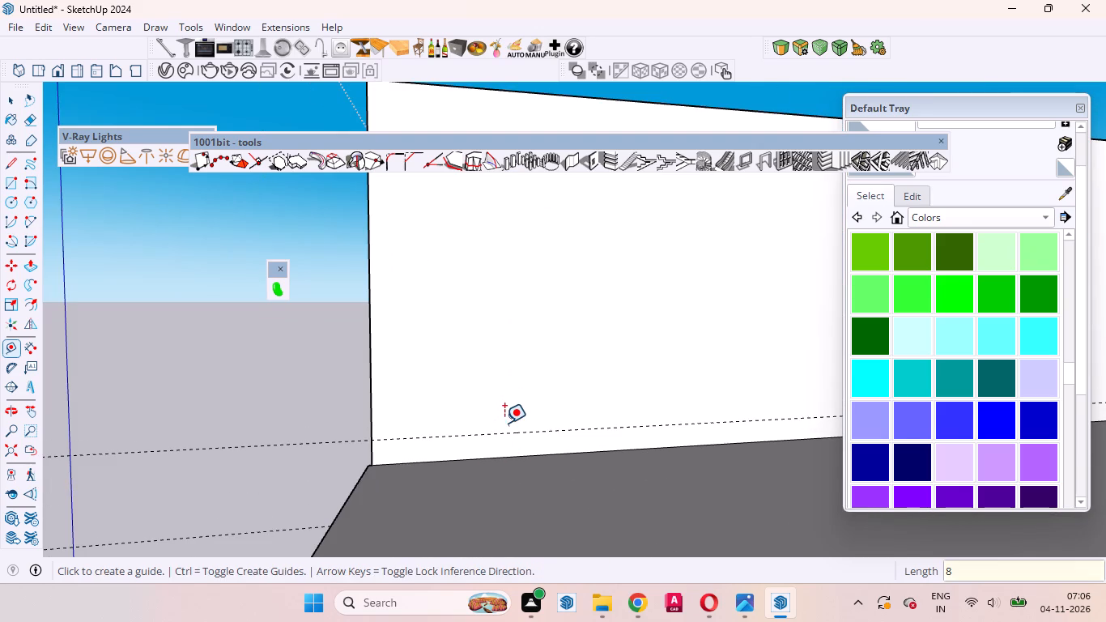
key("space")
Place a vertical guide on the upper front wall in line with the door opening's edge nearest the window.
scroll(493, 428, "down", 11)
middle_click_drag(496, 455, 467, 445)
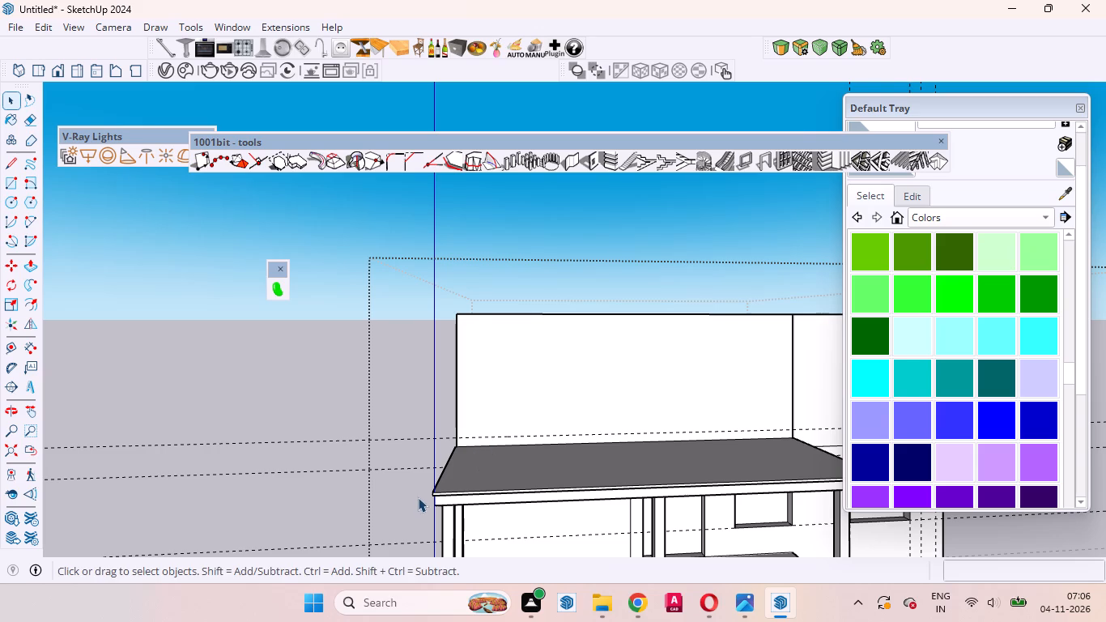
scroll(440, 501, "down", 3)
scroll(649, 502, "up", 5)
middle_click_drag(659, 503, 632, 432)
scroll(663, 484, "up", 3)
scroll(617, 394, "down", 9)
scroll(654, 432, "up", 9)
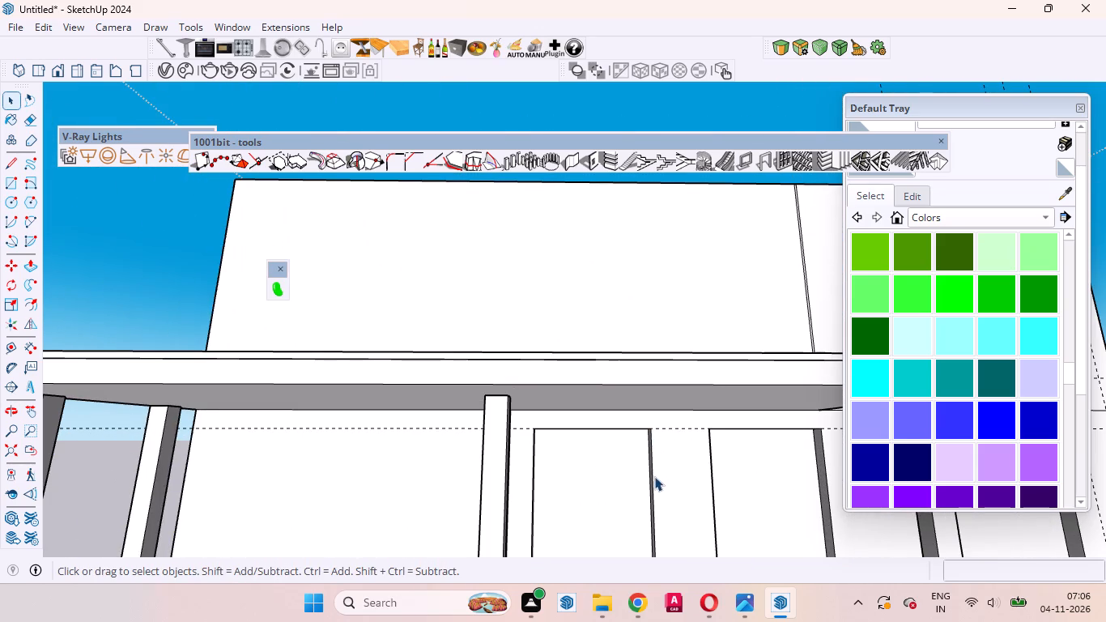
key("t")
left_click(654, 484)
left_click(649, 323)
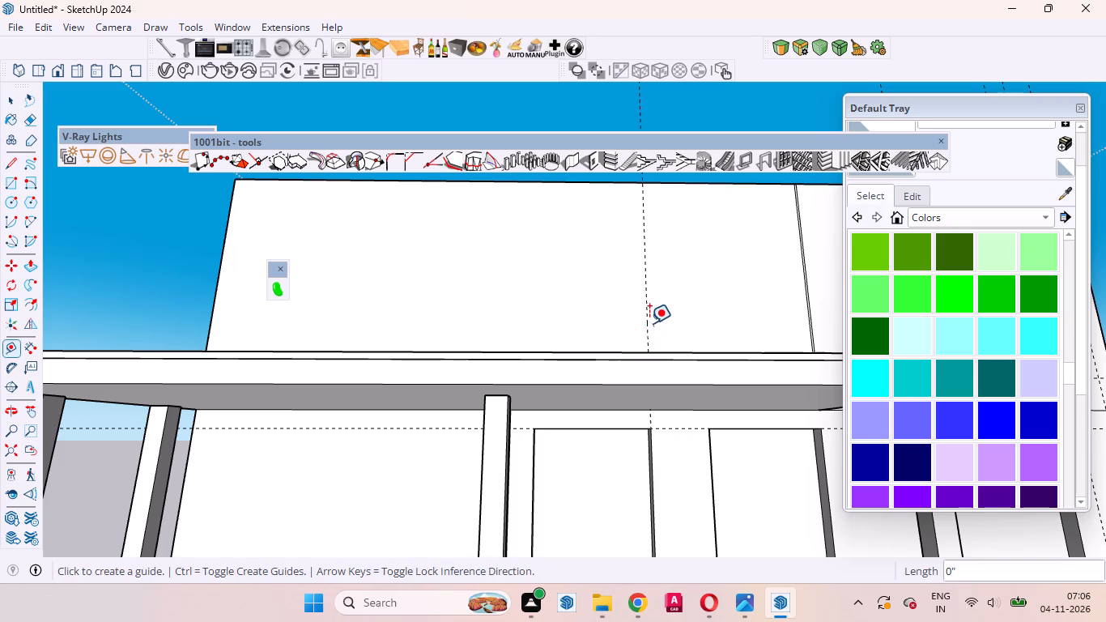
left_click(671, 529)
key("space")
Draw a 9' 4" high rectangle on the upper wall from its outer edge at the horizontal guide to the vertical guide at the top edge.
scroll(670, 533, "down", 8)
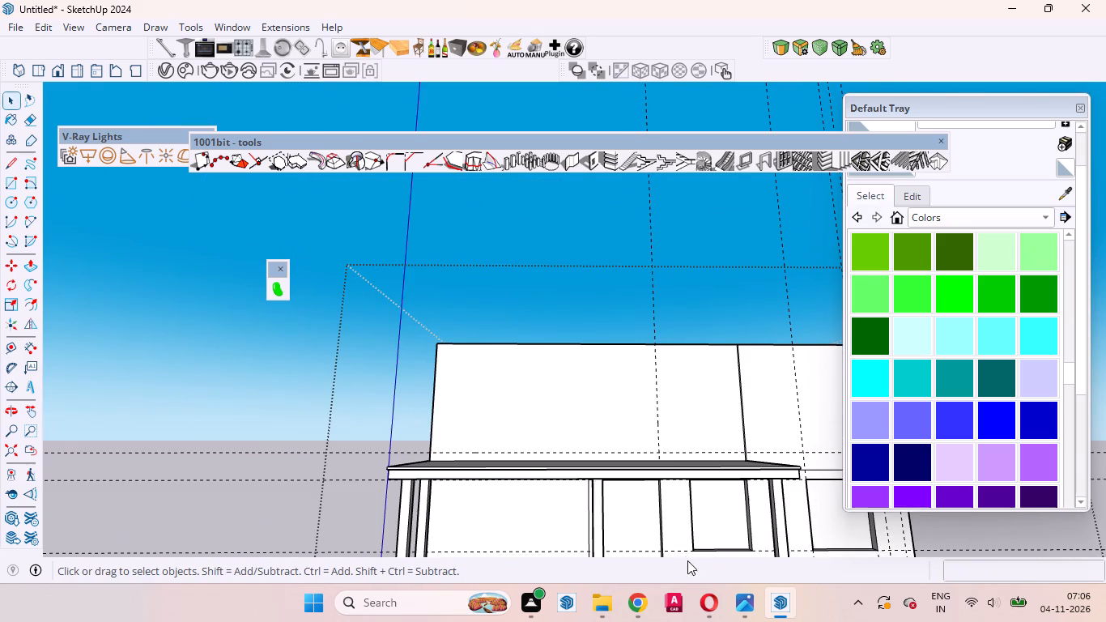
scroll(690, 565, "down", 2)
middle_click_drag(701, 560, 710, 621)
scroll(672, 408, "down", 5)
middle_click_drag(671, 424, 669, 579)
scroll(620, 517, "up", 5)
scroll(632, 397, "up", 6)
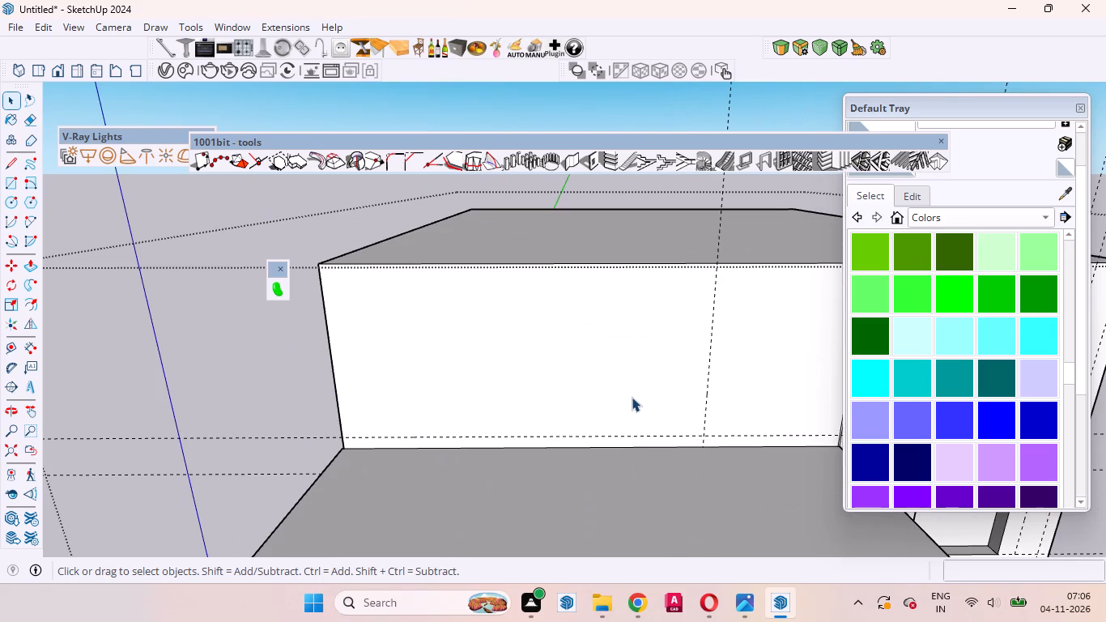
scroll(625, 392, "down", 3)
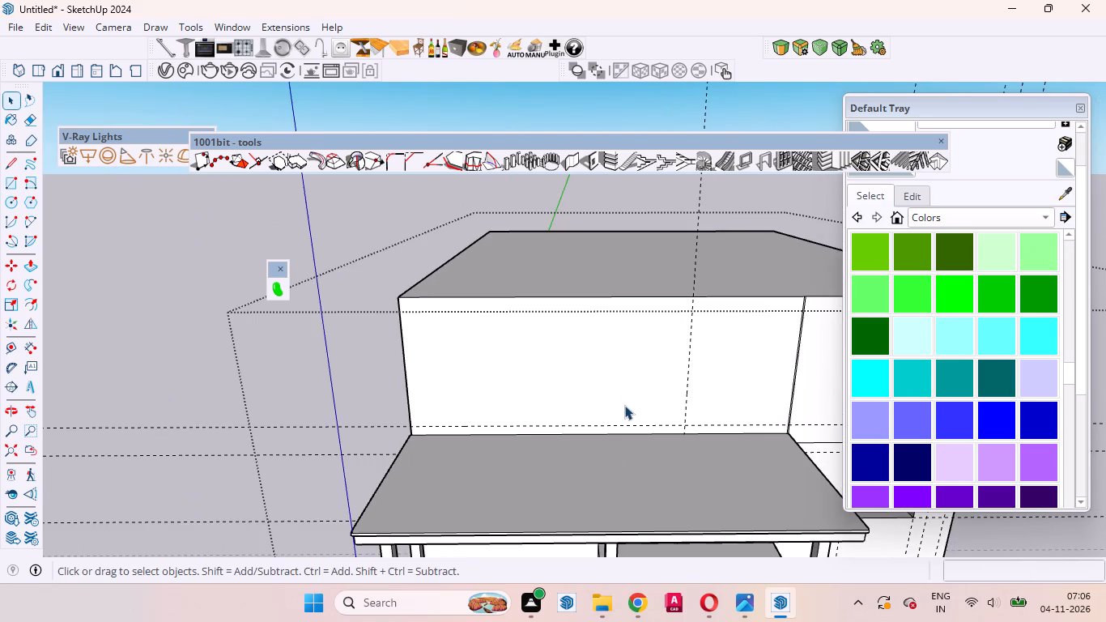
middle_click_drag(624, 405, 548, 308)
left_click(592, 433)
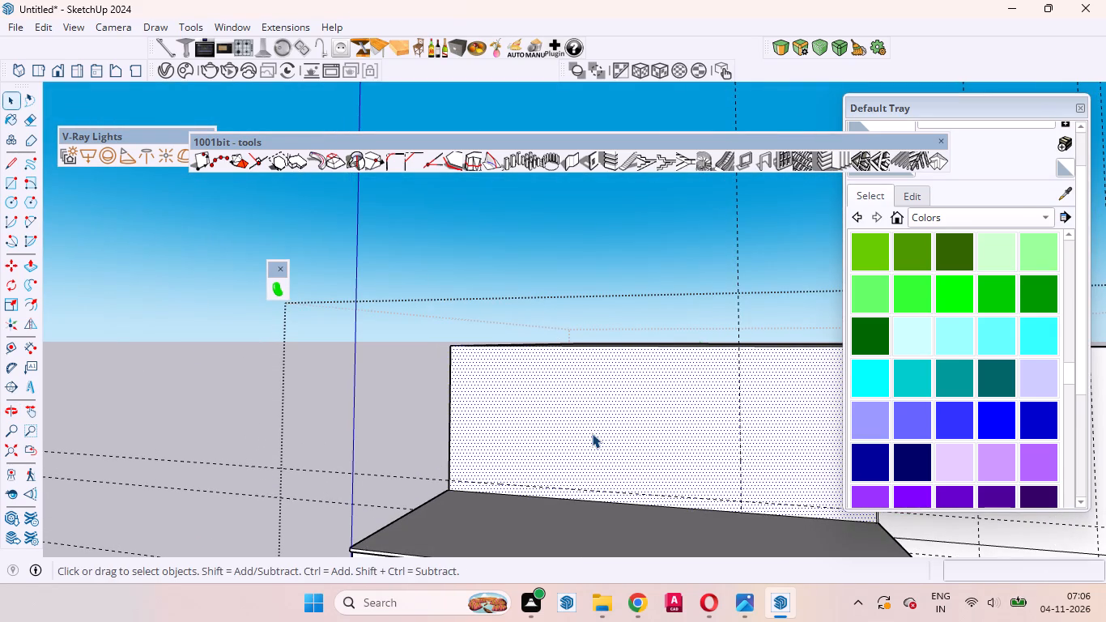
key("r")
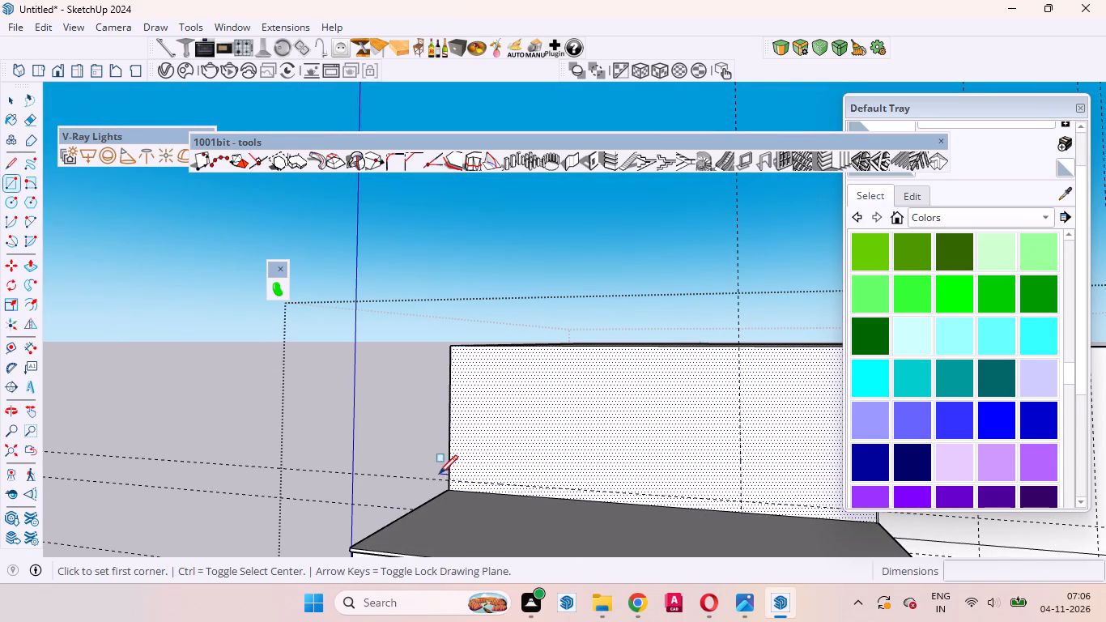
left_click(449, 478)
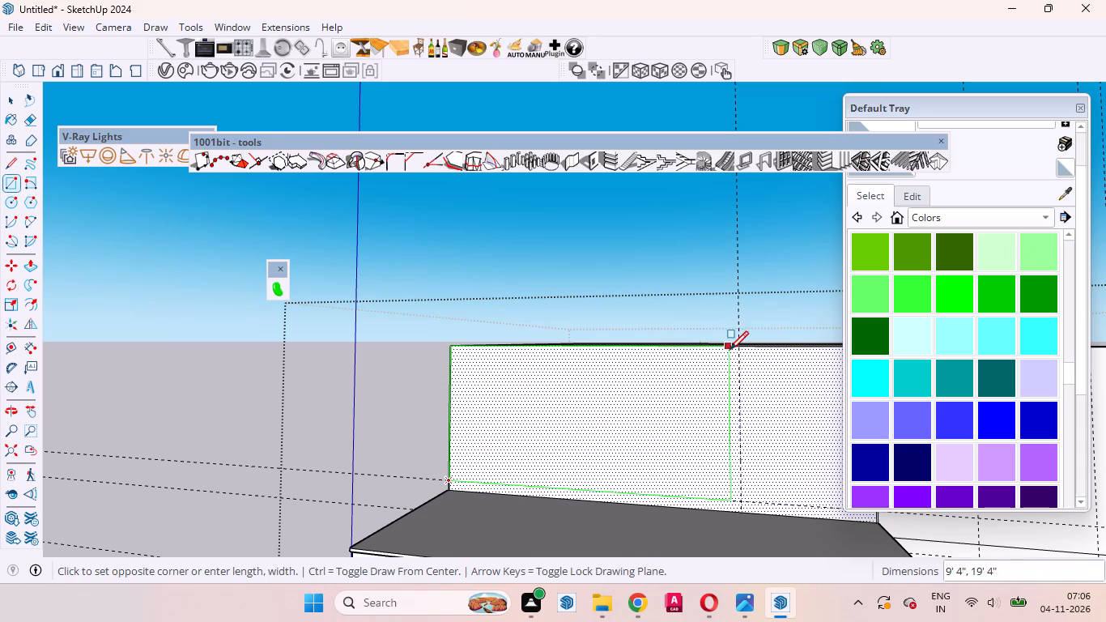
left_click(738, 346)
key("space")
Offset the new upper-wall rectangle inward by 8" to form a frame border.
left_click(605, 408)
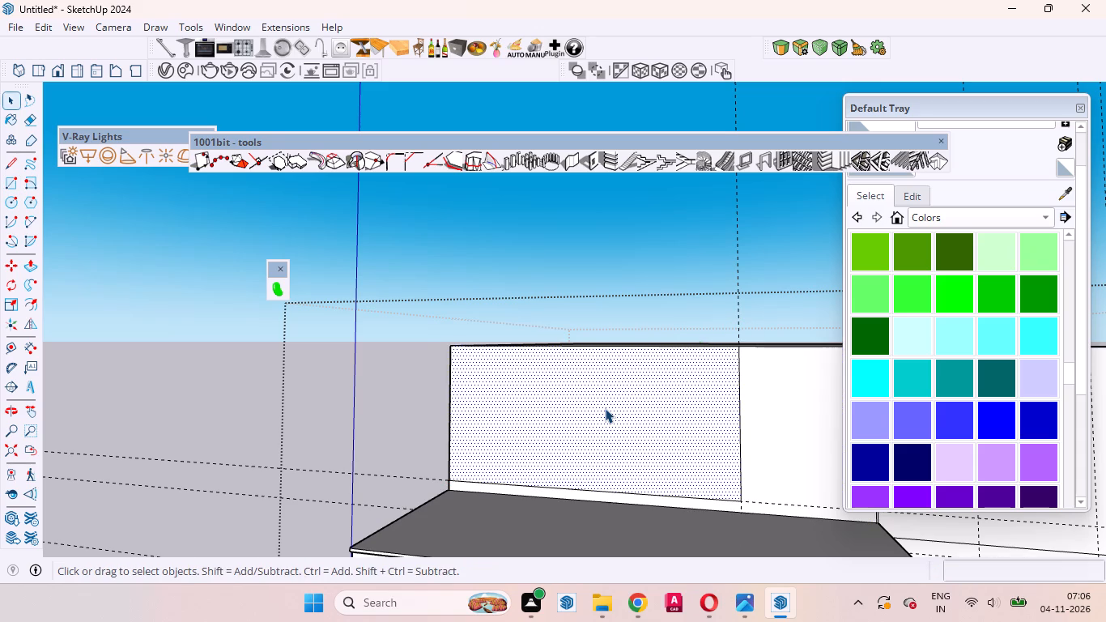
key("f")
left_click_drag(503, 418, 495, 396)
key("8")
key("Return")
key("space")
Place a vertical guide 8" inside the inner frame rectangle's side edge farthest from the wall's outer corner.
left_click(553, 424)
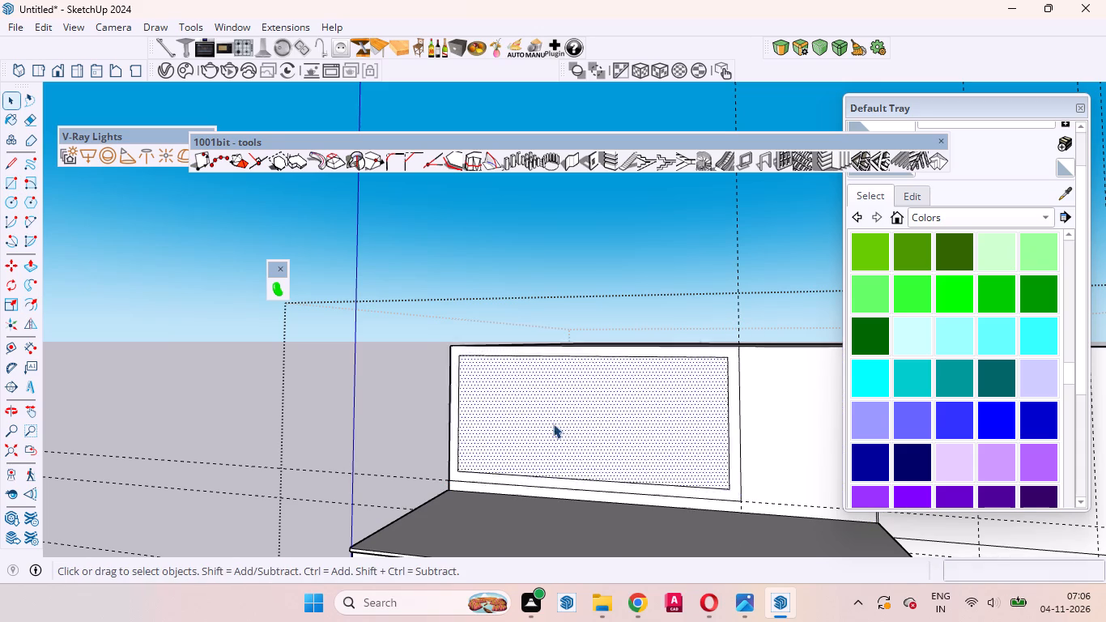
scroll(627, 446, "down", 5)
middle_click_drag(691, 454, 587, 450)
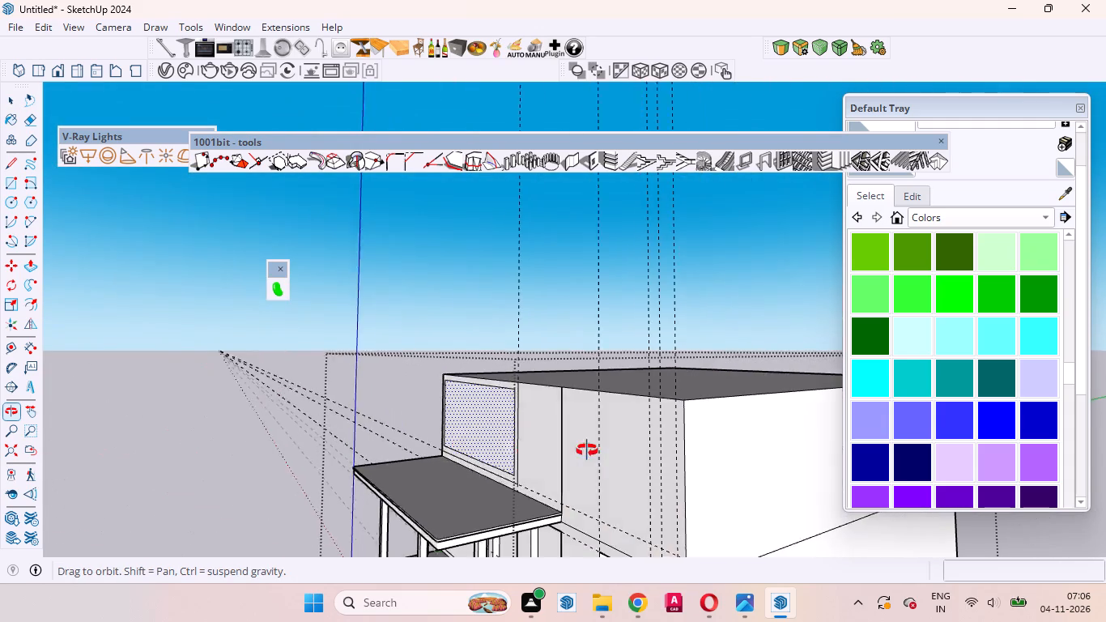
middle_click_drag(587, 450, 636, 449)
scroll(641, 383, "up", 13)
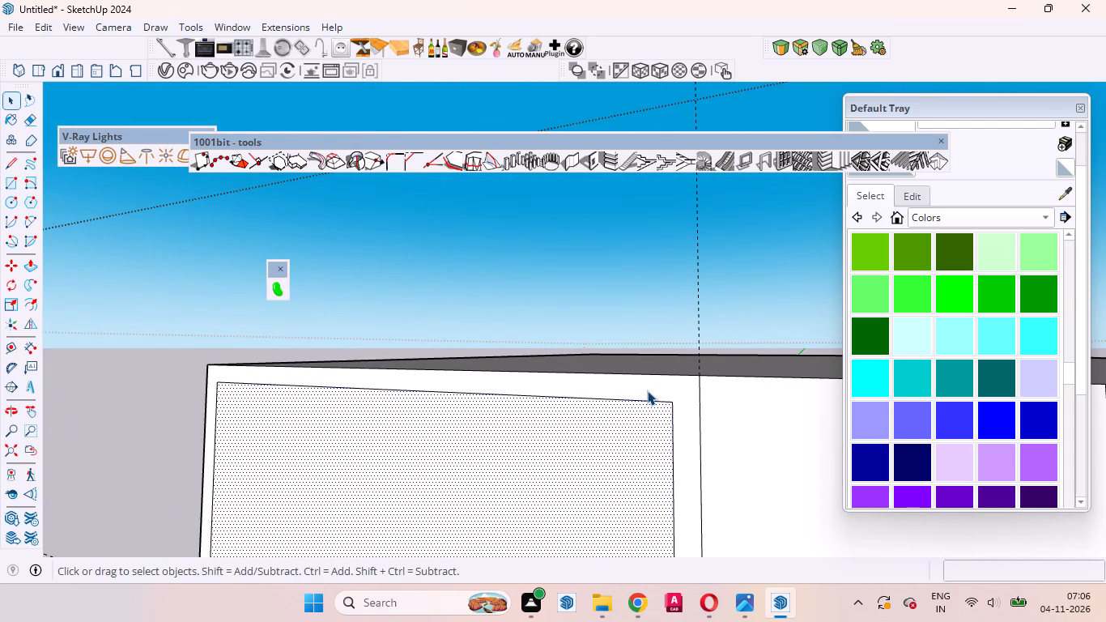
key("a")
key("space")
key("t")
scroll(636, 369, "down", 5)
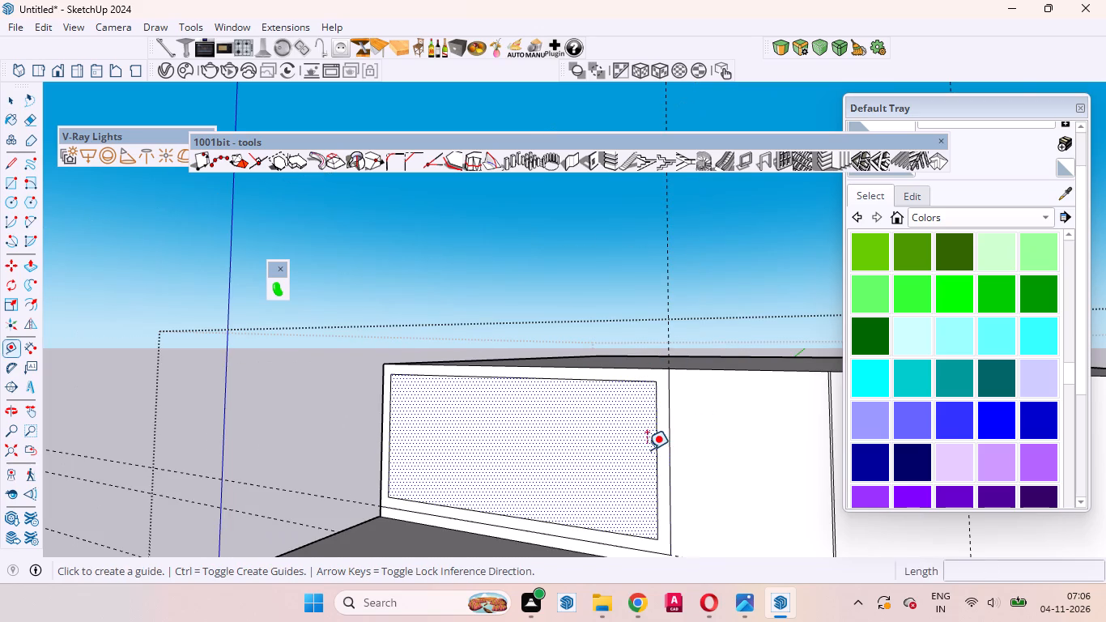
left_click(659, 442)
middle_click_drag(643, 444, 758, 454)
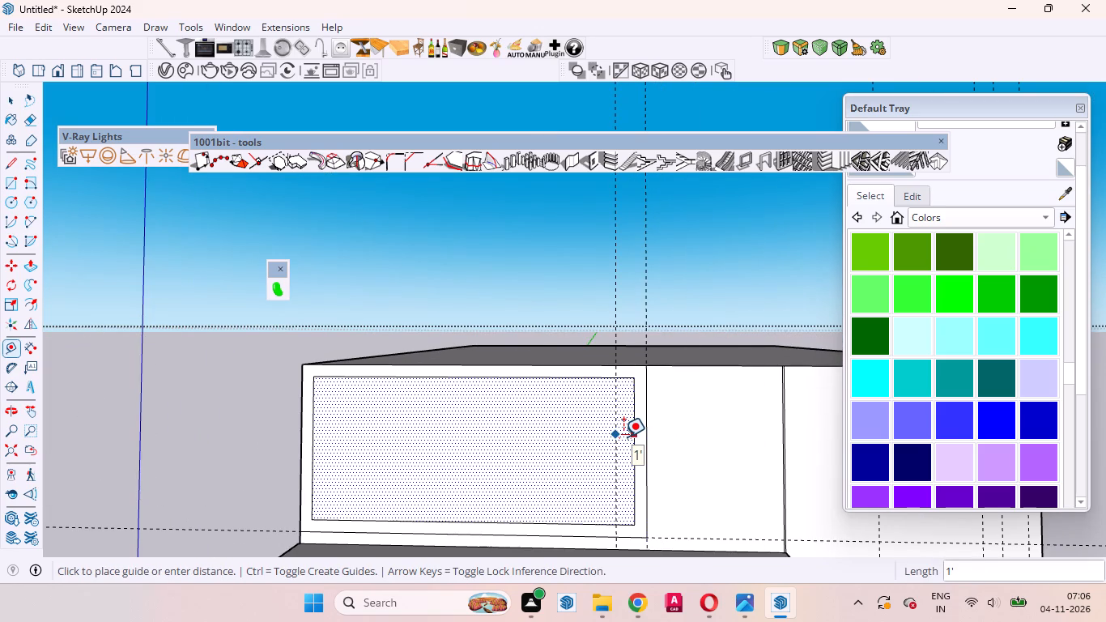
key("8")
key("Return")
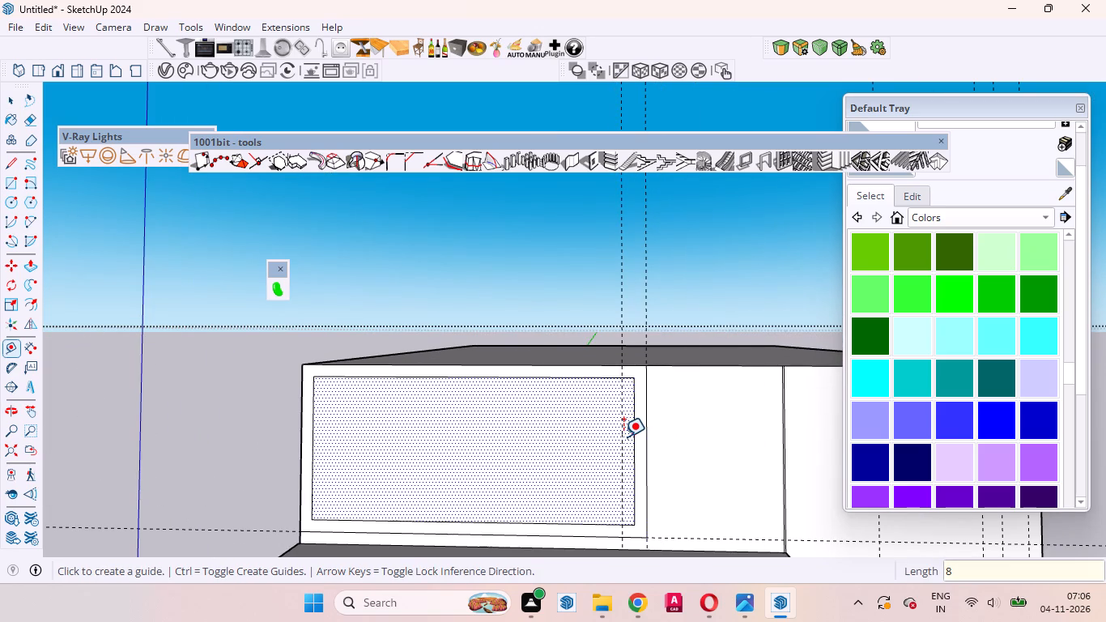
Place guides 8" inside the inner frame rectangle's top edge, remaining side edge and bottom edge.
scroll(597, 410, "up", 6)
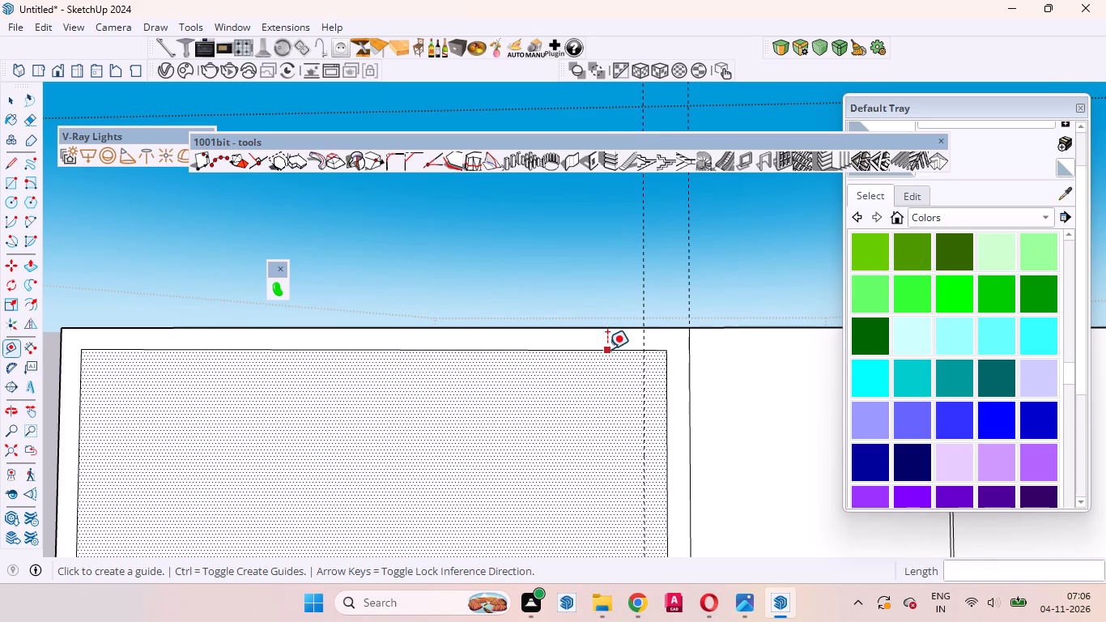
left_click(607, 349)
key("8")
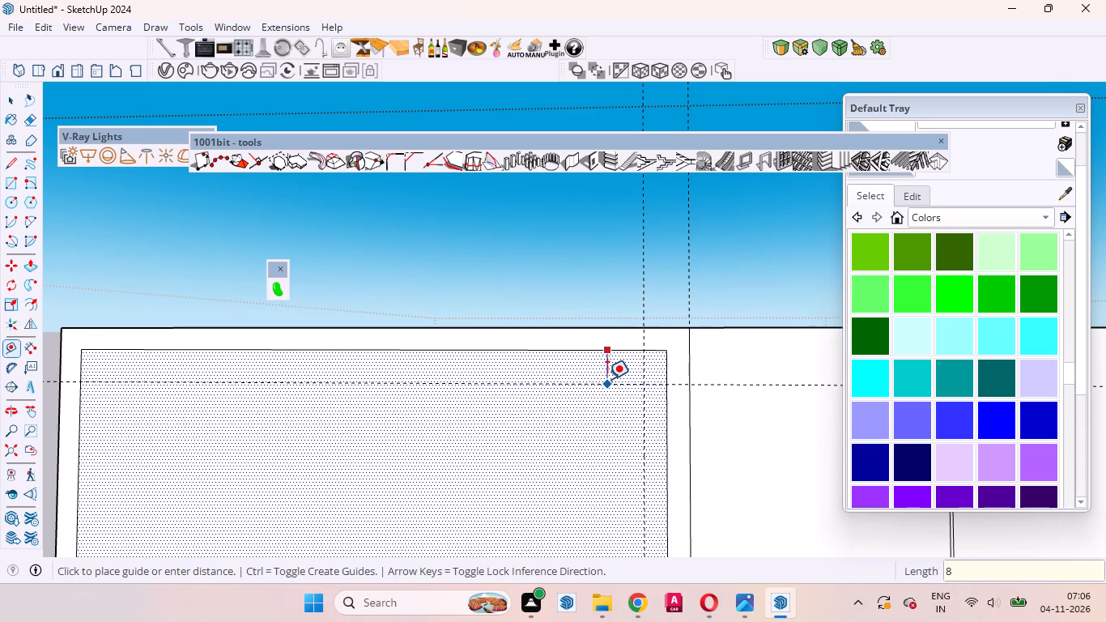
key("Return")
scroll(611, 364, "down", 10)
scroll(644, 415, "up", 11)
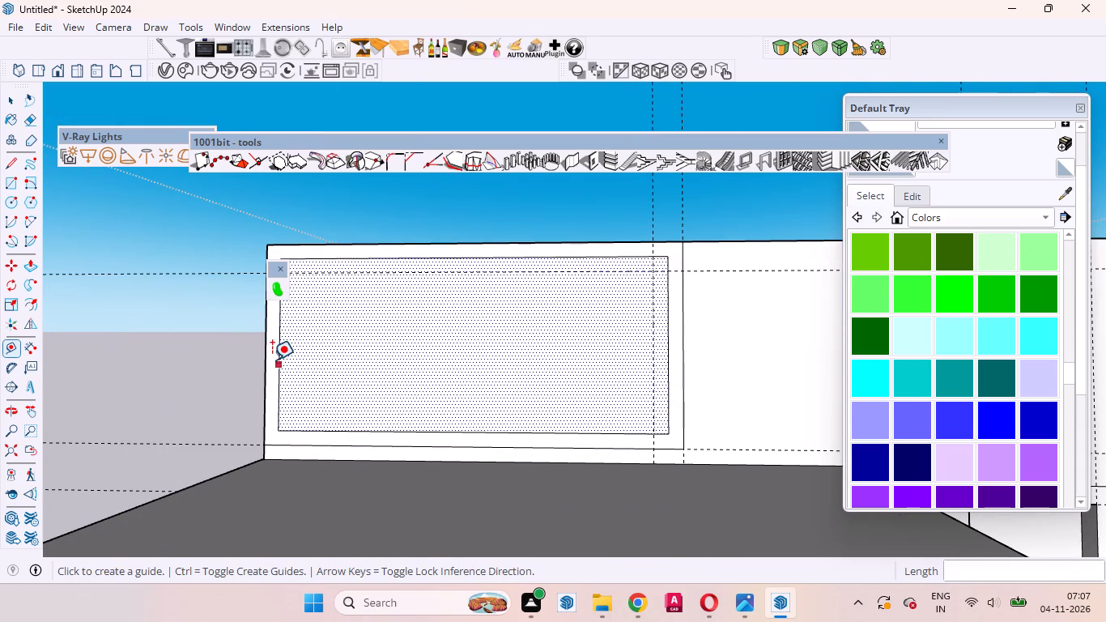
left_click(279, 351)
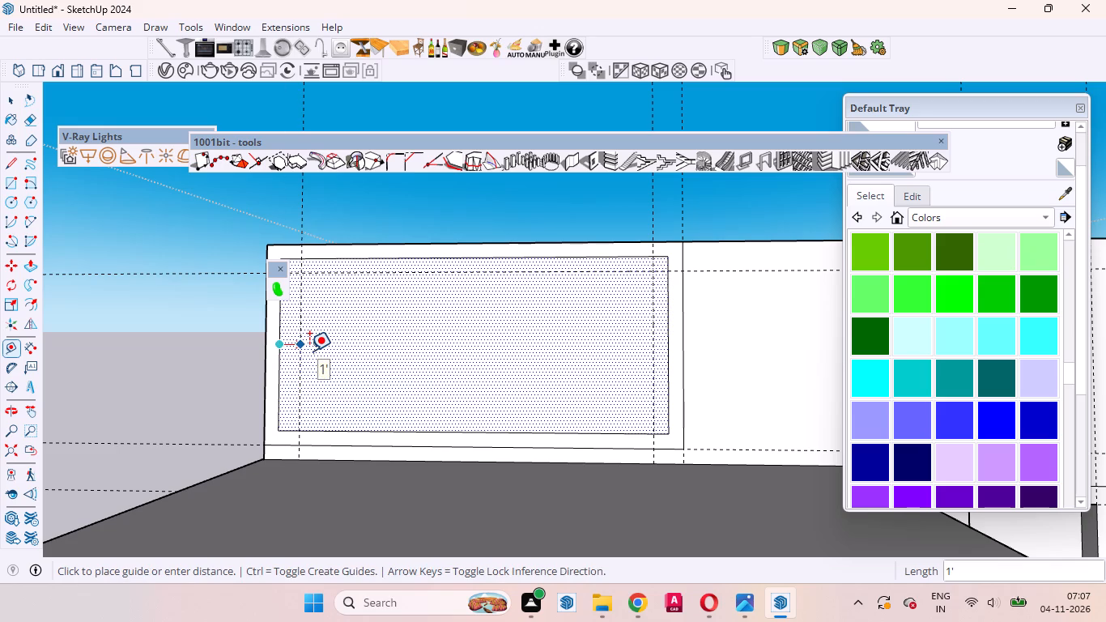
key("8")
key("Return")
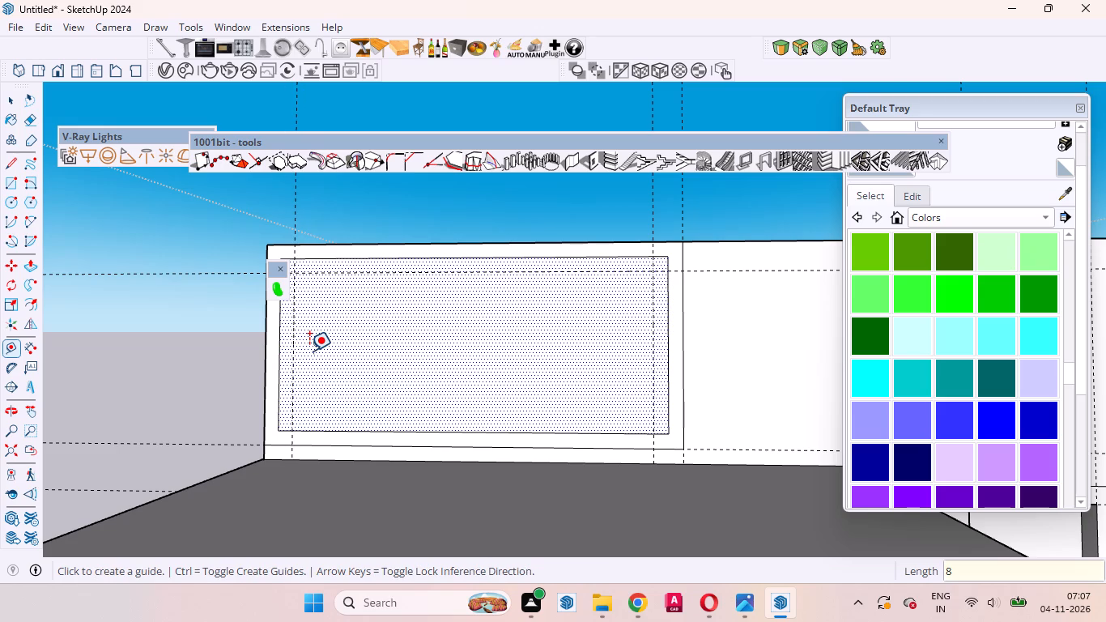
left_click(359, 427)
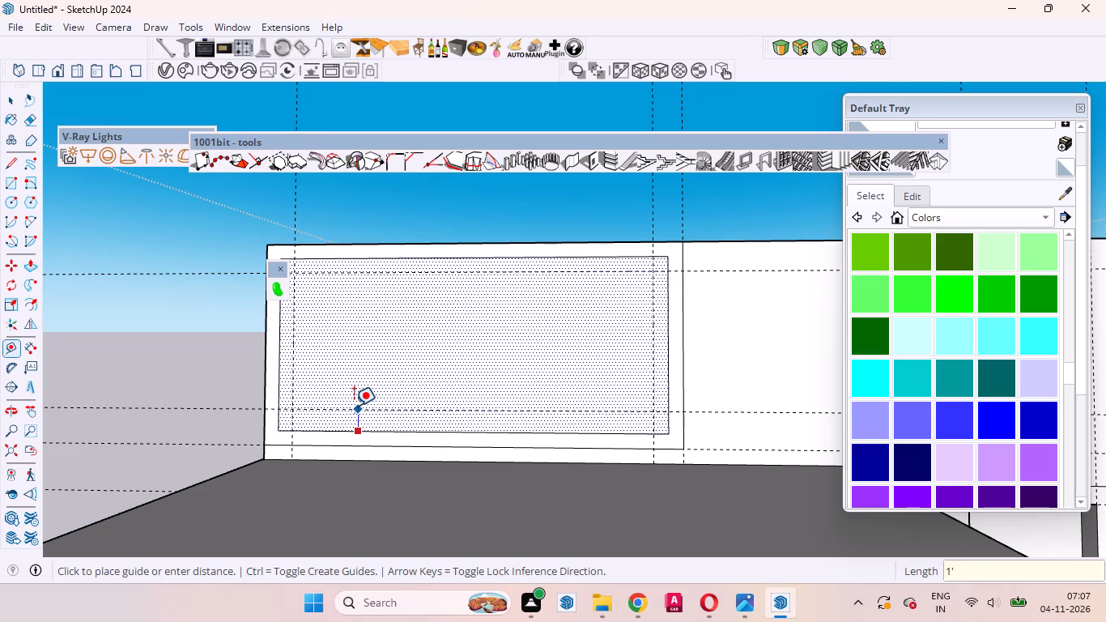
key("8")
key("Return")
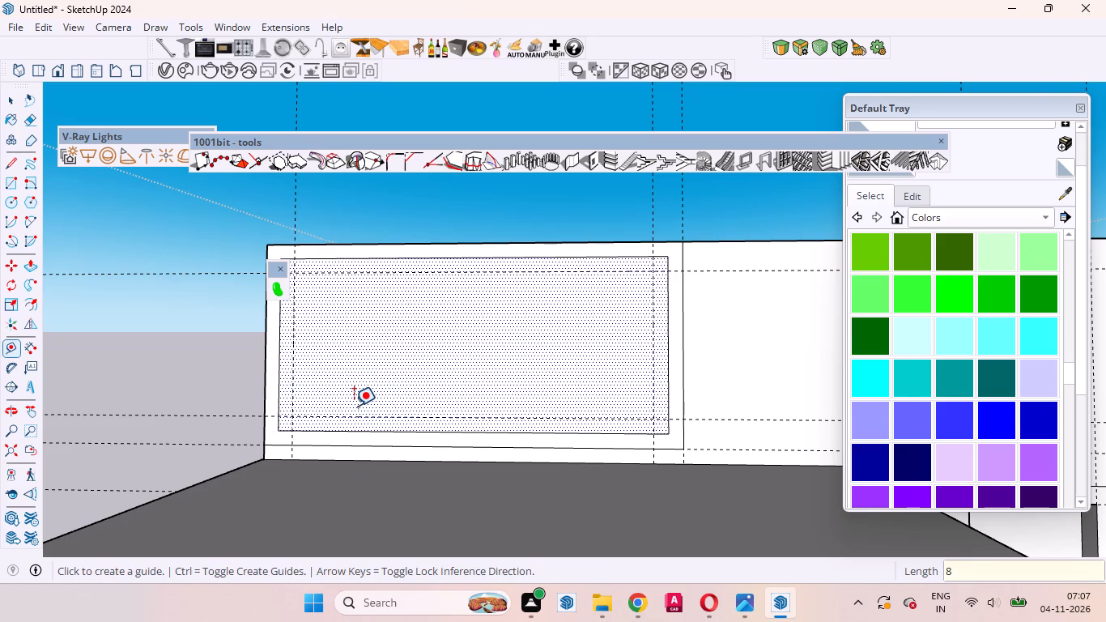
Round the inner rectangle's top and bottom corners on the side away from the wall's outer edge, using tangent arcs ending at the 8" guides.
scroll(545, 415, "down", 9)
scroll(620, 364, "up", 5)
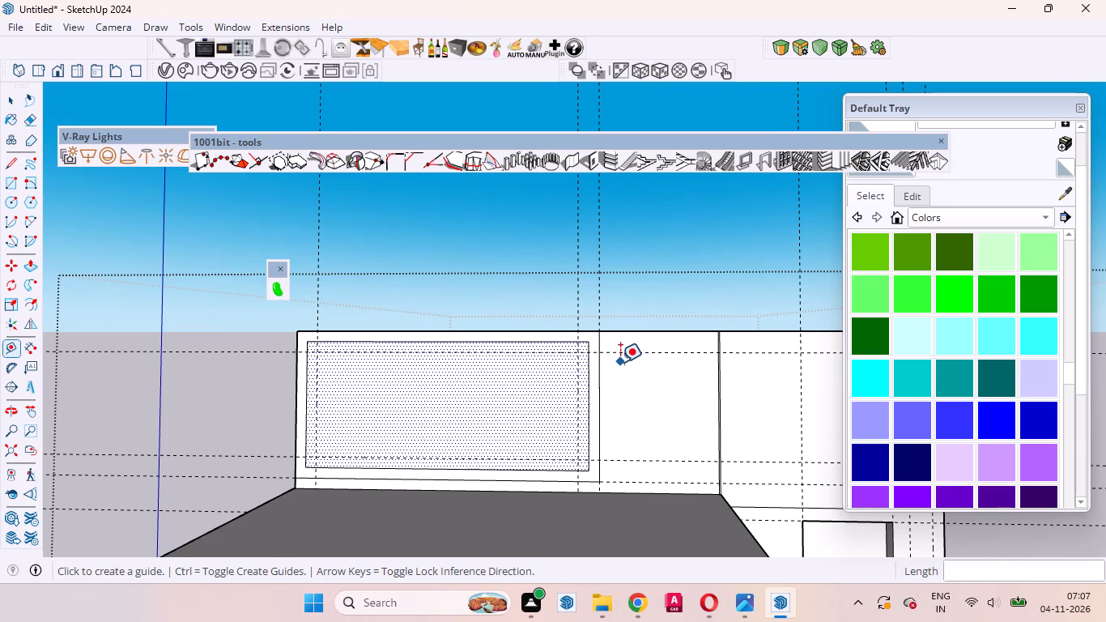
key("space")
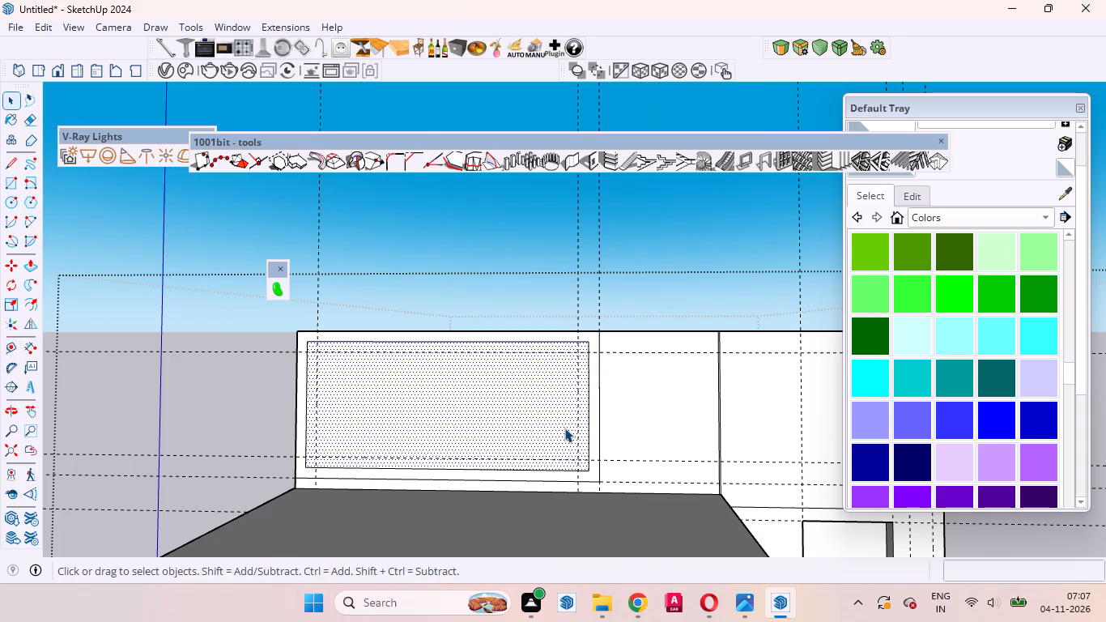
key("a")
key("Return")
scroll(564, 384, "up", 6)
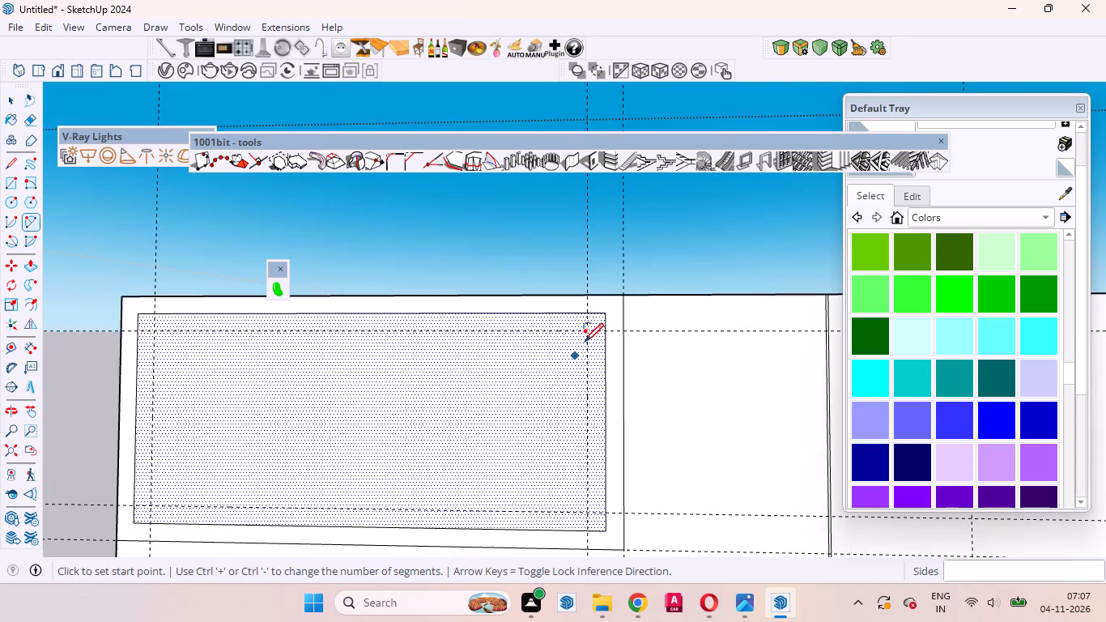
scroll(585, 342, "up", 9)
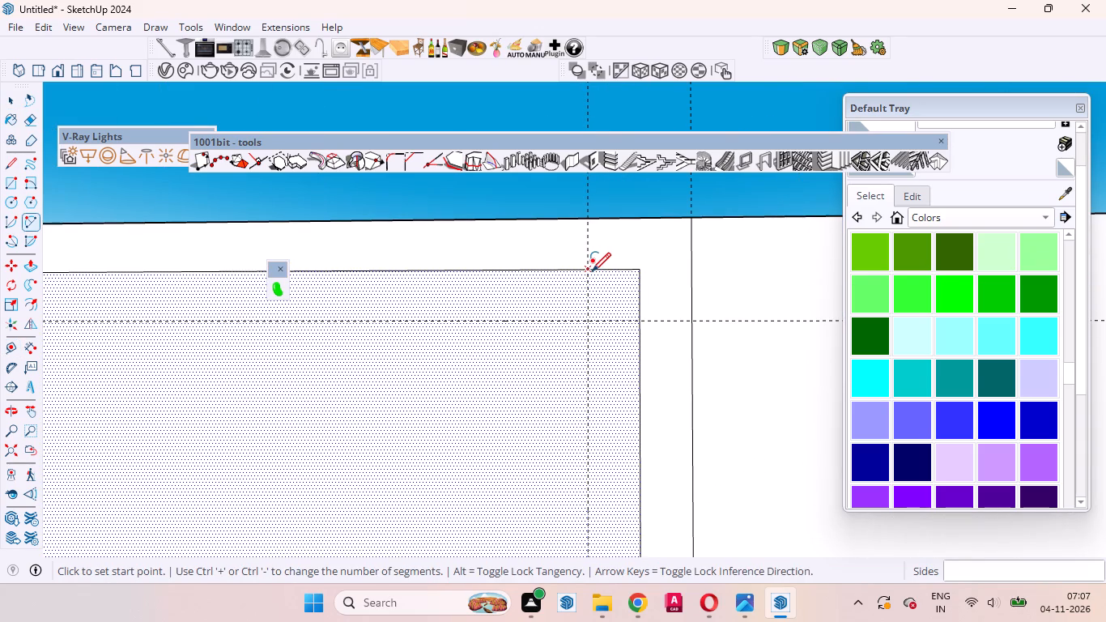
left_click(592, 271)
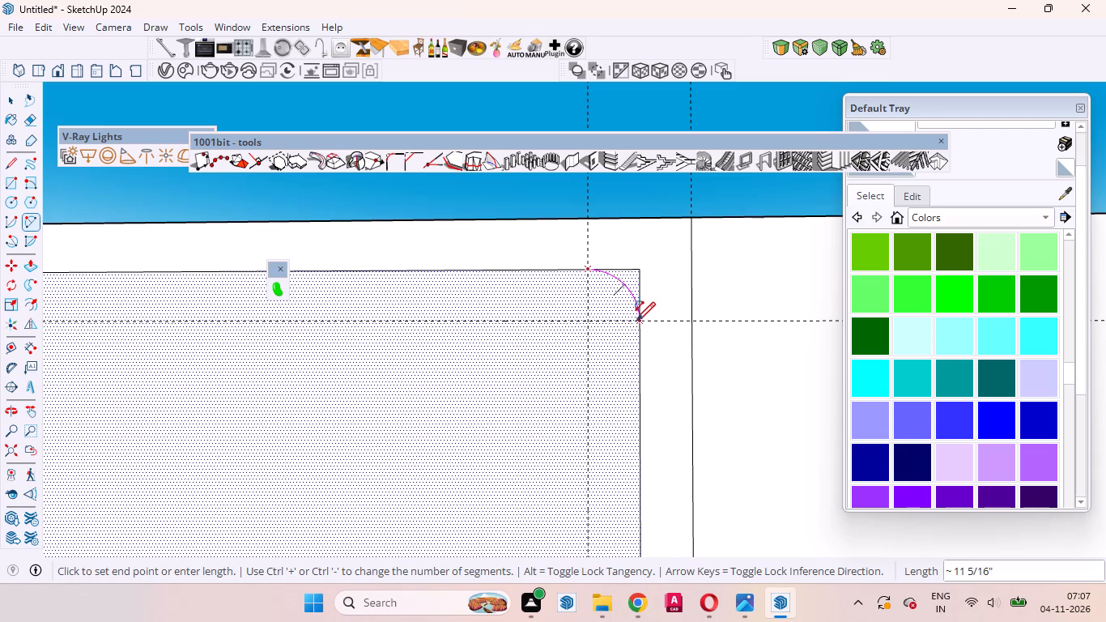
double_click(636, 322)
scroll(662, 273, "down", 9)
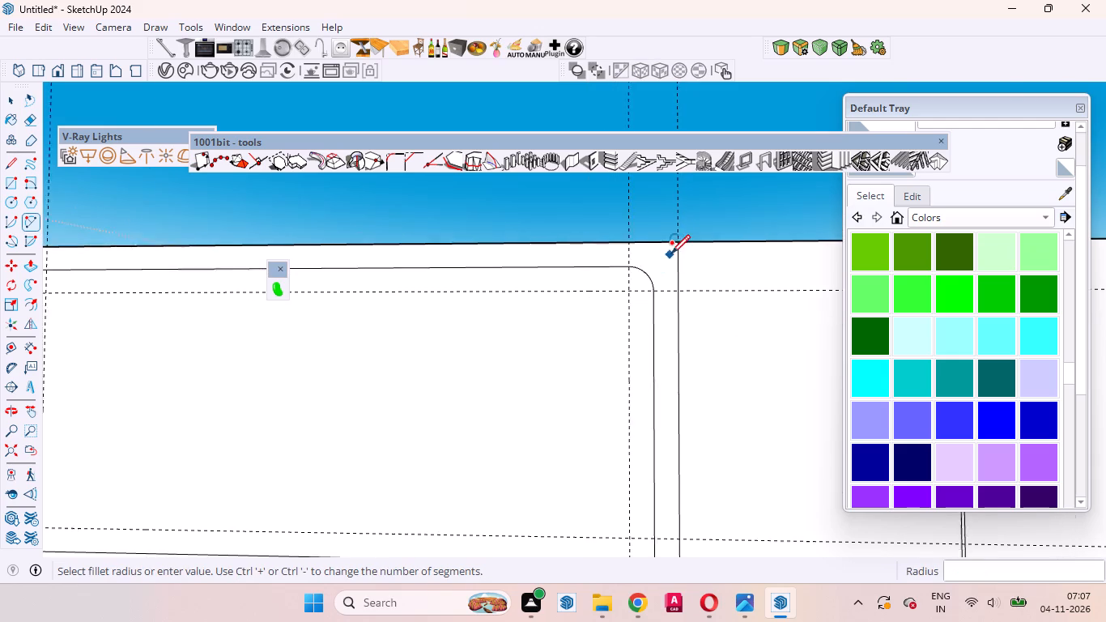
scroll(671, 253, "down", 6)
scroll(697, 390, "up", 14)
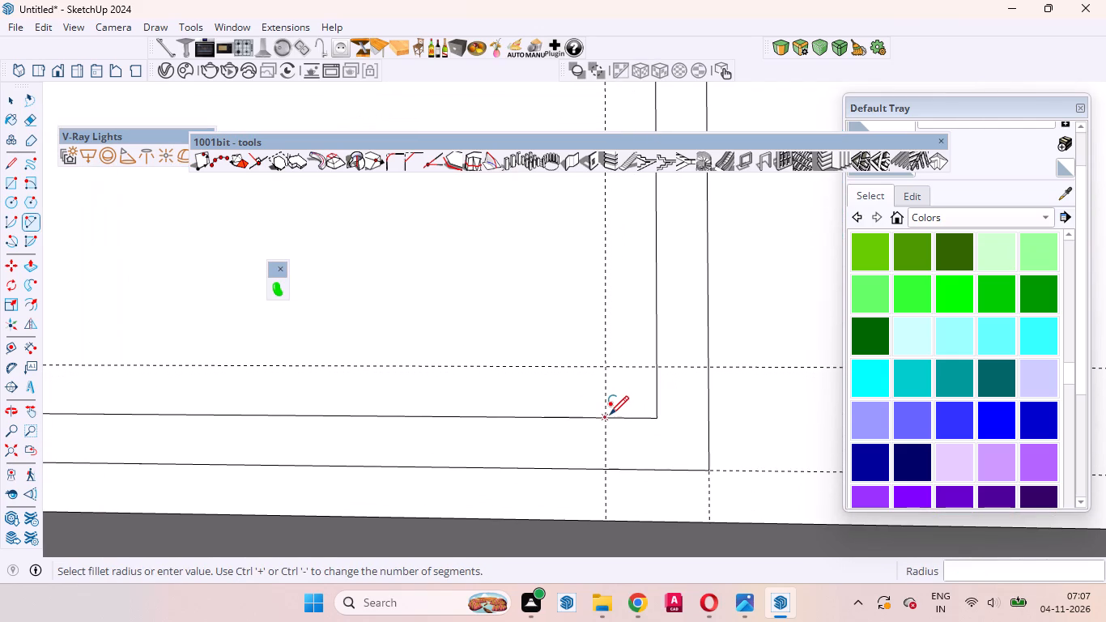
left_click(610, 415)
double_click(656, 368)
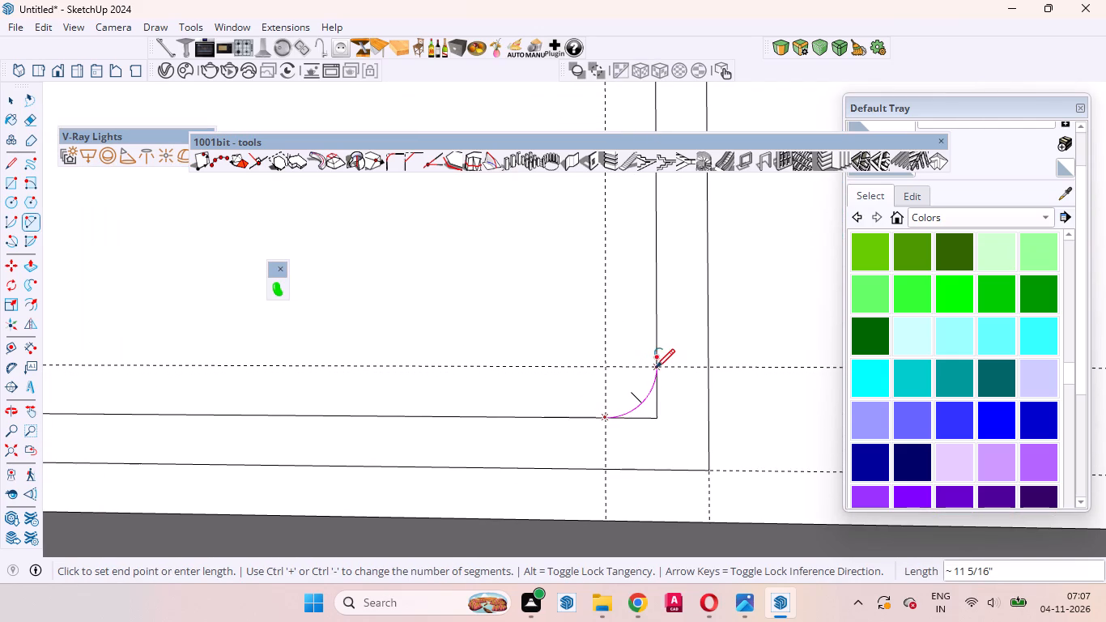
Round the inner rectangle's bottom and top corners nearest the wall's outer edge with tangent arcs ending at the 8" guides.
scroll(745, 362, "down", 20)
scroll(745, 362, "down", 1)
scroll(502, 374, "up", 3)
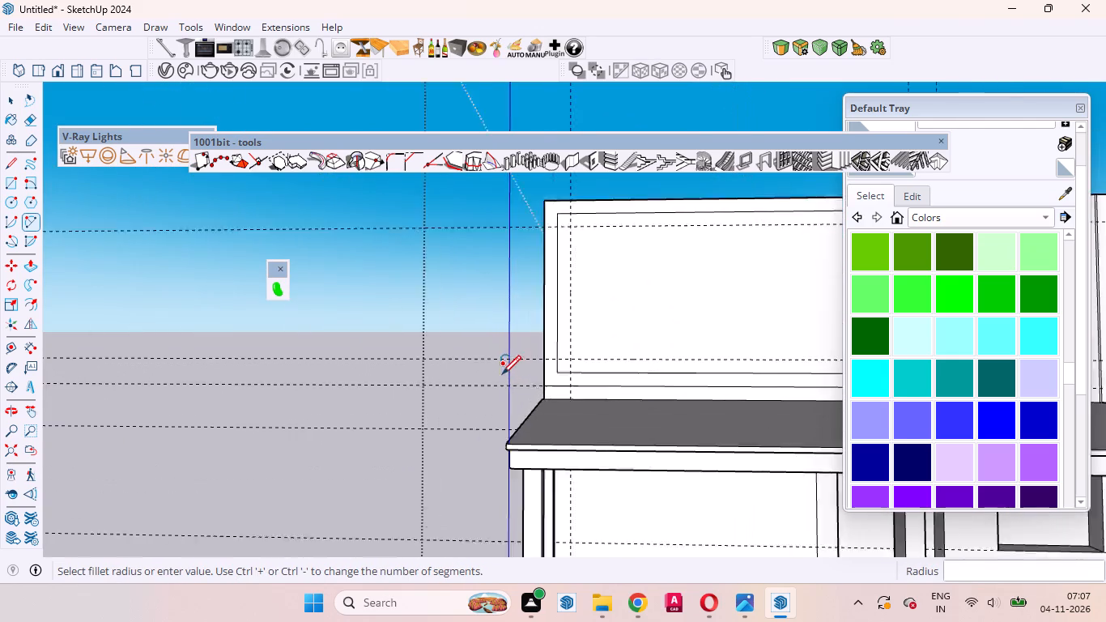
scroll(502, 374, "up", 10)
left_click(635, 327)
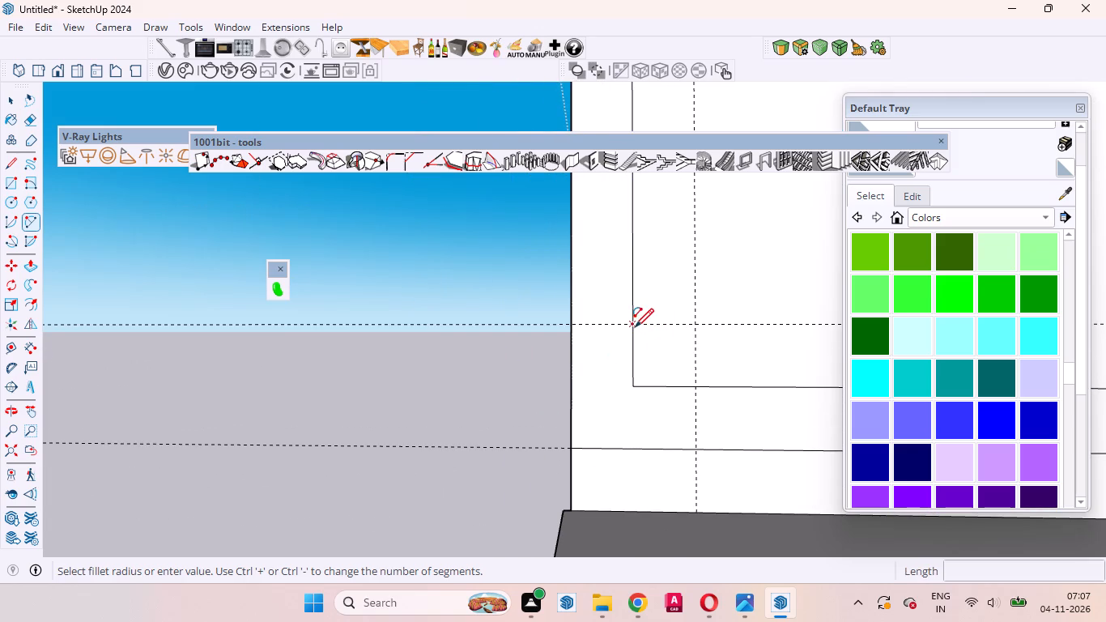
double_click(692, 386)
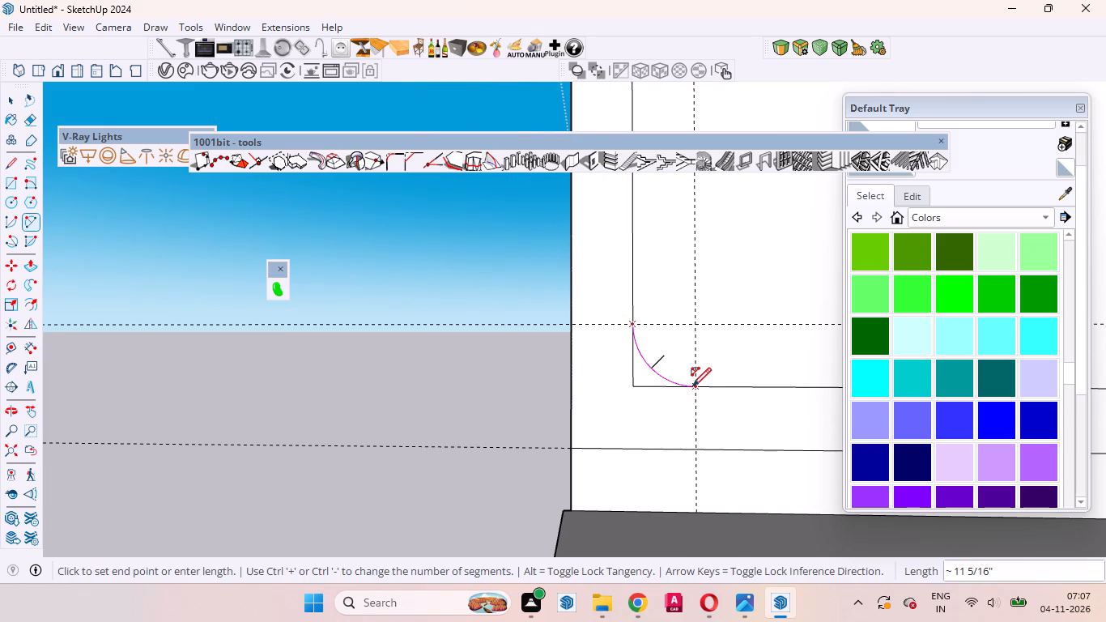
scroll(640, 414, "down", 1)
scroll(640, 415, "up", 1)
scroll(640, 415, "down", 12)
scroll(643, 430, "up", 1)
scroll(643, 430, "down", 3)
scroll(647, 191, "up", 3)
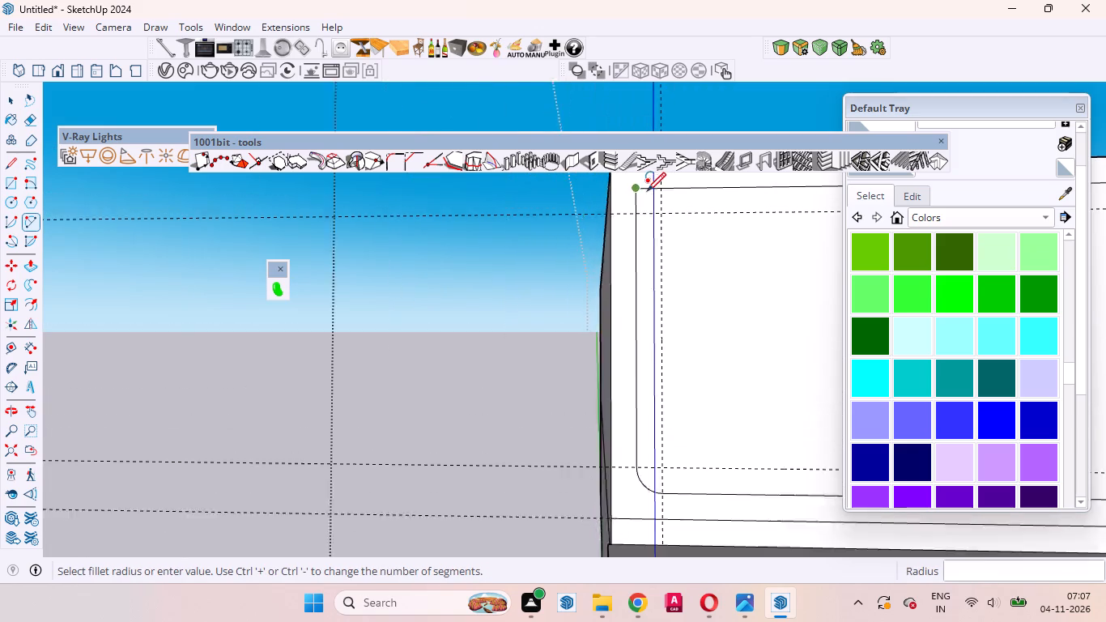
scroll(647, 191, "up", 6)
left_click(626, 228)
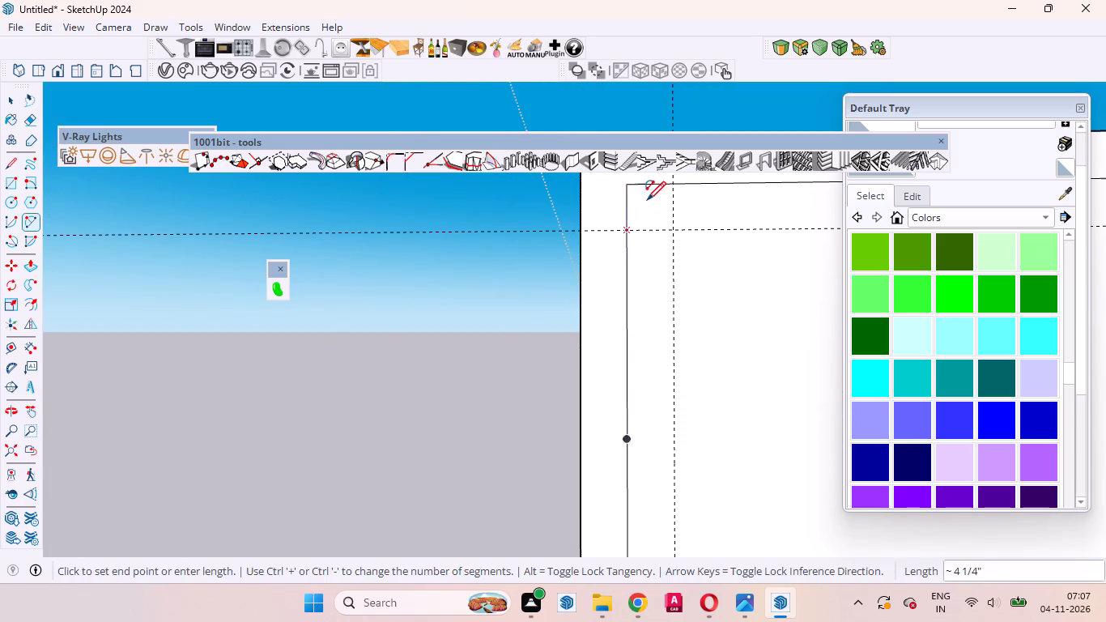
double_click(674, 185)
scroll(613, 306, "down", 4)
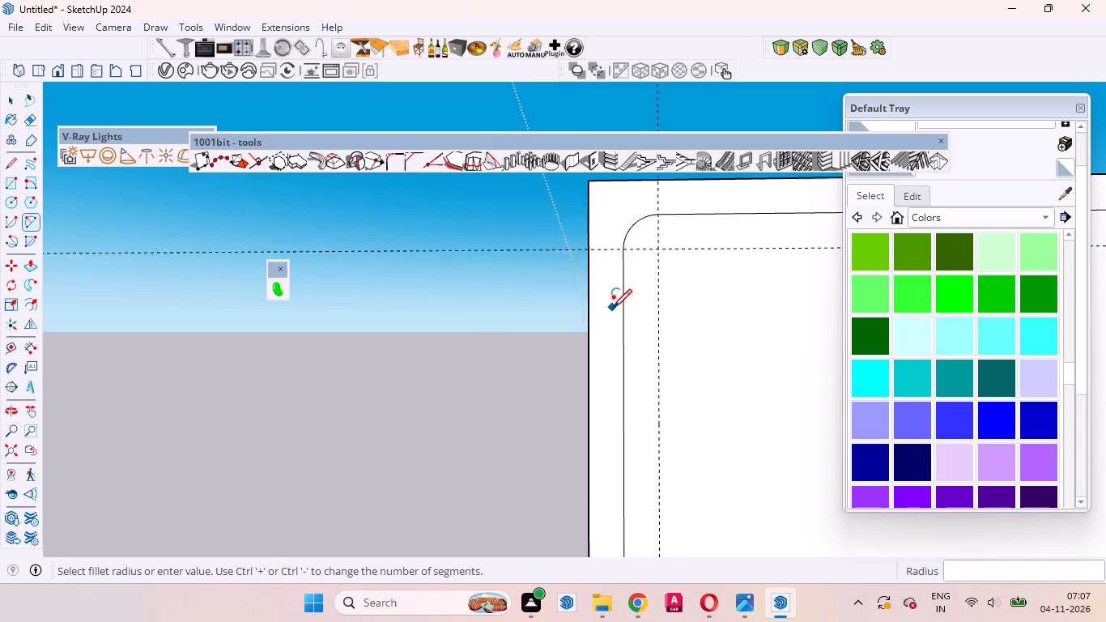
scroll(613, 308, "down", 6)
key("space")
Place a vertical guide on the upper front wall 8" in from its outer vertical edge.
scroll(609, 283, "down", 6)
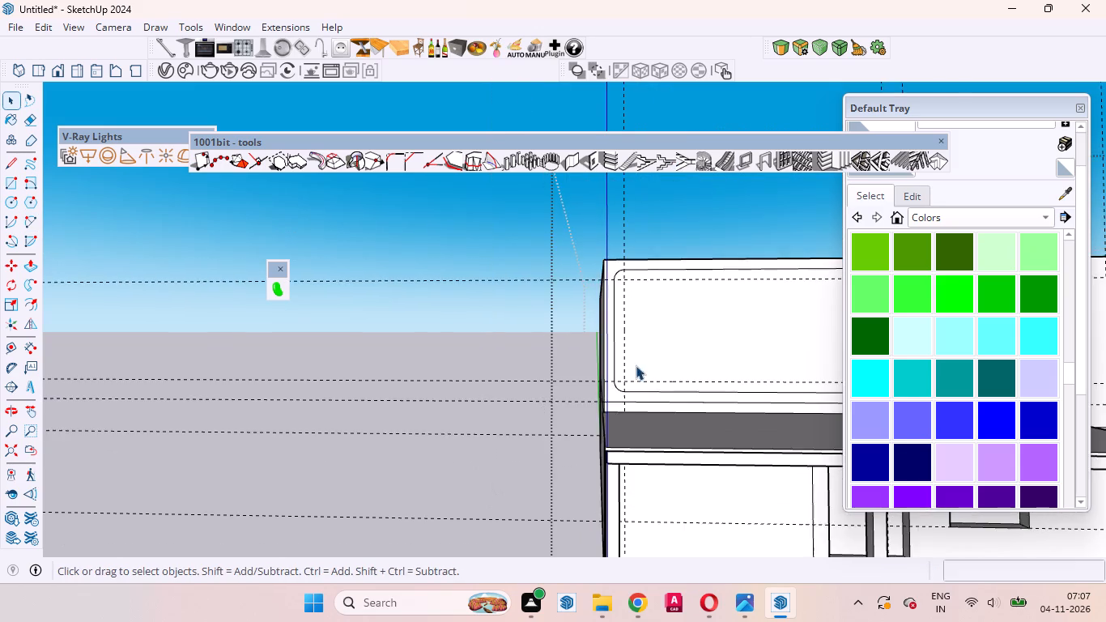
scroll(637, 379, "up", 5)
middle_click_drag(637, 381, 609, 407)
scroll(598, 398, "down", 9)
scroll(593, 273, "up", 4)
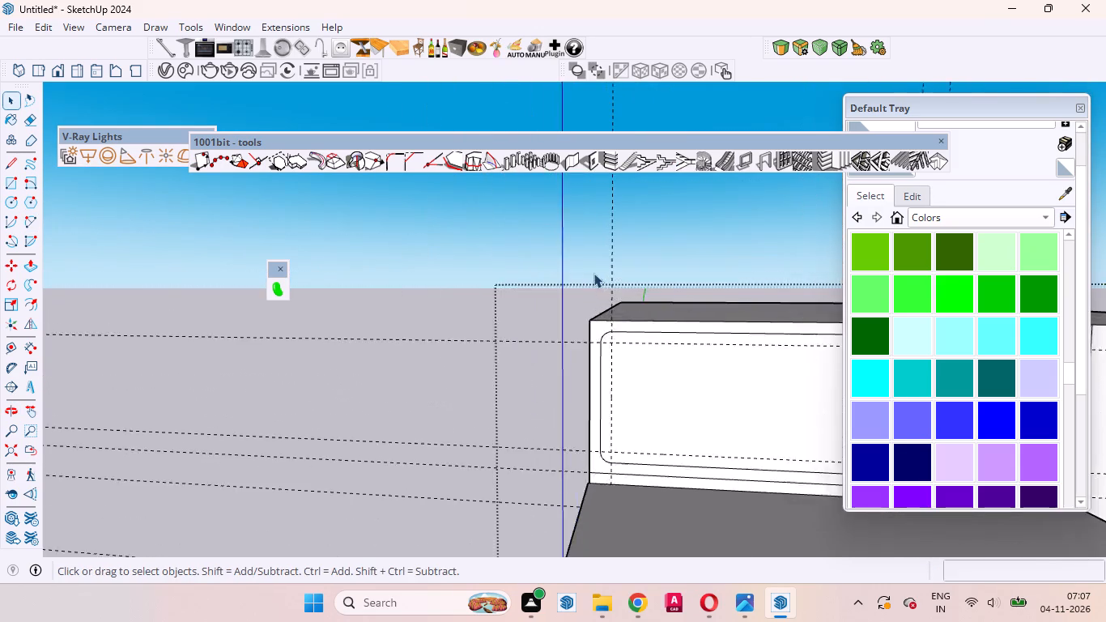
scroll(586, 322, "up", 8)
scroll(599, 359, "down", 5)
scroll(613, 376, "up", 3)
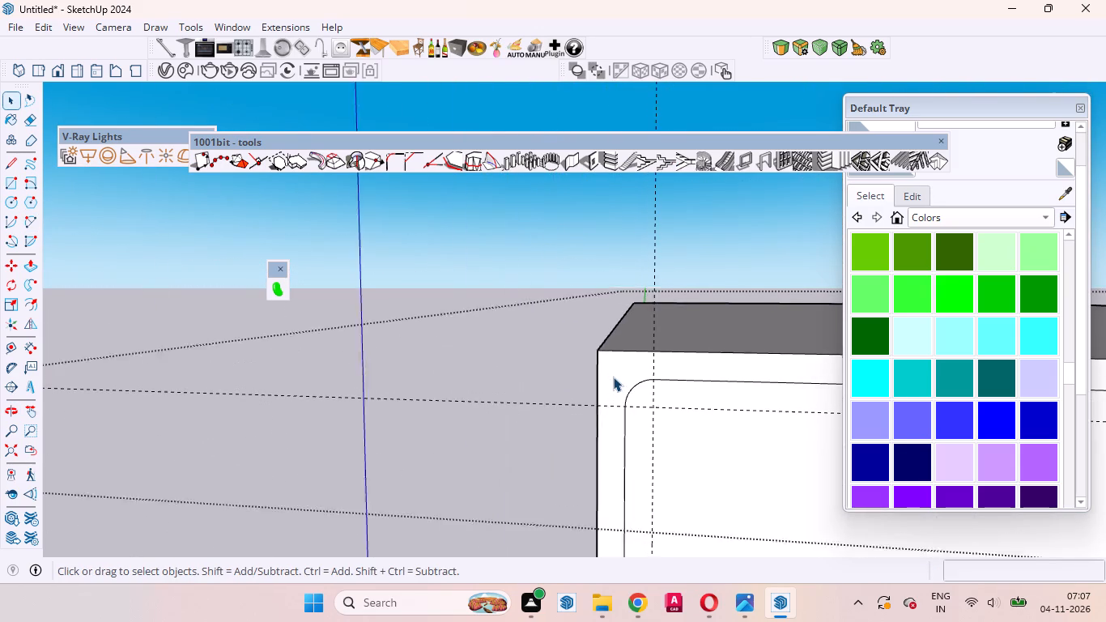
scroll(613, 377, "up", 1)
scroll(613, 377, "down", 2)
scroll(613, 379, "up", 4)
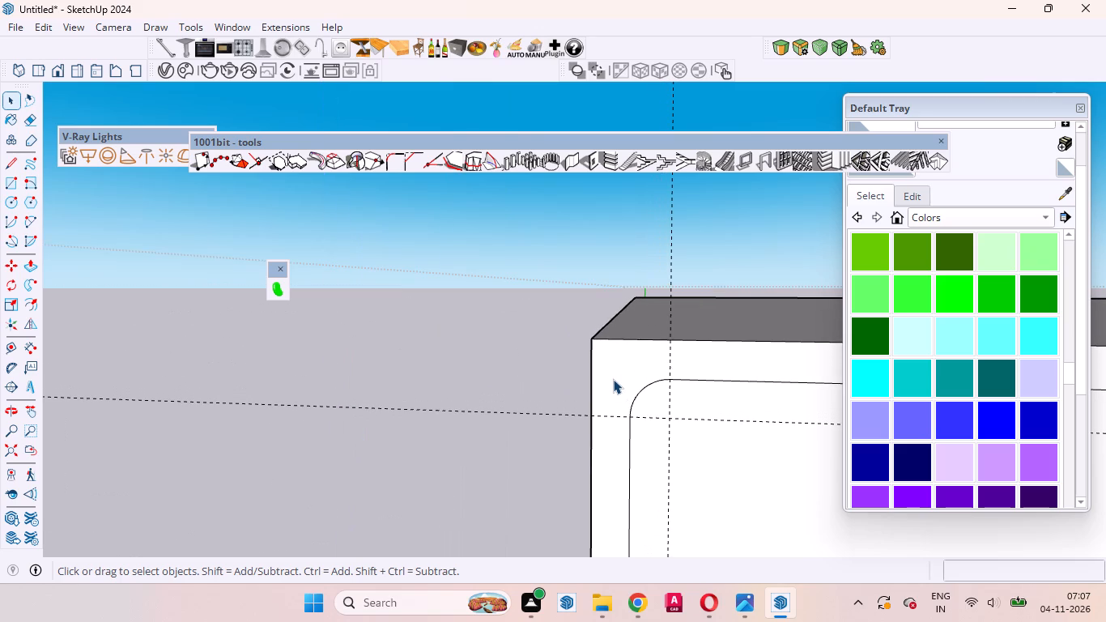
key("t")
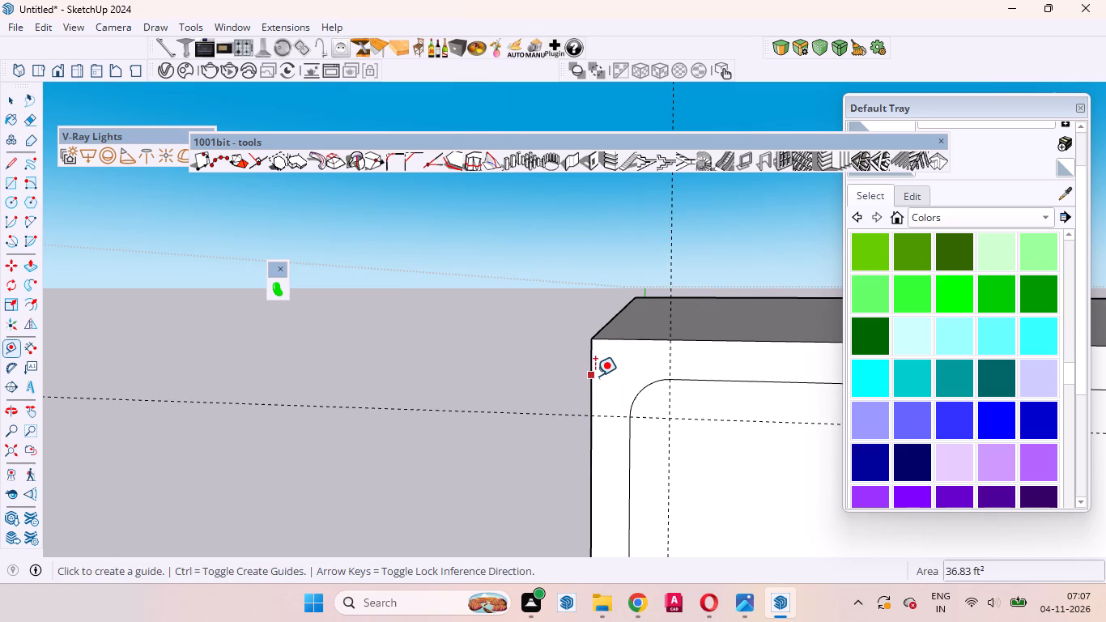
left_click(595, 376)
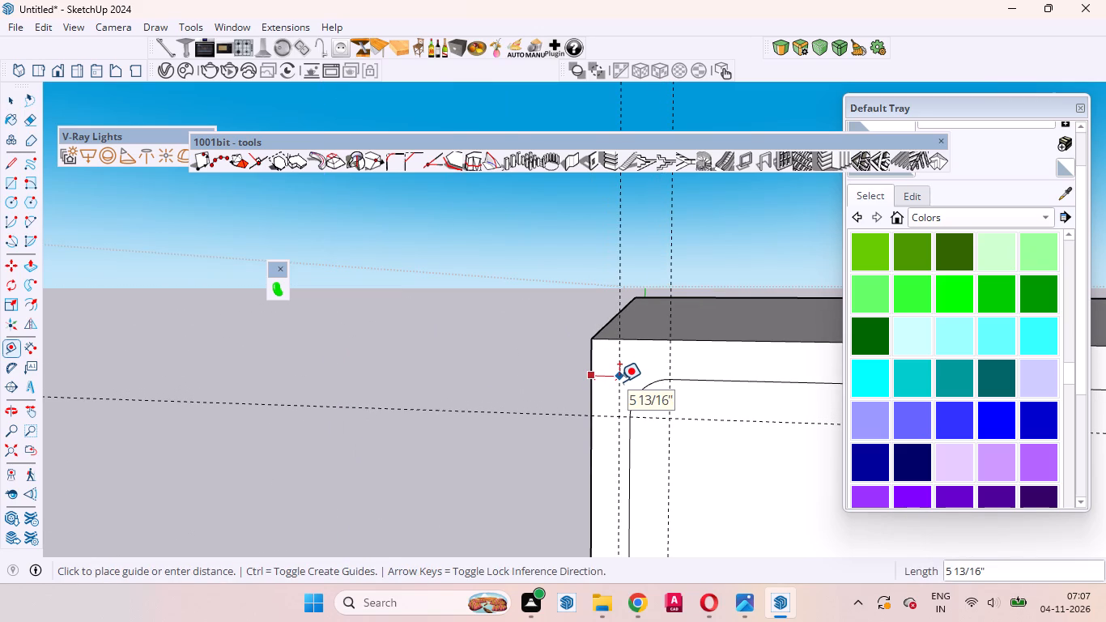
key("8")
key("Return")
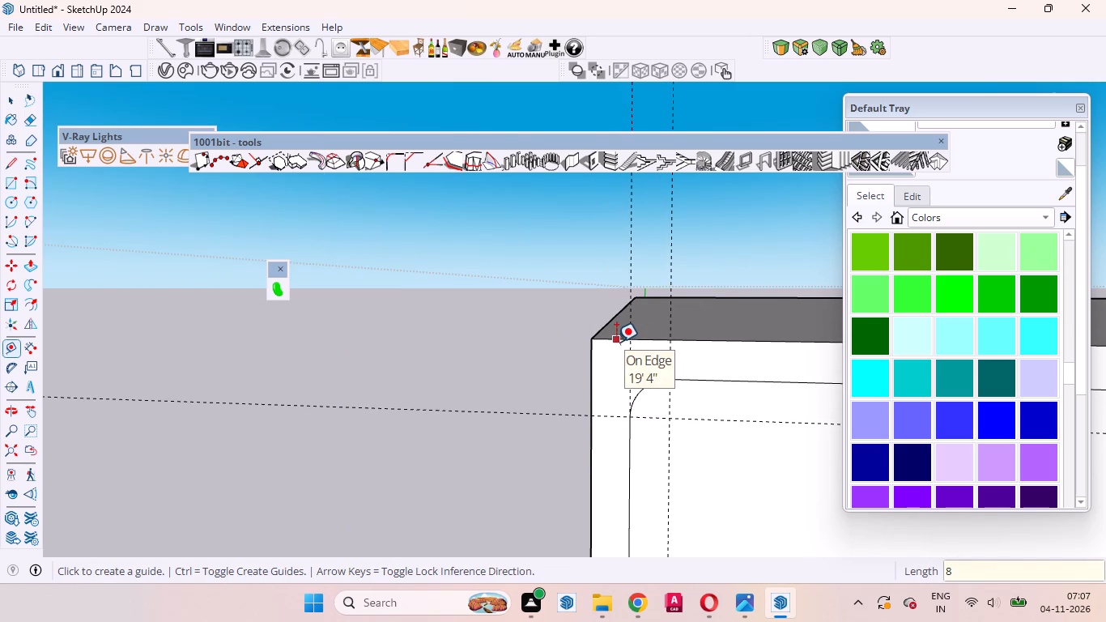
Place a guide 8" below the upper wall's top edge and round the frame's outer top corner with a tangent arc ending at the 8" guides.
left_click(616, 342)
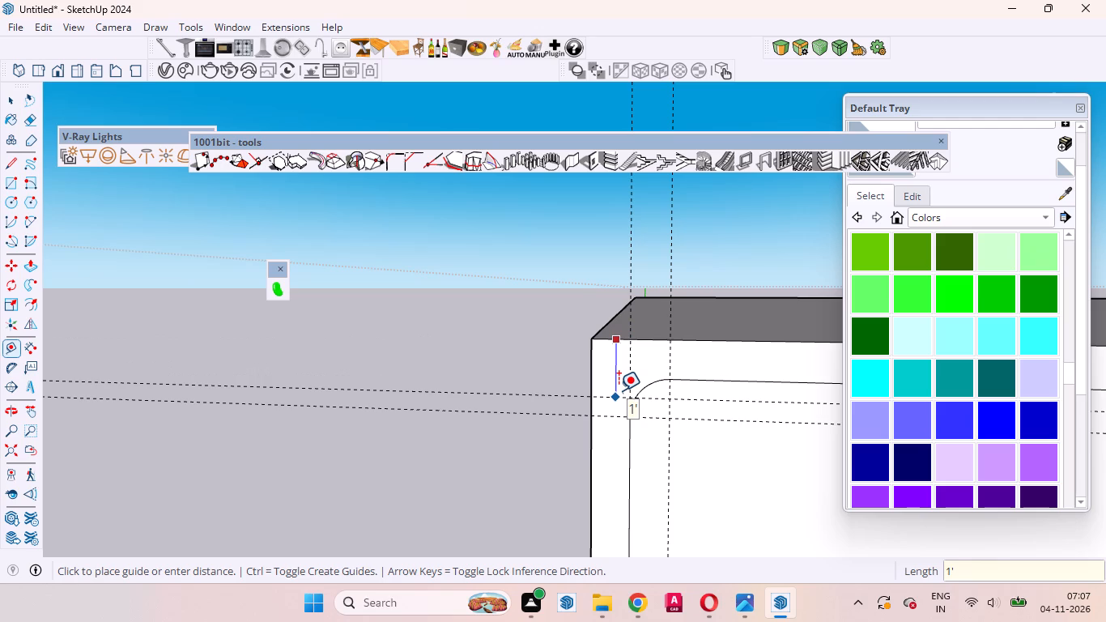
key("8")
key("Return")
key("space")
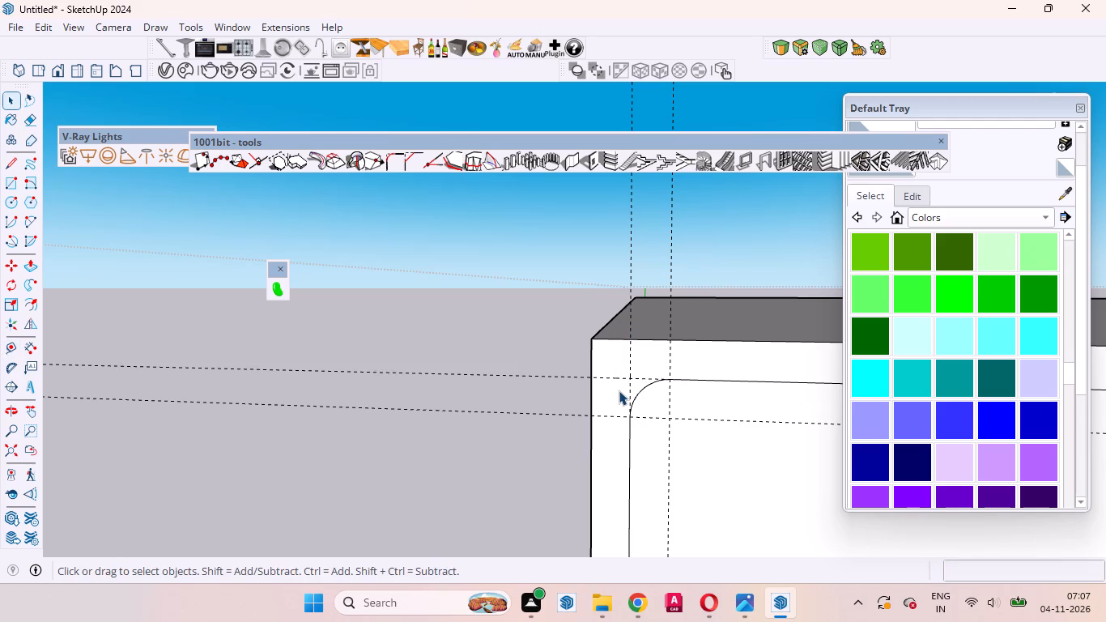
key("a")
left_click(593, 377)
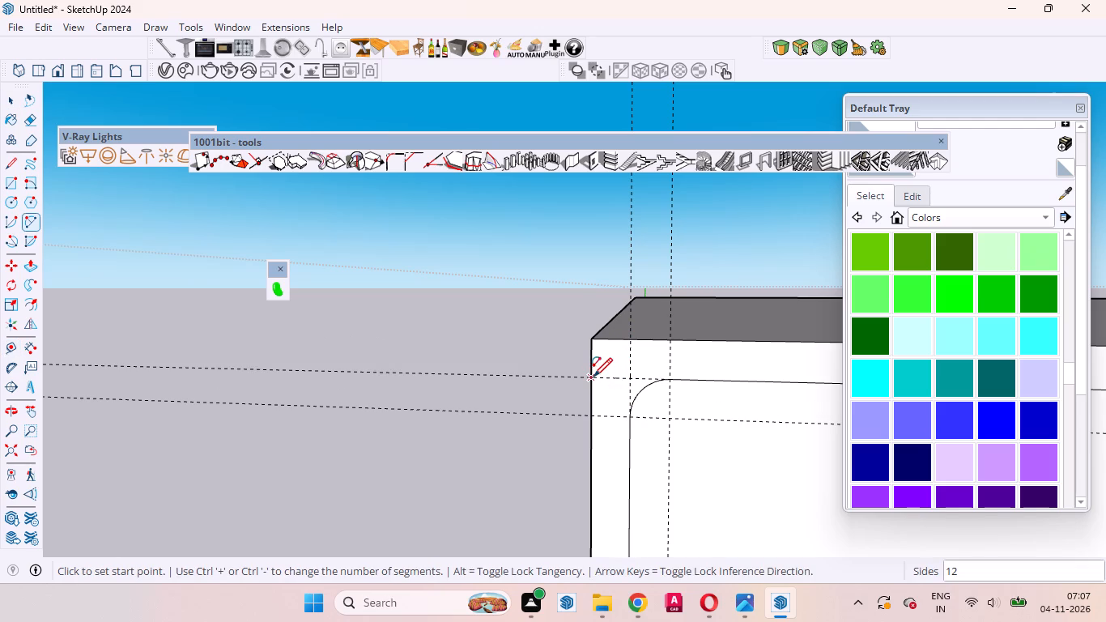
double_click(626, 343)
scroll(604, 397, "down", 10)
key("space")
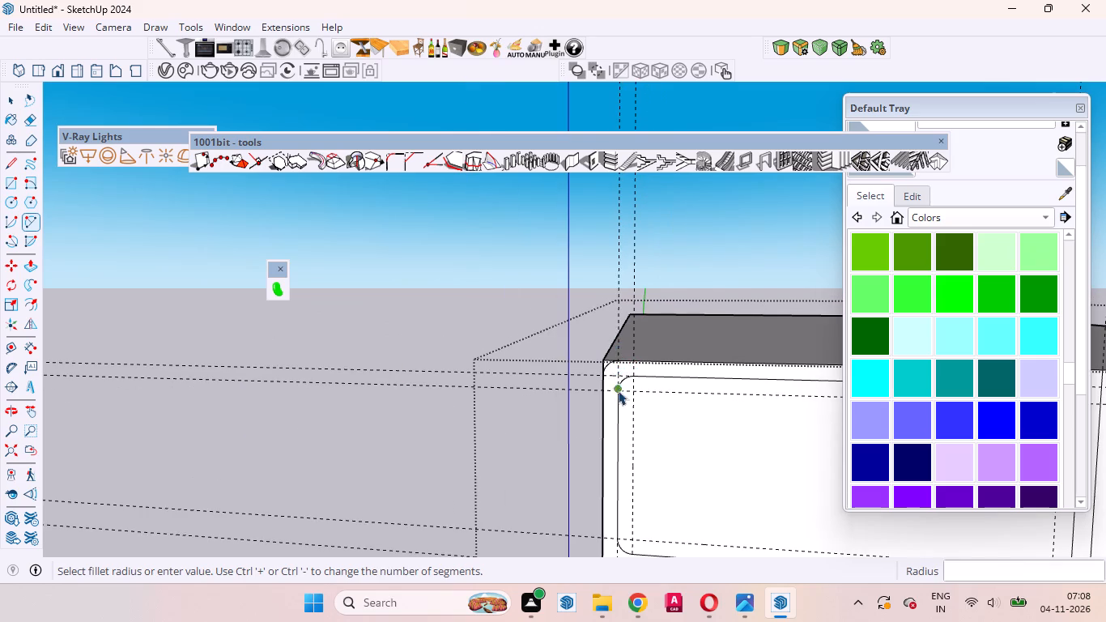
Place a guide 8" above the outer frame's bottom edge and round its bottom corner at the wall's outer edge with a tangent arc.
scroll(615, 336, "down", 5)
scroll(632, 454, "up", 15)
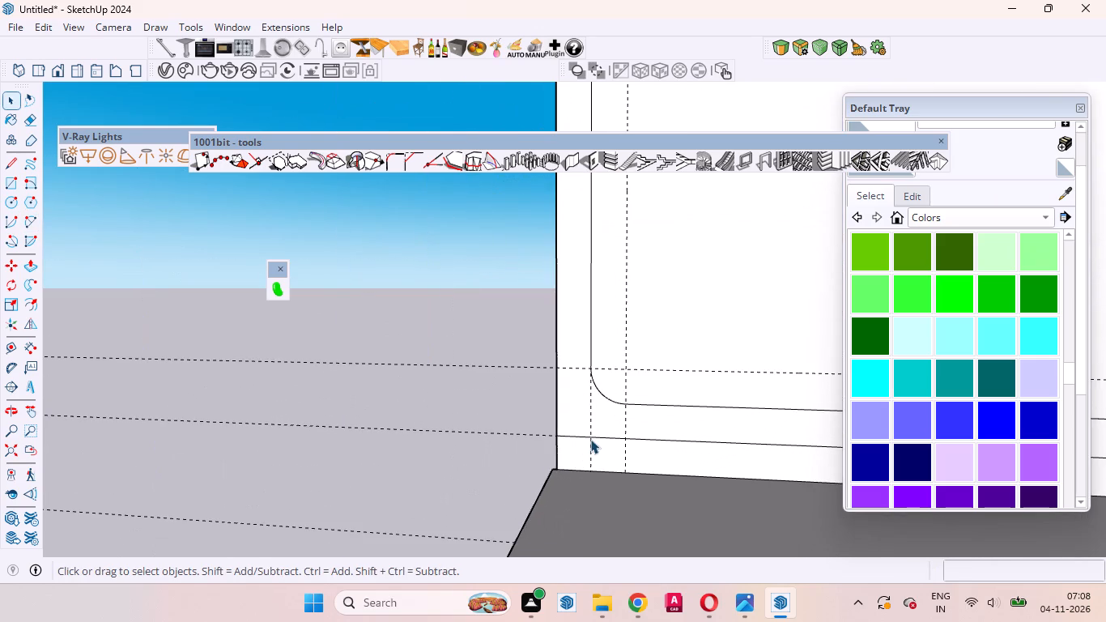
middle_click_drag(590, 439, 638, 421)
scroll(638, 421, "up", 1)
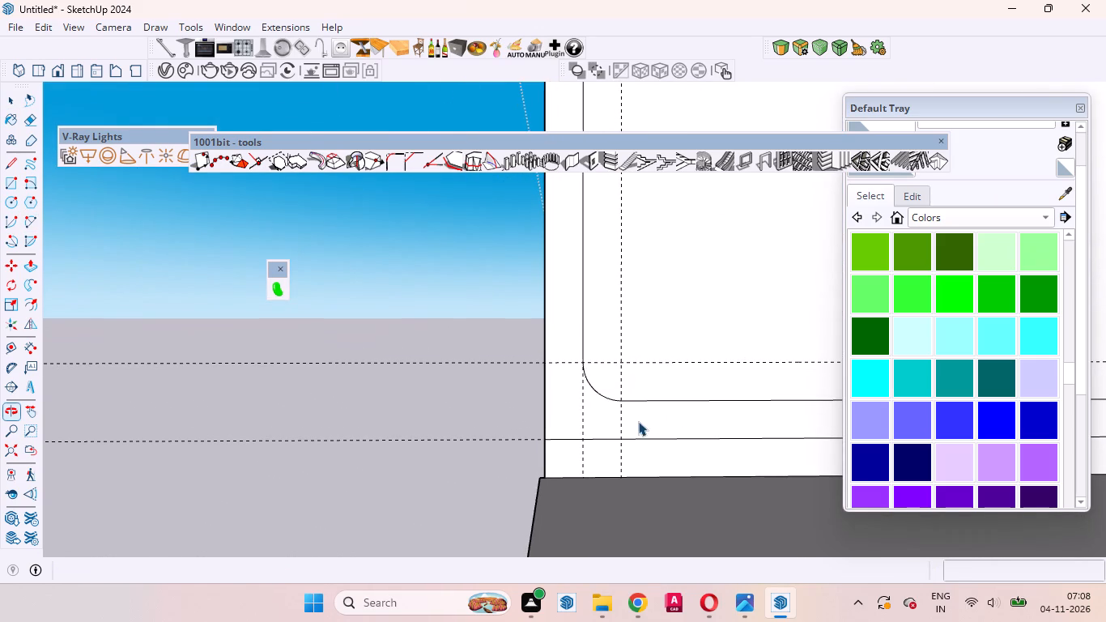
key("t")
left_click(569, 441)
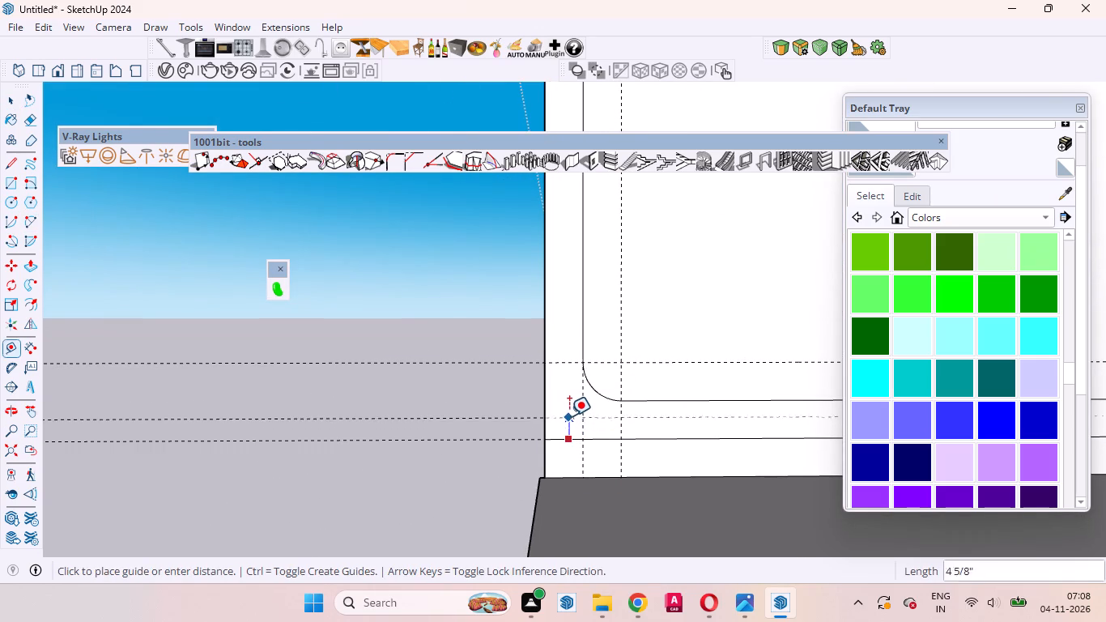
key("8")
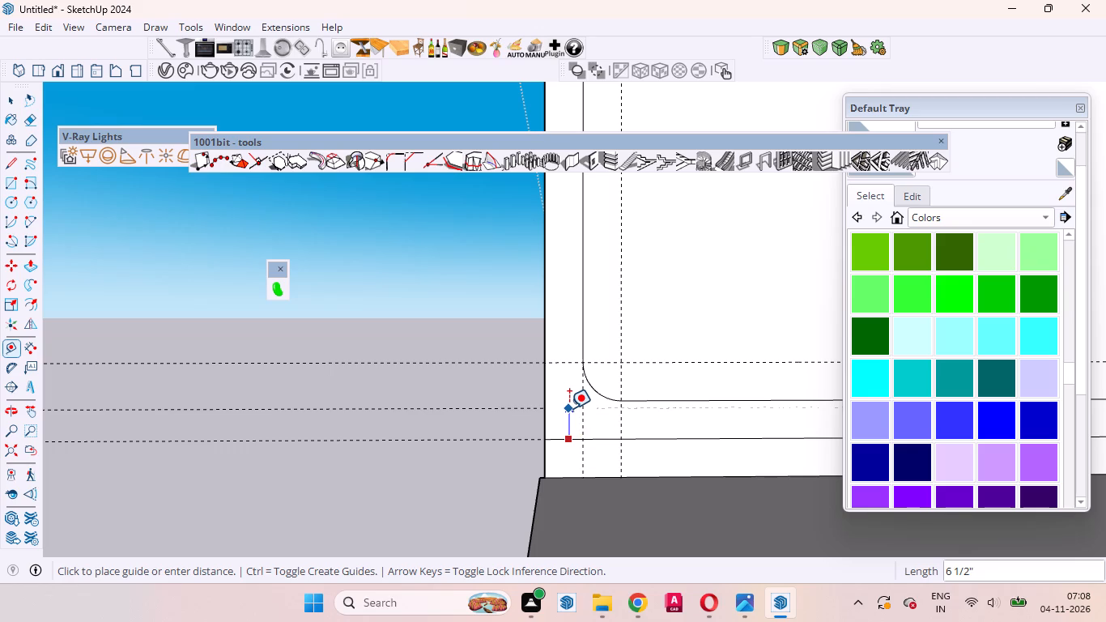
key("Return")
key("space")
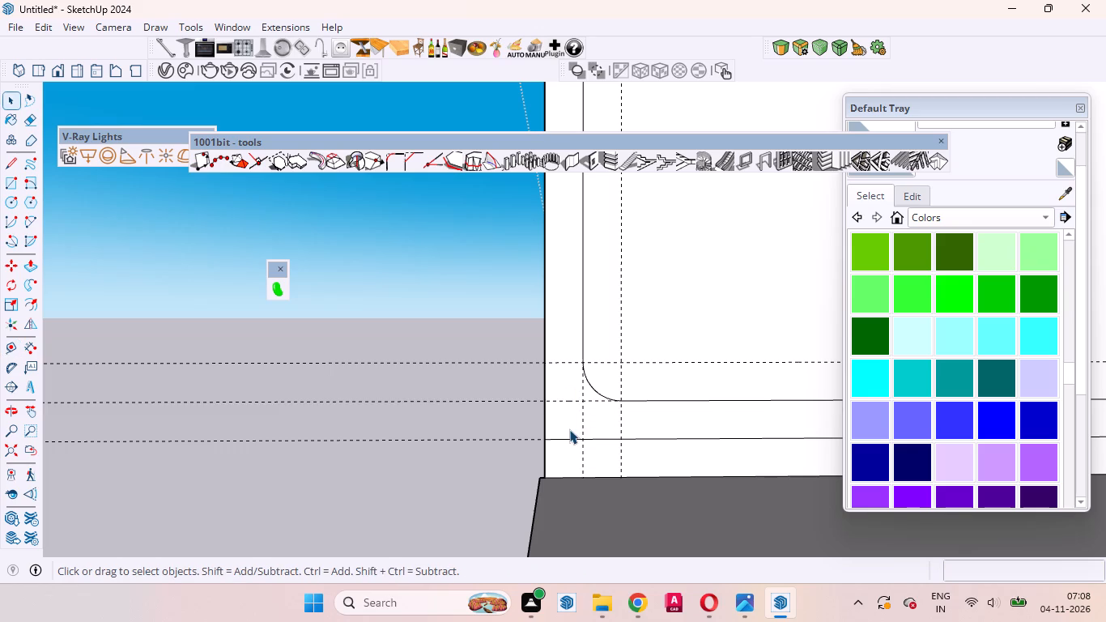
key("a")
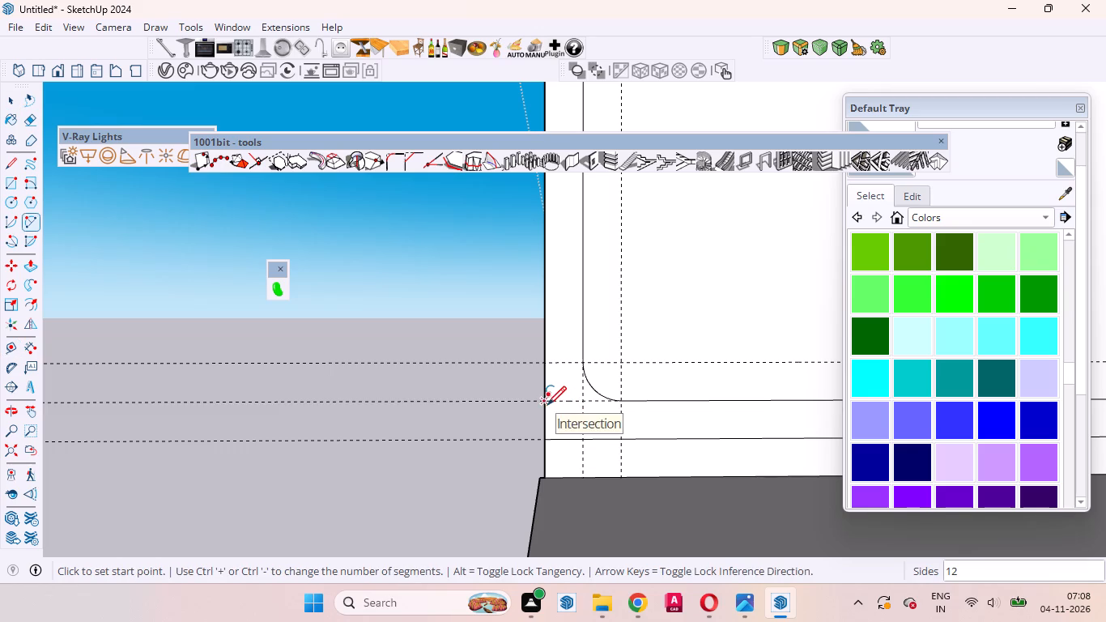
left_click(547, 405)
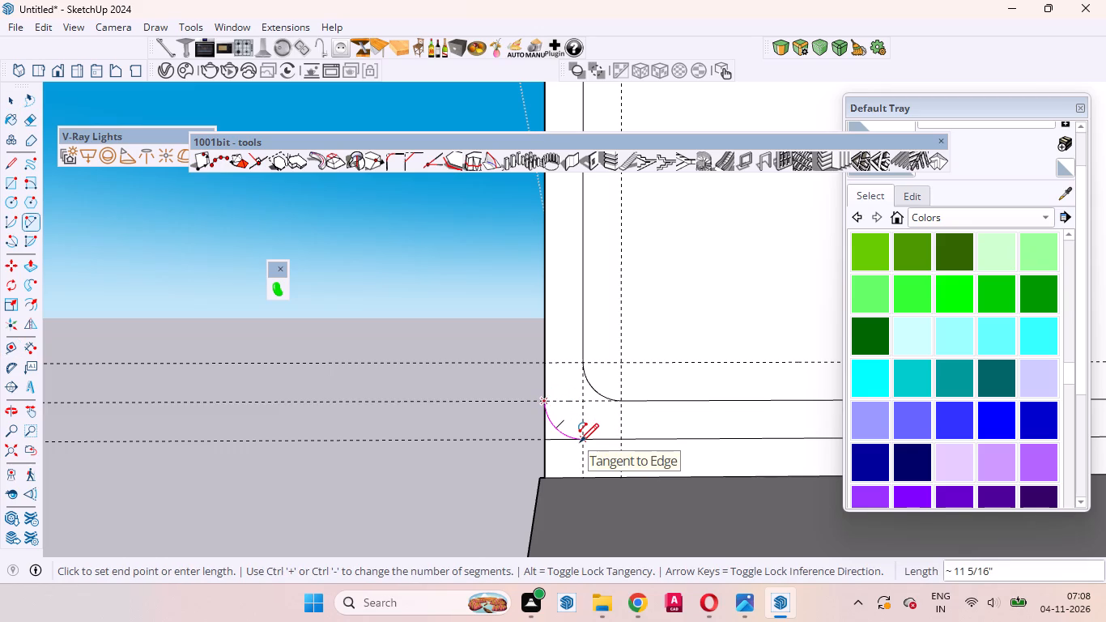
double_click(580, 442)
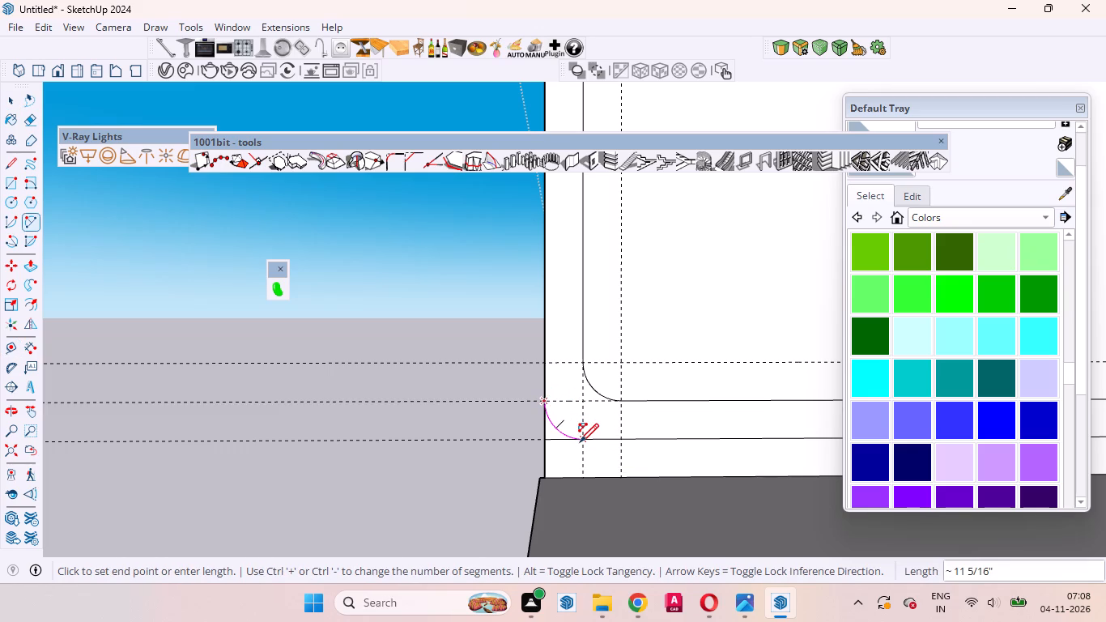
Place a vertical guide 8" inside the outer frame's side edge farthest from the wall's outer edge.
scroll(565, 447, "down", 11)
middle_click_drag(627, 472, 582, 471)
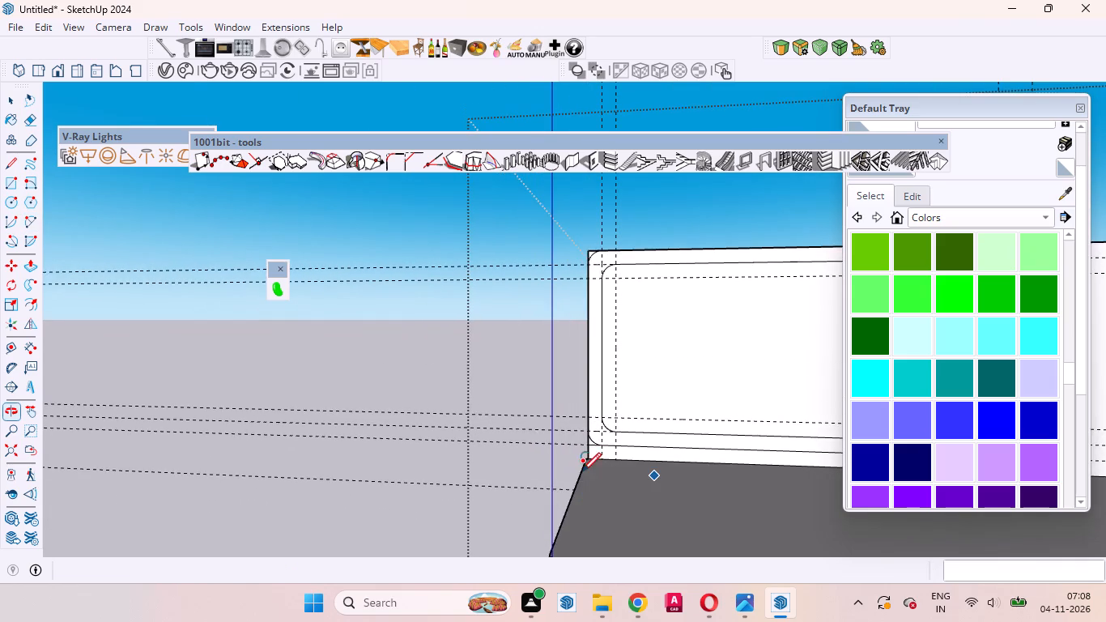
scroll(570, 471, "down", 9)
scroll(695, 463, "up", 14)
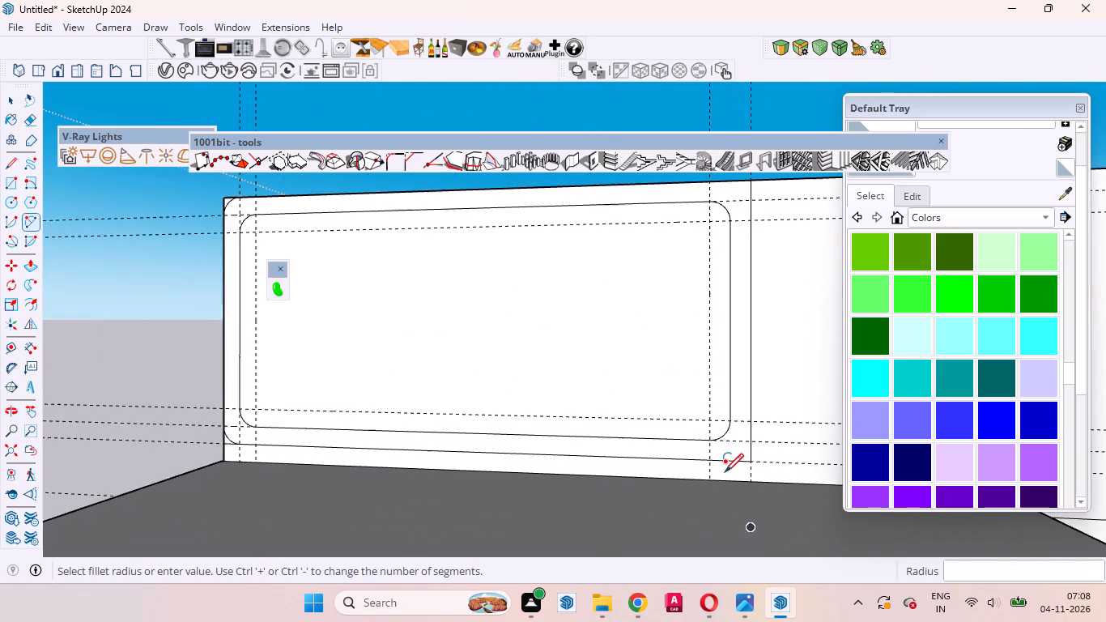
scroll(731, 466, "up", 4)
scroll(731, 466, "down", 9)
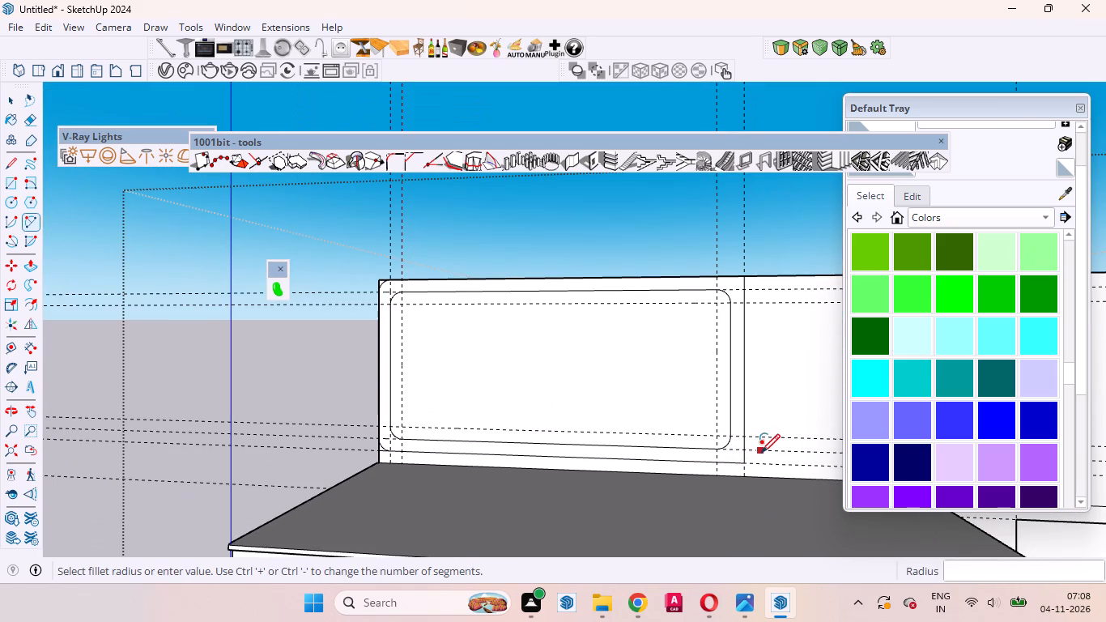
key("space")
scroll(749, 451, "up", 5)
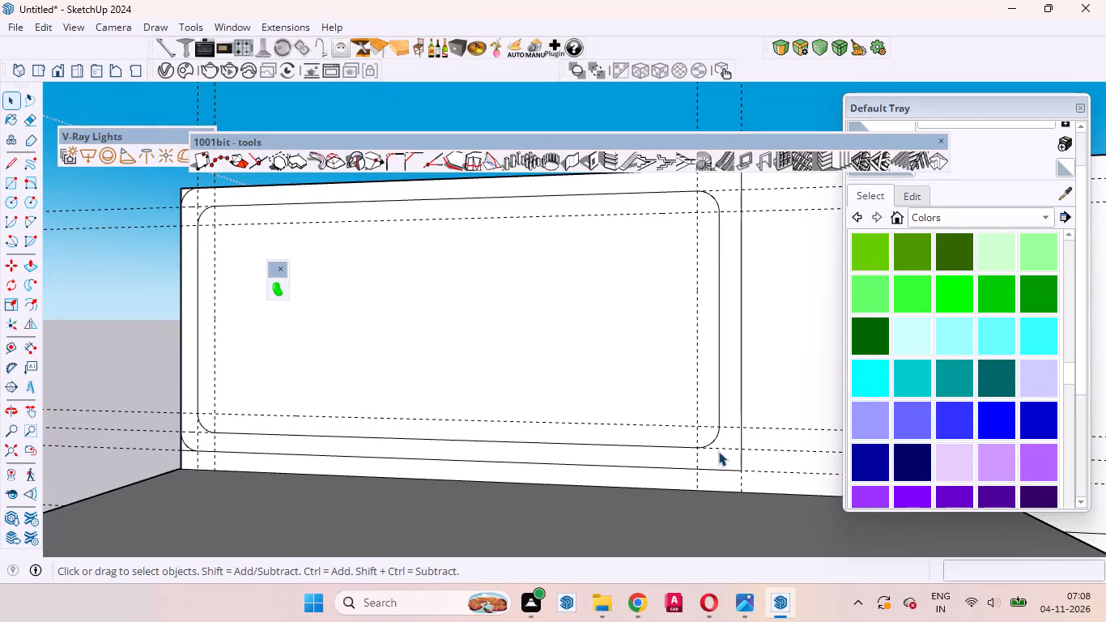
key("t")
left_click(739, 405)
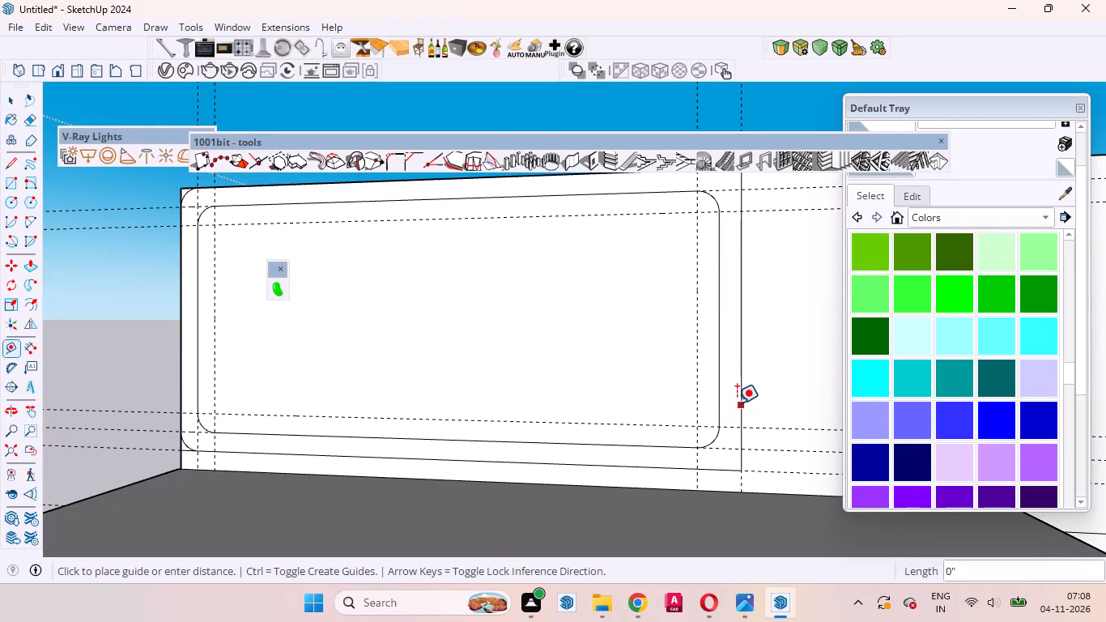
key("8")
key("Return")
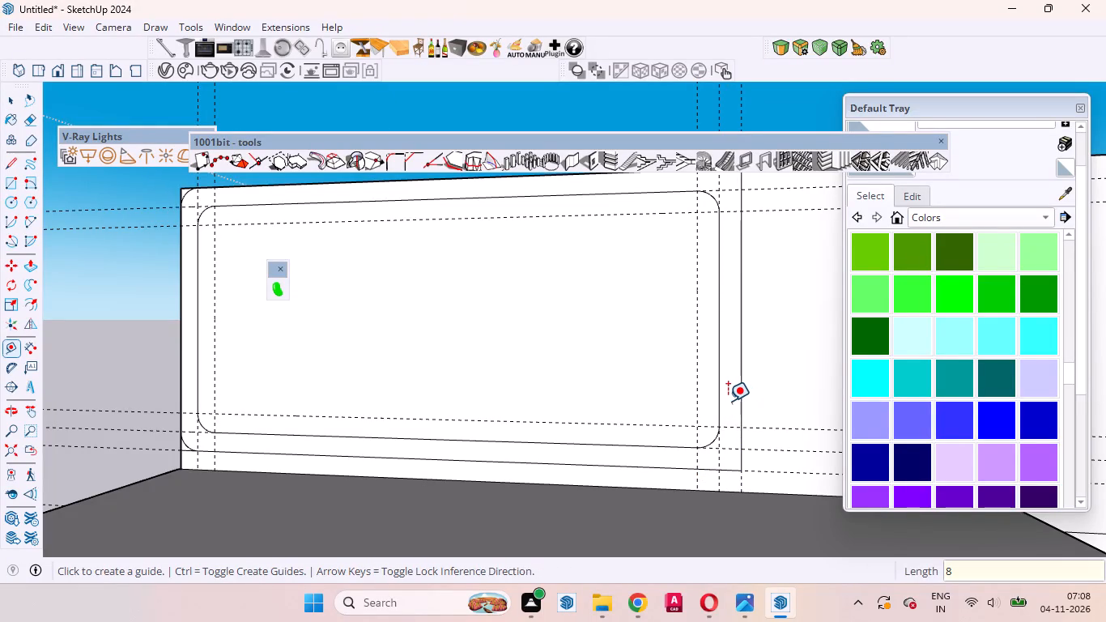
key("space")
key("q")
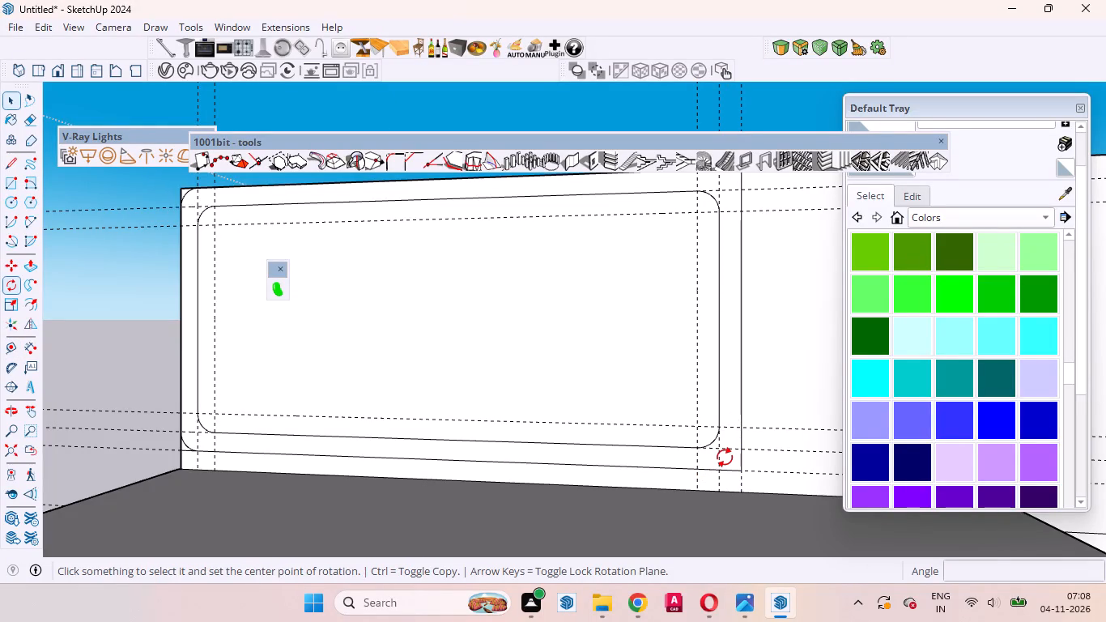
key("space")
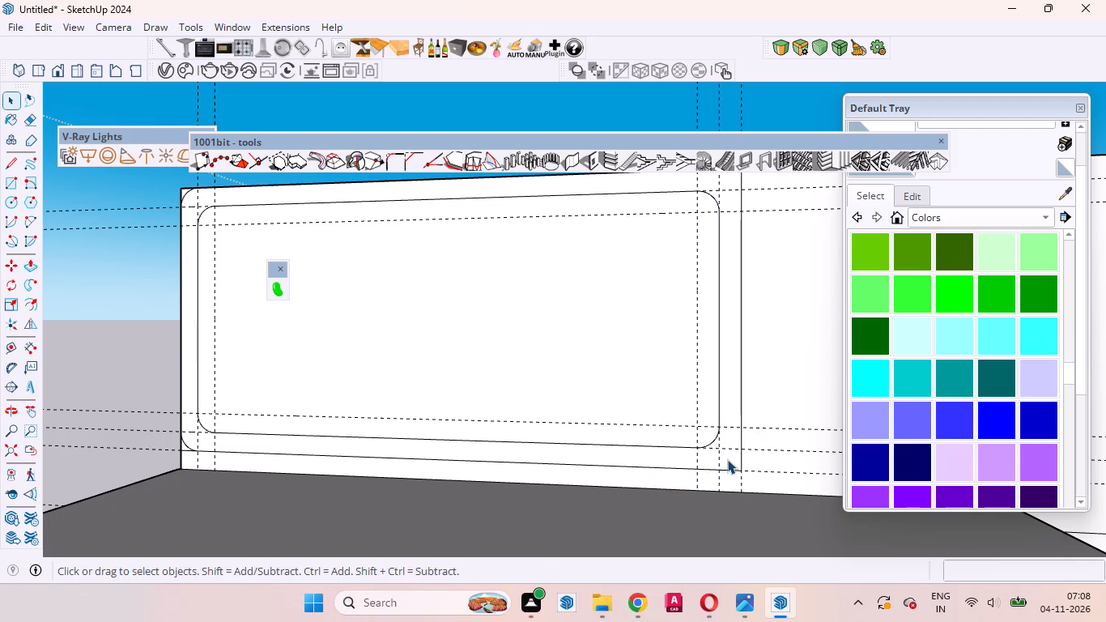
Round the outer frame's bottom corner farthest from the wall's outer edge with a 100-segment tangent arc between the 8" guide intersections.
key("a")
type("10")
key("0")
key("Return")
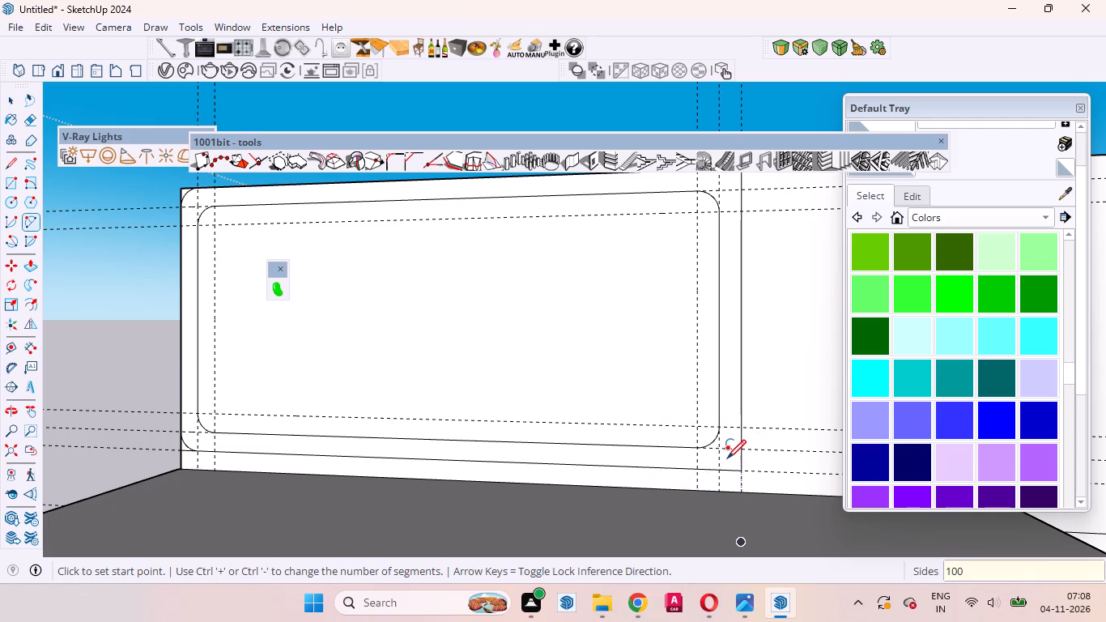
scroll(725, 489, "up", 8)
left_click(717, 448)
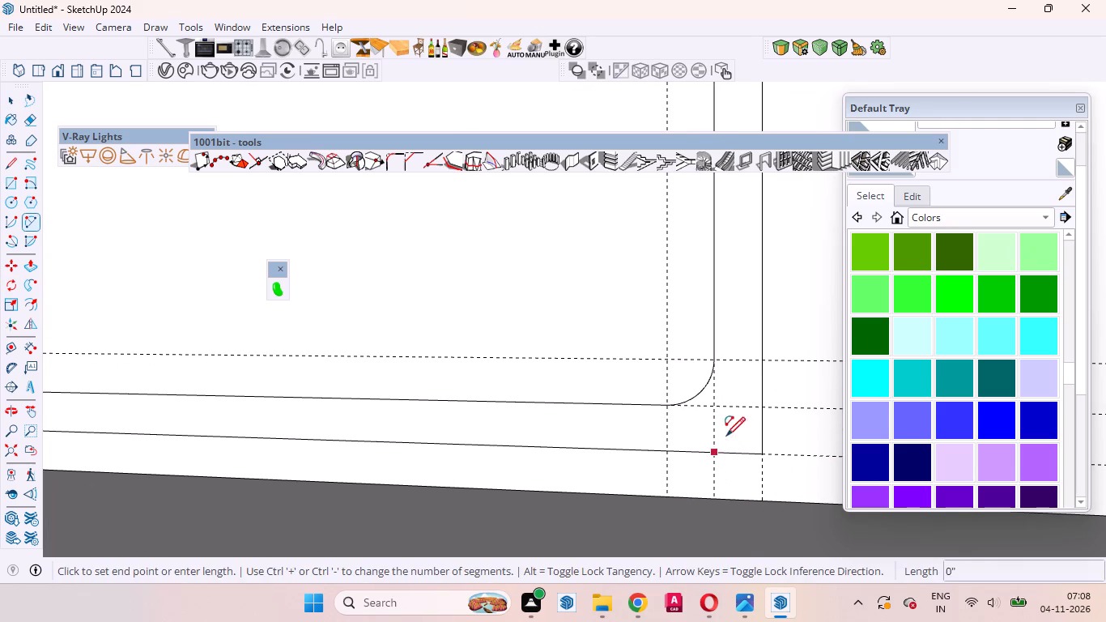
double_click(758, 409)
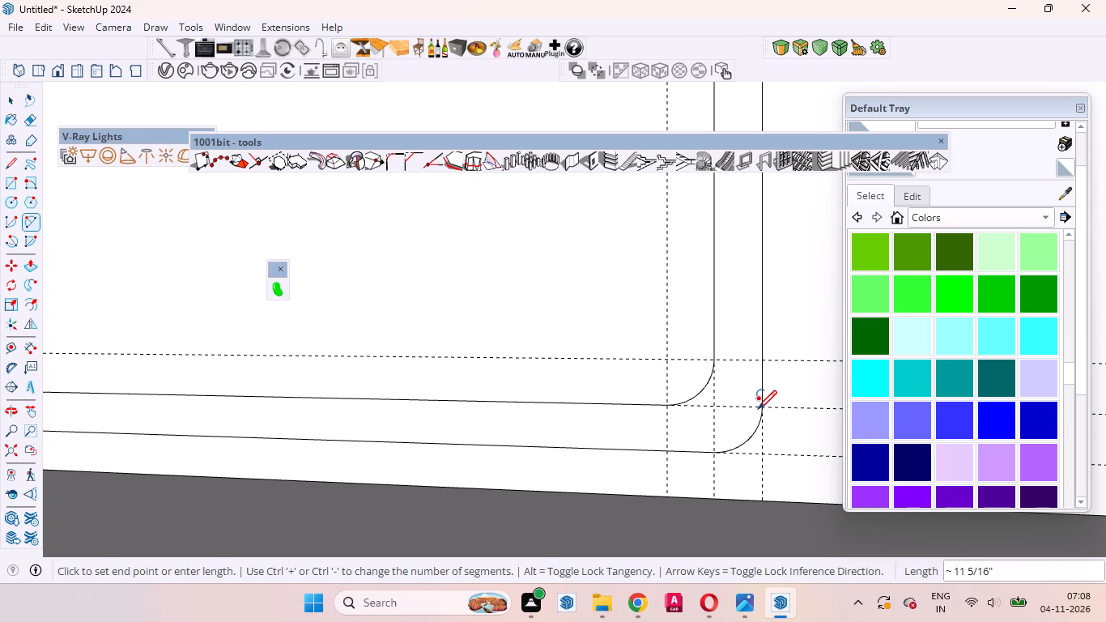
key("space")
Inspect the rounded corners of the inner and outer frame outlines on the upper front wall.
scroll(757, 455, "down", 19)
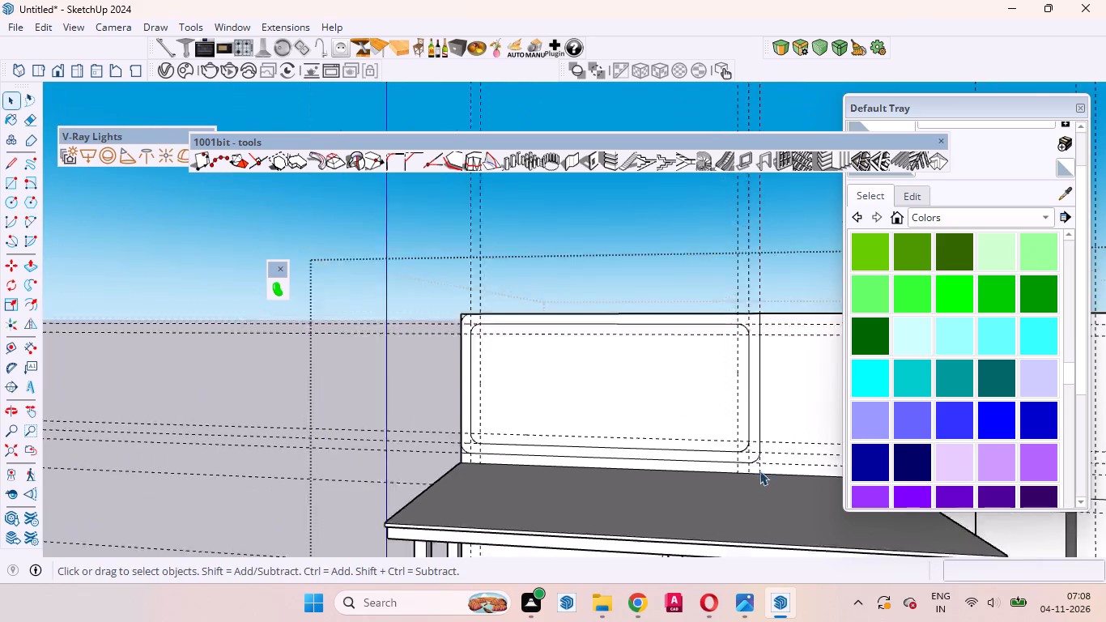
scroll(759, 471, "down", 2)
scroll(761, 382, "up", 5)
scroll(738, 490, "up", 1)
middle_click_drag(763, 508, 798, 517)
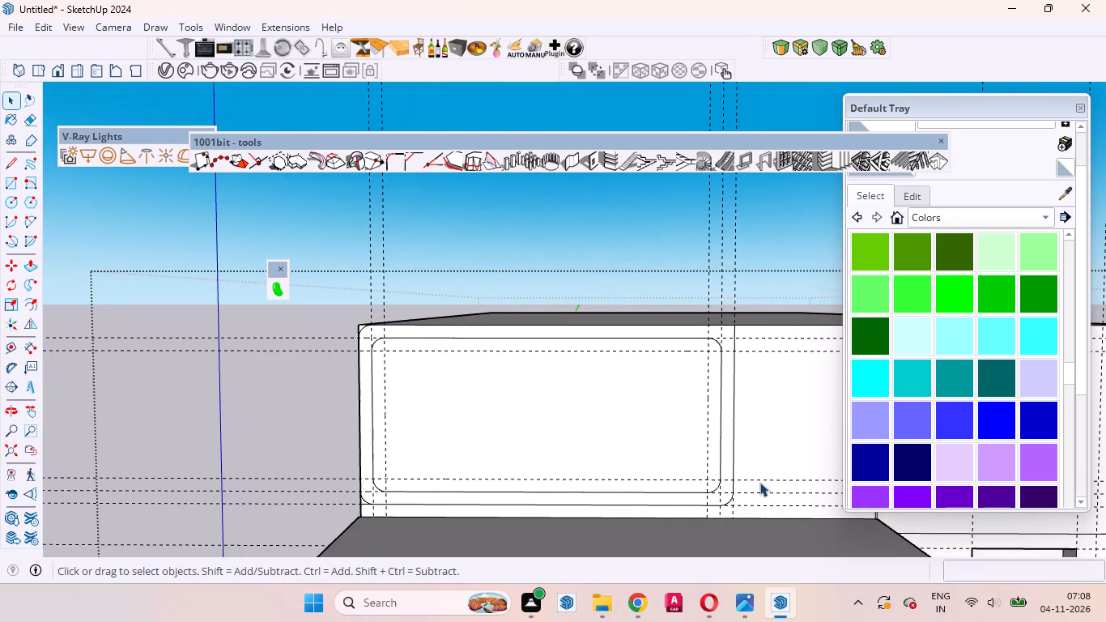
scroll(759, 482, "up", 6)
middle_click_drag(719, 514, 776, 454)
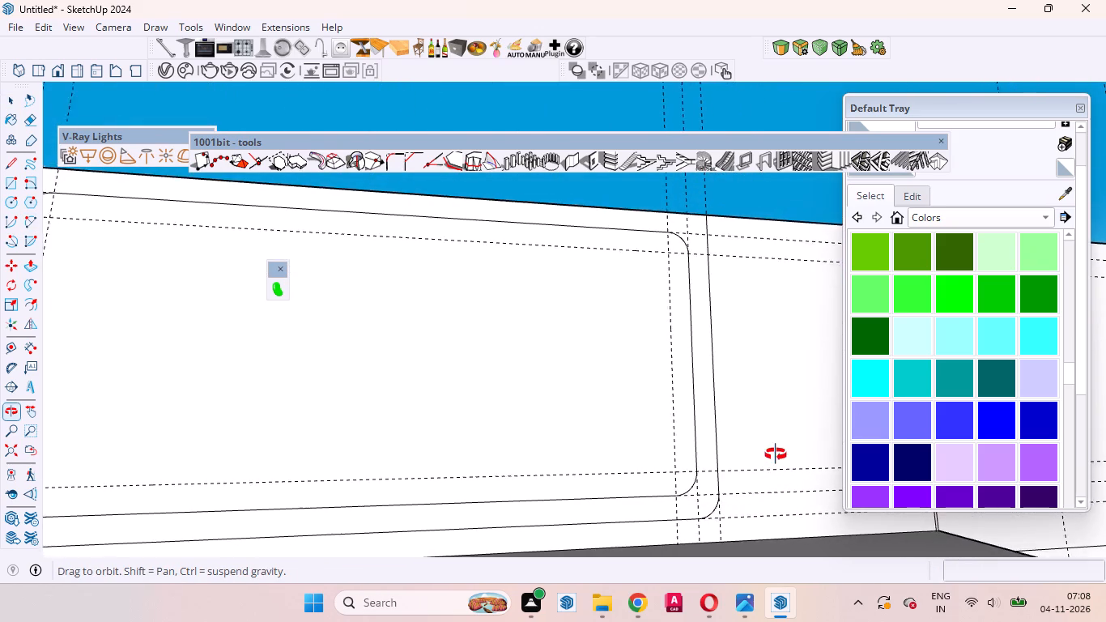
middle_click_drag(776, 454, 747, 446)
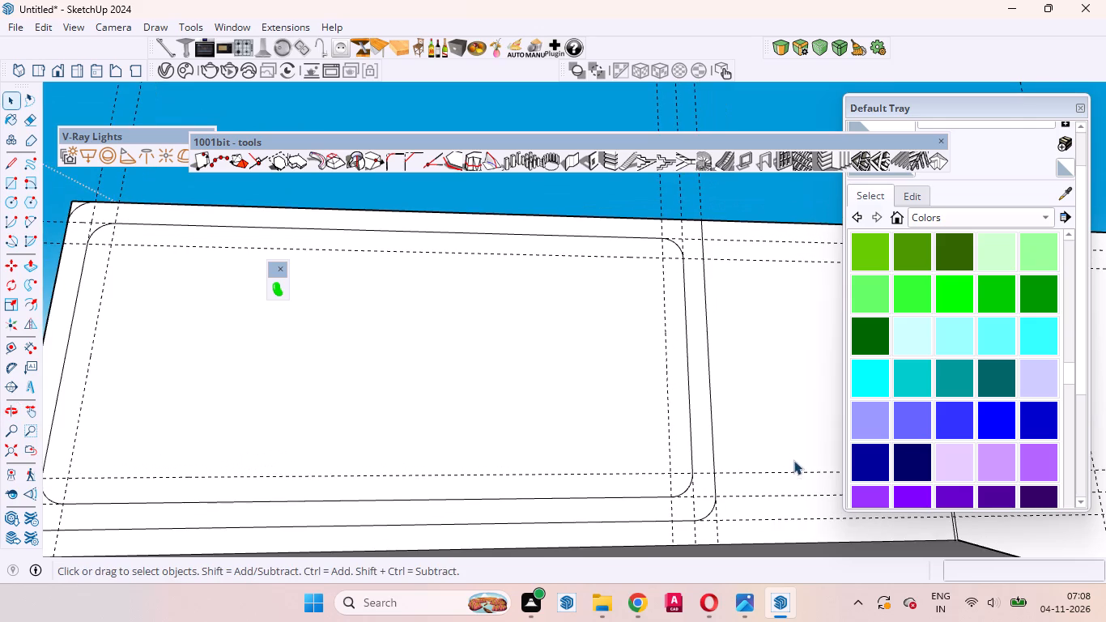
scroll(711, 484, "up", 9)
middle_click_drag(696, 508, 623, 583)
scroll(640, 502, "down", 6)
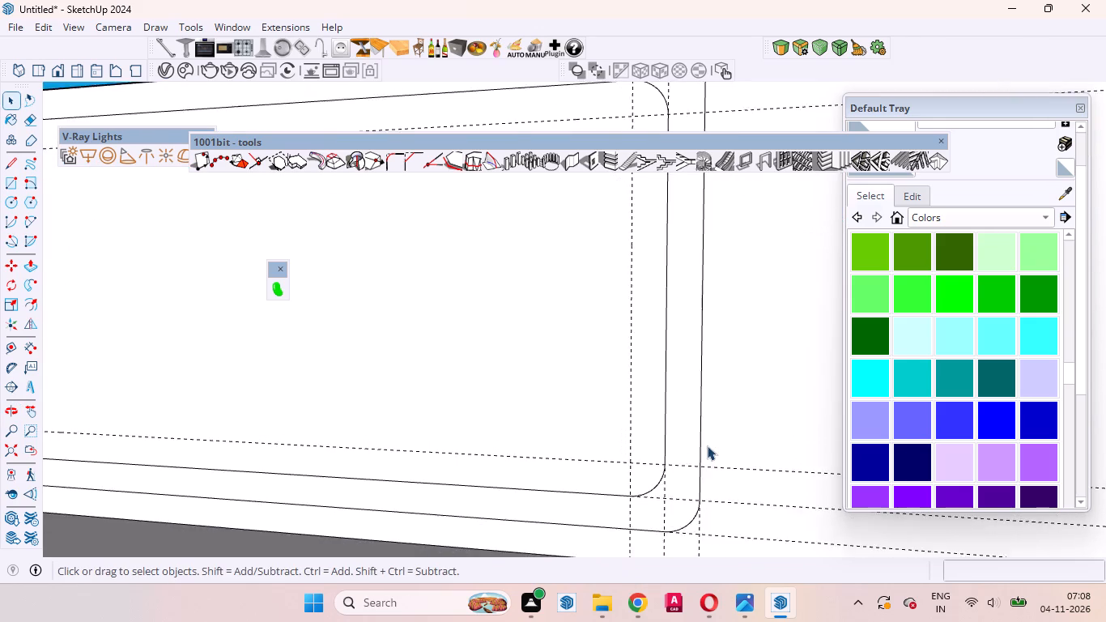
scroll(707, 445, "down", 10)
scroll(328, 297, "up", 5)
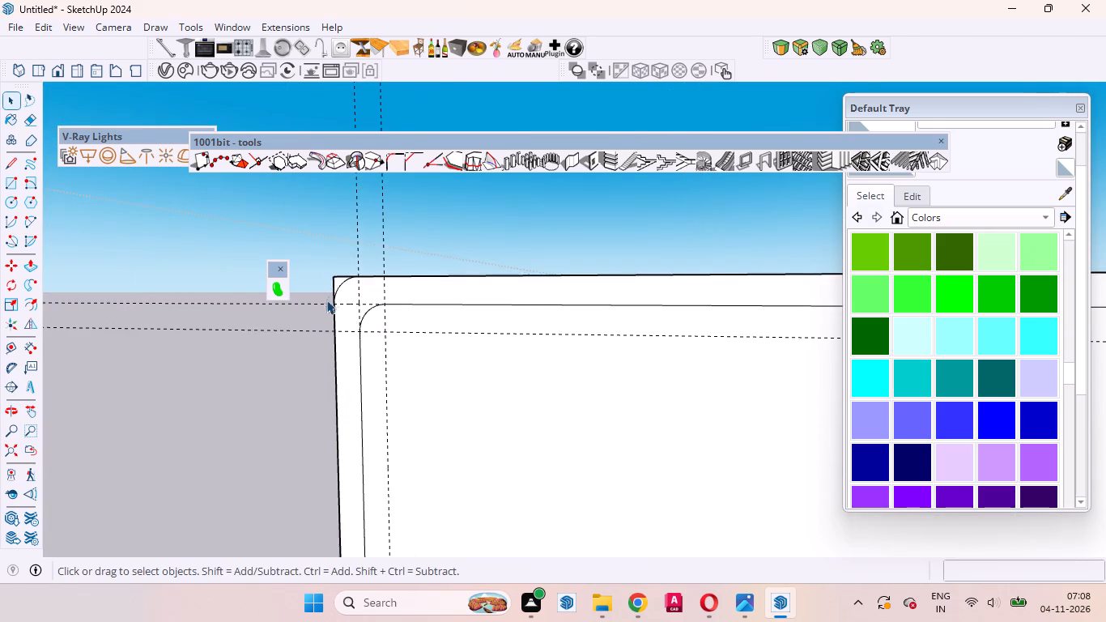
scroll(326, 300, "up", 3)
middle_click_drag(335, 347, 453, 343)
scroll(340, 350, "up", 1)
scroll(439, 372, "down", 10)
scroll(389, 339, "up", 5)
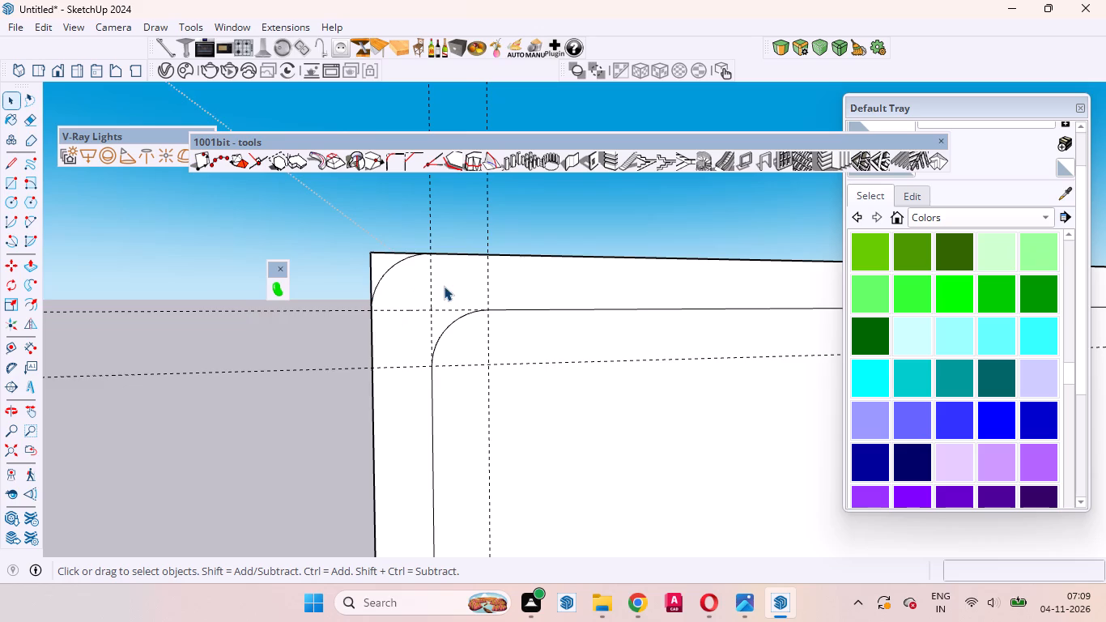
scroll(440, 296, "down", 7)
middle_click_drag(451, 343, 430, 305)
scroll(430, 305, "down", 13)
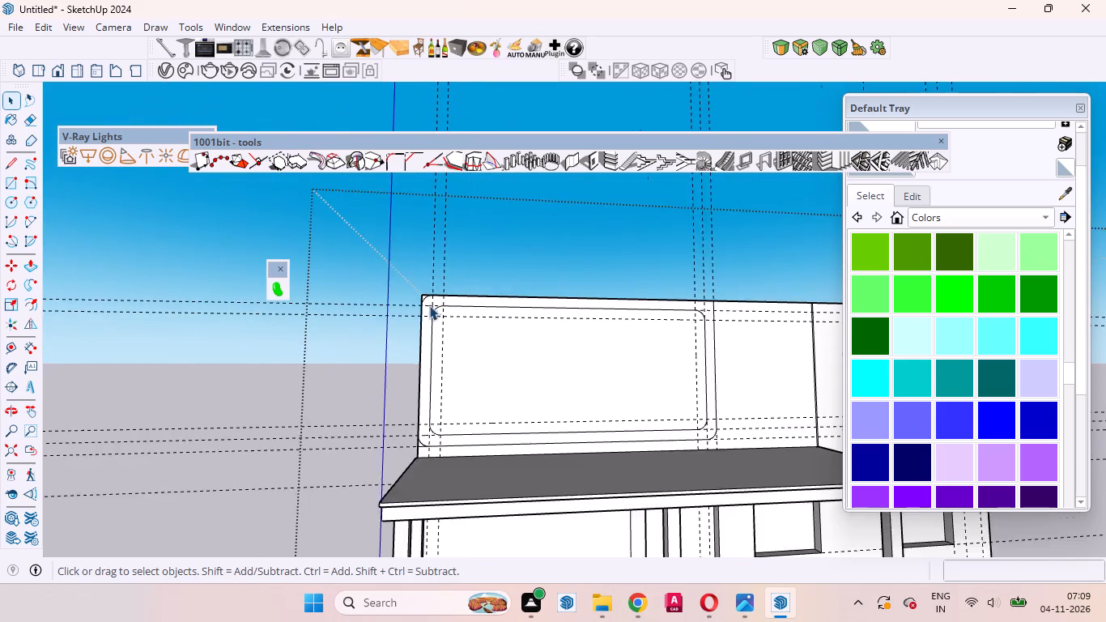
scroll(429, 305, "down", 2)
Round the outer frame's top corner farthest from the wall's outer edge with a 100-segment tangent arc between the 8" guide intersections.
scroll(645, 284, "up", 10)
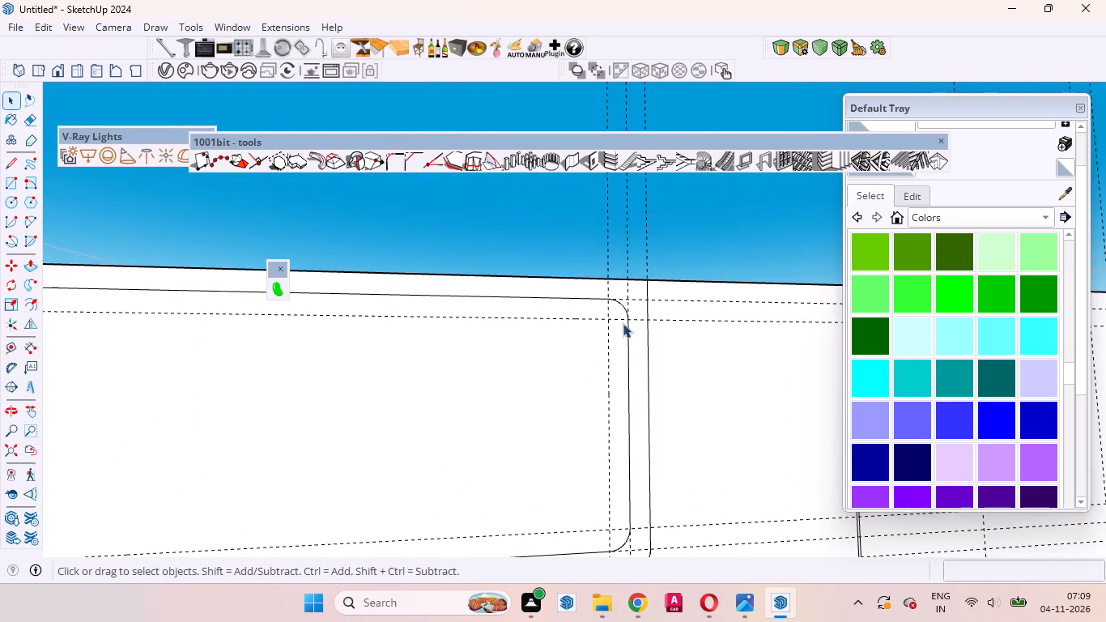
scroll(623, 323, "up", 7)
key("a")
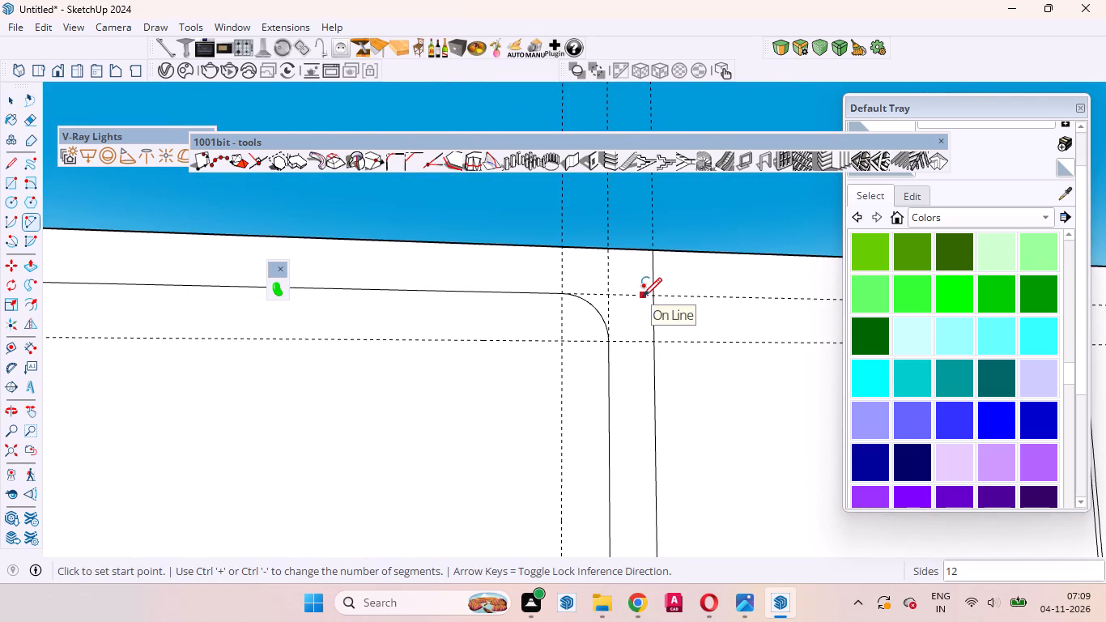
type("100")
key("Return")
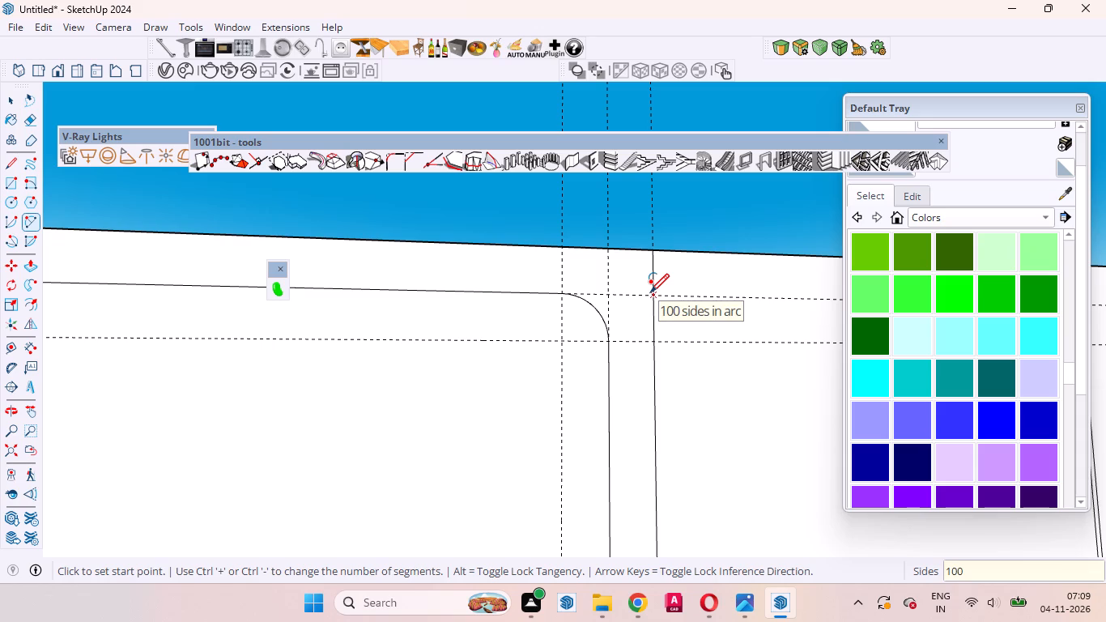
left_click(650, 292)
double_click(610, 248)
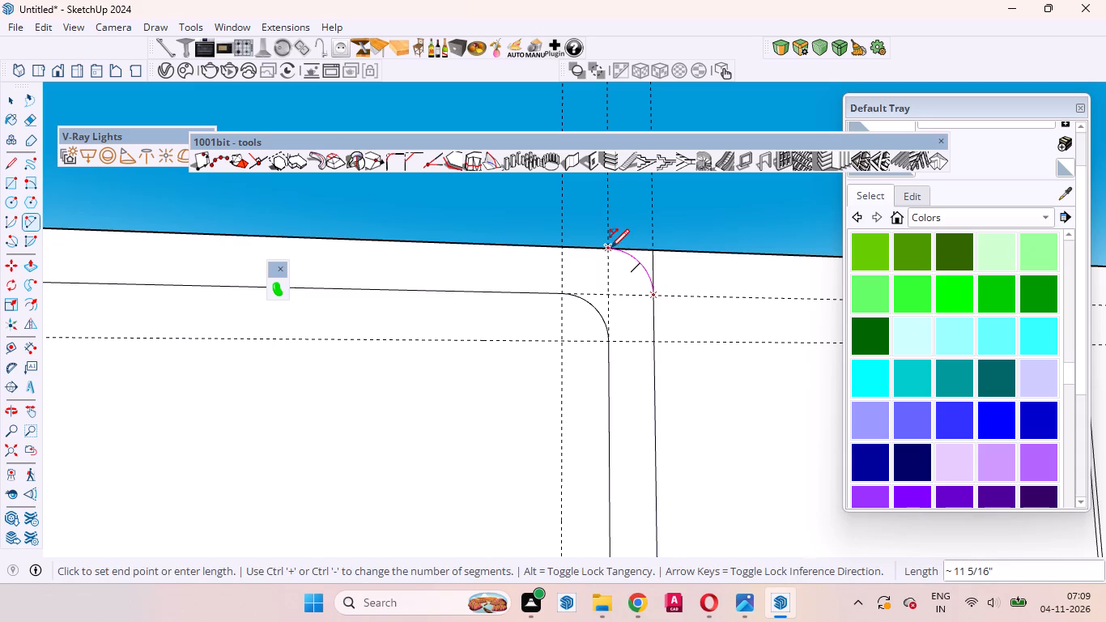
Inspect the finished round-cornered frame and its inner panel on the upper front wall, selecting each face in turn.
key("space")
left_click(641, 382)
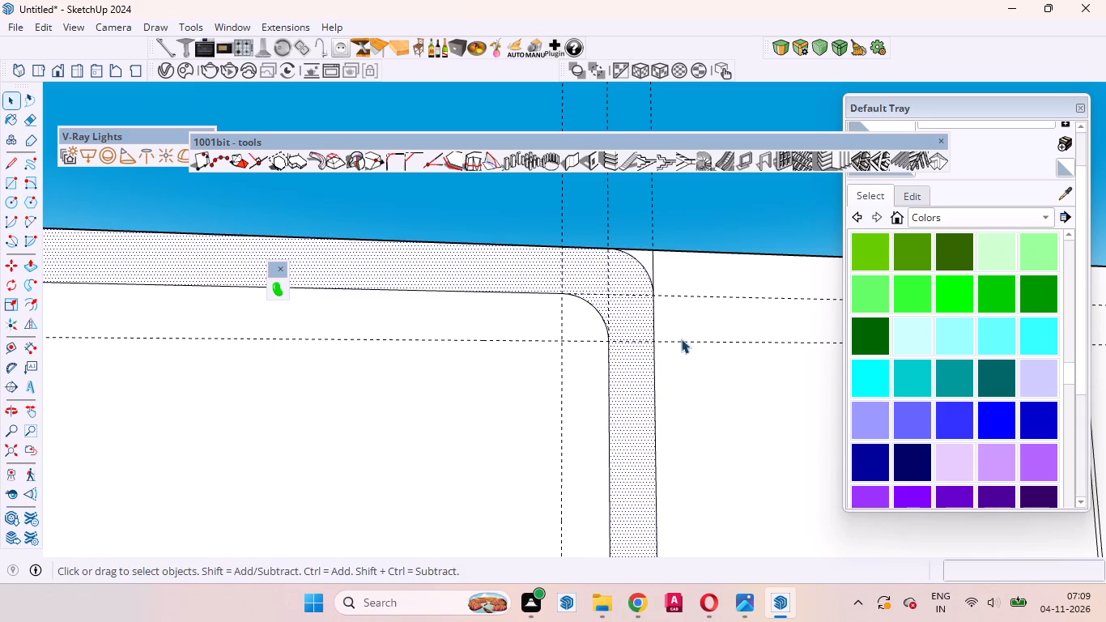
scroll(681, 339, "down", 20)
scroll(681, 339, "down", 1)
middle_click_drag(539, 377, 621, 492)
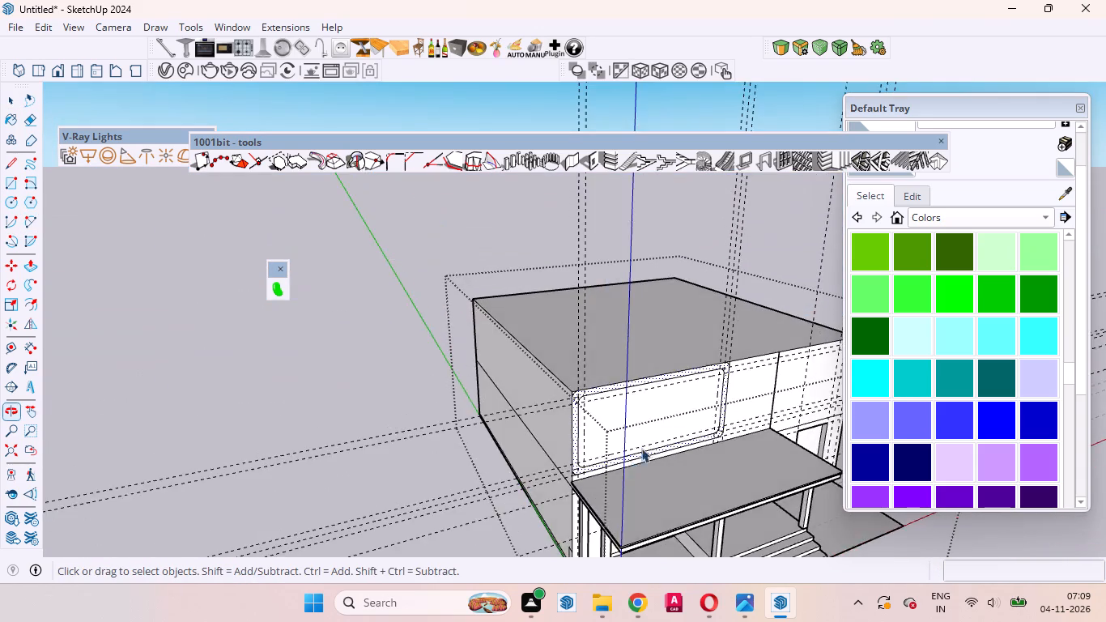
scroll(641, 448, "up", 10)
left_click(623, 407)
middle_click_drag(636, 411, 491, 440)
scroll(492, 440, "down", 5)
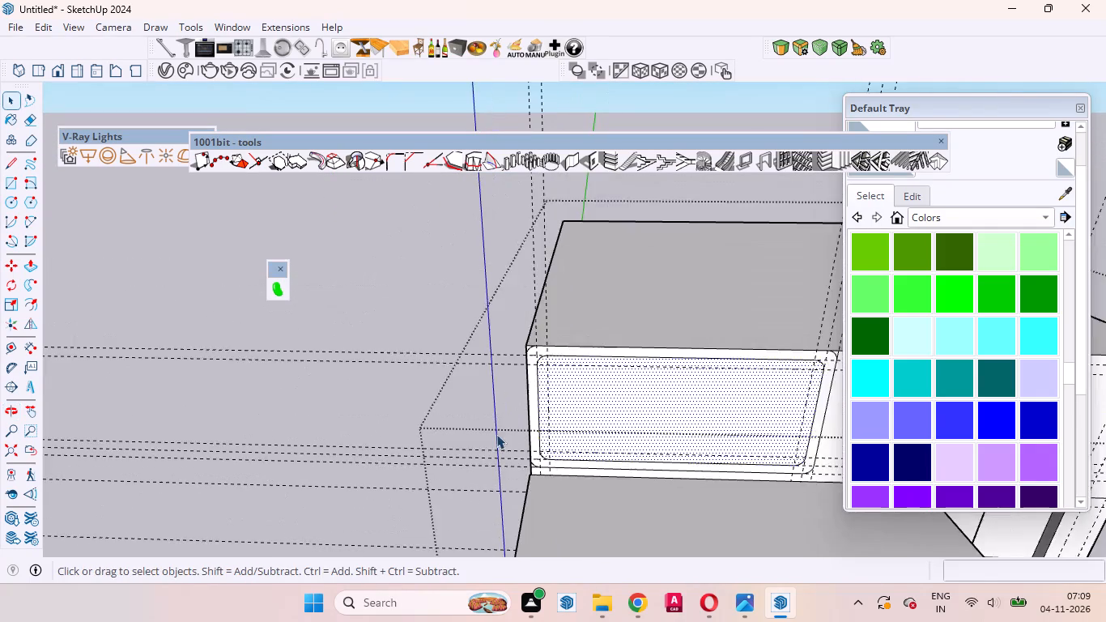
scroll(496, 434, "down", 5)
middle_click_drag(672, 421, 582, 411)
scroll(581, 418, "up", 5)
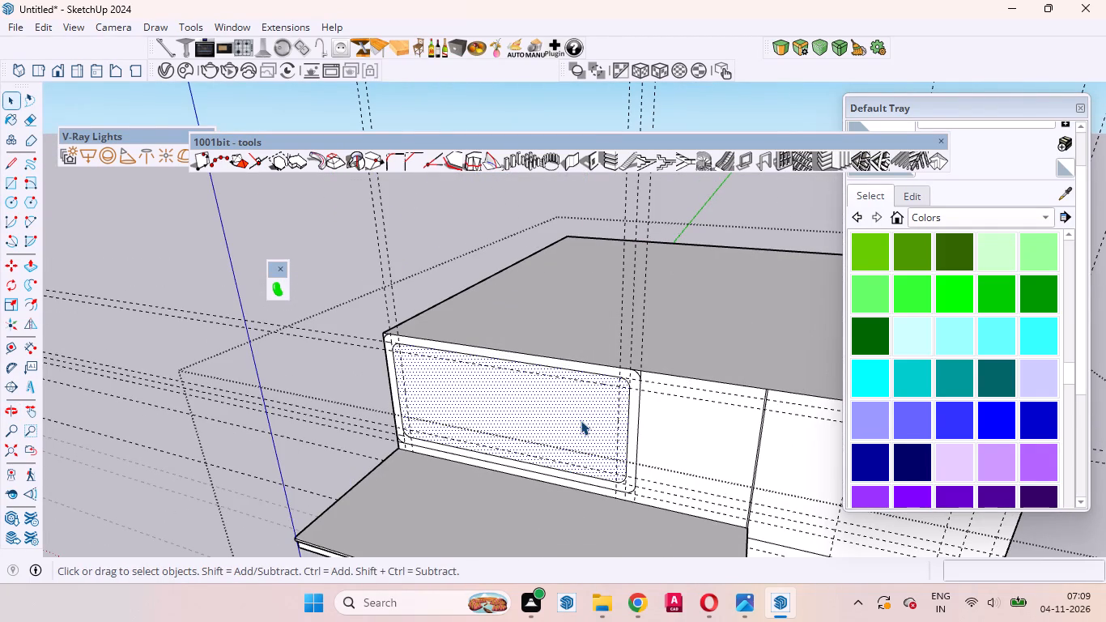
middle_click_drag(581, 420, 544, 404)
scroll(576, 437, "up", 9)
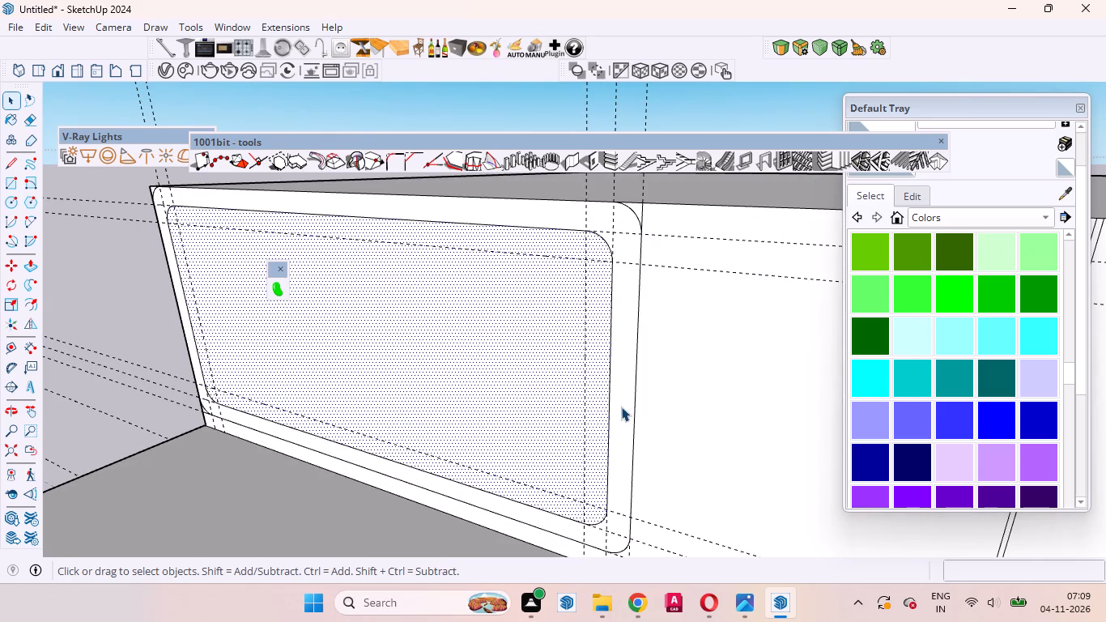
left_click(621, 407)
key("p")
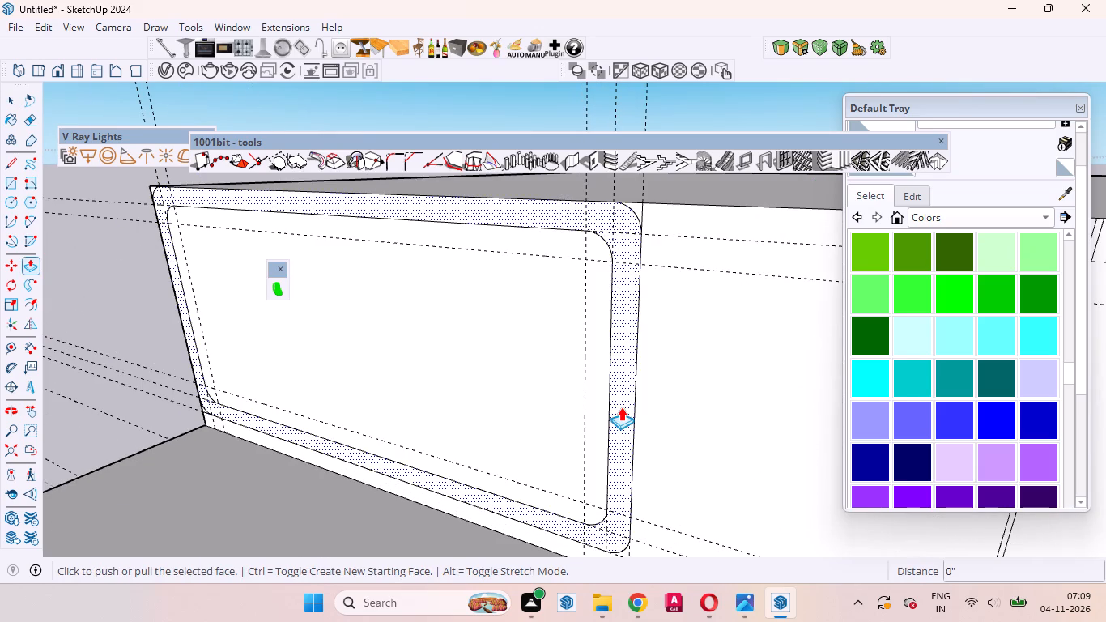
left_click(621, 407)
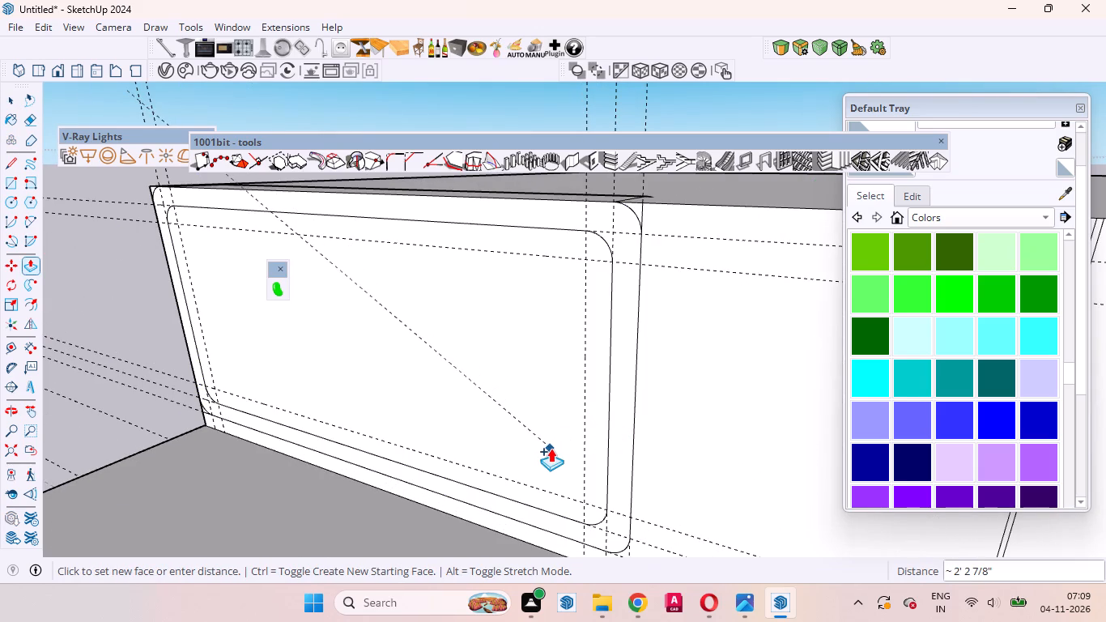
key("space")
Extrude the round-cornered frame face 12" outward from the upper front wall with Push/Pull.
scroll(604, 393, "up", 4)
left_click(627, 389)
middle_click_drag(620, 415, 592, 442)
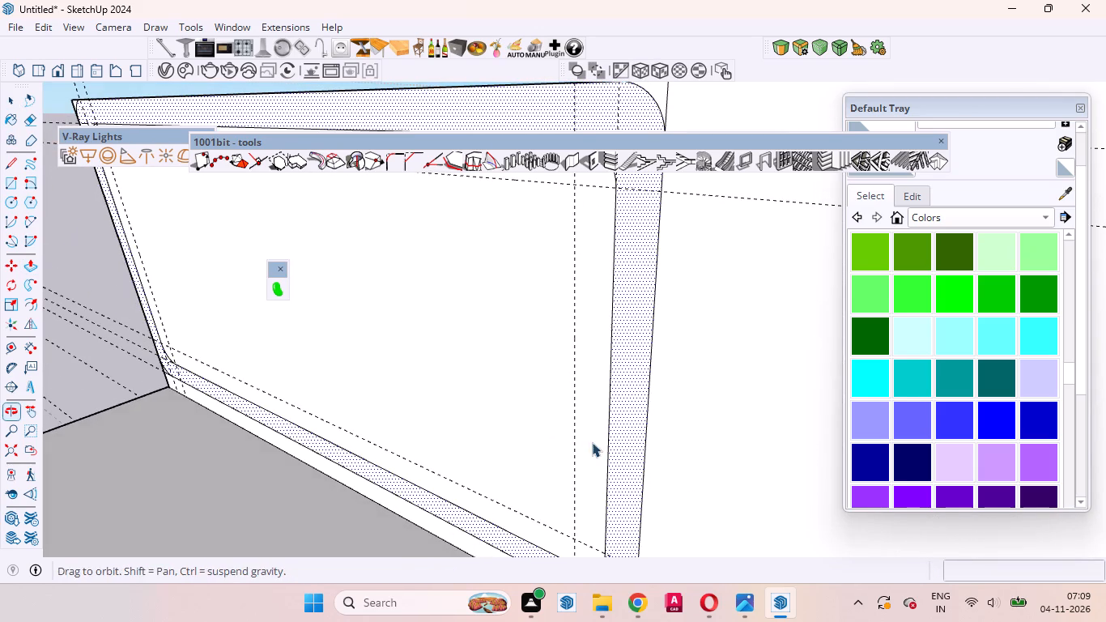
key("p")
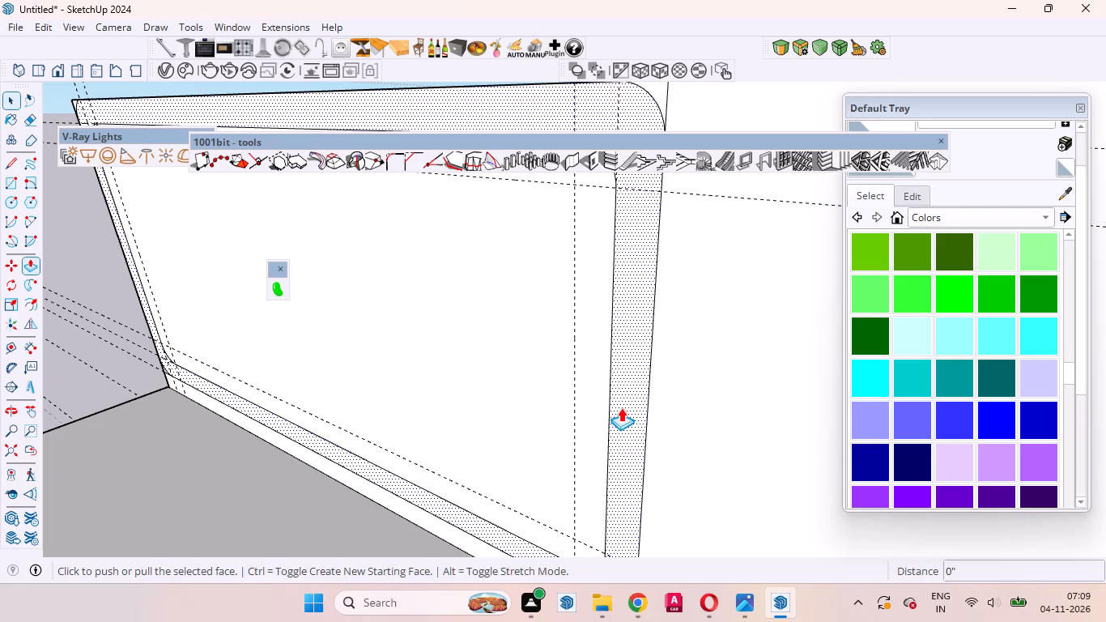
left_click(621, 407)
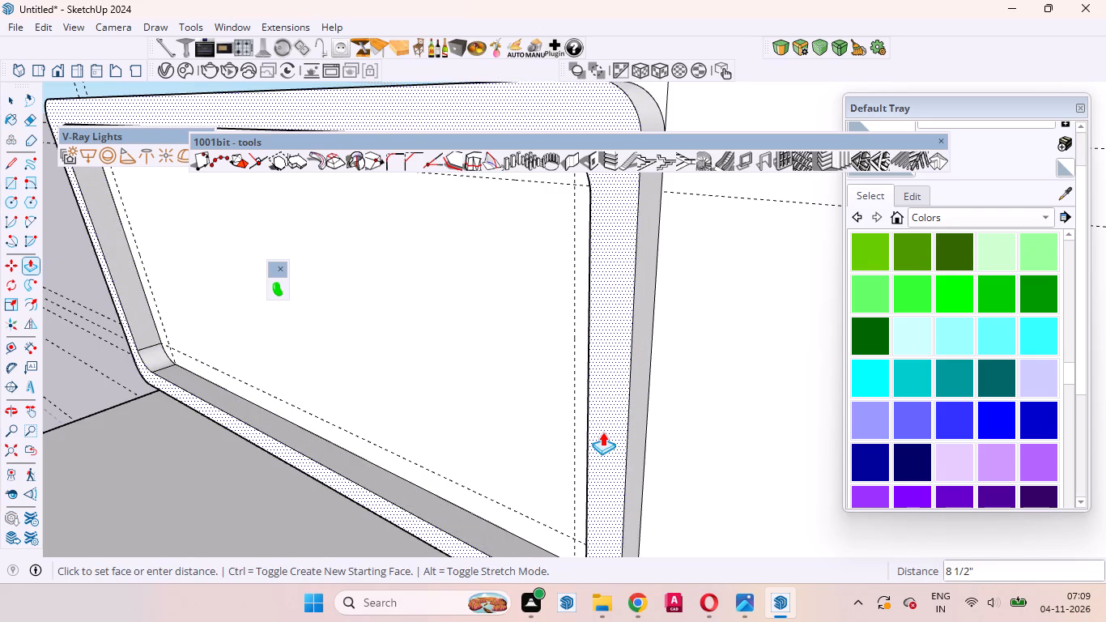
type("12")
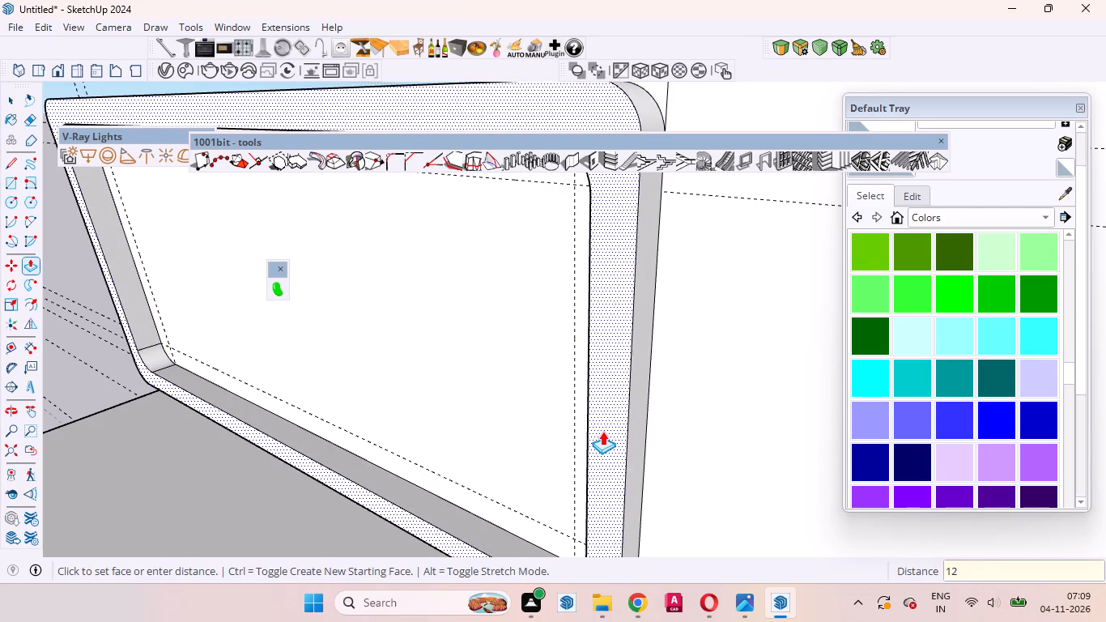
key("Return")
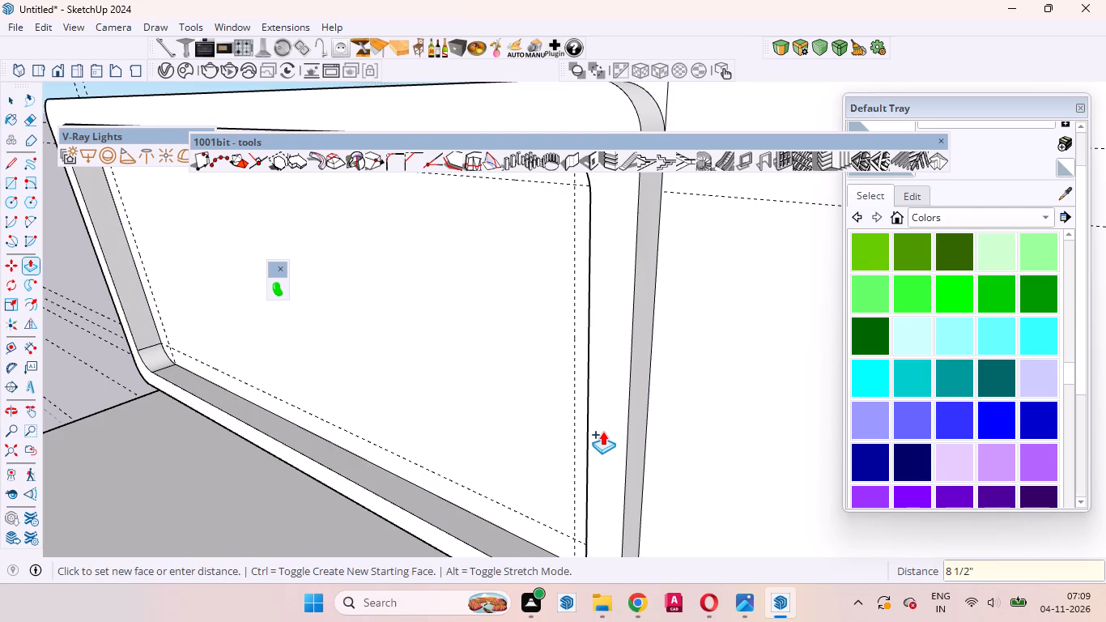
type("12")
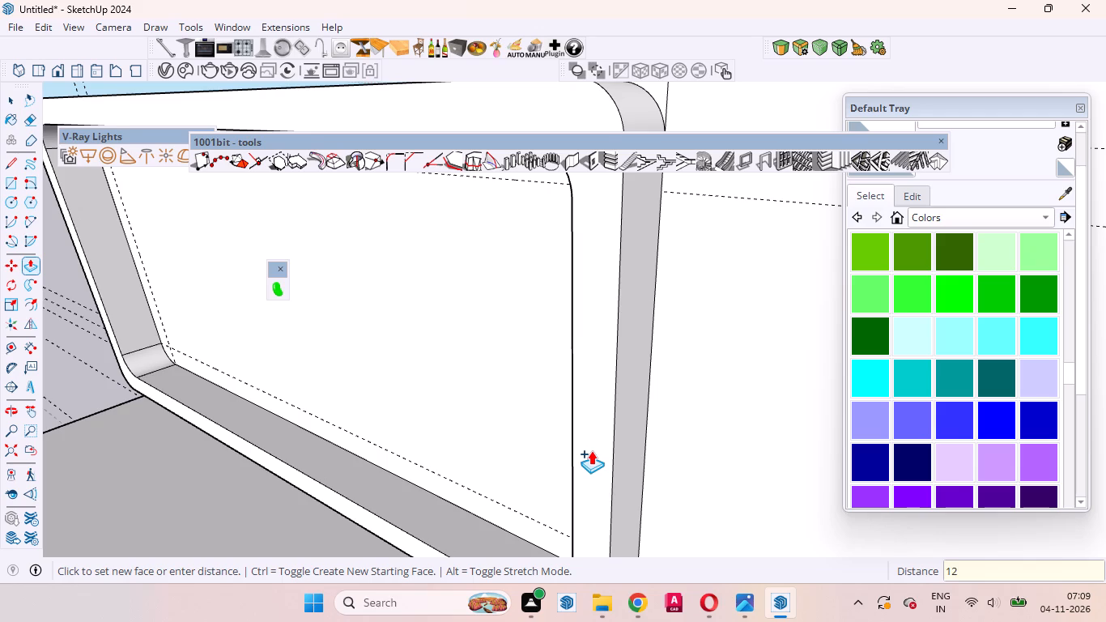
key("Return")
key("space")
Examine the extruded frame's rounded corners, the leftover wall corner behind it, and the recessed panel against the whole front.
scroll(608, 447, "down", 12)
middle_click_drag(535, 460, 642, 430)
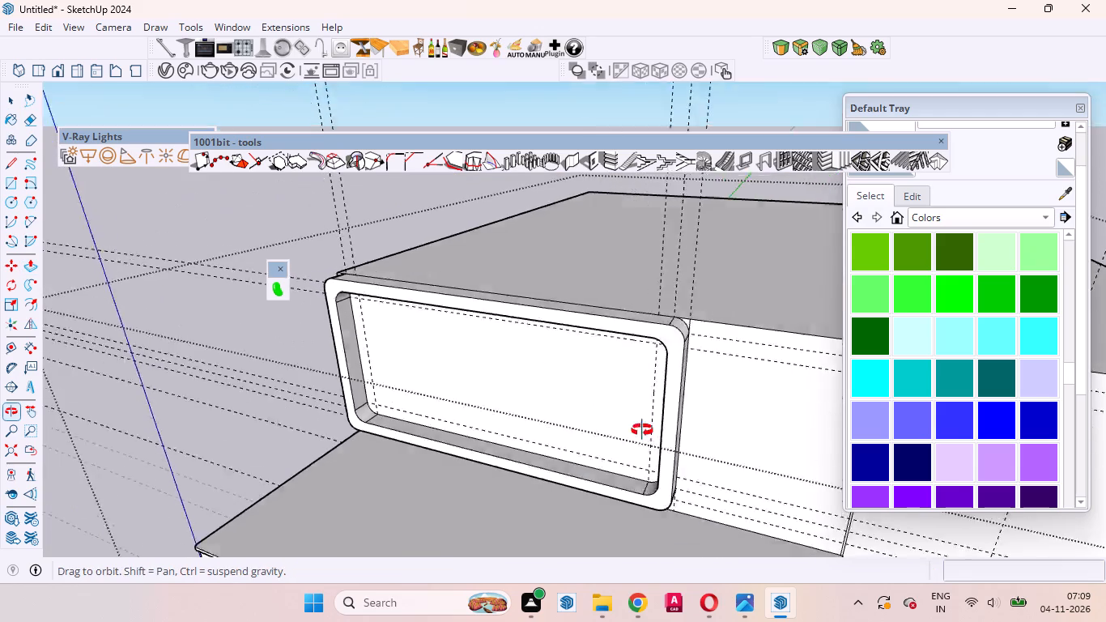
middle_click_drag(642, 430, 729, 391)
scroll(491, 269, "up", 10)
middle_click_drag(345, 252, 380, 313)
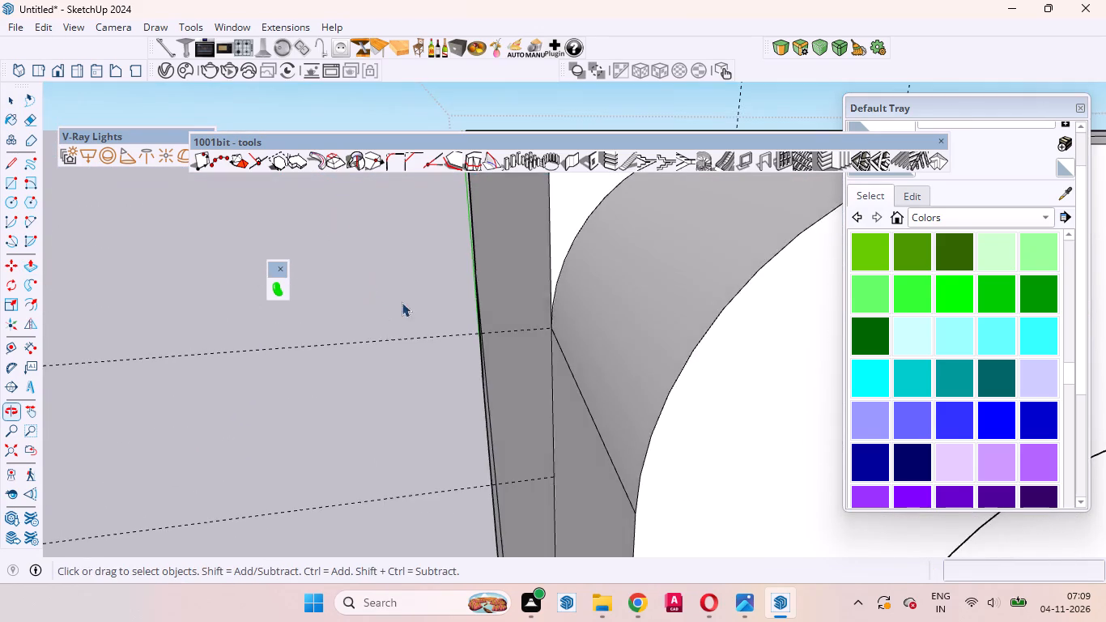
scroll(559, 358, "down", 6)
scroll(587, 279, "up", 5)
left_click(565, 253)
scroll(534, 303, "down", 4)
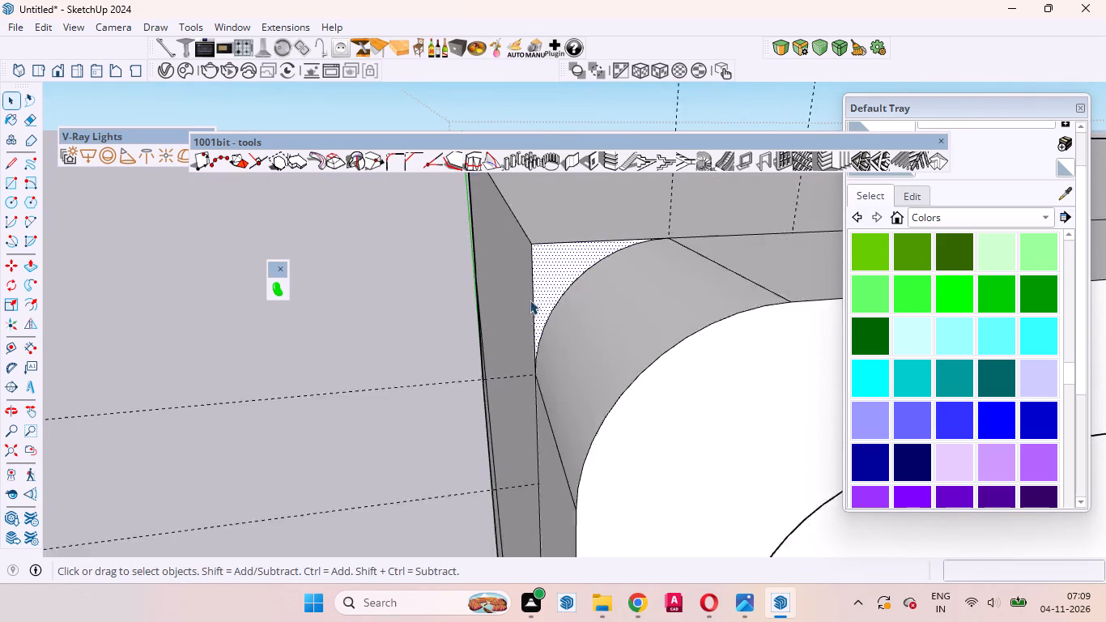
scroll(530, 300, "down", 13)
middle_click_drag(630, 377, 532, 275)
left_click(638, 362)
scroll(505, 287, "down", 7)
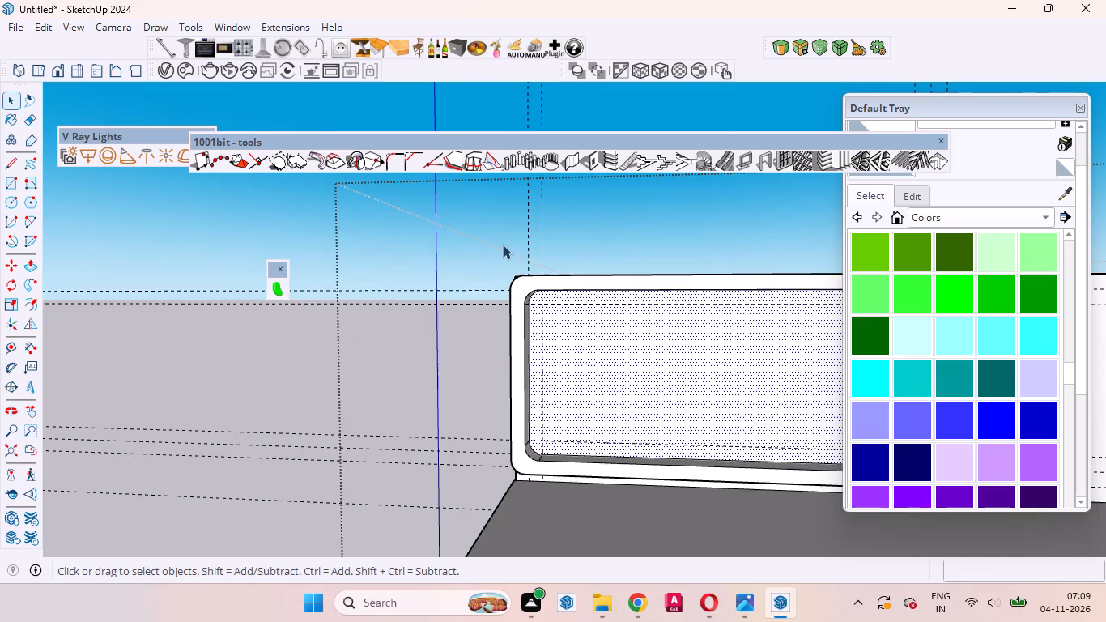
scroll(503, 245, "down", 3)
scroll(648, 333, "up", 4)
middle_click_drag(649, 347, 549, 351)
scroll(683, 353, "down", 9)
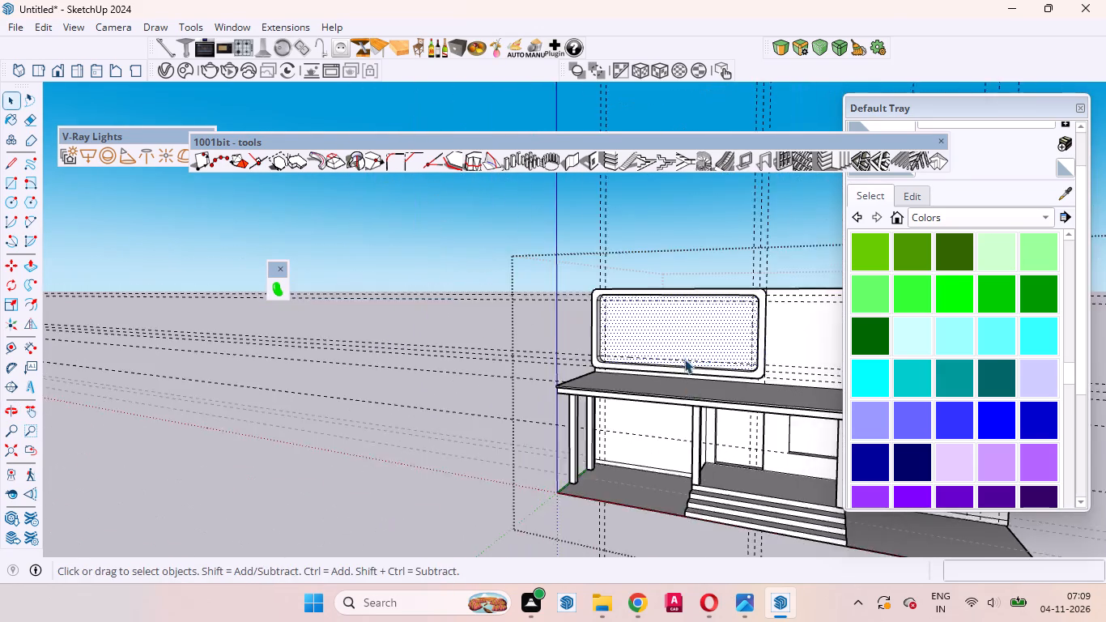
scroll(685, 393, "up", 1)
middle_click_drag(687, 394, 776, 383)
scroll(764, 382, "down", 5)
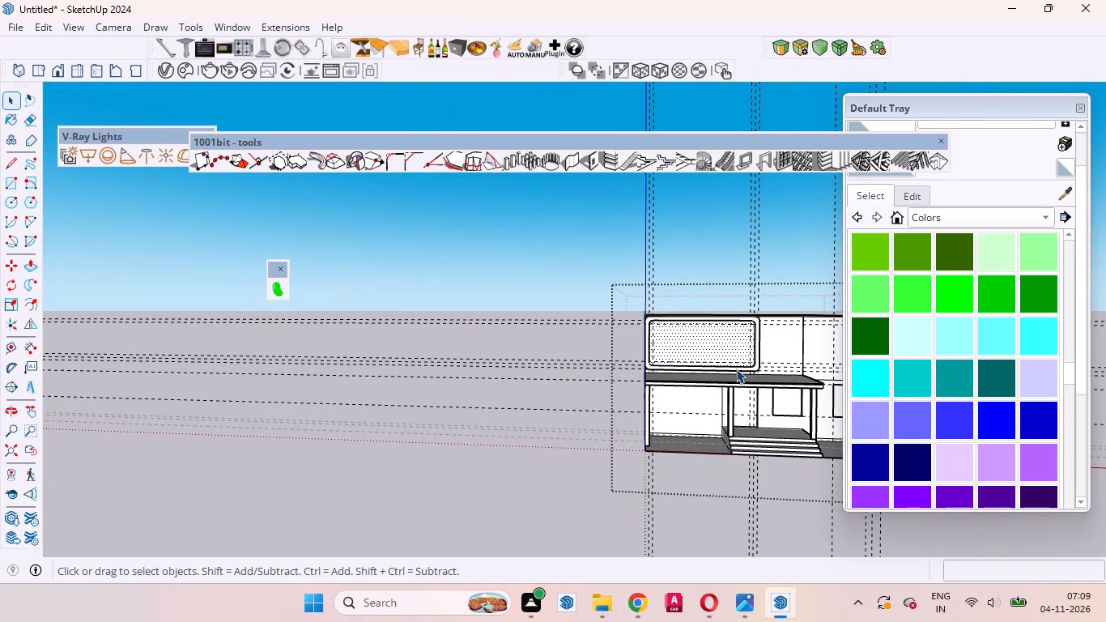
Place a vertical guide about 7' 5 7/8" inside the recessed panel's side edge farthest from the wall's outer edge.
key("t")
scroll(764, 344, "up", 10)
middle_click_drag(735, 351, 793, 361)
scroll(735, 341, "up", 5)
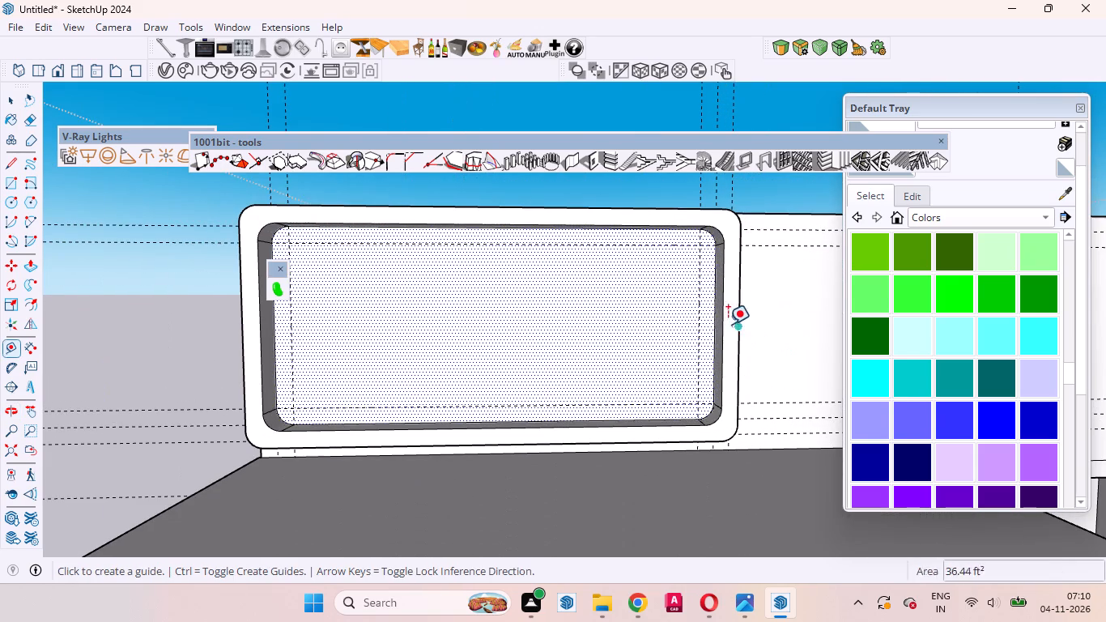
left_click(713, 310)
scroll(603, 317, "down", 9)
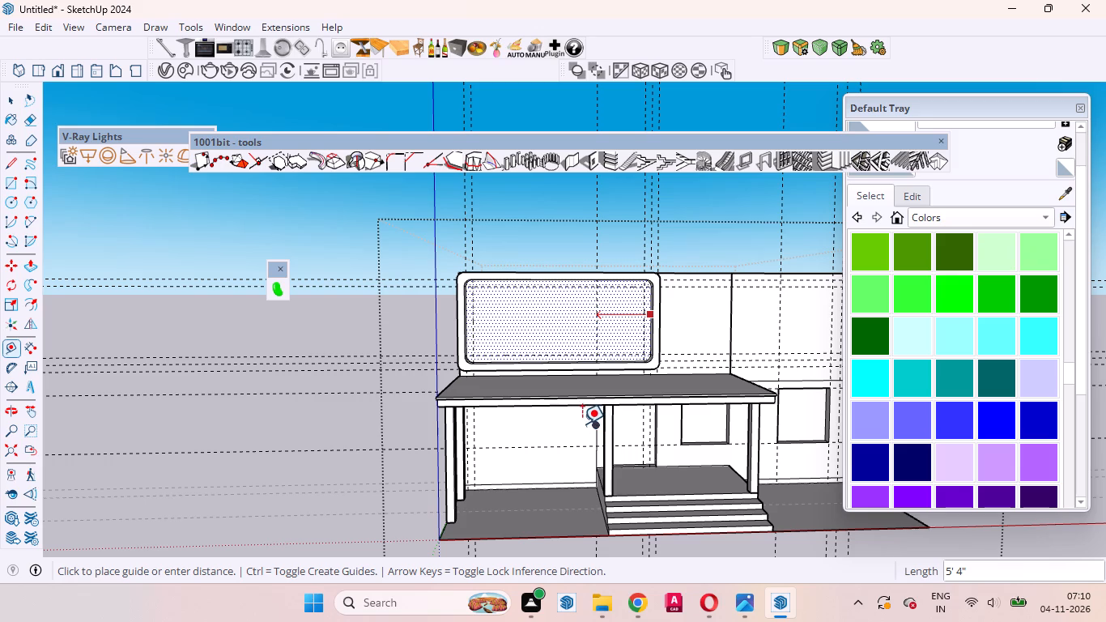
scroll(575, 423, "up", 3)
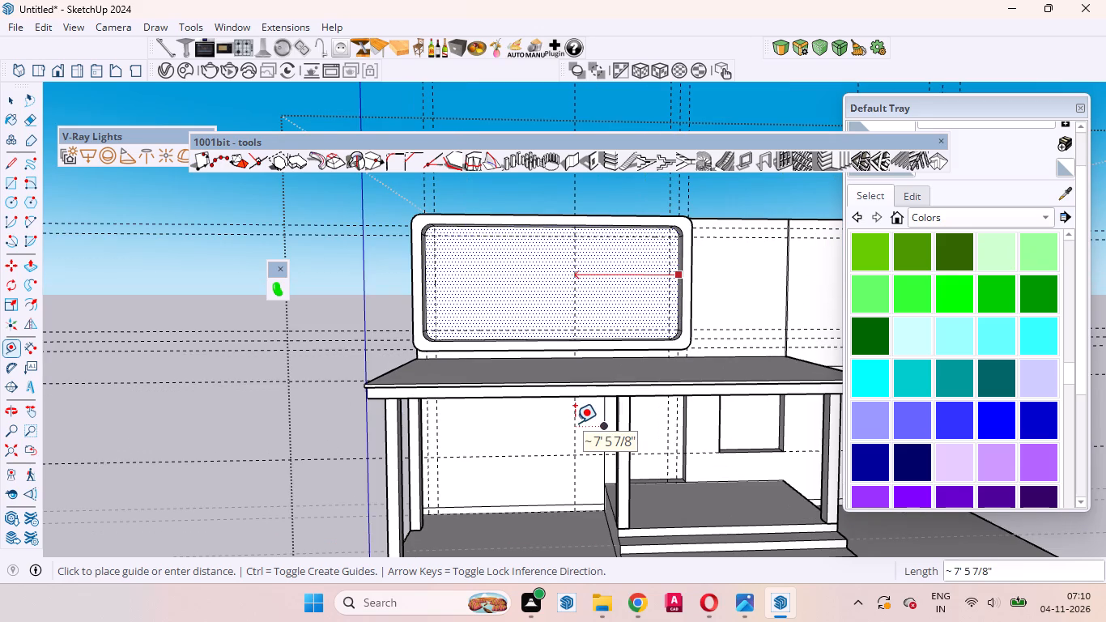
left_click(575, 423)
Place a vertical guide 4' inward from the panel's existing vertical guide farthest from the wall's outer edge.
scroll(672, 277, "up", 5)
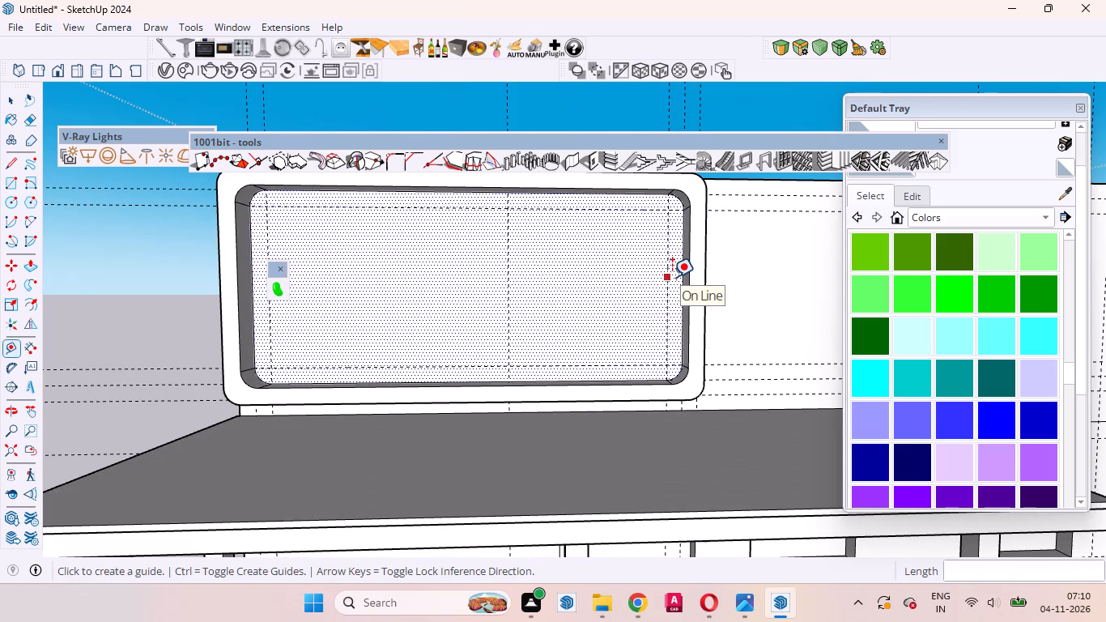
left_click(672, 277)
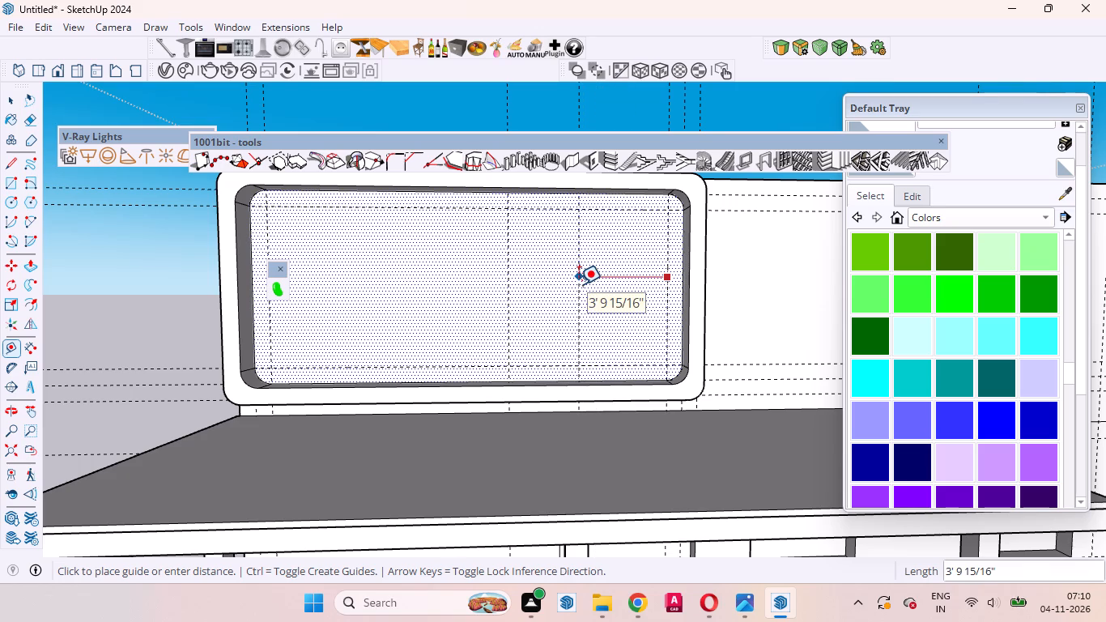
type("4'")
key("Return")
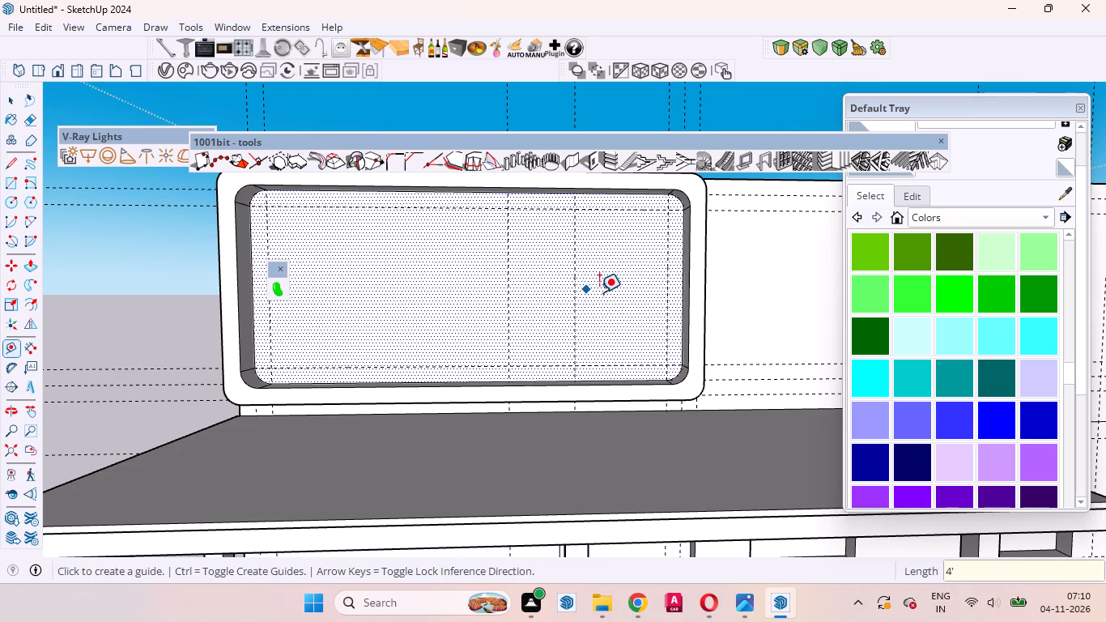
Place a horizontal guide 1' above the existing guide near the recessed panel's bottom edge.
left_click(611, 366)
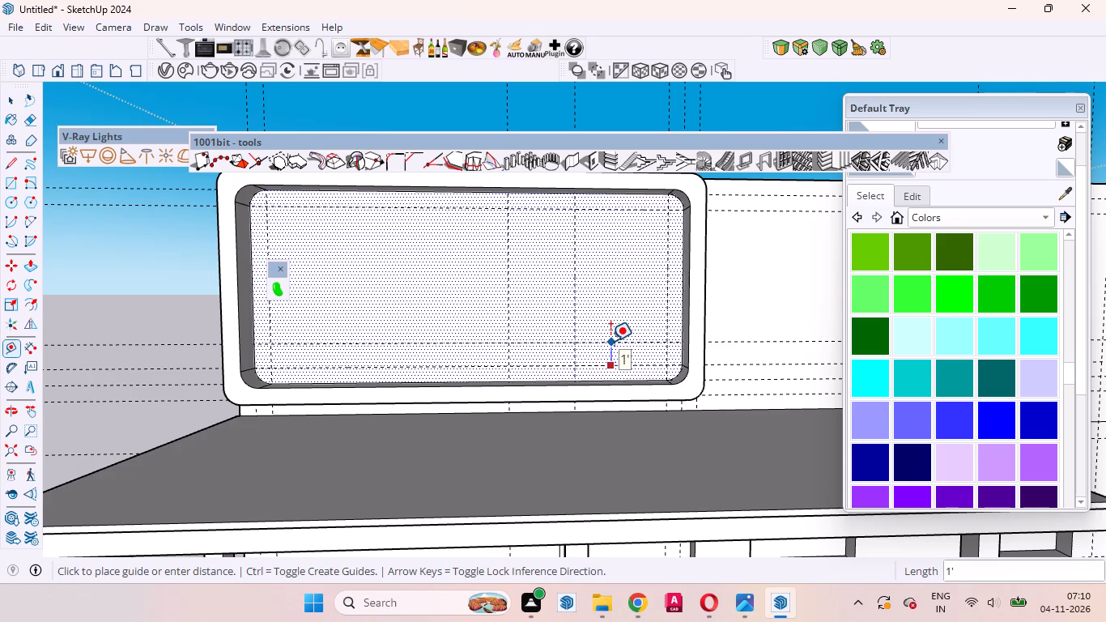
left_click(610, 341)
Draw a 4' by 5' 8" window rectangle between the guide intersections on the recessed panel.
key("space")
left_click(610, 293)
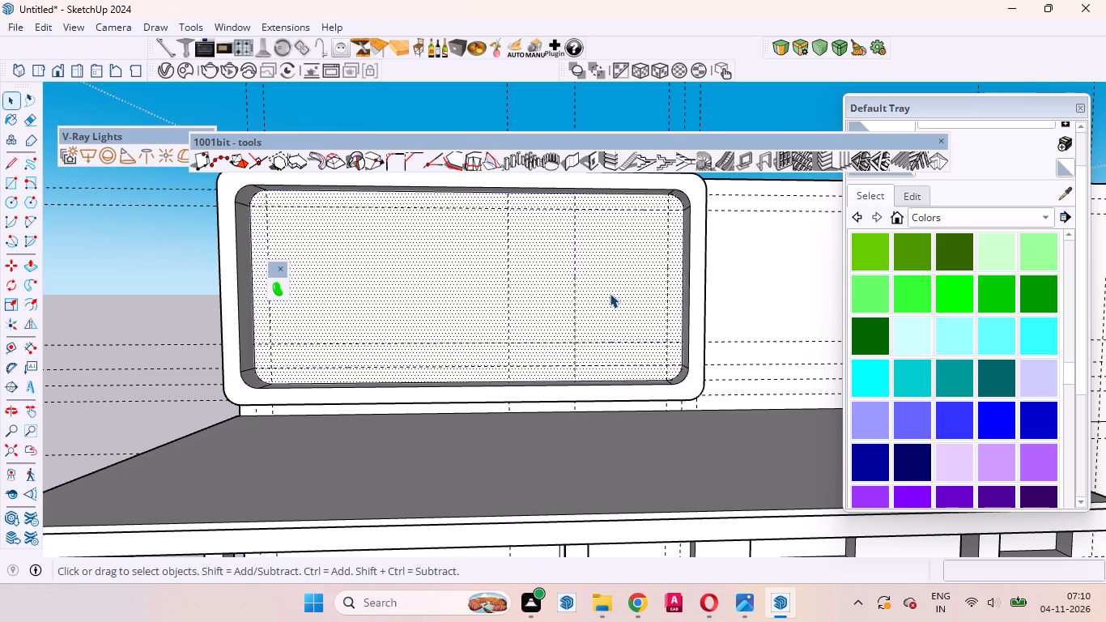
key("r")
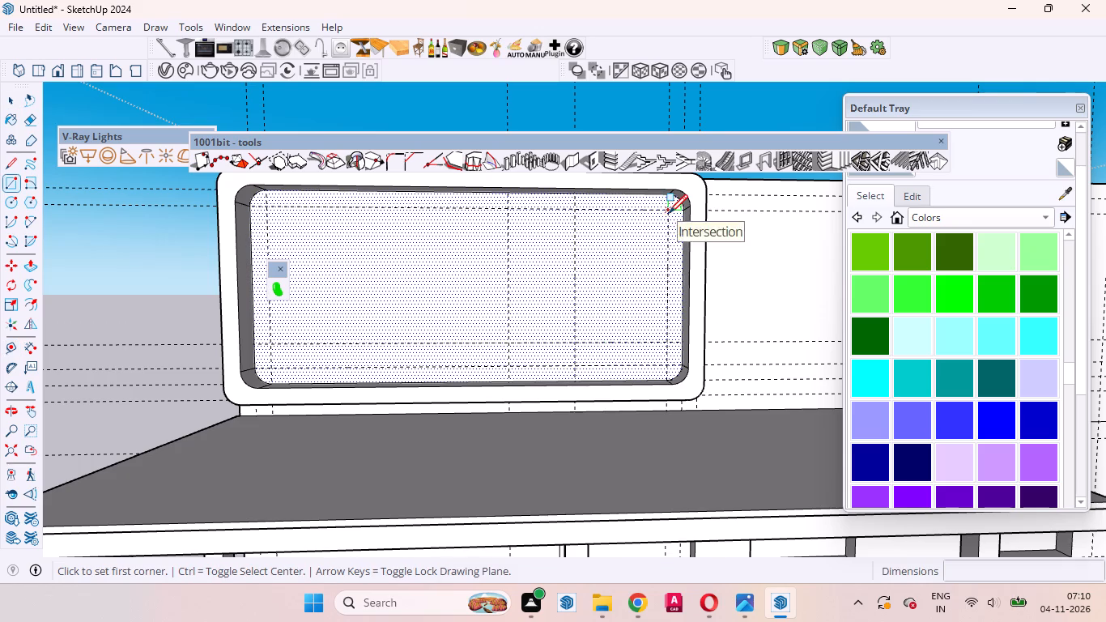
left_click(669, 213)
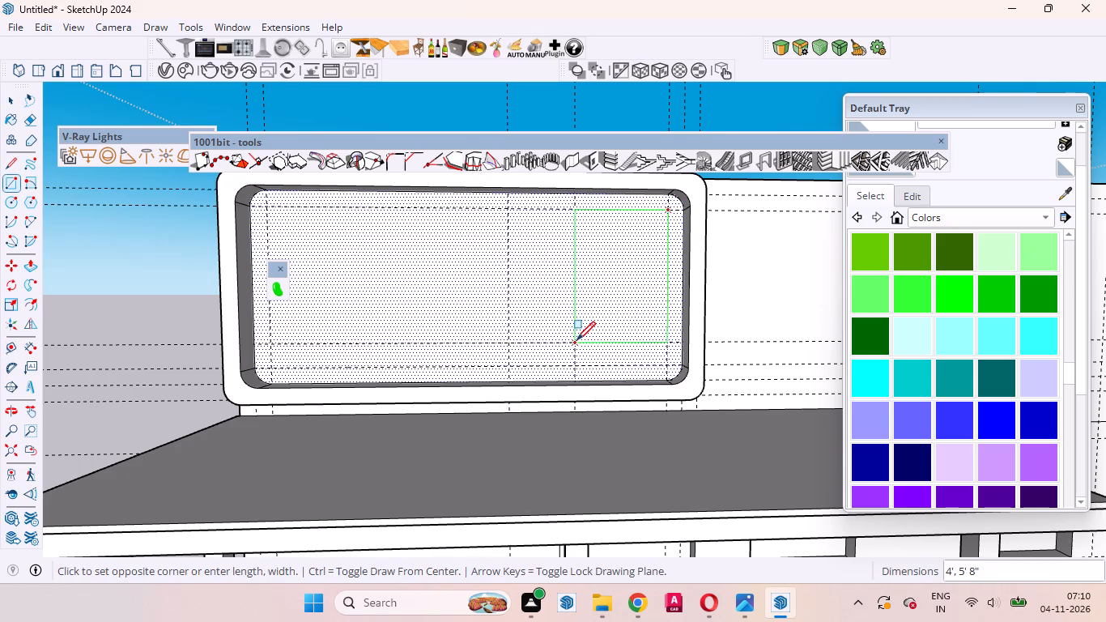
left_click(576, 340)
key("space")
Push the window rectangle 9 3/4" into the recessed panel to form the opening's recess.
left_click(620, 310)
key("p")
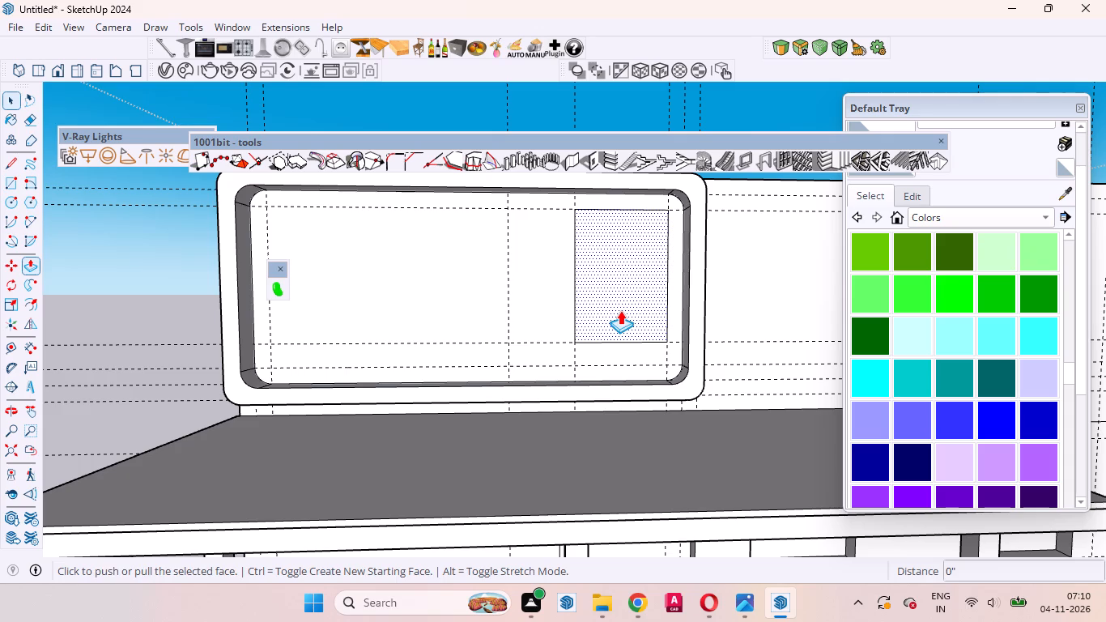
double_click(620, 310)
key("ctrl+z")
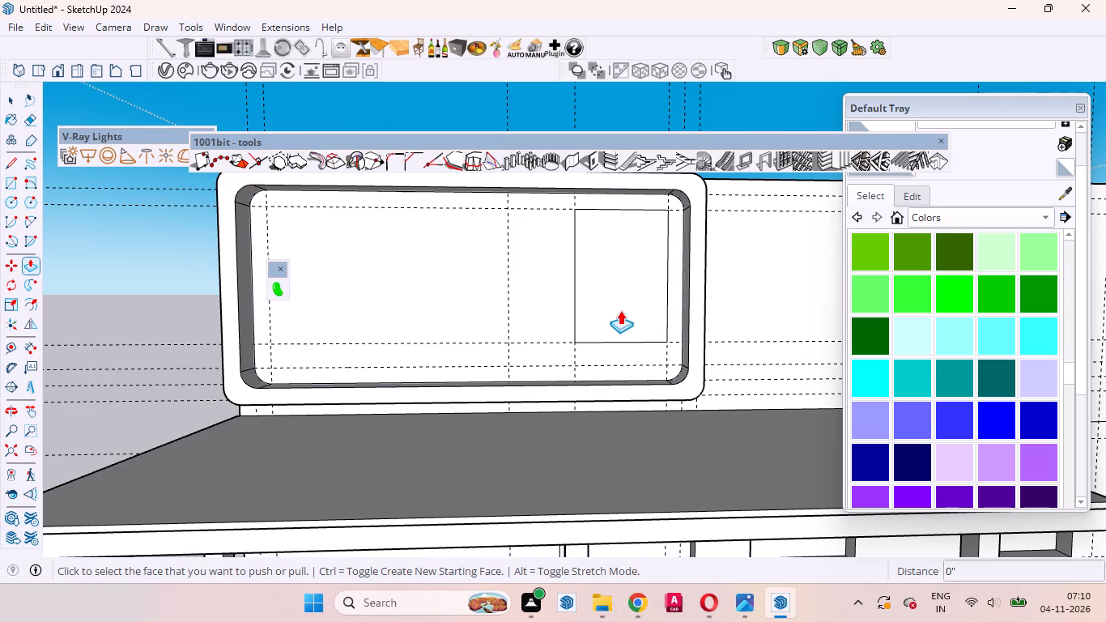
middle_click_drag(620, 310, 726, 347)
scroll(656, 296, "up", 5)
left_click(619, 288)
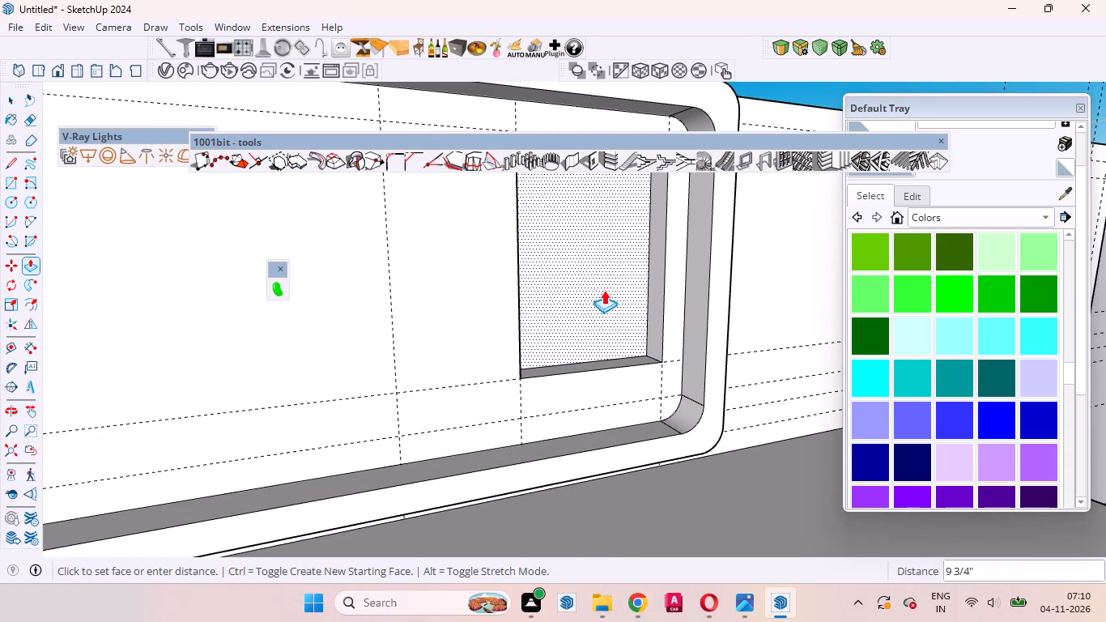
left_click(604, 290)
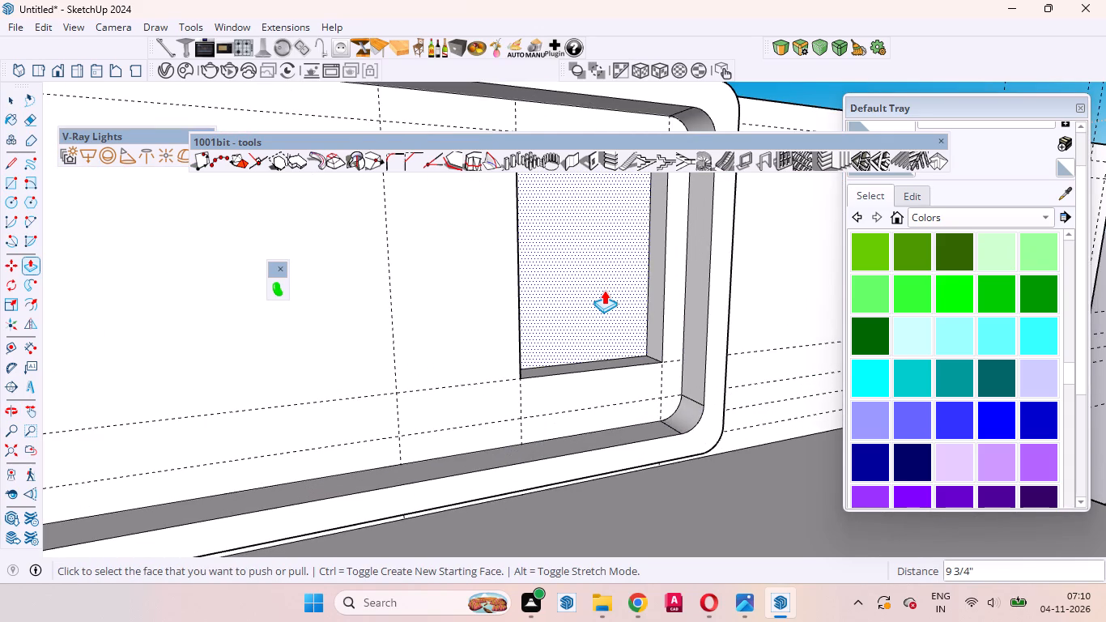
key("space")
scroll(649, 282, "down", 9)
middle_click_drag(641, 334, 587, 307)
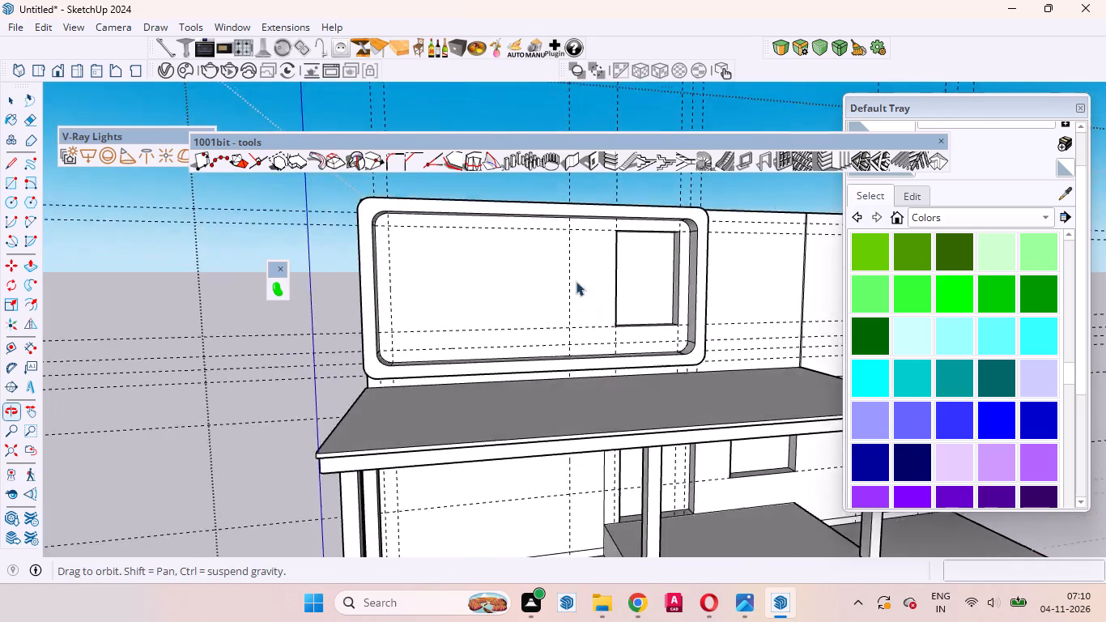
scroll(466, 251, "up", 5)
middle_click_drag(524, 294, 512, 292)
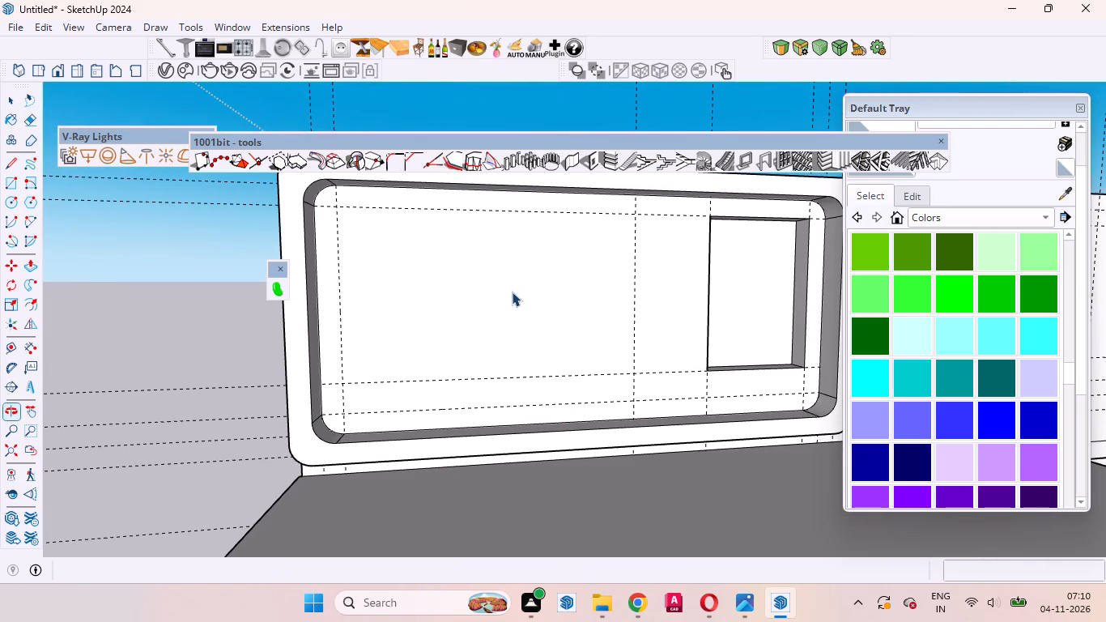
Place a horizontal guide 1' below the recessed panel's top edge.
scroll(525, 291, "down", 3)
middle_click_drag(636, 312, 609, 292)
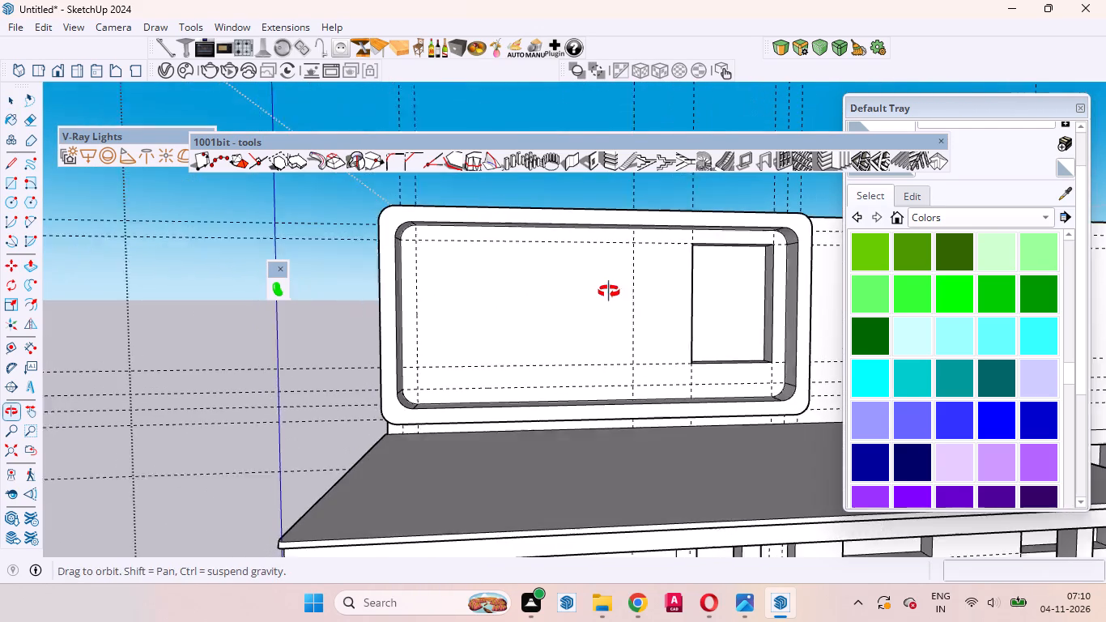
middle_click_drag(609, 292, 609, 288)
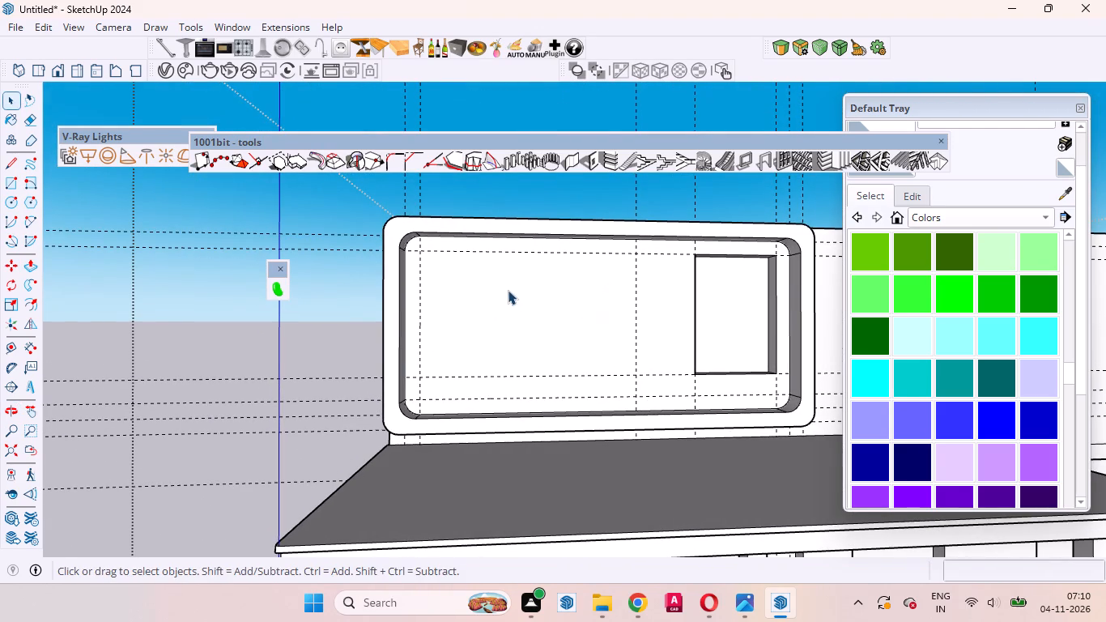
scroll(462, 270, "up", 4)
middle_click_drag(613, 300, 541, 309)
scroll(570, 278, "up", 2)
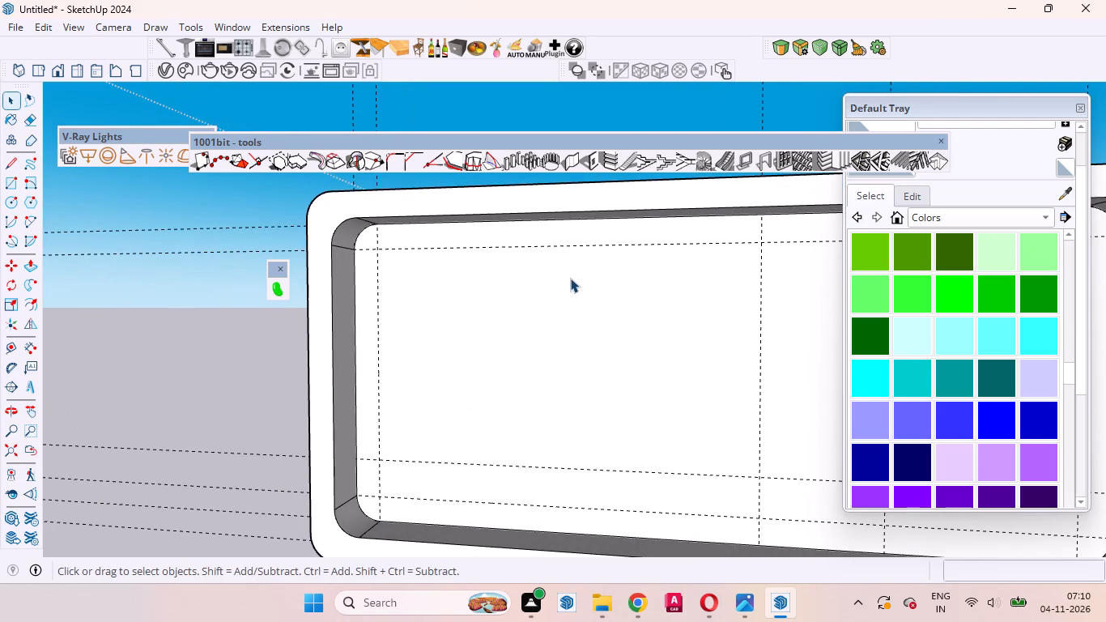
key("t")
scroll(584, 243, "up", 4)
left_click(589, 211)
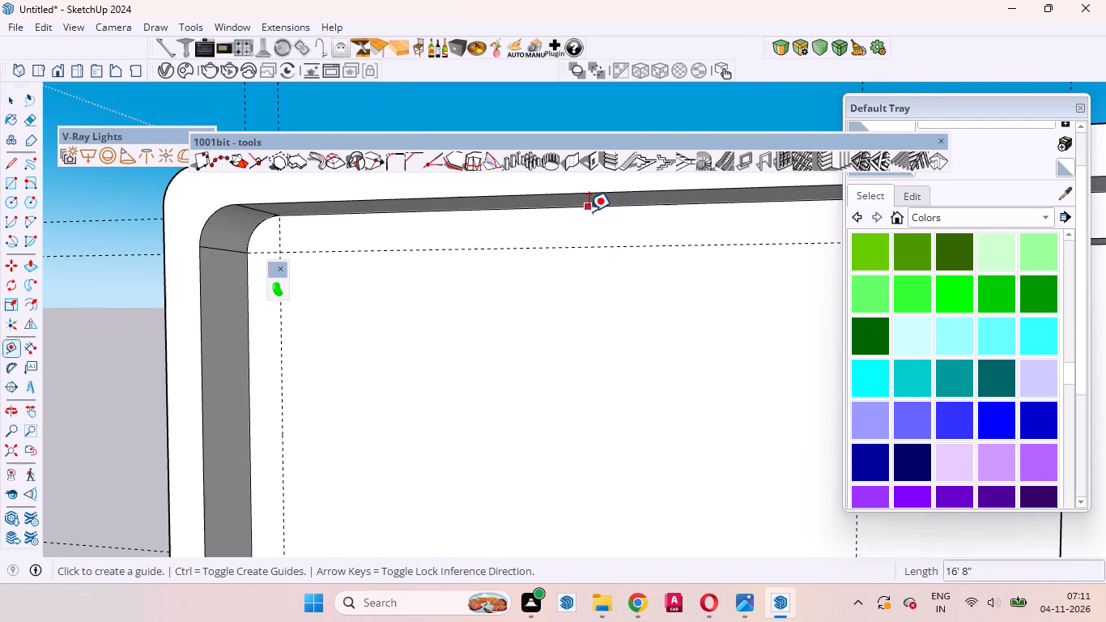
left_click(596, 275)
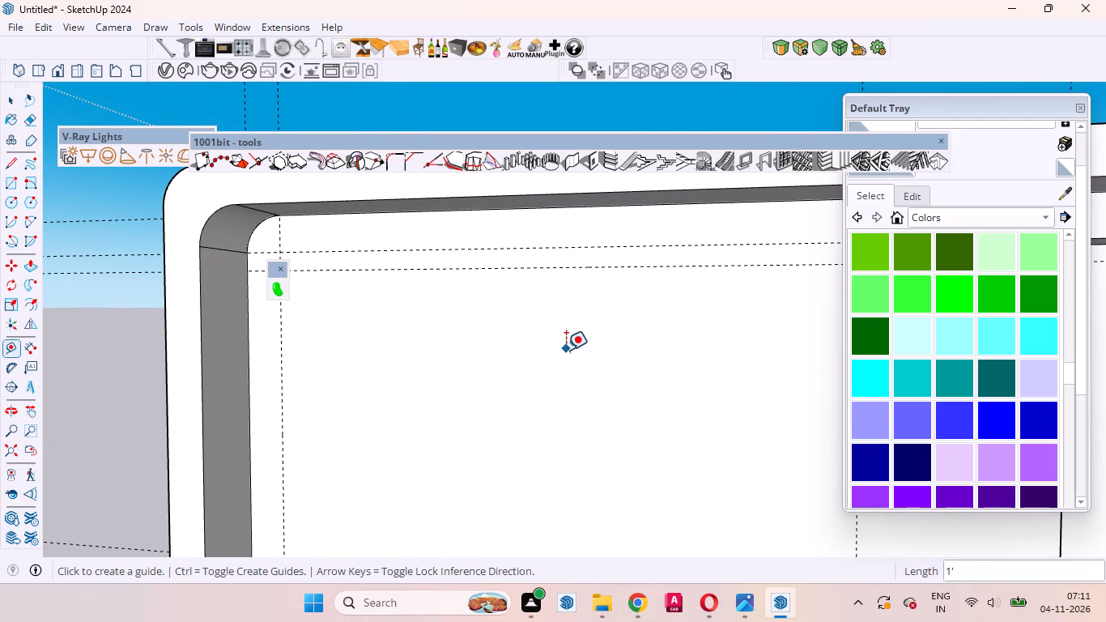
key("space")
Lower the top face of the existing window recess 4" to meet the new horizontal guide.
scroll(558, 350, "down", 14)
scroll(671, 323, "up", 11)
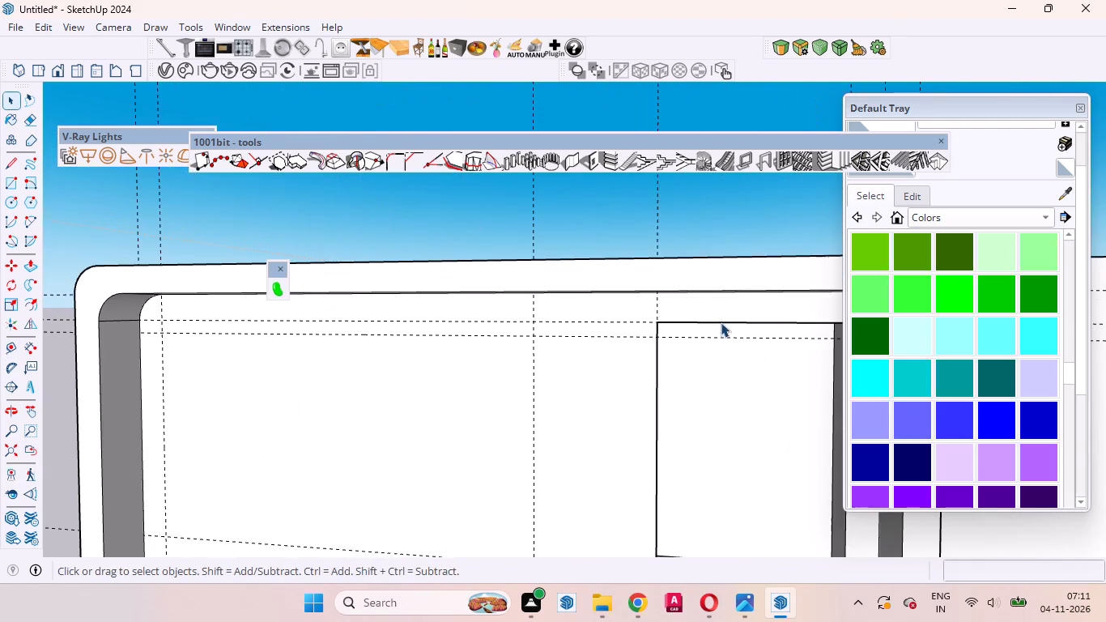
middle_click_drag(723, 355, 712, 258)
scroll(709, 283, "up", 14)
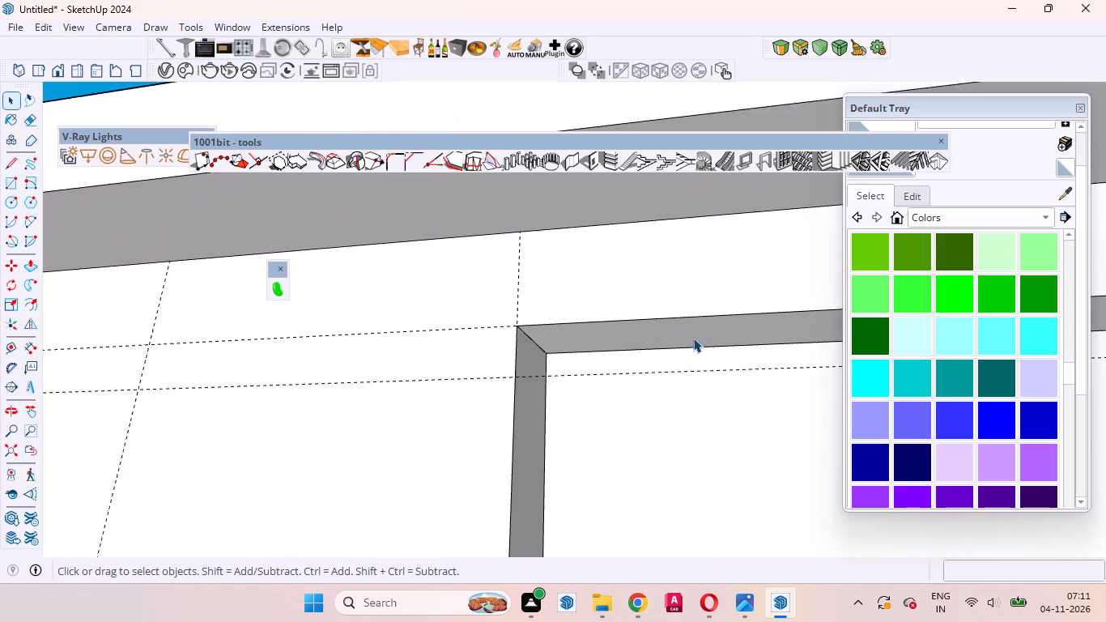
scroll(693, 338, "up", 1)
left_click(690, 334)
key("p")
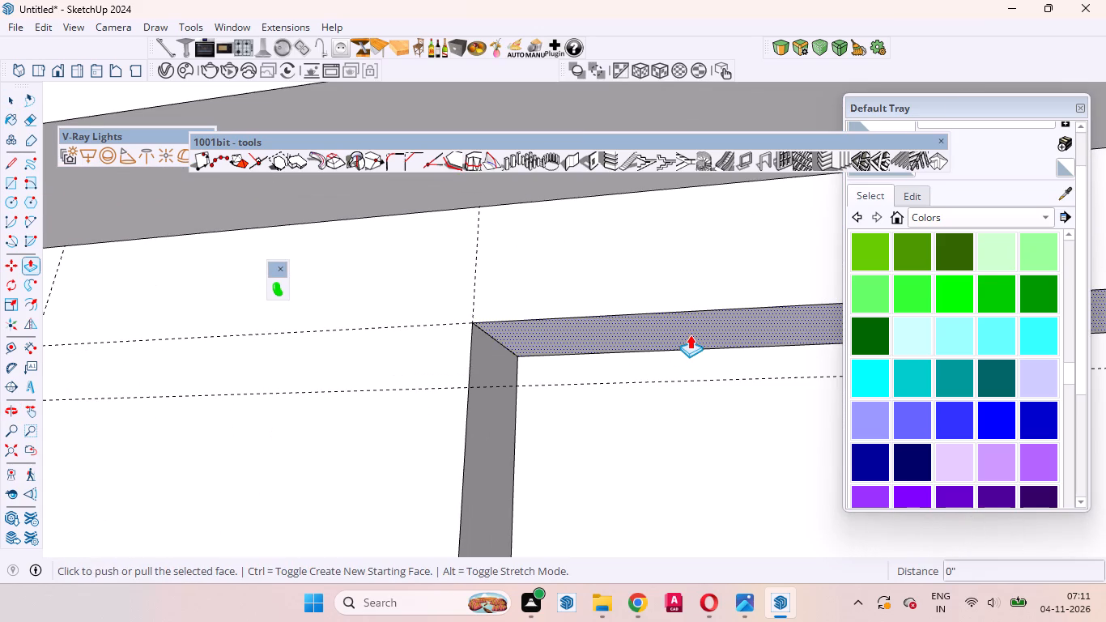
left_click(690, 334)
left_click(475, 390)
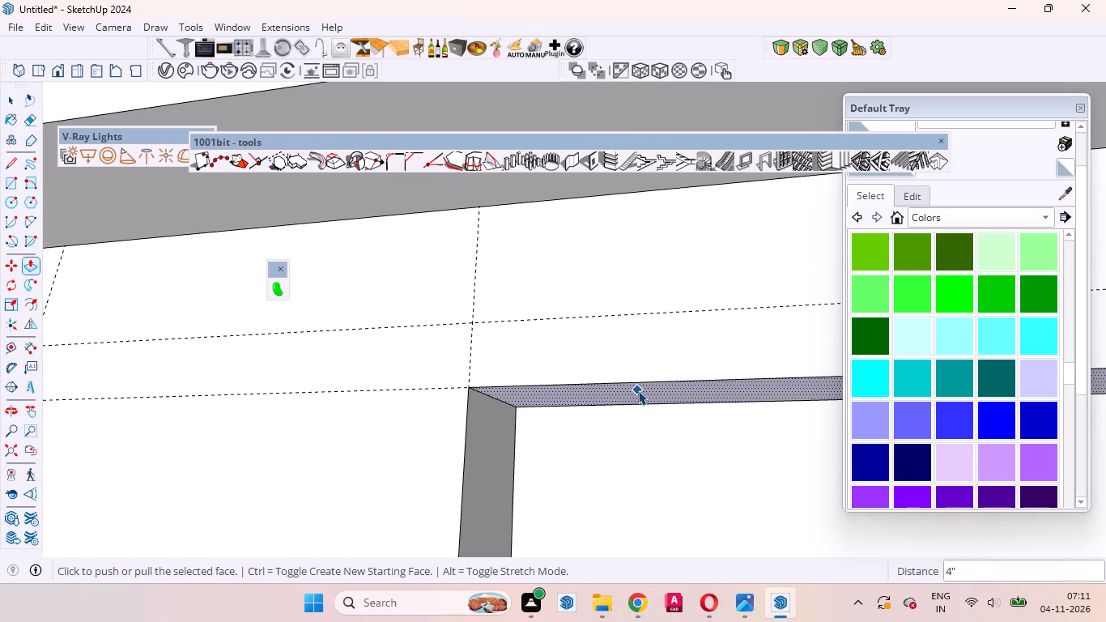
key("space")
Draw a rectangle about 10' 8" by 6' 4" on the recessed panel beside the window, starting from the lower outer guide intersection.
scroll(638, 383, "down", 18)
middle_click_drag(593, 395, 685, 424)
left_click(513, 456)
scroll(685, 352, "down", 2)
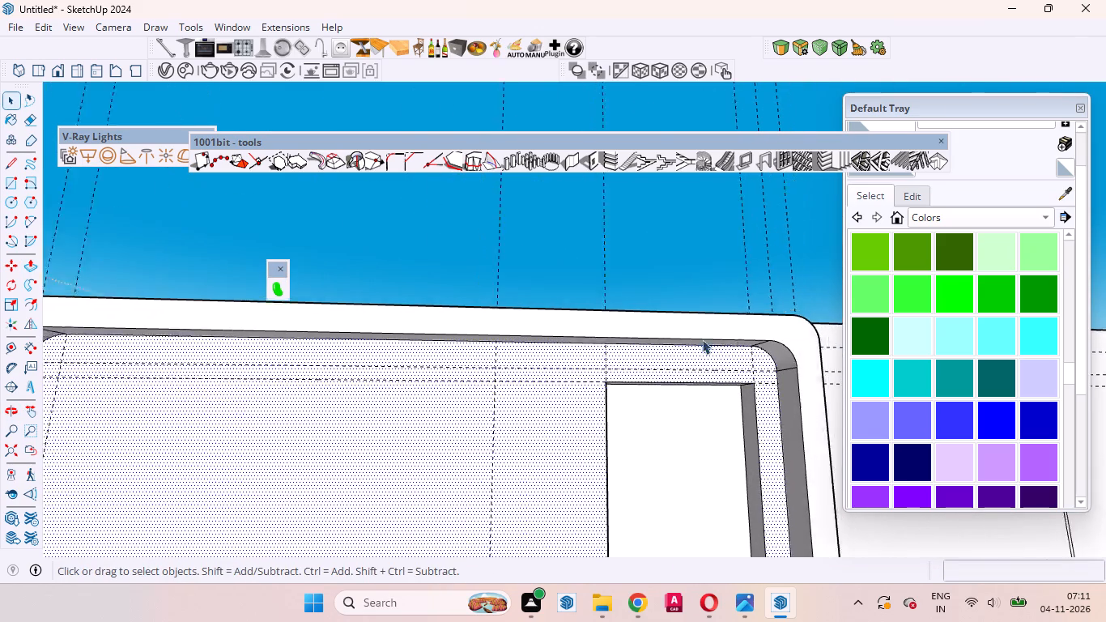
scroll(702, 339, "down", 8)
scroll(658, 384, "up", 4)
middle_click_drag(765, 417, 759, 426)
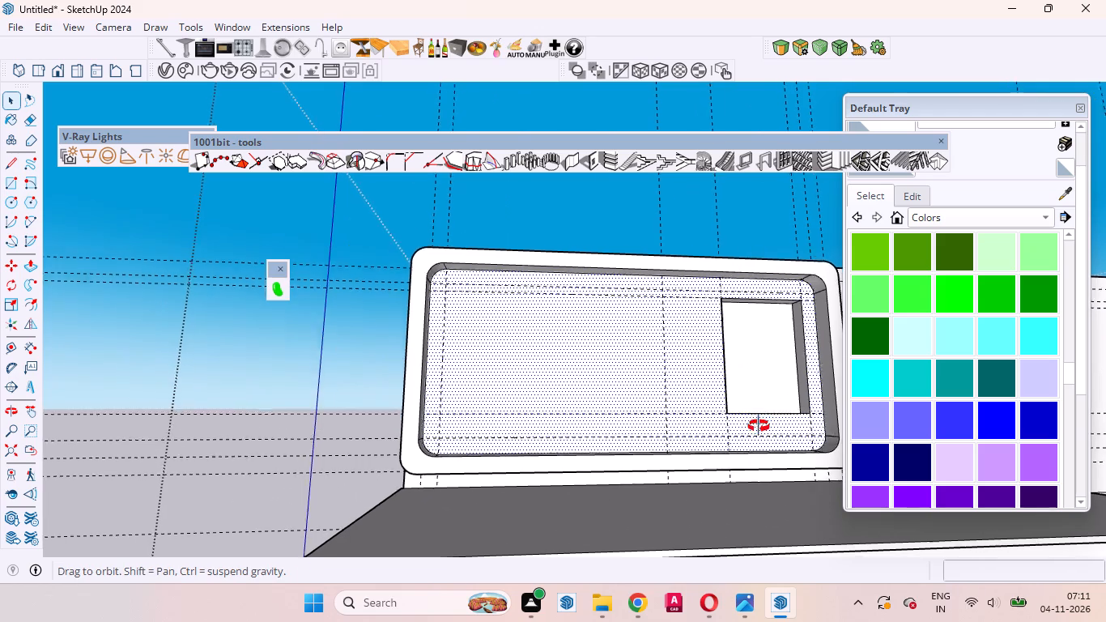
middle_click_drag(759, 426, 735, 424)
scroll(717, 431, "up", 3)
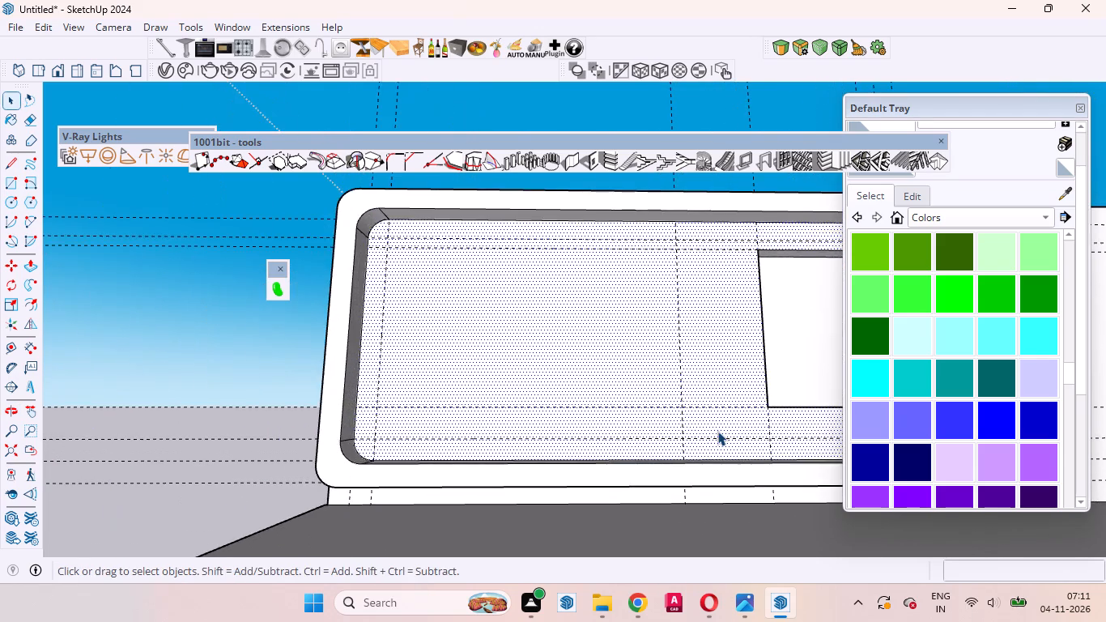
scroll(717, 431, "down", 3)
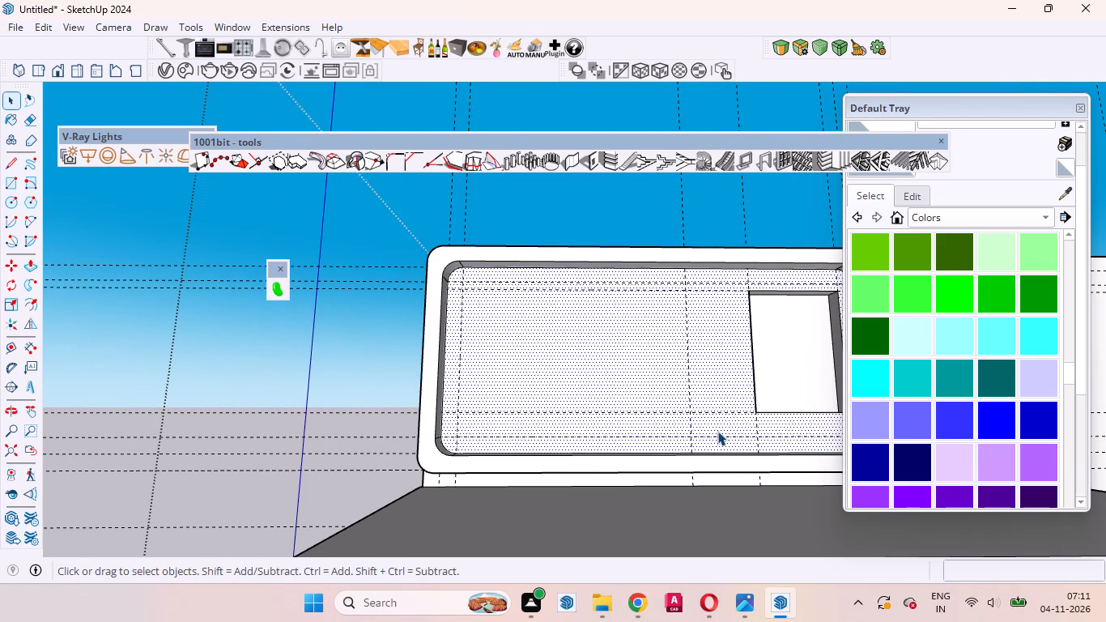
key("r")
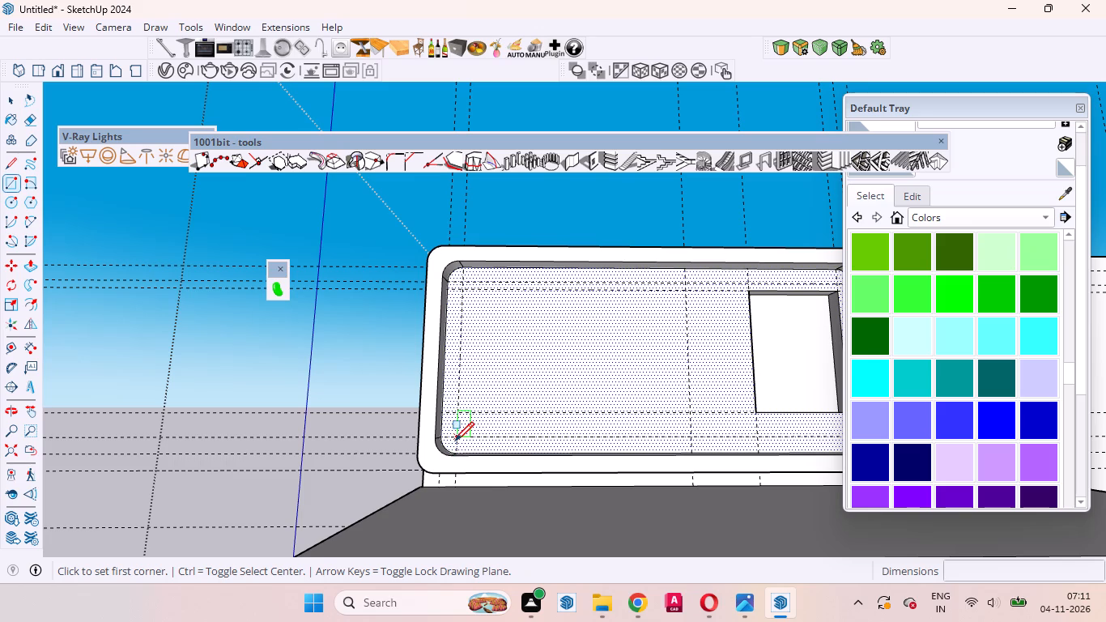
left_click(456, 440)
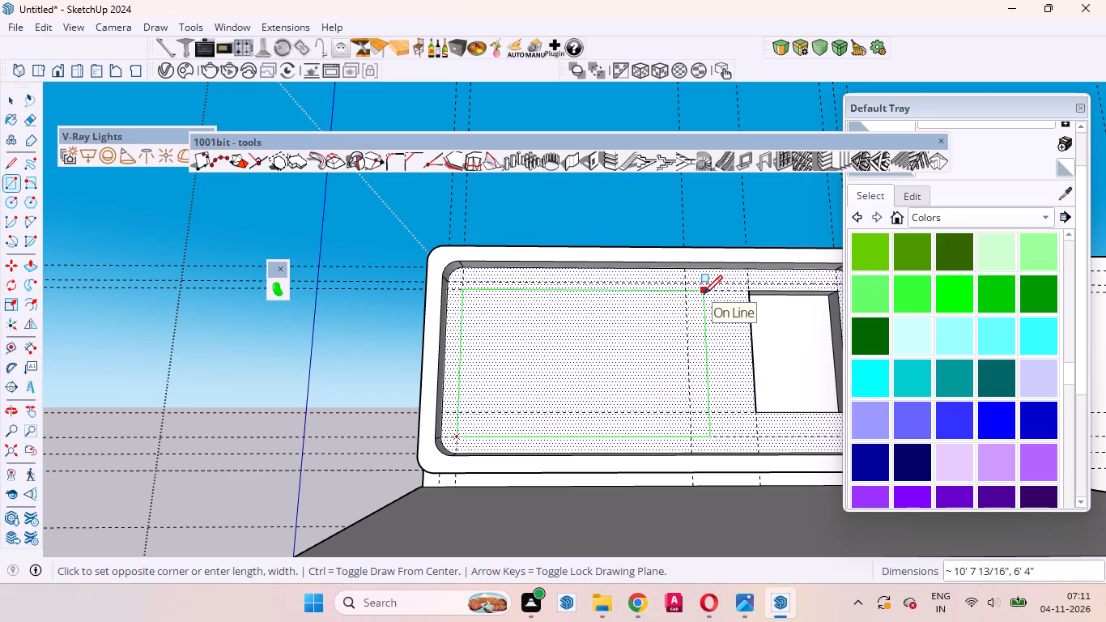
left_click(704, 294)
key("space")
Move the large rectangle's outer vertical edge 8" outward to the inner side of the round-cornered frame.
left_click(585, 351)
middle_click_drag(584, 355, 634, 388)
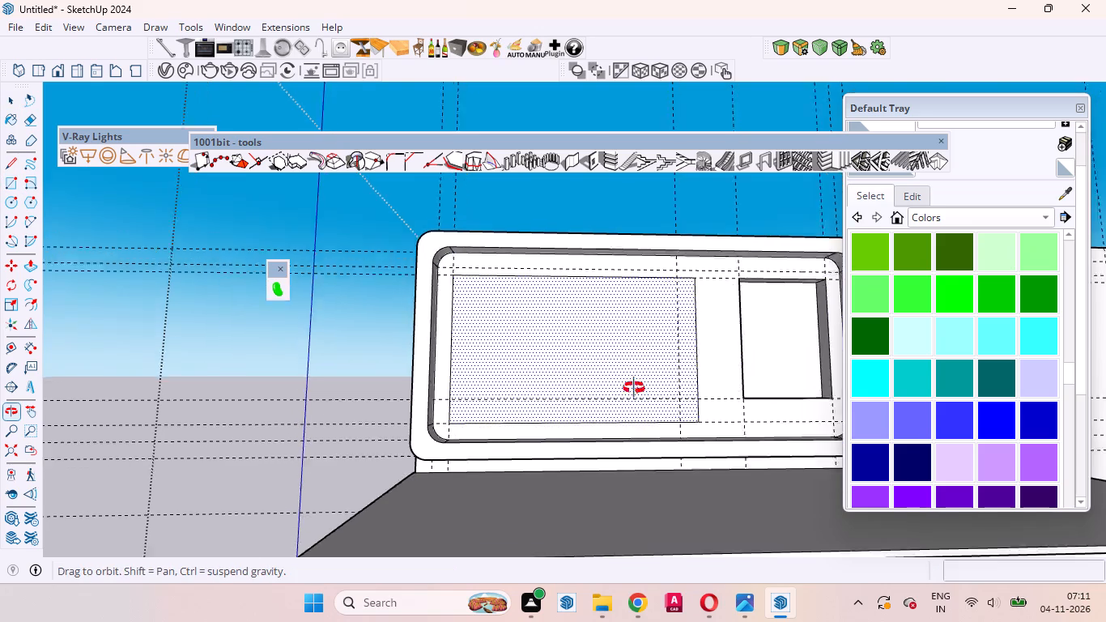
middle_click_drag(634, 388, 716, 413)
scroll(441, 298, "up", 1)
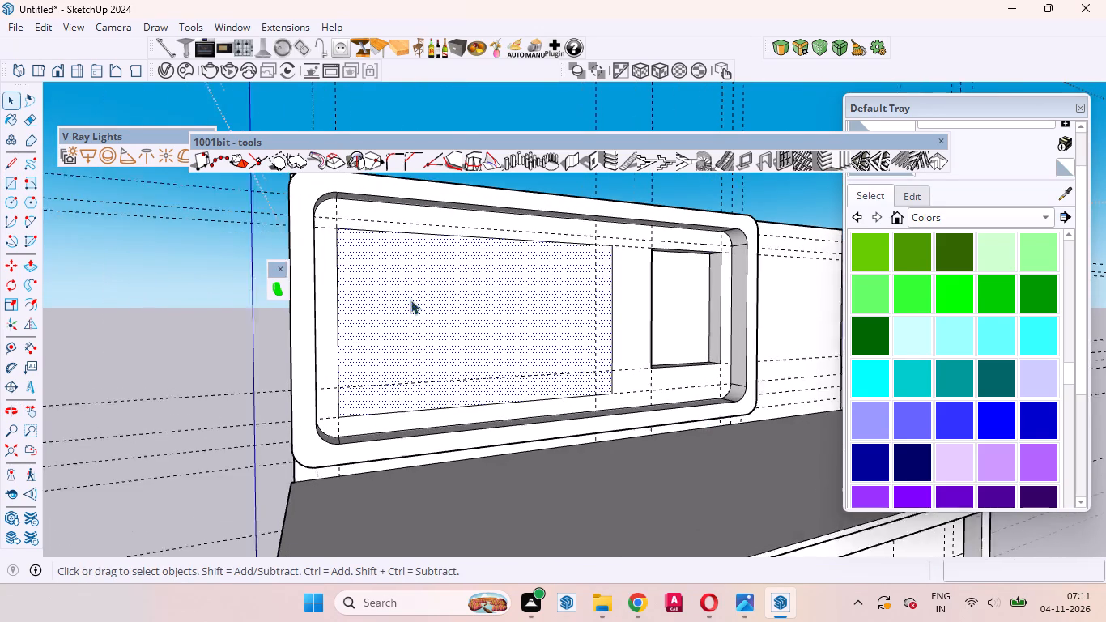
scroll(410, 300, "up", 1)
left_click(334, 275)
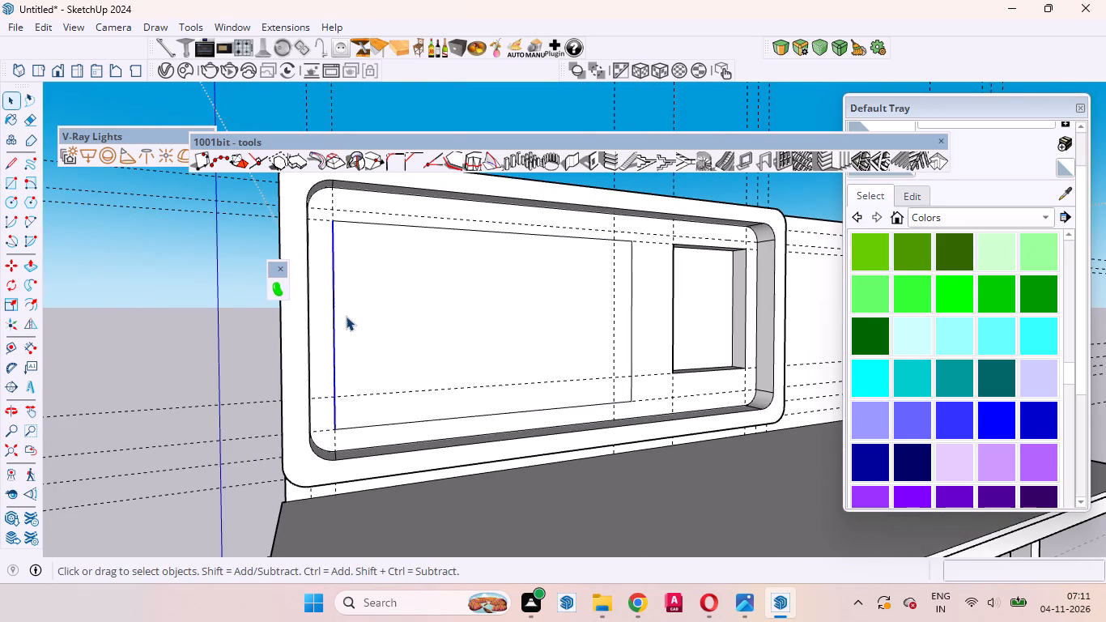
middle_click_drag(346, 318, 266, 331)
key("m")
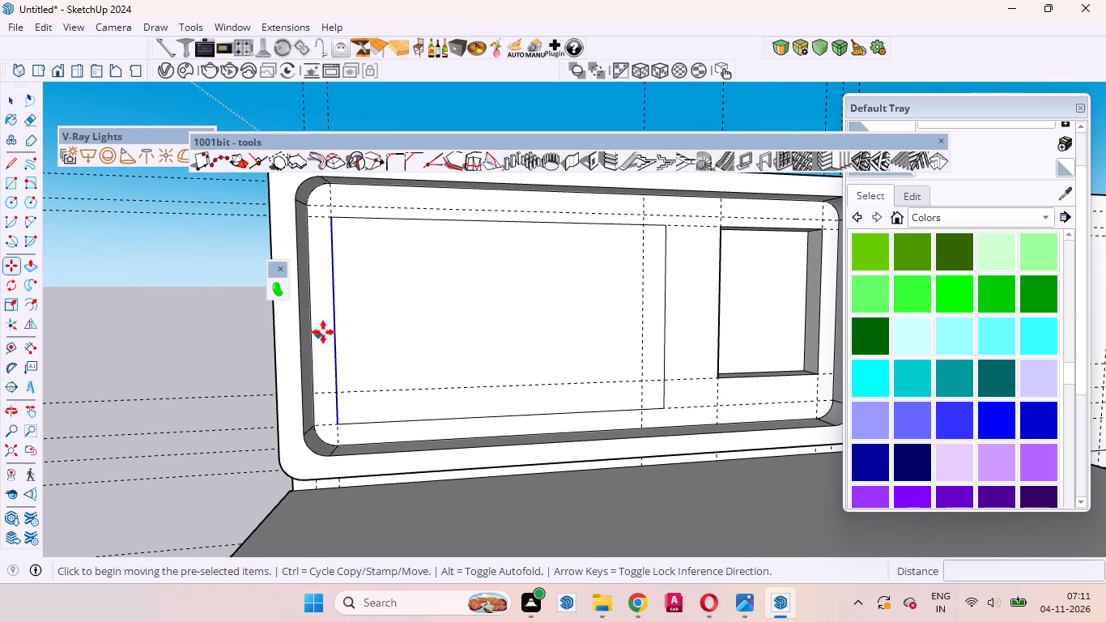
left_click(330, 328)
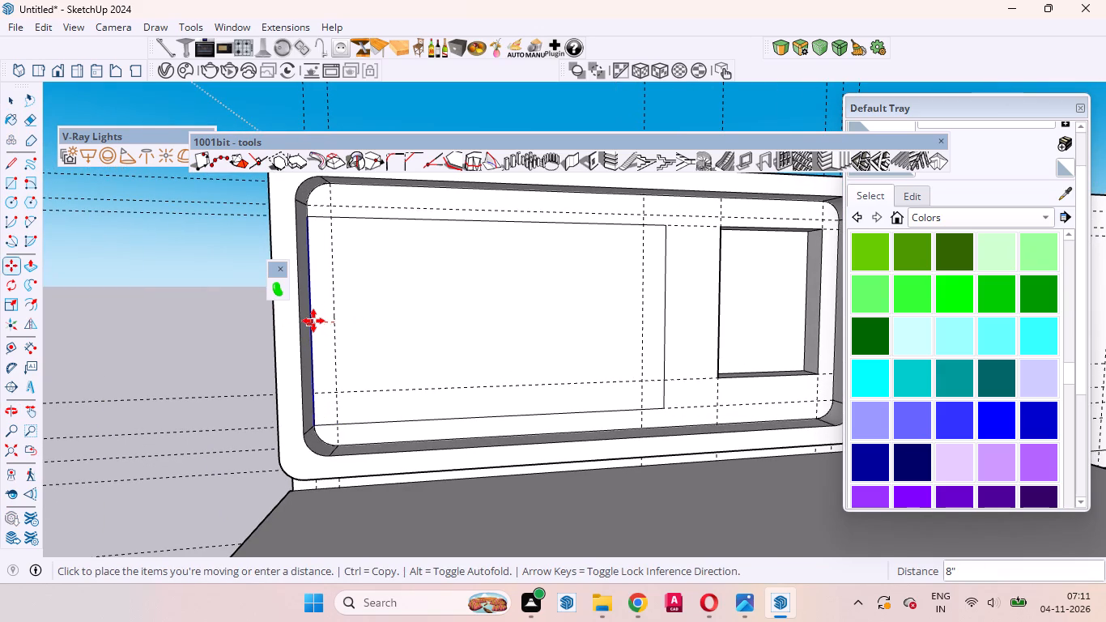
left_click(313, 321)
key("space")
Push the large rectangle 12' into the building to form a deep opening.
scroll(466, 321, "down", 3)
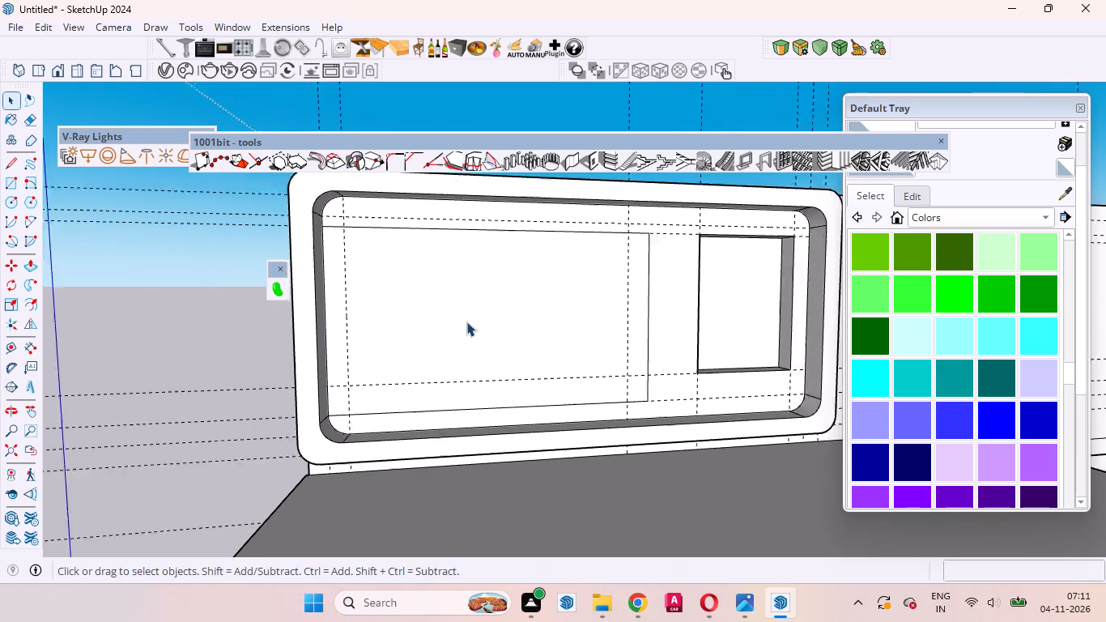
scroll(466, 322, "down", 2)
middle_click_drag(571, 332, 543, 336)
scroll(543, 336, "down", 3)
middle_click_drag(542, 336, 494, 342)
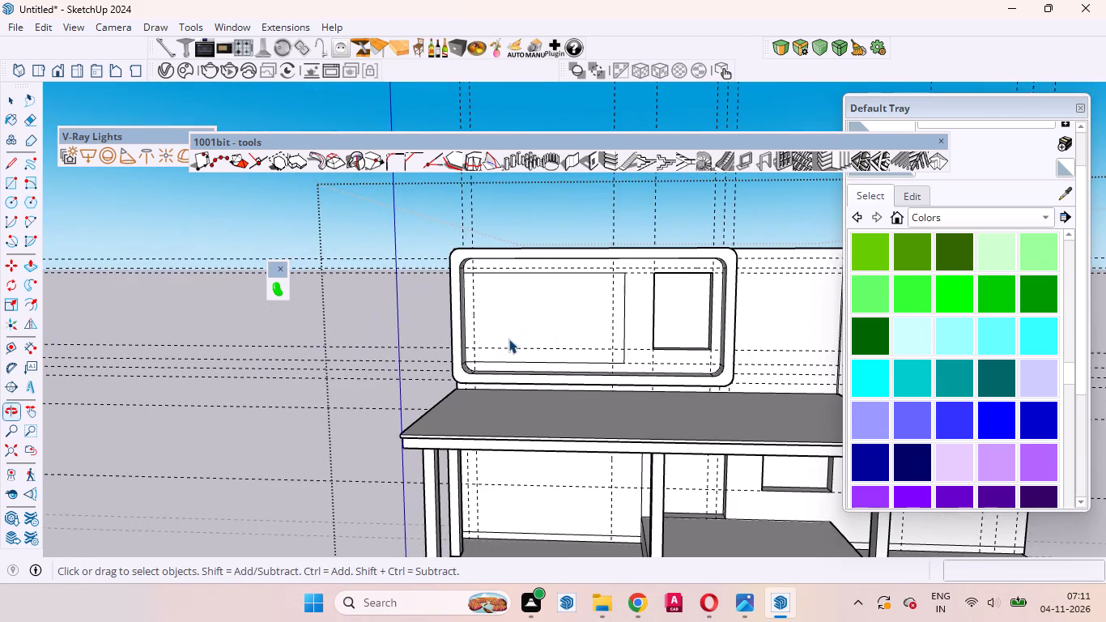
scroll(542, 339, "up", 3)
left_click(545, 335)
key("p")
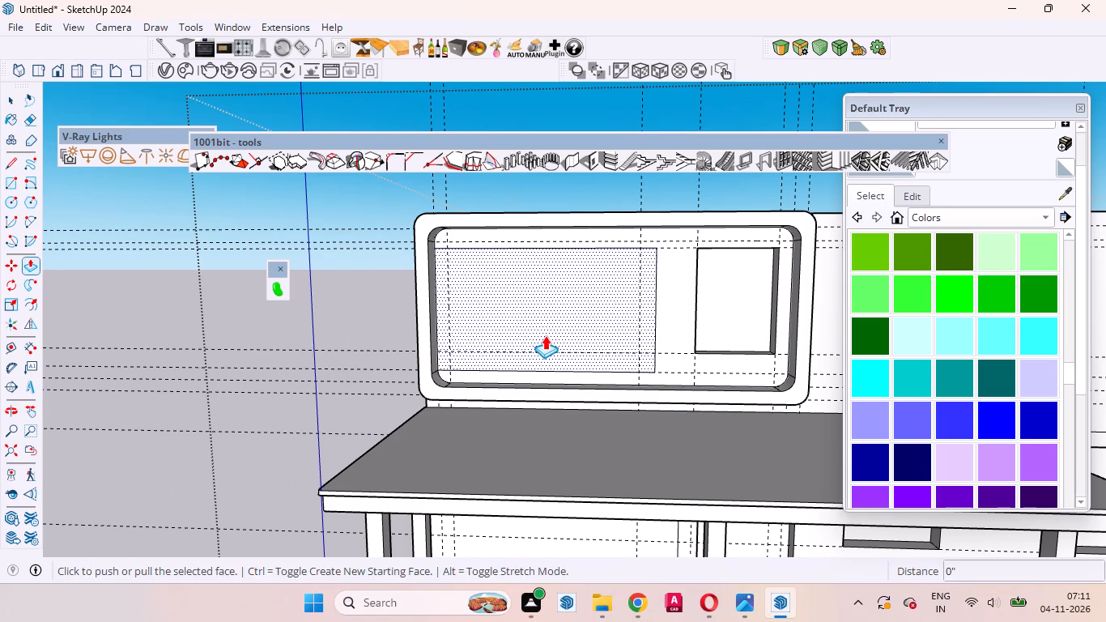
left_click(545, 335)
type("12'")
key("Return")
key("space")
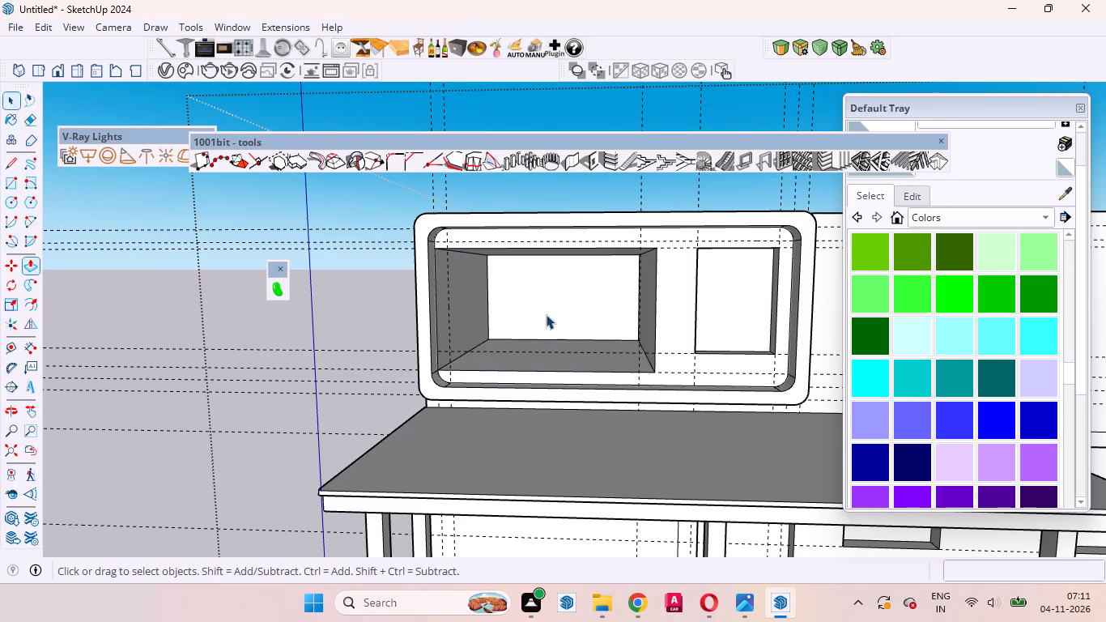
Draw a vertical line from the deep opening's lower corner nearest the window down to the recessed panel's bottom edge.
scroll(570, 349, "down", 4)
middle_click_drag(587, 391, 479, 364)
scroll(382, 259, "up", 7)
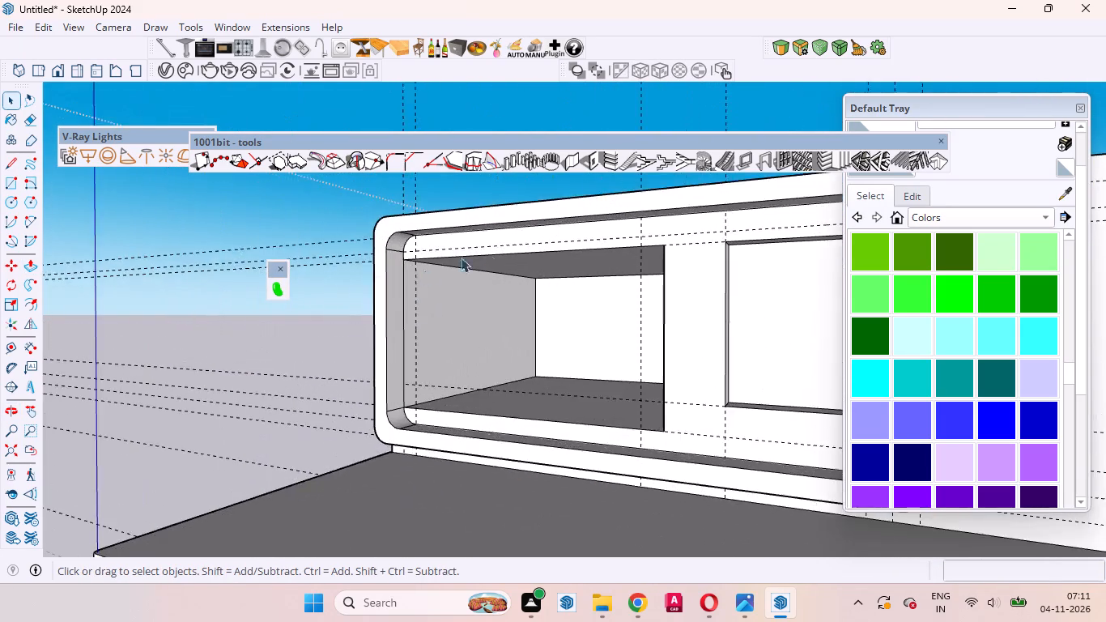
scroll(461, 258, "up", 6)
middle_click_drag(539, 281, 488, 251)
scroll(489, 252, "down", 4)
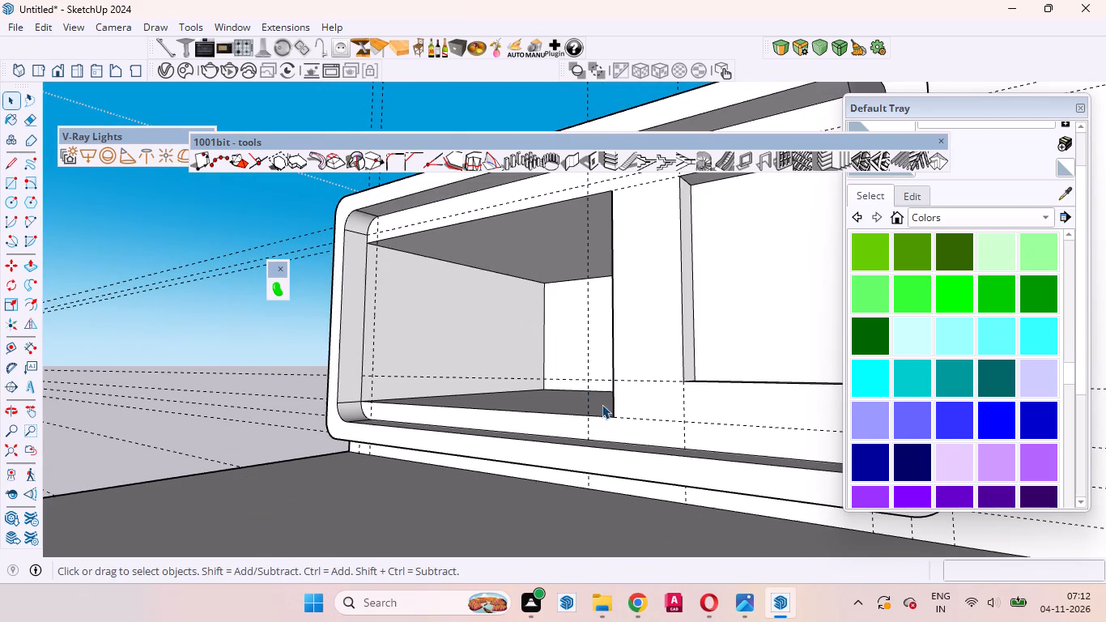
scroll(602, 405, "up", 4)
middle_click_drag(605, 429, 717, 490)
scroll(670, 469, "up", 4)
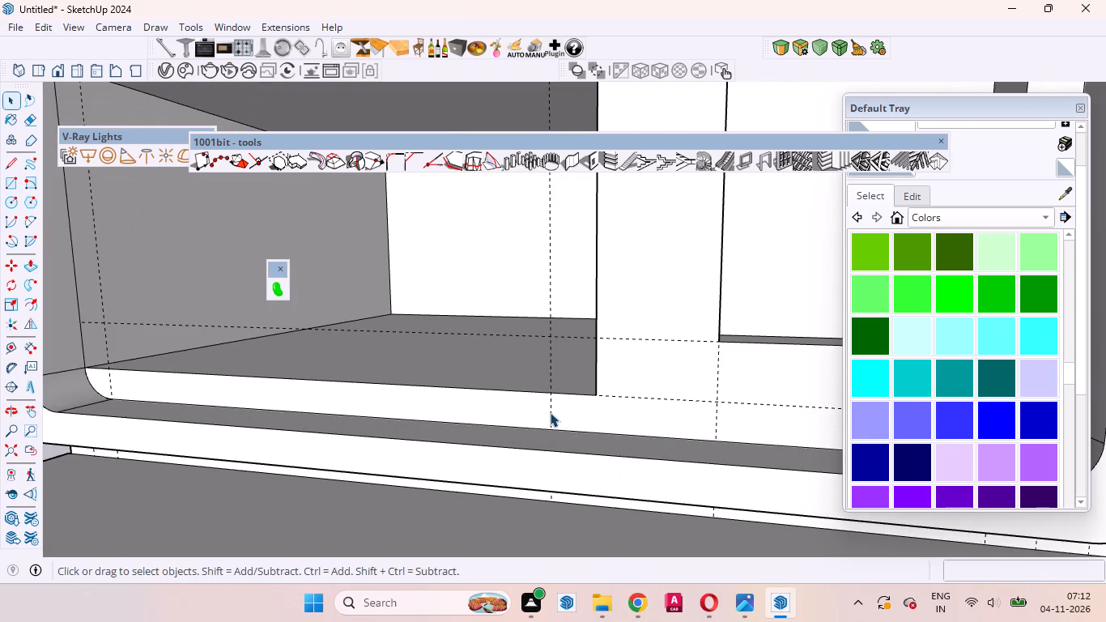
left_click(528, 412)
scroll(648, 393, "down", 5)
scroll(637, 391, "up", 4)
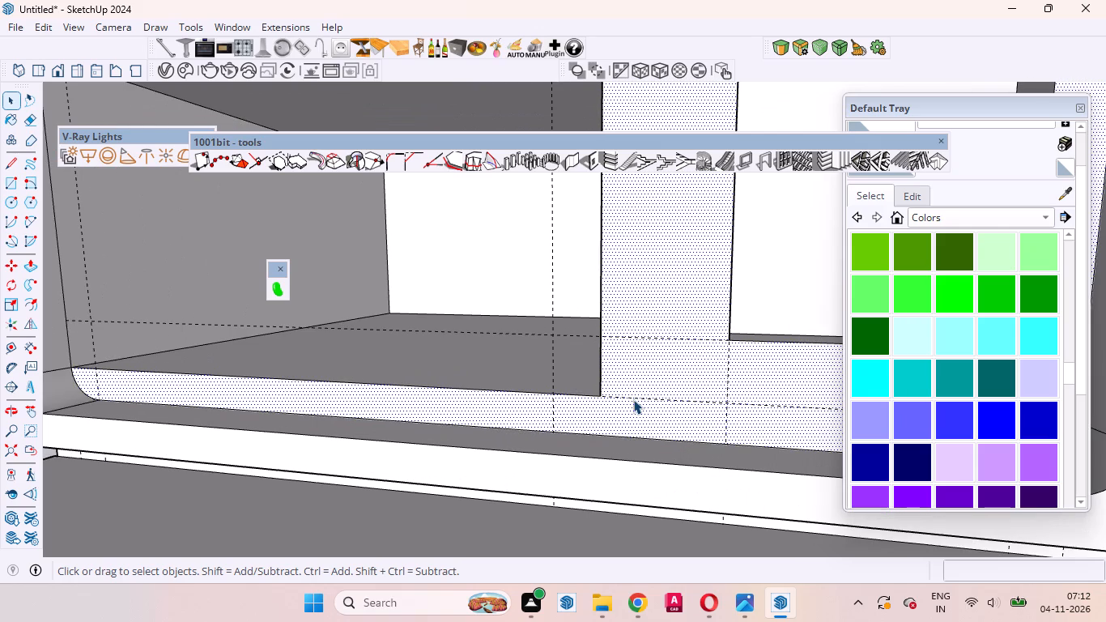
key("l")
scroll(602, 405, "up", 4)
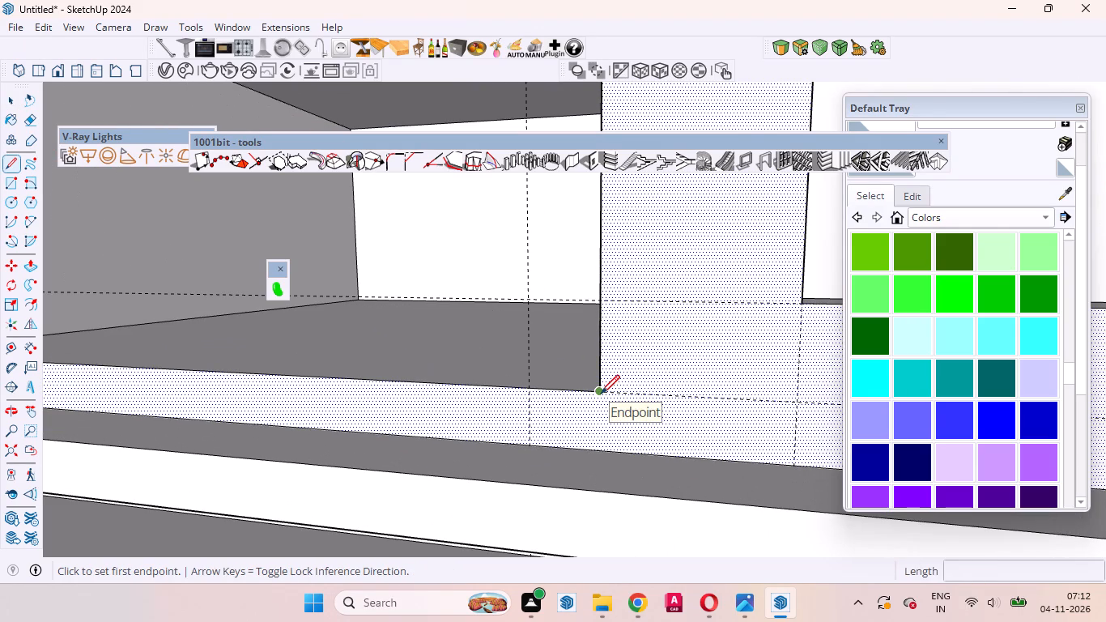
left_click(601, 394)
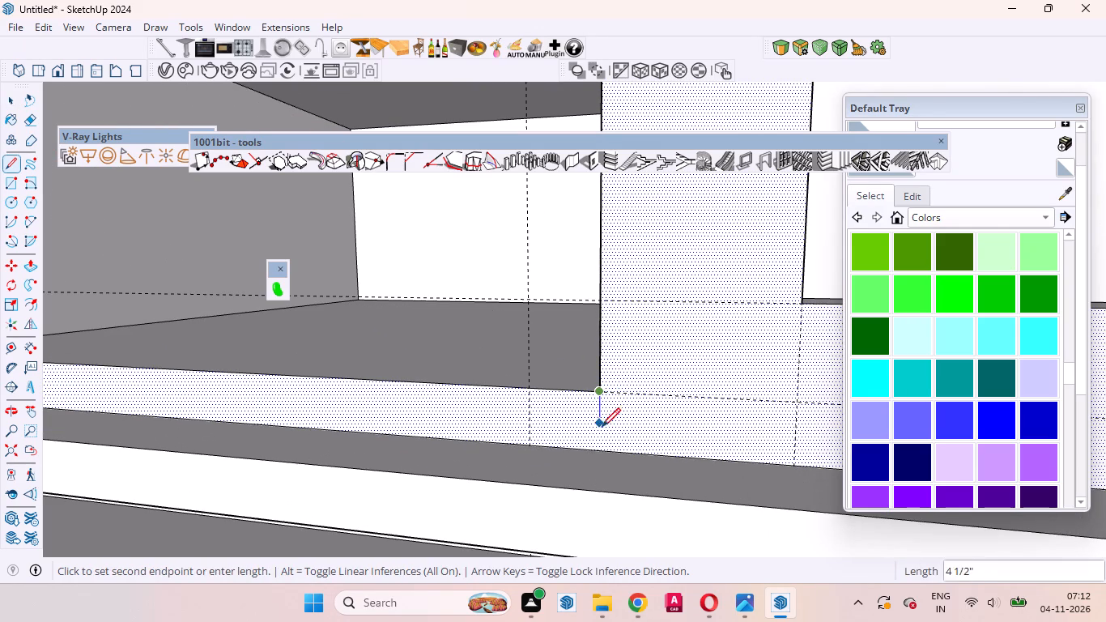
left_click(600, 449)
key("space")
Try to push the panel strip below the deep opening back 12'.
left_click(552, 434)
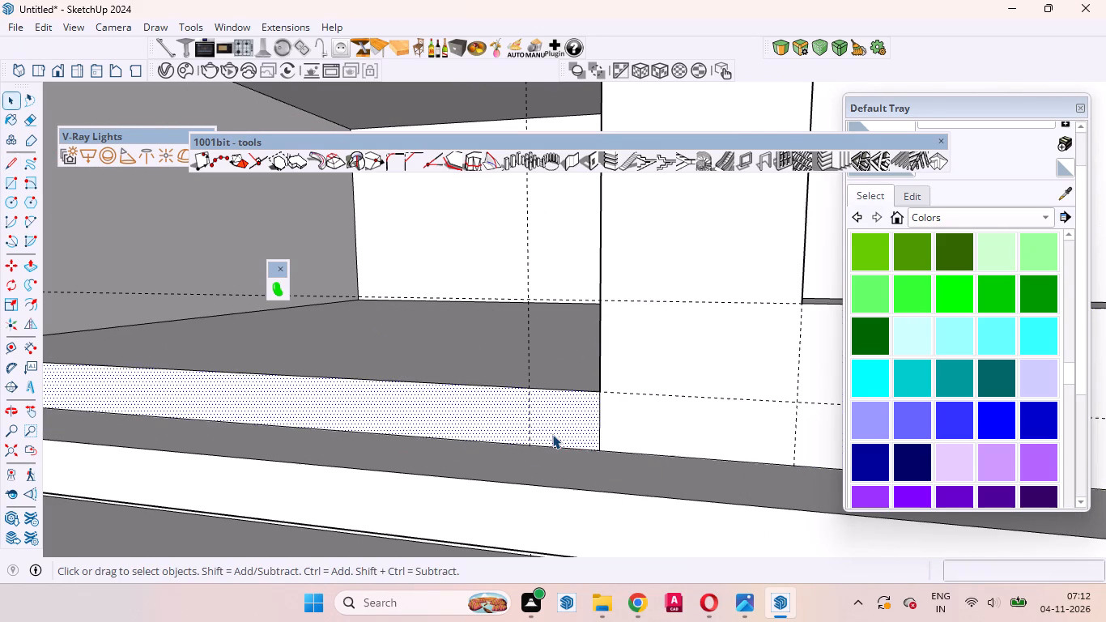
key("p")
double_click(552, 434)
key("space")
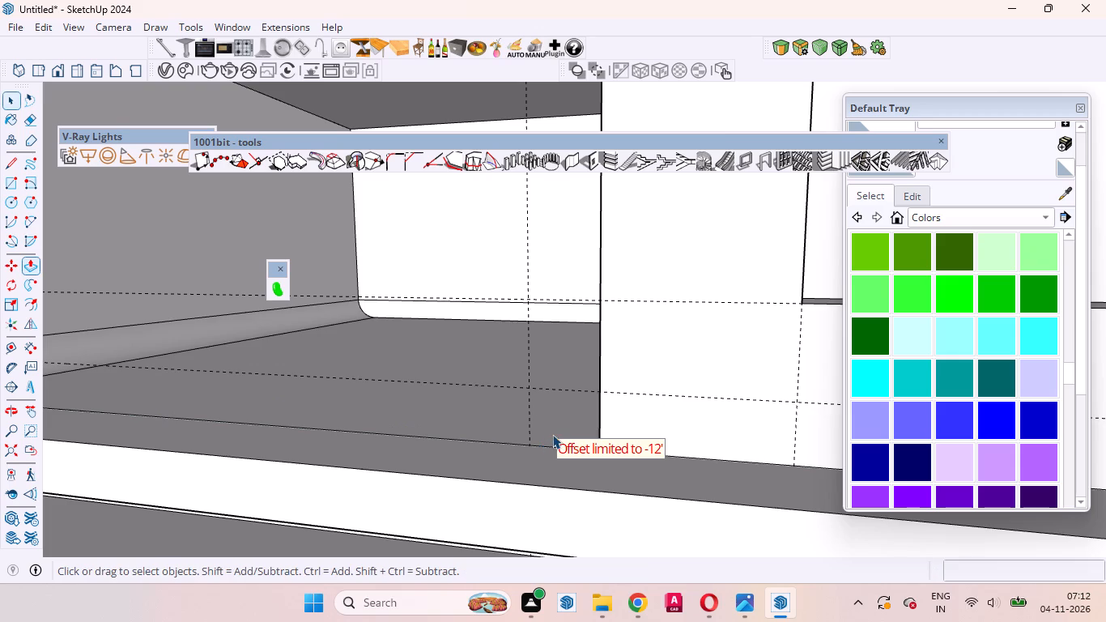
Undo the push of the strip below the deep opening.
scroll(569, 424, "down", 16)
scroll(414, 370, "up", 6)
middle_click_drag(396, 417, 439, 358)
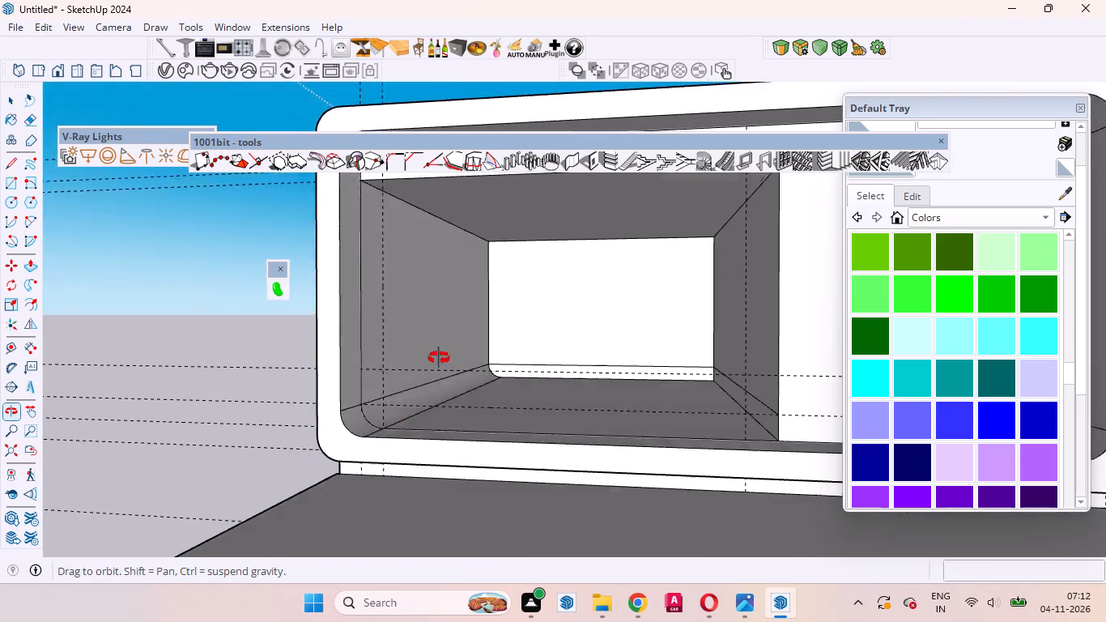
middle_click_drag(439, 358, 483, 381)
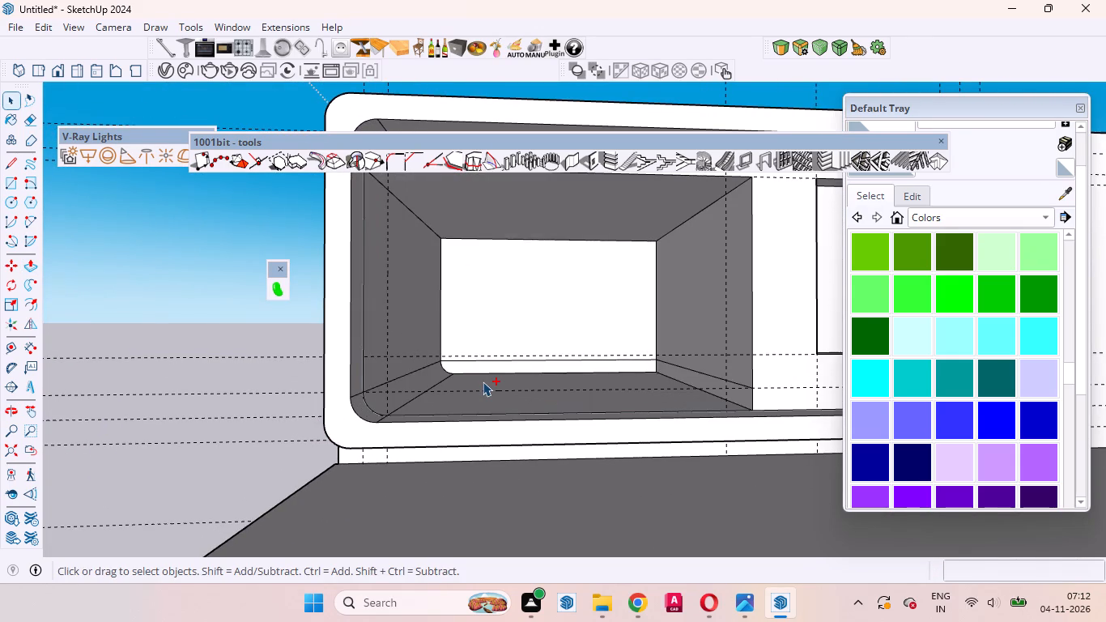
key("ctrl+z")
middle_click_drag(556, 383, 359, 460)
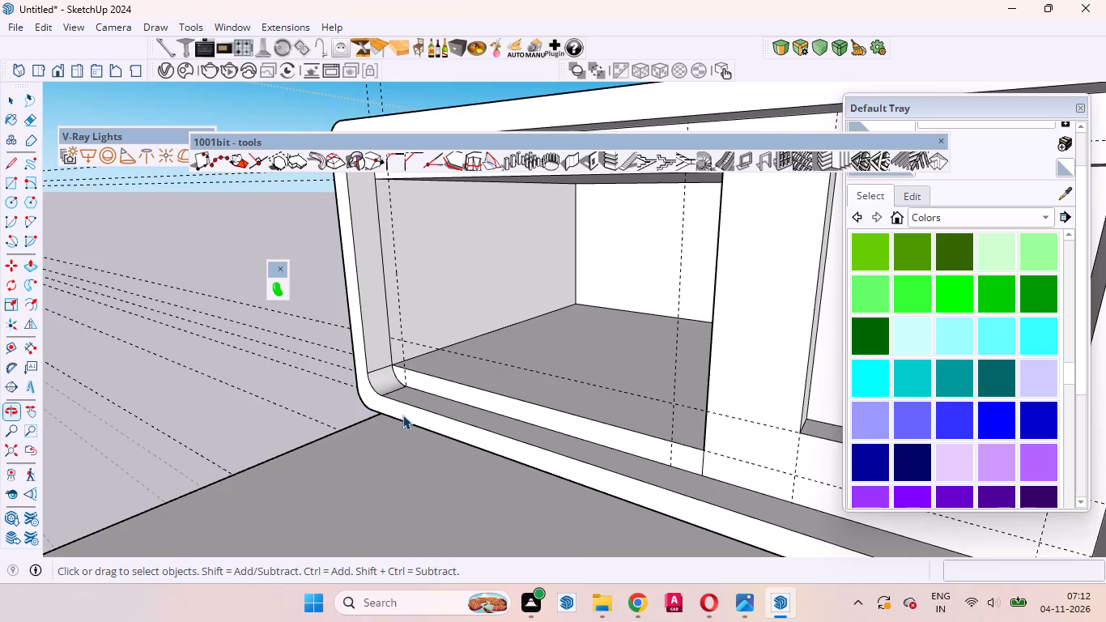
Undo the vertical line drawn below the deep opening's lower corner.
scroll(434, 405, "up", 12)
middle_click_drag(402, 386, 410, 415)
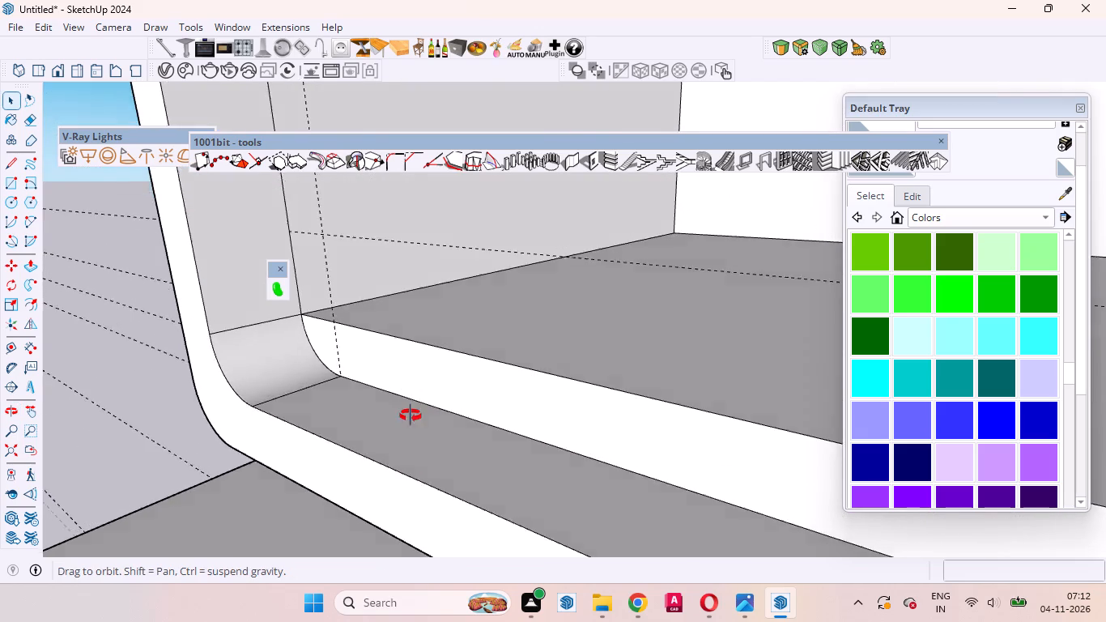
middle_click_drag(410, 415, 456, 413)
scroll(492, 364, "down", 10)
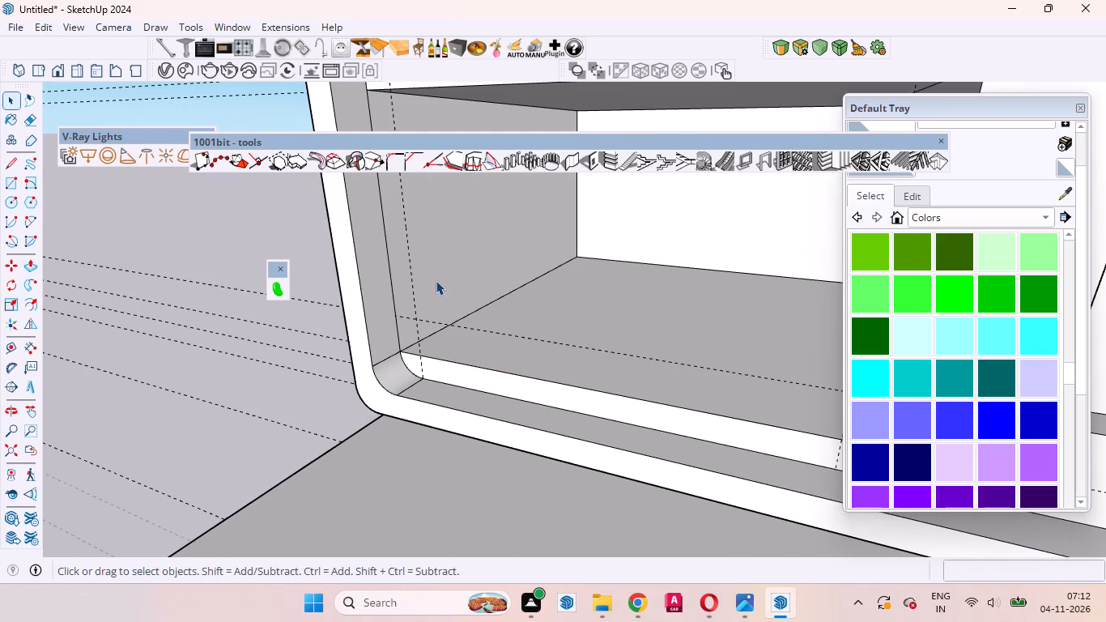
left_click(436, 280)
middle_click_drag(473, 304, 449, 314)
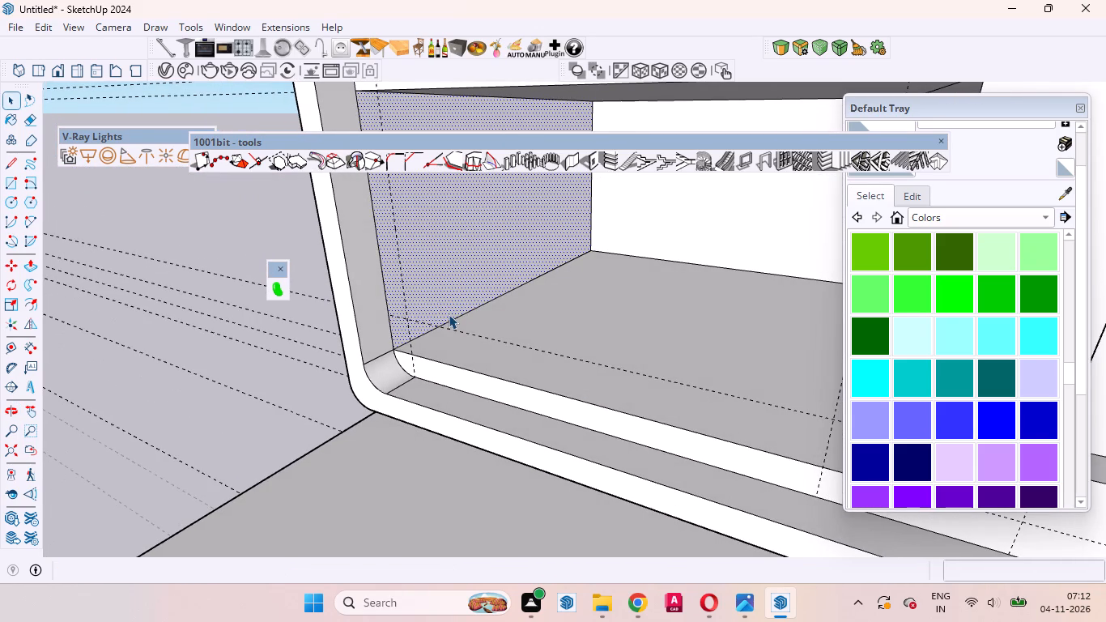
key("ctrl+z")
key("ctrl+z")
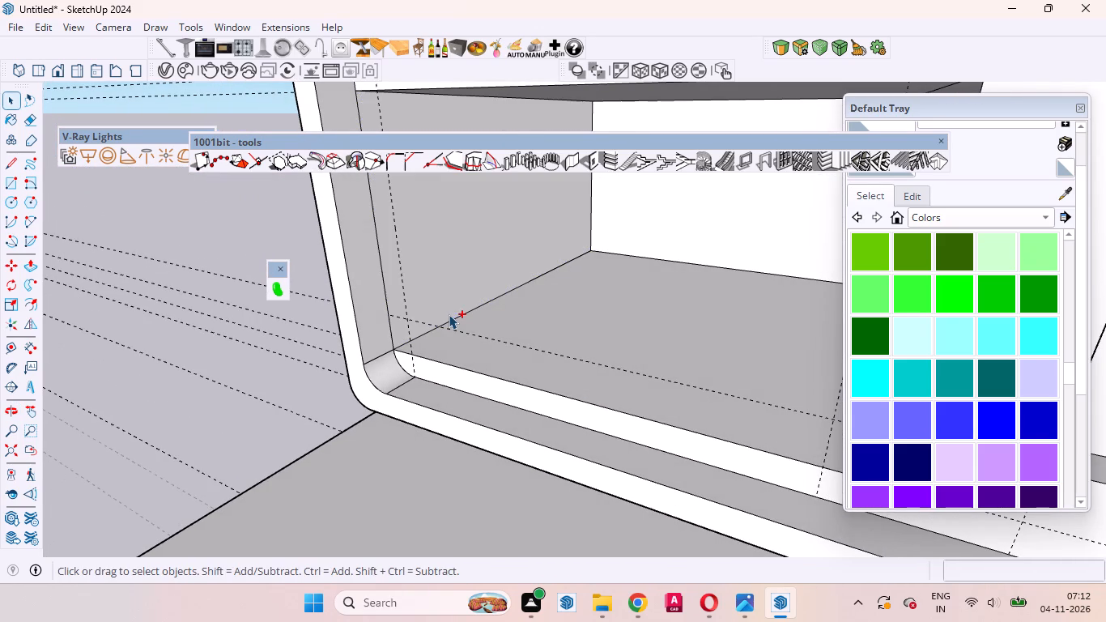
Place a guide on the deep opening's side wall, about 1' above and parallel to its floor edge.
scroll(515, 369, "down", 6)
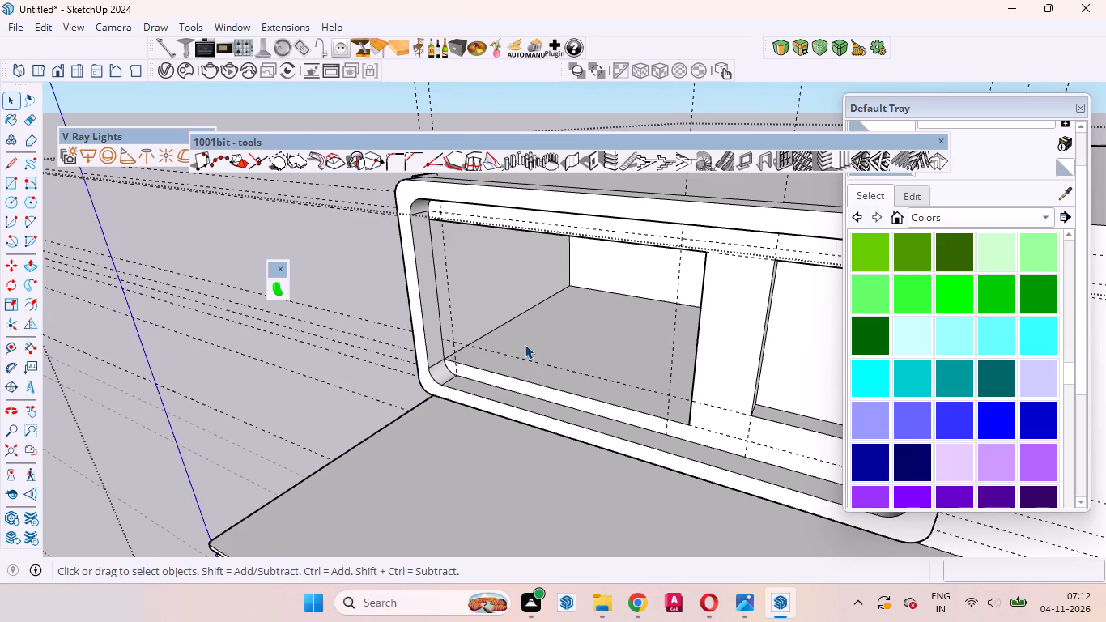
scroll(525, 344, "down", 5)
middle_click_drag(504, 368, 438, 269)
scroll(443, 263, "up", 11)
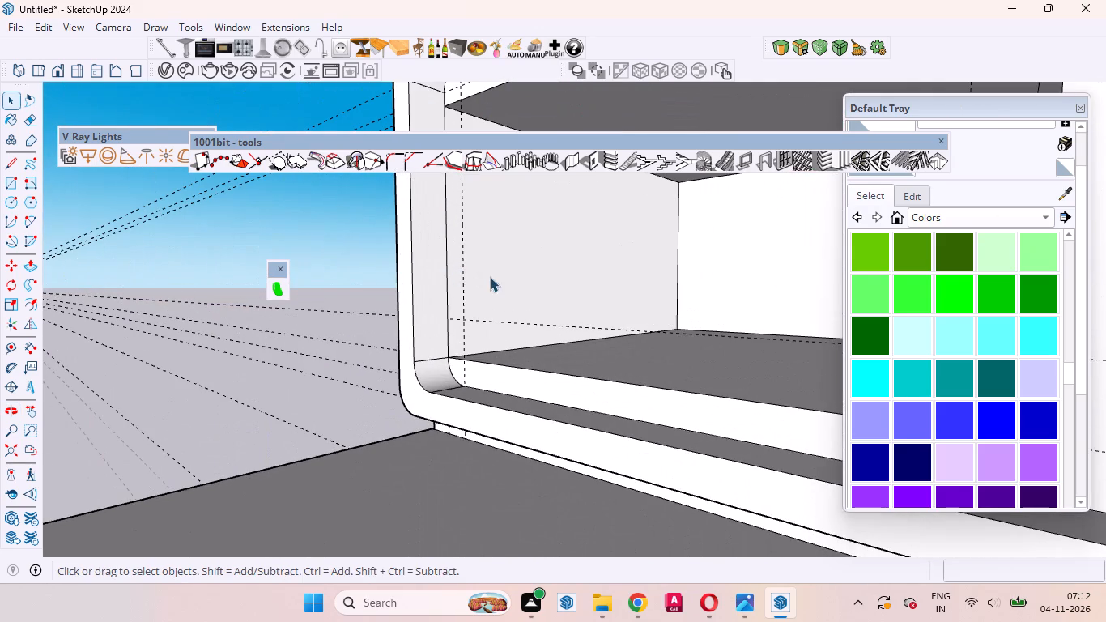
key("t")
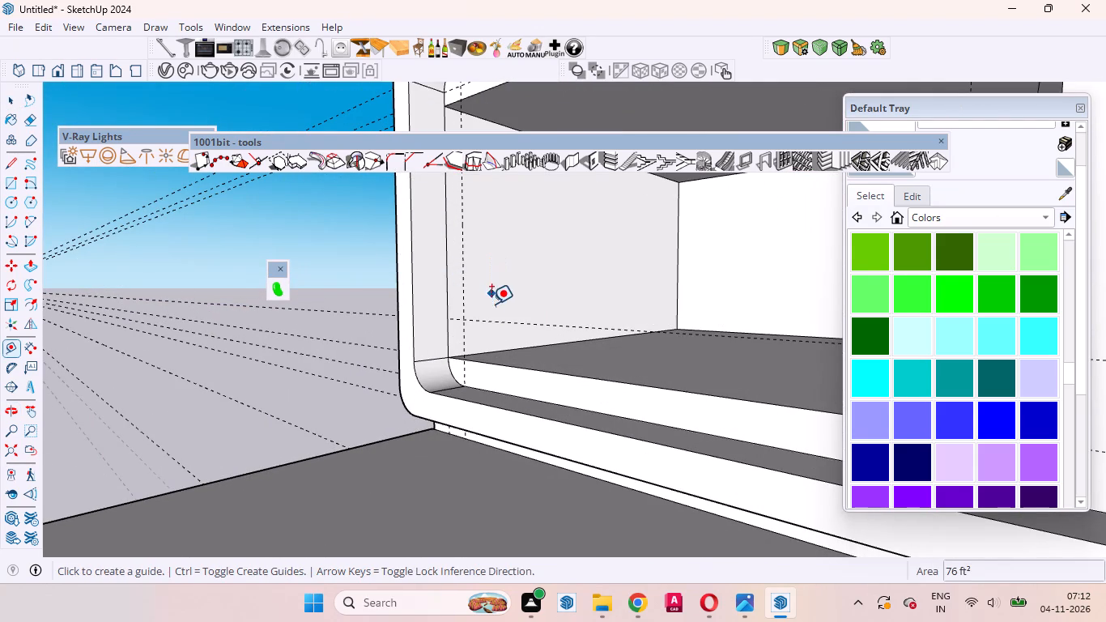
left_click(503, 349)
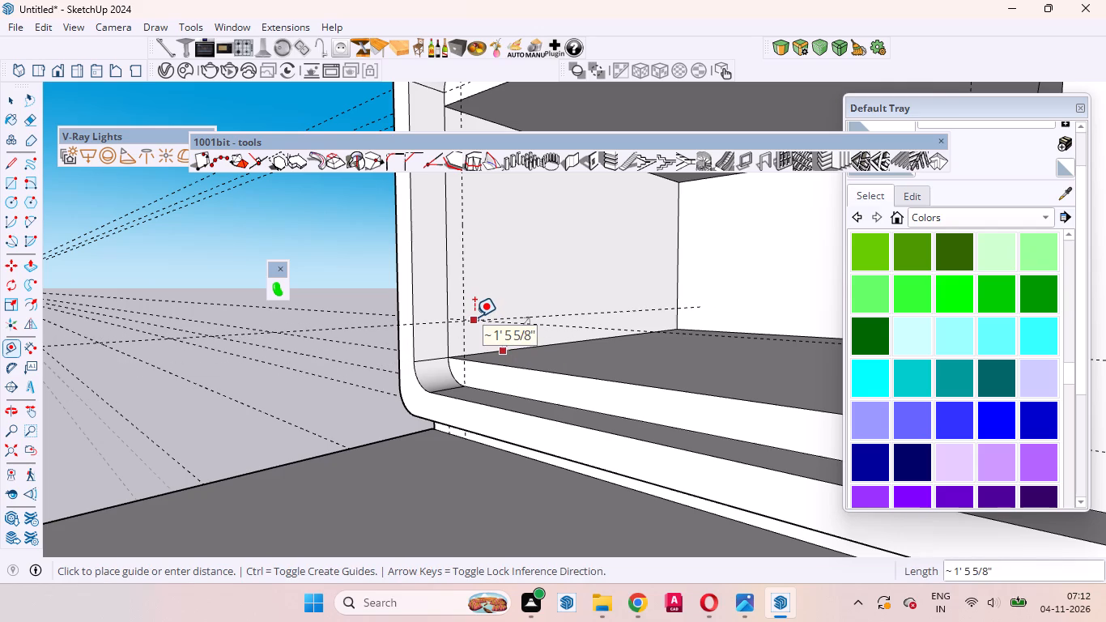
key("Up")
scroll(467, 314, "up", 1)
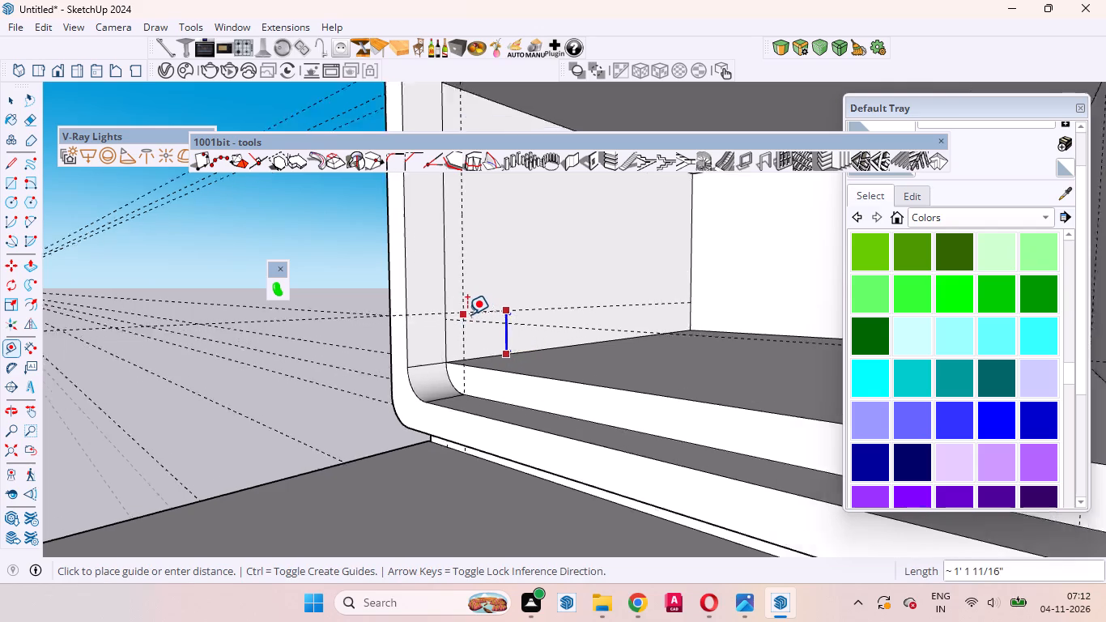
scroll(467, 314, "up", 16)
middle_click_drag(459, 330, 209, 430)
scroll(317, 340, "up", 2)
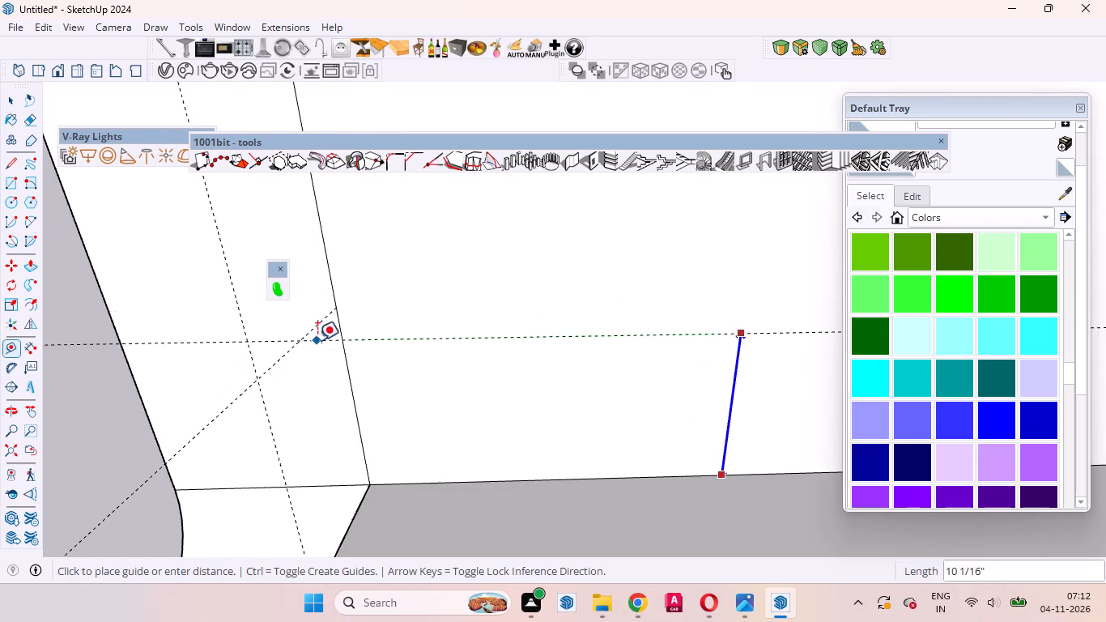
scroll(317, 340, "up", 3)
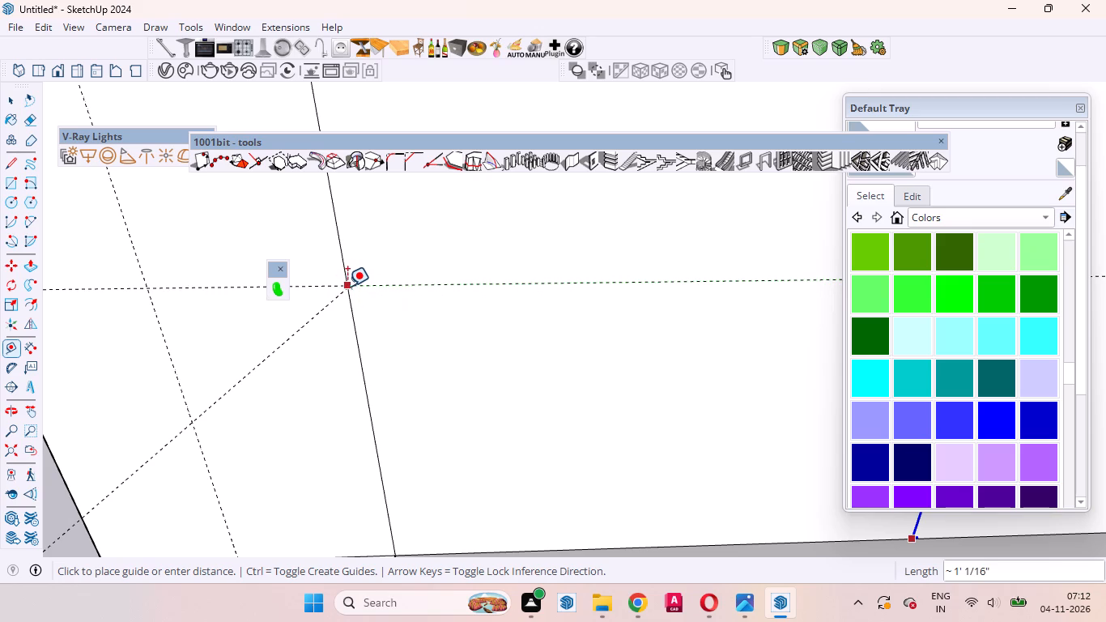
left_click(346, 288)
scroll(379, 283, "down", 20)
scroll(379, 283, "down", 2)
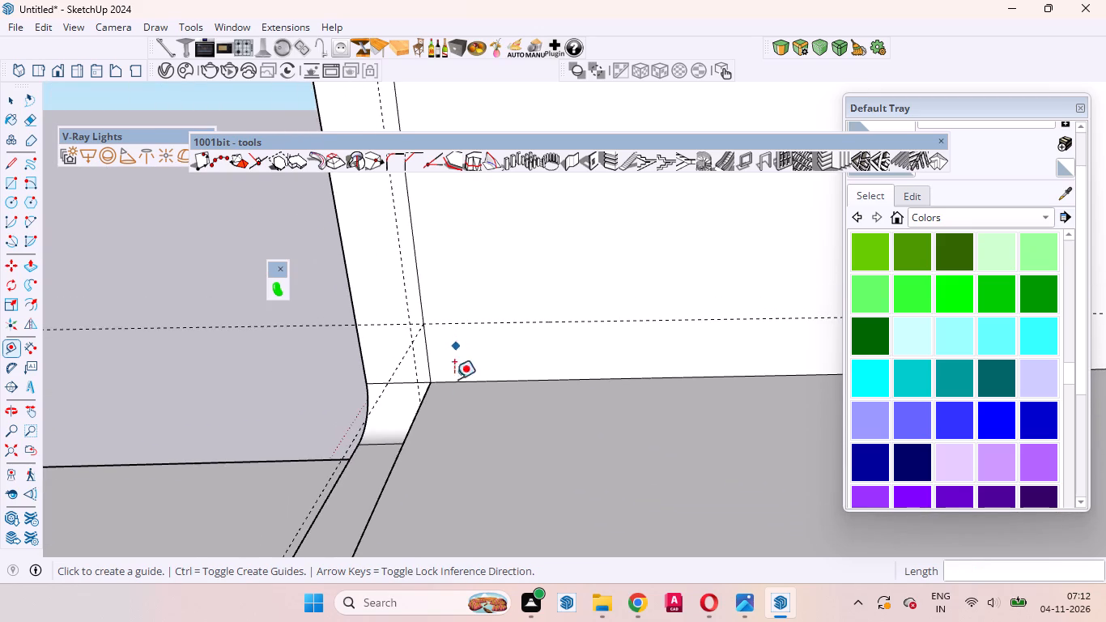
scroll(437, 410, "down", 12)
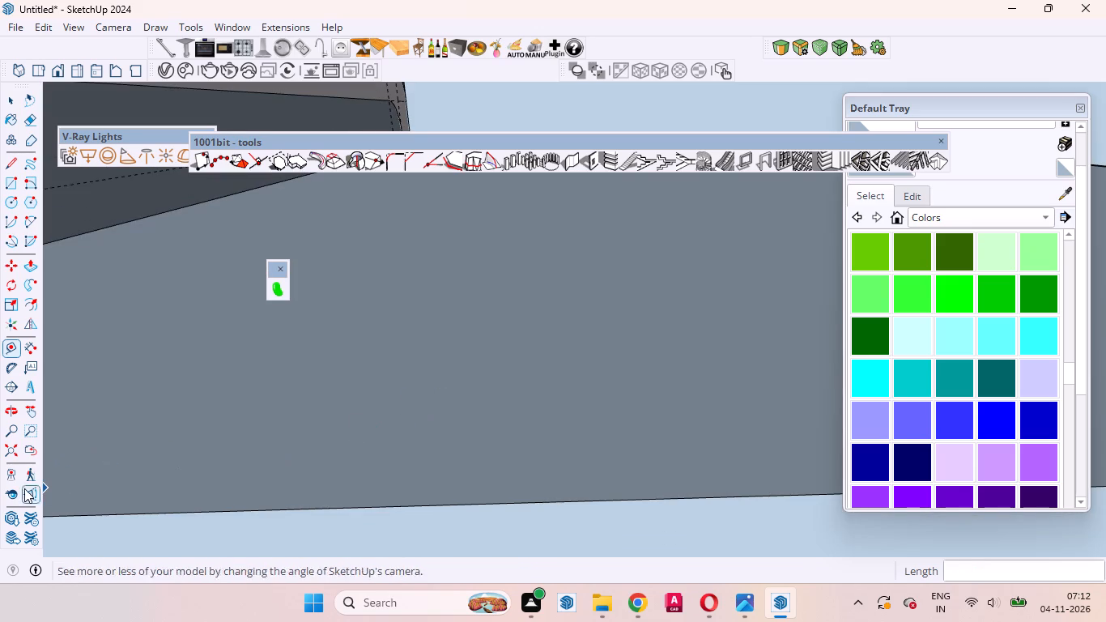
left_click(28, 454)
middle_click_drag(185, 431, 556, 349)
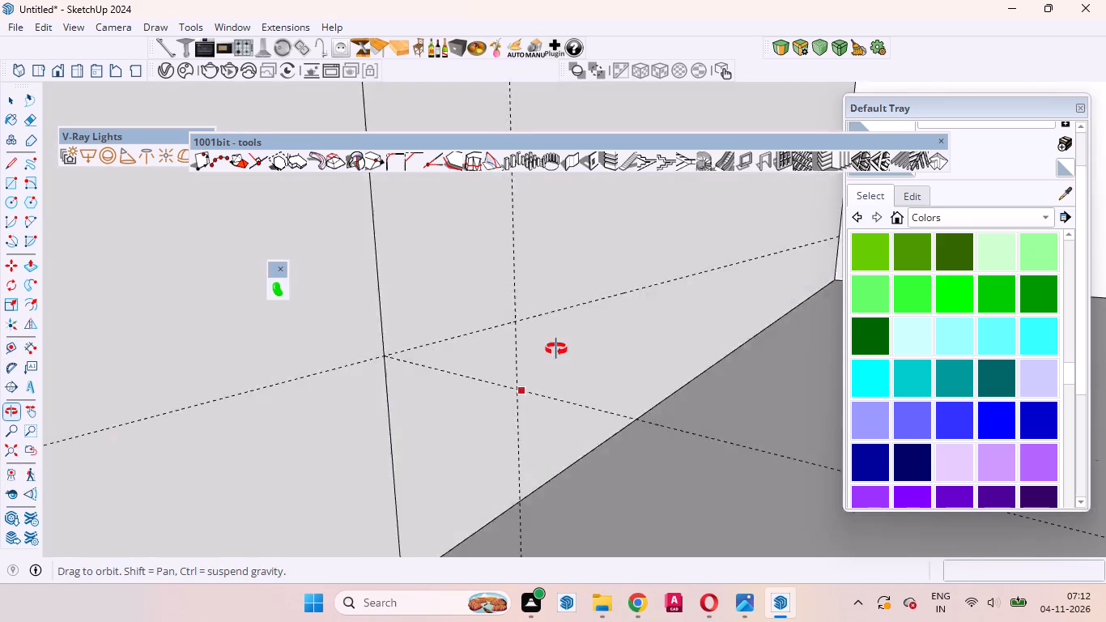
middle_click_drag(556, 349, 585, 339)
scroll(549, 340, "down", 15)
middle_click_drag(534, 356, 456, 356)
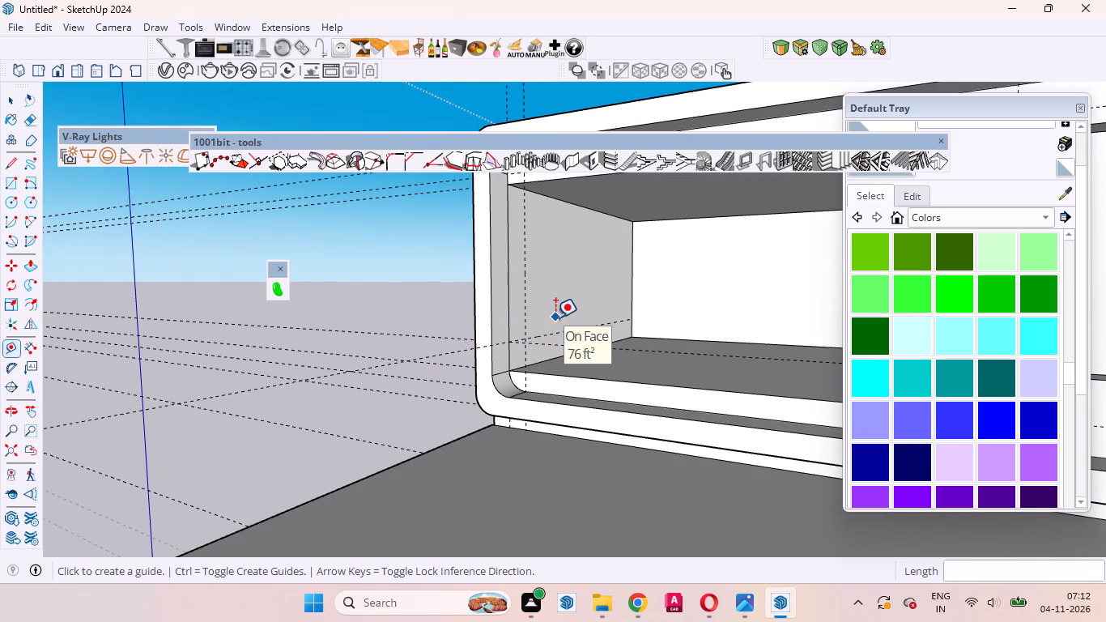
key("space")
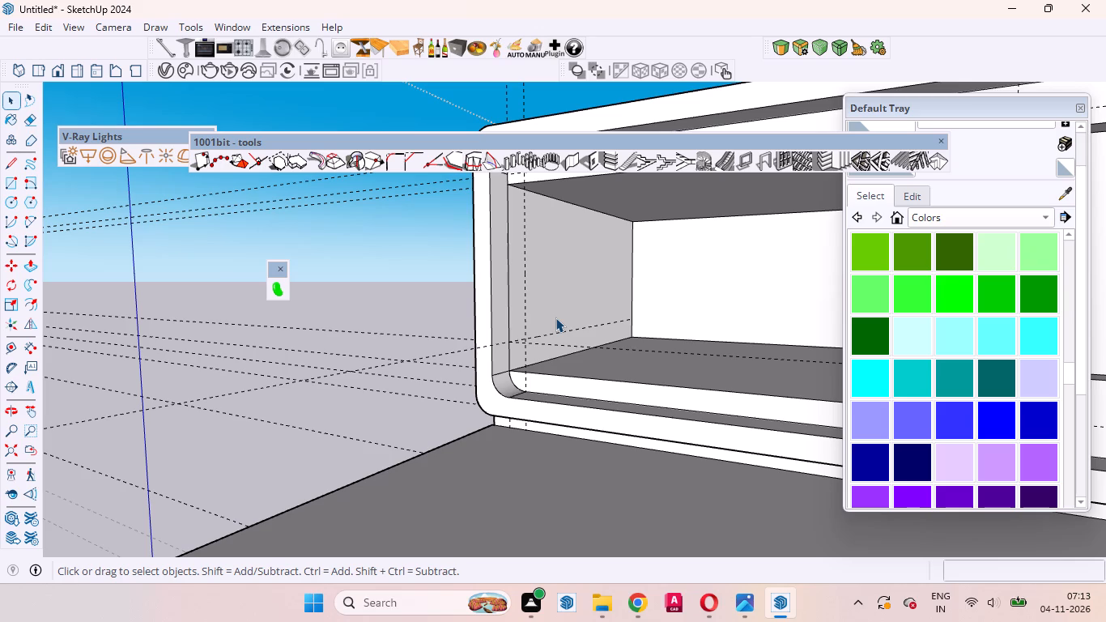
key("space")
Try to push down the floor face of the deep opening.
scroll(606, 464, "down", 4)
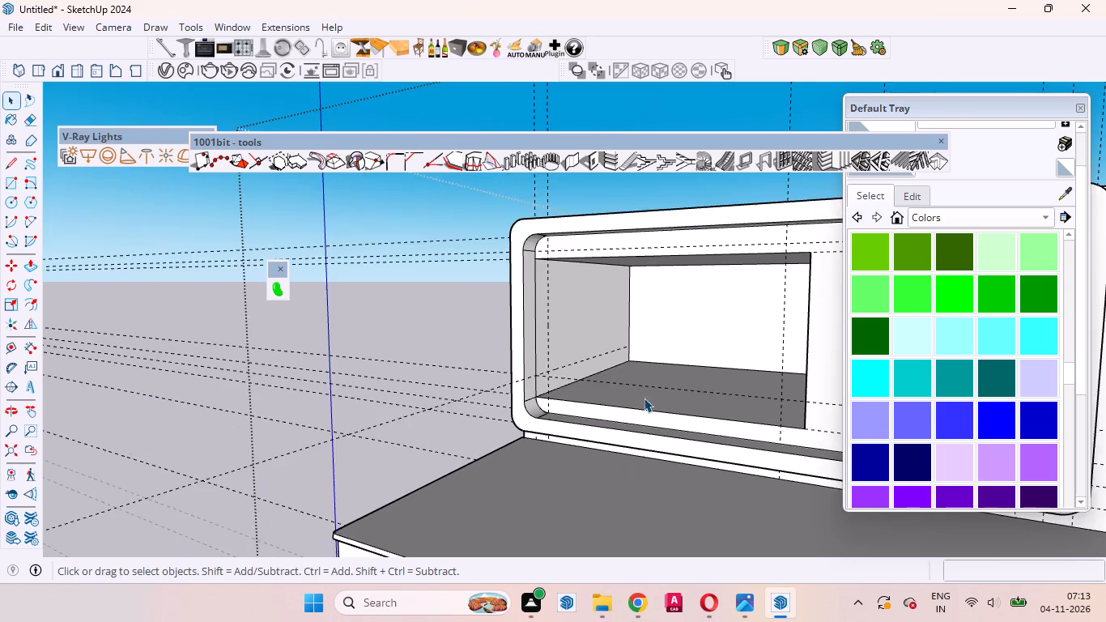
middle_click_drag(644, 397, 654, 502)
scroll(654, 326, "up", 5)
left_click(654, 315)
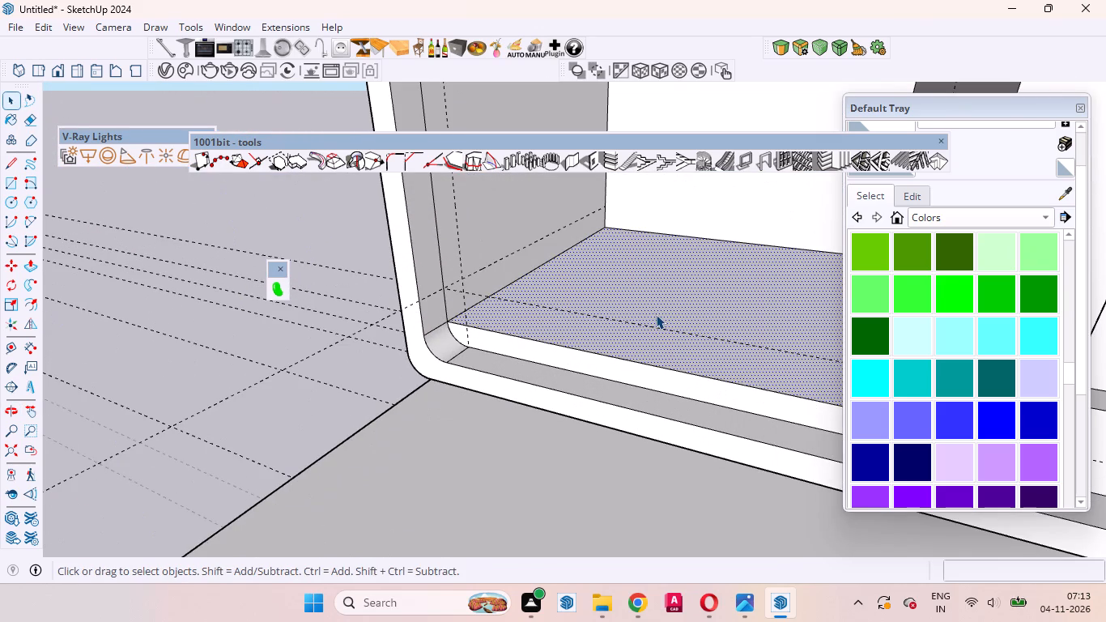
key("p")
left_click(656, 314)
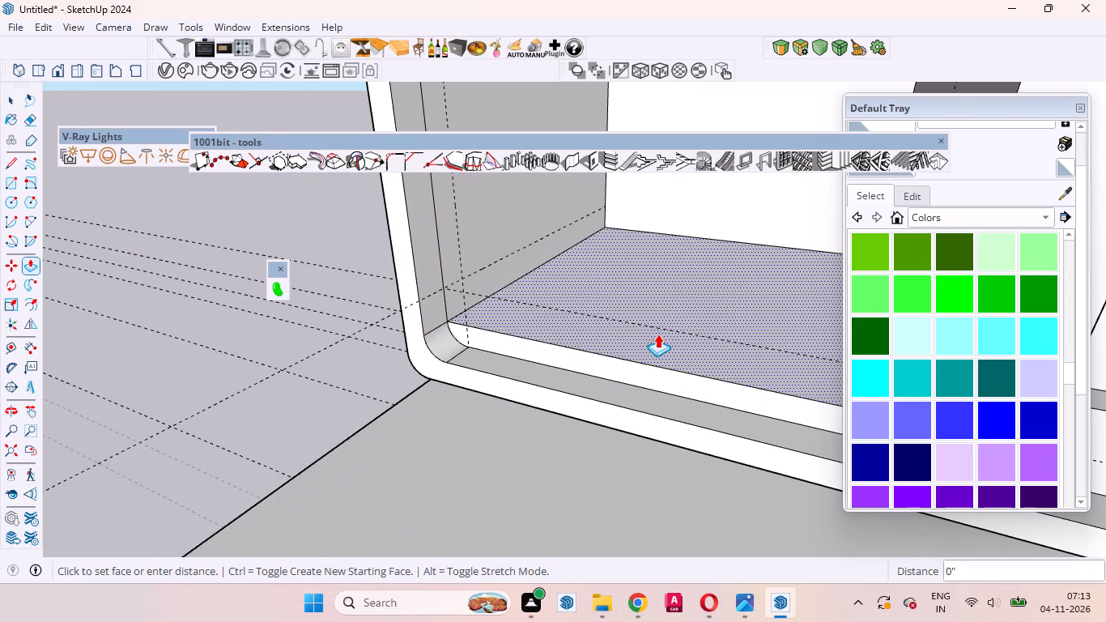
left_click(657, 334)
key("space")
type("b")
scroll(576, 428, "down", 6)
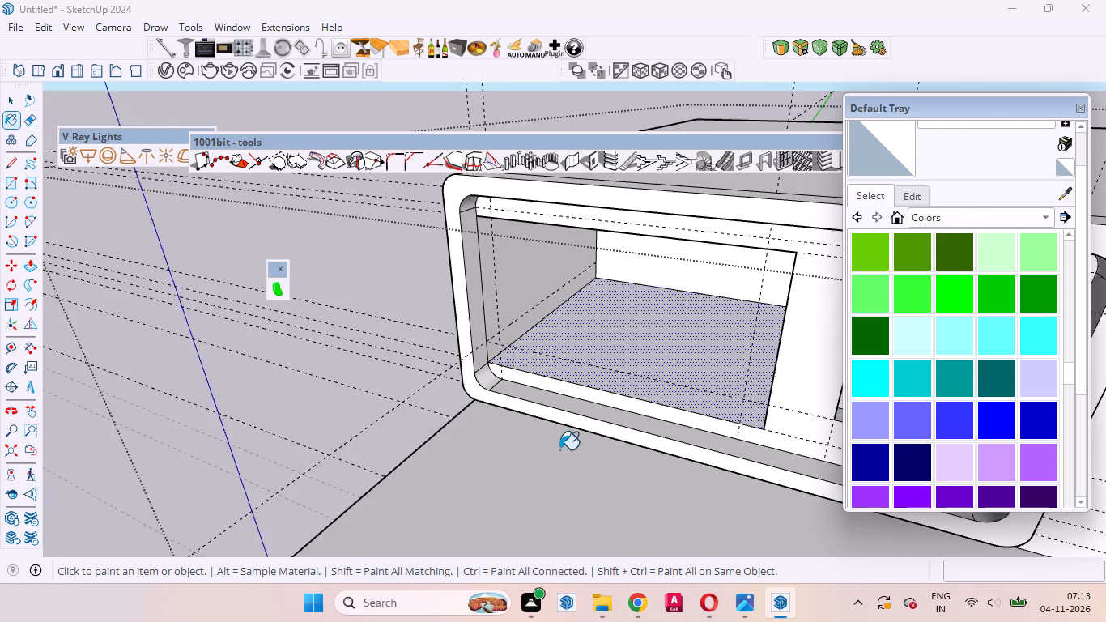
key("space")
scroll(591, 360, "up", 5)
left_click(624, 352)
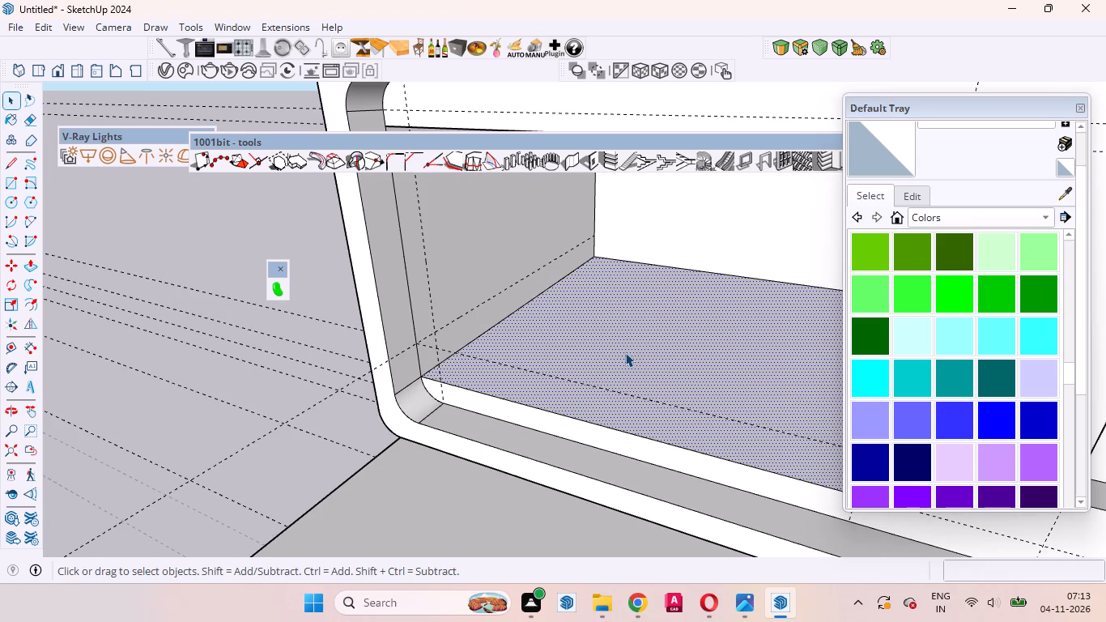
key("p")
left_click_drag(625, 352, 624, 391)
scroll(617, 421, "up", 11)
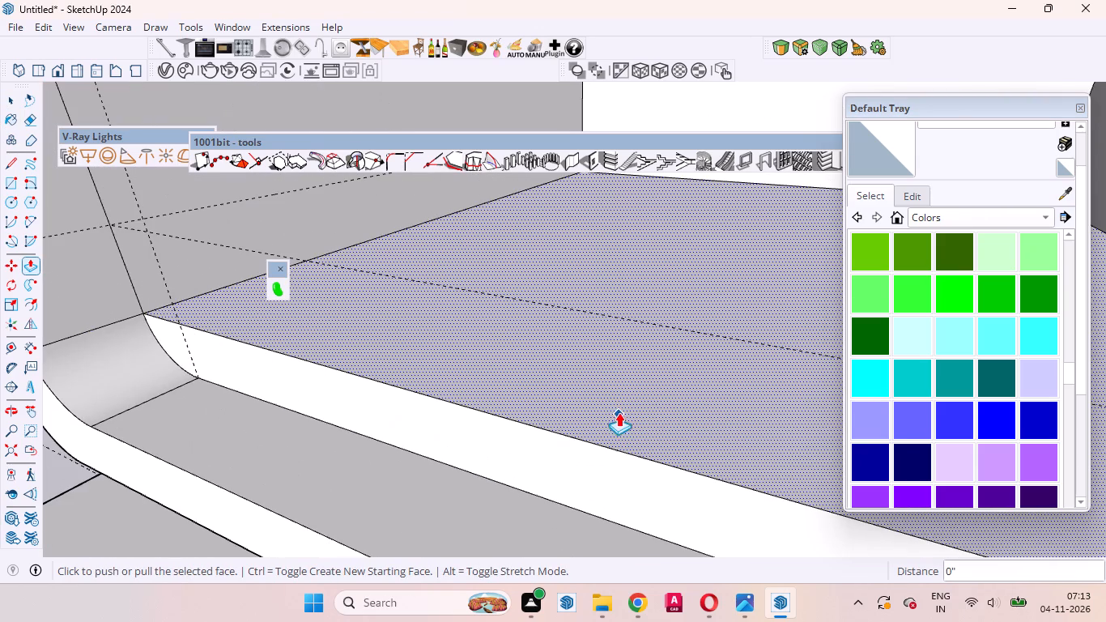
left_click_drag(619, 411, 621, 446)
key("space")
Push the recessed panel face around the deep opening back, level with the opening's rear wall.
left_click(616, 458)
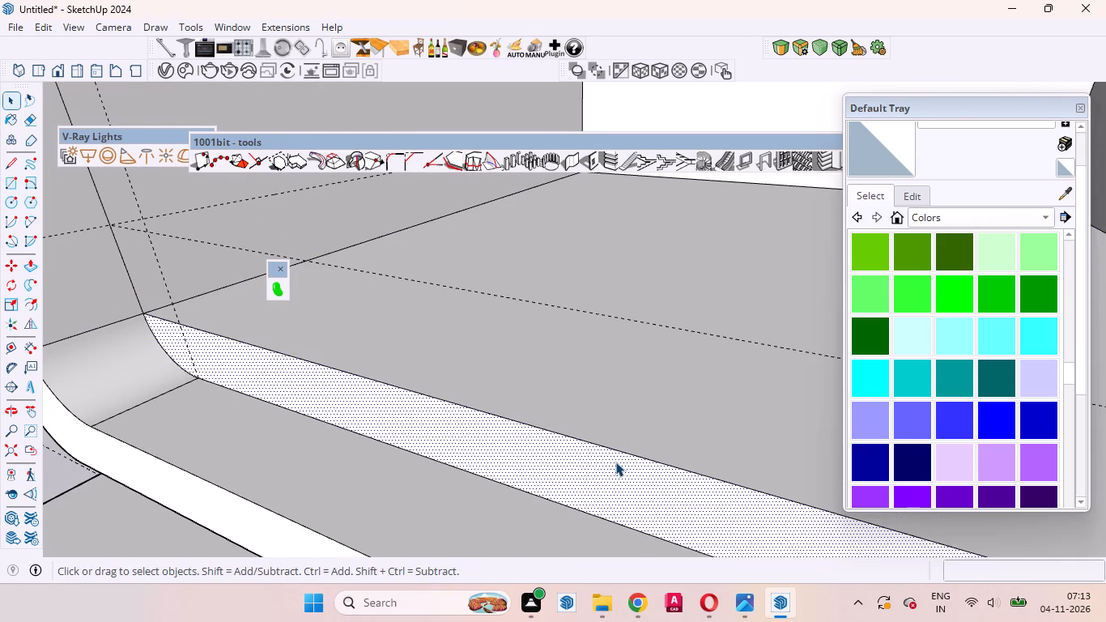
key("p")
left_click(615, 462)
scroll(670, 393, "down", 15)
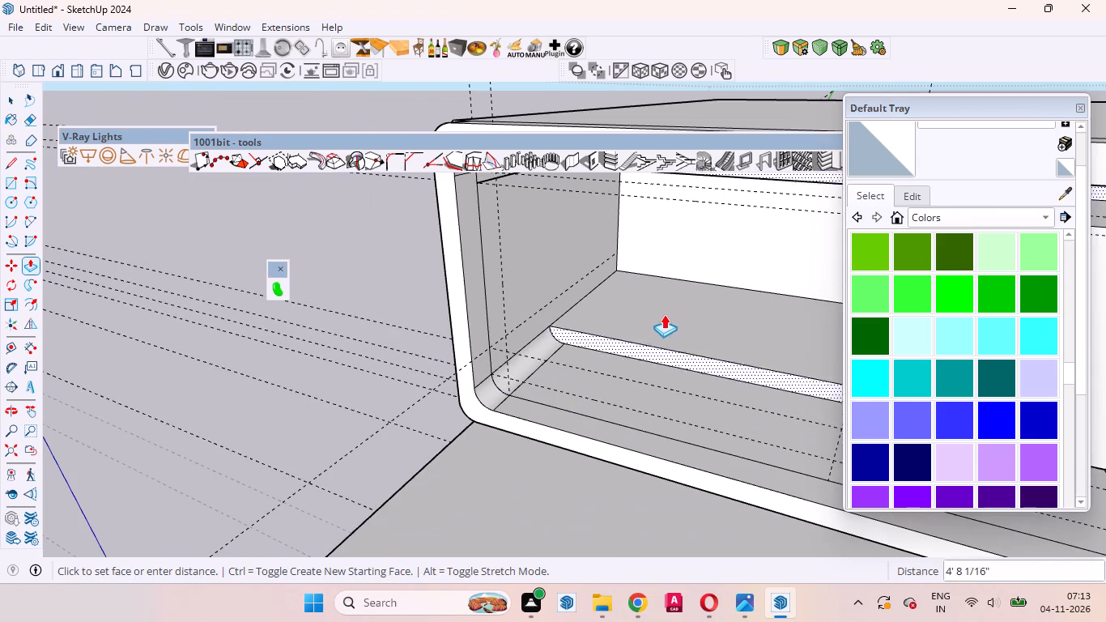
left_click(659, 232)
scroll(633, 398, "down", 9)
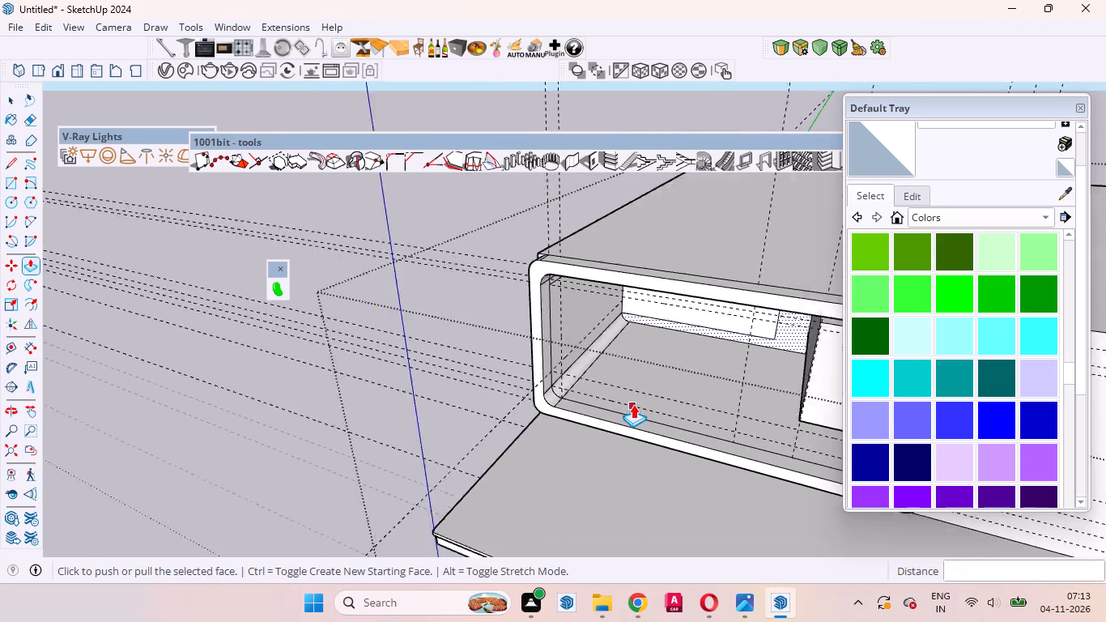
scroll(633, 404, "down", 2)
middle_click_drag(632, 404, 513, 302)
scroll(513, 302, "up", 5)
key("space")
Erase the upper and lower edges that divide the rear wall from the pushed-back panel.
scroll(615, 360, "down", 5)
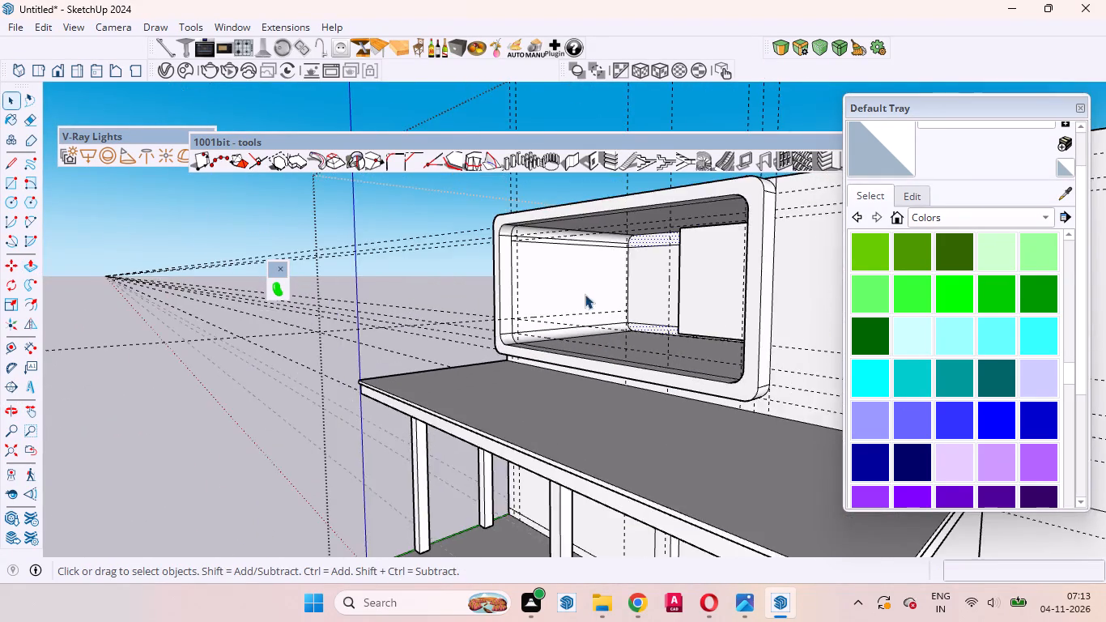
scroll(578, 270, "up", 14)
middle_click_drag(651, 291, 708, 307)
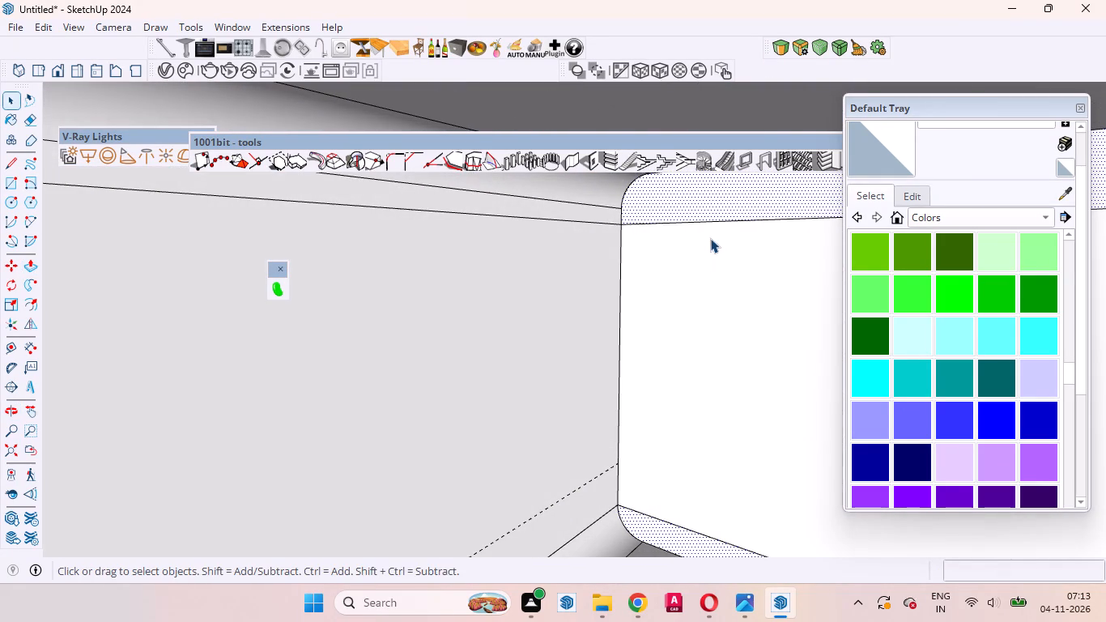
left_click(710, 220)
right_click(710, 219)
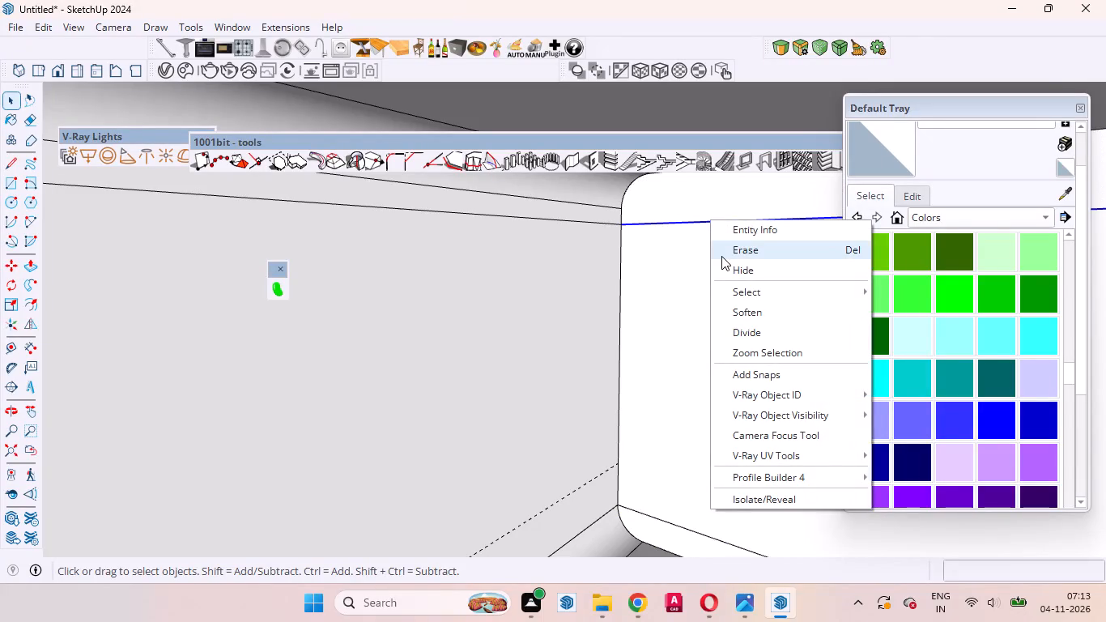
left_click(721, 256)
left_click(678, 529)
right_click(678, 529)
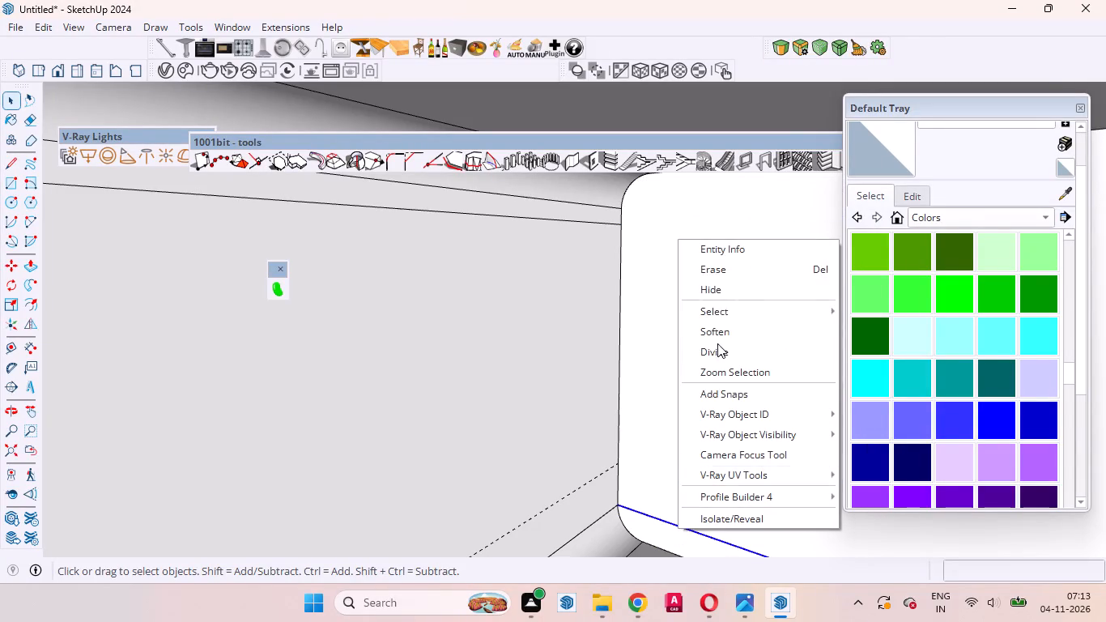
left_click(722, 273)
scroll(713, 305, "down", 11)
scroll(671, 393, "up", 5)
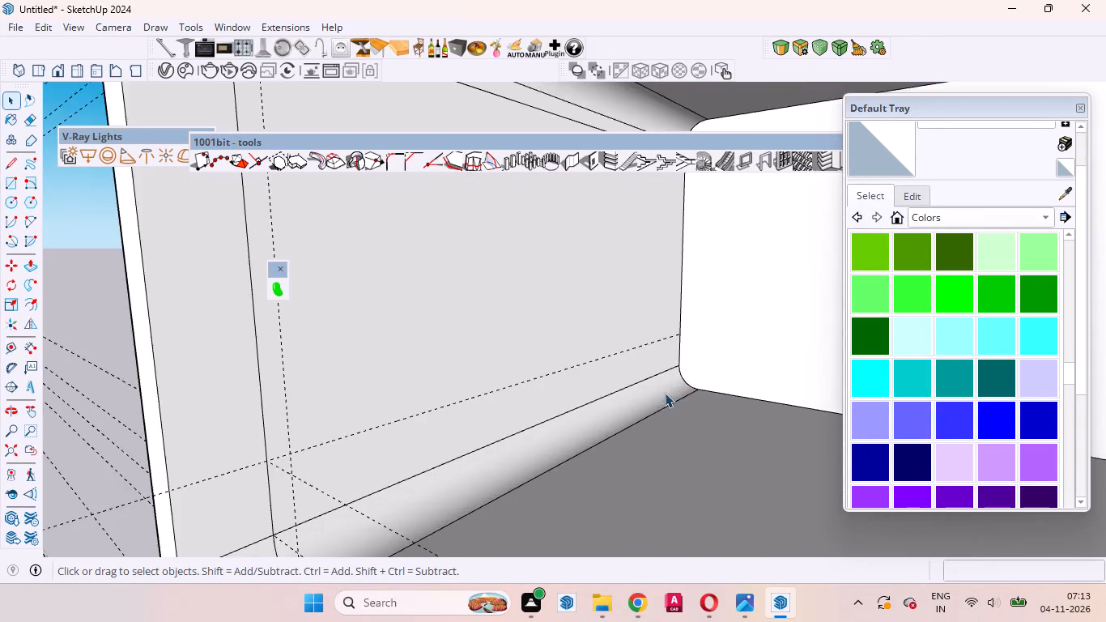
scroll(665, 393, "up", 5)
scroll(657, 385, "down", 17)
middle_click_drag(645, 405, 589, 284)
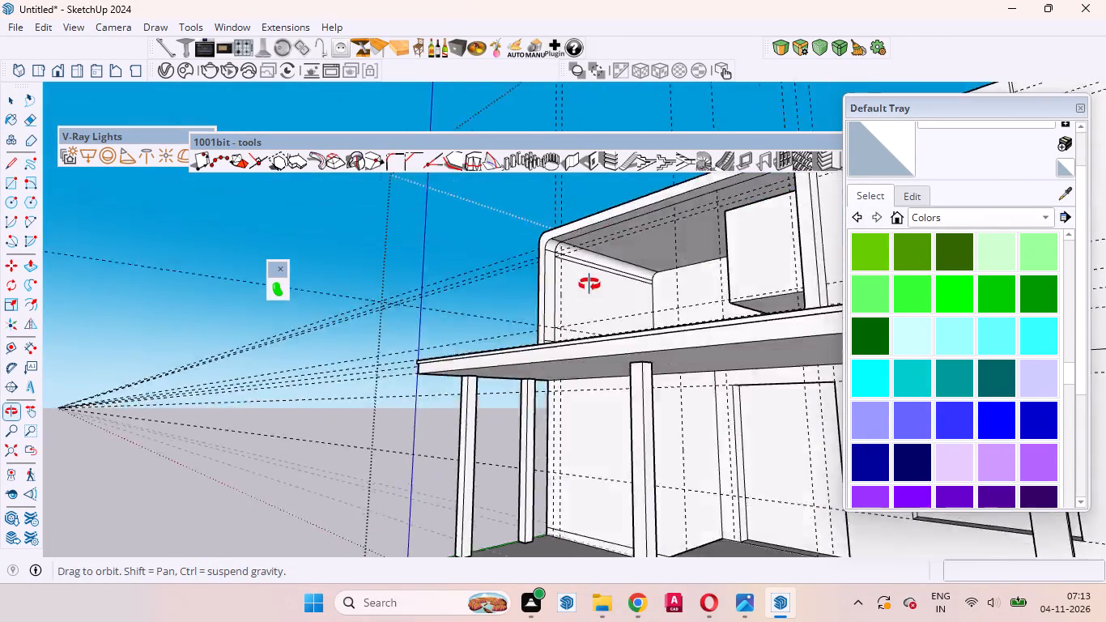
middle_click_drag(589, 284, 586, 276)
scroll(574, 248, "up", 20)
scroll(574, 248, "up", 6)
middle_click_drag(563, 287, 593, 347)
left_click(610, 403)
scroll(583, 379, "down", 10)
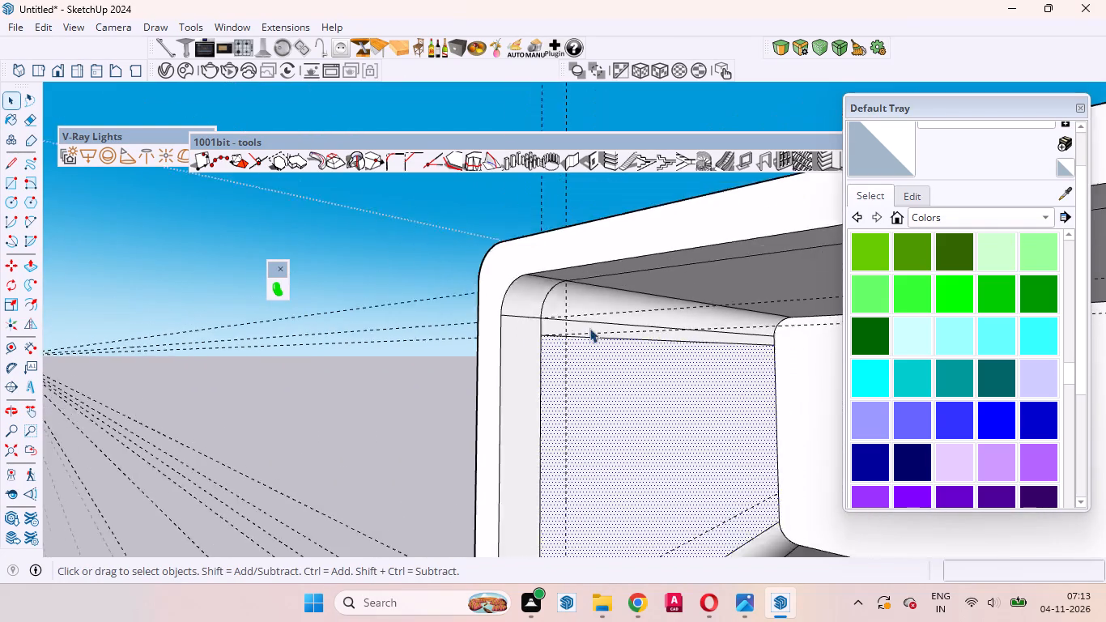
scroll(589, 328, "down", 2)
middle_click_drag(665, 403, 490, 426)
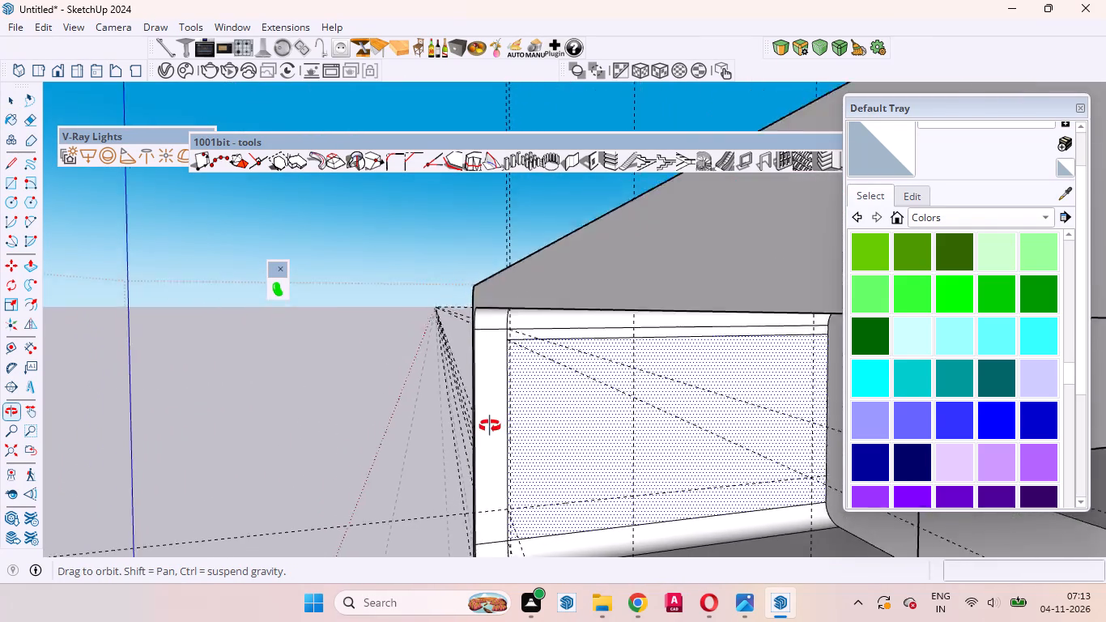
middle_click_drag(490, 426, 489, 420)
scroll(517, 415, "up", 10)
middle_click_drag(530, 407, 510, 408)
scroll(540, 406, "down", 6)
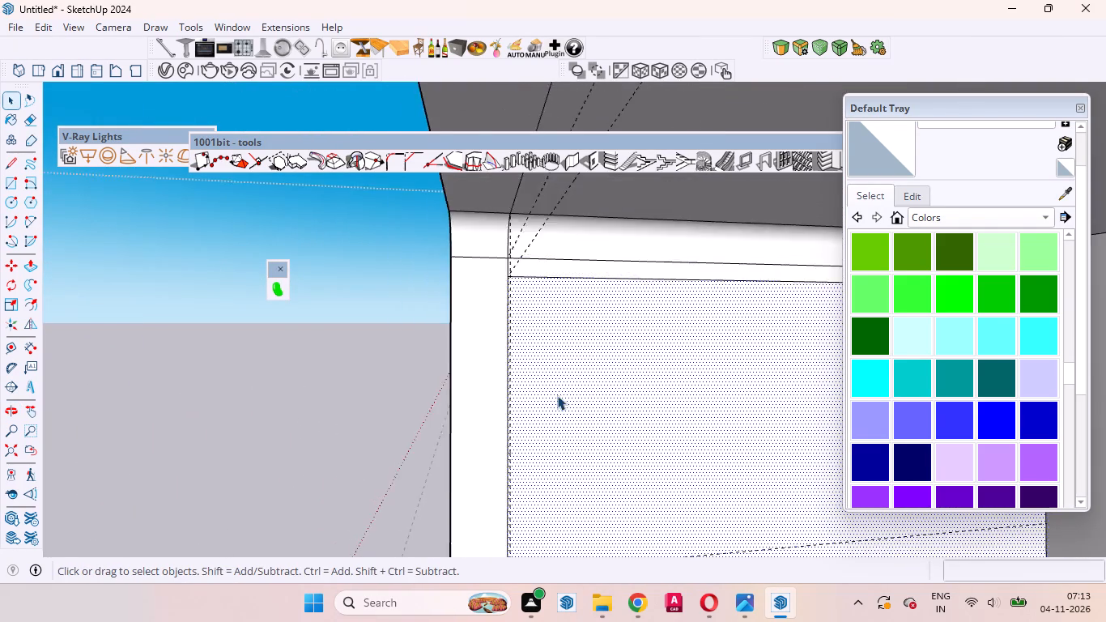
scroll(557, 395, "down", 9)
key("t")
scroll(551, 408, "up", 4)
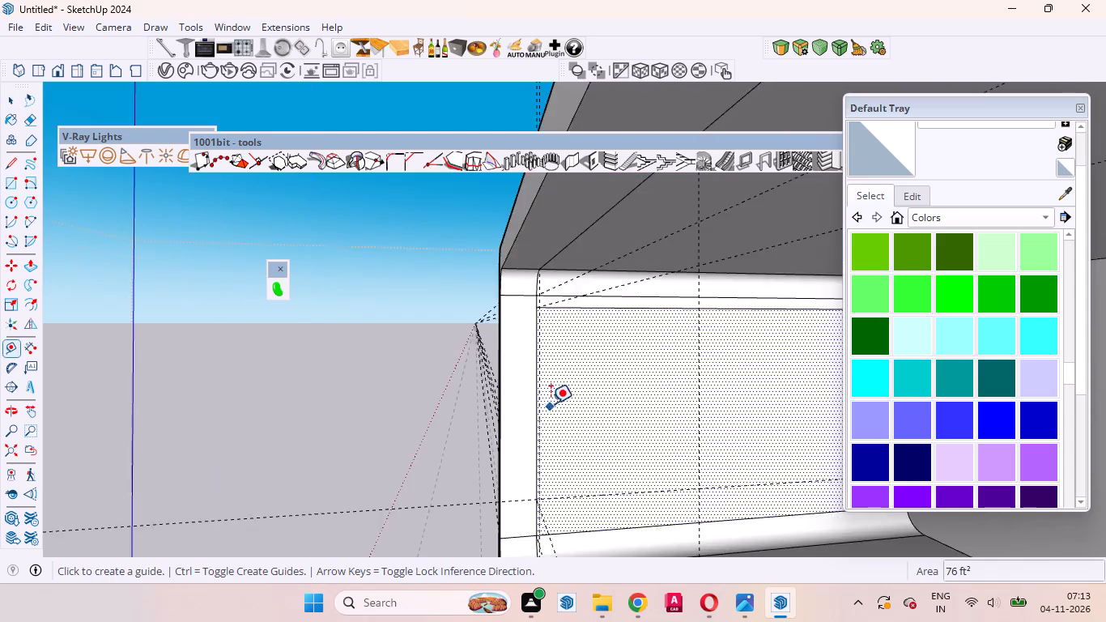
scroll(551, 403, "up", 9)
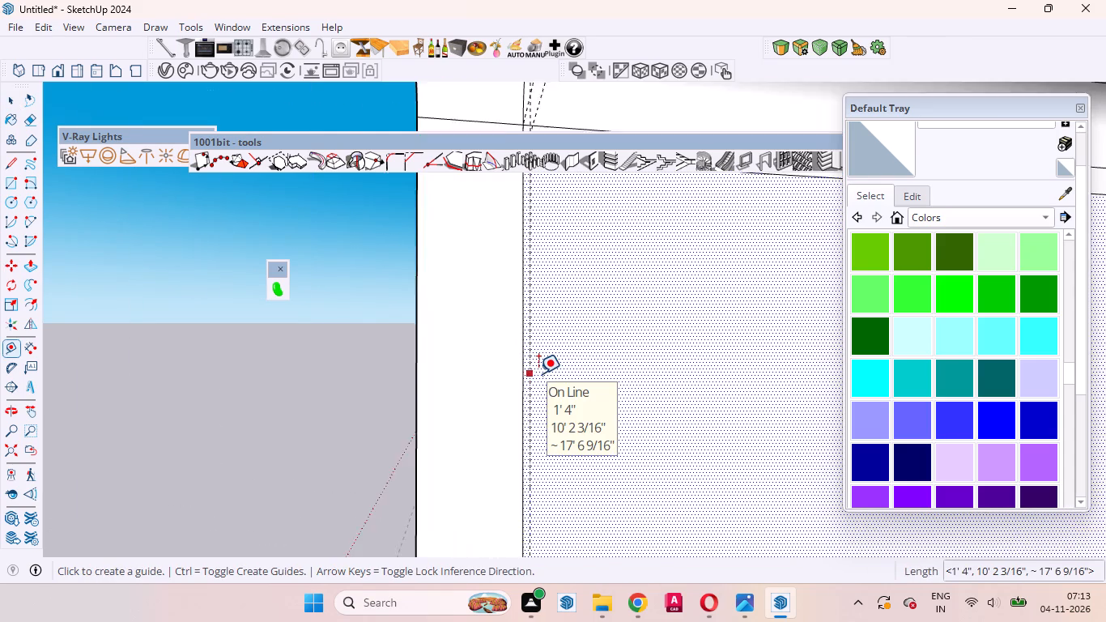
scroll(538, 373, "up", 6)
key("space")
Place a vertical guide on the deep opening's side wall, about 3' 5" from the wall's rear edge.
scroll(564, 410, "down", 18)
middle_click_drag(547, 493, 830, 479)
scroll(672, 398, "up", 5)
key("t")
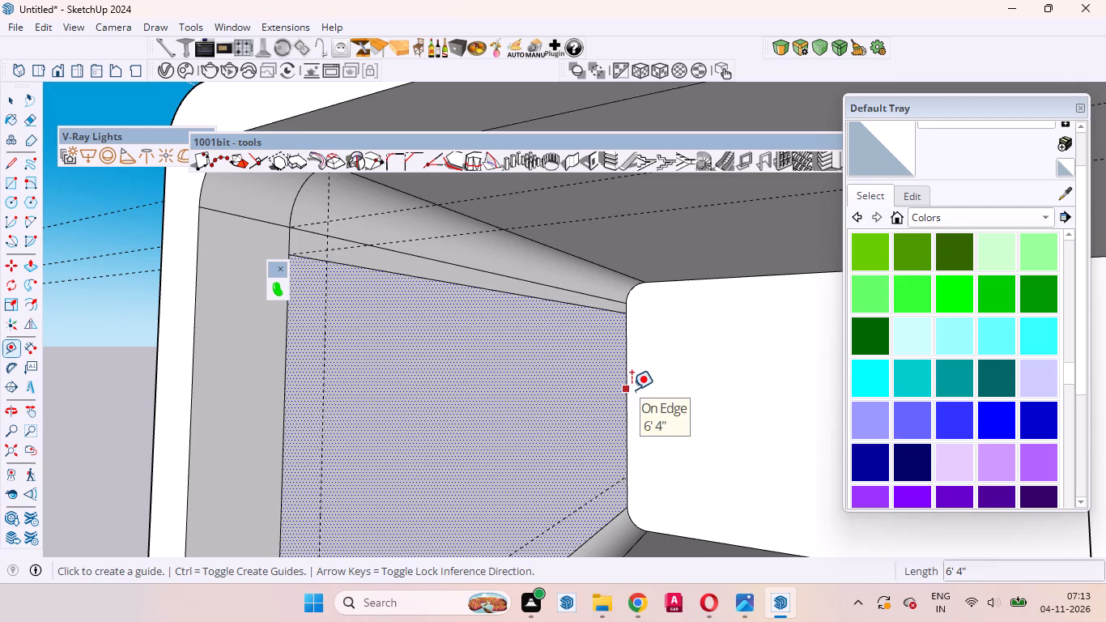
left_click(632, 390)
scroll(589, 397, "down", 10)
scroll(570, 411, "up", 3)
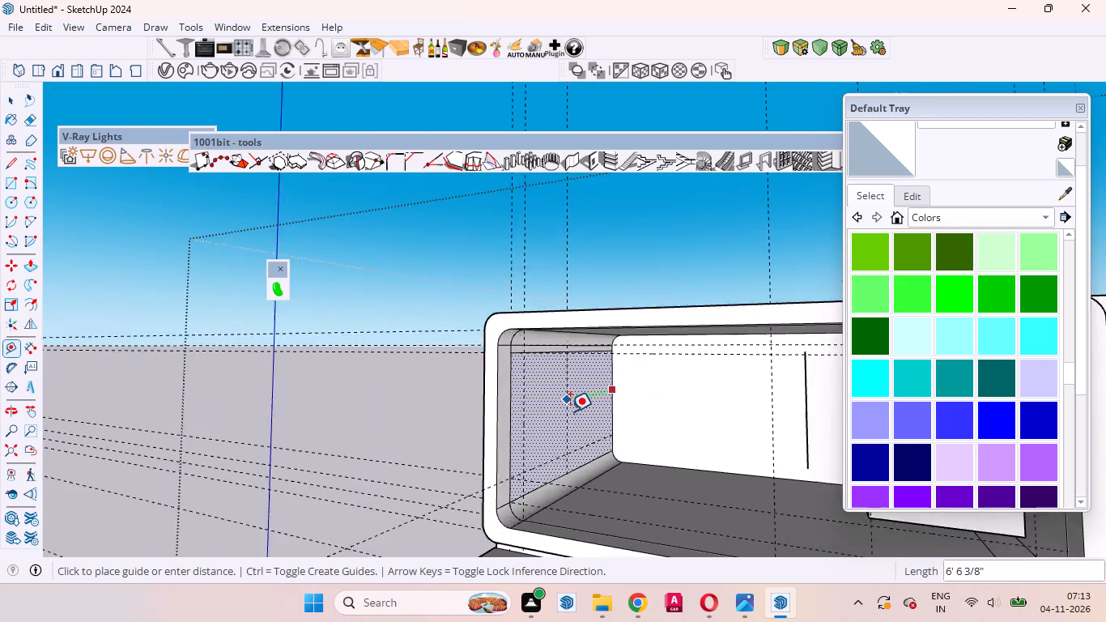
scroll(570, 411, "up", 2)
middle_click_drag(597, 418, 484, 455)
scroll(537, 447, "up", 4)
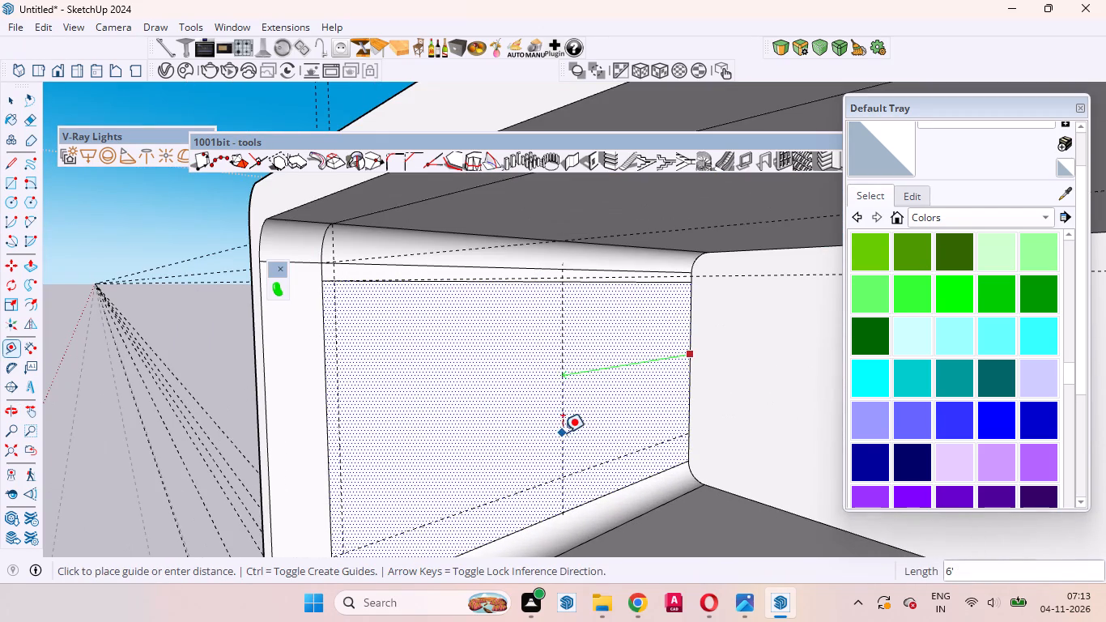
left_click(626, 393)
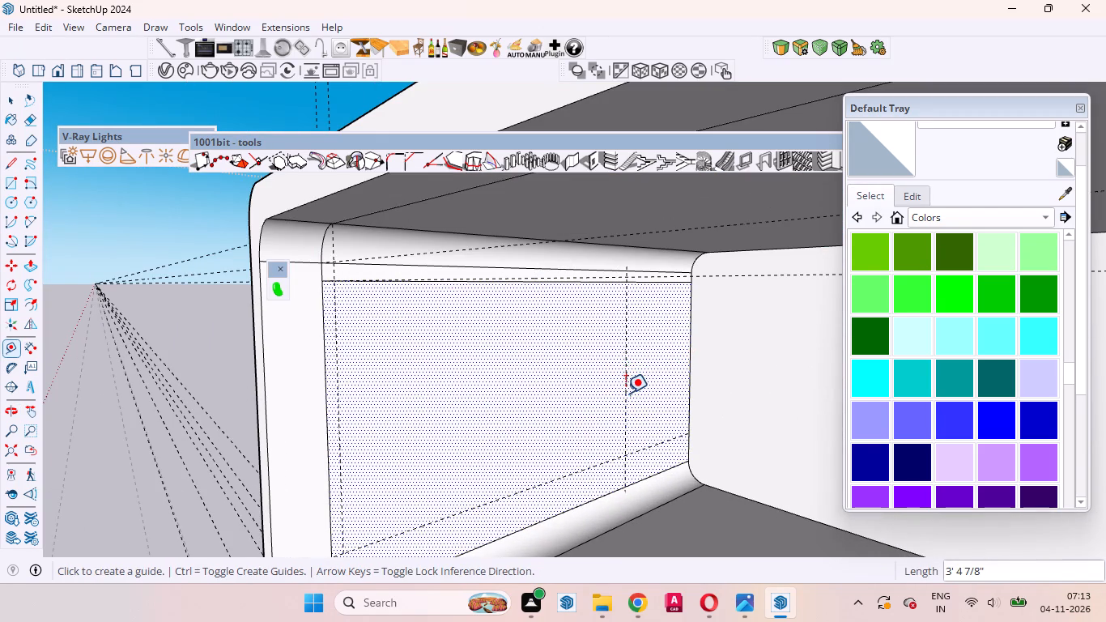
Place a second vertical guide on the side wall, offset from the first guide toward the opening's front.
left_click(625, 382)
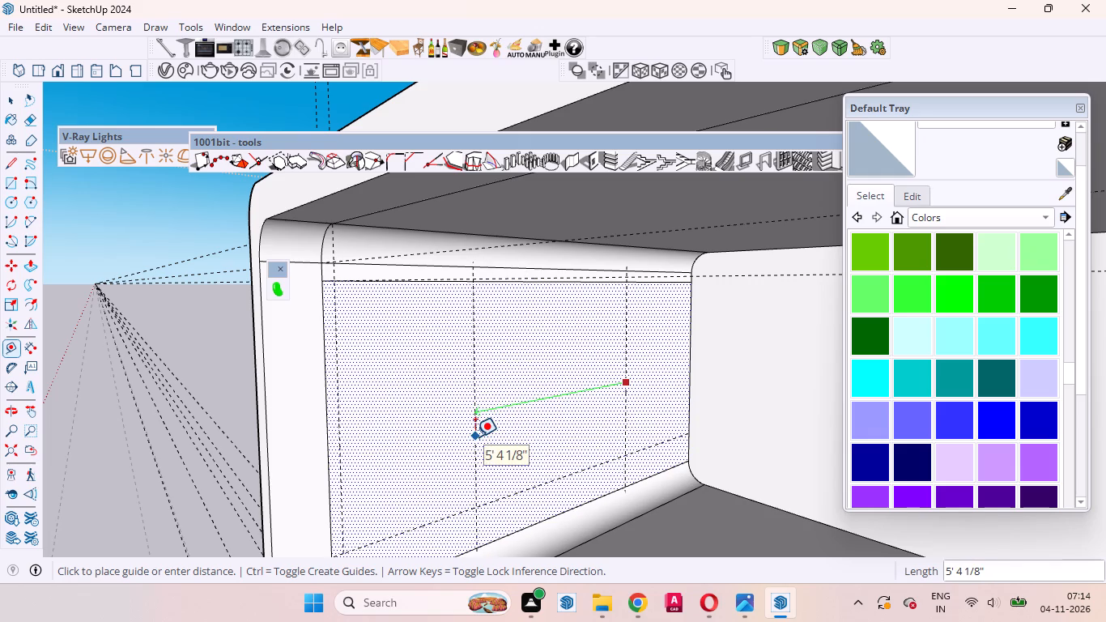
left_click(450, 441)
middle_click_drag(462, 475, 699, 440)
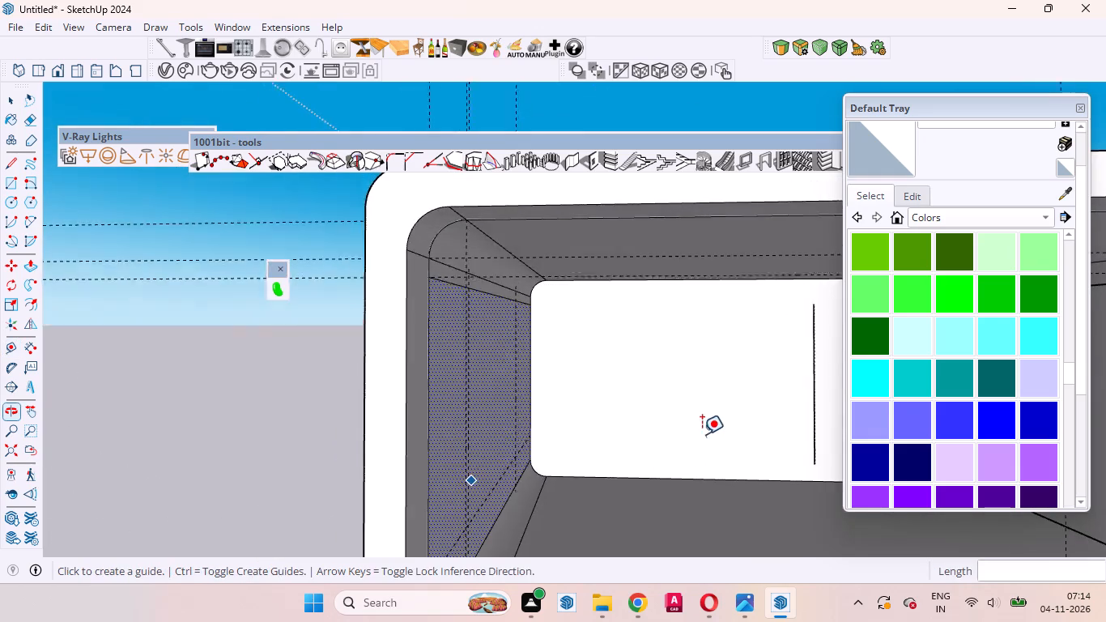
key("space")
left_click(504, 425)
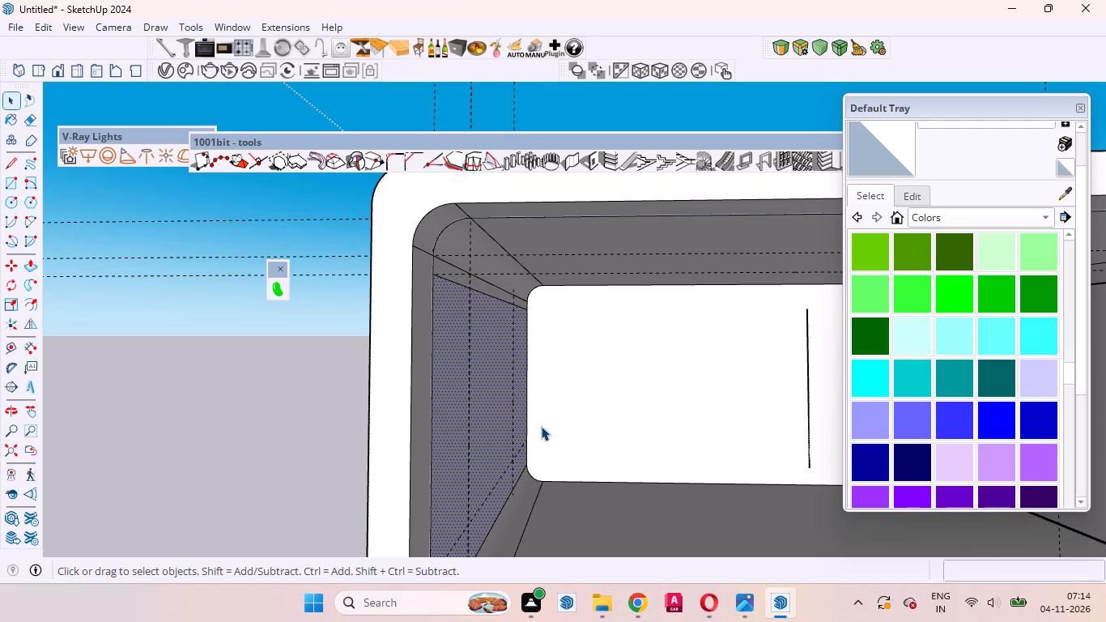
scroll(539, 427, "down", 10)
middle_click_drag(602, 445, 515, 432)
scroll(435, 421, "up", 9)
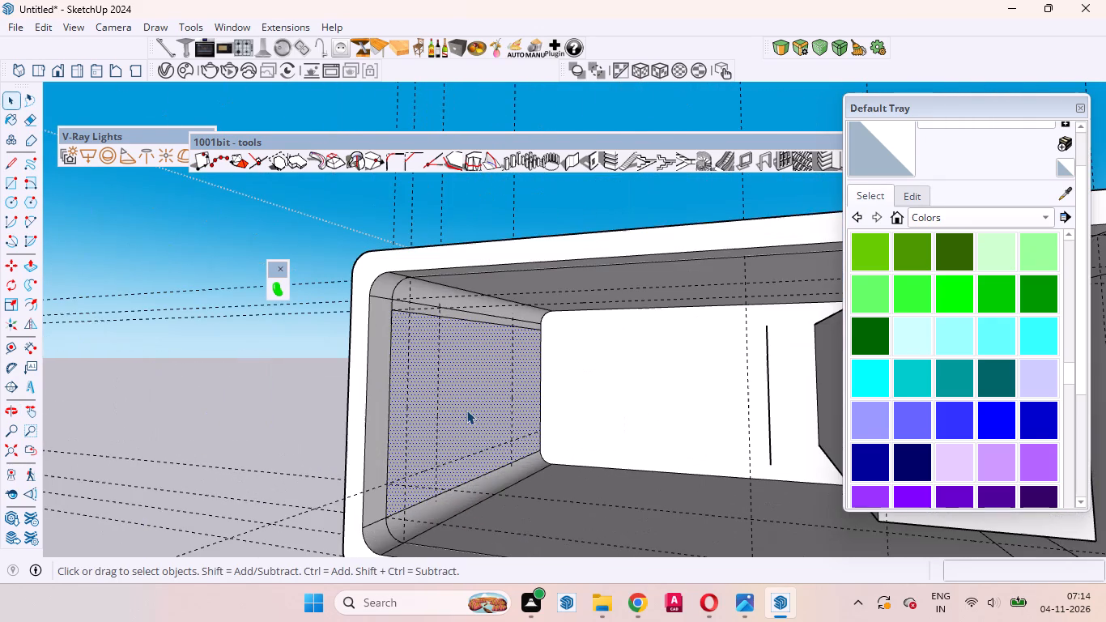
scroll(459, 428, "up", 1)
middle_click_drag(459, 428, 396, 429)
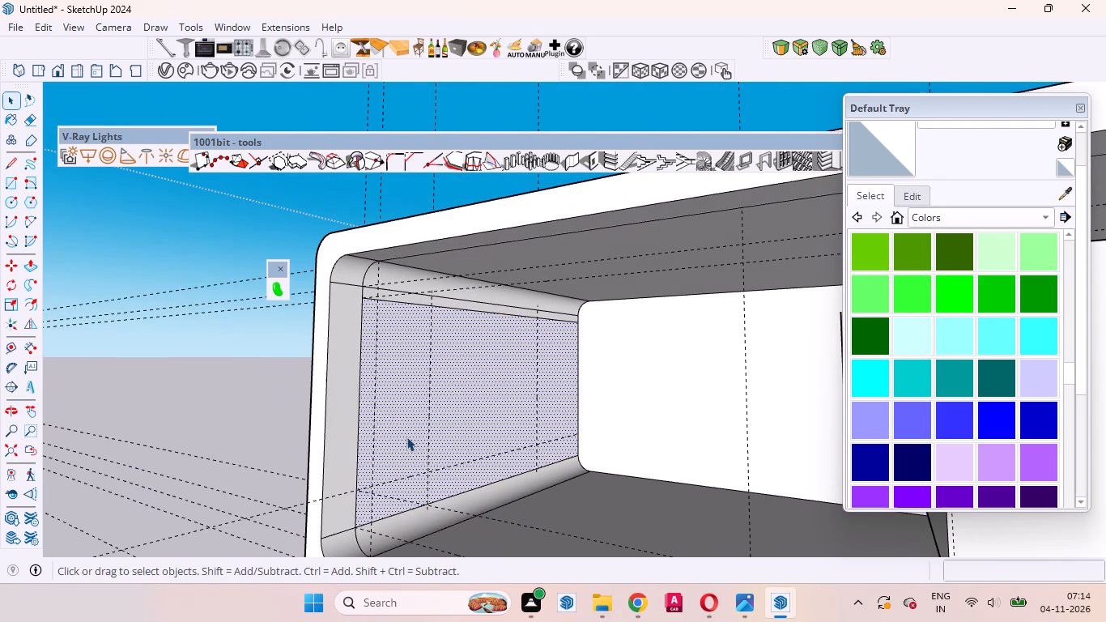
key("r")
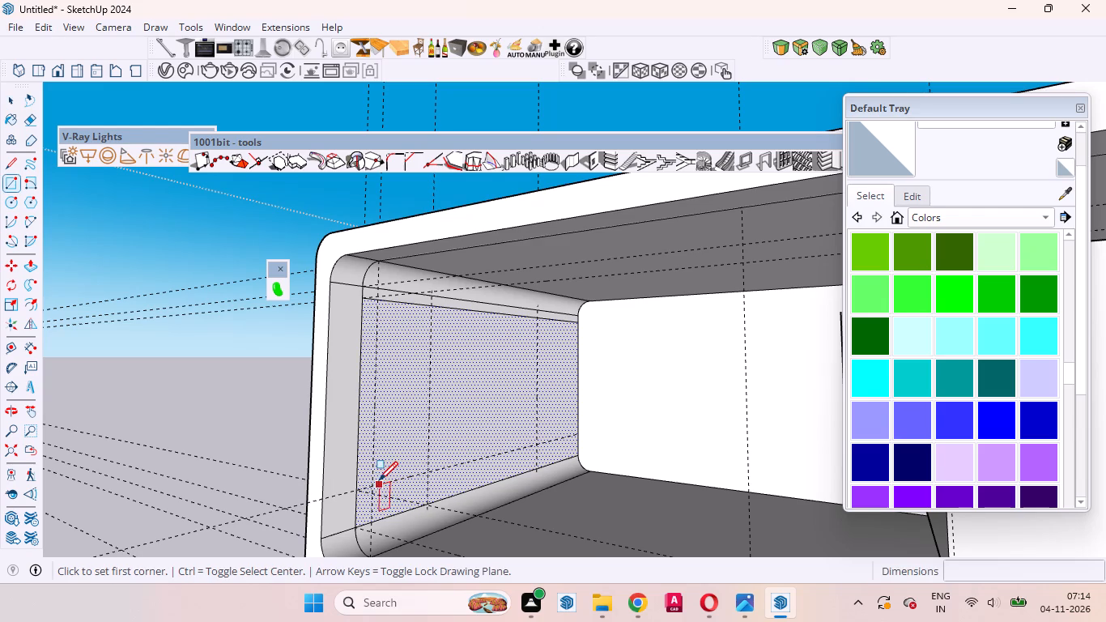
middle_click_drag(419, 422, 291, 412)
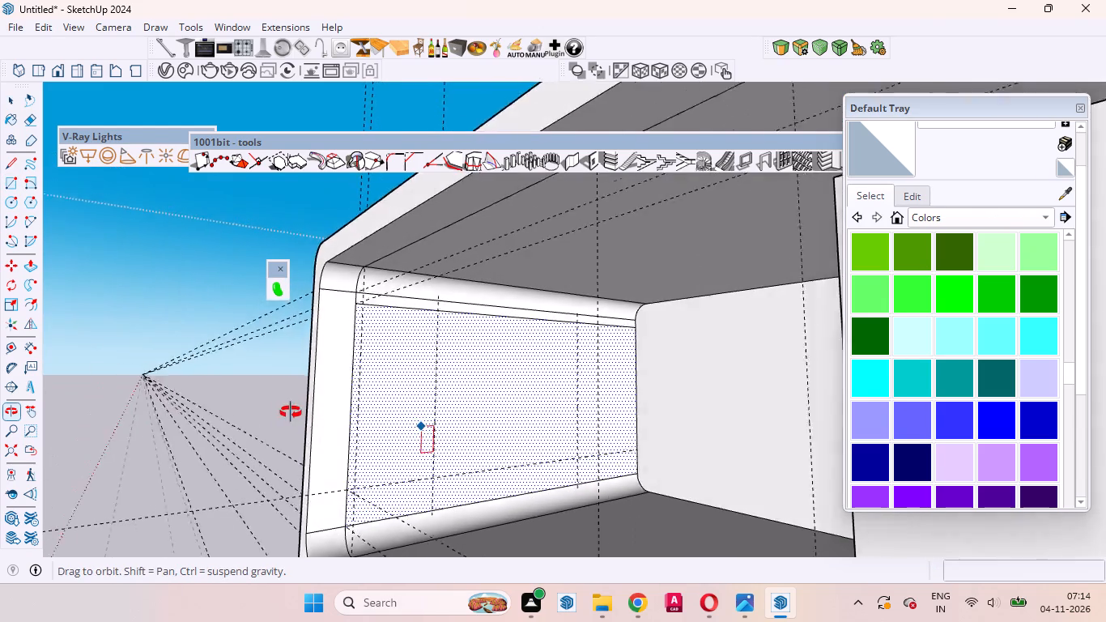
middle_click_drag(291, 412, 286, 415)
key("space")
Place a vertical guide about 4' 7" away from the side wall's front edge.
type("t")
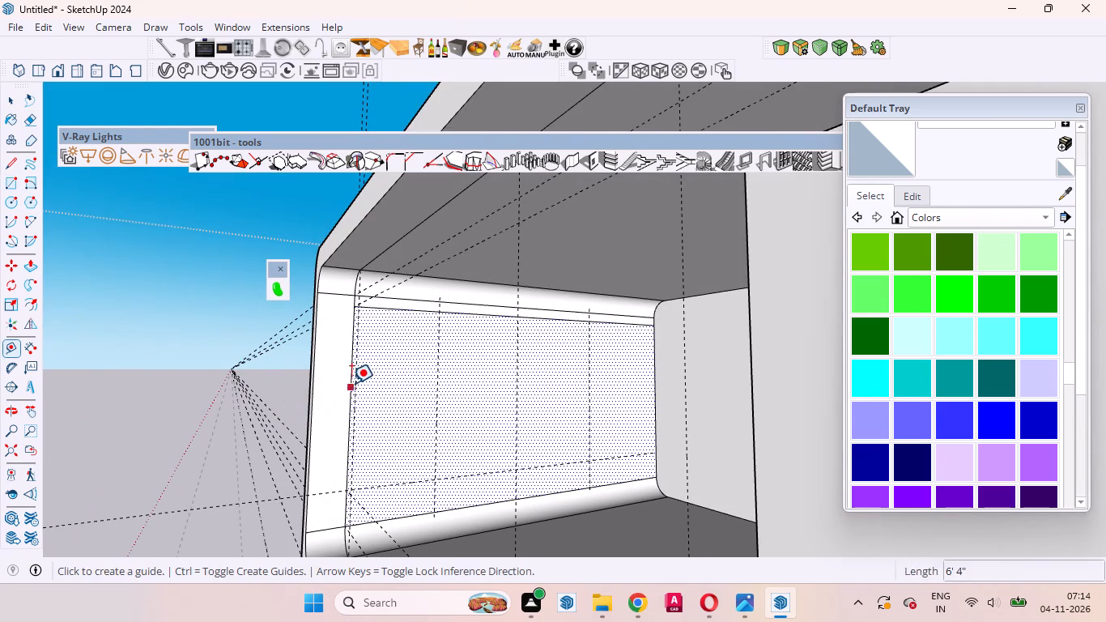
left_click(350, 381)
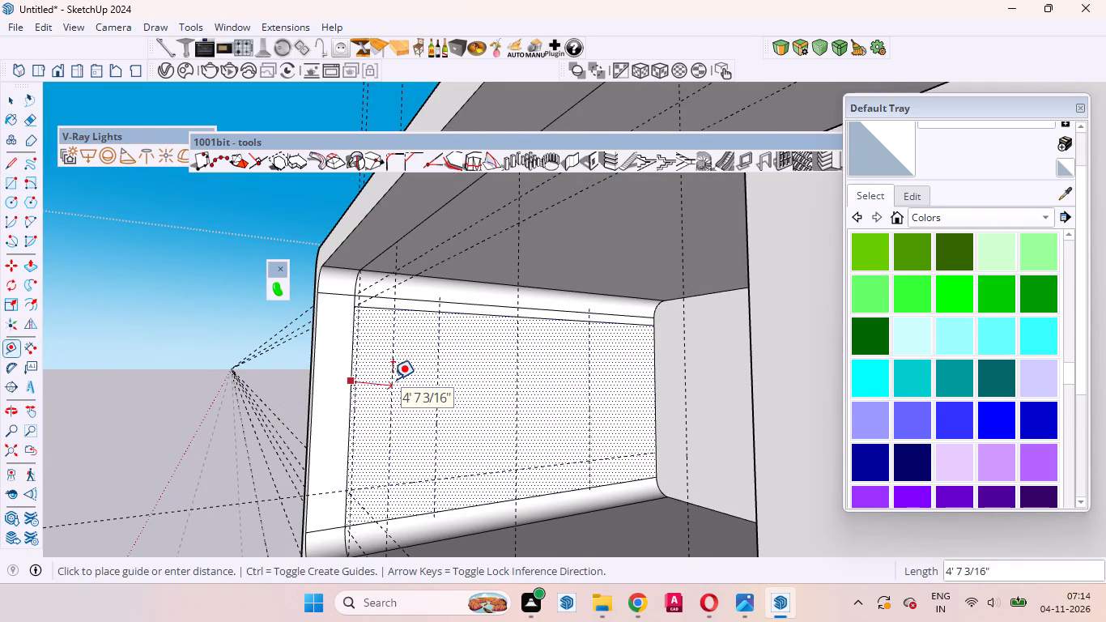
left_click(393, 379)
key("space")
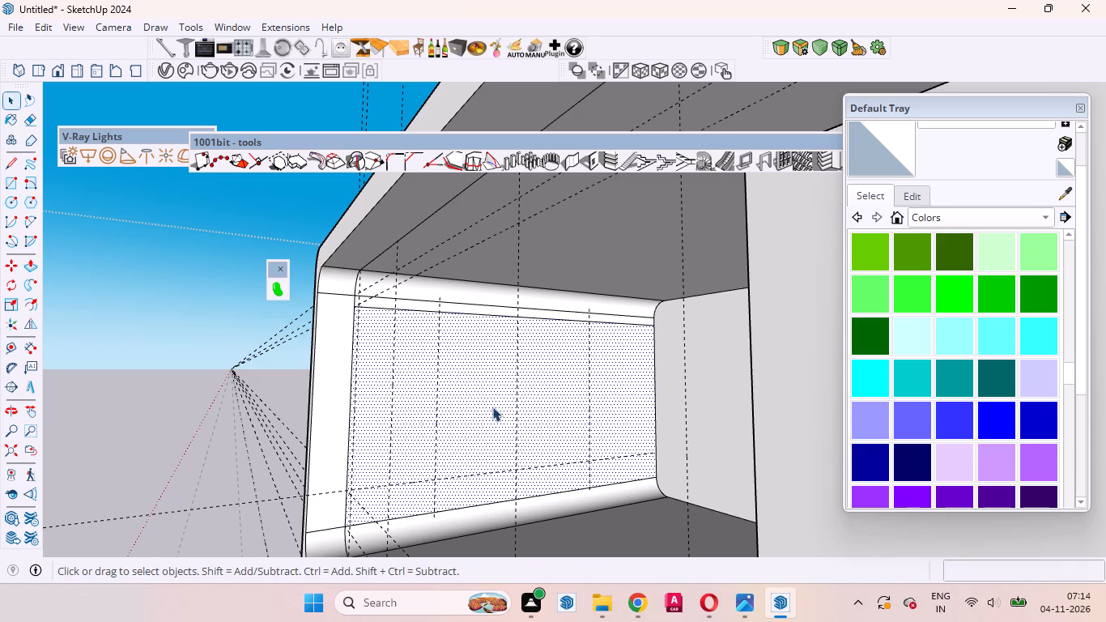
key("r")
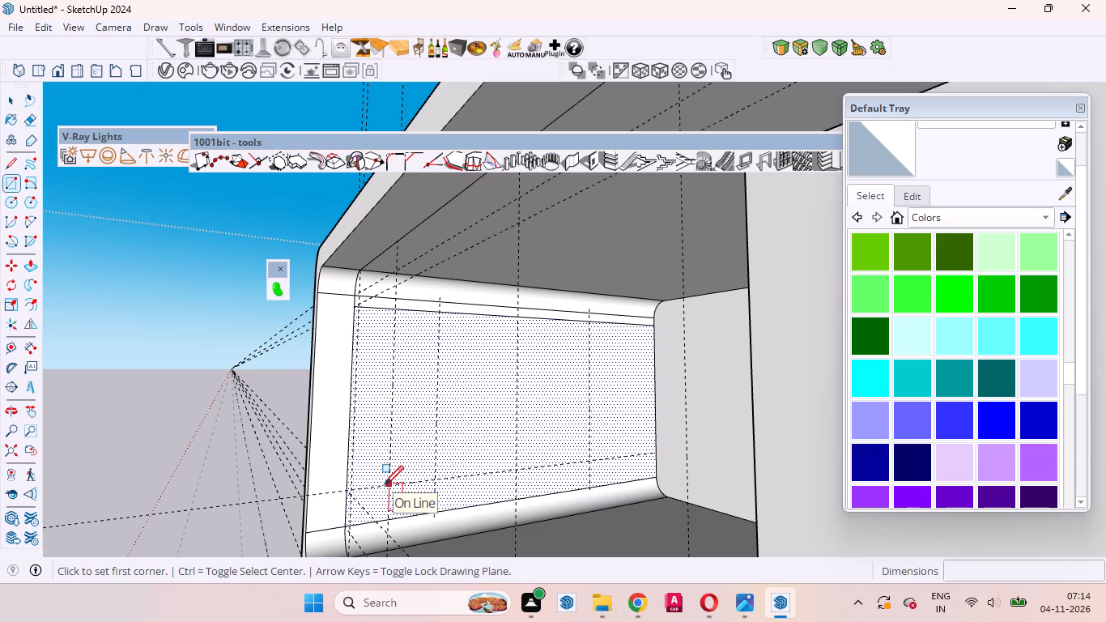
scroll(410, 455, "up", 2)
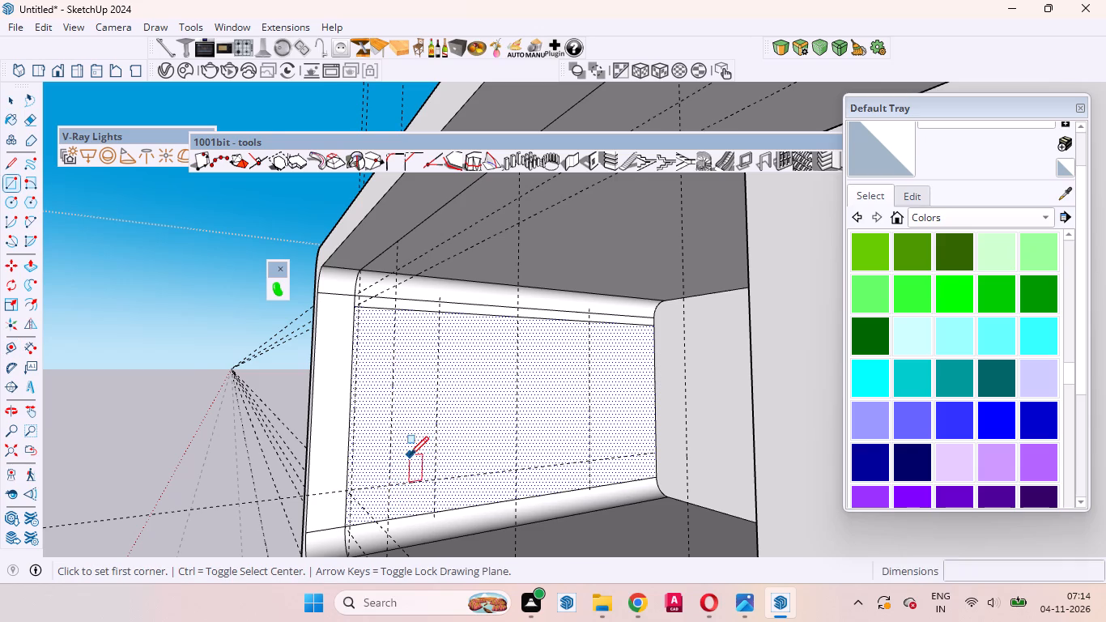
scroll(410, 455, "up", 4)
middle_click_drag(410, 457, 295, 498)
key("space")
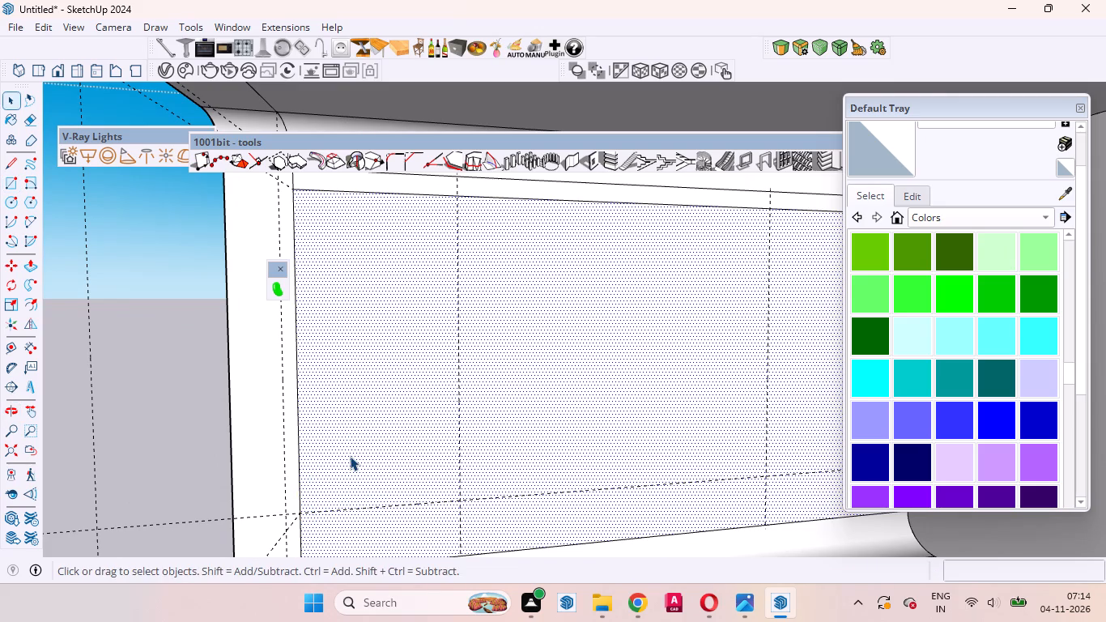
Place a vertical guide on the side wall face, about 1' 2" in from its front edge.
type("t")
left_click(297, 369)
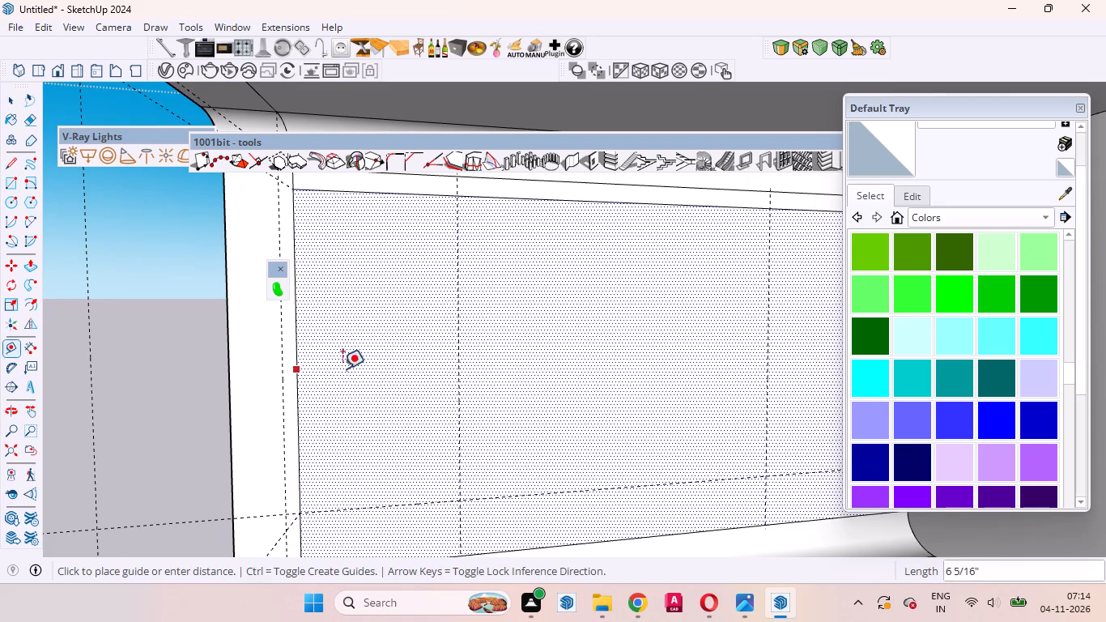
left_click(372, 369)
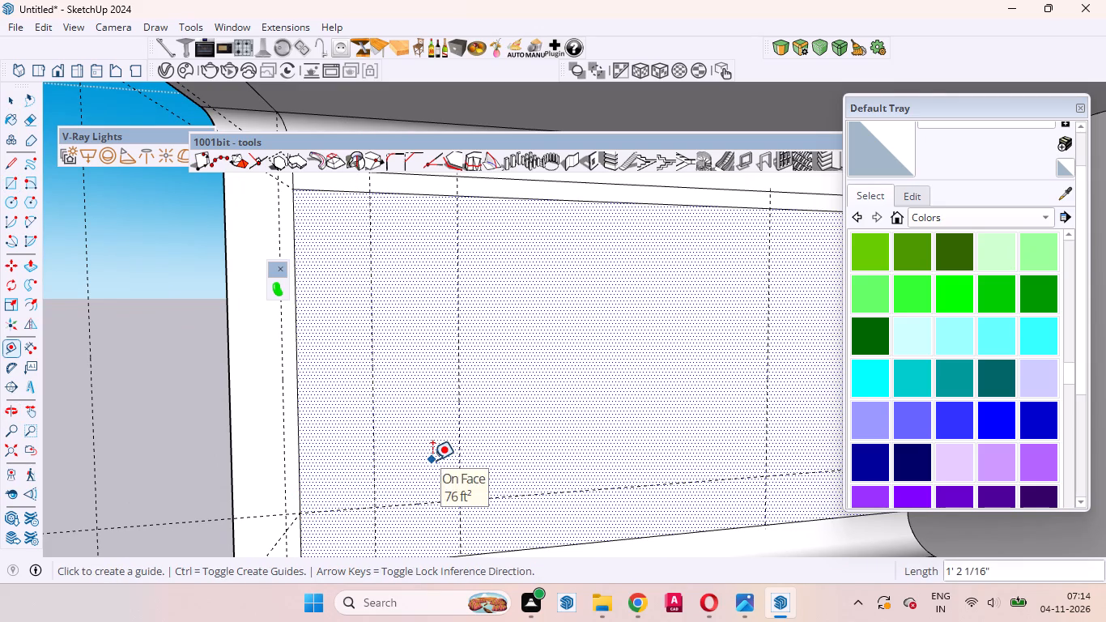
key("space")
Draw a rectangle about 7' 5" by 5' 4" on the side wall, from the front and floor guides to the rear guide at the face's upper edge.
key("r")
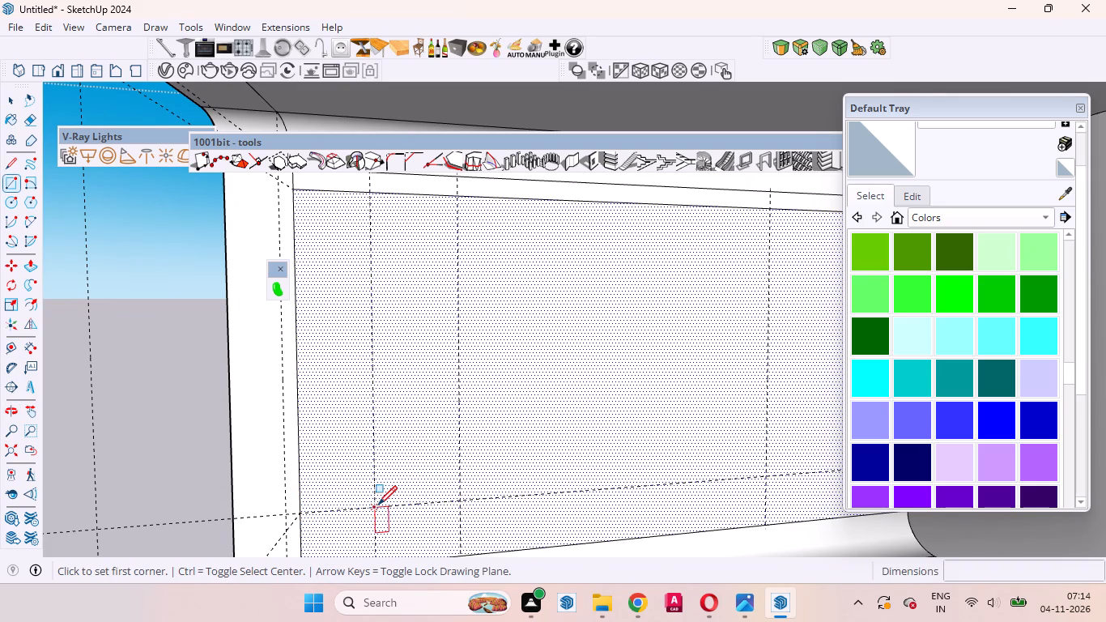
left_click(378, 505)
left_click(774, 207)
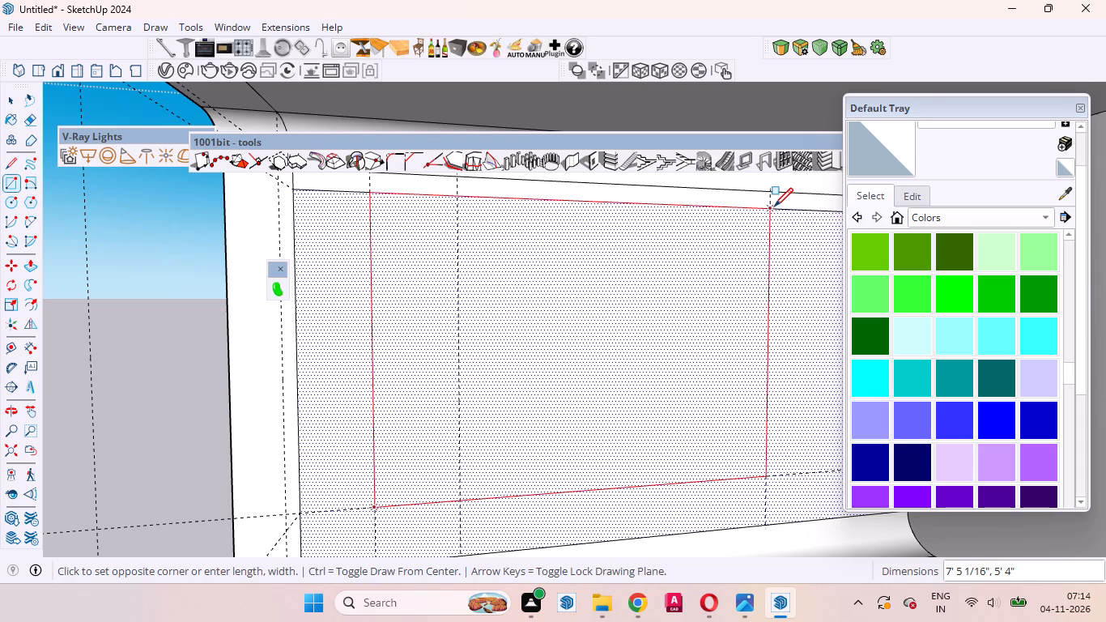
key("space")
Push the rectangle 8" through the side wall to cut a window opening.
type("p")
left_click_drag(635, 343, 620, 300)
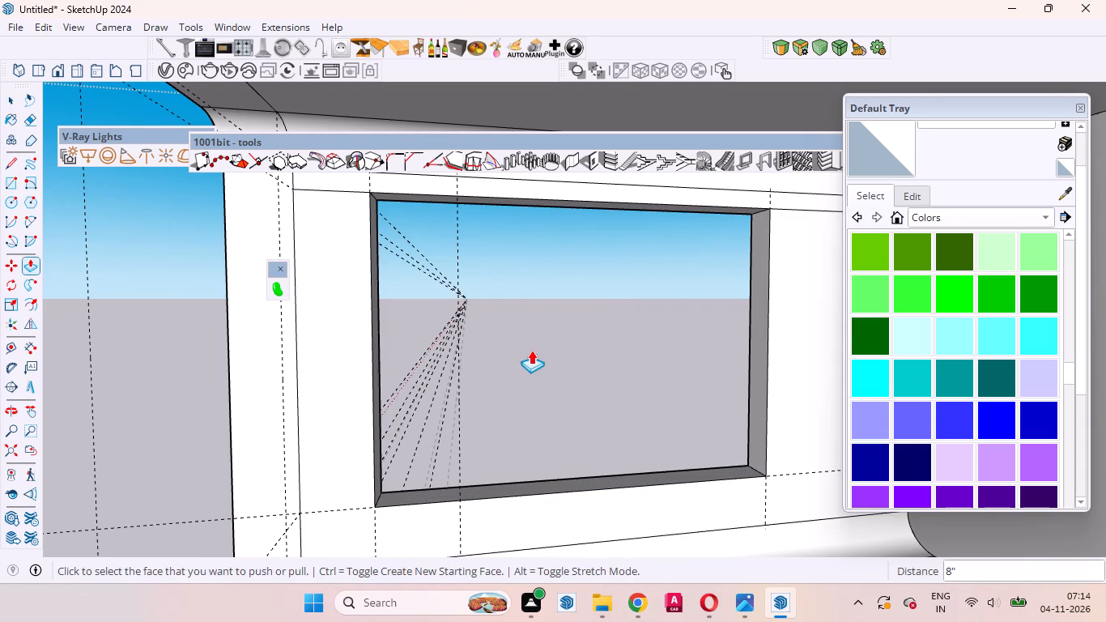
key("space")
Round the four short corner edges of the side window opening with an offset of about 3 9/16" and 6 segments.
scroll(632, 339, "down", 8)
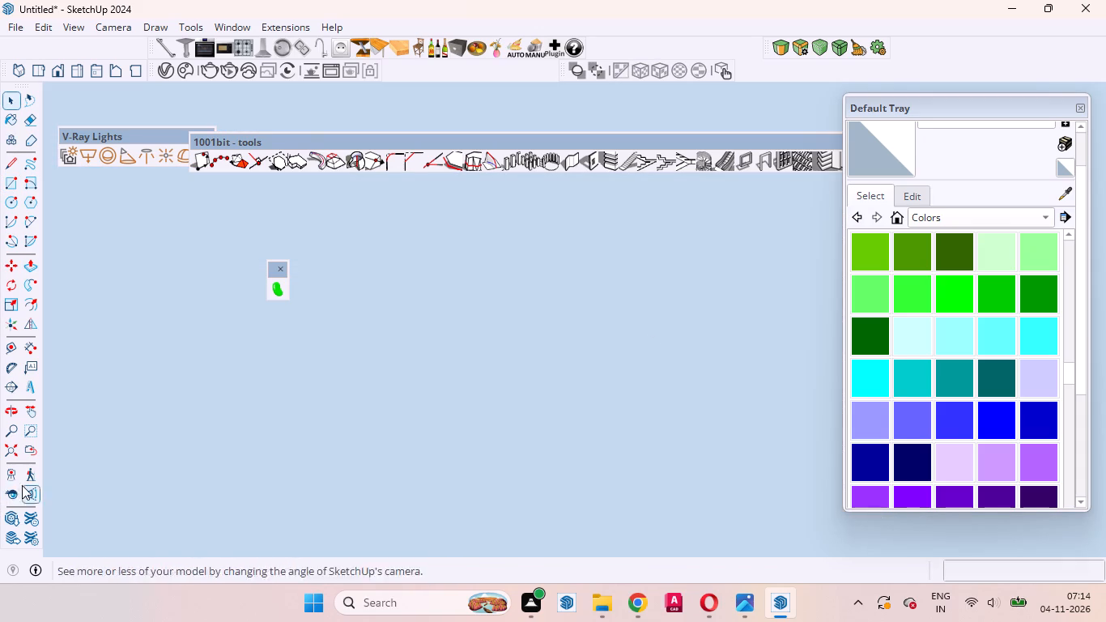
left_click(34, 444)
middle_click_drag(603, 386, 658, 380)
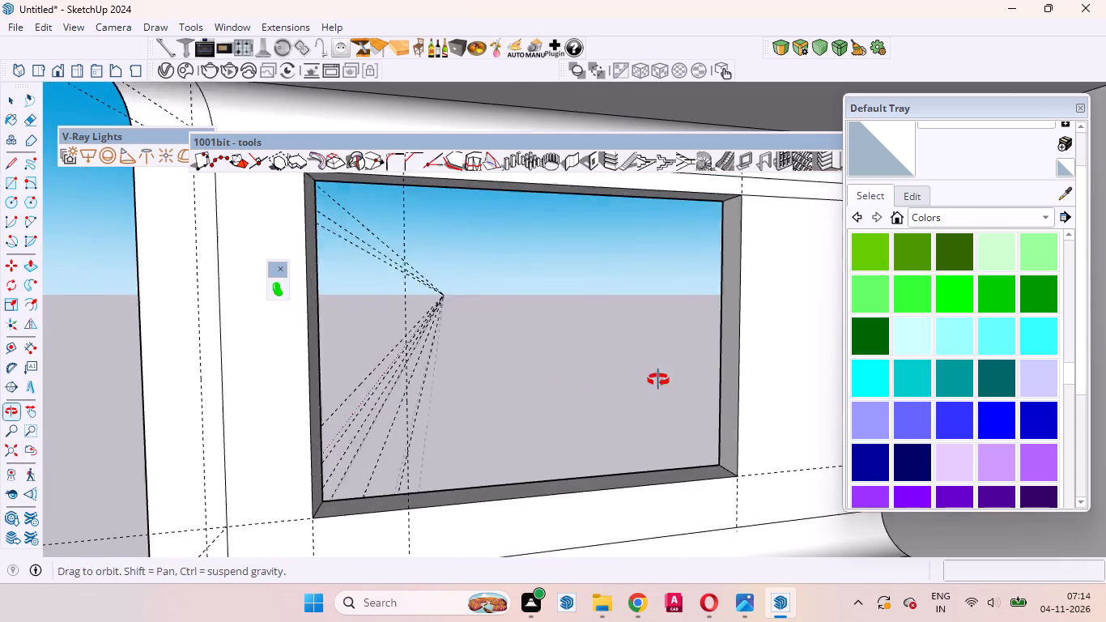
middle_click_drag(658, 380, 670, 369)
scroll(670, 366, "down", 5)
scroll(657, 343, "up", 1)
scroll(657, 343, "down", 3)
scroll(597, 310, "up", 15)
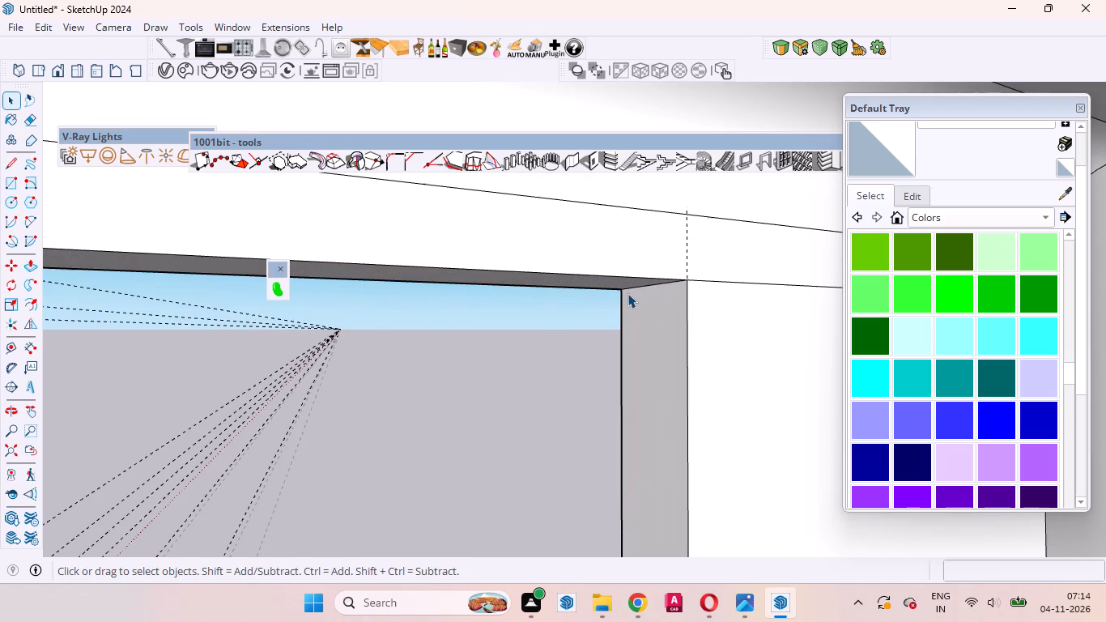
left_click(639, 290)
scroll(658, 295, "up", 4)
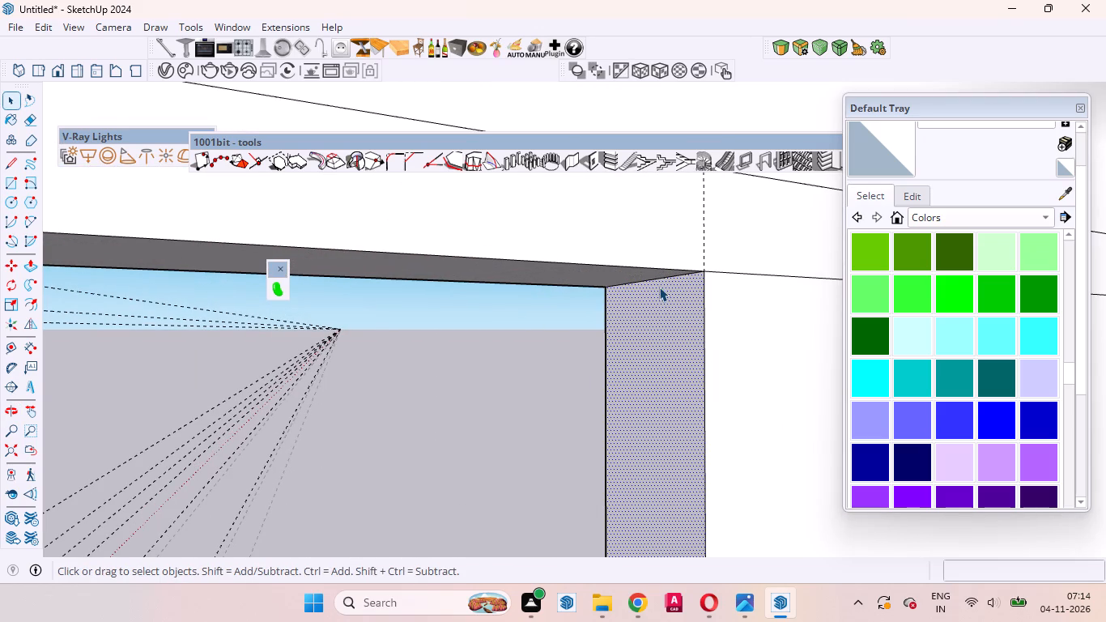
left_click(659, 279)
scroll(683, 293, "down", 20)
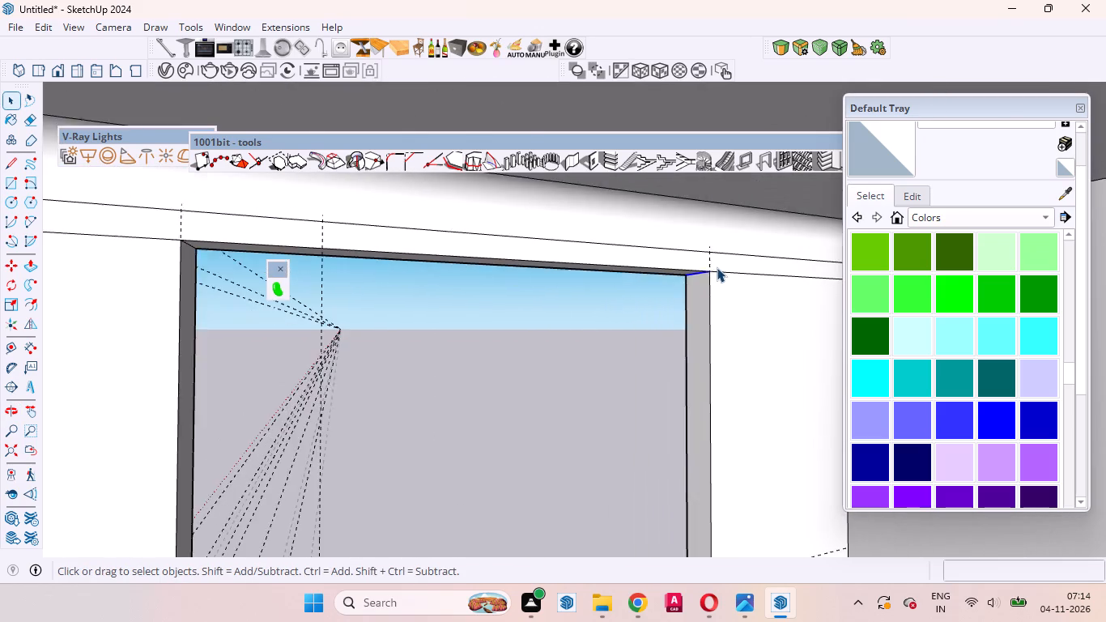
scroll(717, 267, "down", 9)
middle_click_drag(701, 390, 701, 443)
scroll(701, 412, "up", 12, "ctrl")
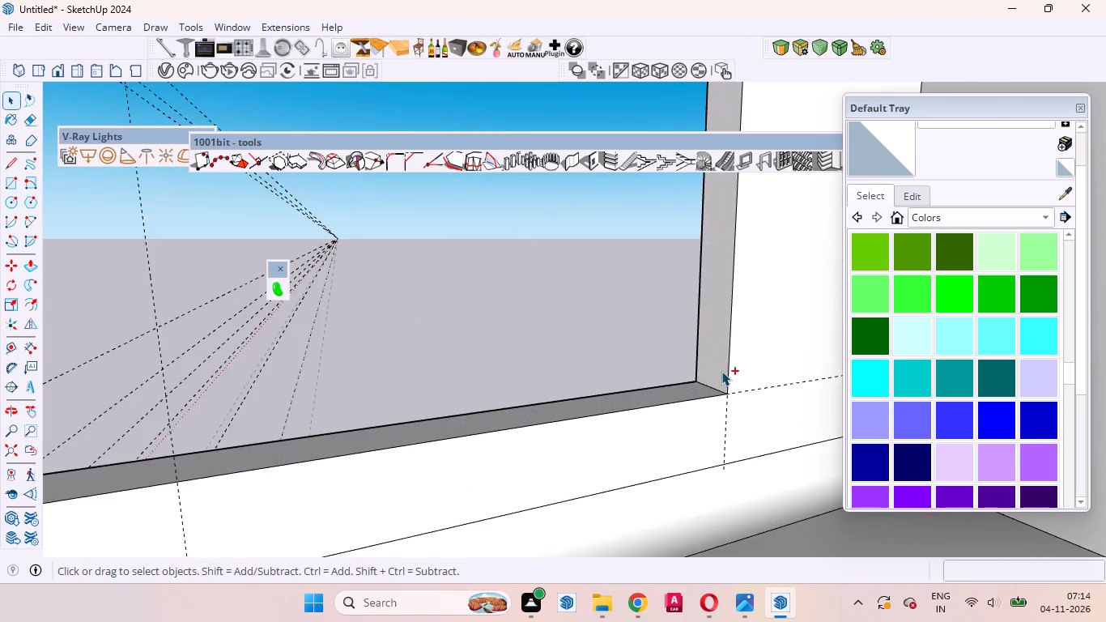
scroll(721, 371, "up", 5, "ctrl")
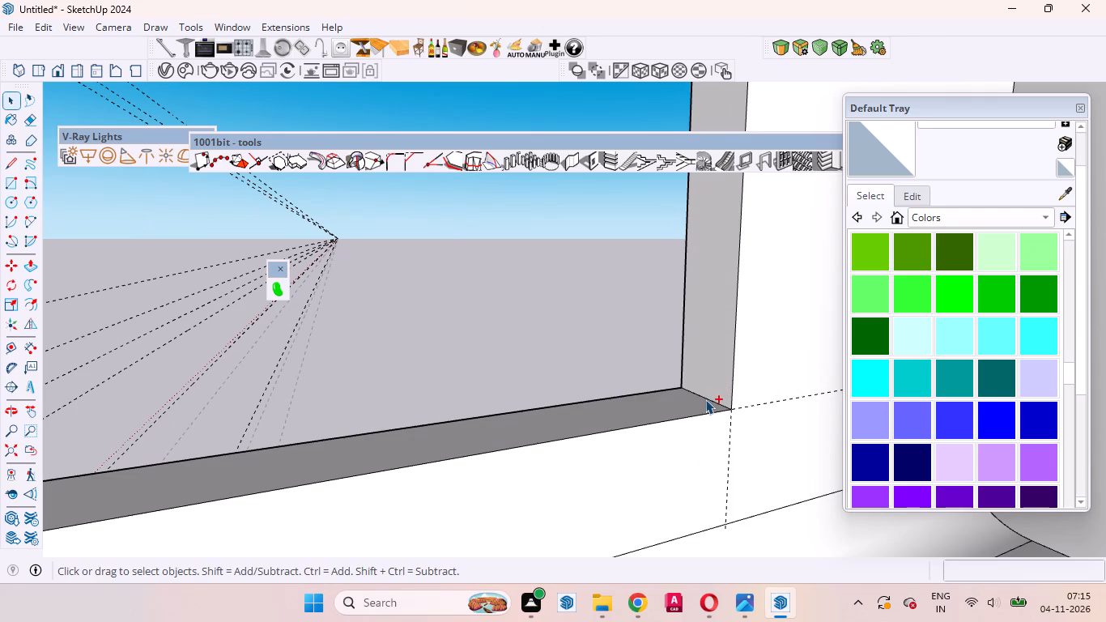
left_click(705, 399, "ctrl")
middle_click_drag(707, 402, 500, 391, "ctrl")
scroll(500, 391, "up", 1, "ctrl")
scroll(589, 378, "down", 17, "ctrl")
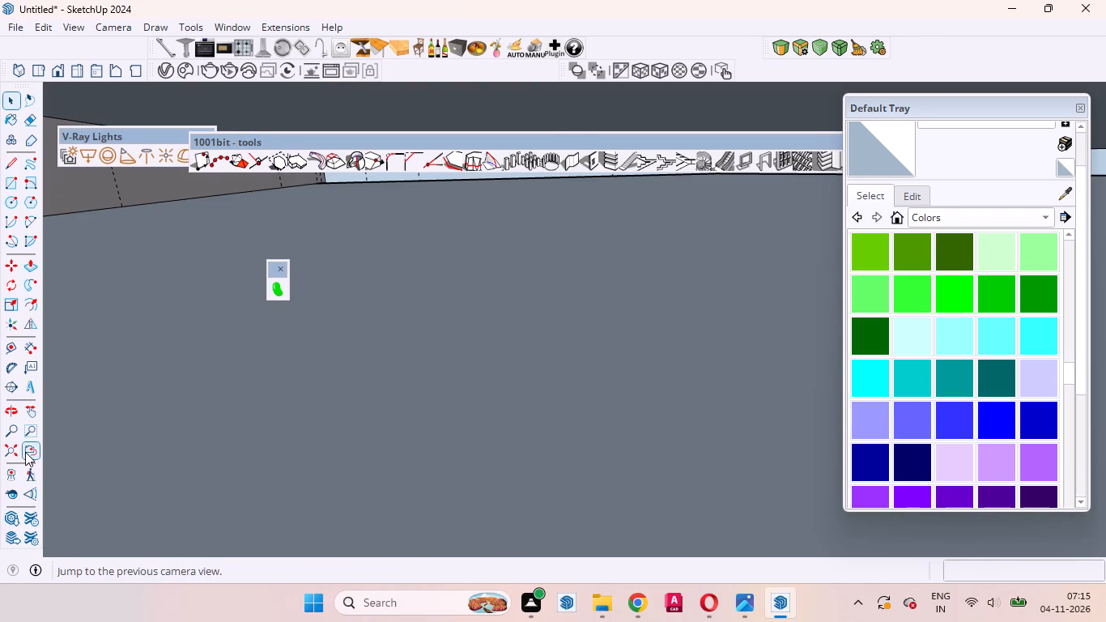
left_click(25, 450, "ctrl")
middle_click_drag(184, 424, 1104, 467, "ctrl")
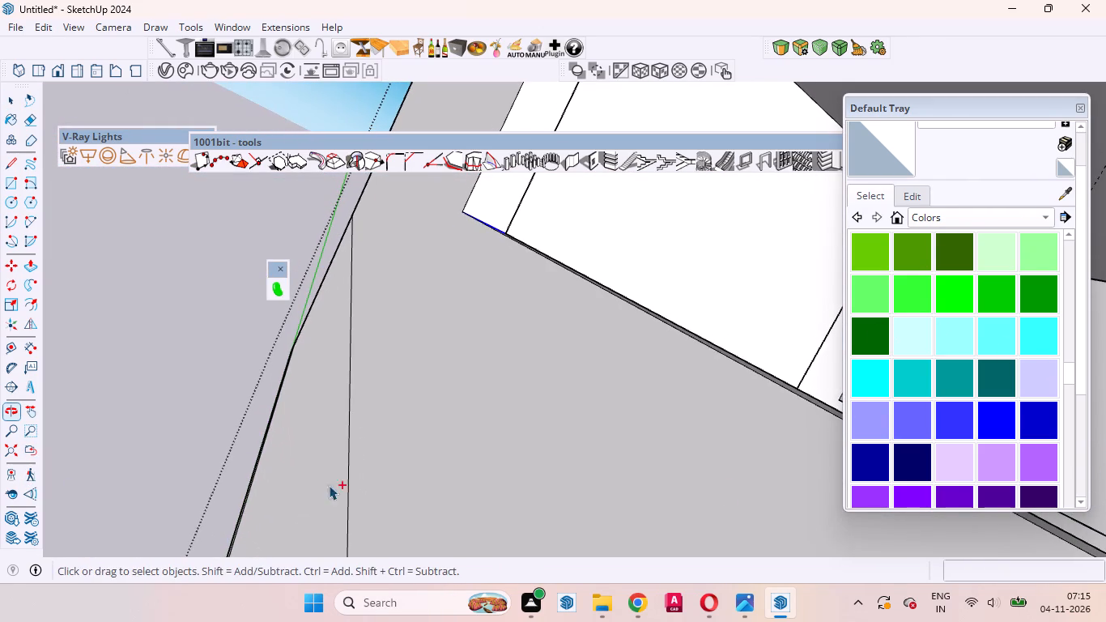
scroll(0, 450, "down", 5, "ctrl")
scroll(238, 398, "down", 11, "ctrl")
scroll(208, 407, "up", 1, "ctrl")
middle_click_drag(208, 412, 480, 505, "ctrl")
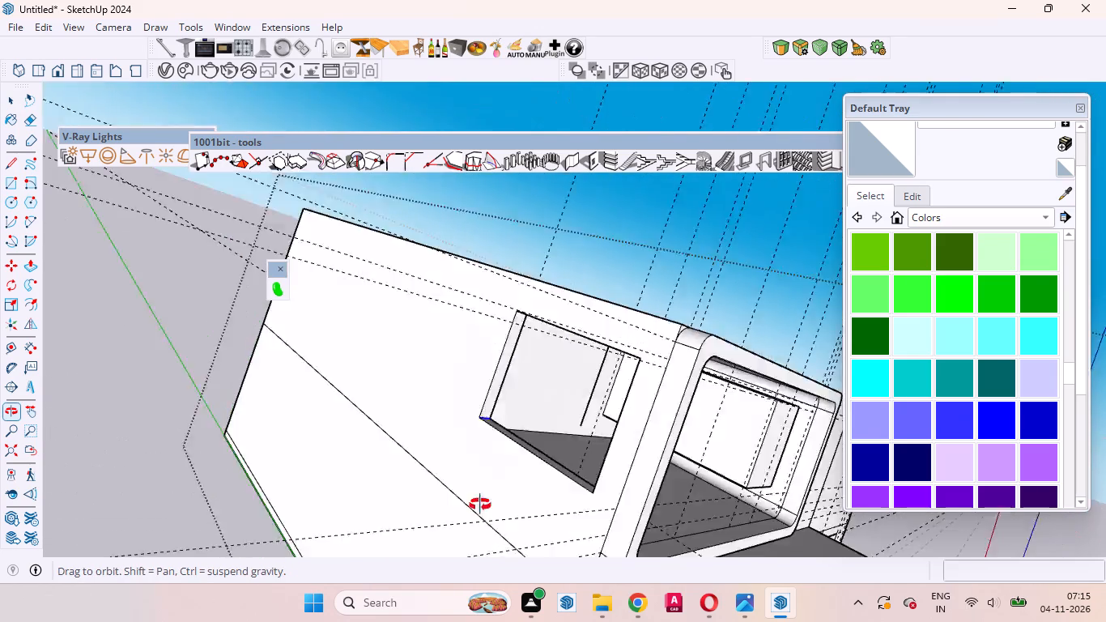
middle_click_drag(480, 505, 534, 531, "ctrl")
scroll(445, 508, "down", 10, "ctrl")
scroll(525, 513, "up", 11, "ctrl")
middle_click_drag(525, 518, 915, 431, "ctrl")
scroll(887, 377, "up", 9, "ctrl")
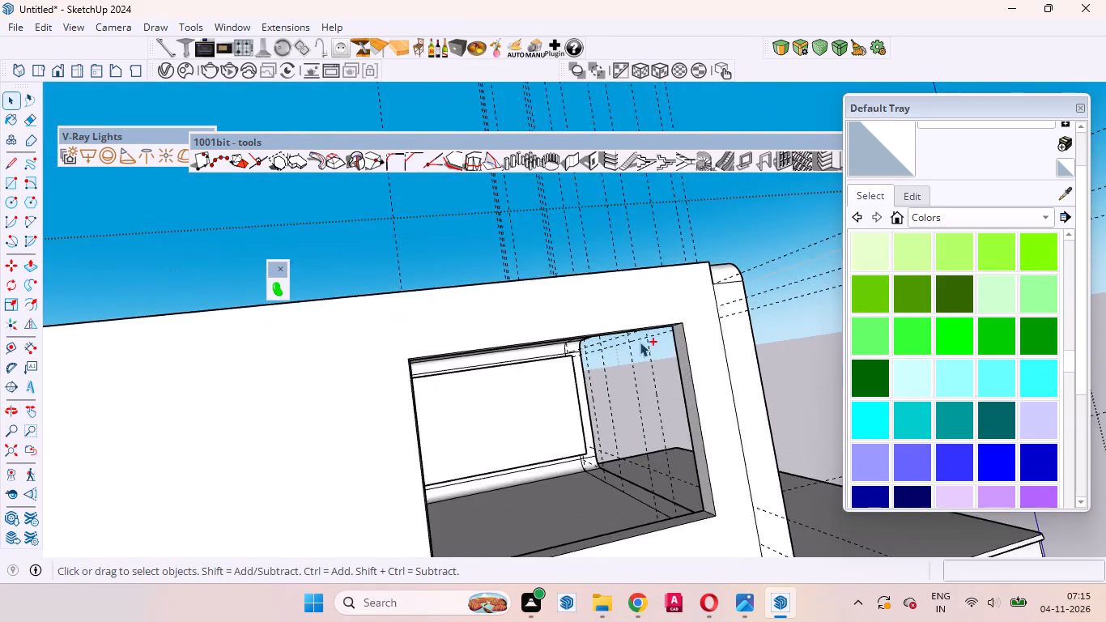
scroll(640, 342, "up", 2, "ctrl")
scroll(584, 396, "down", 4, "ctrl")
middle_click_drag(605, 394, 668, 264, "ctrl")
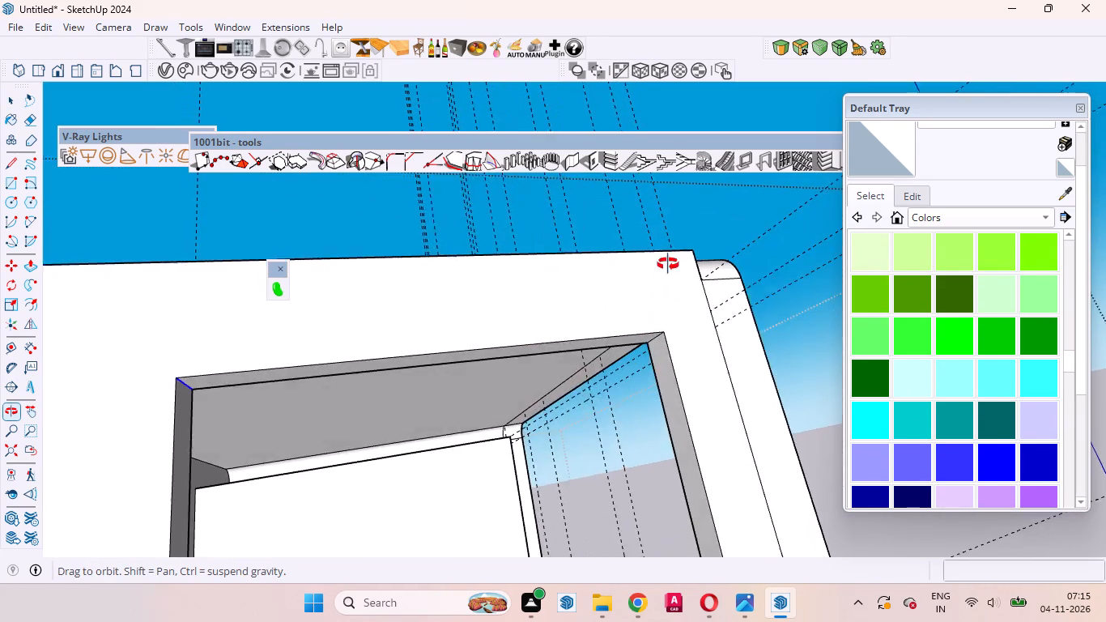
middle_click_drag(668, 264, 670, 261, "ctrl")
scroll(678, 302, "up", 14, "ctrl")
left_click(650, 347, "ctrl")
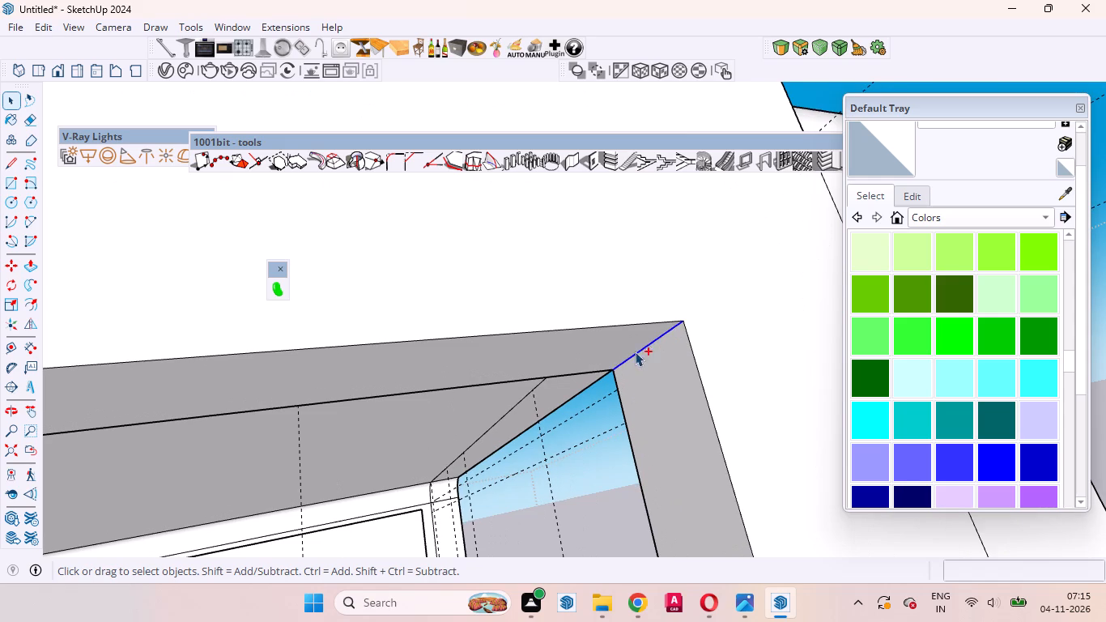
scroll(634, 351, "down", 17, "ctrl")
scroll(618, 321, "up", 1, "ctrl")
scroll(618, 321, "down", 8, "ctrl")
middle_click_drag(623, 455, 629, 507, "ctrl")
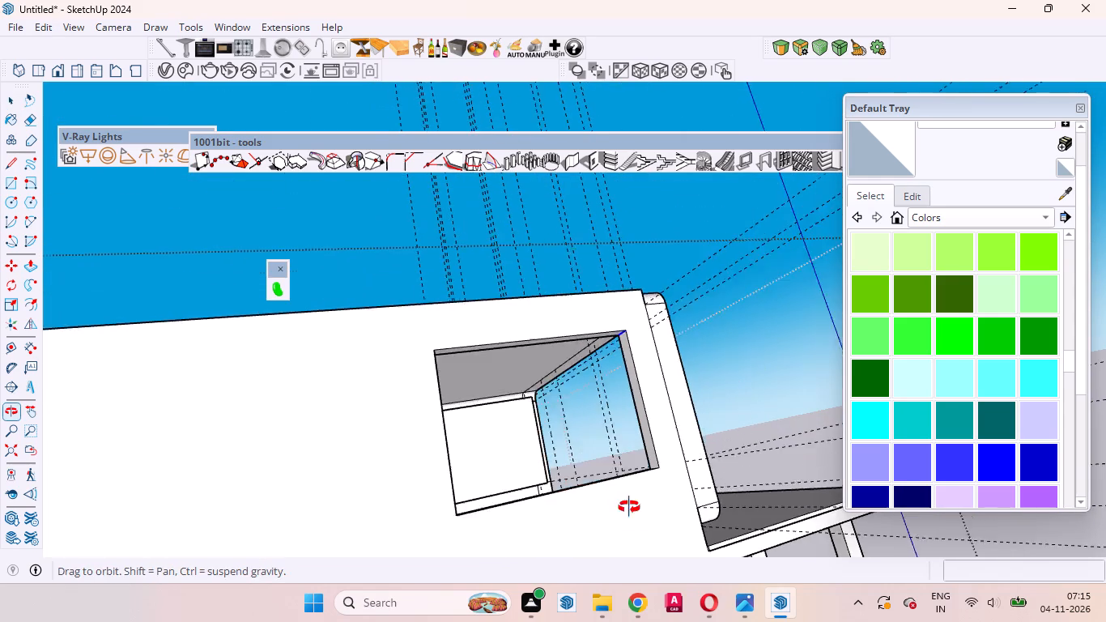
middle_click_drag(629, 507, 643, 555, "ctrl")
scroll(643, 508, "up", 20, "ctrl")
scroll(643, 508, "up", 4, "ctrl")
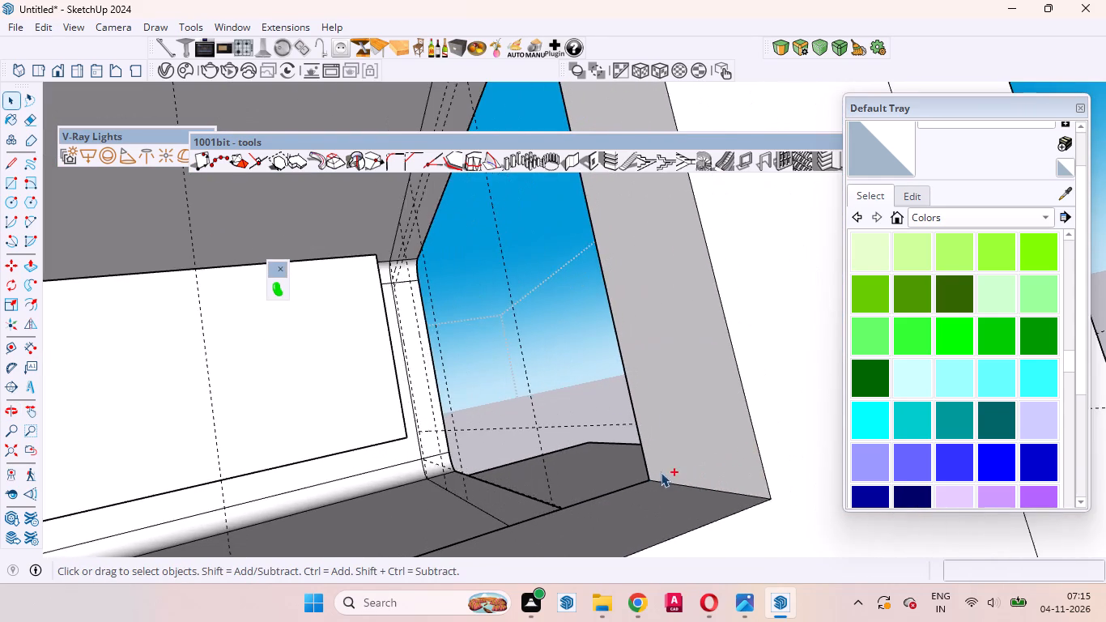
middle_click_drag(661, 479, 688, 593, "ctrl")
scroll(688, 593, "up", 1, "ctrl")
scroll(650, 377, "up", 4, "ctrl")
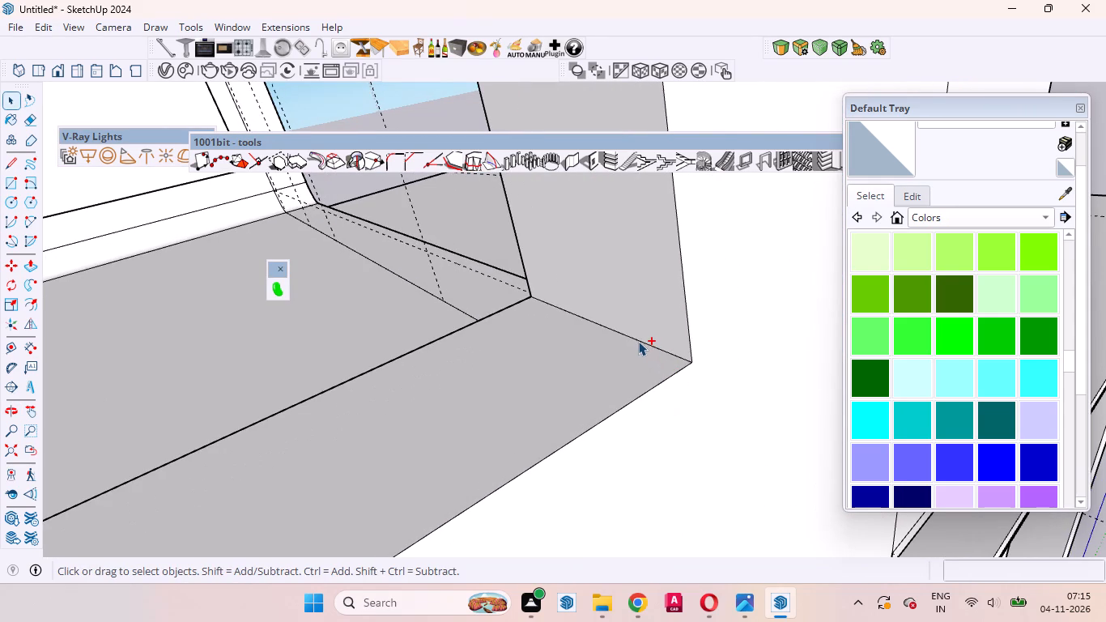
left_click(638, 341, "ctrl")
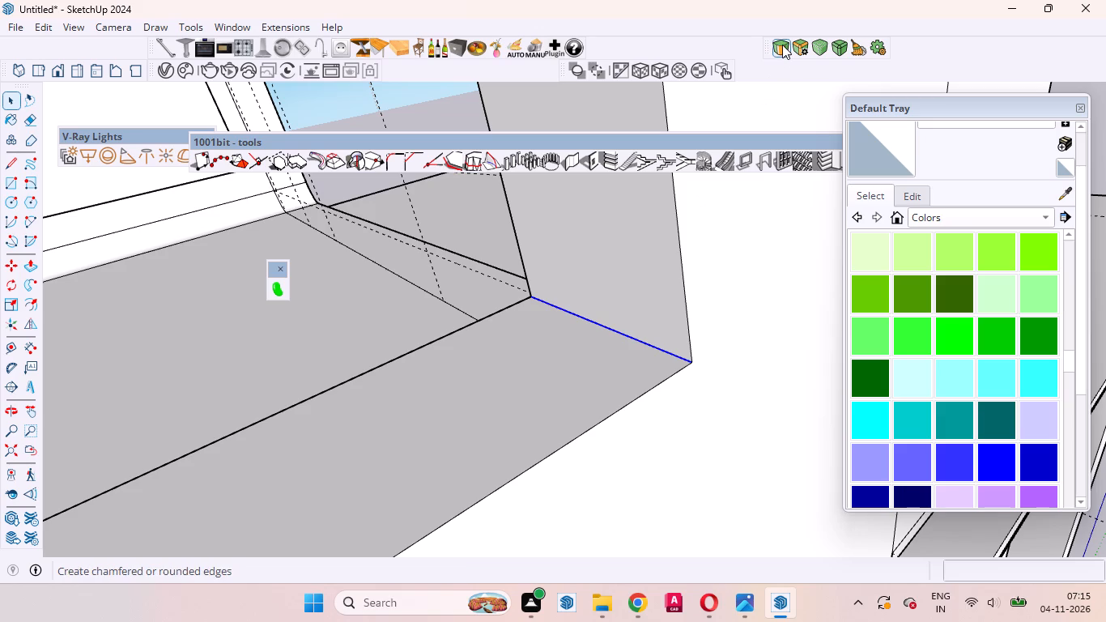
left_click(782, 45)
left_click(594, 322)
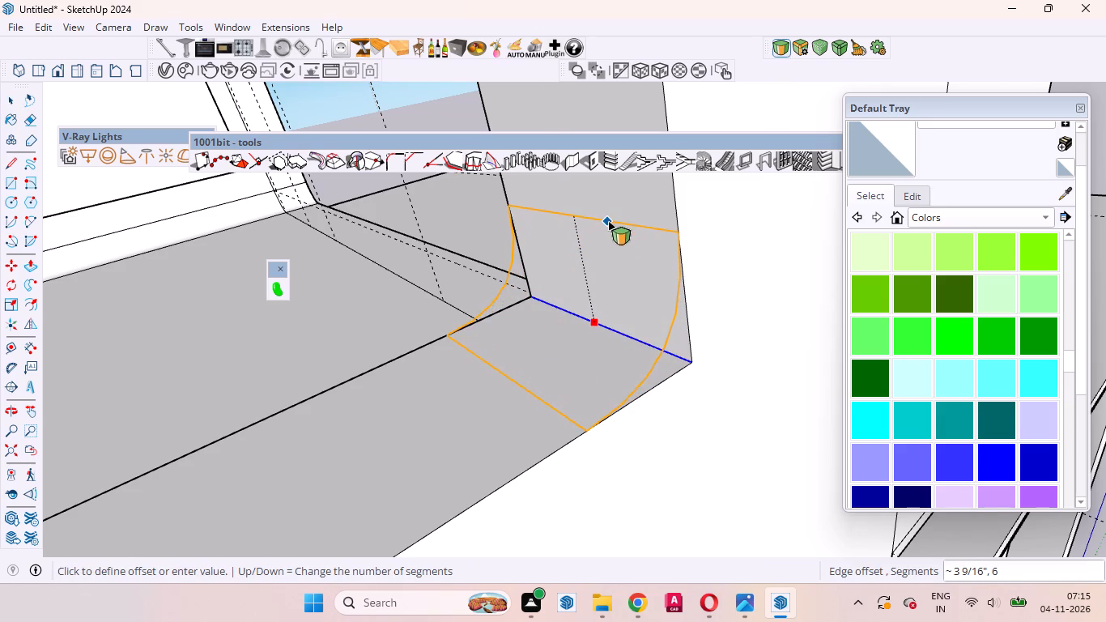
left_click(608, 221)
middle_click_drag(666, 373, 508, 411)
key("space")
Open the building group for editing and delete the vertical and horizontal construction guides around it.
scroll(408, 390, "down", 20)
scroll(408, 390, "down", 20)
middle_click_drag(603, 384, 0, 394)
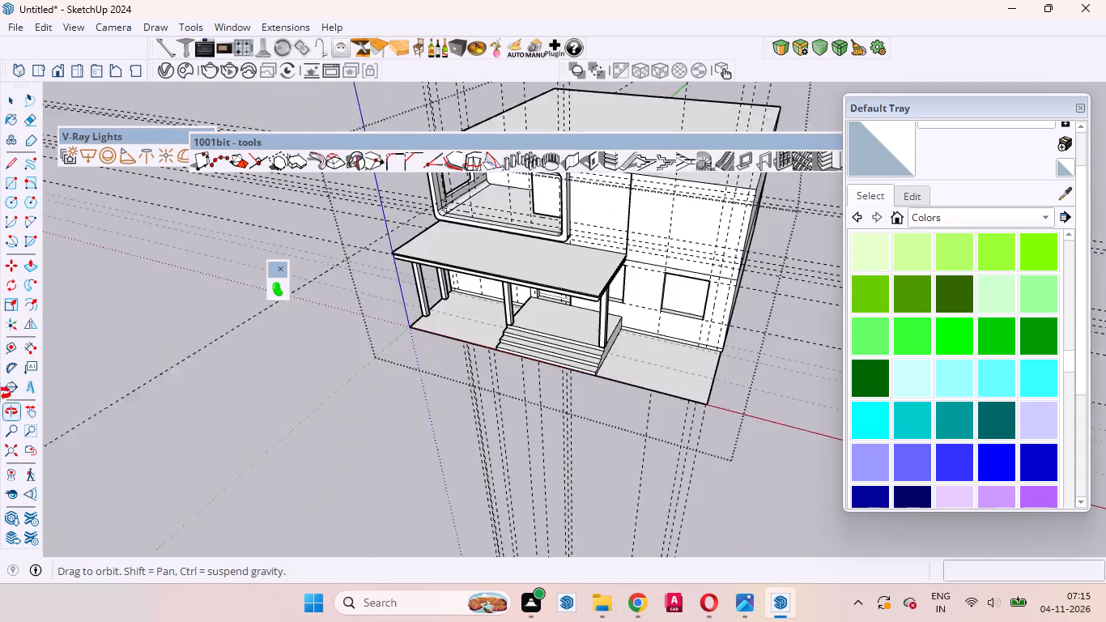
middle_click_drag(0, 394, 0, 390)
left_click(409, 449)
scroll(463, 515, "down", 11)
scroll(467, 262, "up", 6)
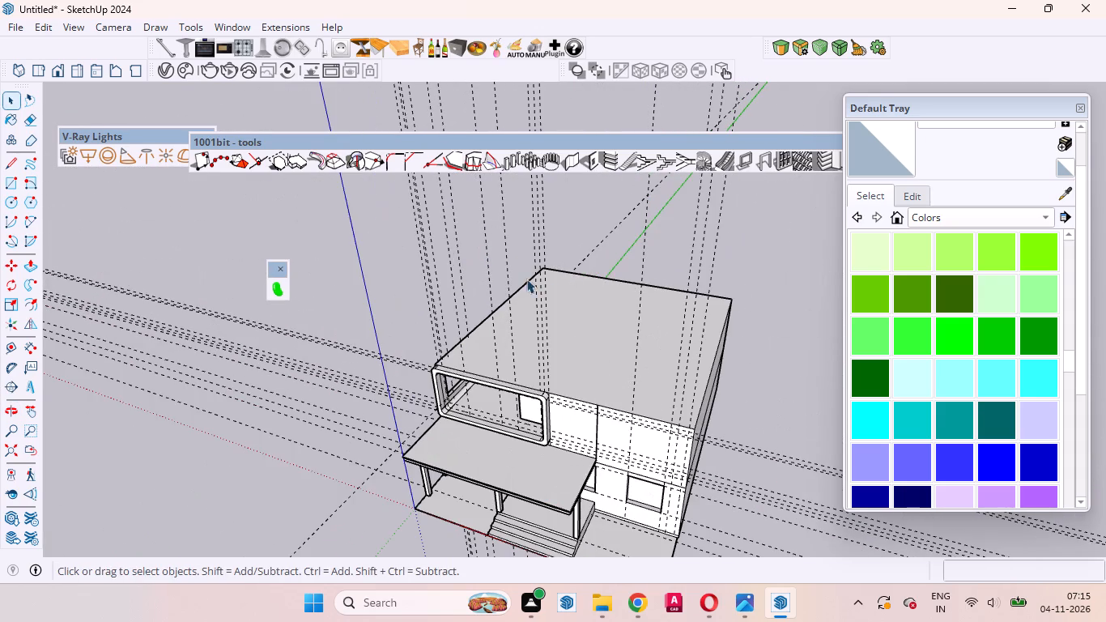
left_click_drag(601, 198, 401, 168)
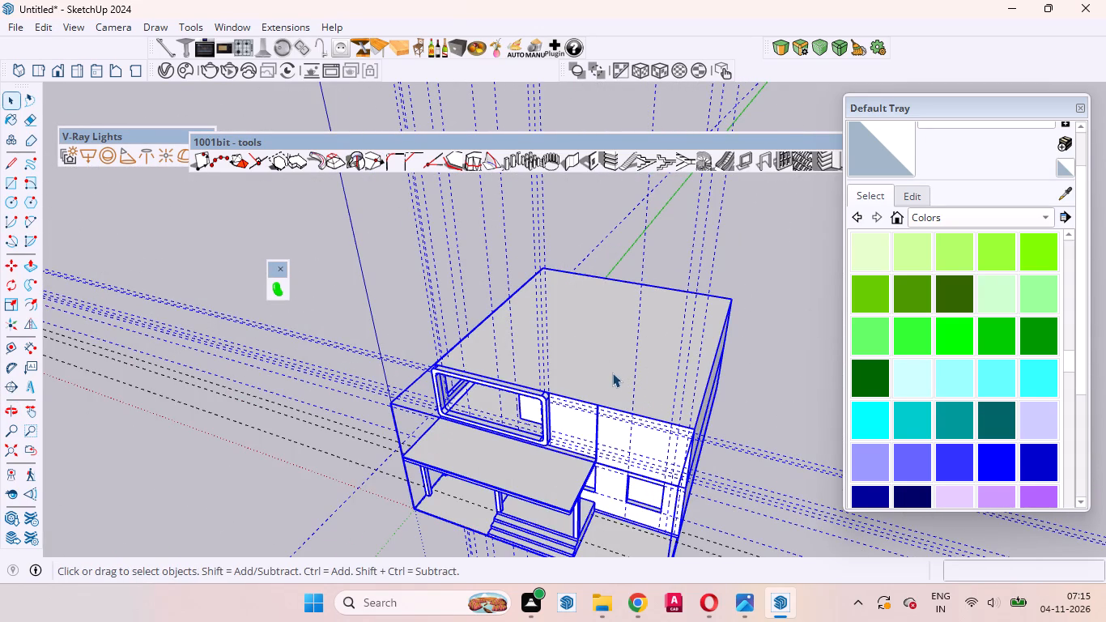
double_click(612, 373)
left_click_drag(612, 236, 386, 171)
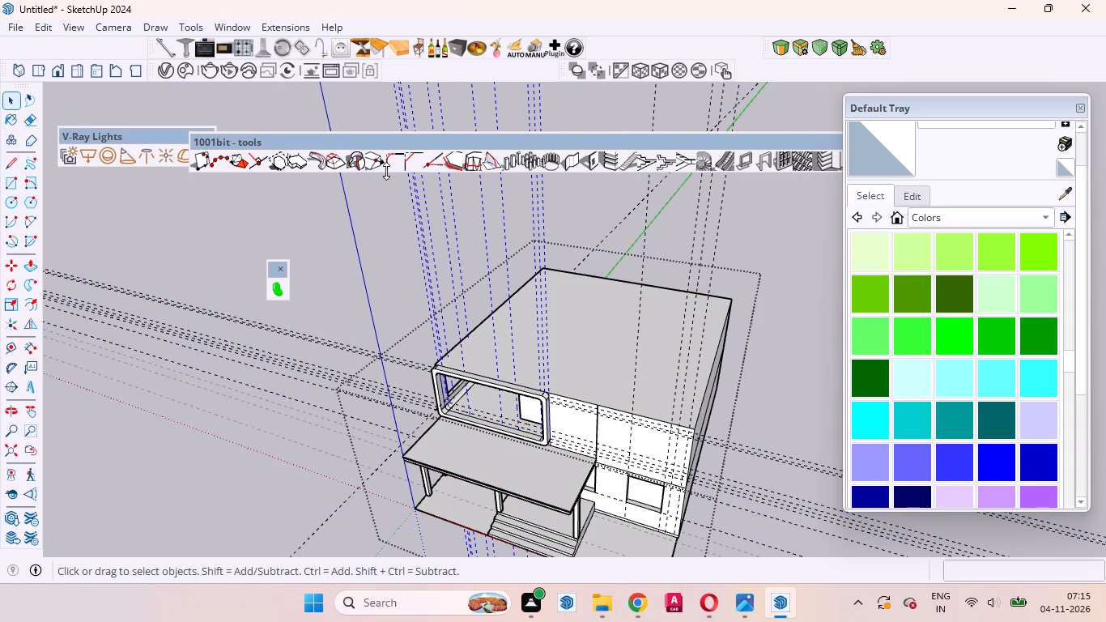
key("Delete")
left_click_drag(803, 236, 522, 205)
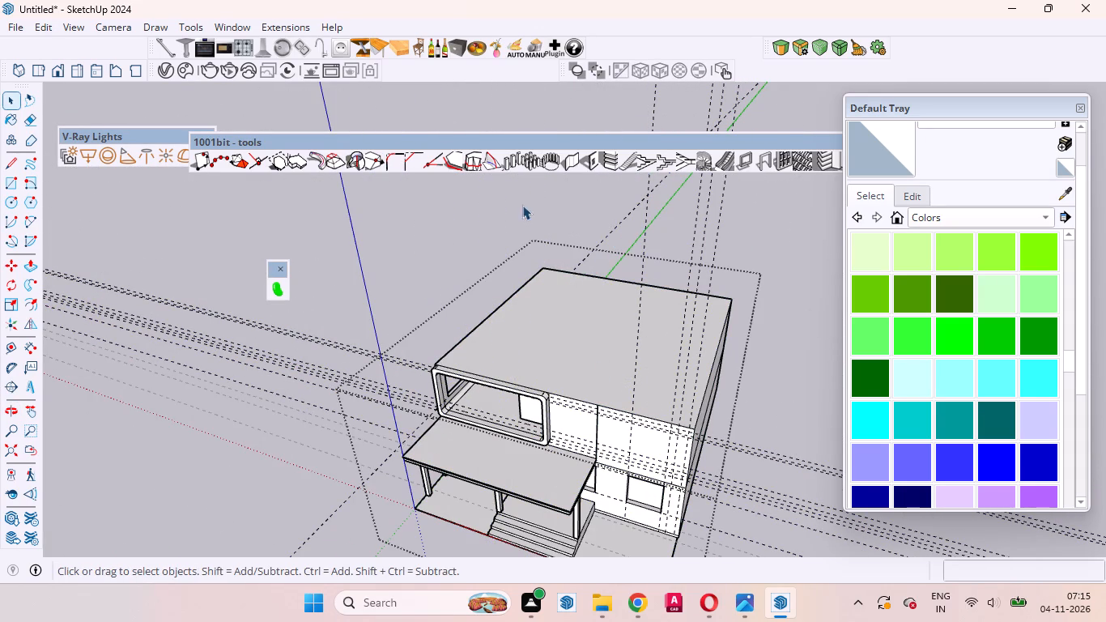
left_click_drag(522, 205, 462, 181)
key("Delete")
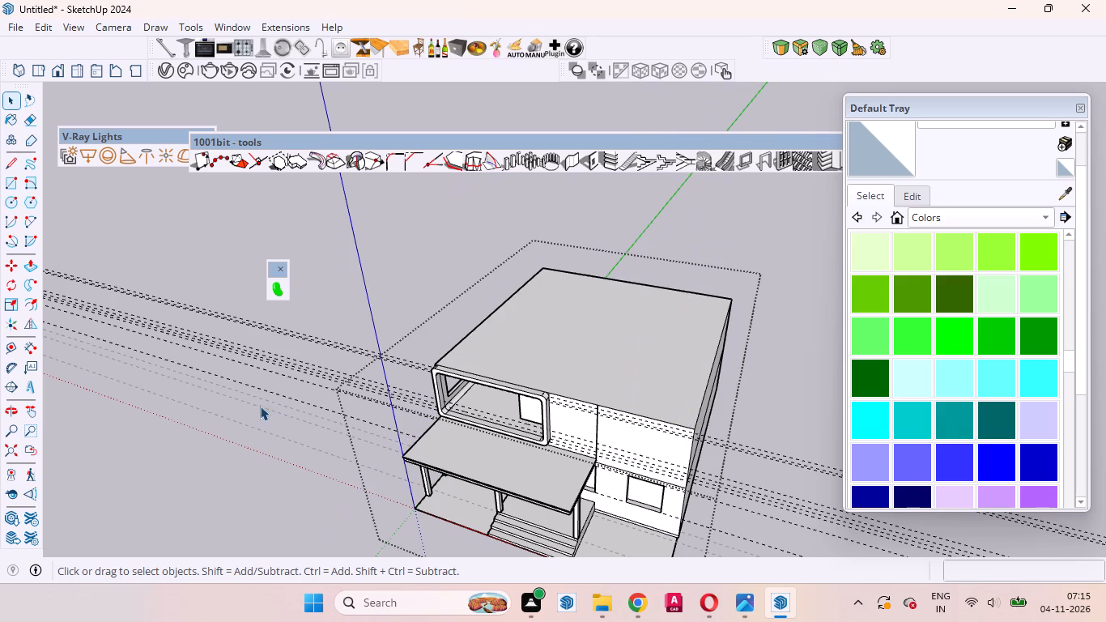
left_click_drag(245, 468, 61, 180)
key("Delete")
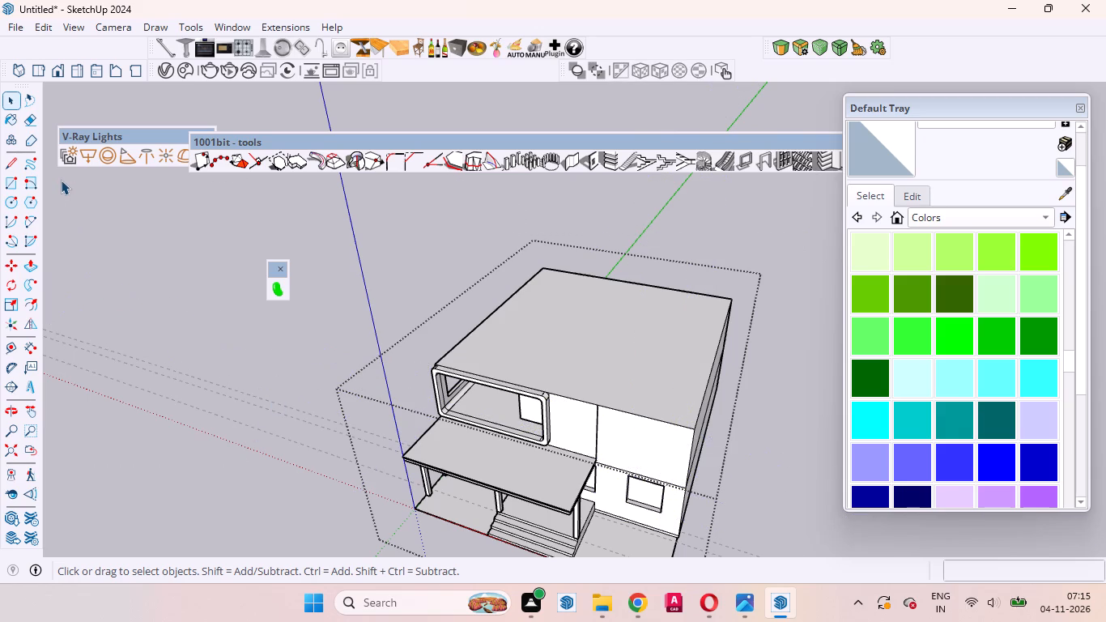
Examine the upper storey recess, including its back wall, side window opening and the box projecting inside it.
scroll(59, 191, "up", 1)
scroll(75, 202, "down", 6)
scroll(404, 356, "up", 12)
middle_click_drag(381, 415, 504, 303)
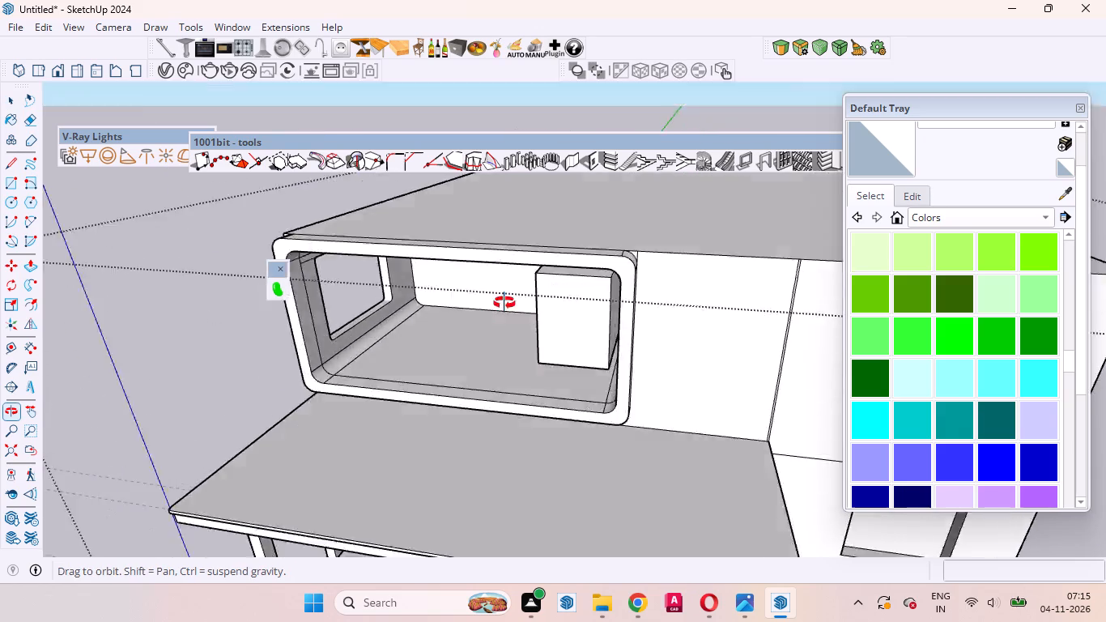
middle_click_drag(504, 303, 543, 281)
scroll(478, 410, "down", 6)
scroll(617, 245, "up", 5)
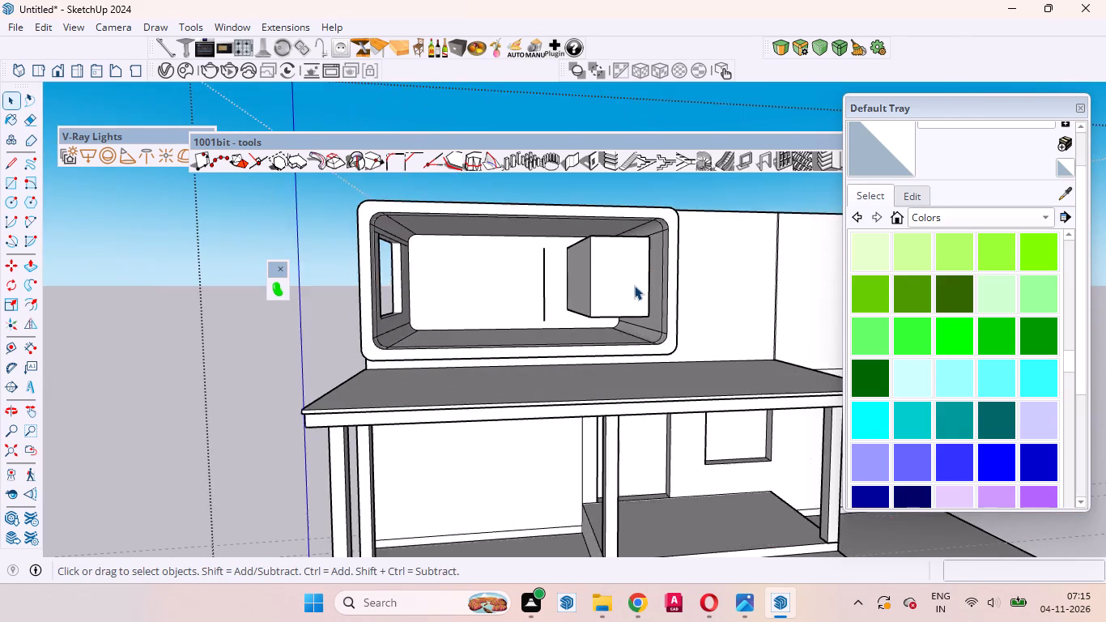
scroll(632, 289, "up", 9)
middle_click_drag(619, 335, 597, 325)
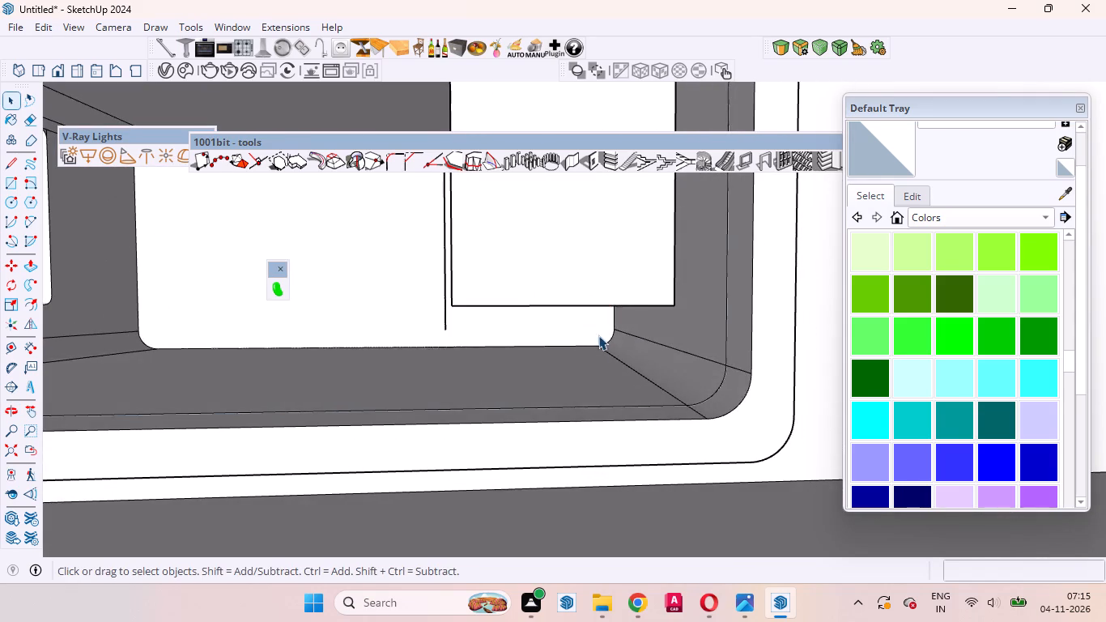
scroll(601, 370, "down", 10)
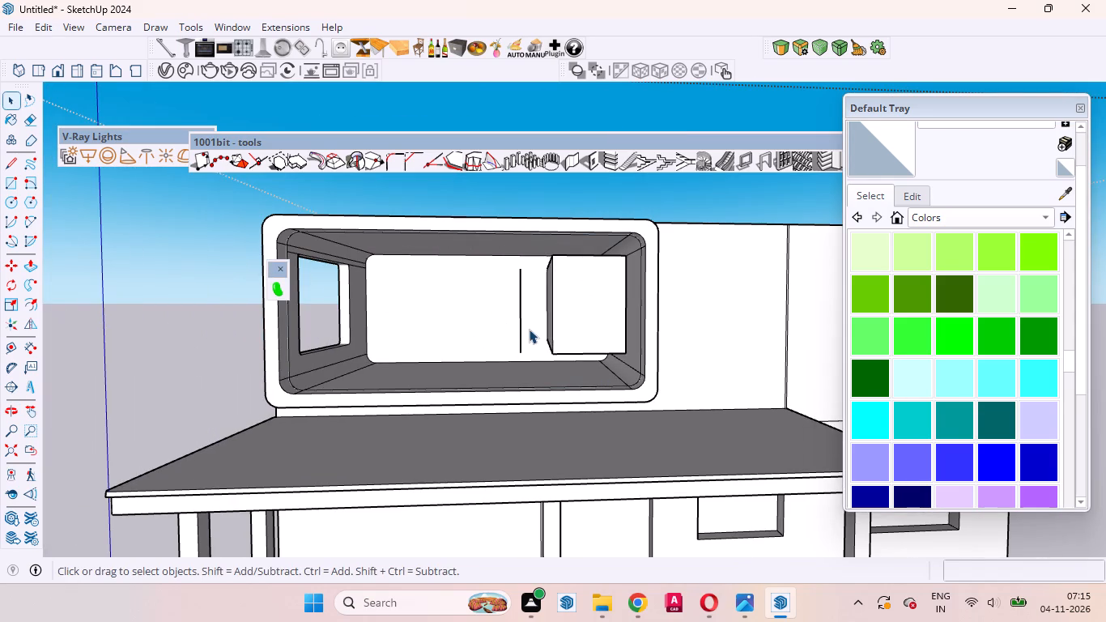
Undo the guide deletions, window corner rounding, side window cut and recess changes, back to the partly deepened recess beside the small window.
key("ctrl+z")
key("ctrl+z")
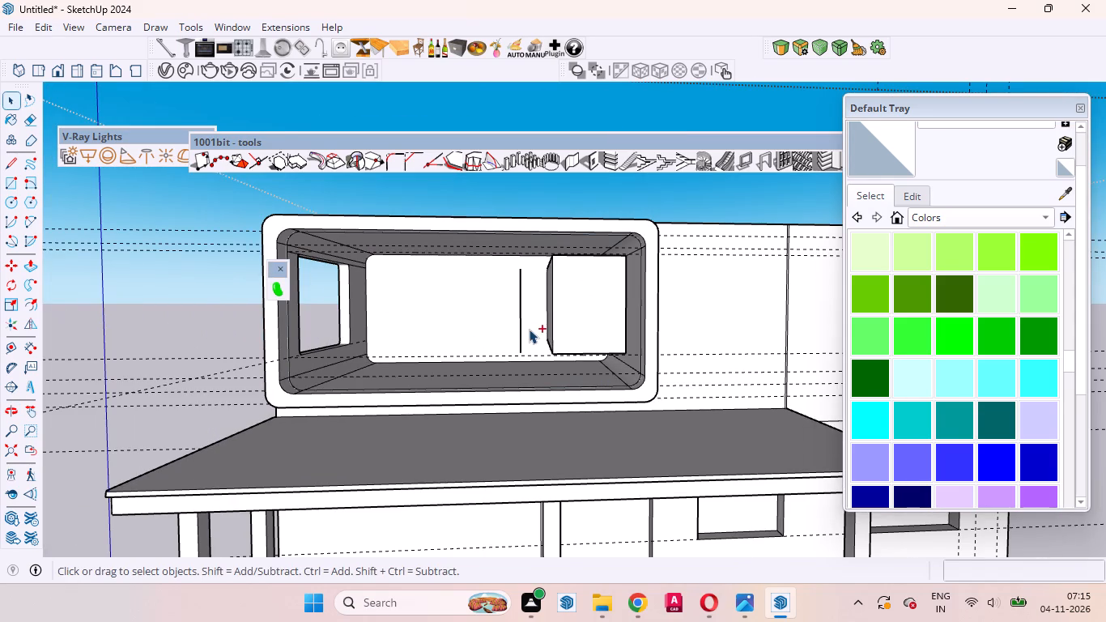
key("ctrl+z")
key("ctrl+z")
key("ctrl+z")
key("ctrl+z")
key("ctrl+z")
key("ctrl+z")
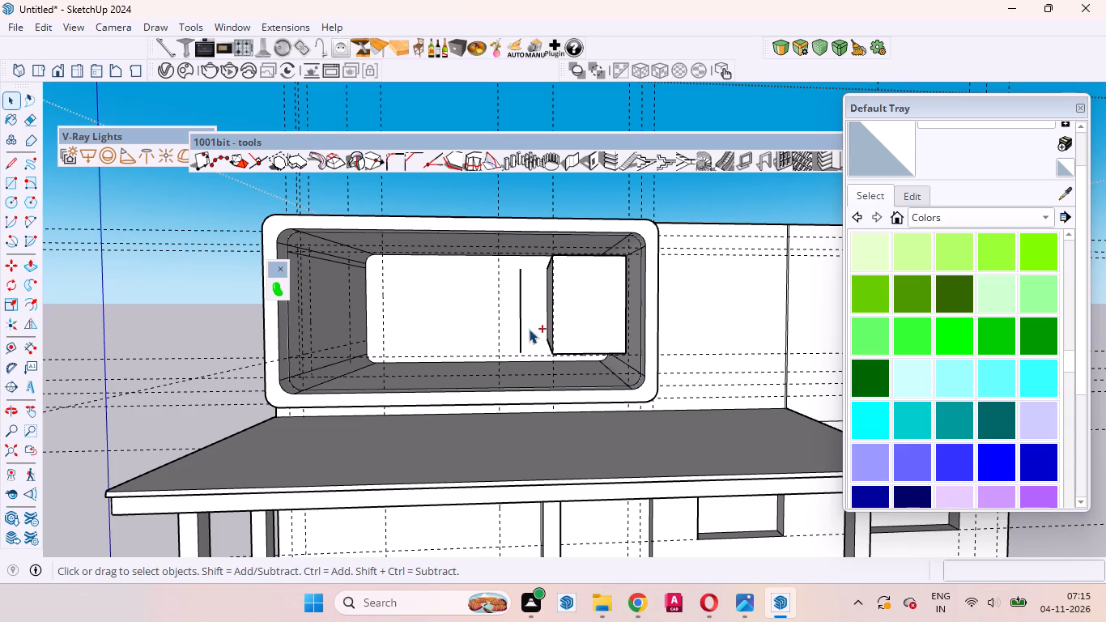
key("ctrl+z")
key("ctrl+z")
key("ctrl+z")
key("z")
key("ctrl+z")
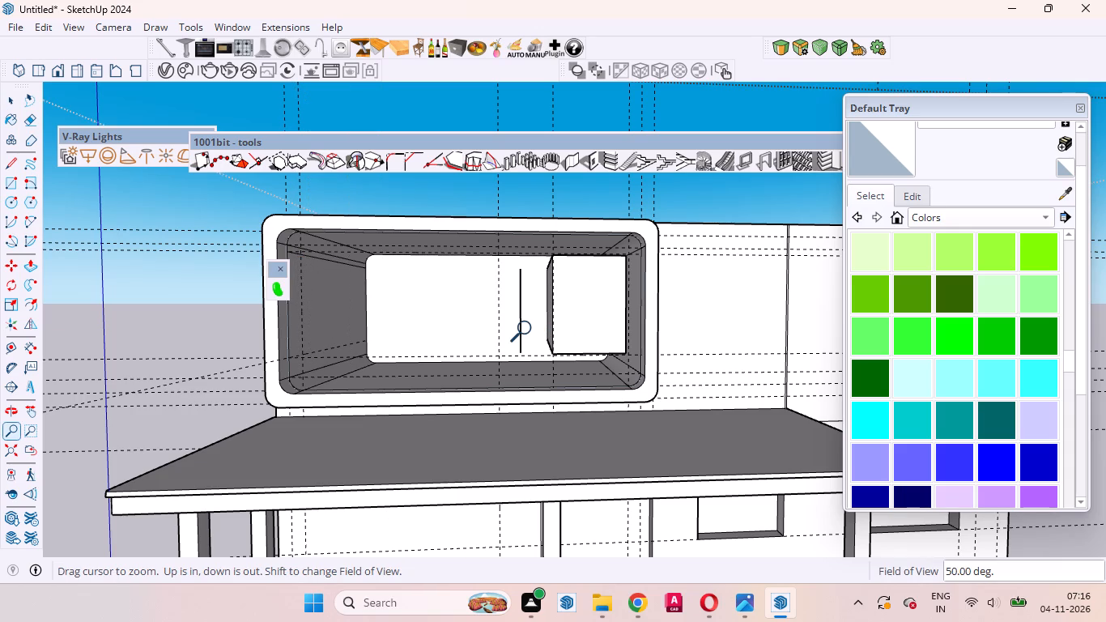
key("space")
key("ctrl+z")
key("ctrl+z")
key("ctrl+z")
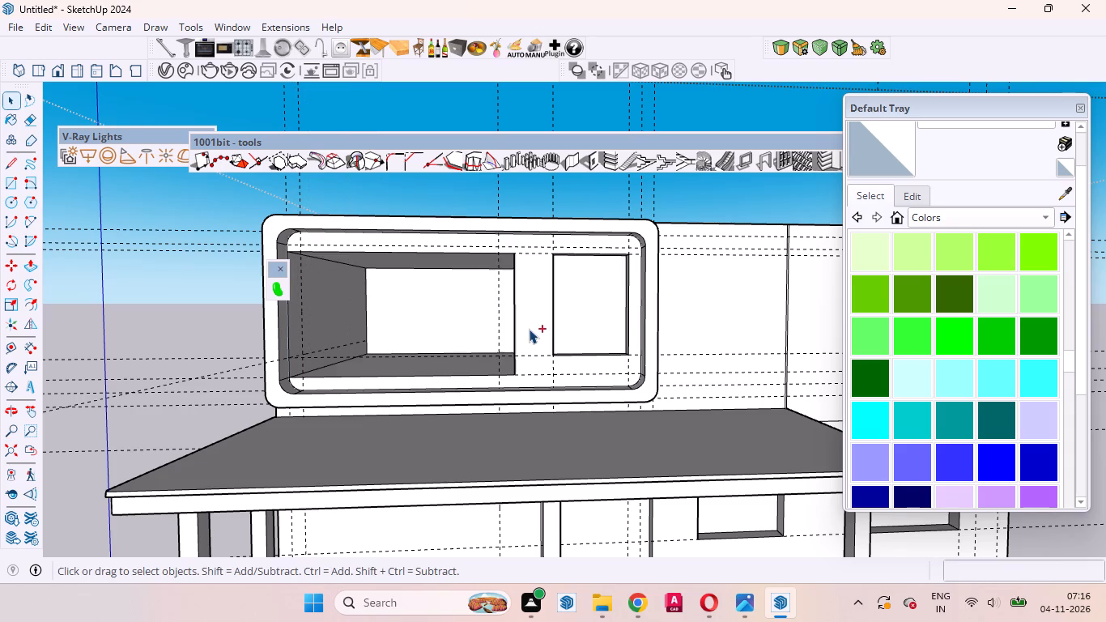
key("z")
Draw a vertical line from the deep recess's lower front corner down to the frame's inner bottom edge.
scroll(500, 324, "up", 6)
scroll(500, 329, "down", 6)
middle_click_drag(466, 394, 484, 443)
scroll(491, 411, "up", 7)
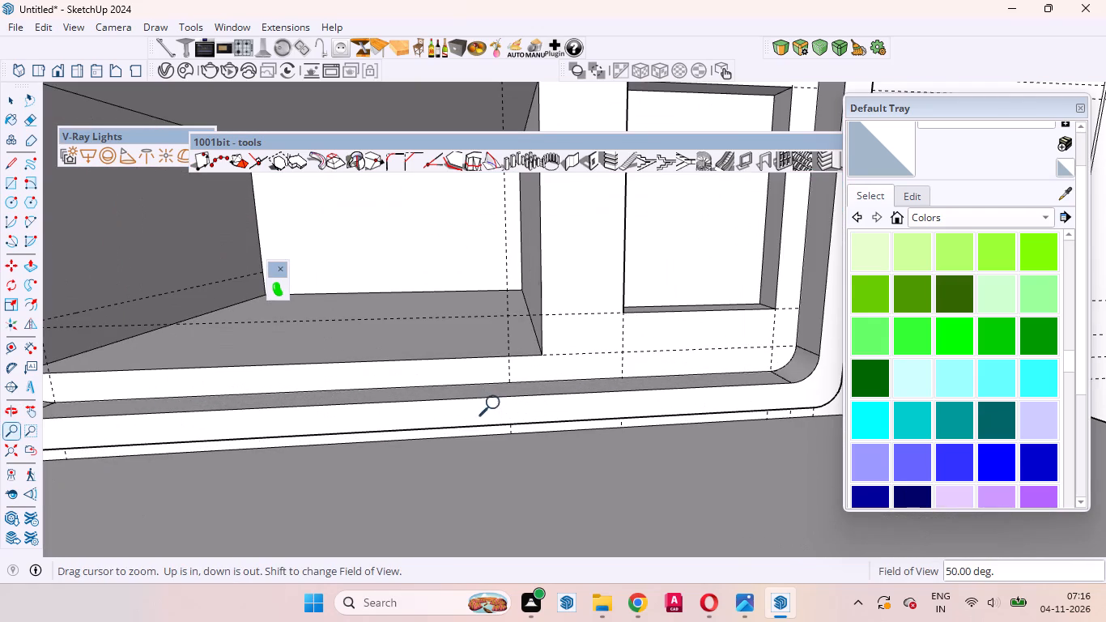
key("space")
scroll(530, 367, "up", 4)
key("l")
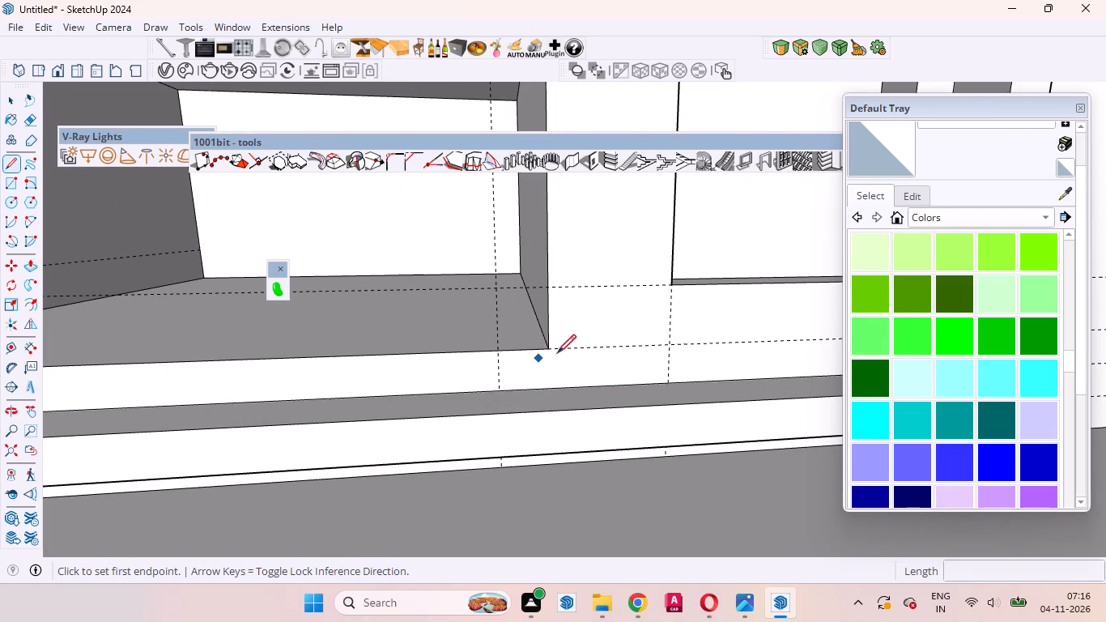
scroll(557, 353, "up", 4)
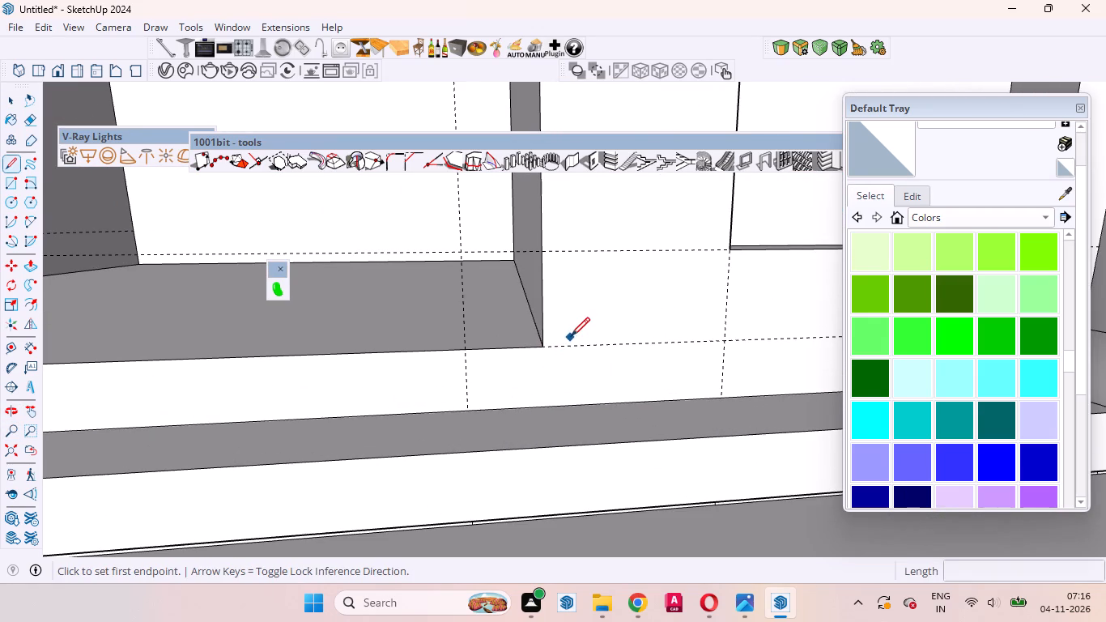
key("space")
left_click(590, 310)
key("l")
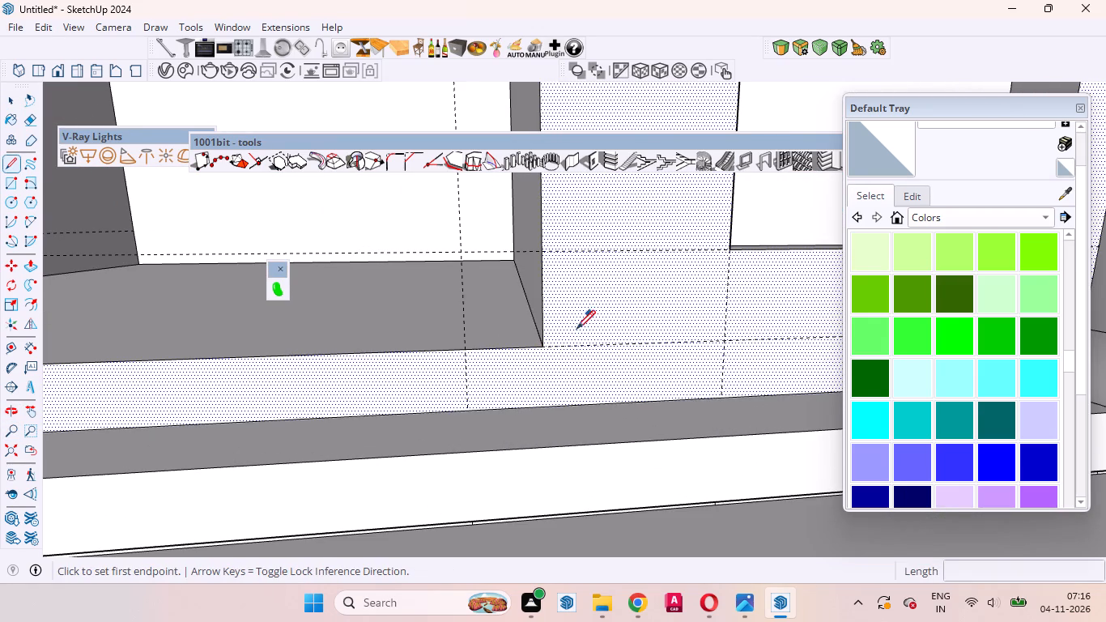
left_click(538, 346)
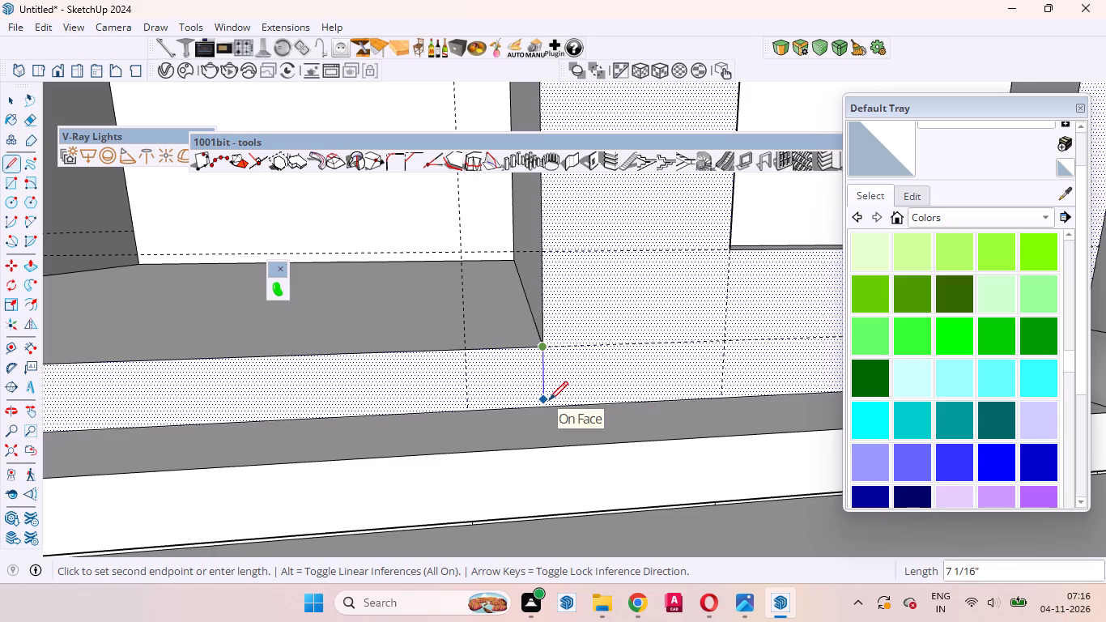
left_click(549, 407)
Push the narrow strip below the deep recess inward to the recess's back wall.
key("space")
left_click(506, 393)
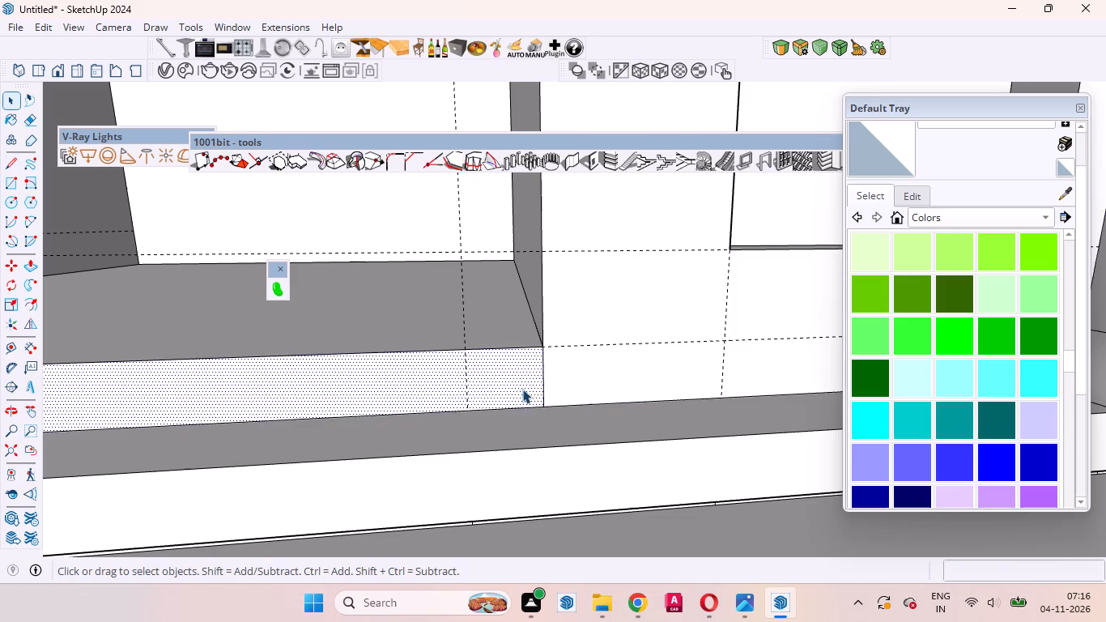
scroll(683, 388, "down", 17)
middle_click_drag(616, 367, 597, 361)
scroll(596, 361, "up", 3)
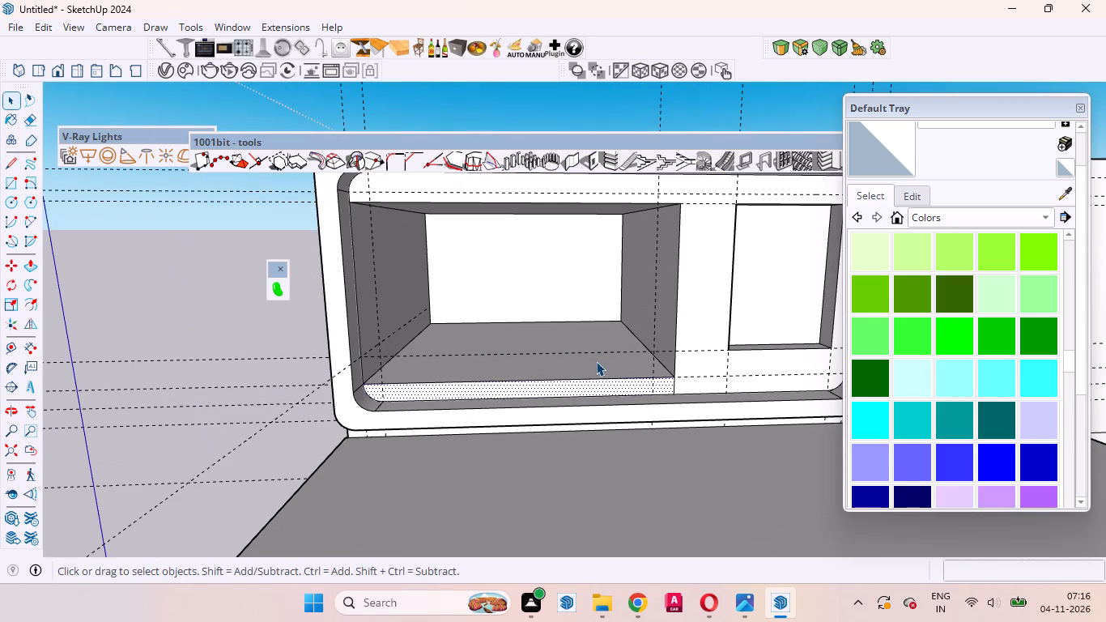
key("p")
left_click(598, 383)
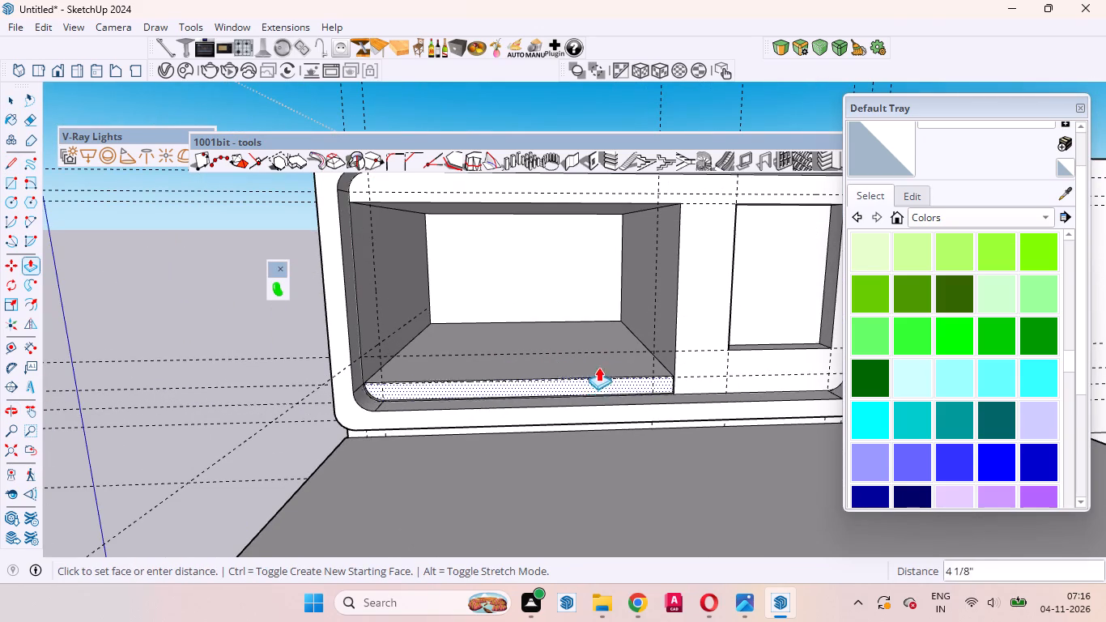
left_click(588, 305)
key("space")
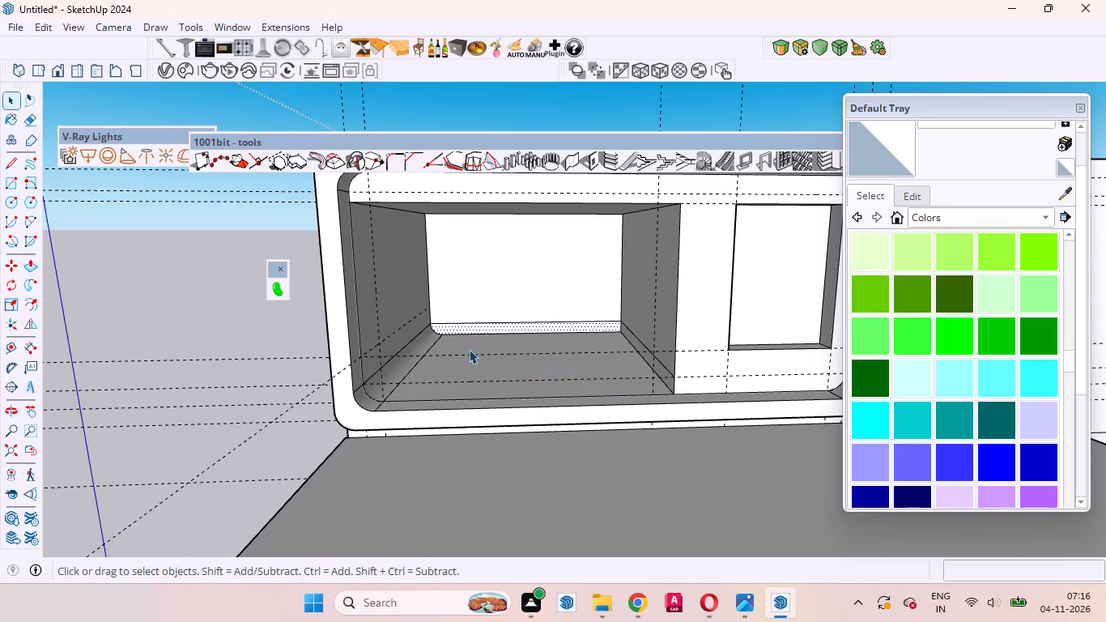
Examine the extended recess and the small window beside it against the whole front facade.
scroll(457, 347, "down", 6)
middle_click_drag(509, 356, 418, 288)
scroll(534, 243, "up", 5)
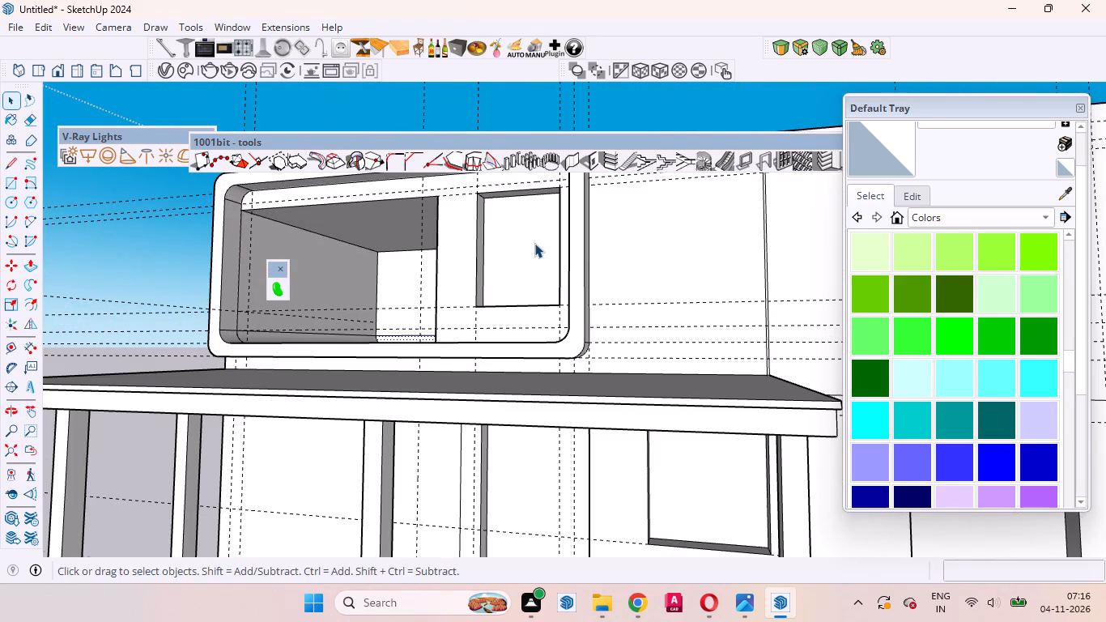
scroll(542, 275, "down", 5)
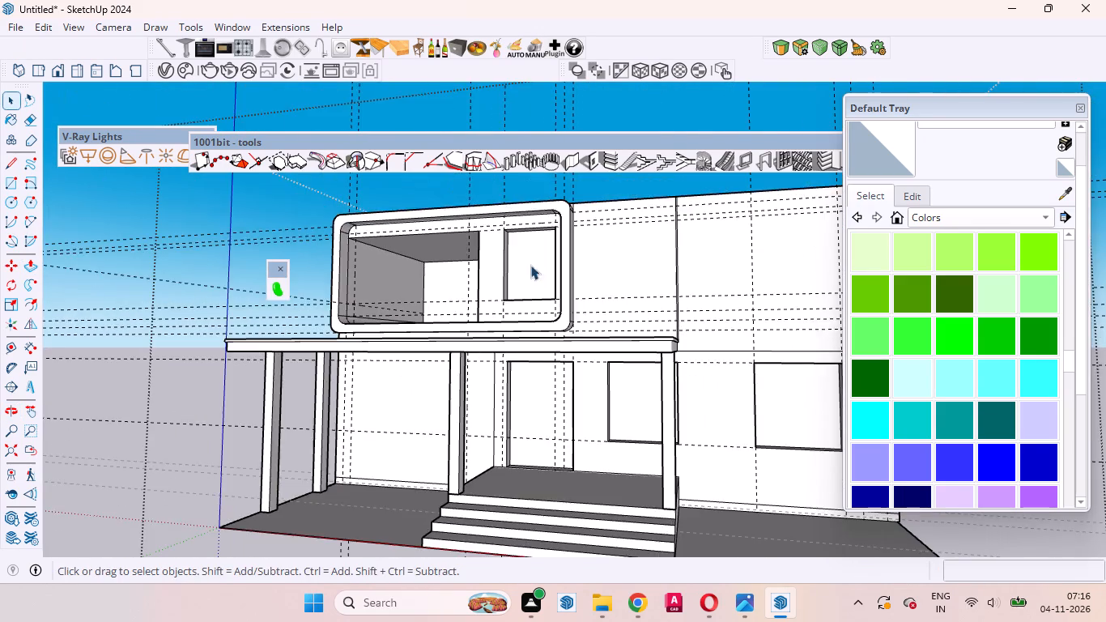
scroll(507, 234, "up", 10)
left_click(457, 271)
middle_click_drag(500, 282, 635, 310)
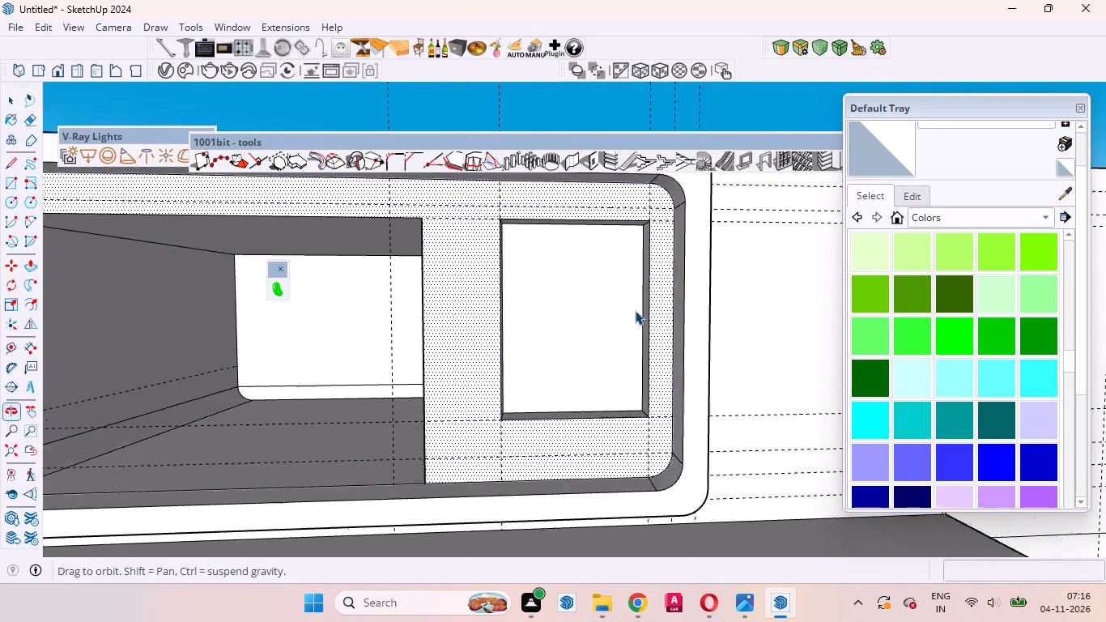
middle_click_drag(635, 310, 631, 312)
scroll(763, 278, "down", 9)
scroll(606, 254, "up", 4)
middle_click_drag(544, 351, 451, 351)
scroll(607, 309, "down", 10)
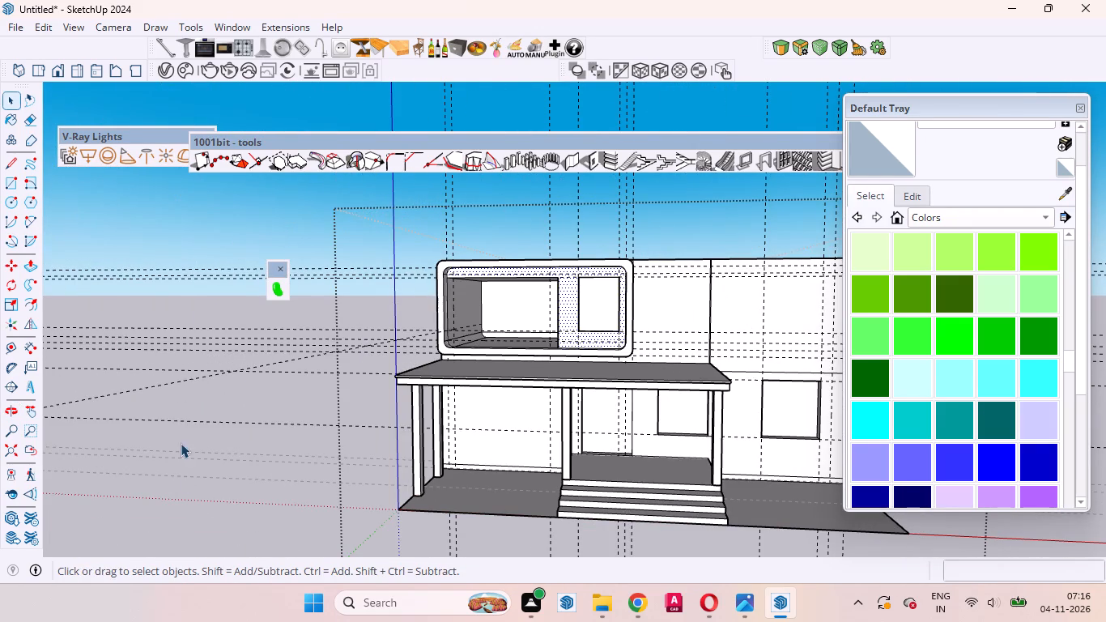
Place two vertical guides on the recess's side wall, one near its front edge and another about 5' 4" further in.
scroll(440, 277, "up", 10)
middle_click_drag(496, 398, 430, 382)
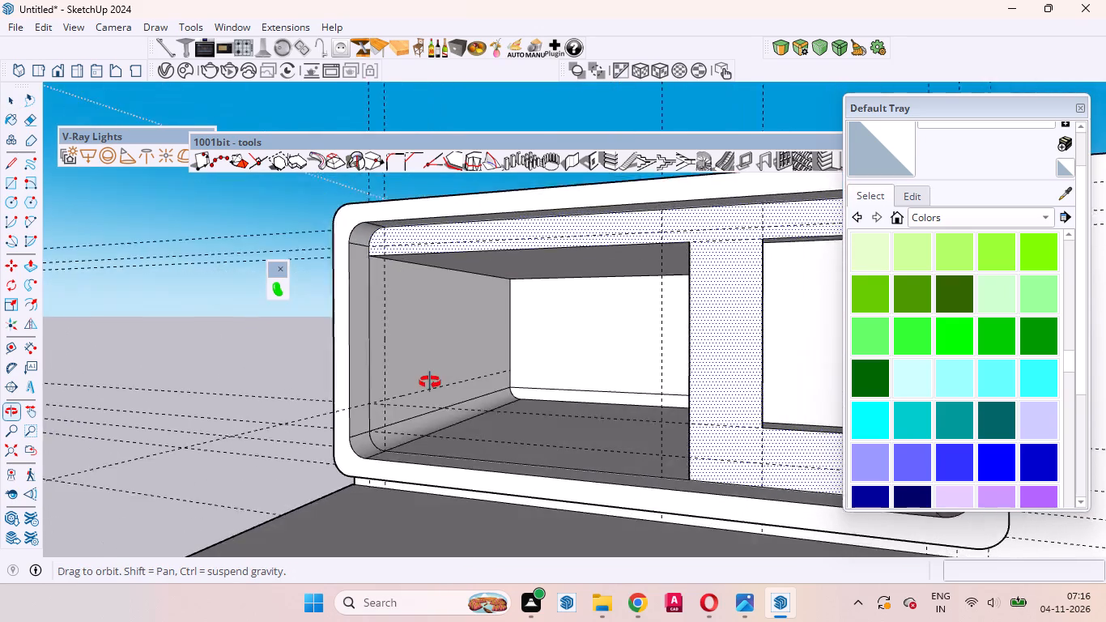
middle_click_drag(430, 382, 417, 379)
scroll(449, 358, "up", 5)
key("t")
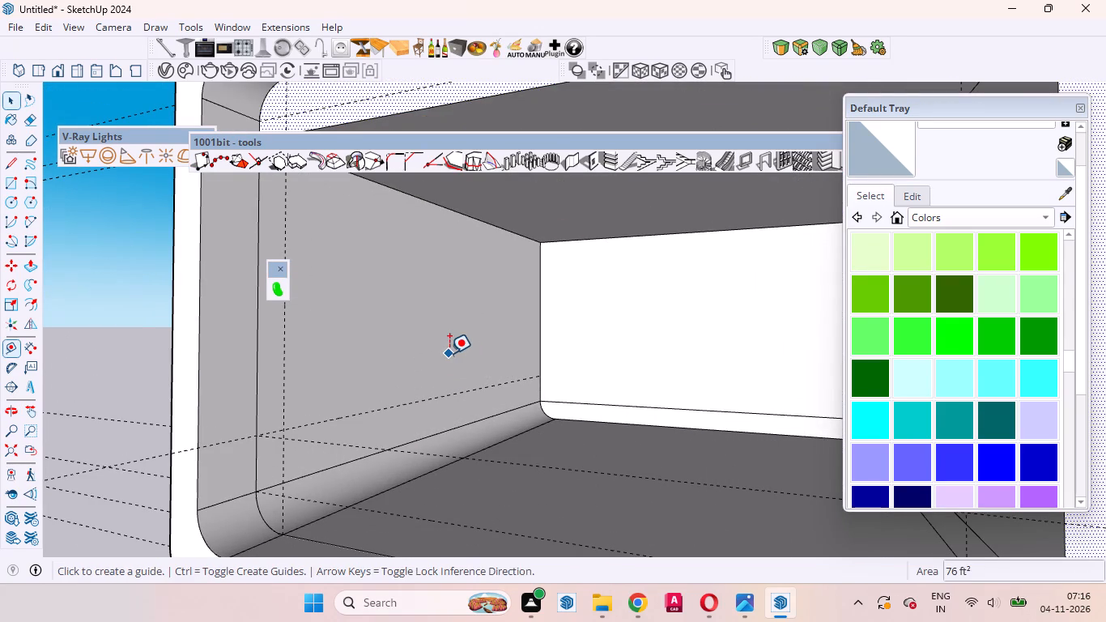
left_click(262, 343)
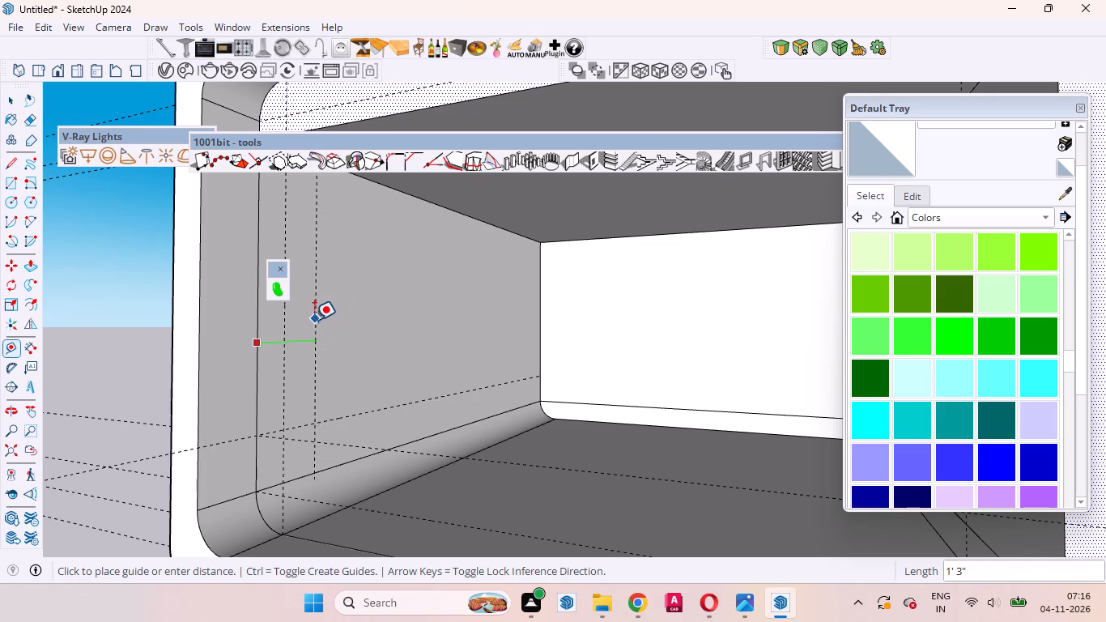
left_click(313, 320)
left_click(304, 320)
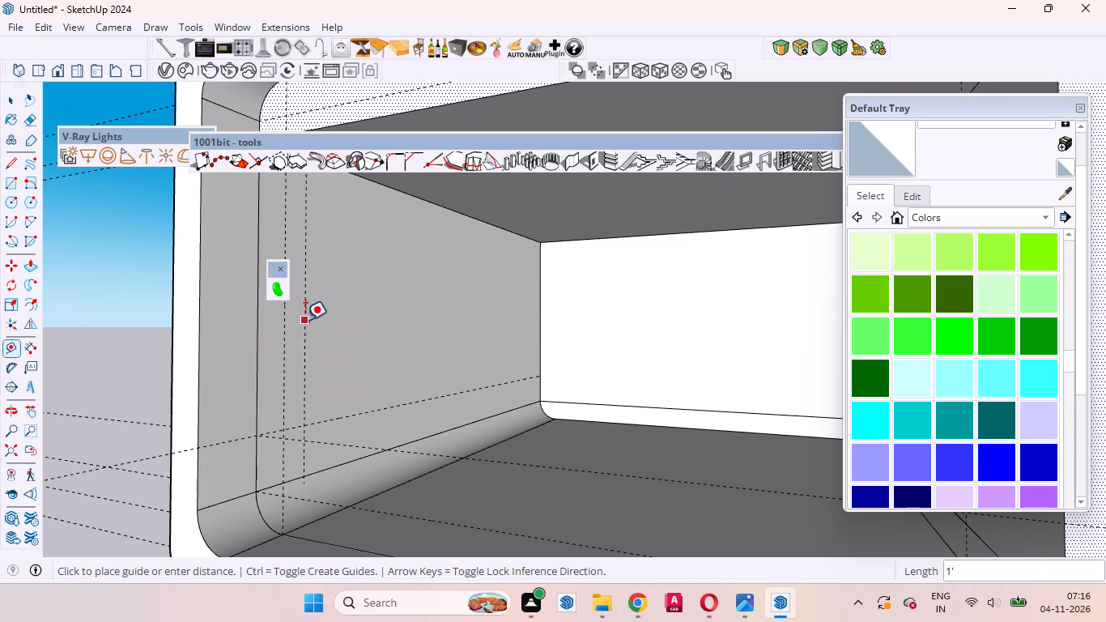
left_click(459, 299)
middle_click_drag(448, 339, 369, 367)
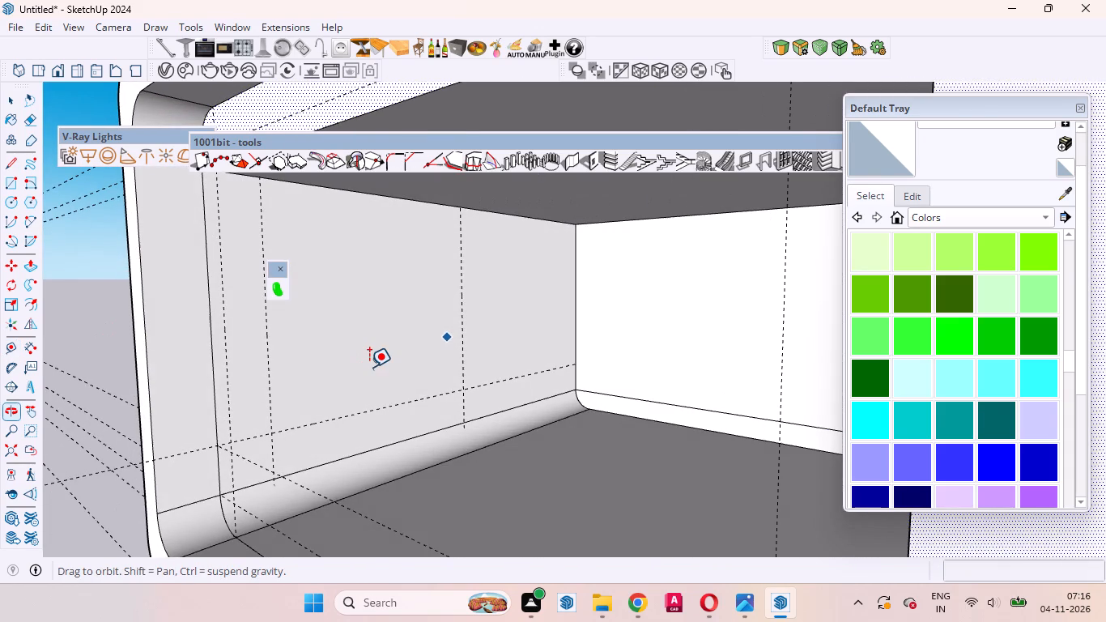
Draw a rectangle about 5' 4" by 5' 4" between the vertical guides on the side wall, from the horizontal guide to the ceiling.
key("space")
left_click(365, 371)
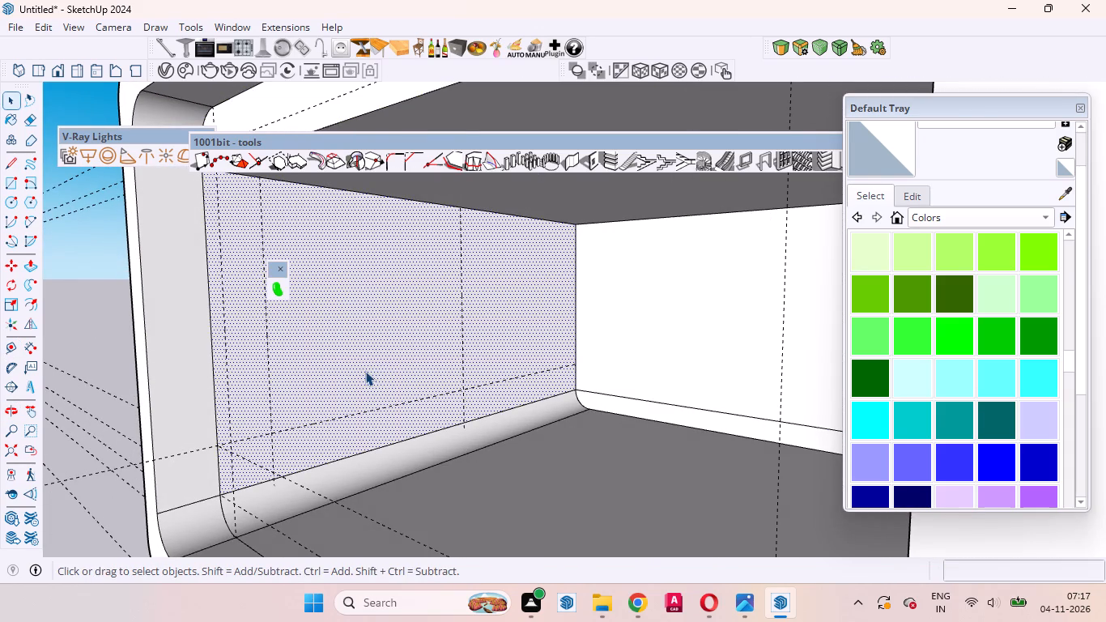
key("r")
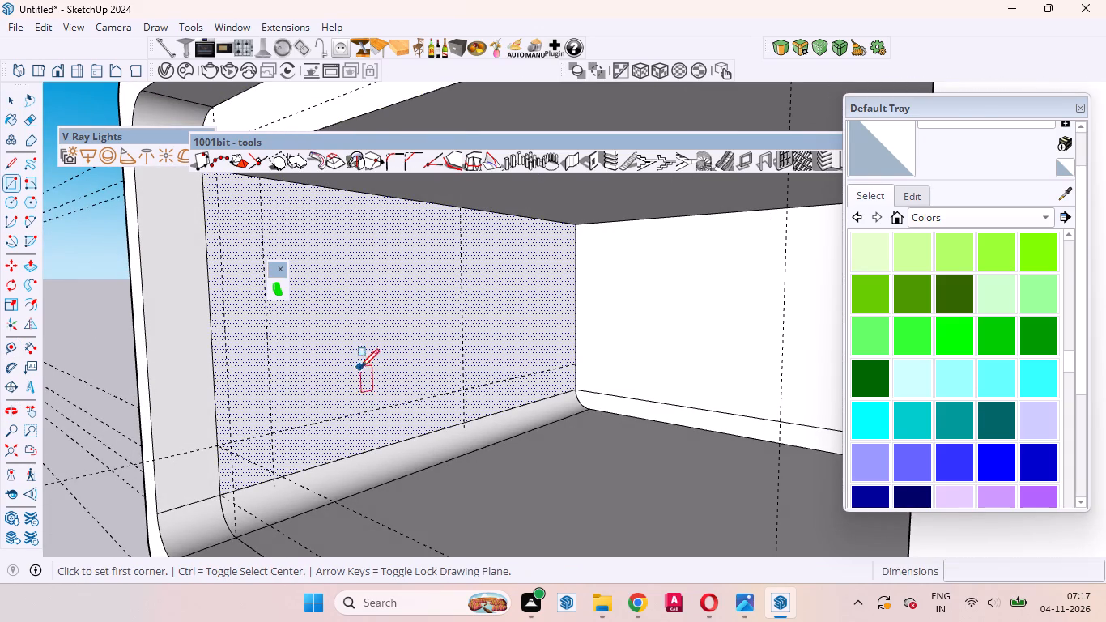
left_click(273, 432)
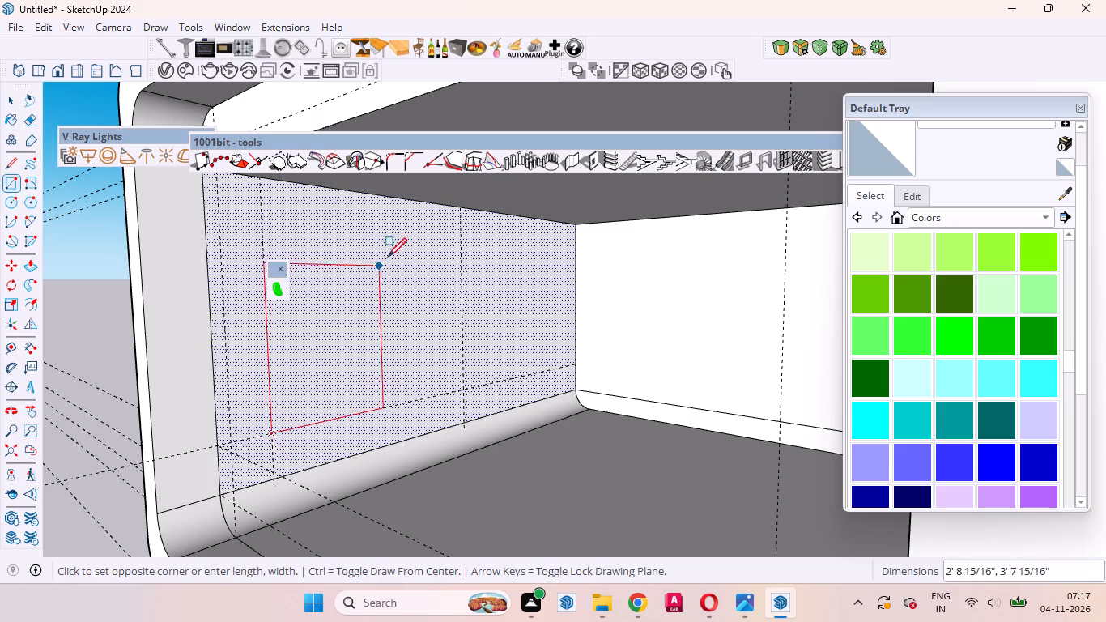
left_click(459, 207)
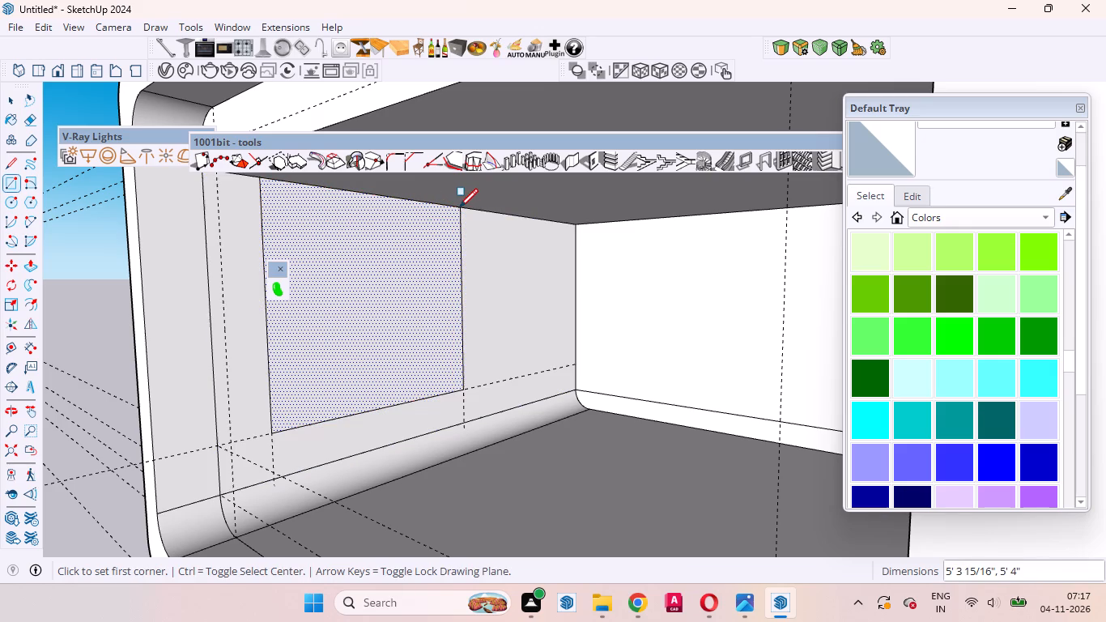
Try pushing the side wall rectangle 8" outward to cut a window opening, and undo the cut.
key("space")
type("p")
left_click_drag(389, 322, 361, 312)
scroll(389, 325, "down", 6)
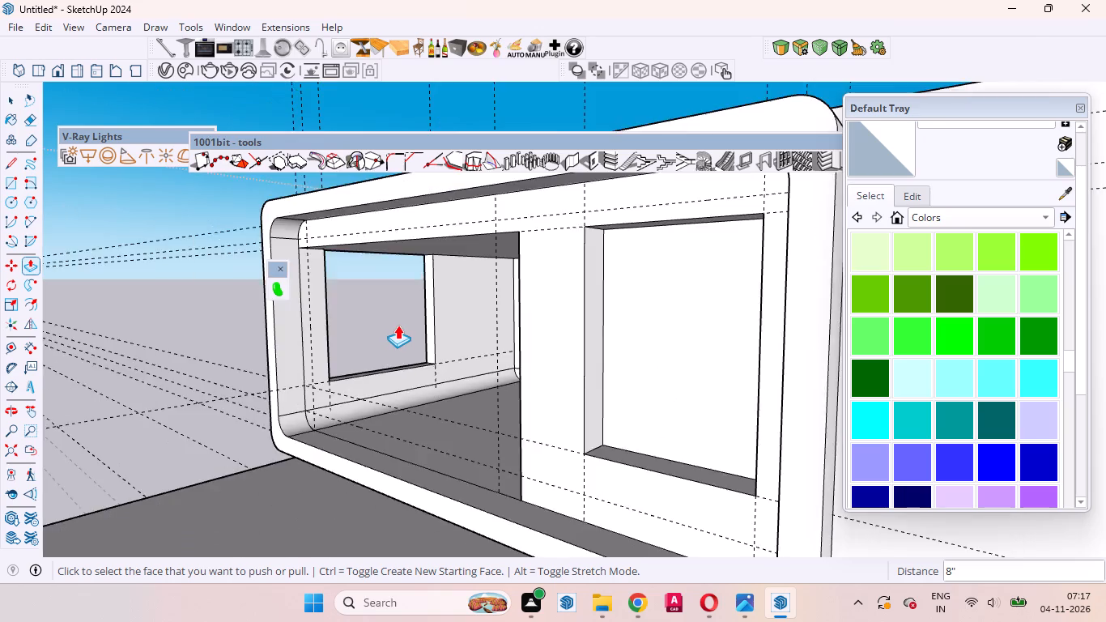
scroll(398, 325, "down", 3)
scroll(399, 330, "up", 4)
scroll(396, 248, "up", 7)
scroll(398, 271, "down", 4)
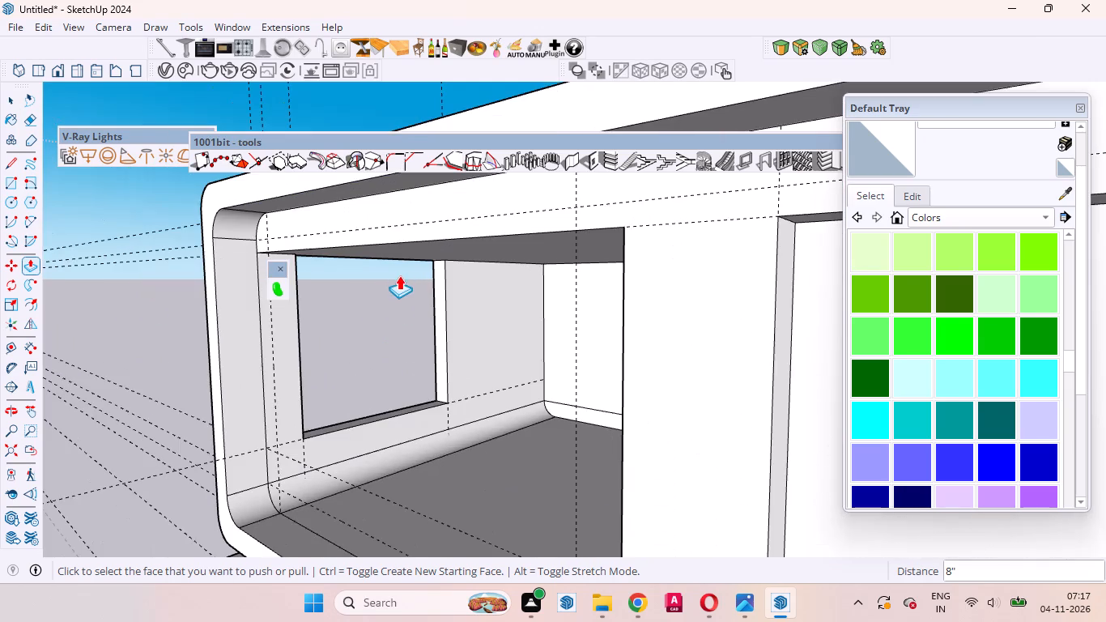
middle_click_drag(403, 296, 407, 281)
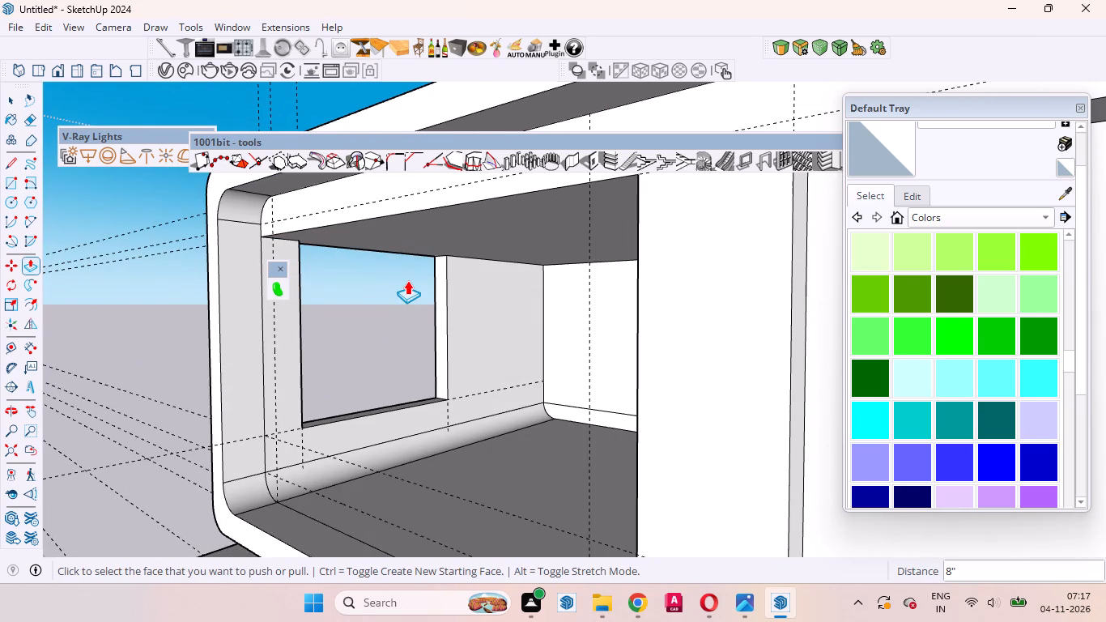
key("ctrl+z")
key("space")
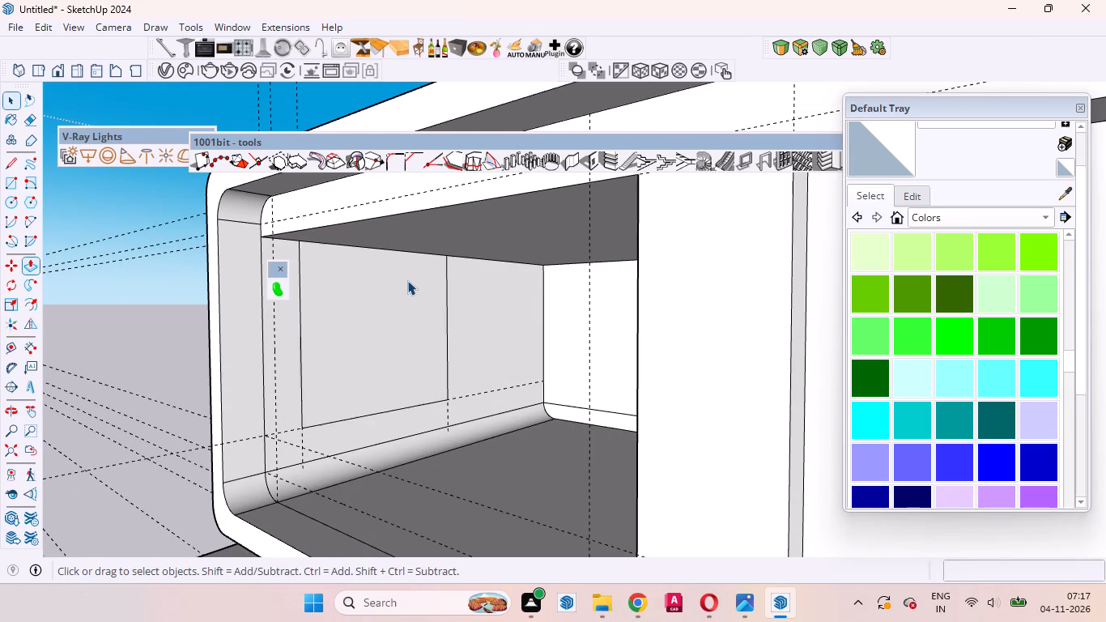
Examine the upper storey frame and recess from below, above and across the porch roof.
scroll(410, 282, "down", 5)
middle_click_drag(405, 329, 401, 205)
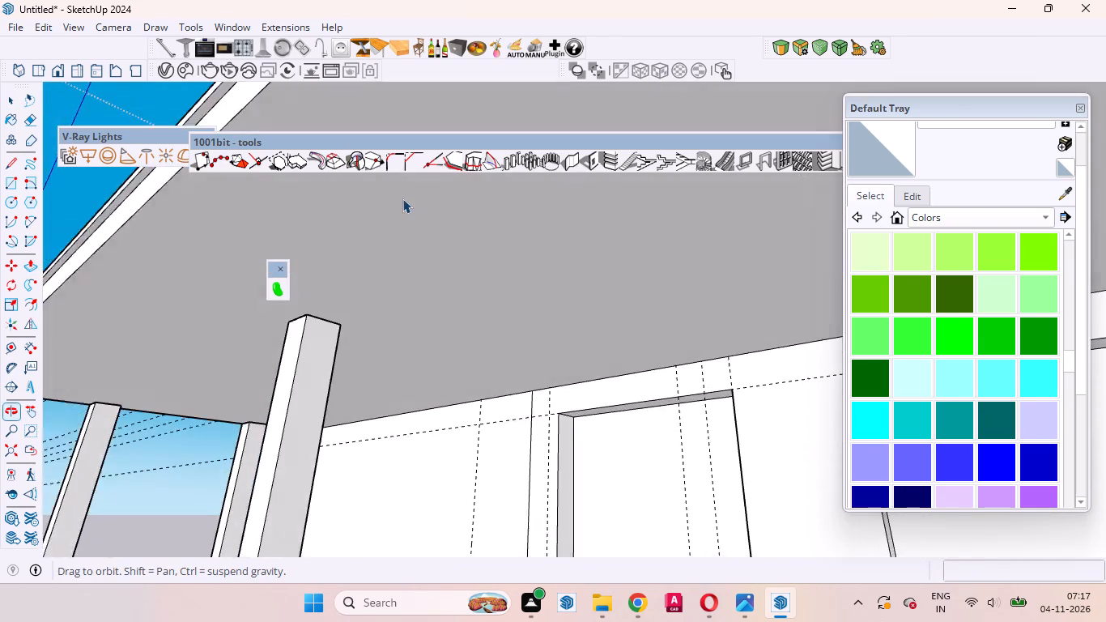
middle_click_drag(410, 216, 491, 434)
scroll(492, 448, "down", 3)
scroll(492, 448, "up", 1)
scroll(492, 448, "down", 7)
scroll(410, 164, "up", 2)
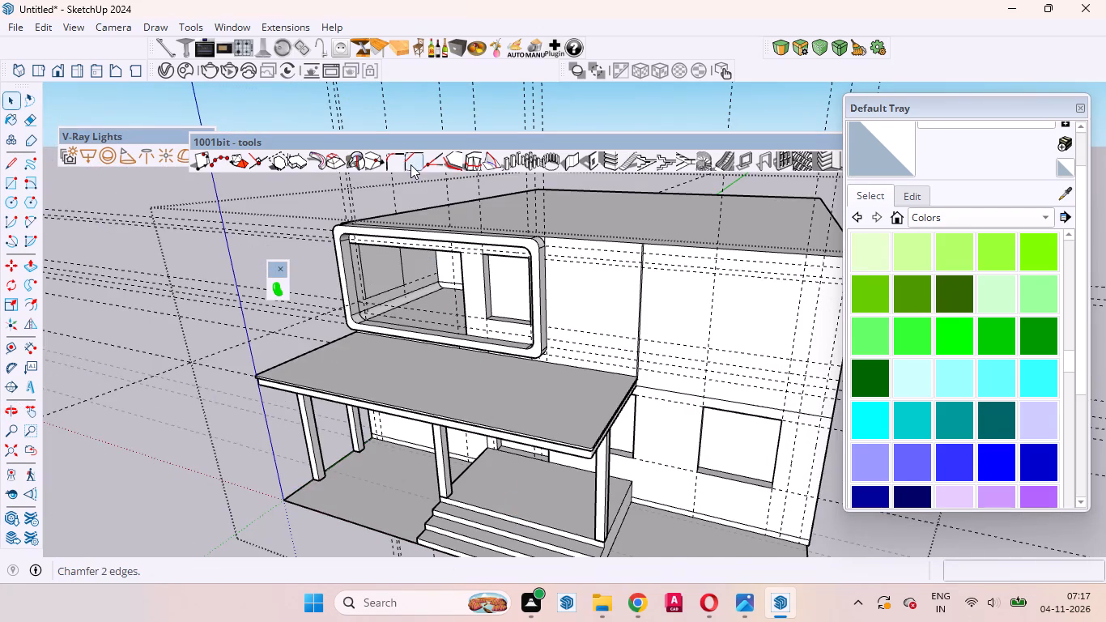
scroll(410, 164, "up", 2)
scroll(442, 260, "up", 9)
middle_click_drag(428, 264, 415, 228)
scroll(512, 437, "down", 4)
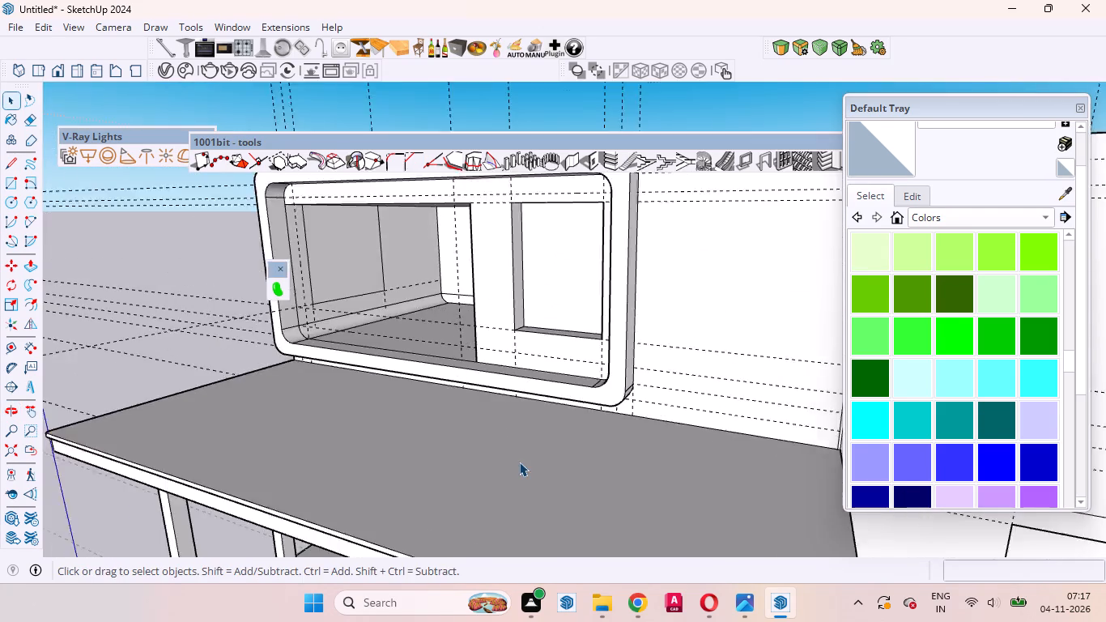
scroll(519, 462, "down", 8)
scroll(427, 343, "up", 5)
Copy the recess ceiling's front edge 12" inward along the ceiling.
middle_click_drag(421, 313, 389, 249)
scroll(377, 176, "up", 3)
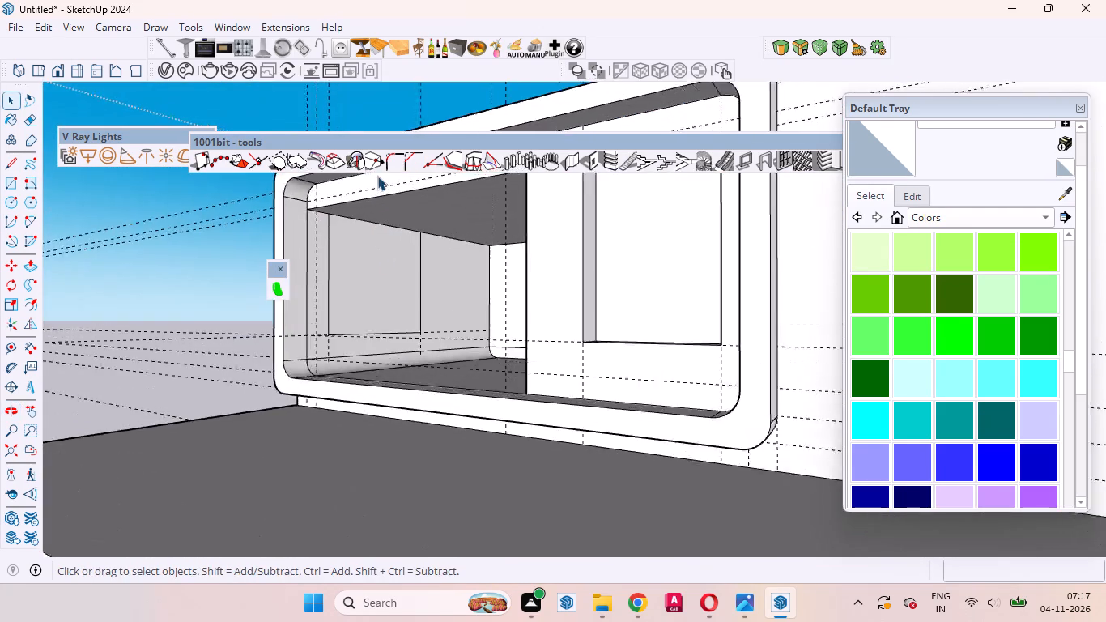
scroll(377, 176, "up", 11)
left_click(393, 213)
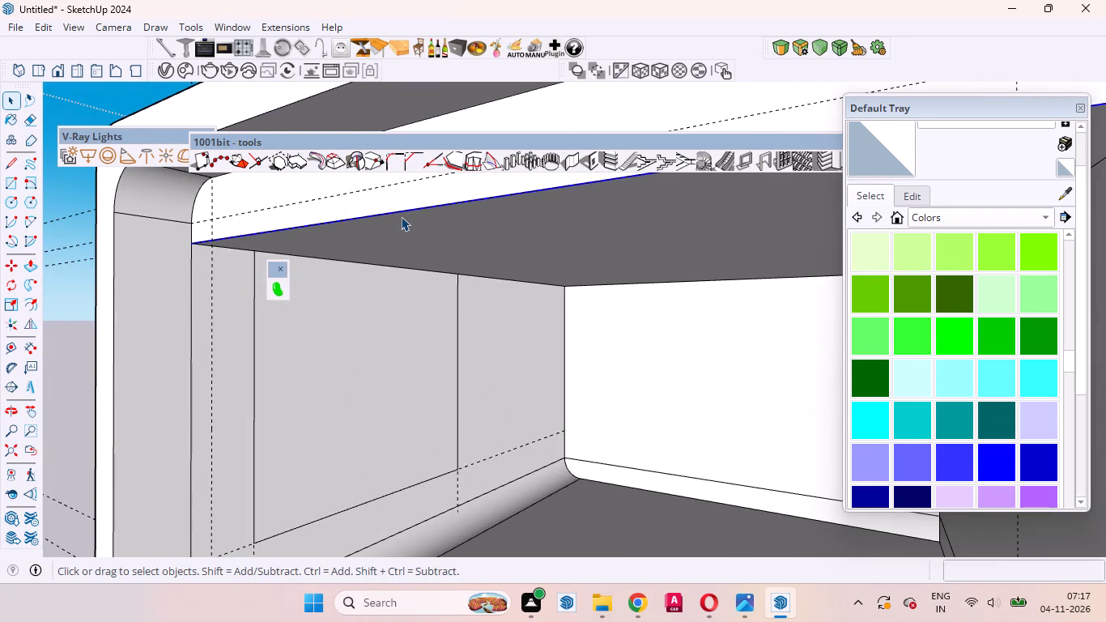
key("m")
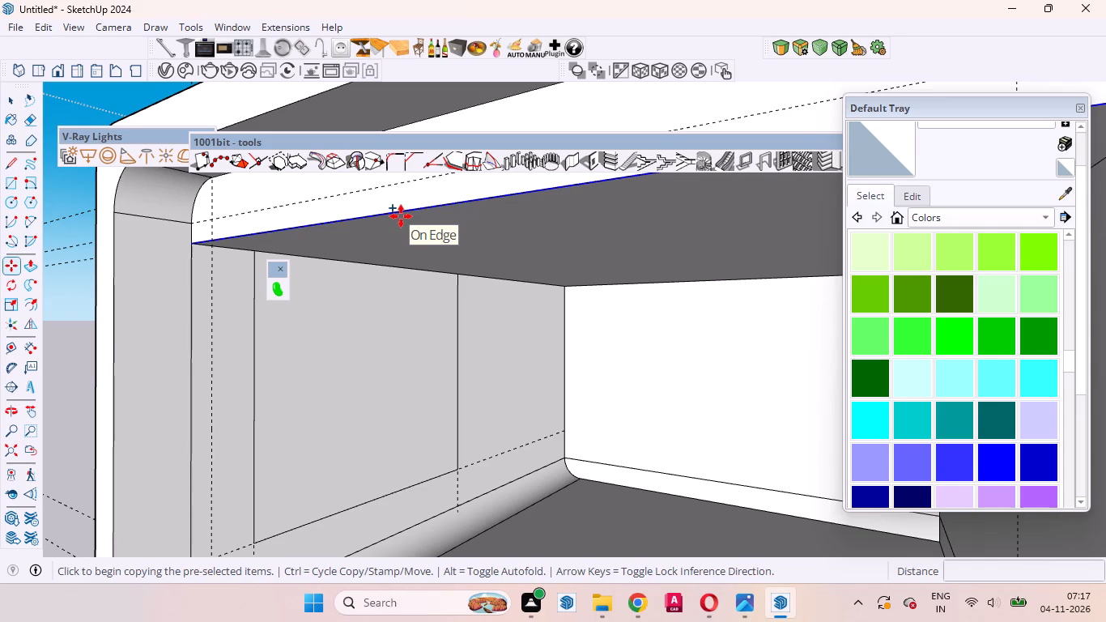
left_click(401, 216)
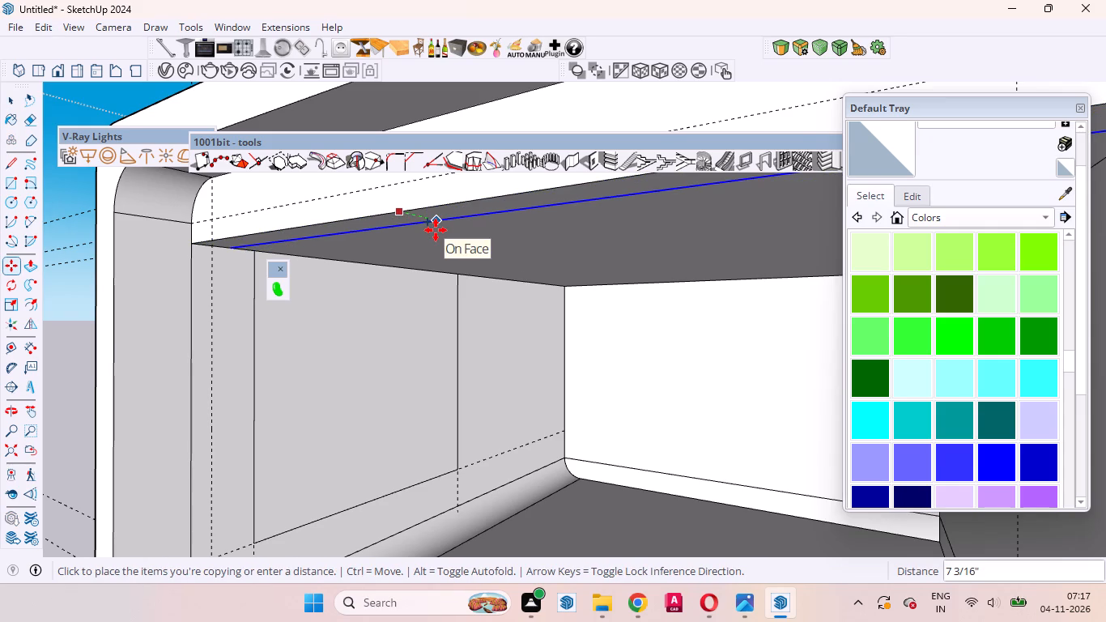
type("12")
key("Return")
key("space")
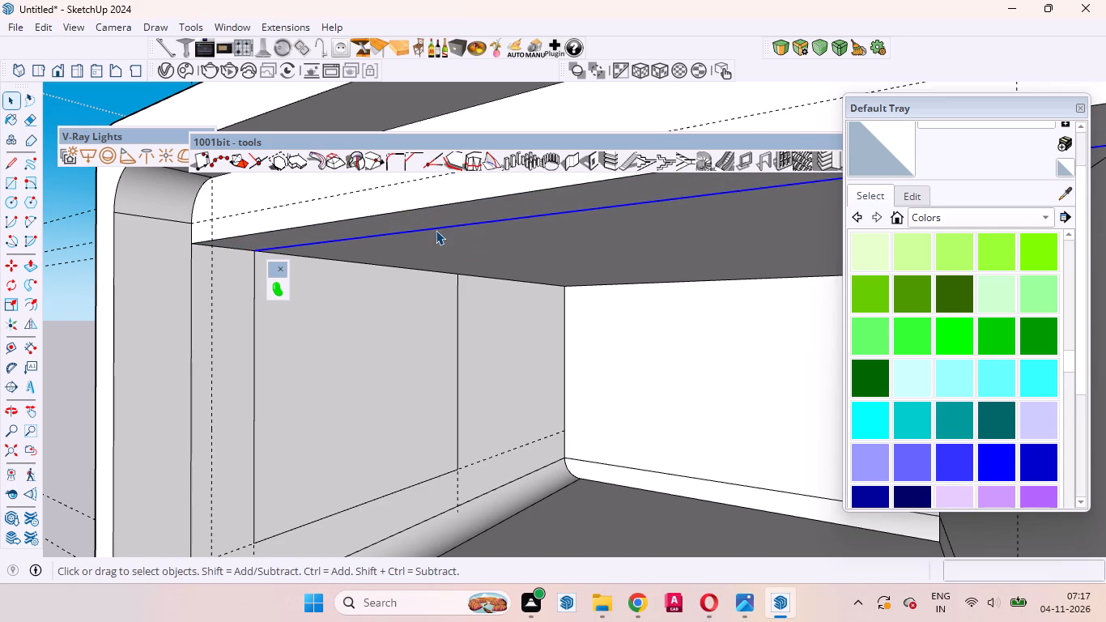
scroll(443, 257, "down", 5)
middle_click_drag(463, 302, 504, 235)
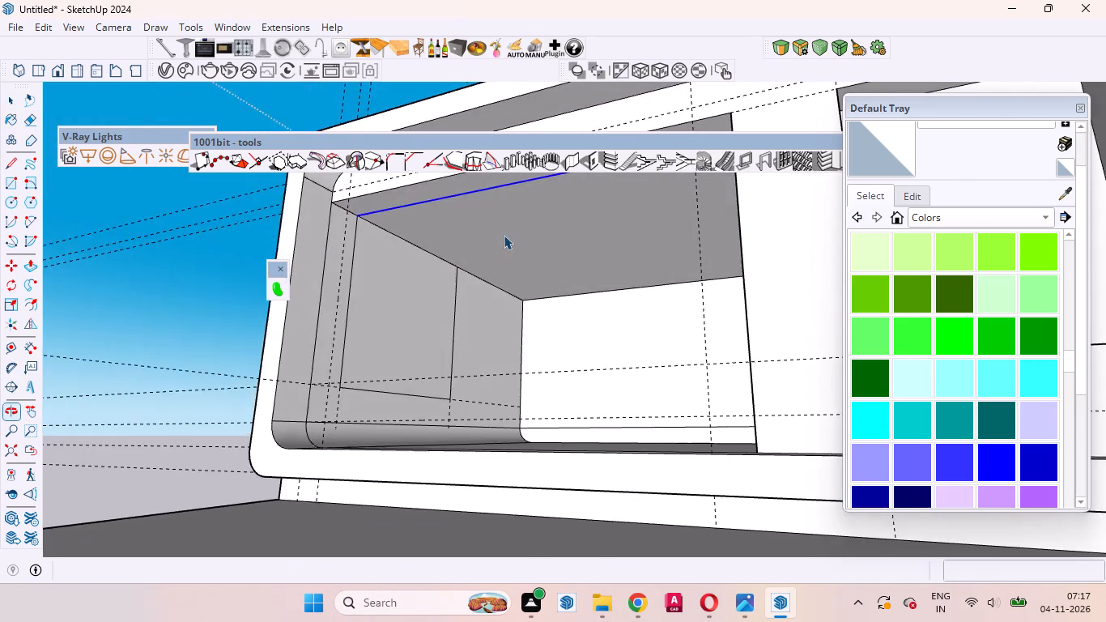
Push the recess ceiling face behind the copied front line 8" upward.
scroll(512, 230, "up", 4)
left_click(519, 228)
scroll(515, 337, "down", 3)
scroll(524, 304, "up", 3)
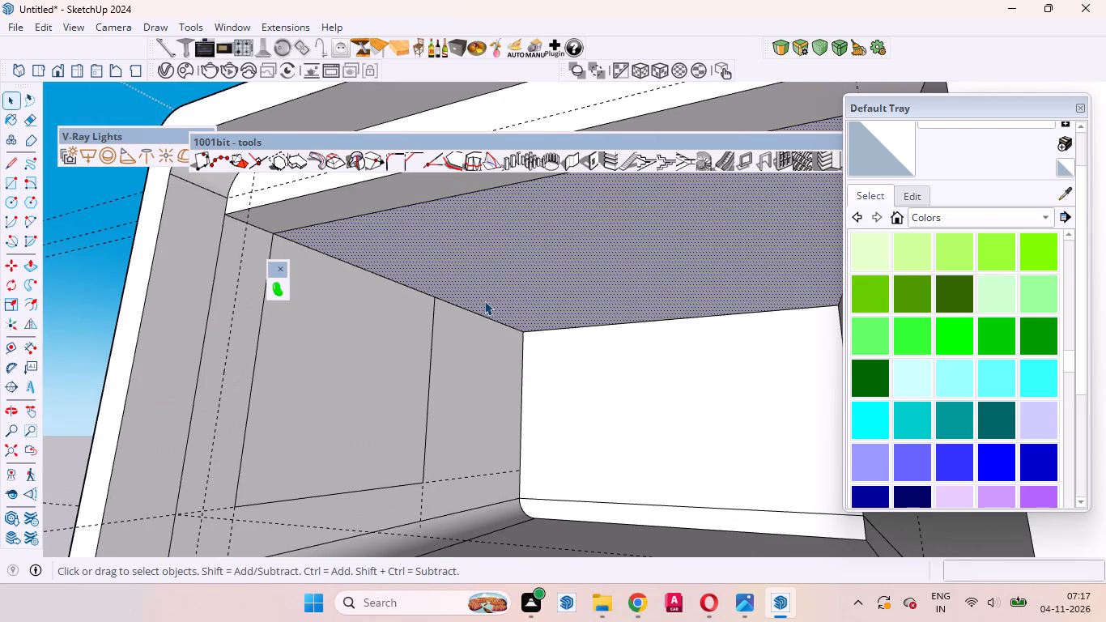
key("p")
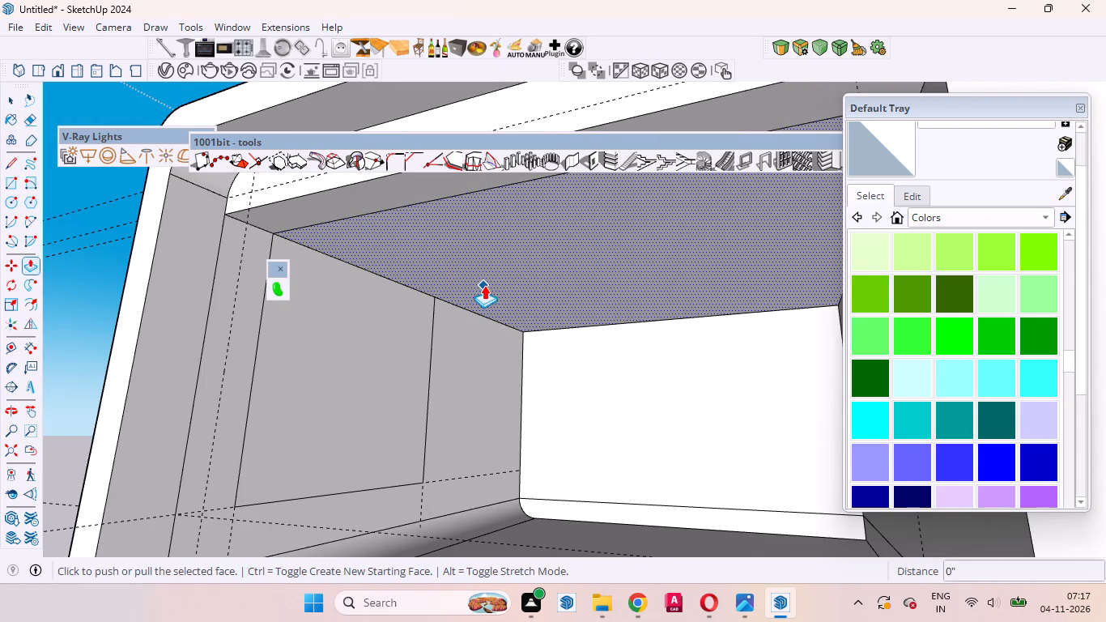
double_click(484, 285)
scroll(513, 327, "down", 4)
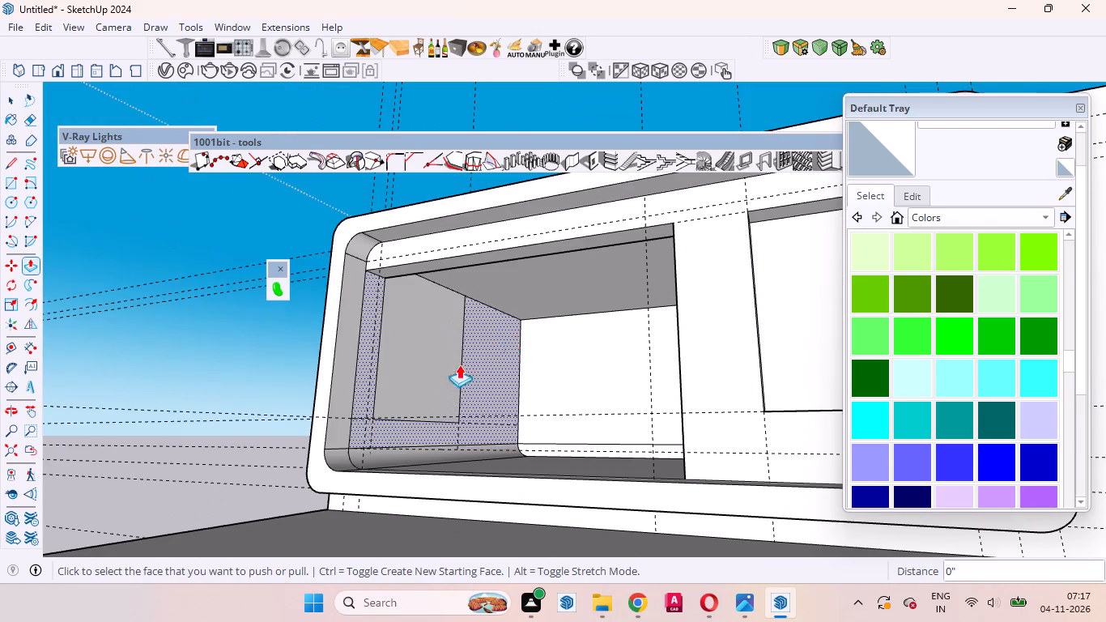
Place a guide on the recess side wall 8" below the raised ceiling, level with the lower front ceiling strip.
middle_click_drag(442, 364, 340, 368)
scroll(405, 302, "up", 7)
scroll(448, 296, "down", 1)
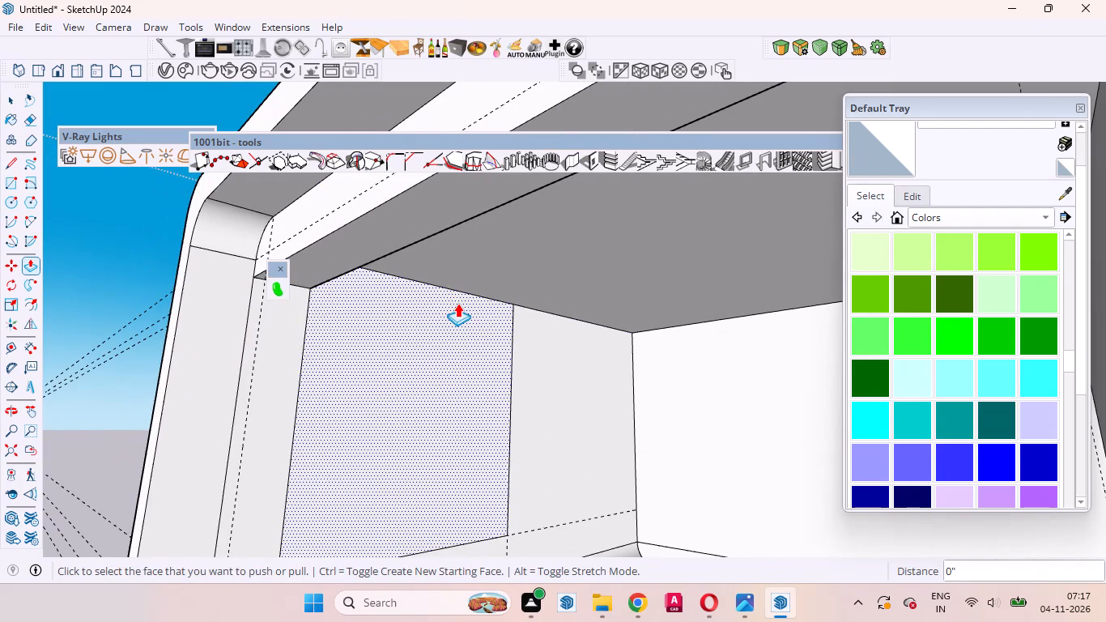
key("space")
type("t")
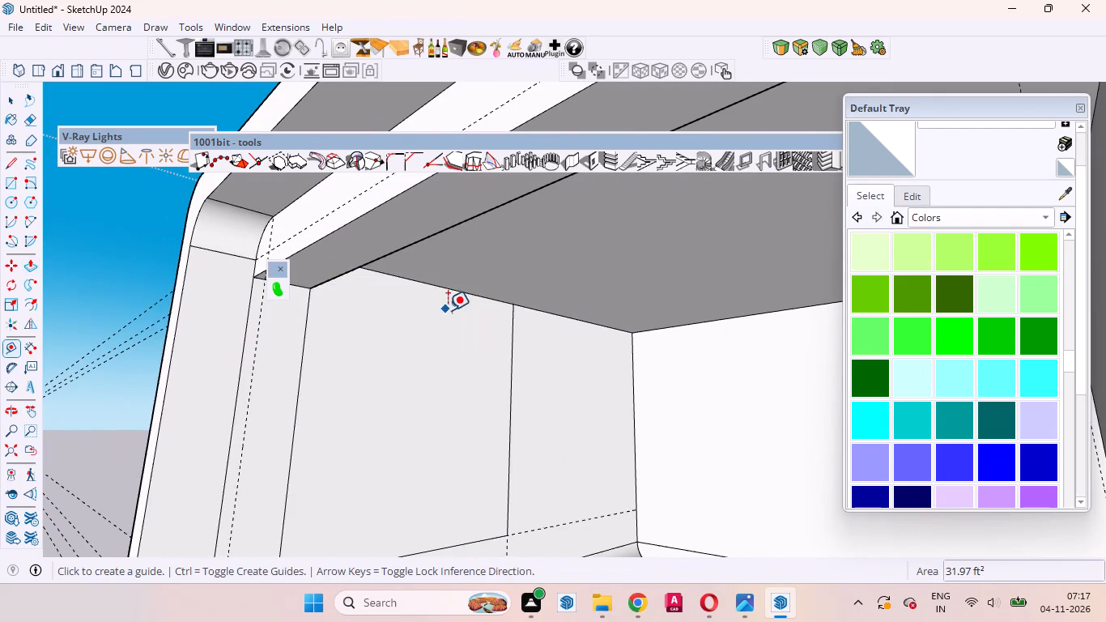
middle_click_drag(444, 317, 410, 334)
scroll(419, 291, "up", 5)
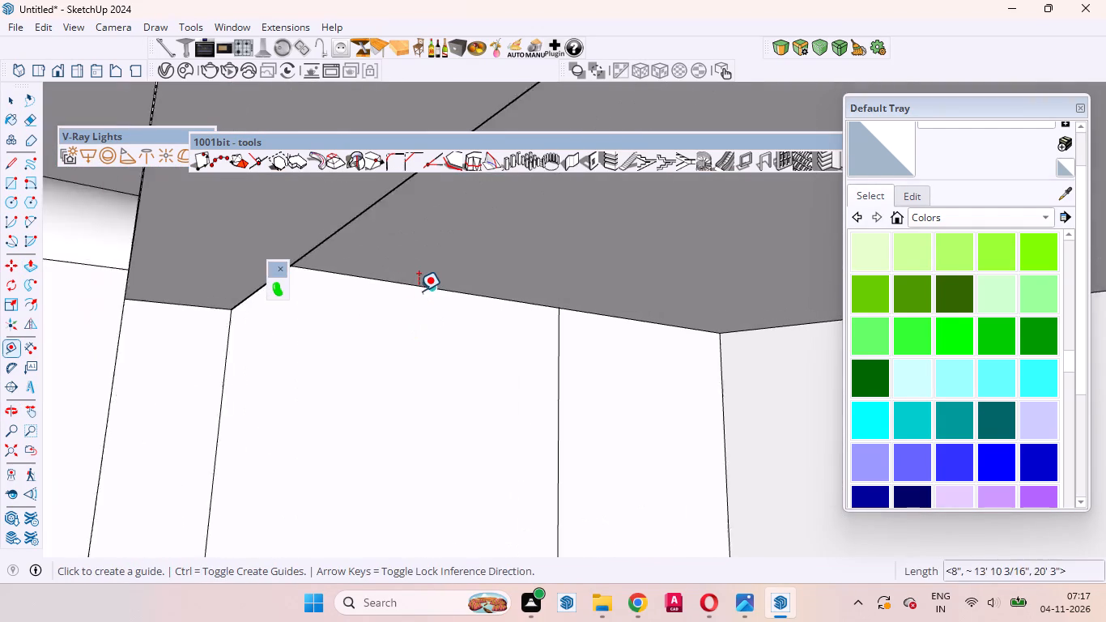
left_click(420, 290)
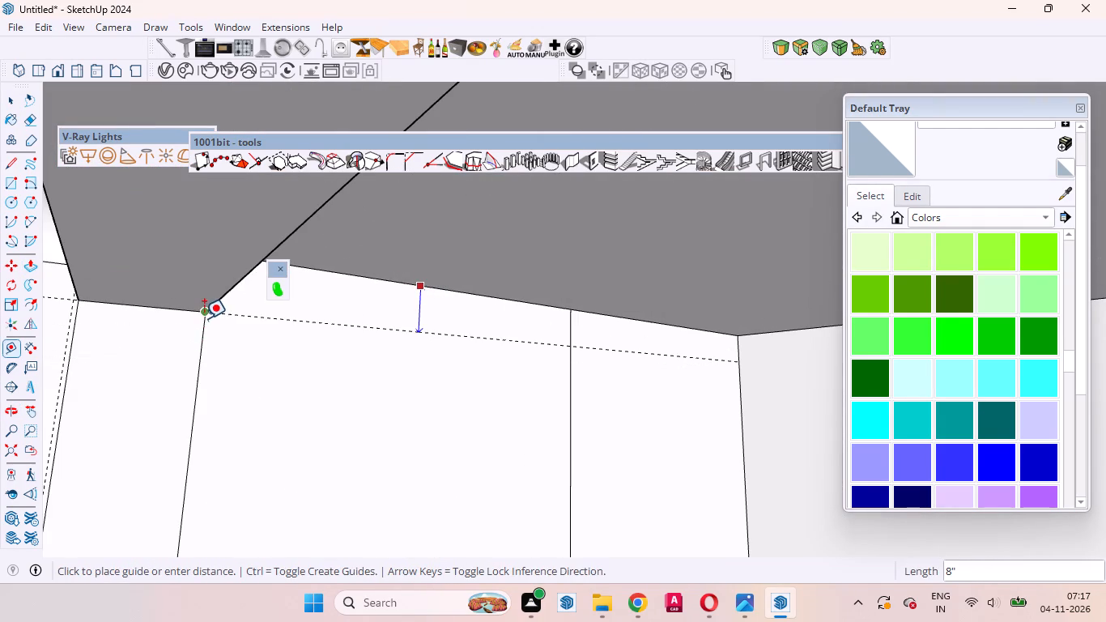
left_click(204, 318)
key("space")
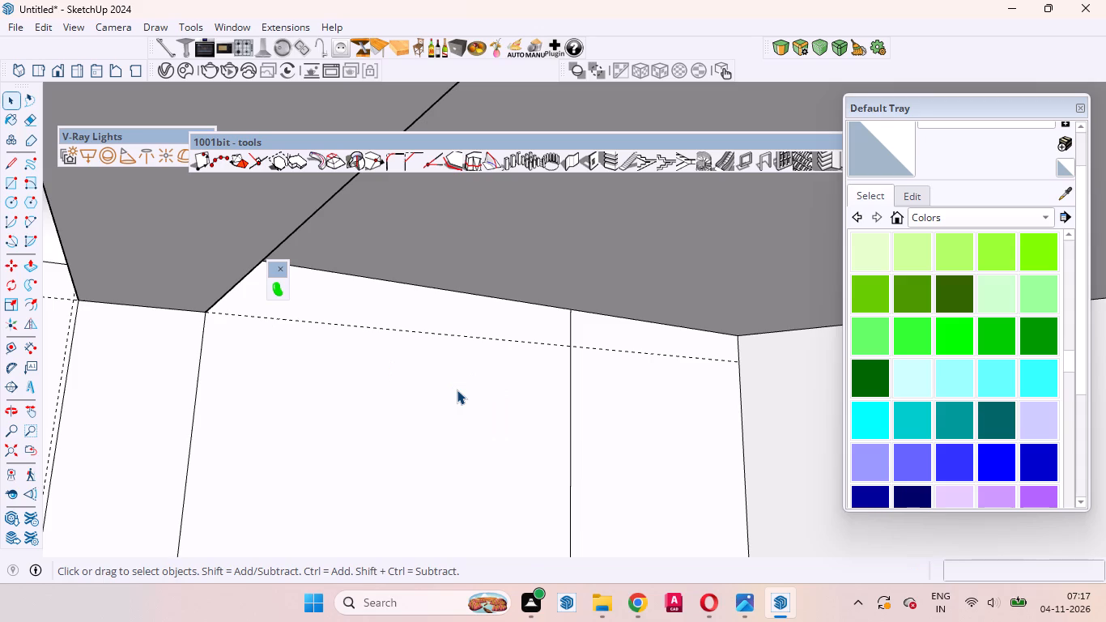
Draw a rectangle about 5' 4" by 5' 4" on the side wall from the new guide down to the existing opening outline's opposite corner.
key("r")
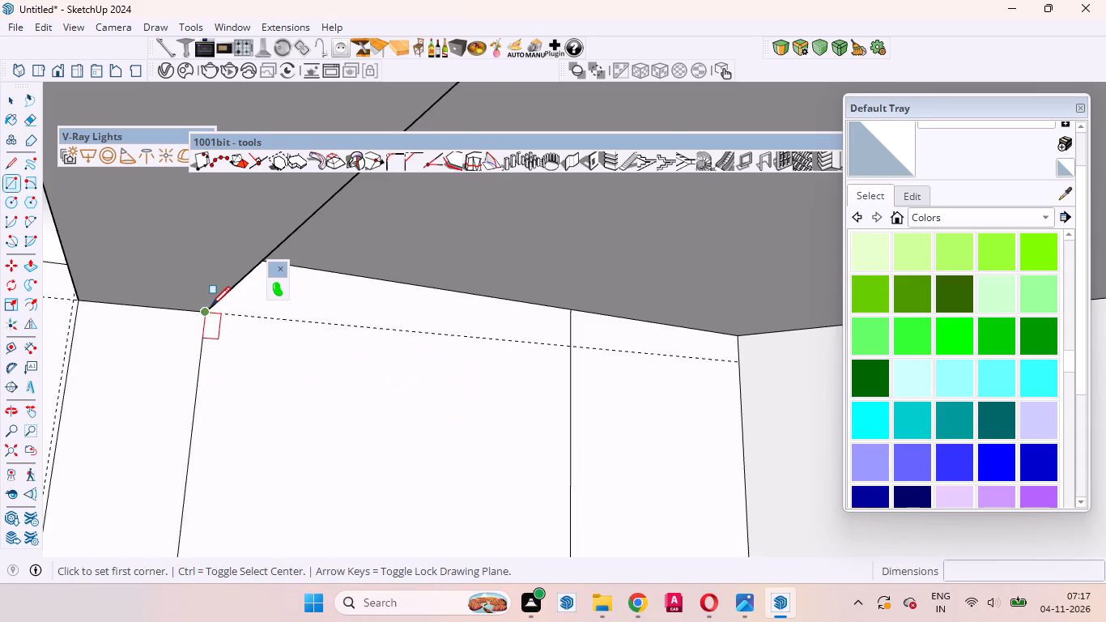
left_click(211, 305)
scroll(434, 415, "down", 10)
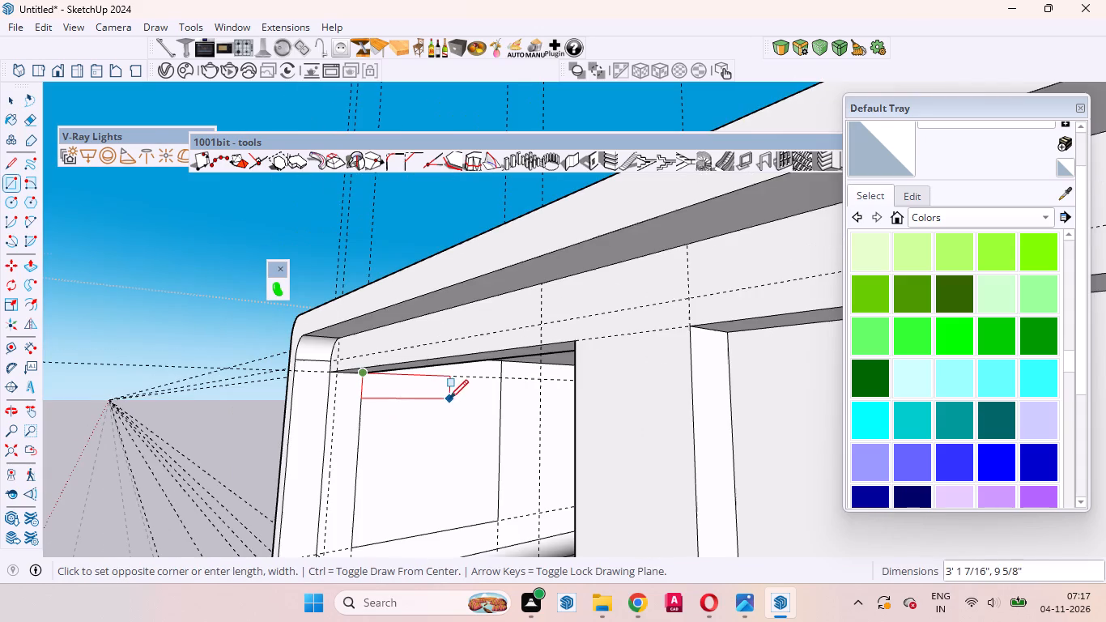
left_click(501, 522)
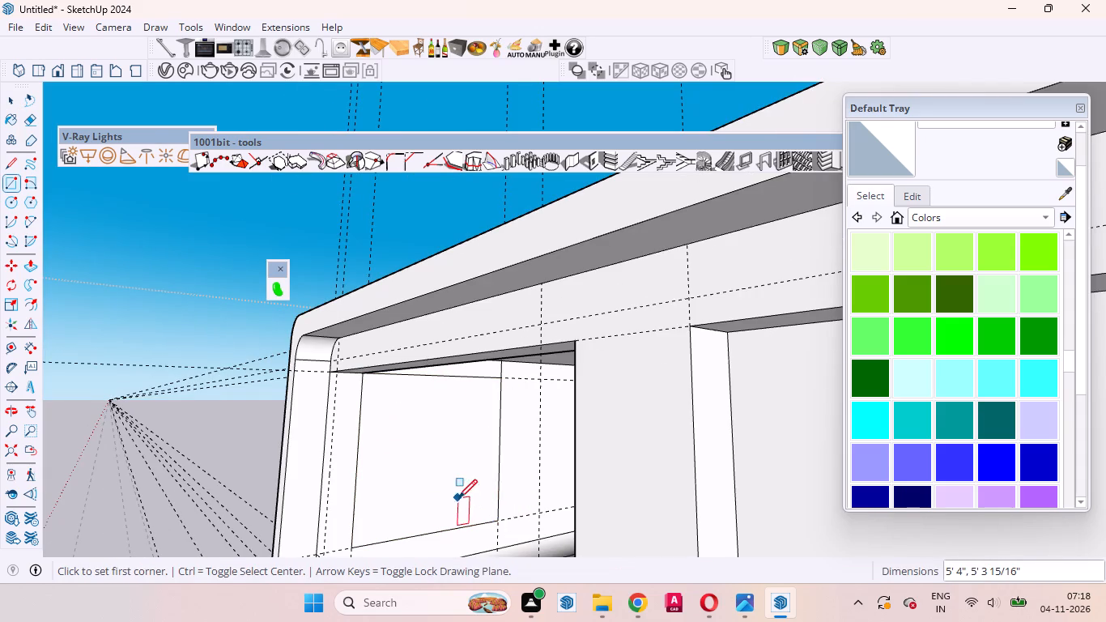
Push the side wall rectangle 8" outward to cut the window opening through the wall.
key("space")
left_click(457, 466)
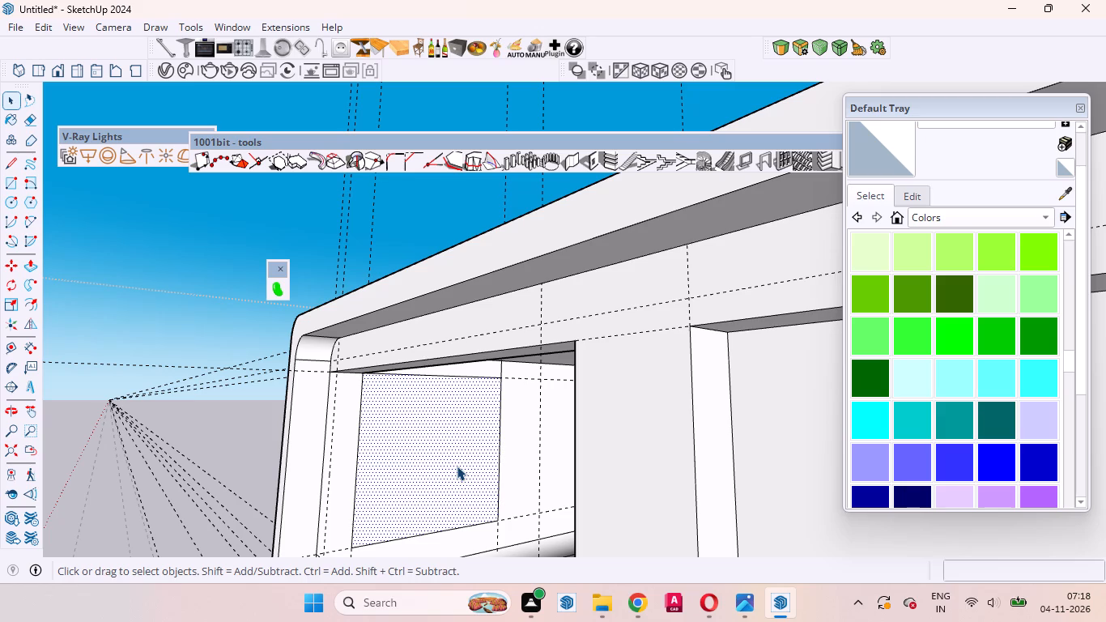
key("p")
double_click(457, 466)
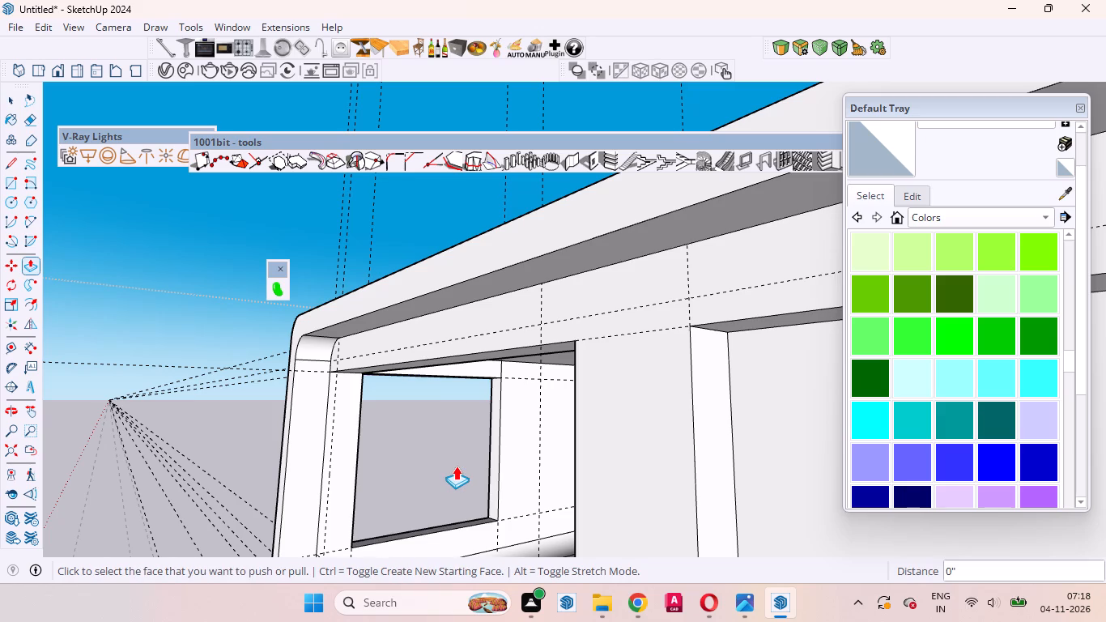
key("space")
Erase the leftover short vertical edge between the window opening's upper inner corner and the raised ceiling.
scroll(456, 465, "down", 1)
scroll(474, 381, "up", 5)
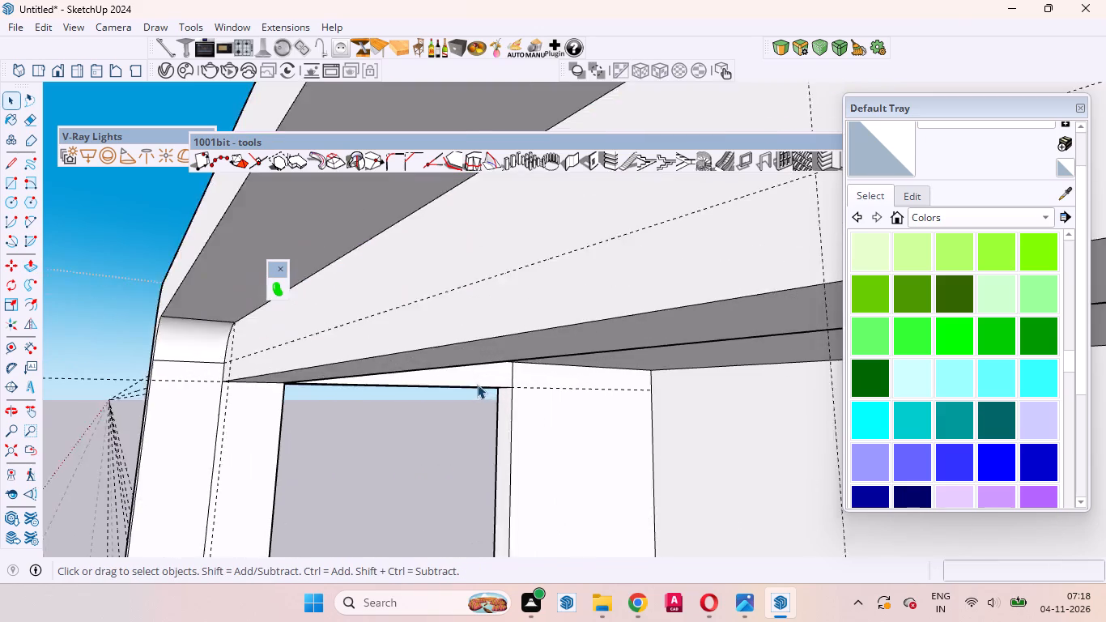
scroll(477, 384, "up", 4)
left_click(525, 365)
right_click(525, 365)
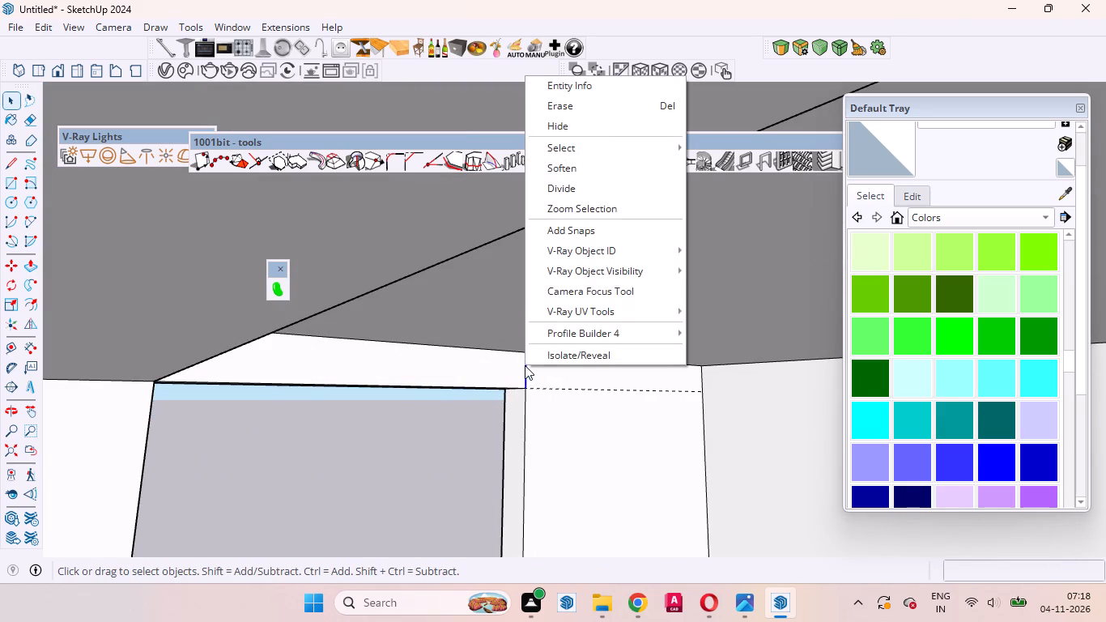
left_click(612, 106)
scroll(406, 428, "down", 14)
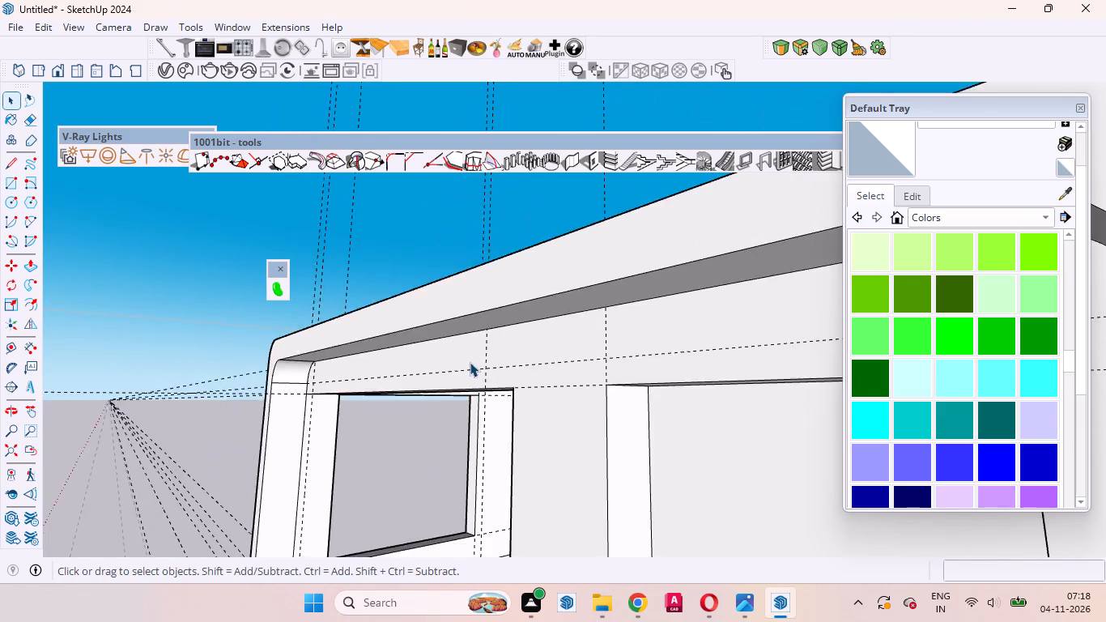
Round the side window opening's four corners, selecting the short edges through the wall thickness and using the Round Corner tool.
scroll(470, 362, "down", 8)
scroll(427, 449, "up", 2)
middle_click_drag(427, 452, 508, 343)
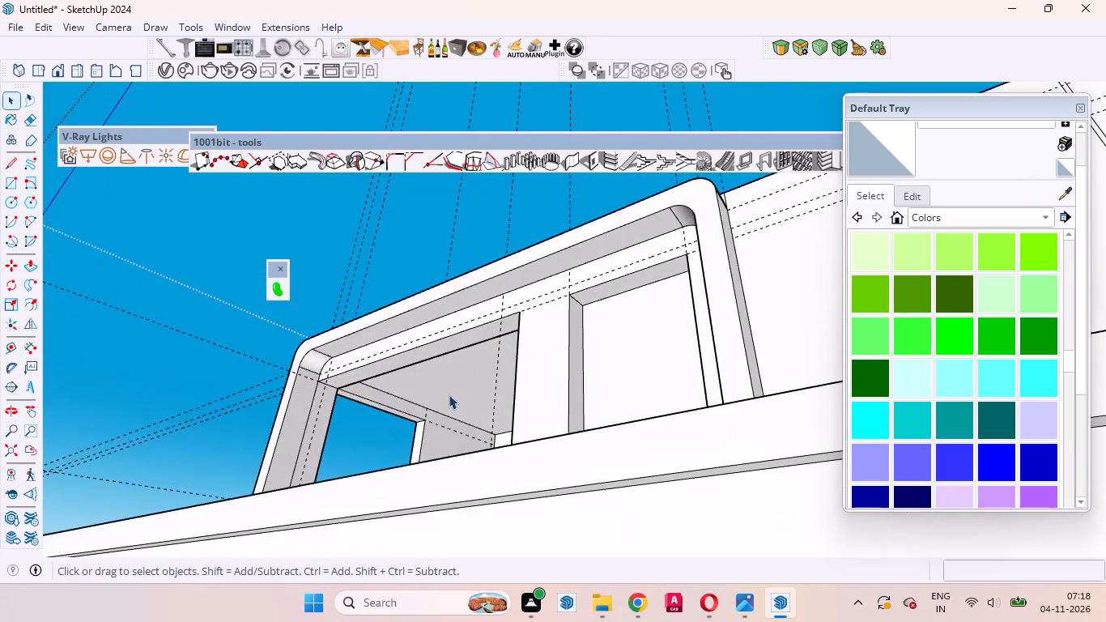
scroll(447, 395, "up", 15)
middle_click_drag(239, 350, 33, 407)
scroll(259, 412, "up", 9)
middle_click_drag(184, 470, 168, 404)
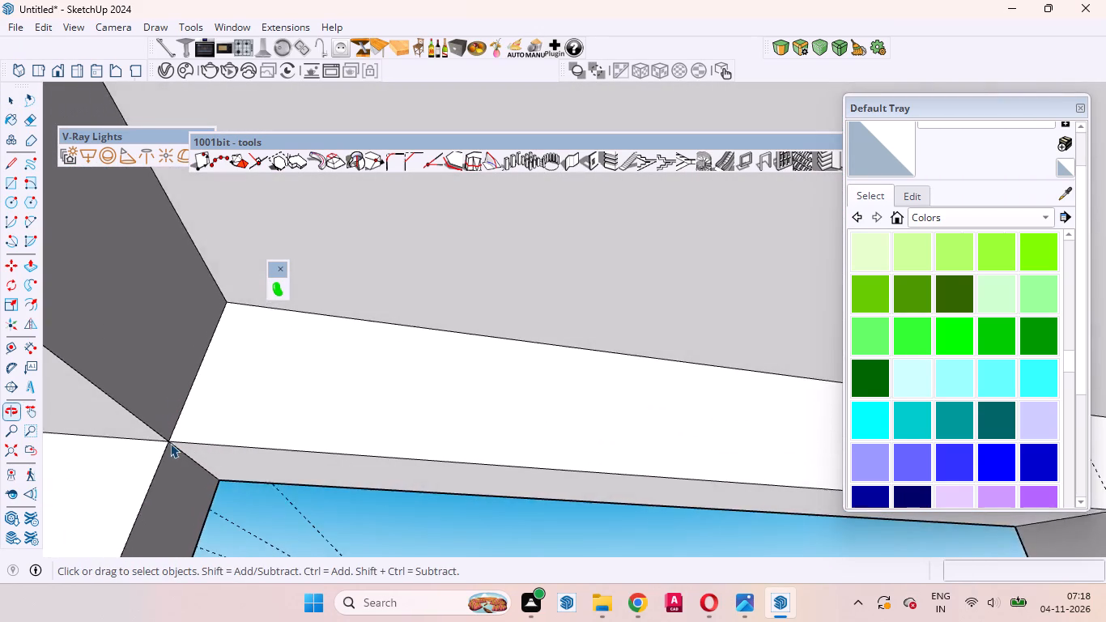
scroll(171, 445, "up", 4)
left_click(178, 447)
scroll(295, 497, "down", 10)
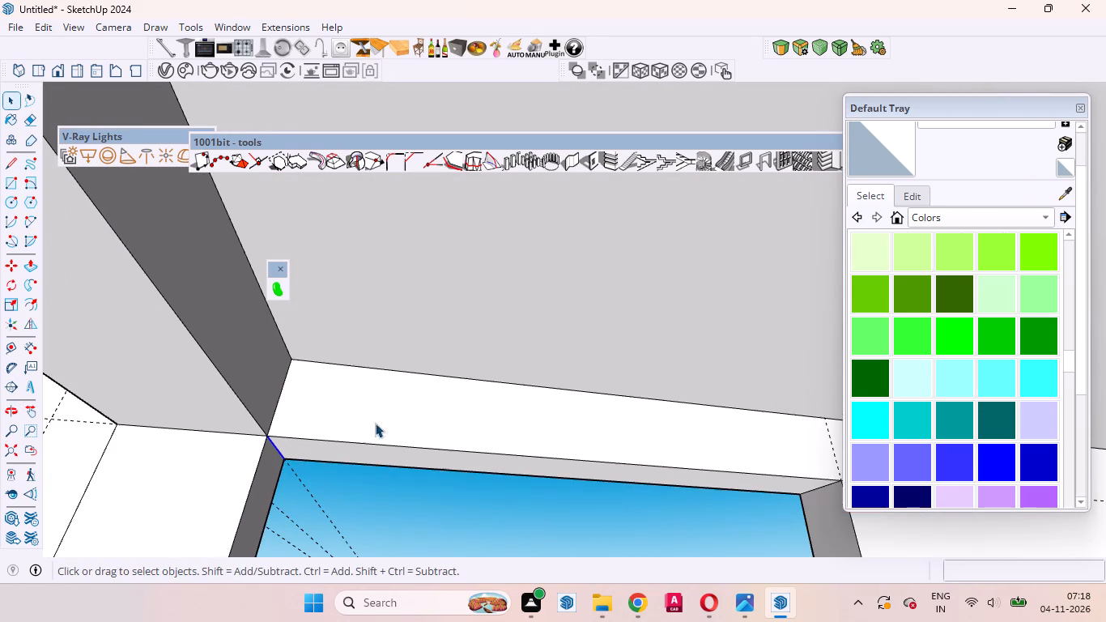
left_click(832, 484, "ctrl")
scroll(649, 484, "down", 9, "ctrl")
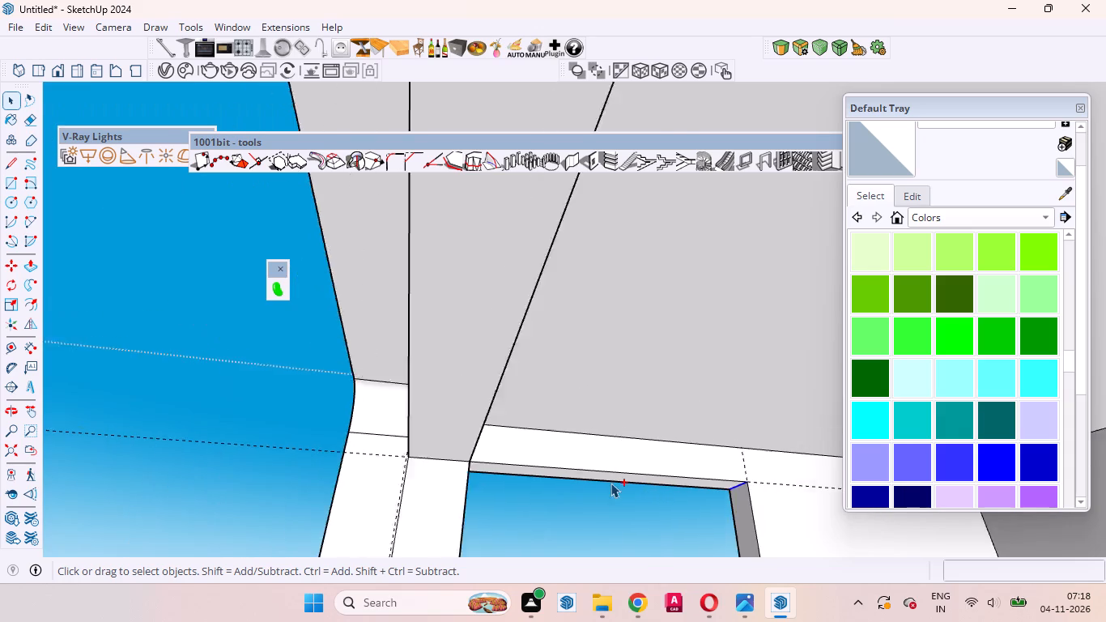
scroll(610, 483, "down", 13, "ctrl")
middle_click_drag(445, 470, 662, 621, "ctrl")
scroll(632, 554, "up", 6, "ctrl")
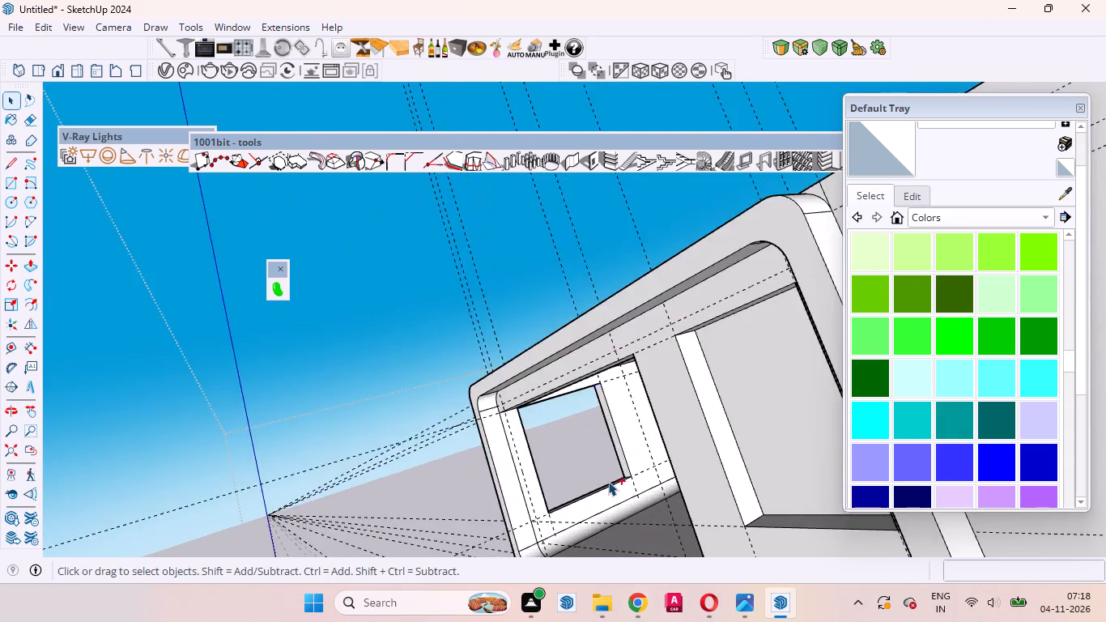
scroll(608, 481, "up", 17, "ctrl")
scroll(678, 484, "down", 11, "ctrl")
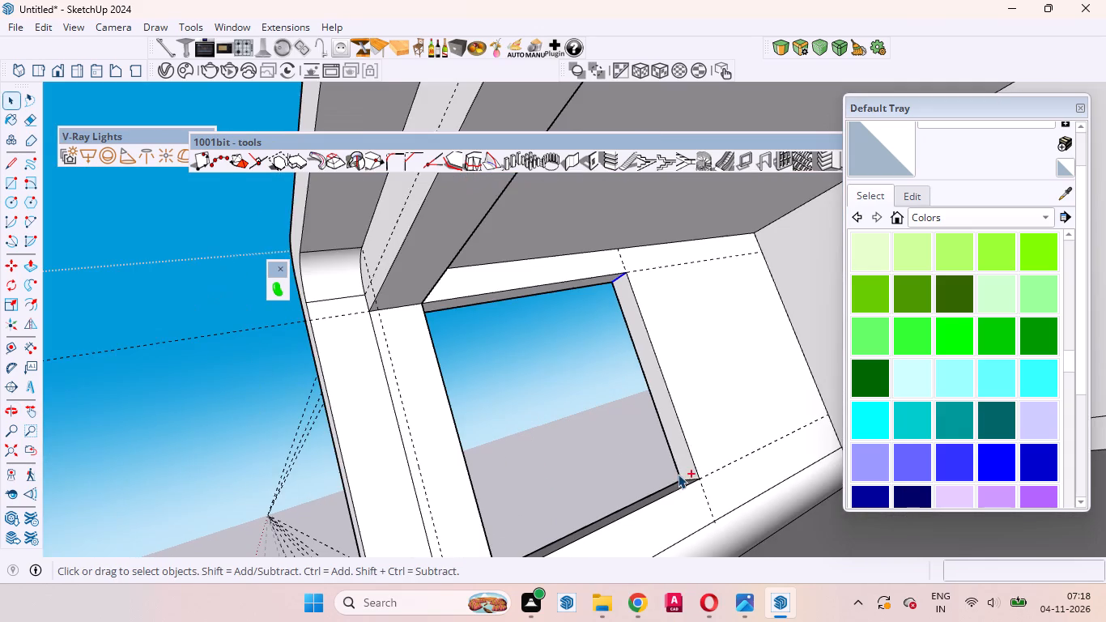
scroll(678, 474, "up", 20, "ctrl")
scroll(678, 474, "up", 8, "ctrl")
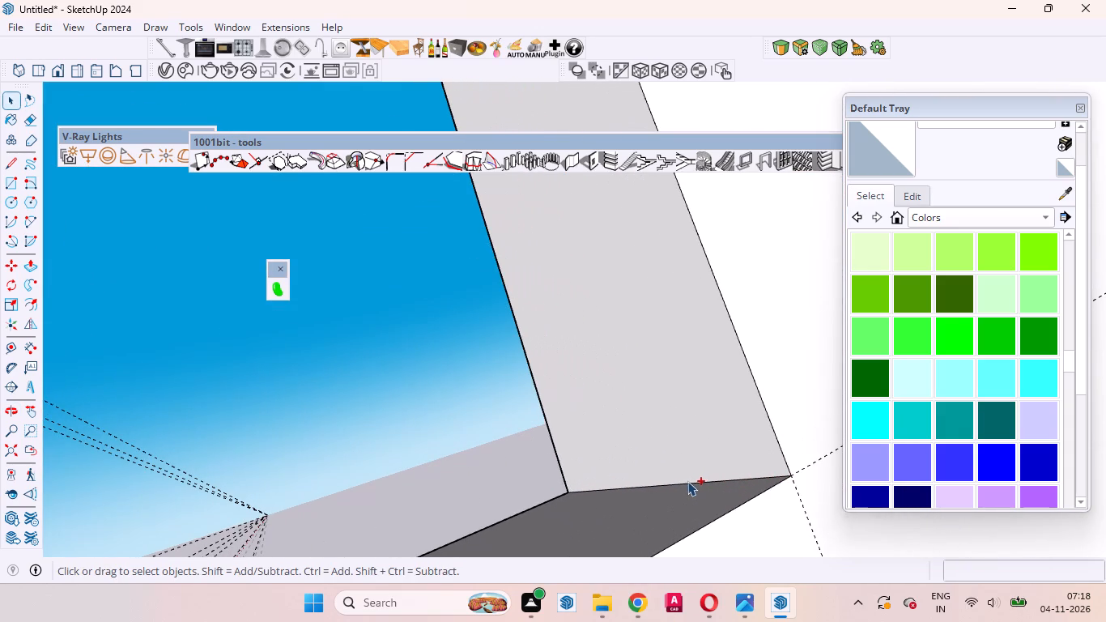
left_click(687, 481, "ctrl")
middle_click_drag(685, 489, 282, 621, "ctrl")
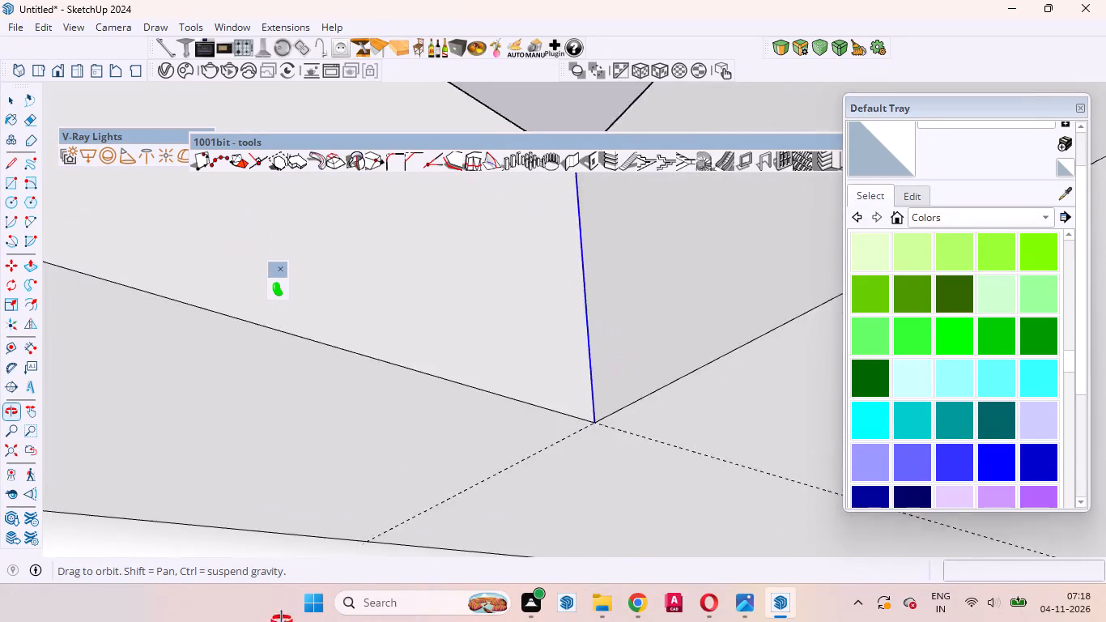
middle_click_drag(282, 621, 277, 621, "ctrl")
scroll(491, 392, "down", 15, "ctrl")
middle_click_drag(354, 401, 118, 363, "ctrl")
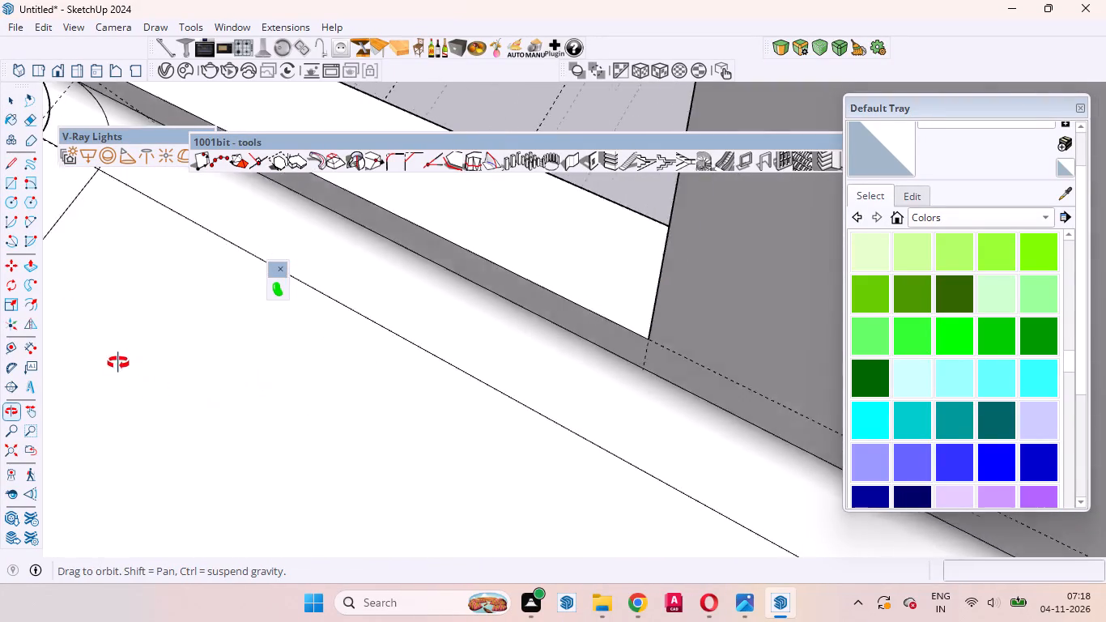
middle_click_drag(118, 363, 114, 358, "ctrl")
scroll(313, 364, "down", 5, "ctrl")
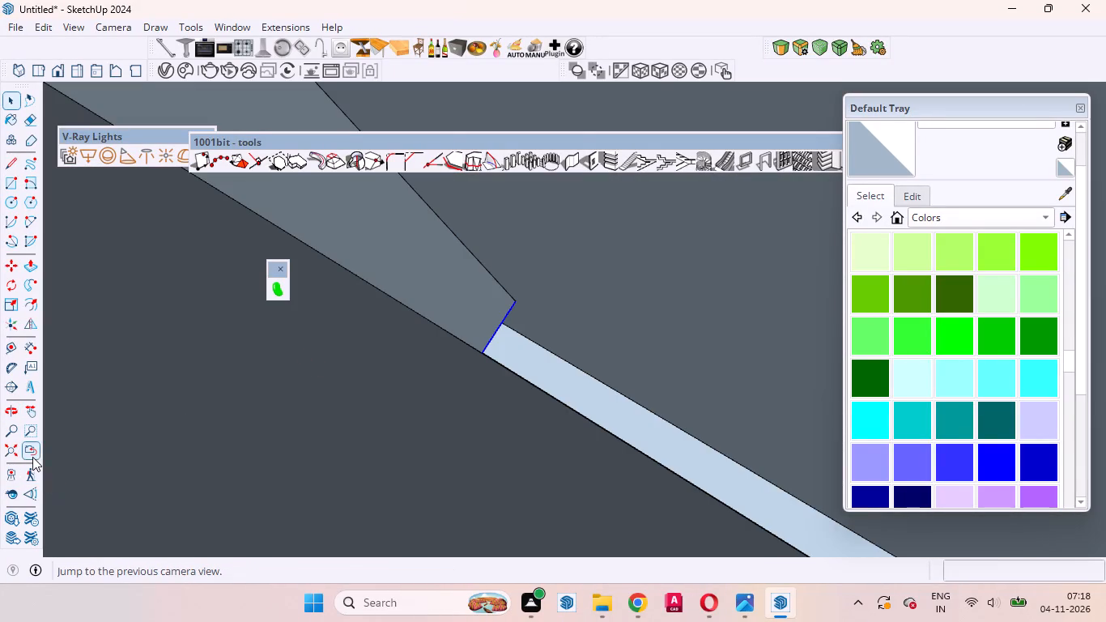
left_click(32, 457, "ctrl")
middle_click_drag(289, 428, 411, 38, "ctrl")
scroll(432, 185, "down", 2, "ctrl")
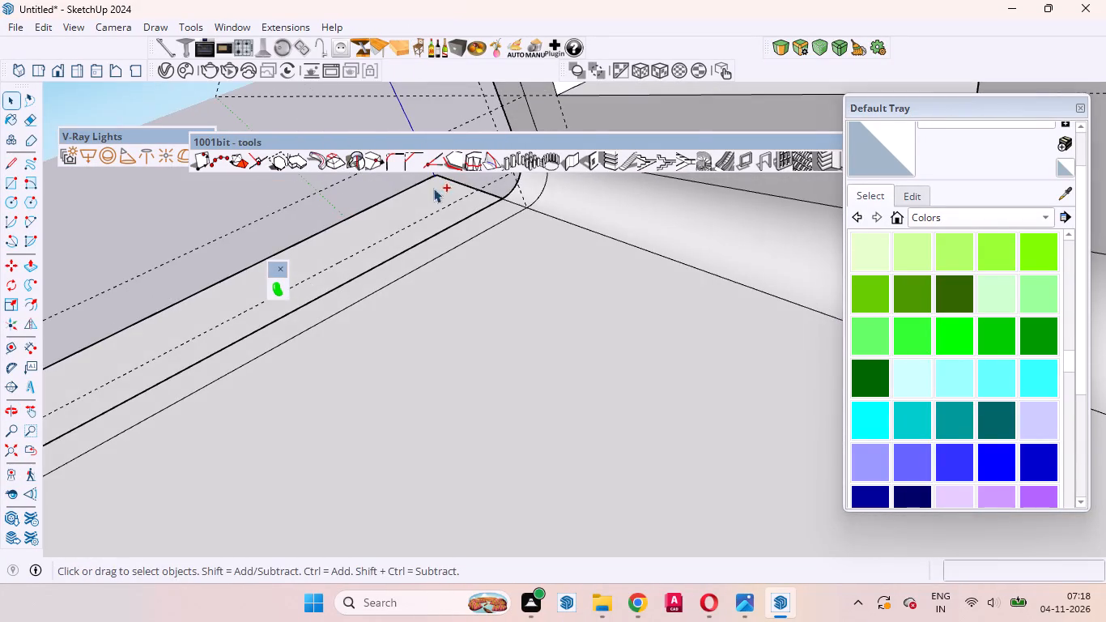
scroll(433, 188, "down", 3, "ctrl")
left_click(30, 445, "ctrl")
scroll(432, 435, "down", 8, "ctrl")
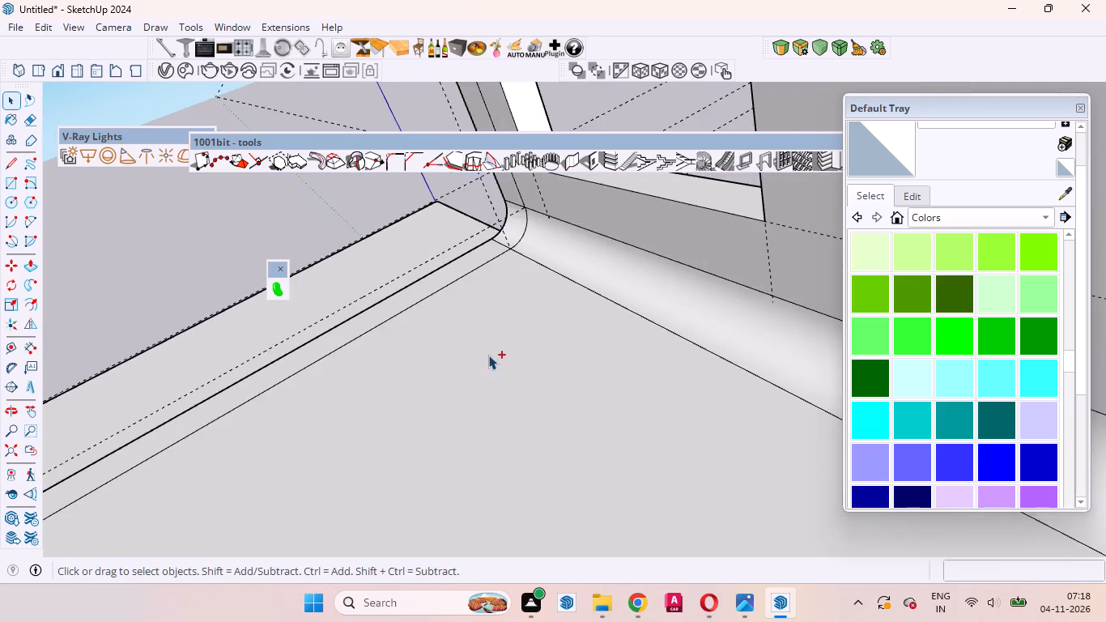
scroll(488, 355, "down", 2, "ctrl")
left_click(36, 455, "ctrl")
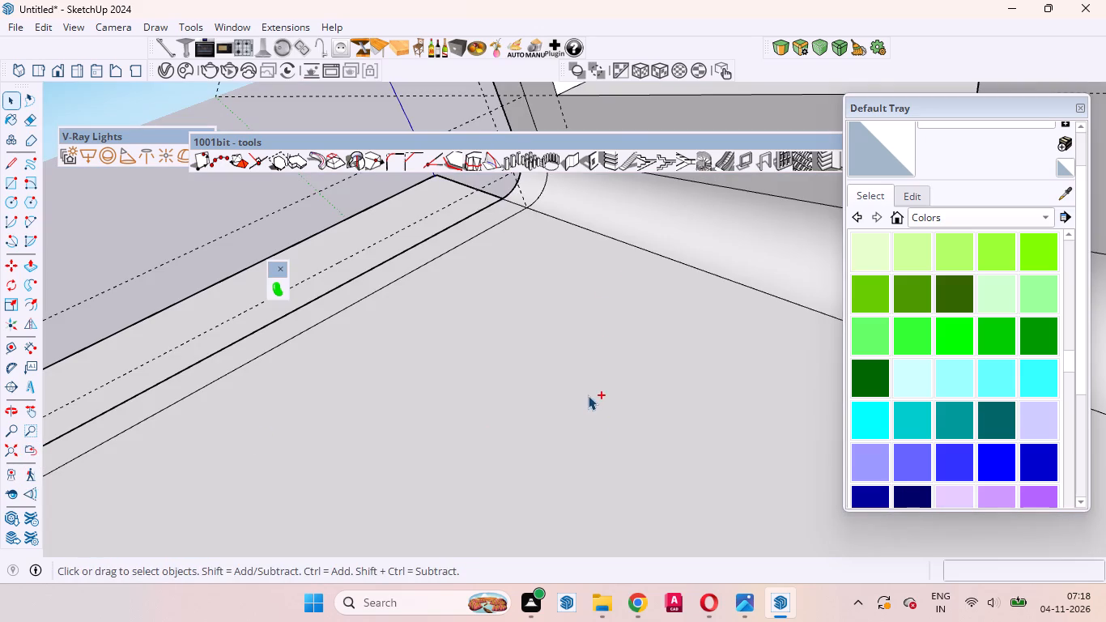
scroll(581, 88, "up", 4, "ctrl")
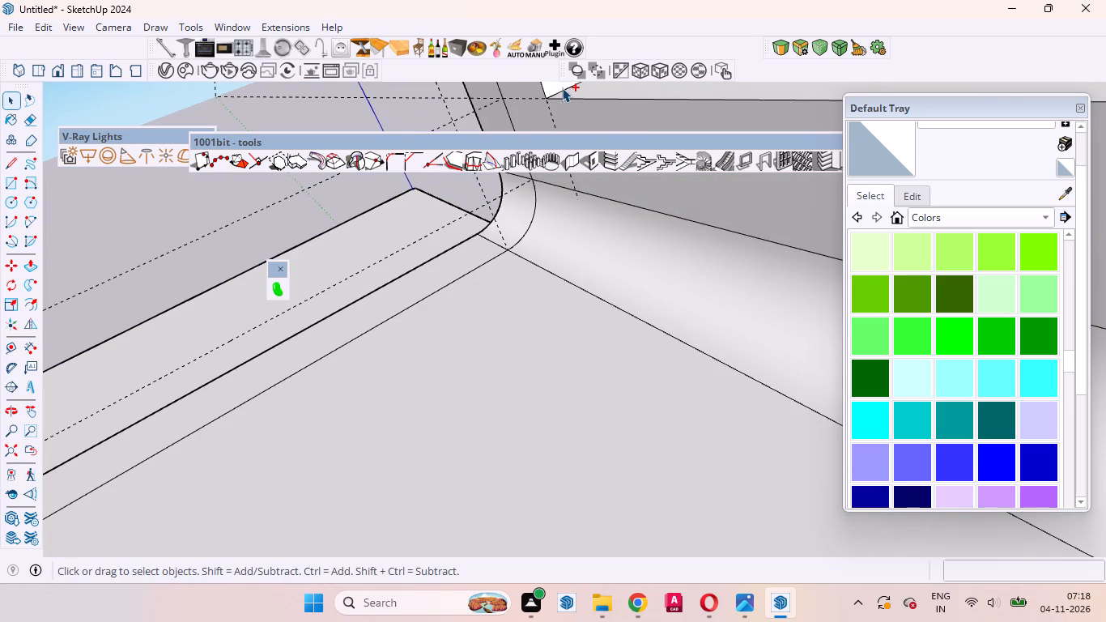
left_click(562, 87, "ctrl")
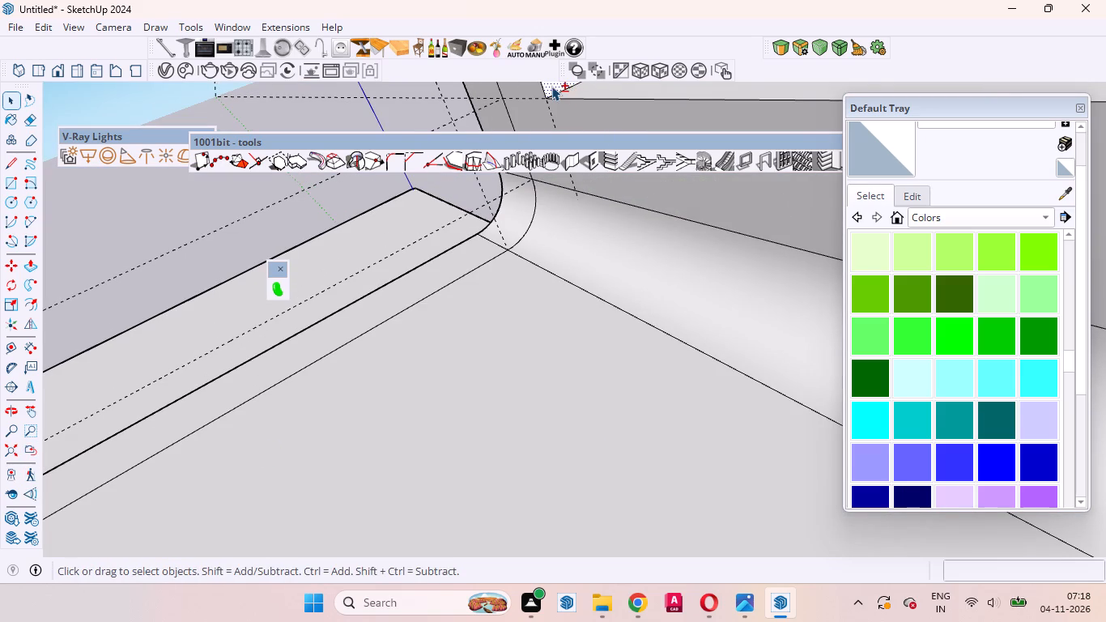
left_click(551, 86, "shift")
left_click(559, 92, "ctrl")
left_click(778, 42)
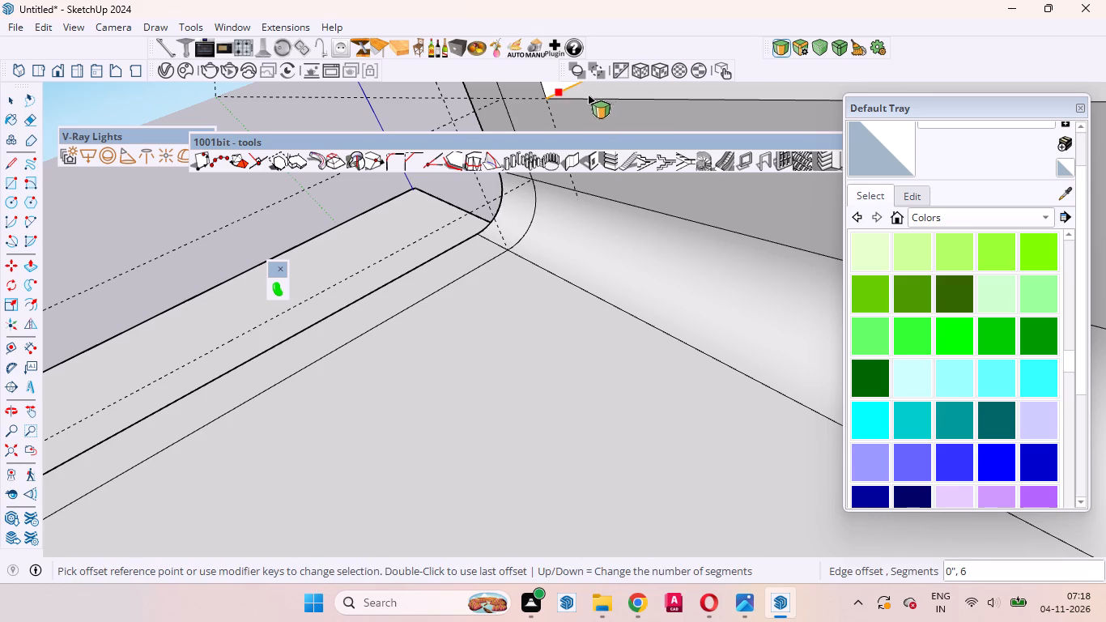
scroll(599, 297, "down", 4)
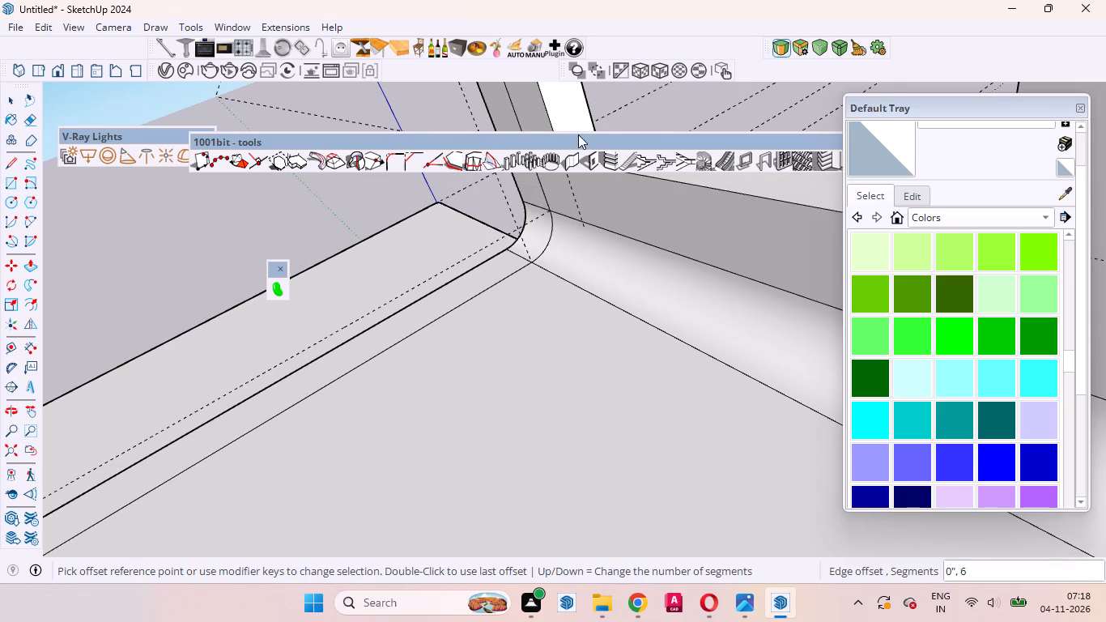
left_click_drag(583, 142, 593, 242)
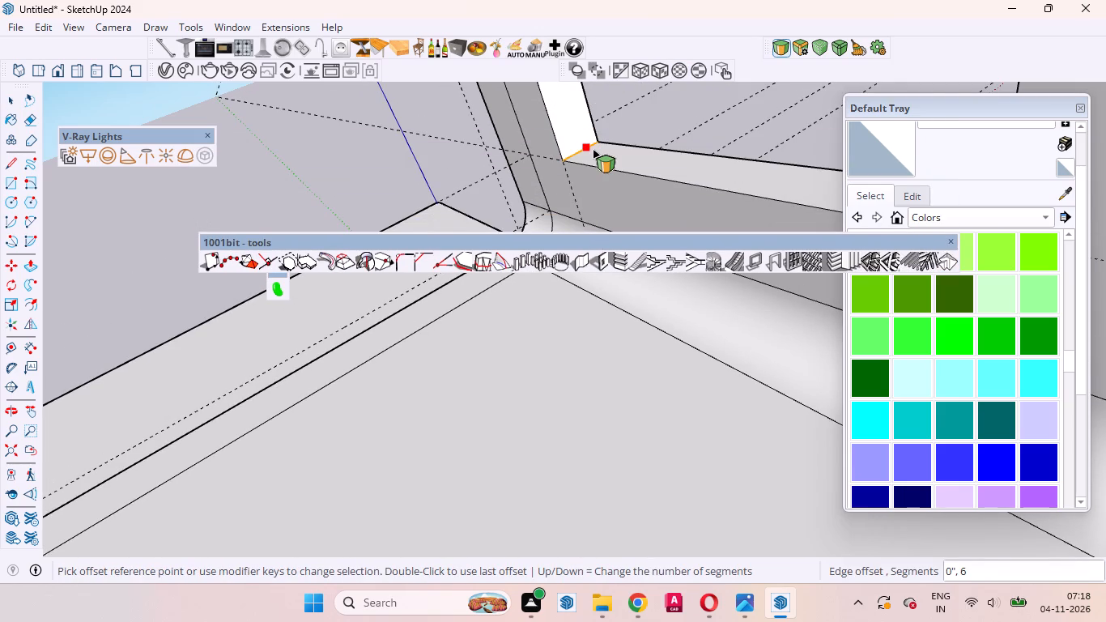
Round the side window opening's last lower corner with the Round Corner tool at an offset of about 8 1/8".
left_click(593, 149)
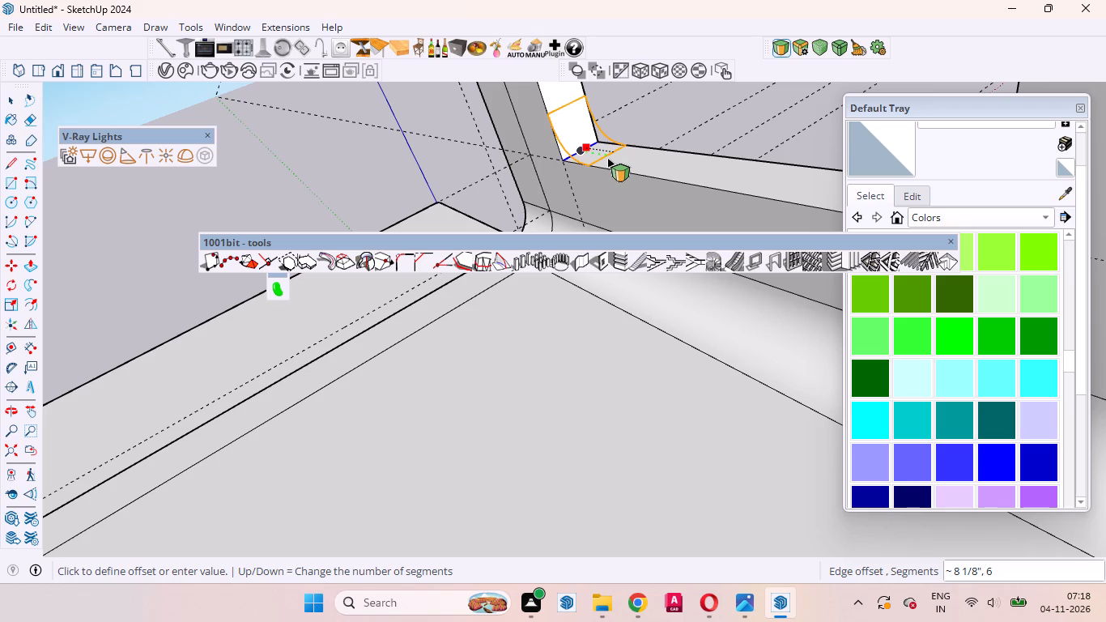
left_click(607, 158)
key("space")
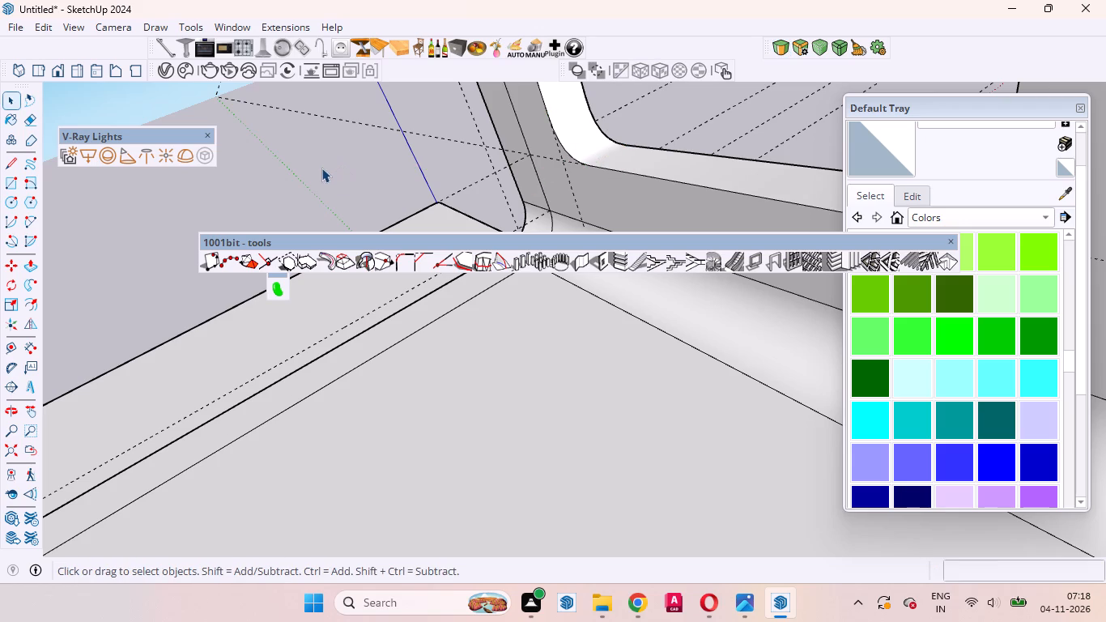
left_click(321, 168)
Switch to the front view and dock the floating 1001bit tools toolbar with the other toolbars above the model.
scroll(337, 198, "down", 6)
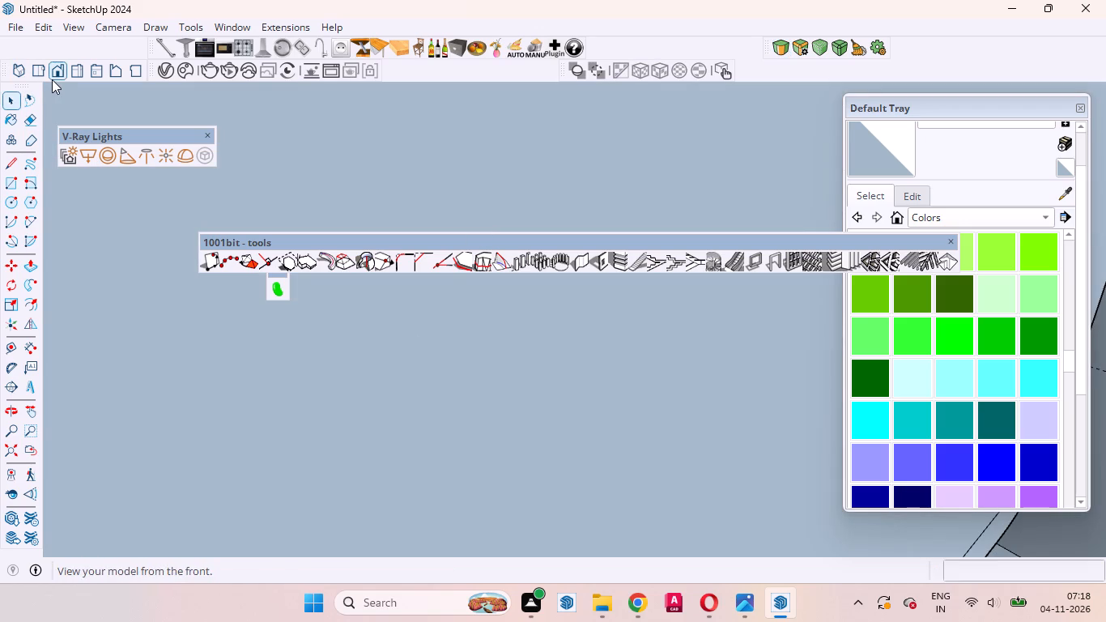
left_click(52, 79)
middle_click_drag(539, 334, 555, 351)
scroll(442, 397, "down", 10)
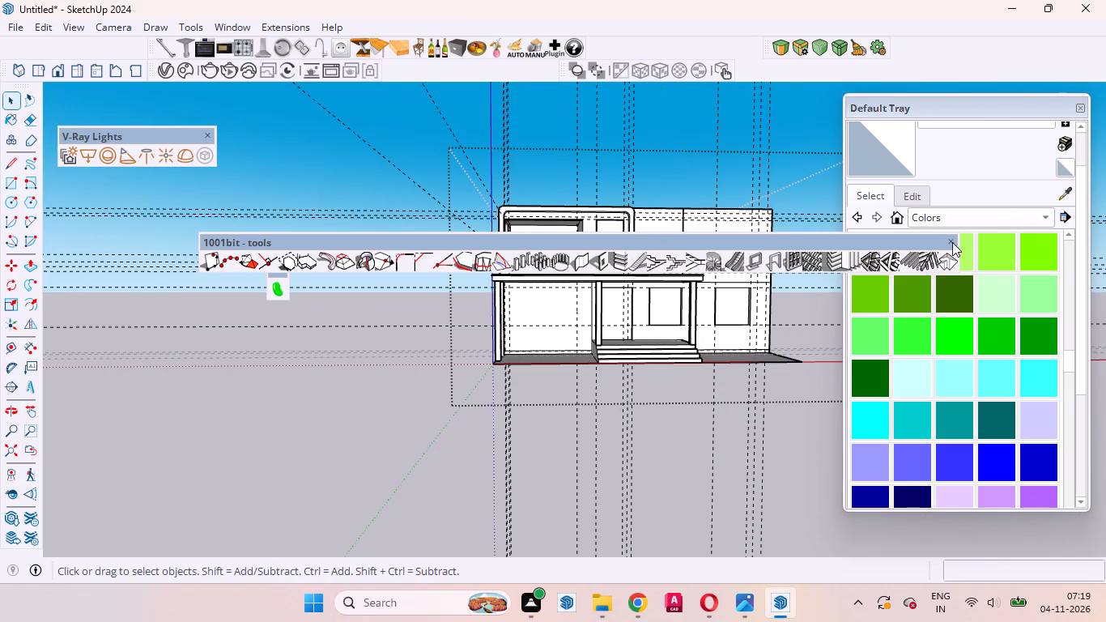
left_click_drag(861, 239, 790, 70)
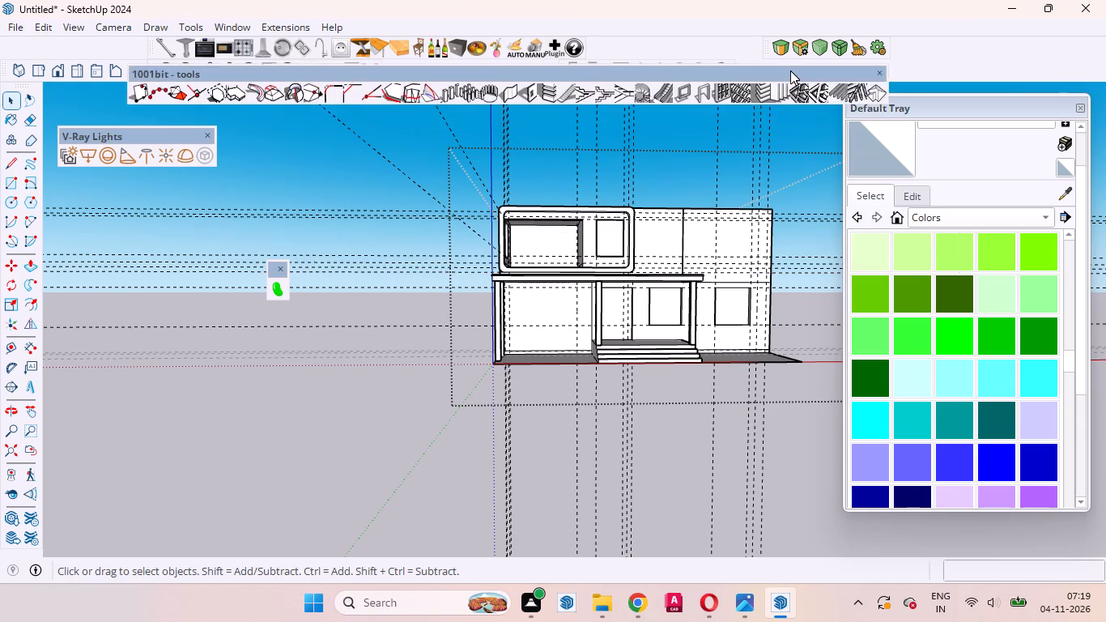
left_click_drag(790, 70, 767, 44)
Erase the leftover vertical edge between the side window opening's upper outer corner and the recess ceiling.
scroll(571, 223, "up", 11)
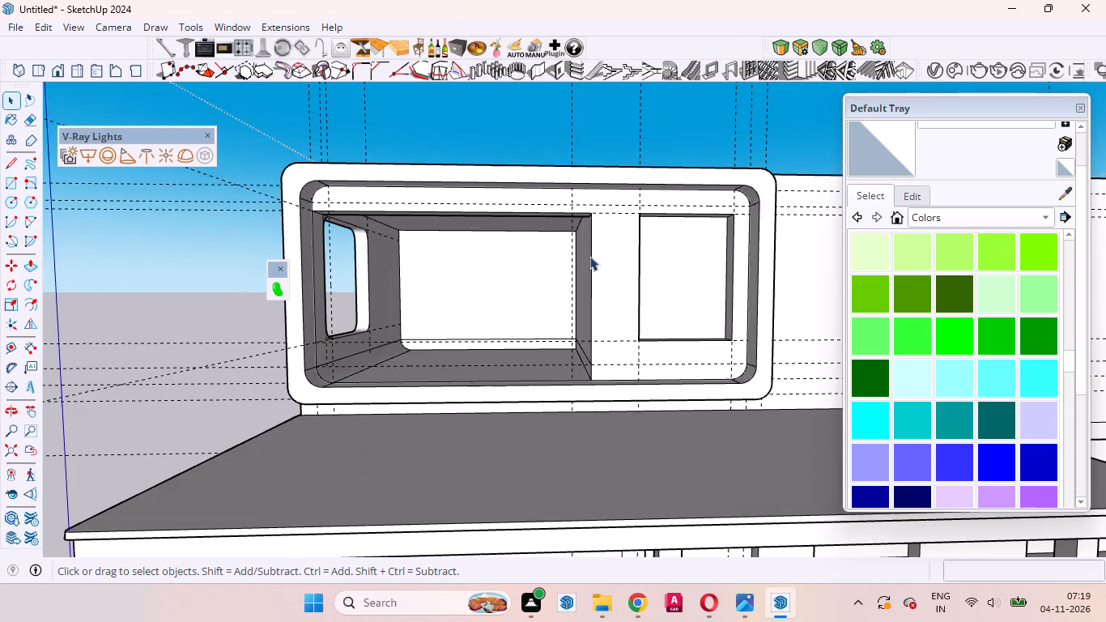
middle_click_drag(581, 265, 362, 263)
scroll(381, 246, "up", 8)
scroll(381, 245, "down", 1)
scroll(381, 245, "up", 4)
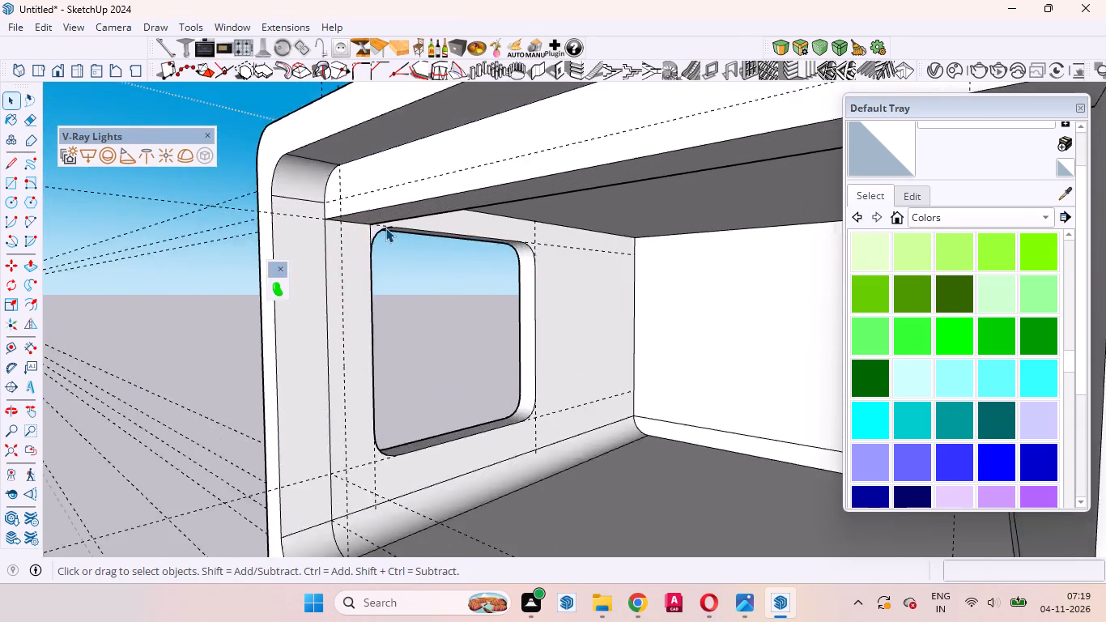
scroll(385, 228, "up", 14)
left_click(320, 236)
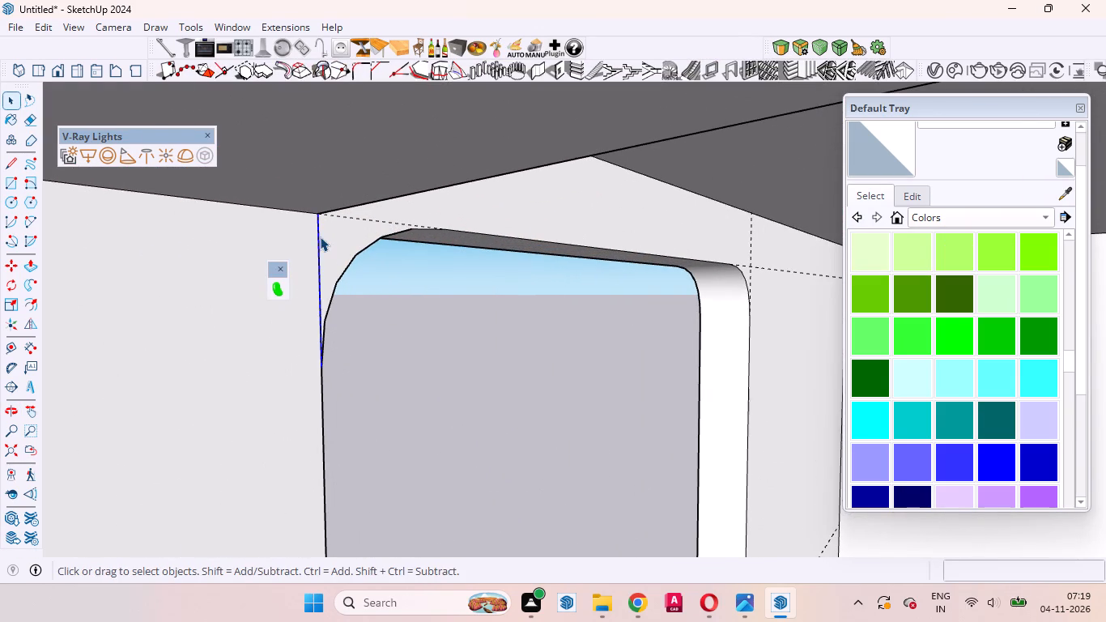
right_click(320, 236)
left_click(376, 260)
Select and delete the vertical and horizontal construction guides crossing the building.
scroll(432, 241, "down", 11)
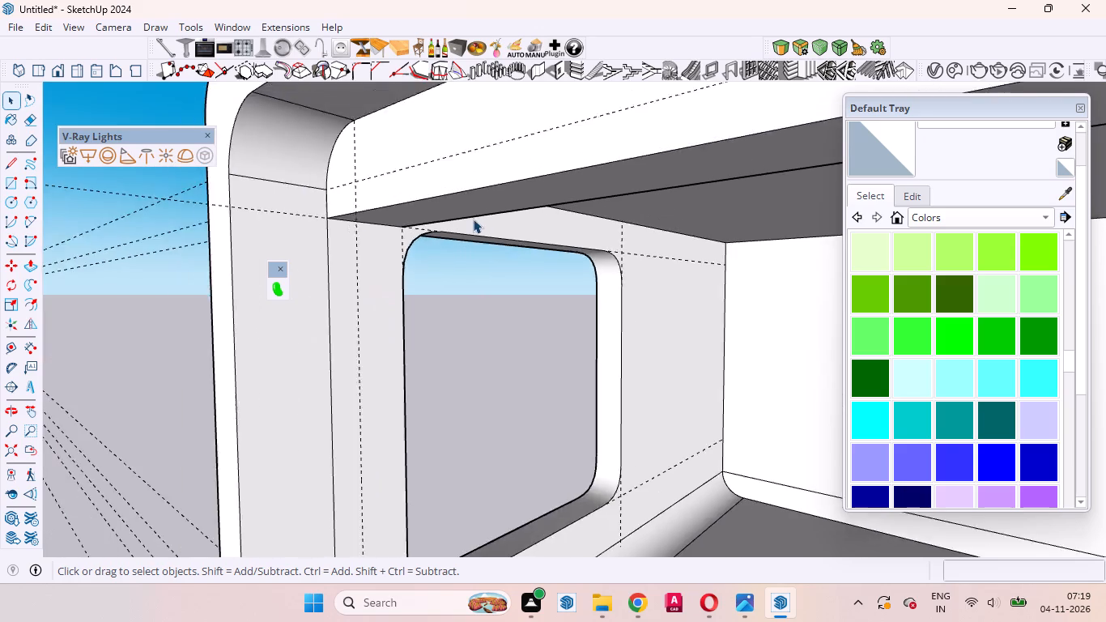
scroll(473, 219, "down", 9)
scroll(471, 419, "up", 5)
scroll(478, 412, "down", 12)
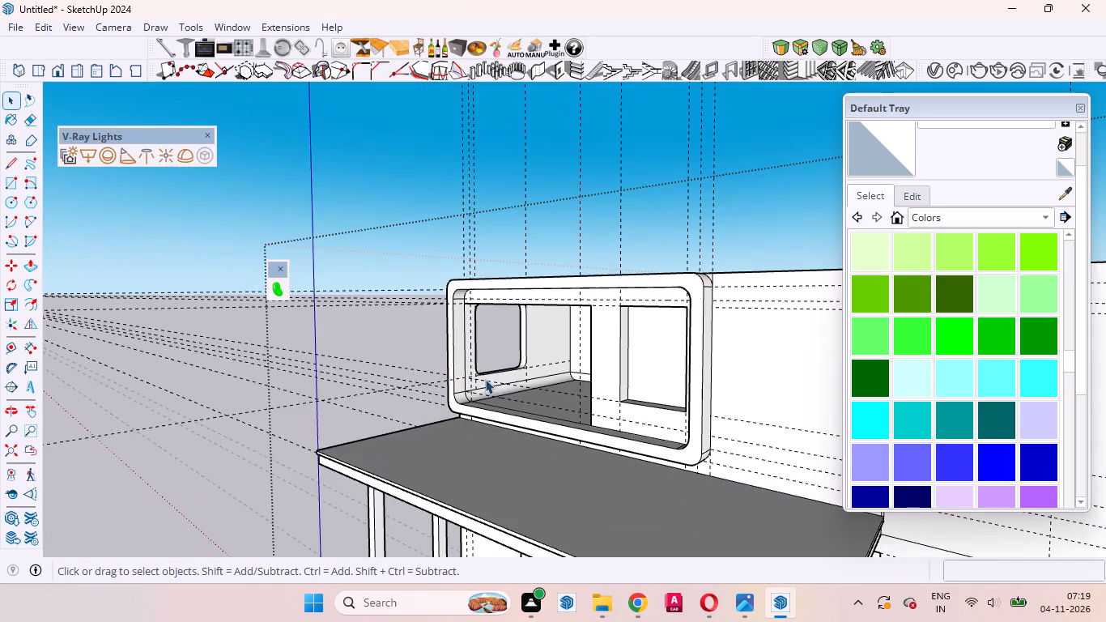
middle_click_drag(501, 390, 641, 381)
middle_click(641, 381)
scroll(822, 283, "up", 9)
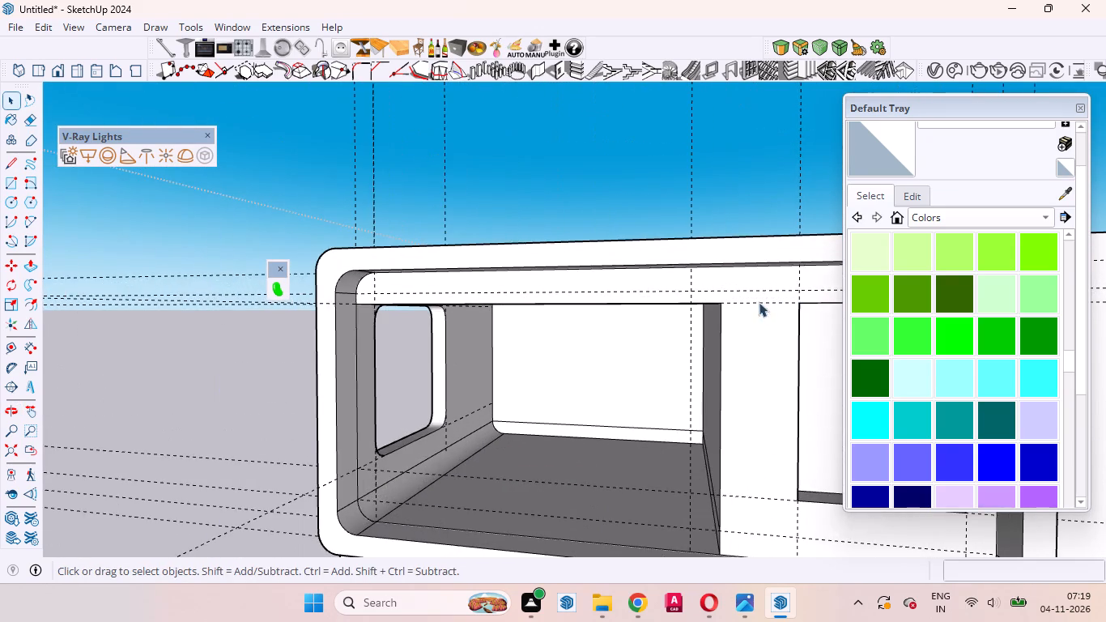
scroll(643, 320, "down", 5)
middle_click_drag(688, 352, 555, 352)
scroll(555, 346, "down", 10)
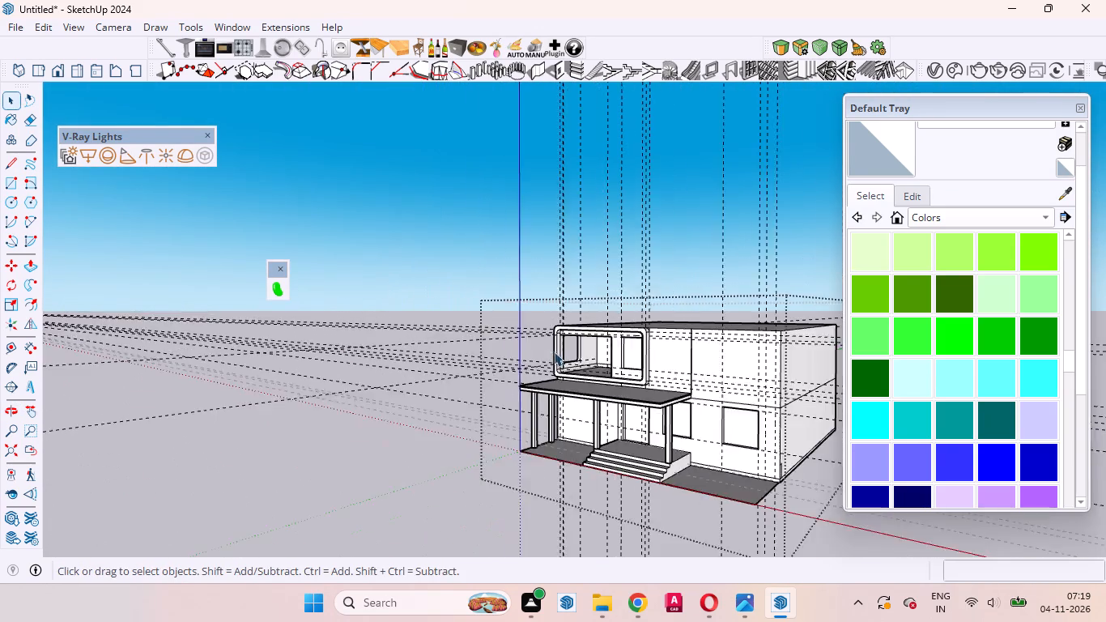
scroll(554, 351, "down", 5)
scroll(629, 346, "up", 10)
scroll(569, 382, "down", 5)
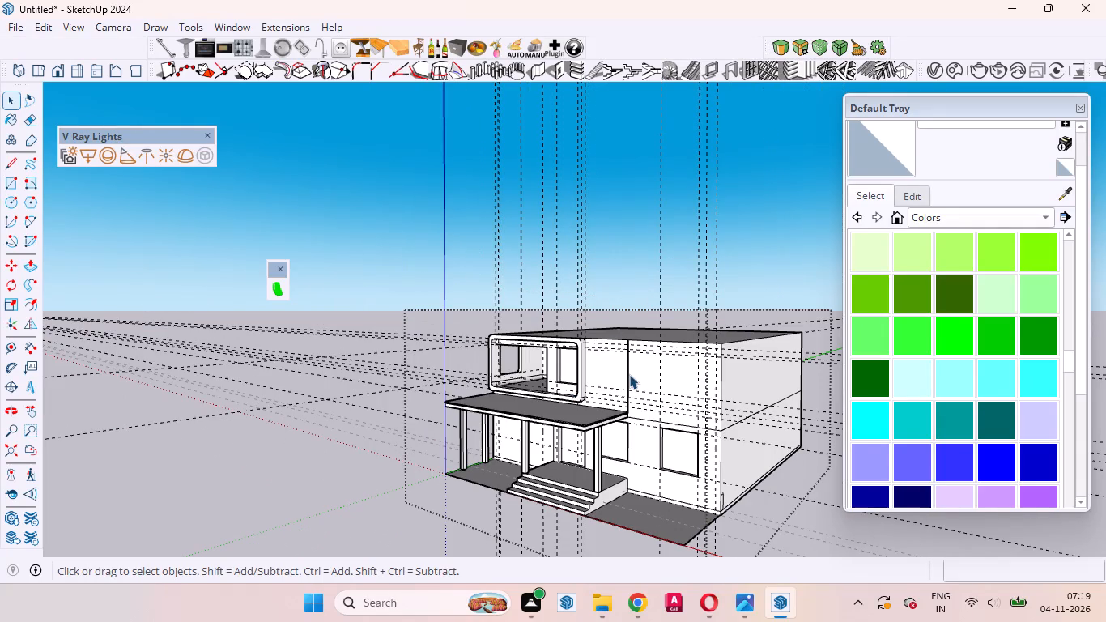
left_click(629, 374)
double_click(640, 374)
left_click_drag(750, 274, 751, 272)
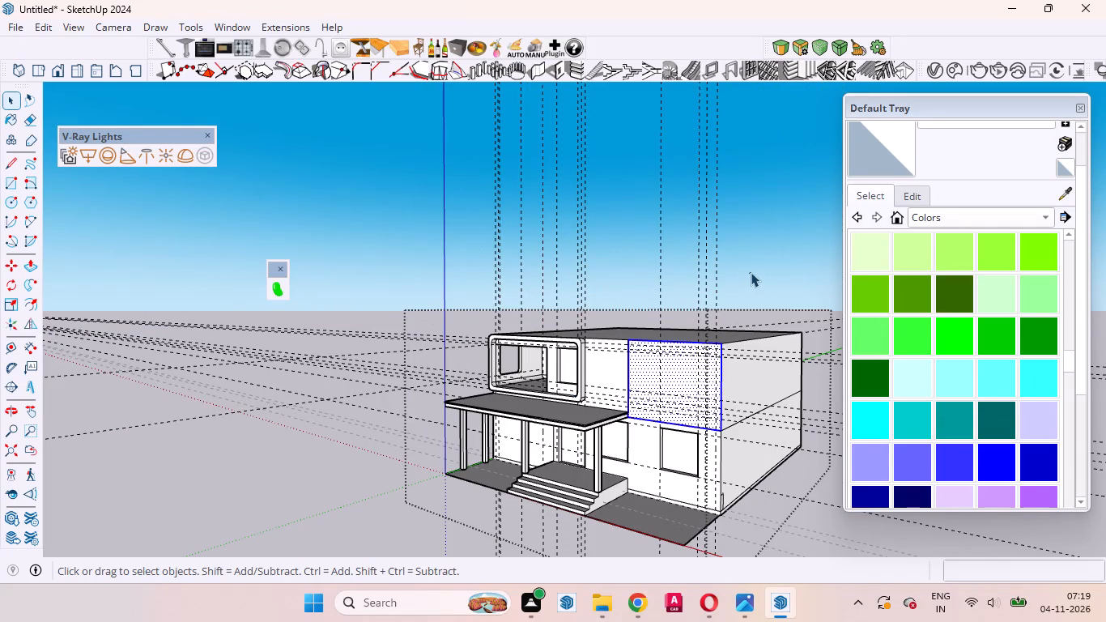
left_click_drag(751, 272, 291, 82)
key("Delete")
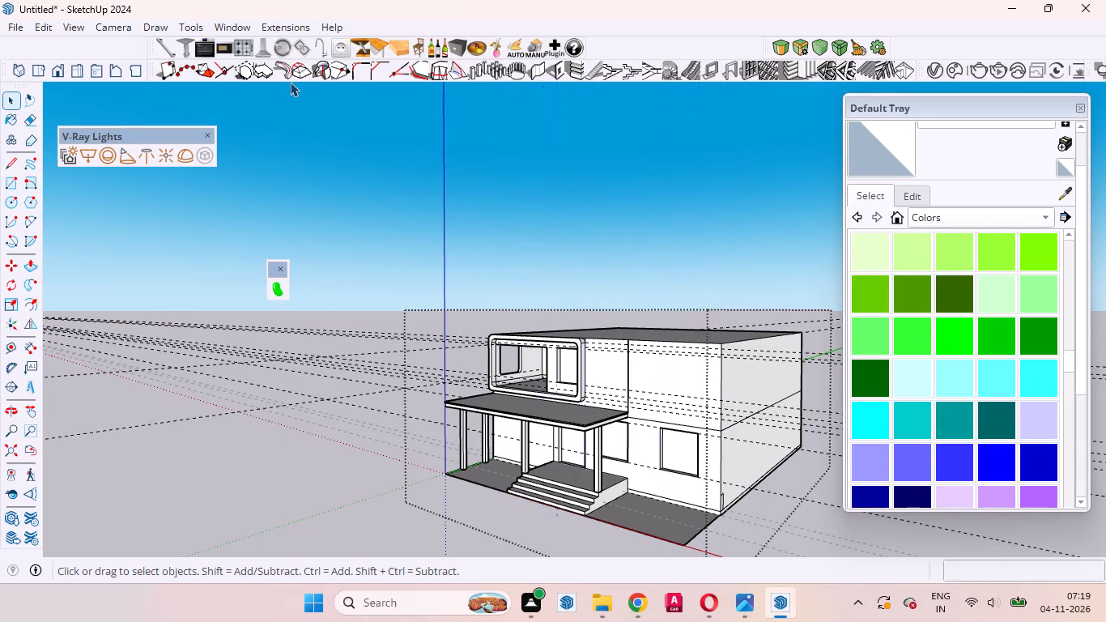
left_click_drag(394, 480, 190, 224)
key("Delete")
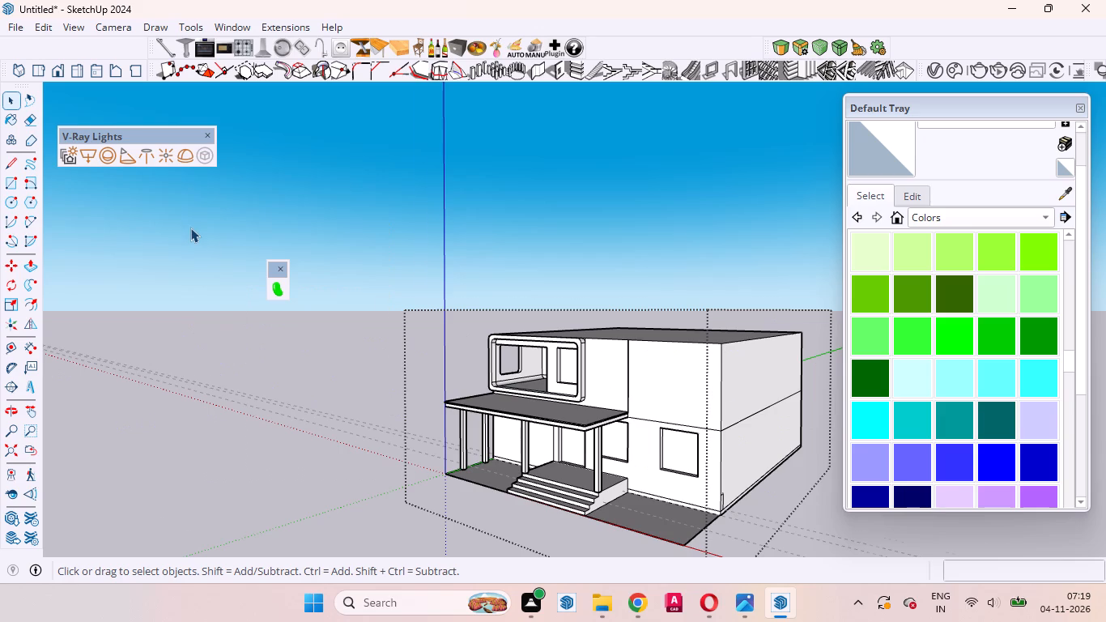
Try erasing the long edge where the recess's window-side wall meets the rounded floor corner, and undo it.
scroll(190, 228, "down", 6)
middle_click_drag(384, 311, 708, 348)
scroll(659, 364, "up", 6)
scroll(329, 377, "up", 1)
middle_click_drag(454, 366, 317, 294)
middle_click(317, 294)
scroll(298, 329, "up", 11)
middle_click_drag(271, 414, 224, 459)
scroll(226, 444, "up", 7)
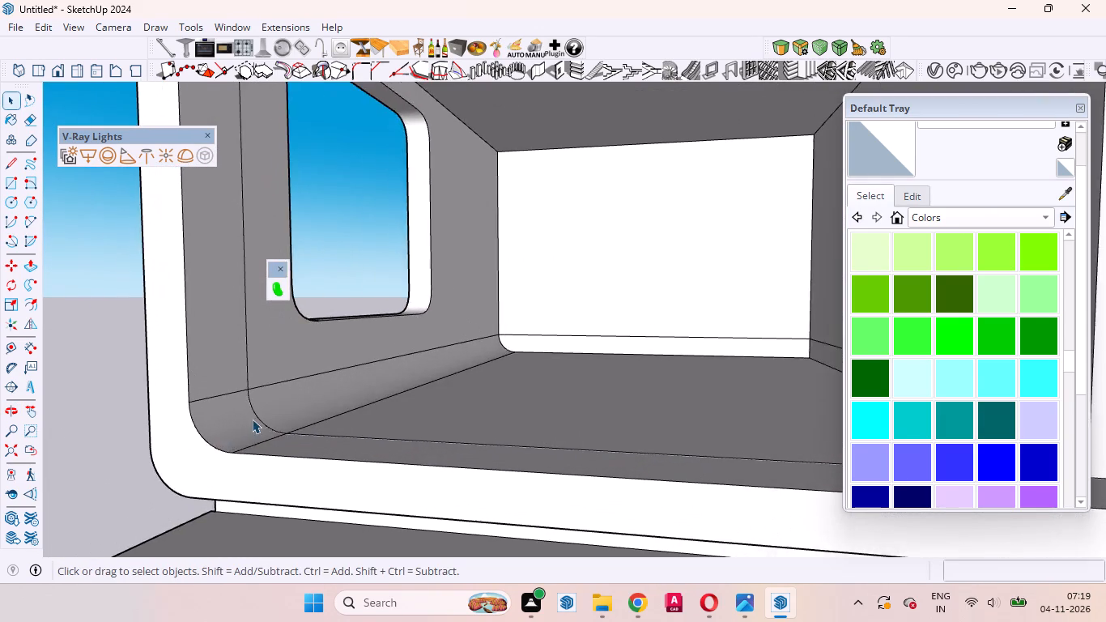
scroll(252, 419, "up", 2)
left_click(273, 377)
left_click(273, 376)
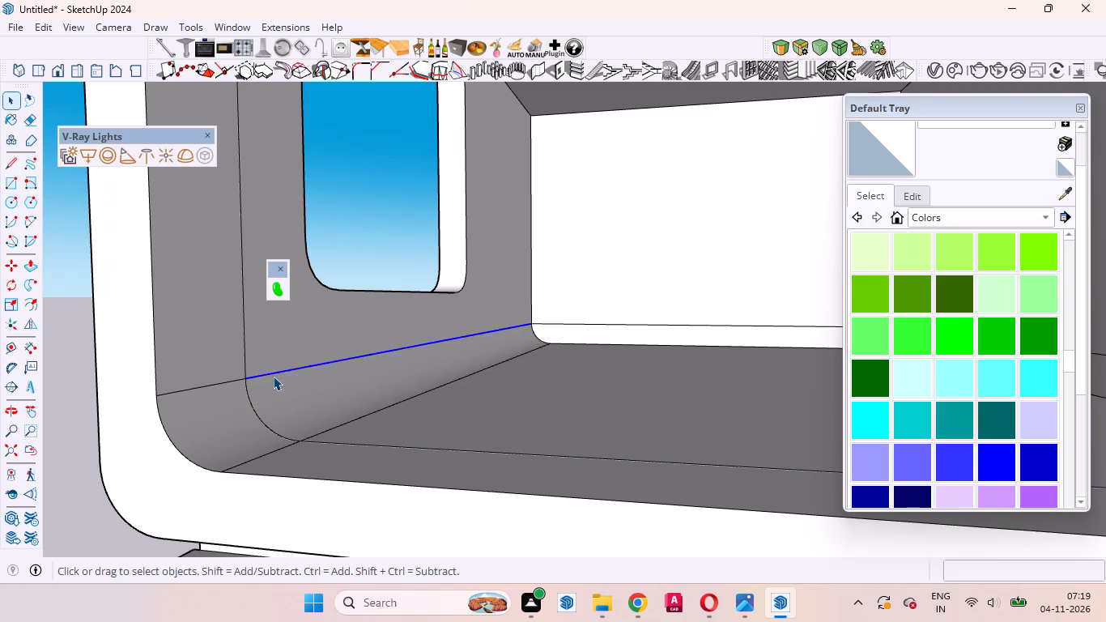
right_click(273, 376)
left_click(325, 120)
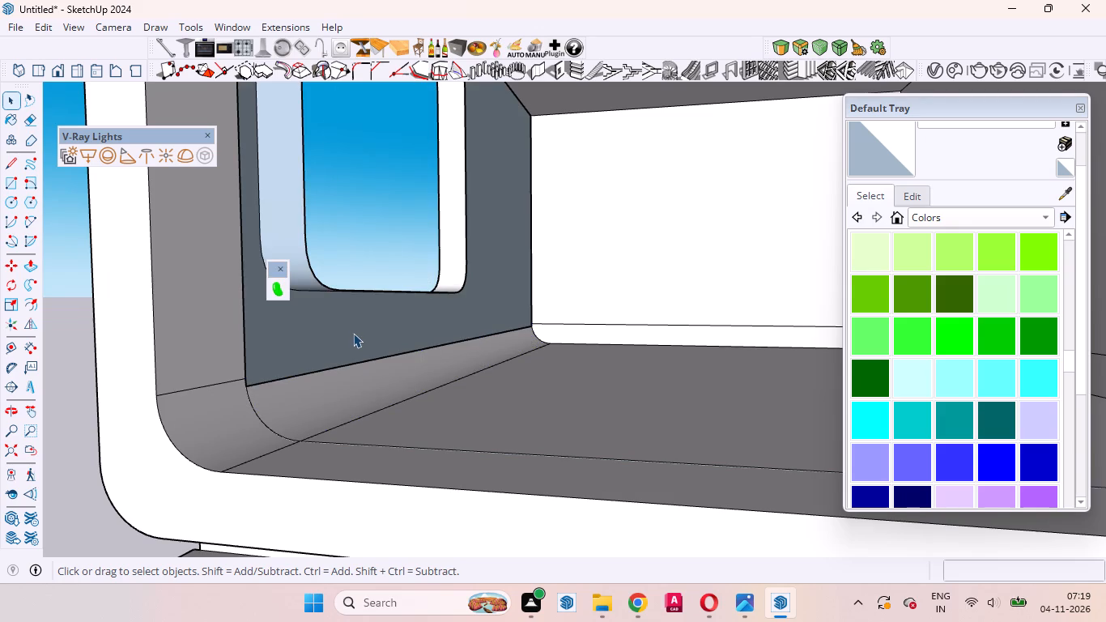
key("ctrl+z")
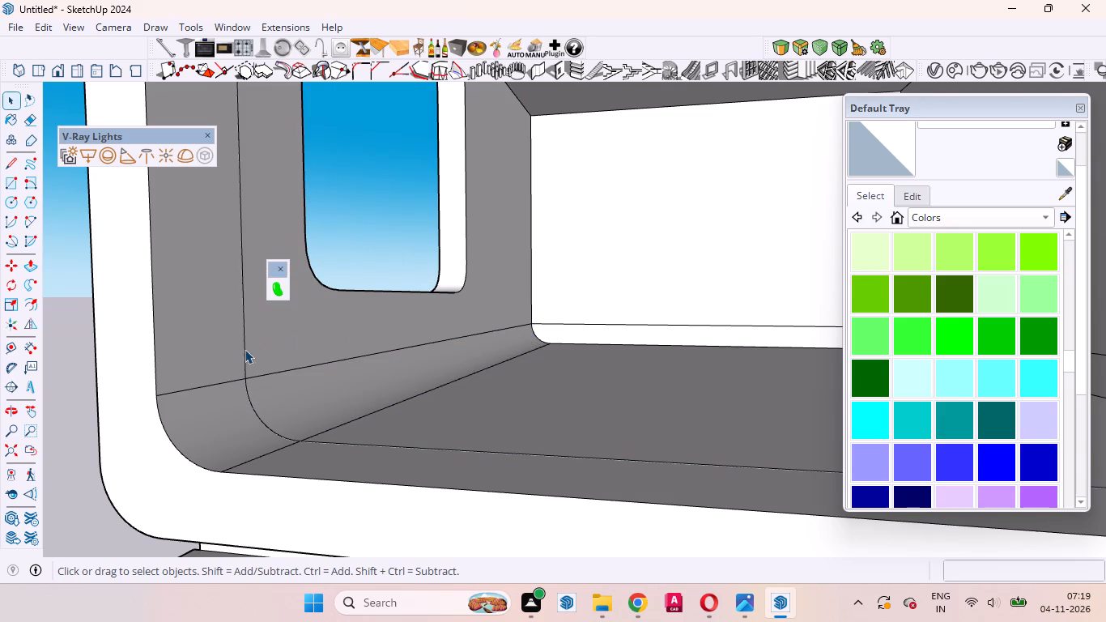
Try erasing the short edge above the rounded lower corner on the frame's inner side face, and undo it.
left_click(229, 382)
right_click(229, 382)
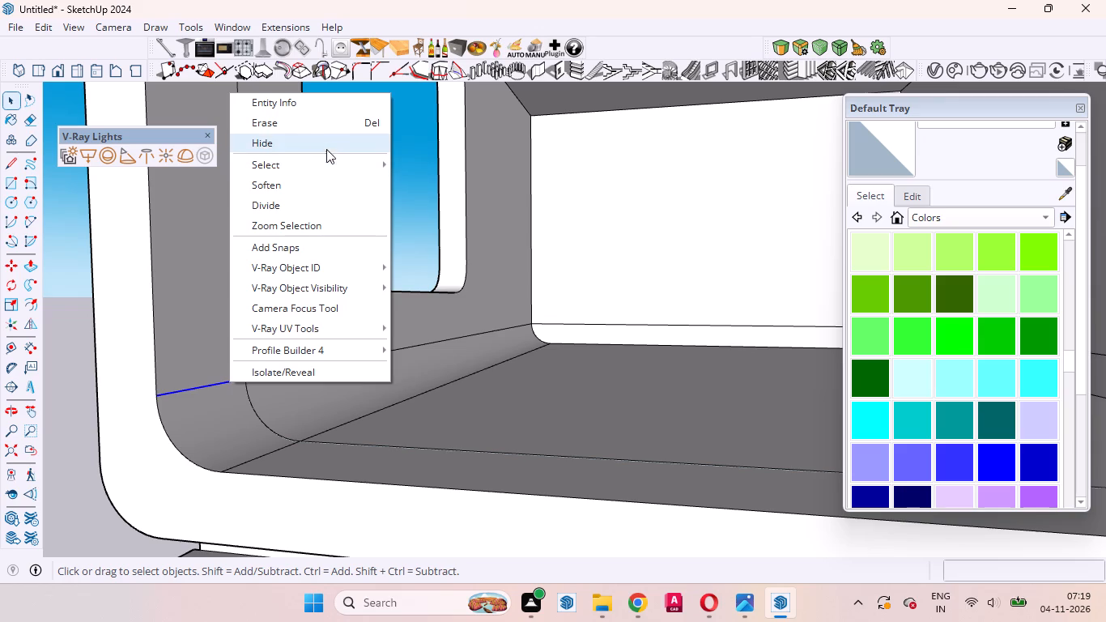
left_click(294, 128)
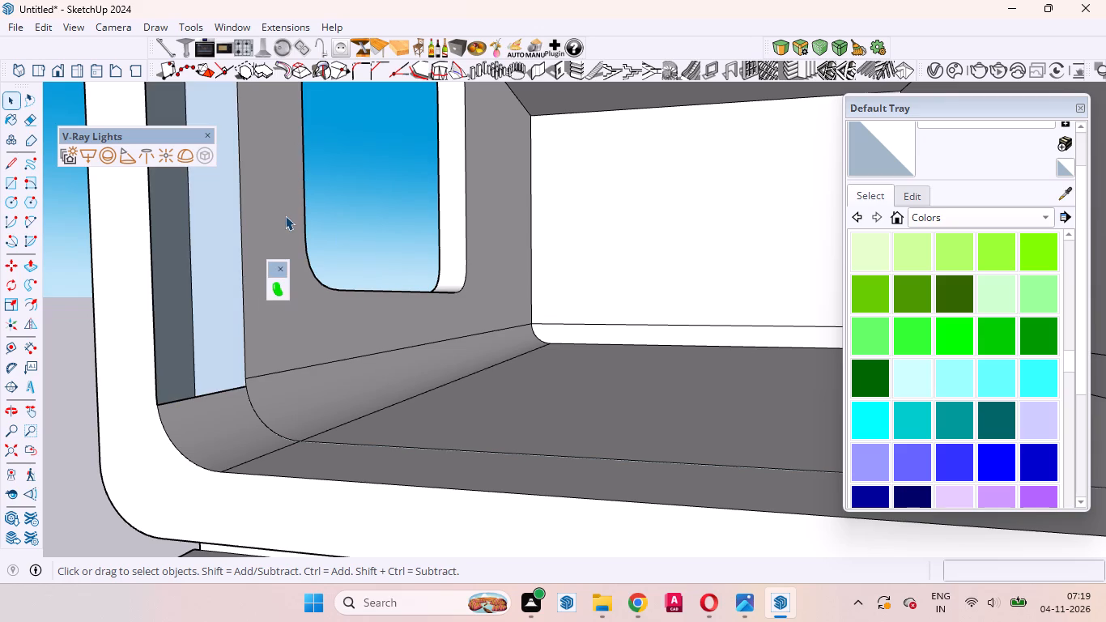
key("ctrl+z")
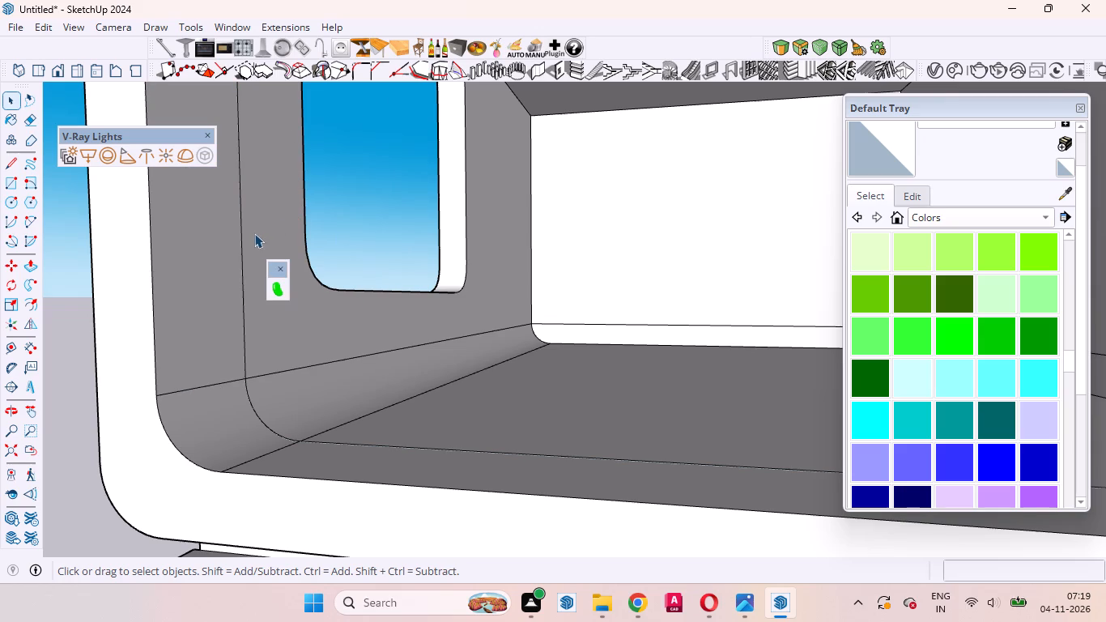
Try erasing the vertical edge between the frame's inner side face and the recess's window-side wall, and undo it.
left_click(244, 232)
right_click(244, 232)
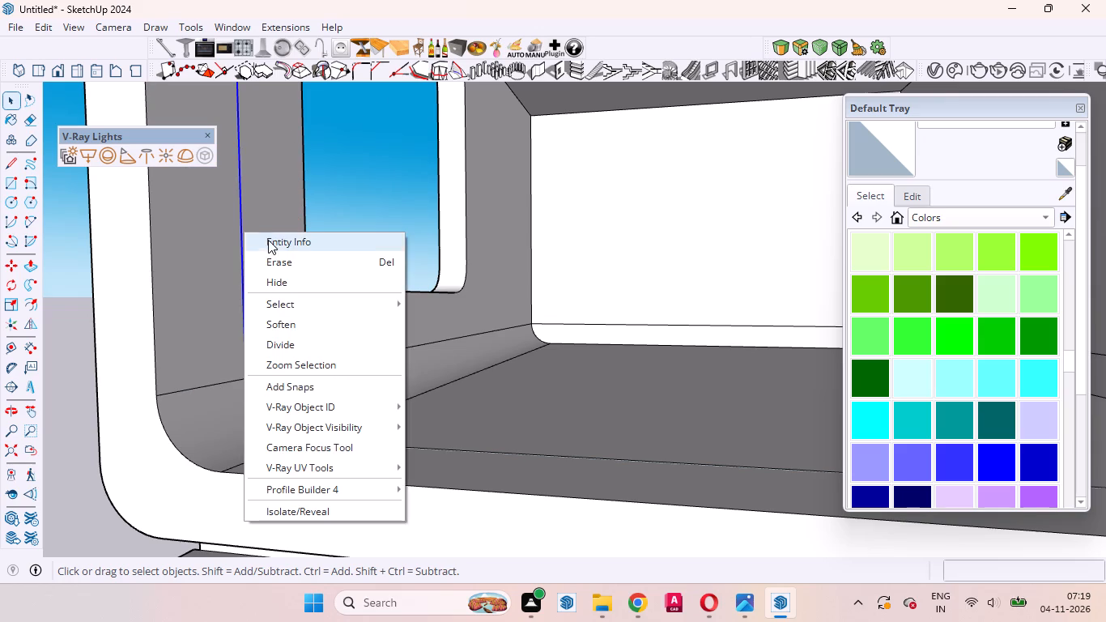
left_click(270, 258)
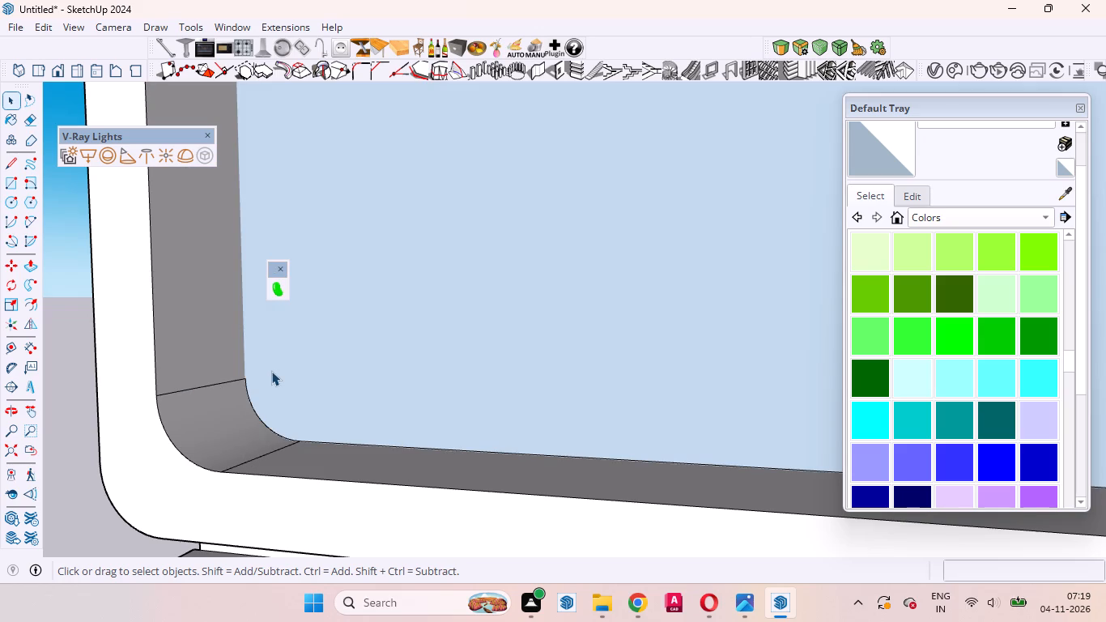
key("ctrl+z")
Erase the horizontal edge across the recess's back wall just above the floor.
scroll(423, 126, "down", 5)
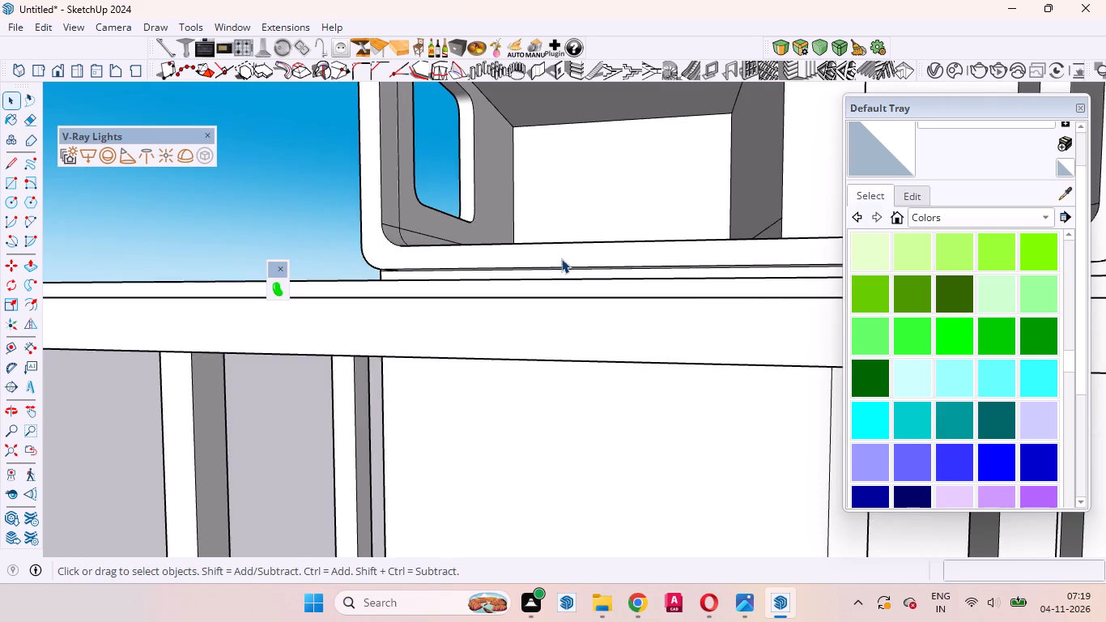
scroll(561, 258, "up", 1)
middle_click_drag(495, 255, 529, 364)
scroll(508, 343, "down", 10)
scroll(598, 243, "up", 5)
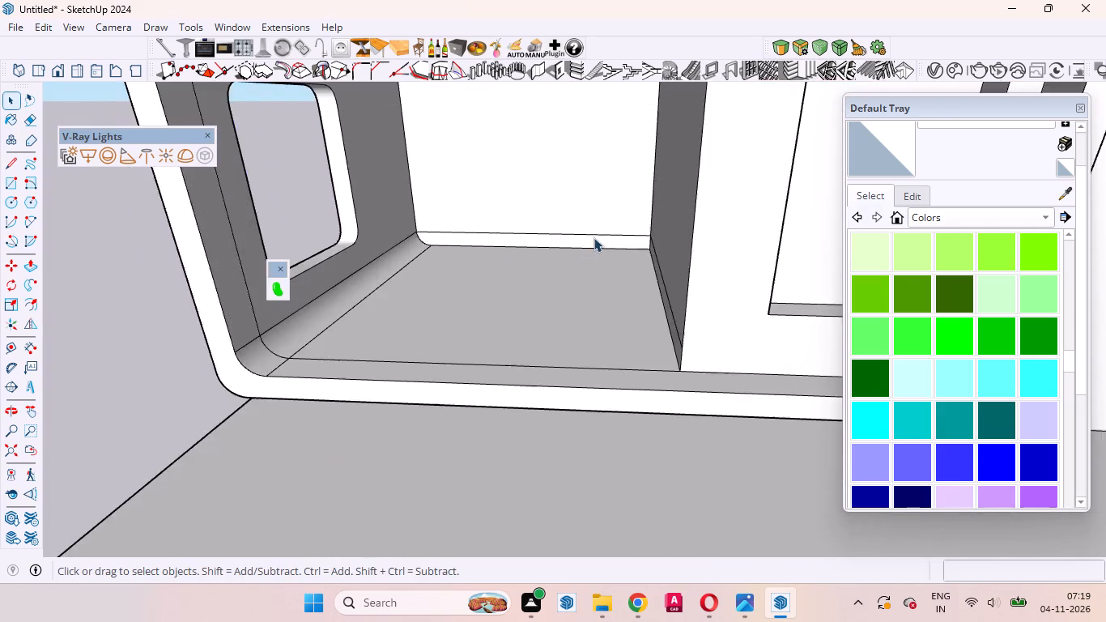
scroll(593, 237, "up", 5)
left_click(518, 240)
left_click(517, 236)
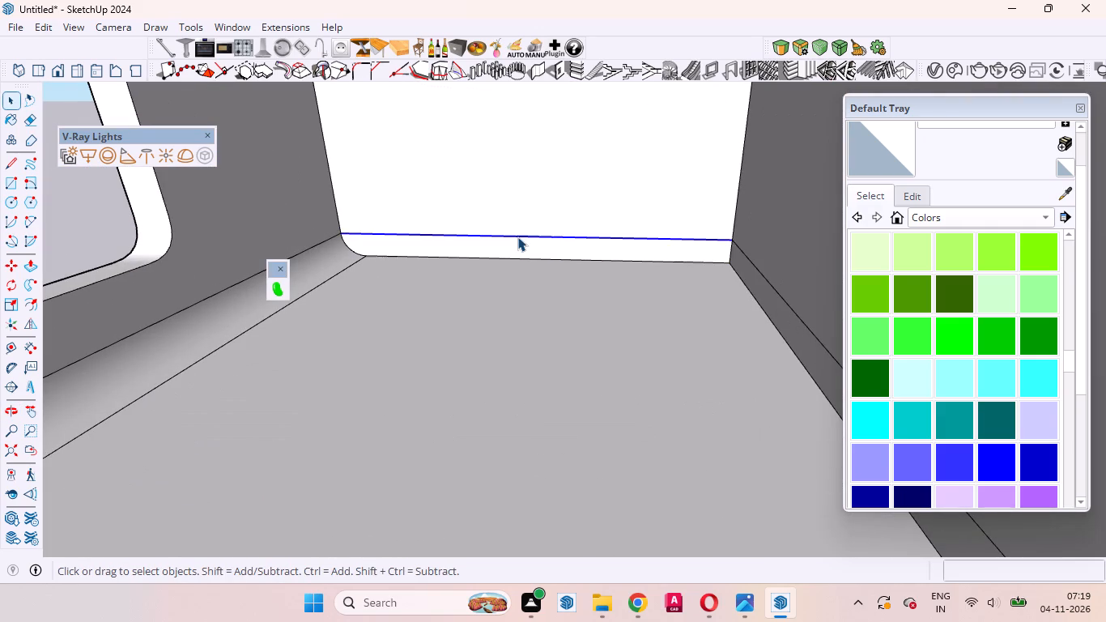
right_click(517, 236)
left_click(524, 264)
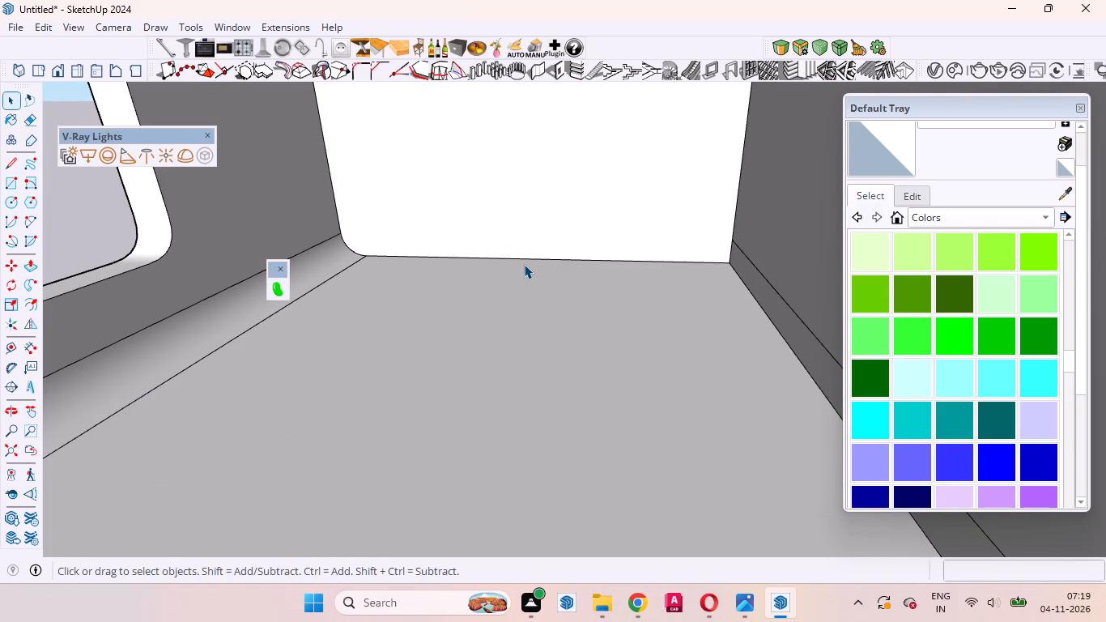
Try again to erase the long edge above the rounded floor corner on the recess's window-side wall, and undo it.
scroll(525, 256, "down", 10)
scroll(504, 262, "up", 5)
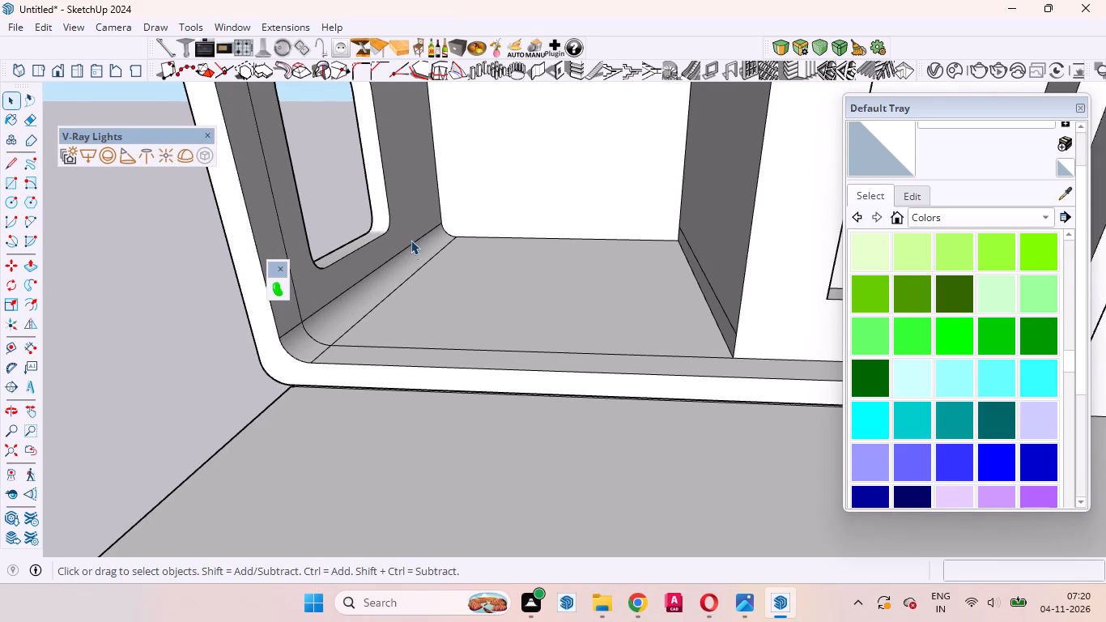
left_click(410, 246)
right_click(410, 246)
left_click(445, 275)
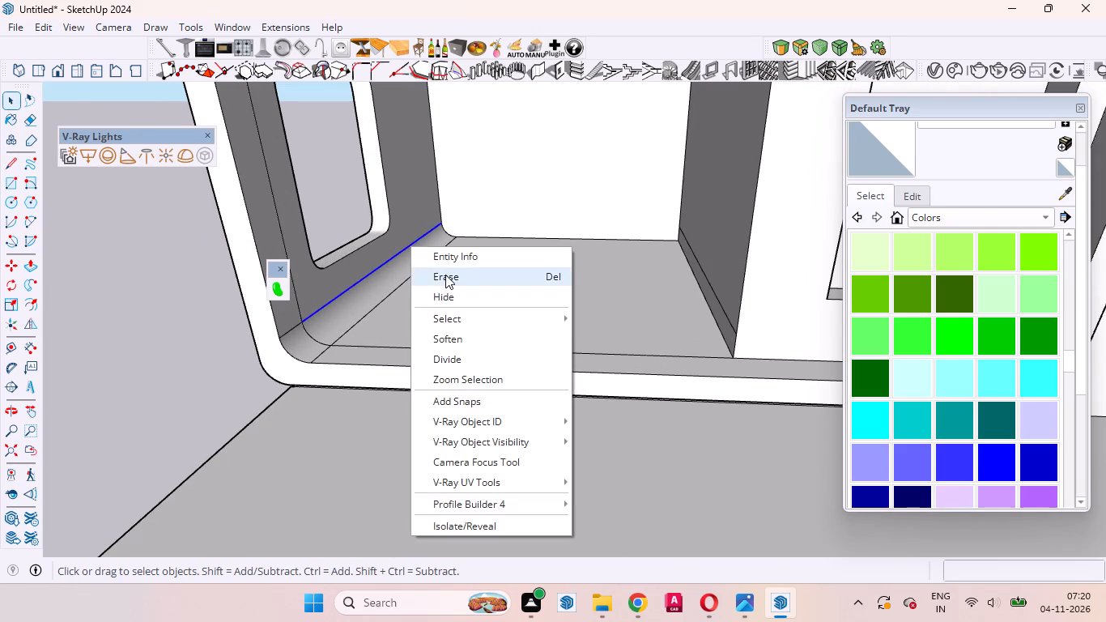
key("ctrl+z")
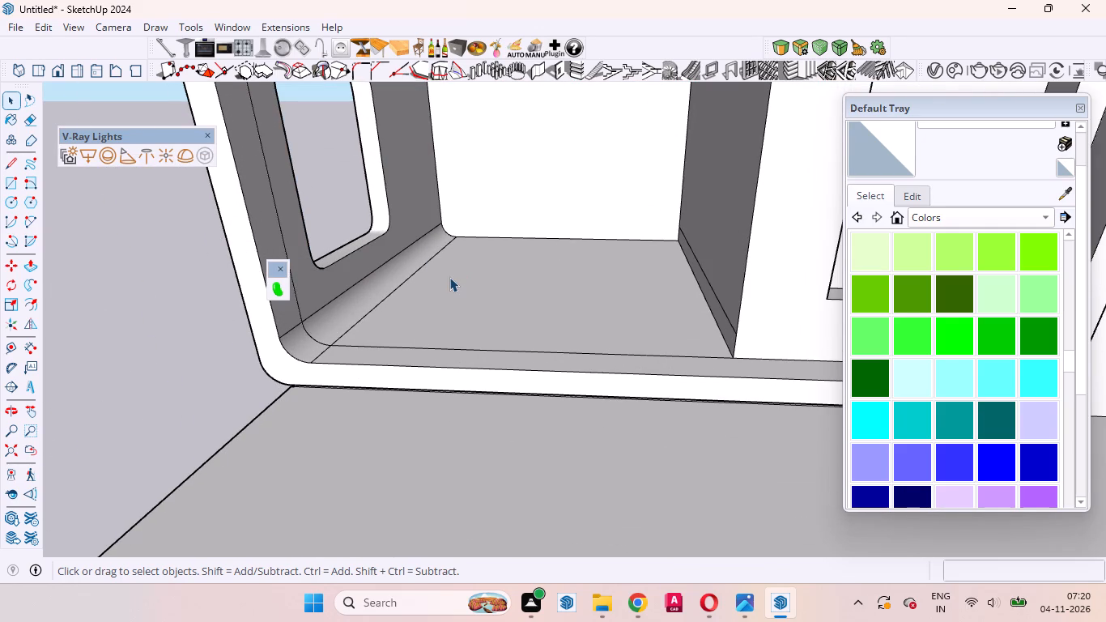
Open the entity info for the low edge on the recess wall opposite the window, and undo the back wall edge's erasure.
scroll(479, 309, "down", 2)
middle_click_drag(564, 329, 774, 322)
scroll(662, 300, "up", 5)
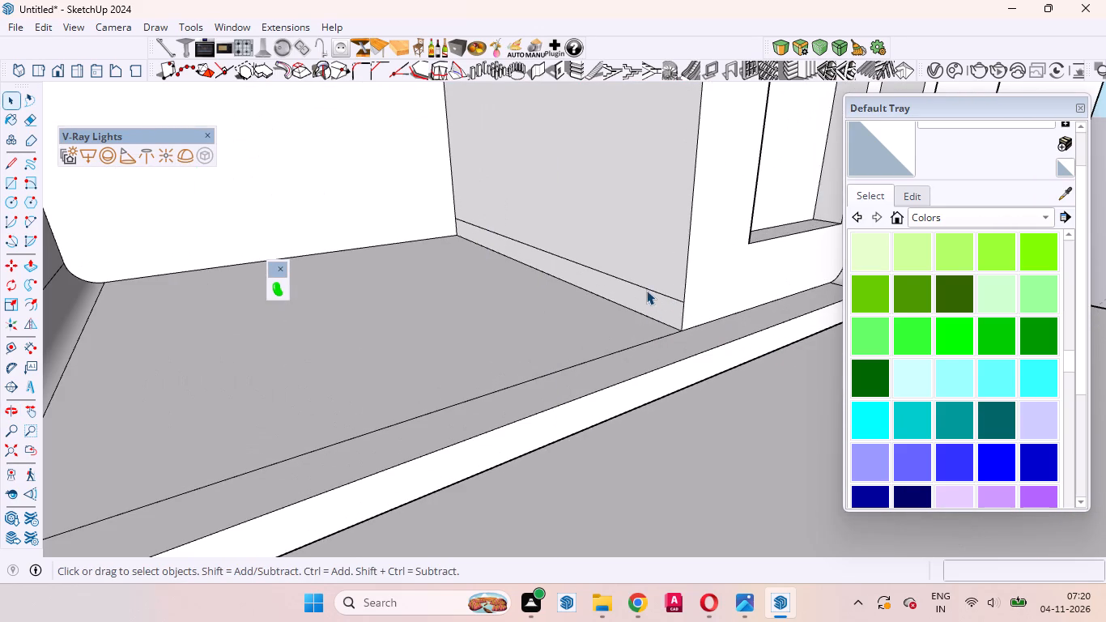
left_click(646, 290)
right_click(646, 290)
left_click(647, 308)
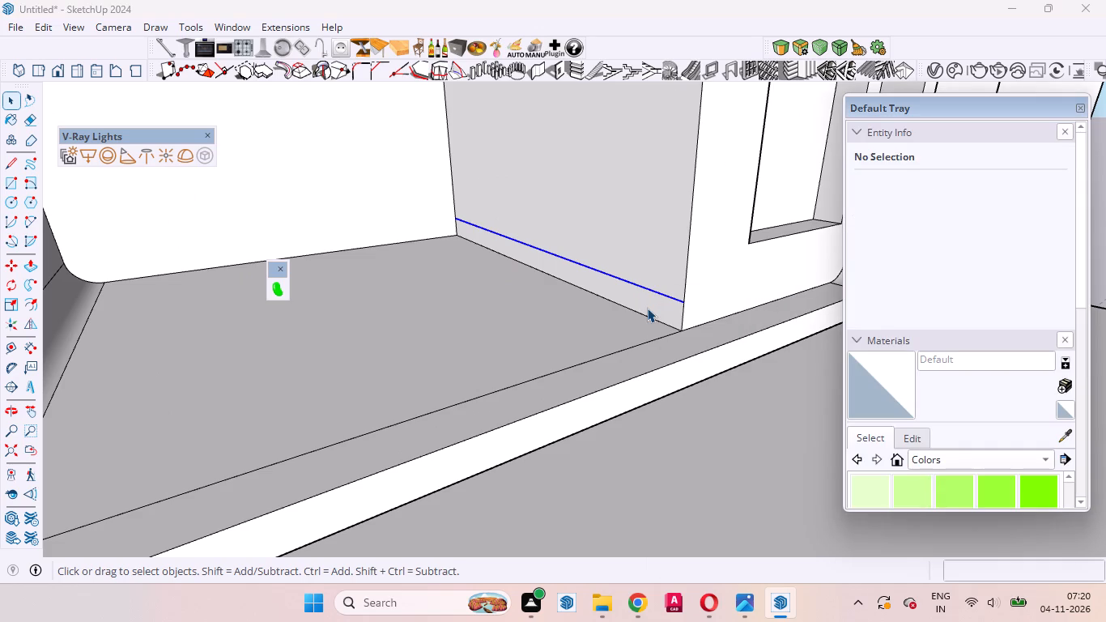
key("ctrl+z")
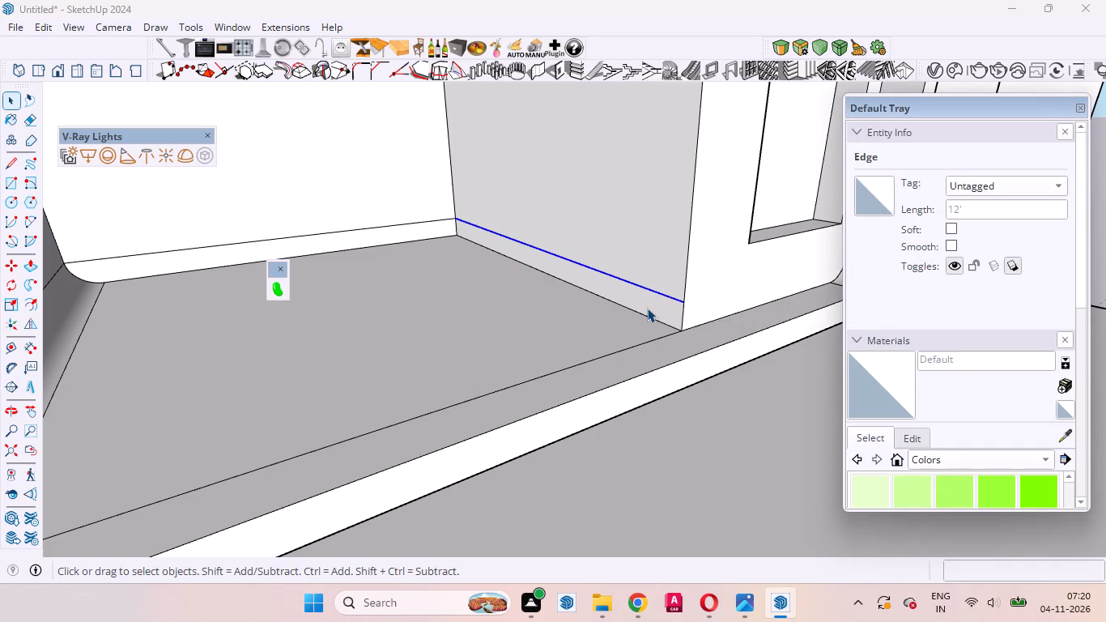
Collapse the entity info and erase the low edge on the recess wall opposite the window.
scroll(973, 176, "up", 4)
scroll(954, 196, "down", 3)
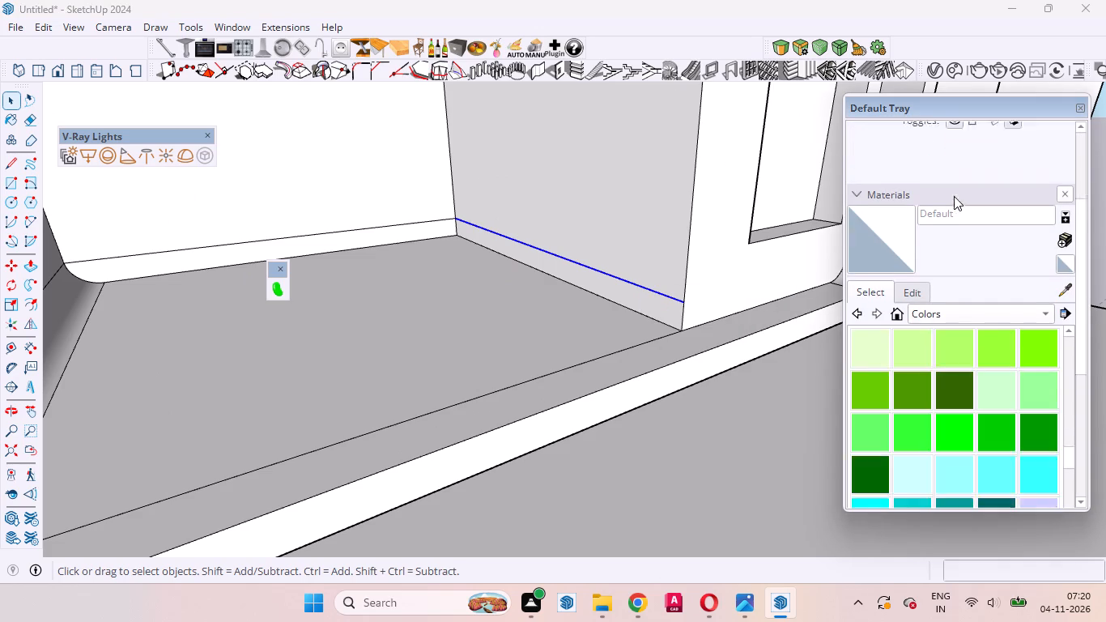
scroll(954, 196, "down", 1)
scroll(915, 258, "up", 6)
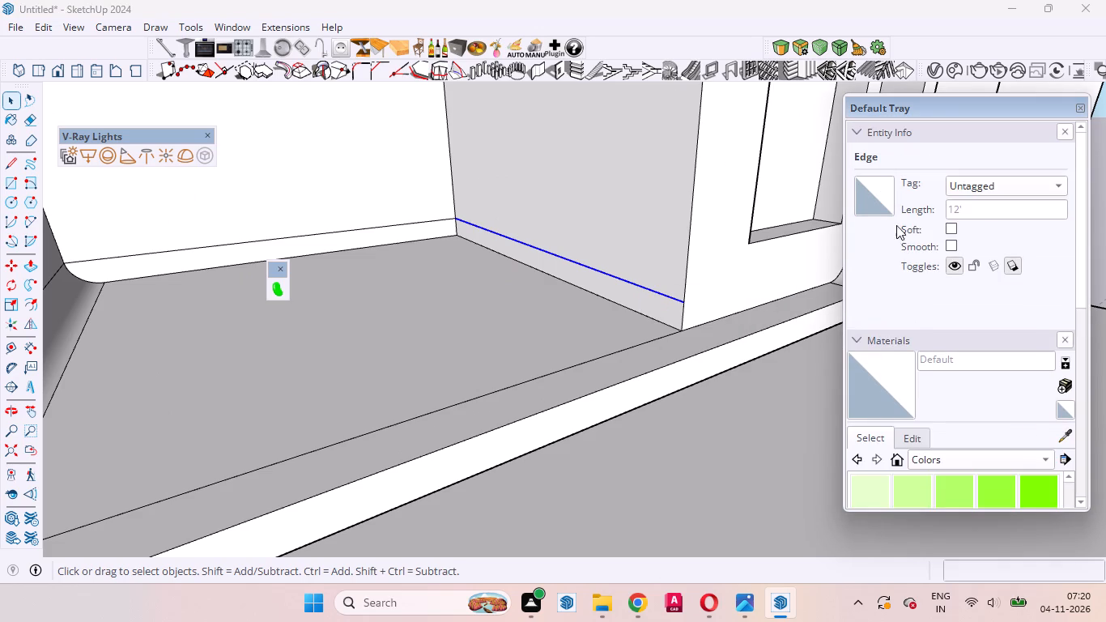
left_click(863, 134)
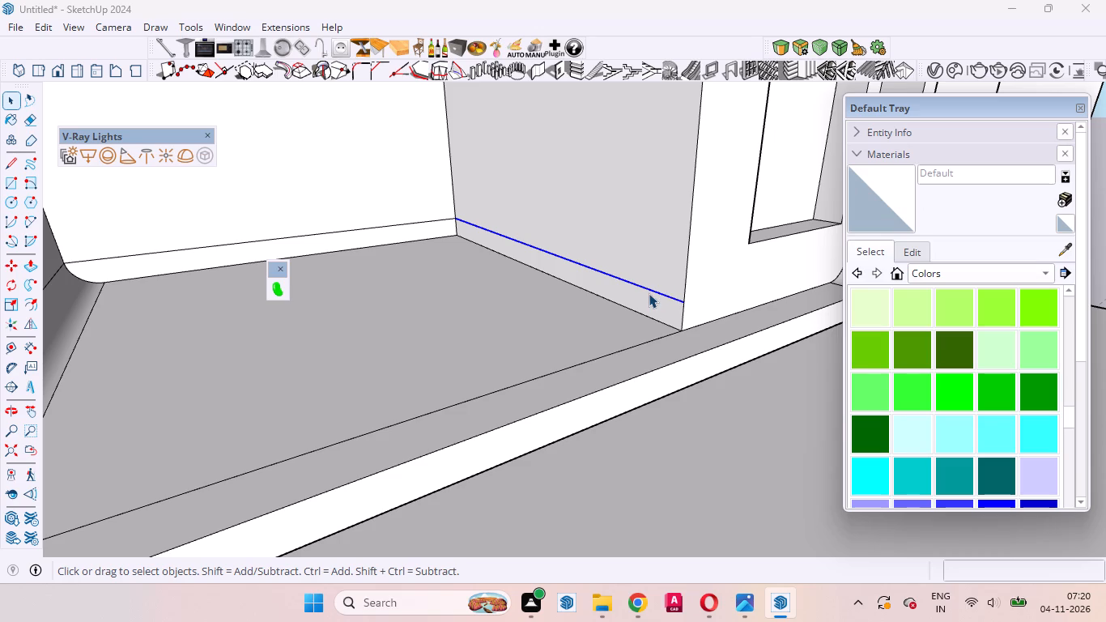
right_click(648, 289)
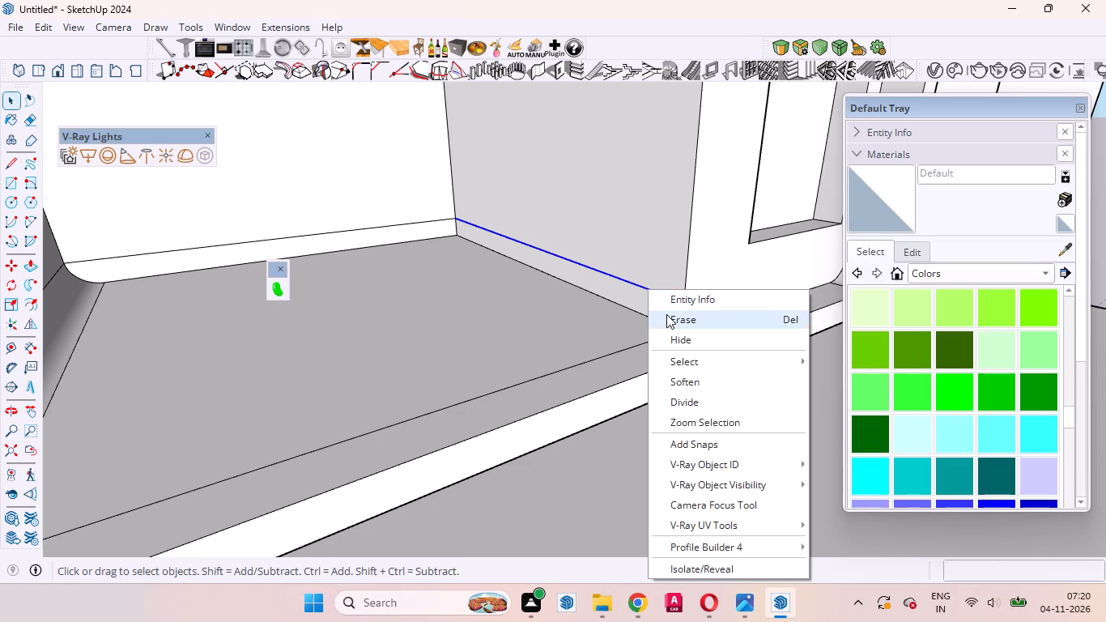
left_click(666, 314)
Erase the horizontal edge across the recess's back wall just above the floor.
left_click(325, 236)
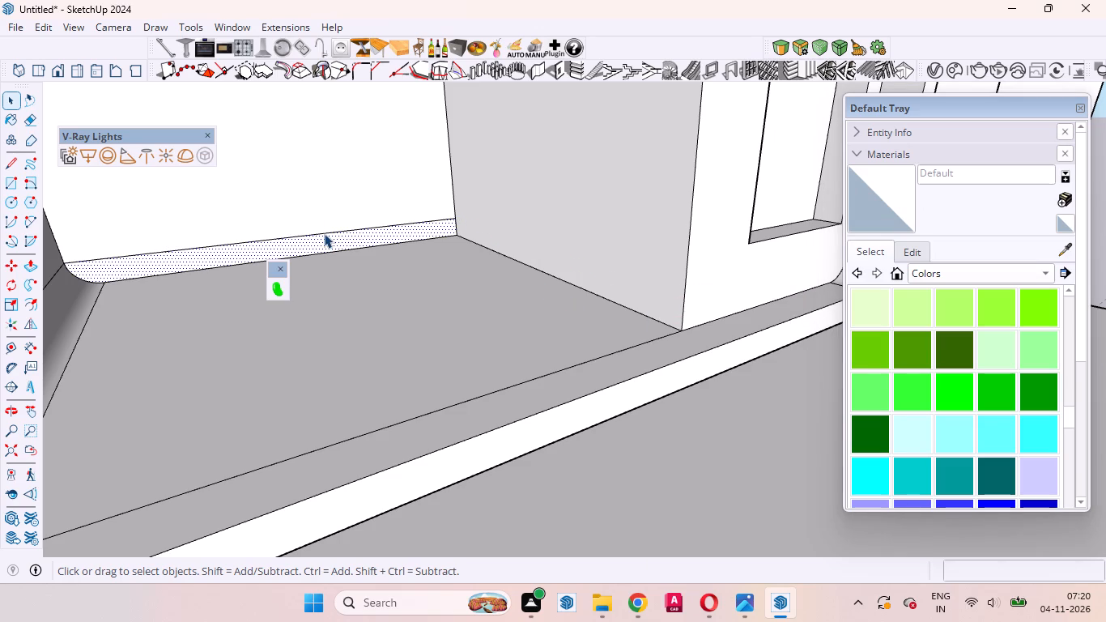
left_click(324, 233)
right_click(324, 233)
left_click(359, 262)
Examine the cleaned recess, the side window and the whole front facade from several angles.
scroll(475, 307, "down", 6)
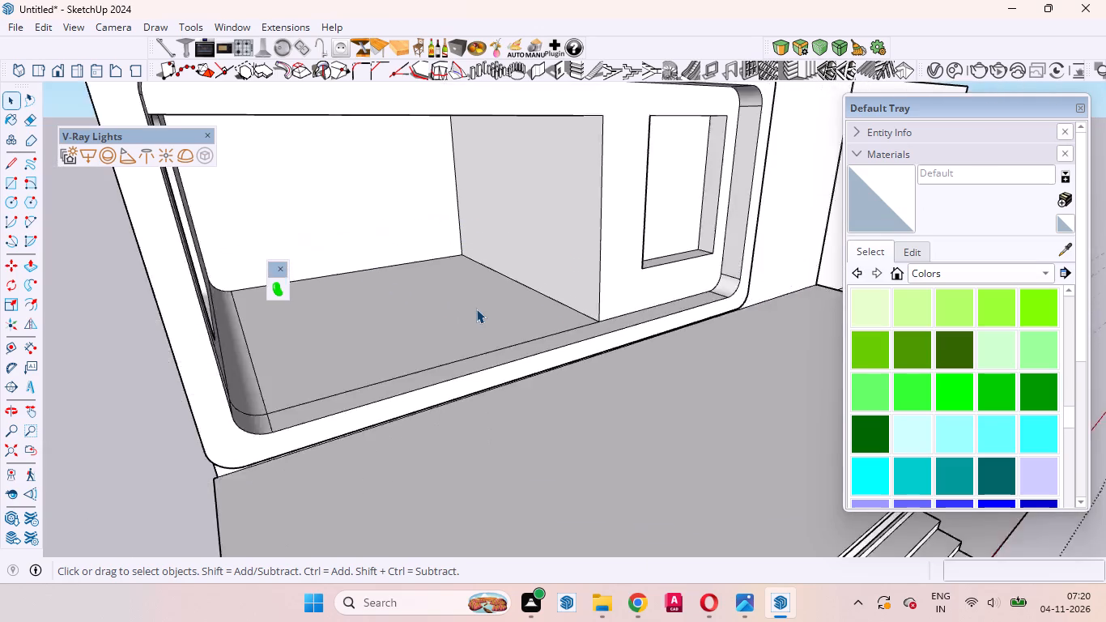
scroll(476, 309, "down", 4)
middle_click_drag(534, 320, 316, 171)
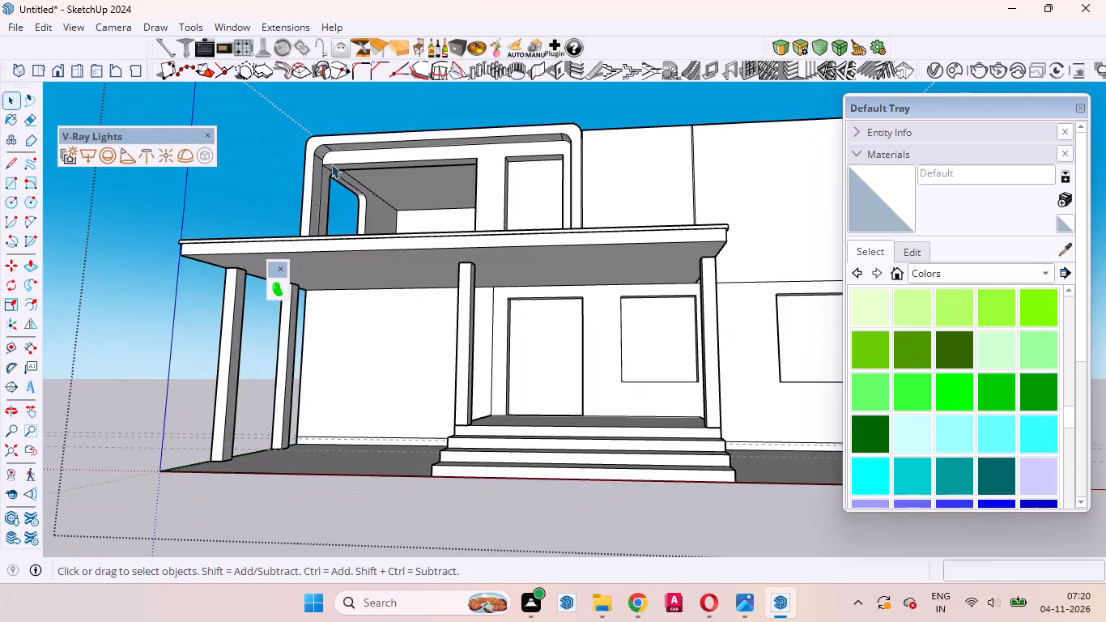
scroll(331, 164, "up", 14)
middle_click_drag(342, 174, 200, 206)
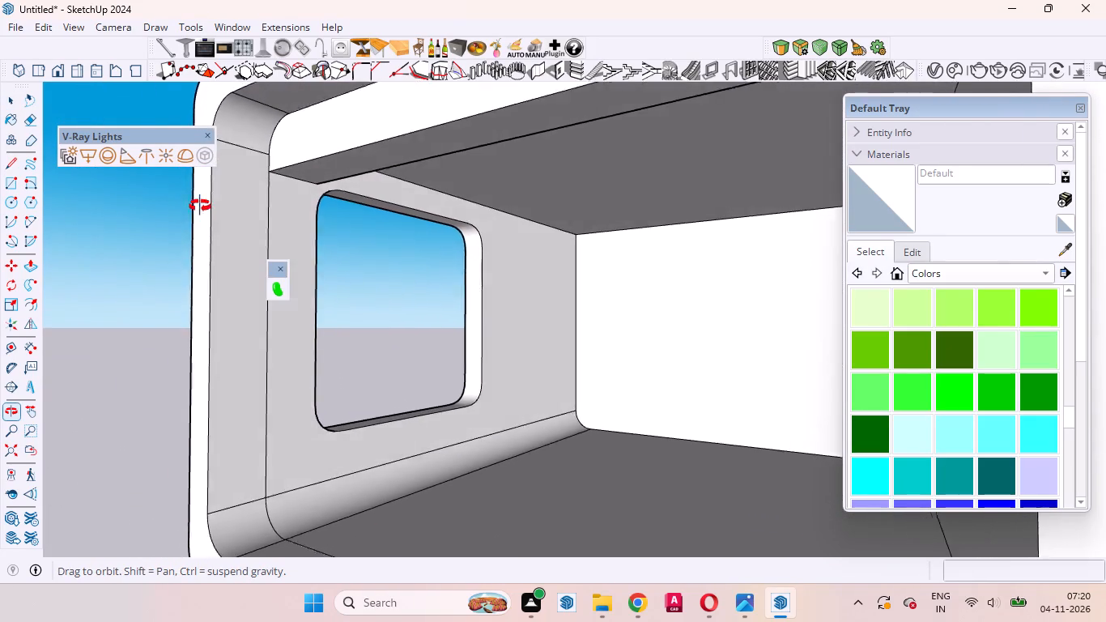
middle_click_drag(200, 206, 361, 207)
scroll(361, 207, "down", 11)
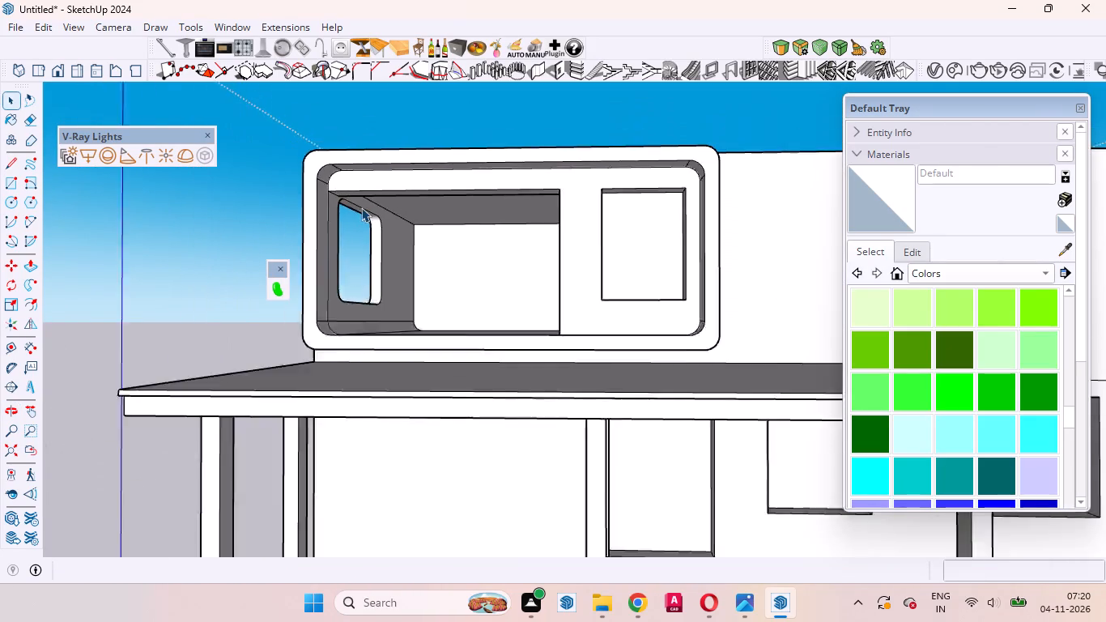
scroll(534, 193, "up", 4)
left_click(559, 224)
scroll(566, 240, "up", 1)
middle_click_drag(568, 249, 578, 283)
scroll(572, 279, "down", 7)
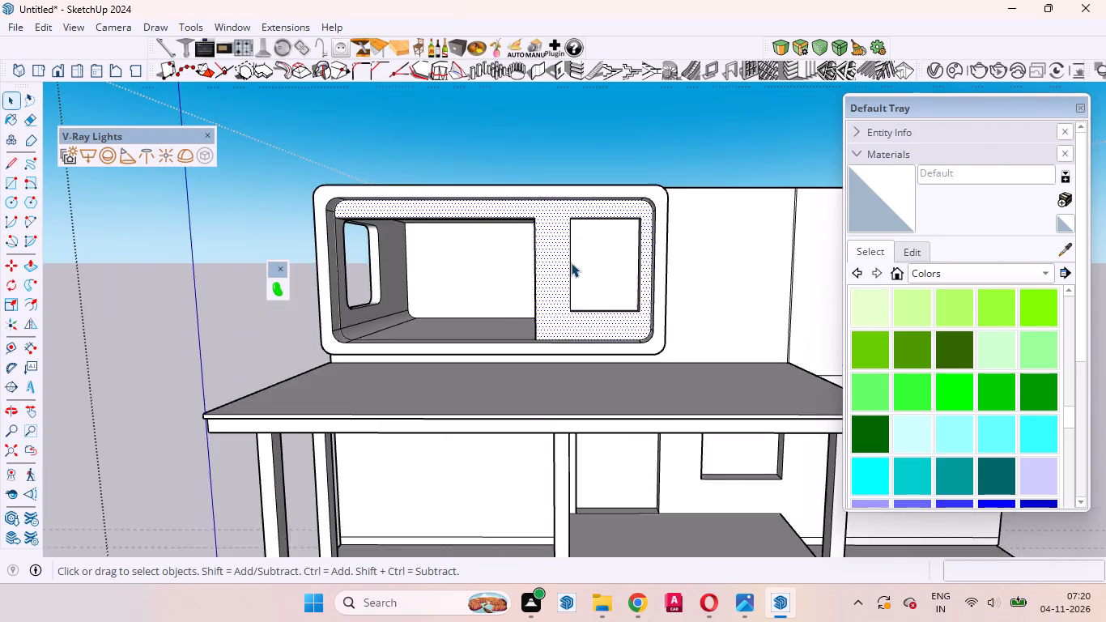
scroll(571, 262, "down", 7)
middle_click_drag(589, 339, 578, 292)
scroll(678, 233, "up", 3)
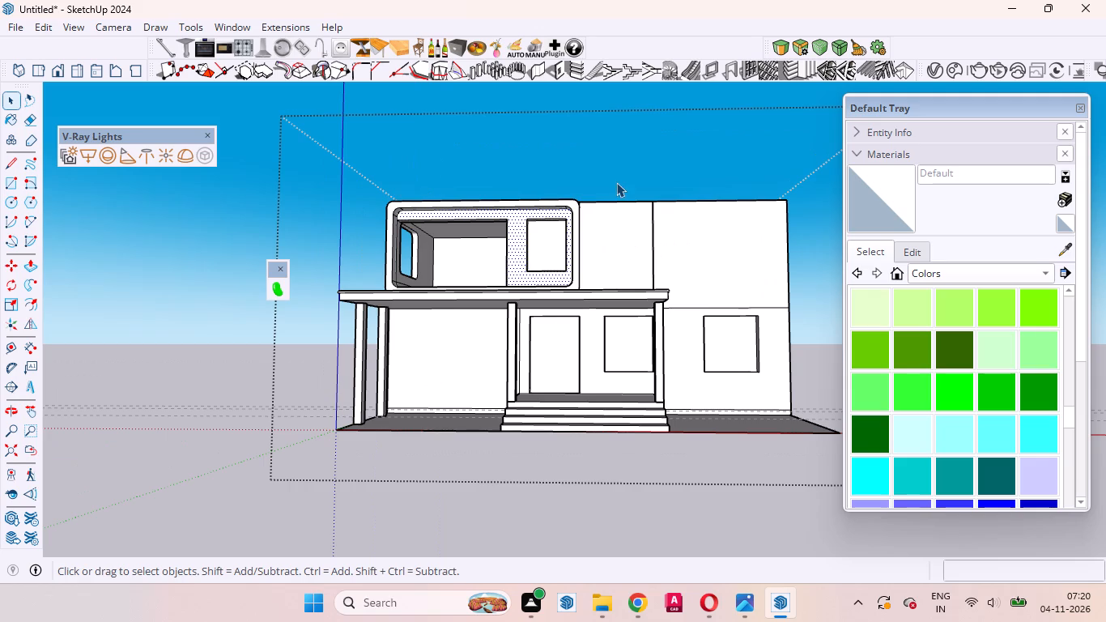
left_click(616, 182)
middle_click_drag(630, 238, 644, 292)
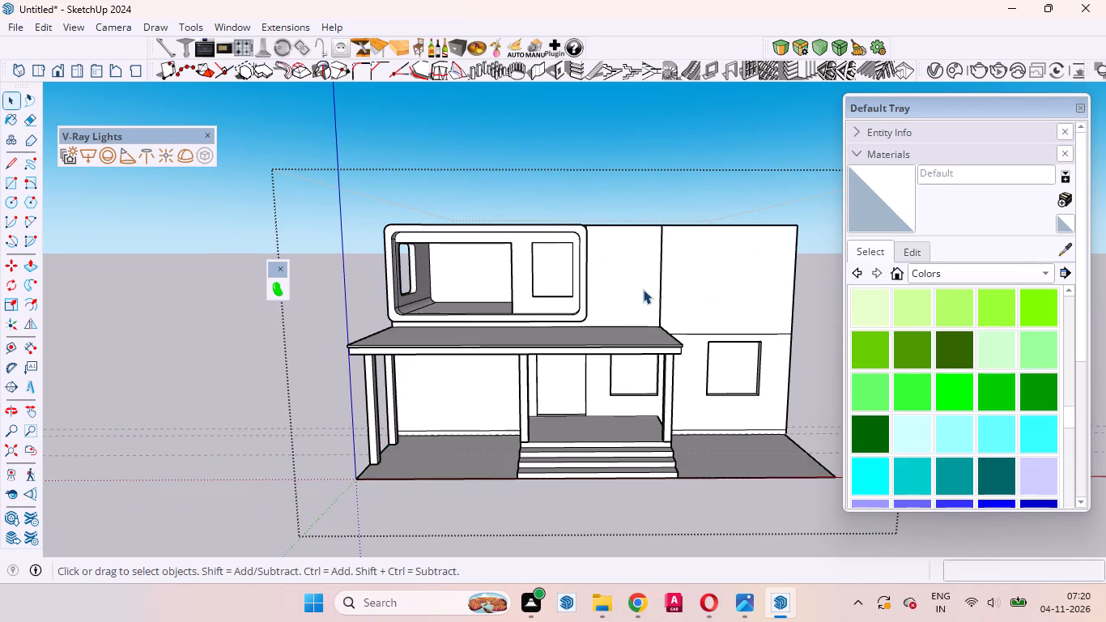
middle_click_drag(564, 322, 538, 275)
scroll(538, 275, "up", 1)
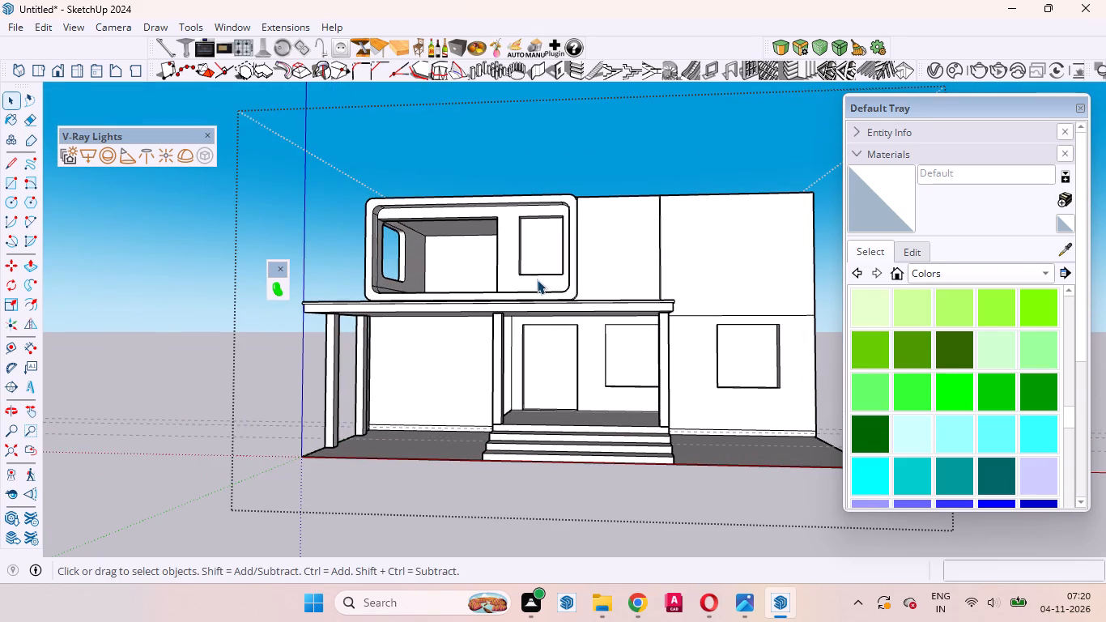
scroll(537, 279, "down", 3)
middle_click_drag(627, 283, 579, 315)
middle_click(579, 315)
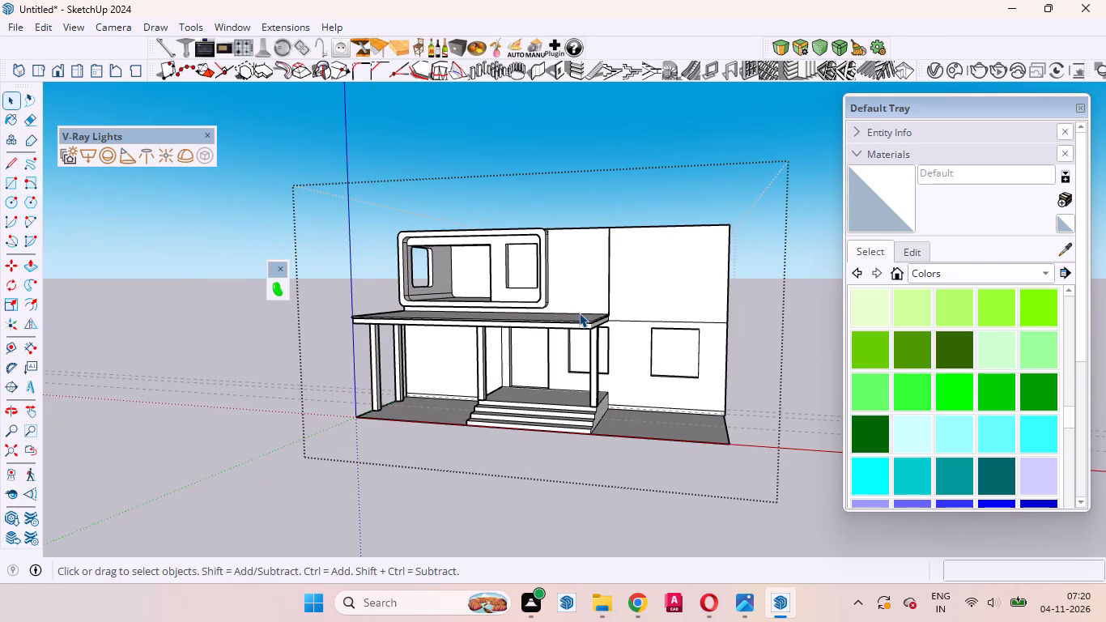
Erase the vertical edge dividing the upper front wall beside the round-cornered frame.
scroll(598, 301, "up", 3)
left_click(613, 269)
right_click(613, 269)
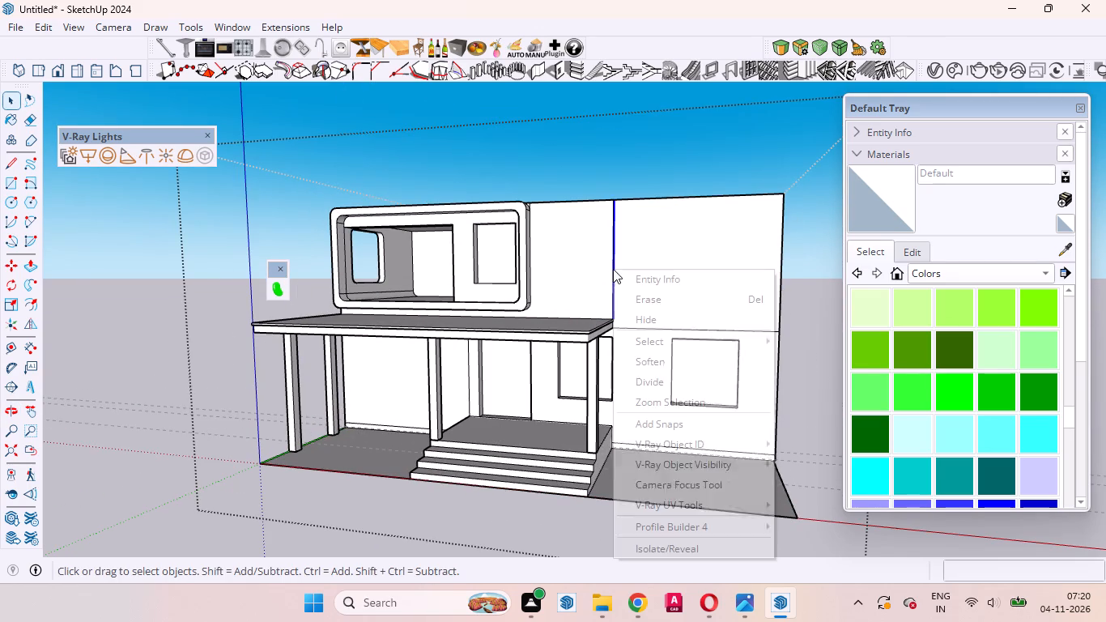
left_click(625, 293)
scroll(614, 269, "up", 1)
left_click(614, 269)
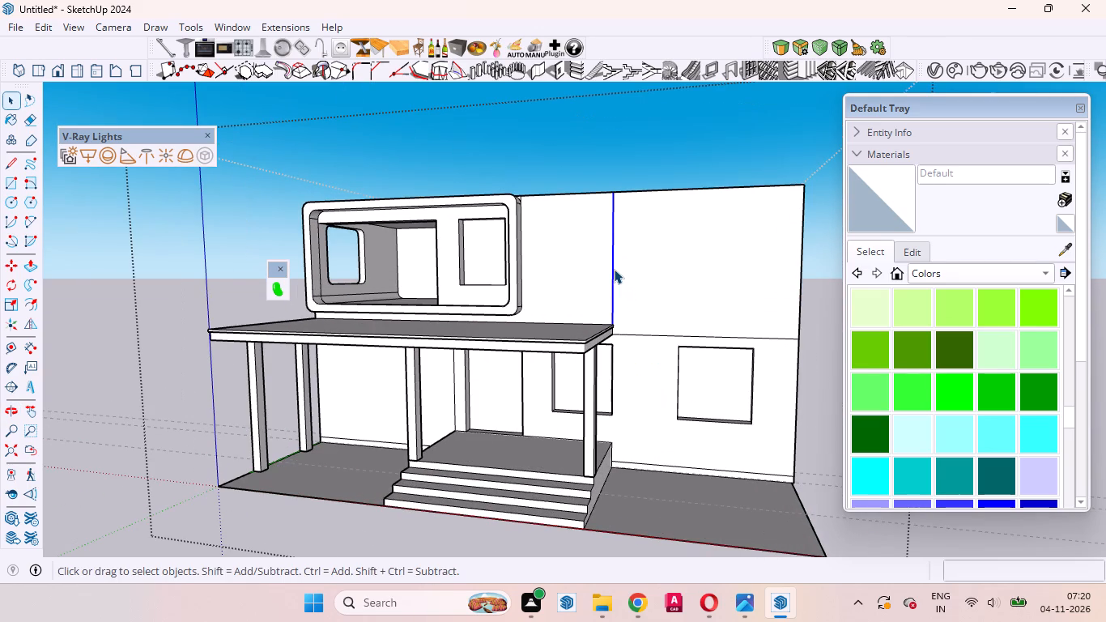
right_click(614, 269)
left_click(623, 305)
Examine the merged upper wall, the porch roof's corner and the horizontal edge between the storeys.
scroll(619, 302, "up", 4)
middle_click_drag(610, 300, 610, 302)
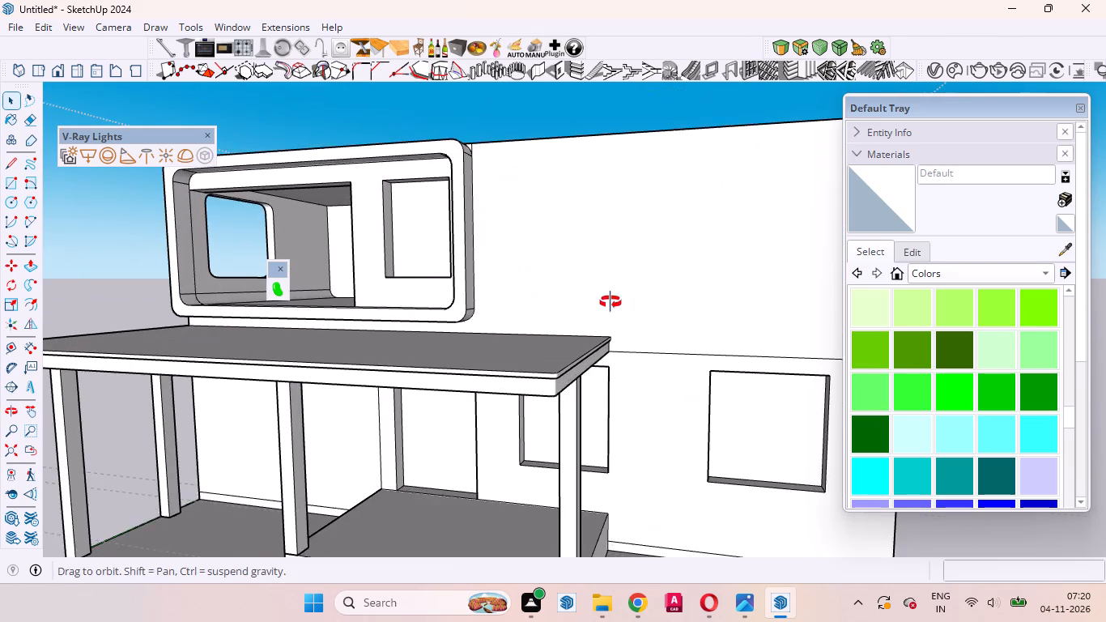
middle_click_drag(610, 302, 643, 311)
scroll(643, 311, "up", 1)
scroll(610, 311, "down", 11)
middle_click_drag(658, 299, 624, 262)
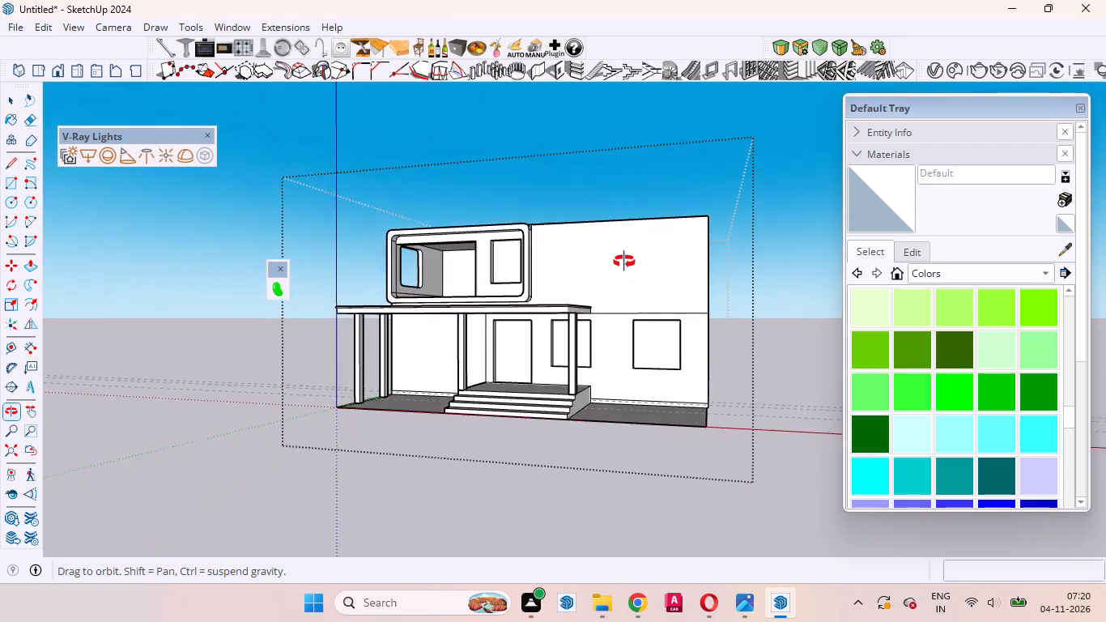
middle_click_drag(624, 262, 653, 260)
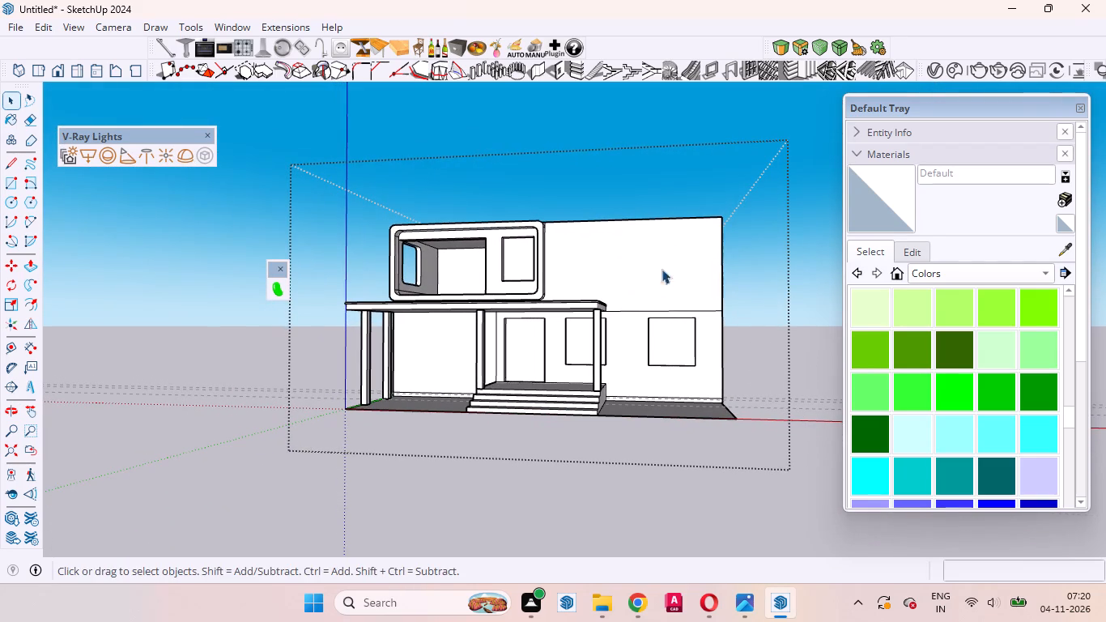
middle_click_drag(721, 315, 699, 324)
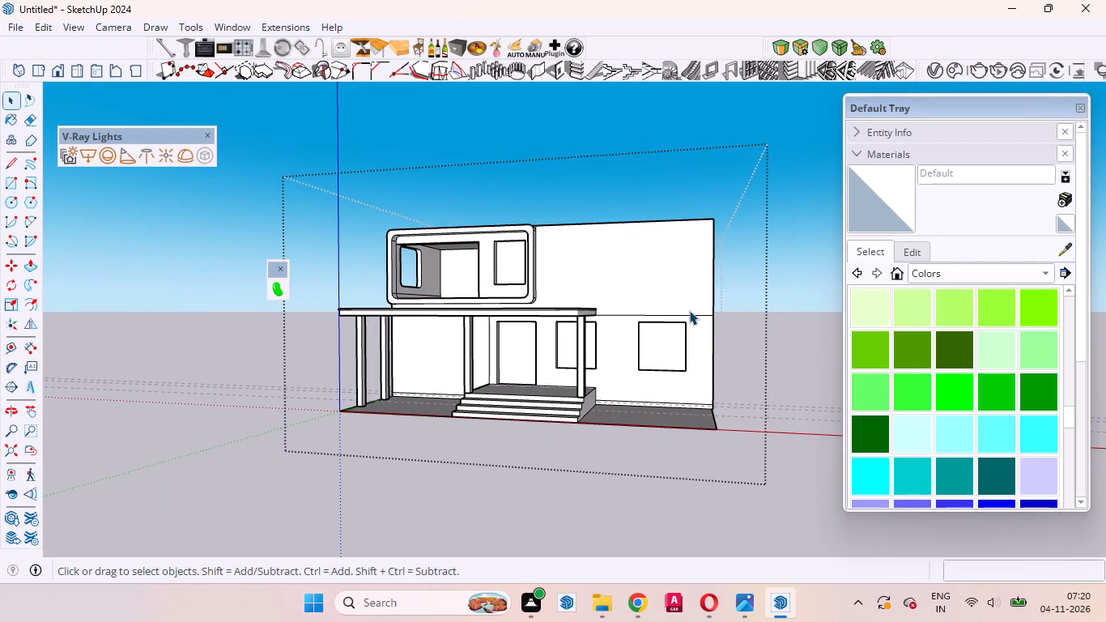
scroll(689, 310, "up", 1)
scroll(689, 310, "down", 1)
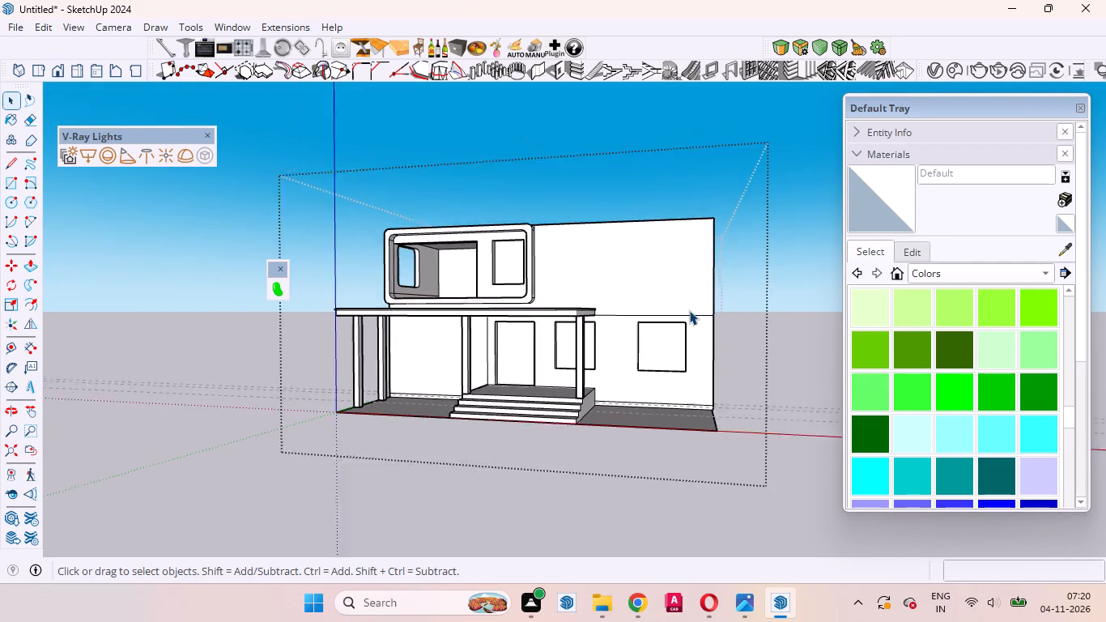
scroll(689, 310, "down", 1)
scroll(629, 308, "up", 20)
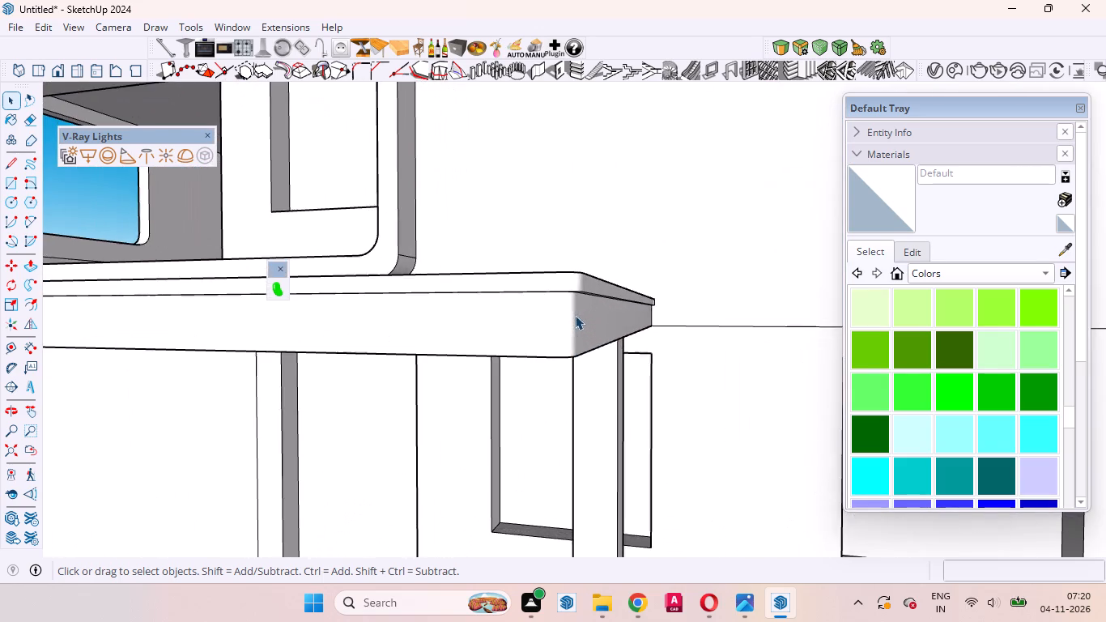
scroll(575, 315, "up", 4)
middle_click_drag(606, 317, 662, 414)
scroll(614, 392, "down", 14)
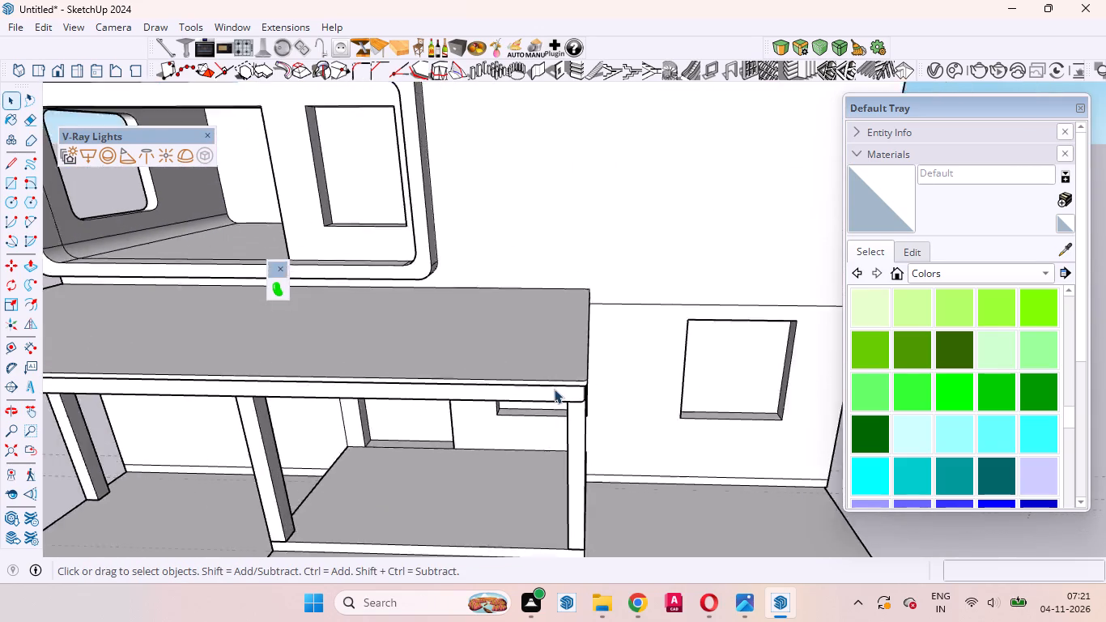
scroll(554, 389, "down", 6)
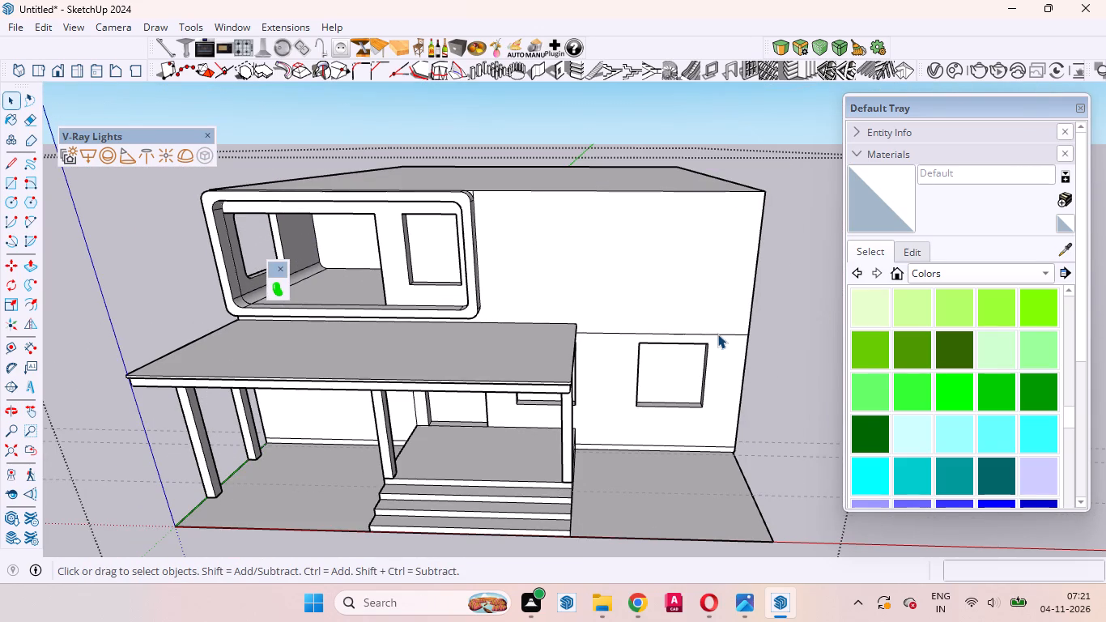
Place a guide 16" above the horizontal edge between the storeys on the upper front wall.
scroll(717, 334, "up", 1)
middle_click_drag(717, 334, 708, 331)
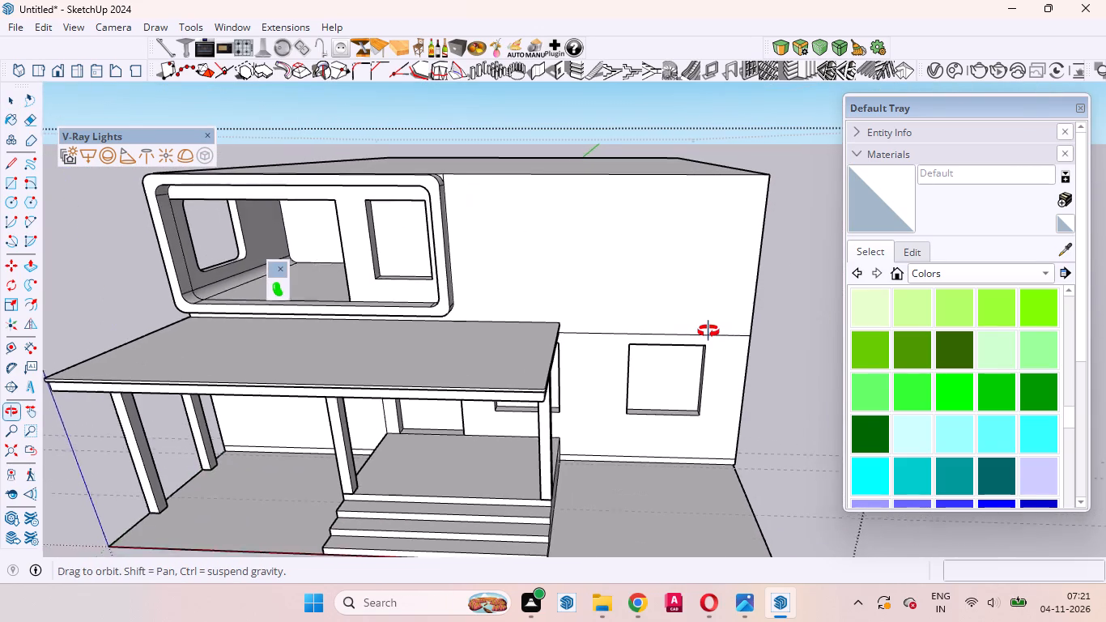
middle_click_drag(708, 331, 629, 340)
scroll(630, 340, "up", 4)
middle_click_drag(627, 343, 567, 337)
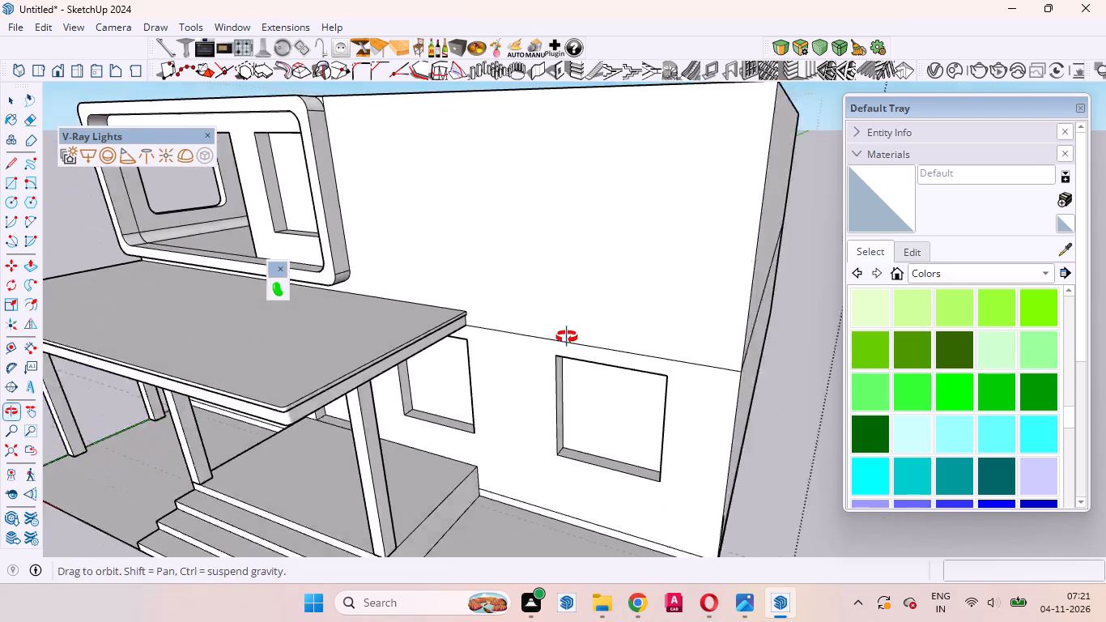
middle_click_drag(567, 337, 558, 334)
left_click(572, 339)
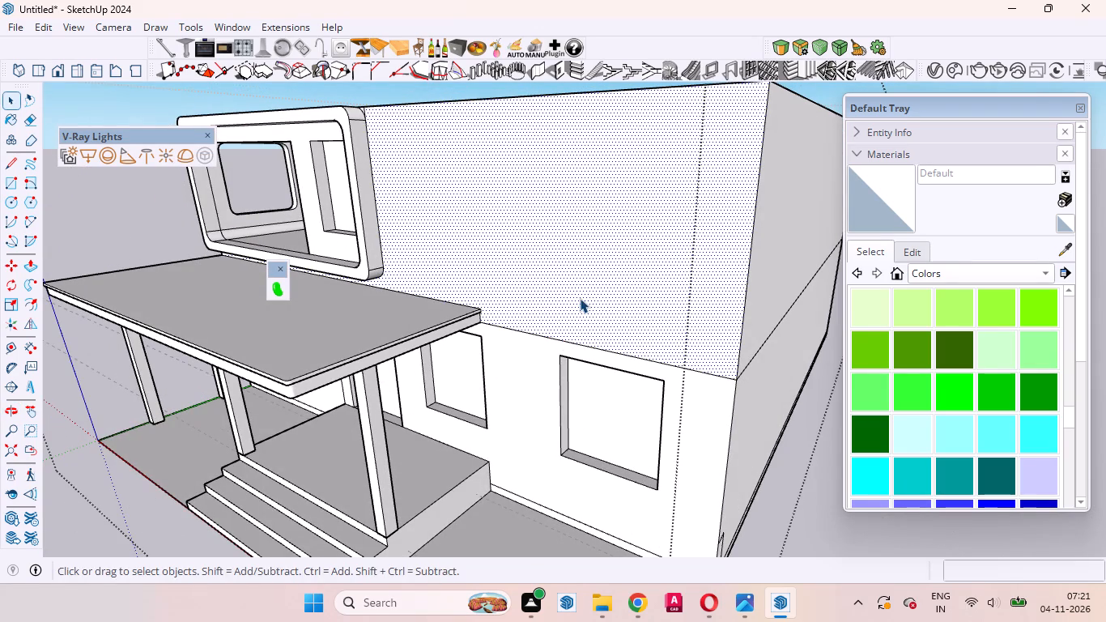
key("t")
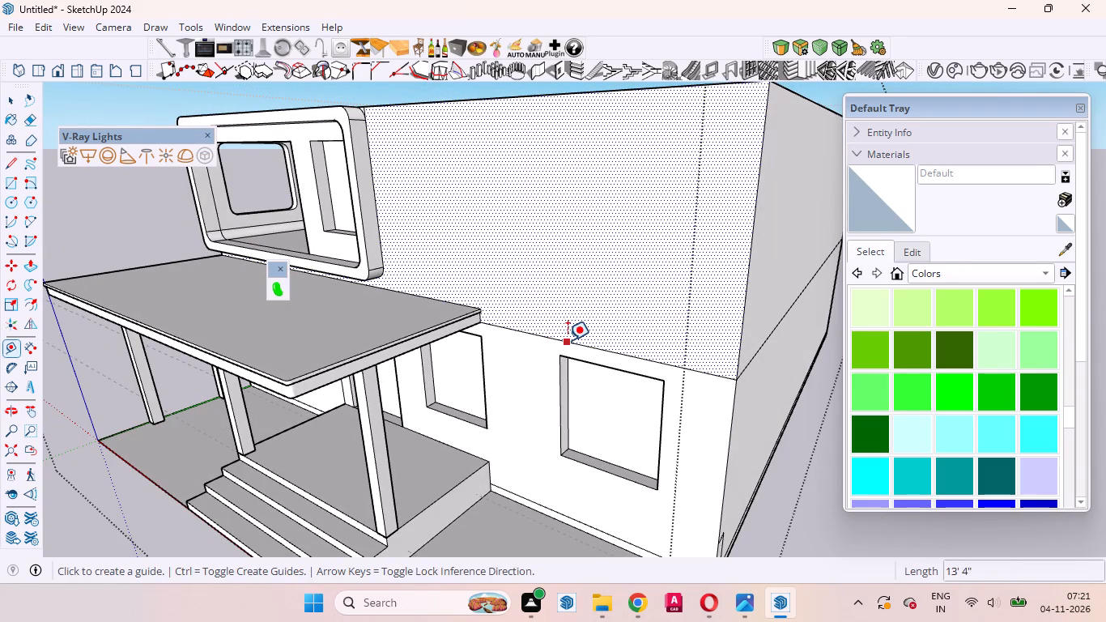
left_click(568, 340)
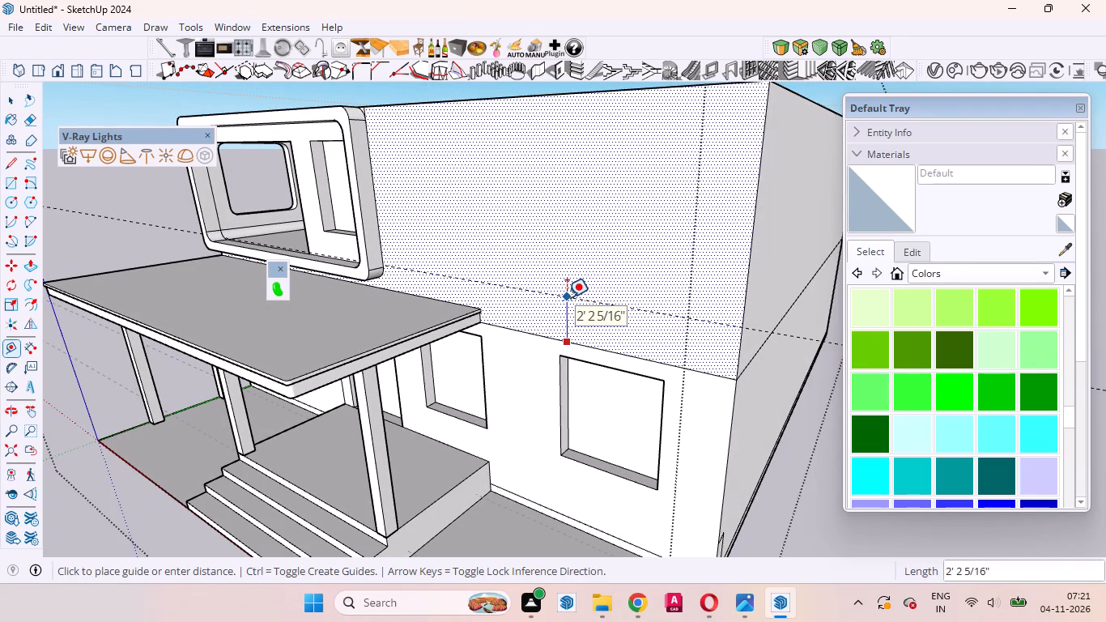
key("1")
key("6")
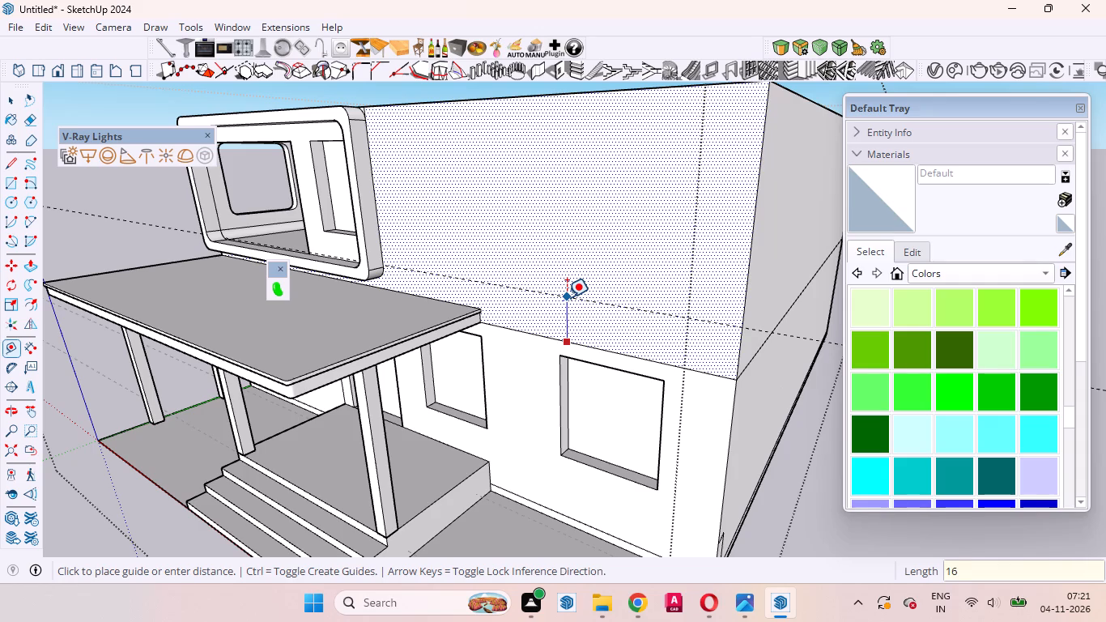
key("Return")
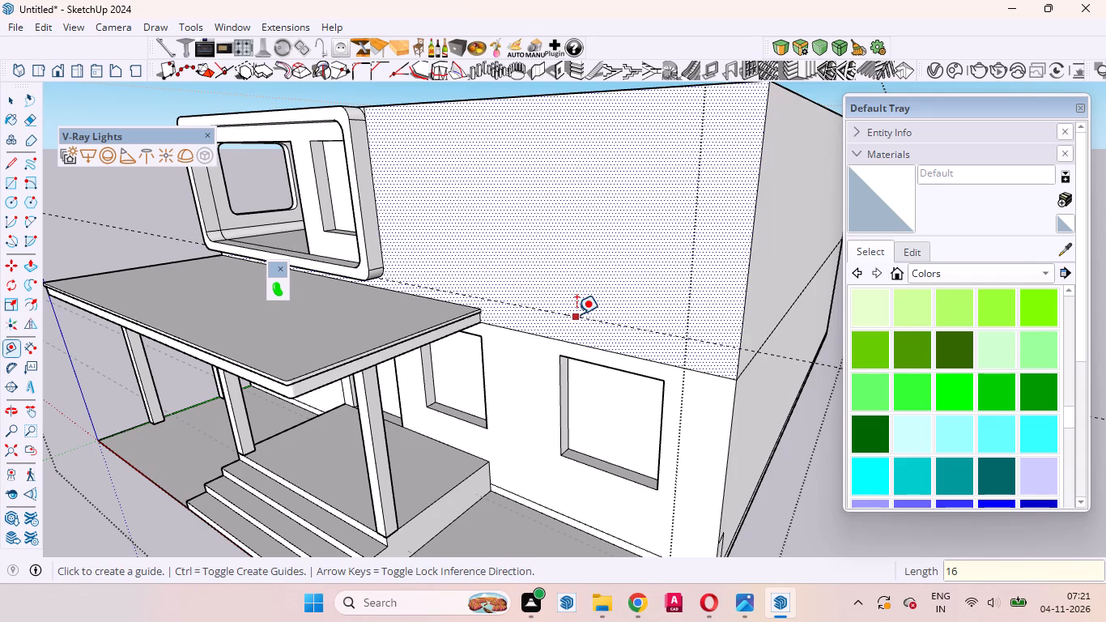
Place a horizontal guide 2' above the edge between the storeys on the upper front wall.
left_click(576, 314)
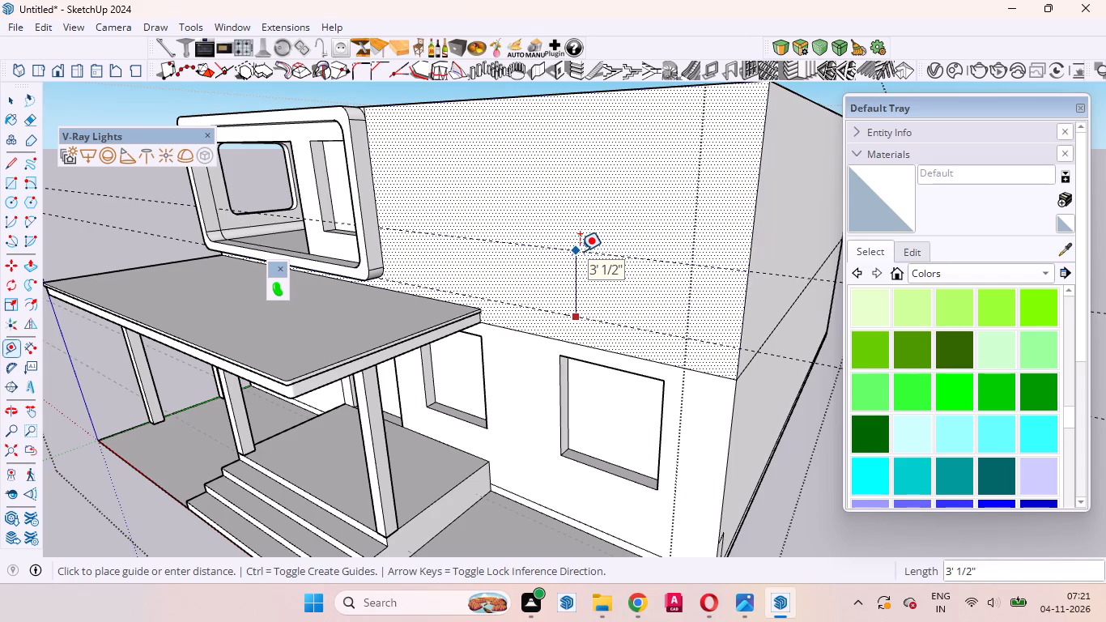
key("space")
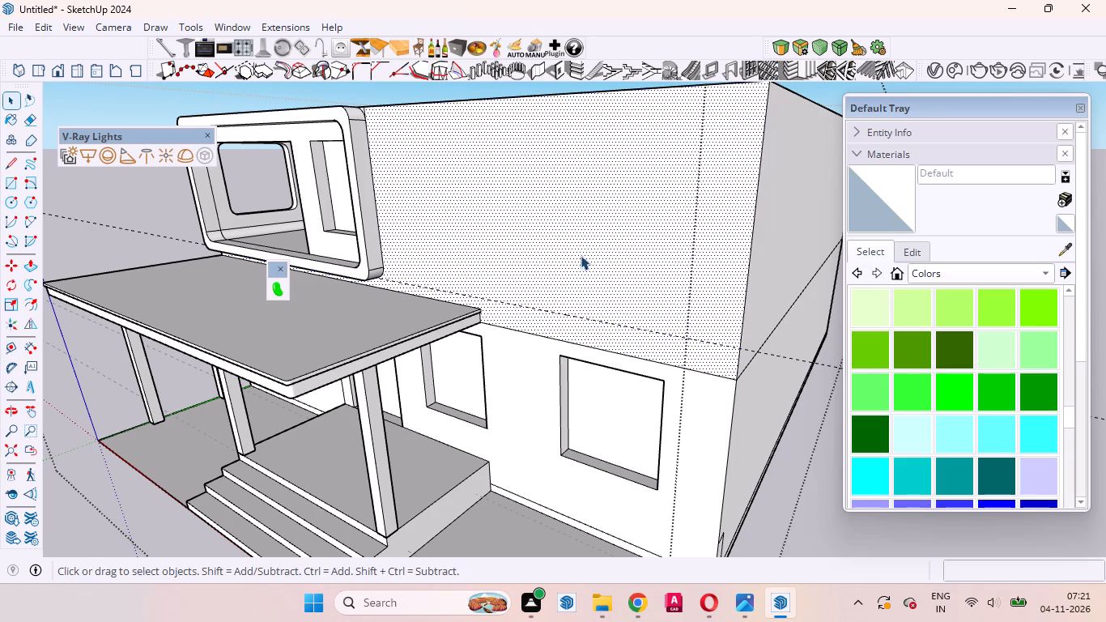
key("t")
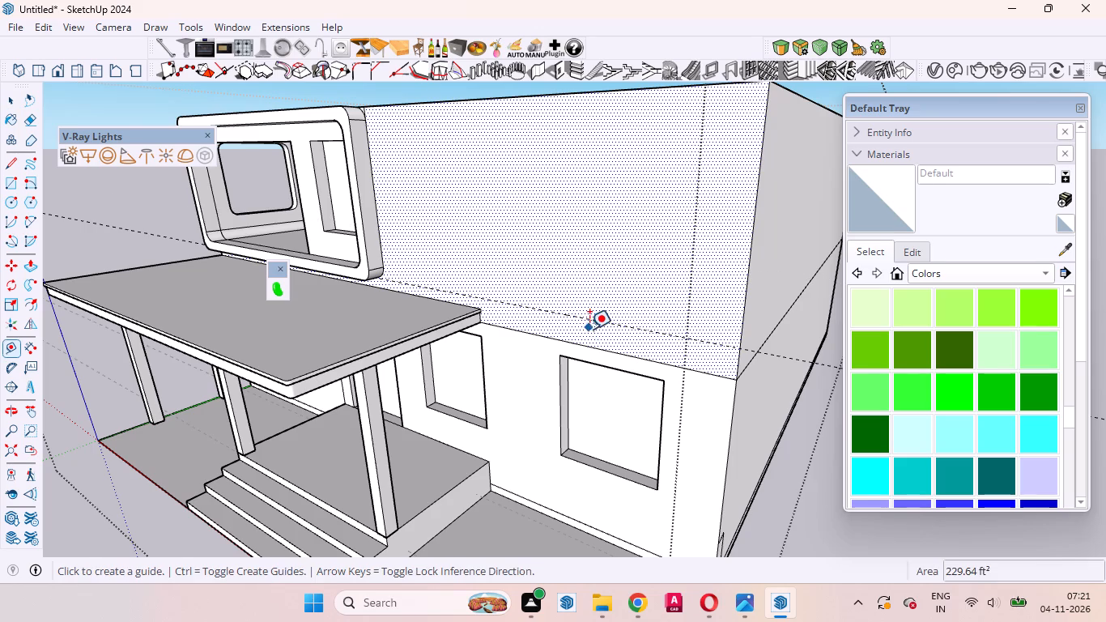
left_click(589, 343)
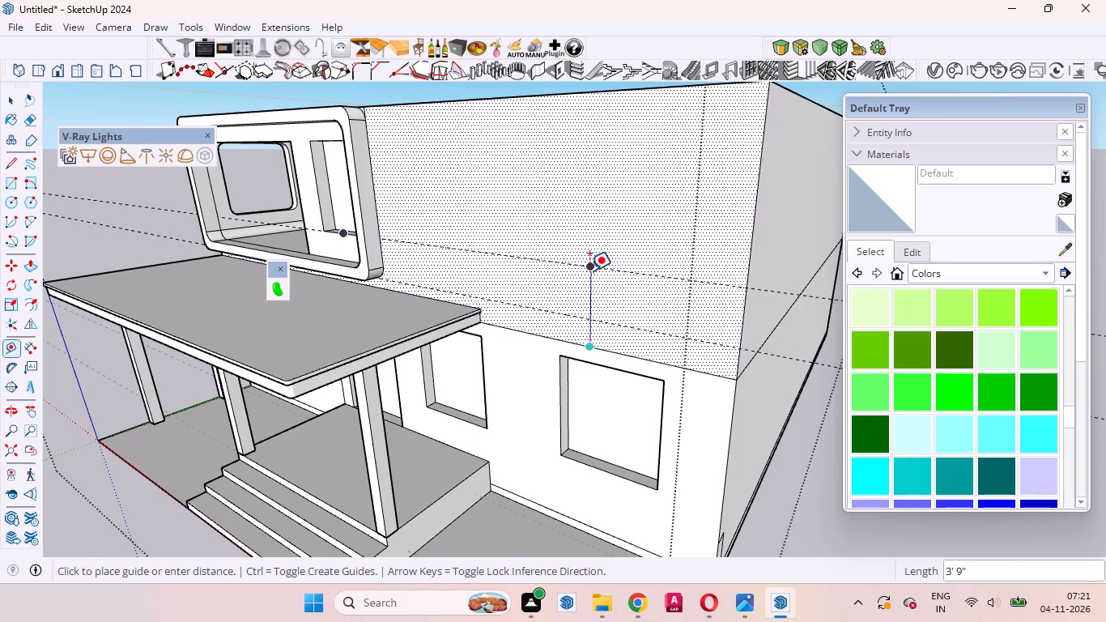
key("2")
key("apostrophe")
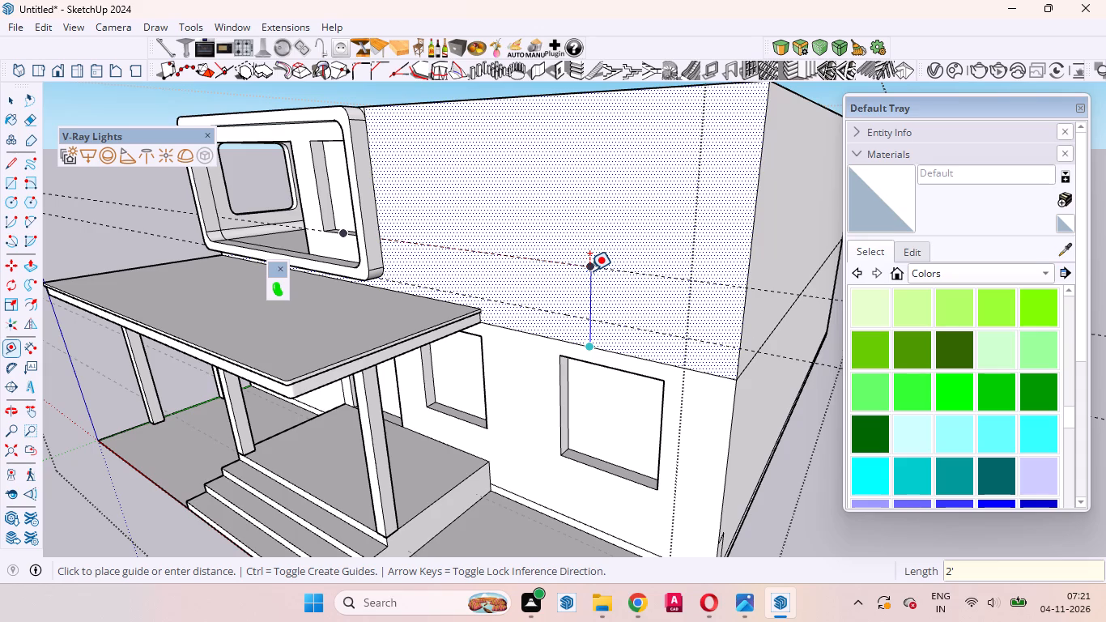
key("Return")
Place another horizontal guide 2' above the higher of the two guides on the upper front wall.
middle_click_drag(604, 347, 753, 332)
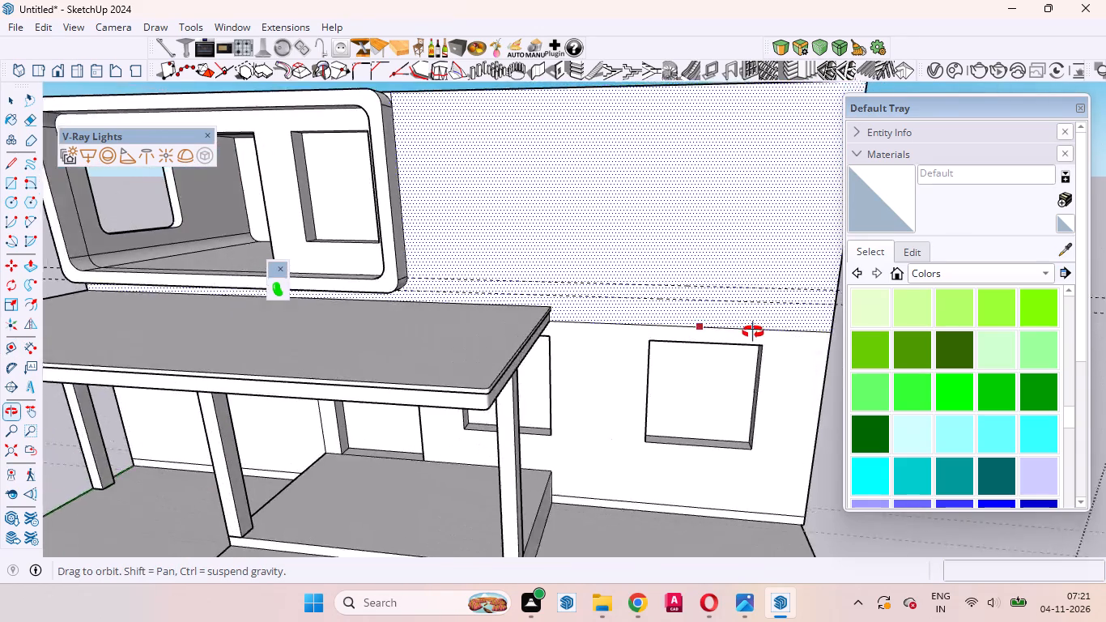
middle_click_drag(753, 332, 564, 343)
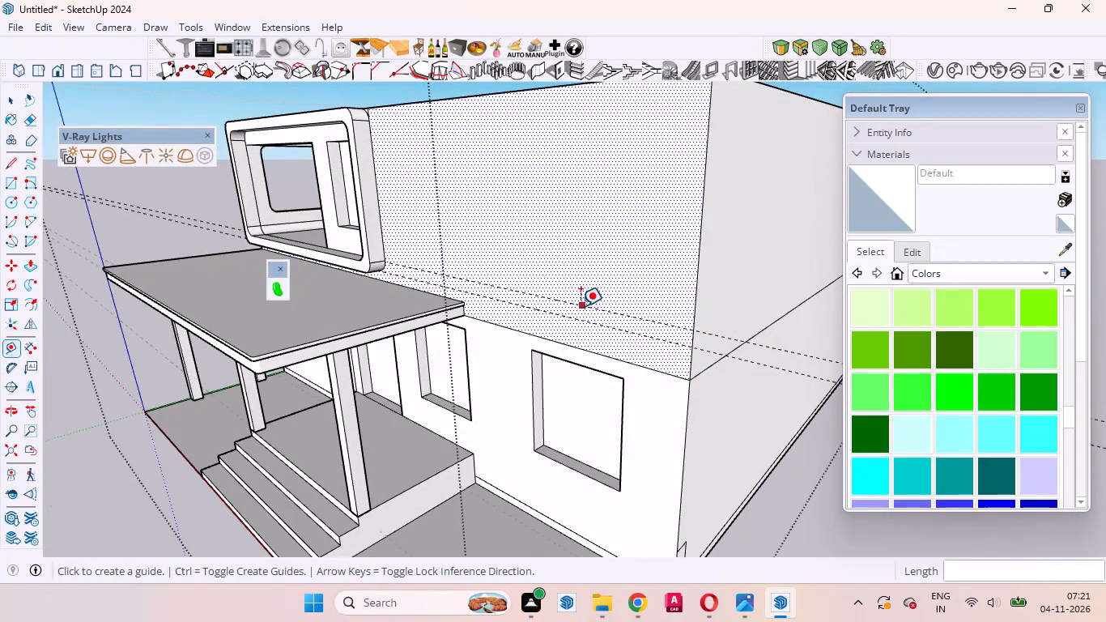
left_click(579, 305)
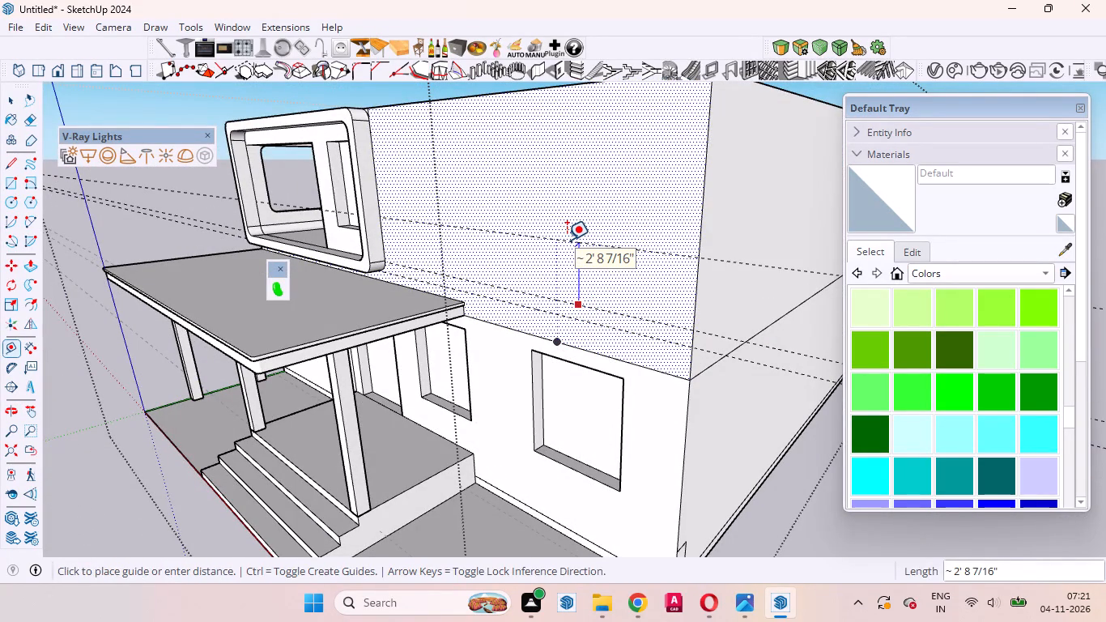
type("2'")
key("Return")
key("space")
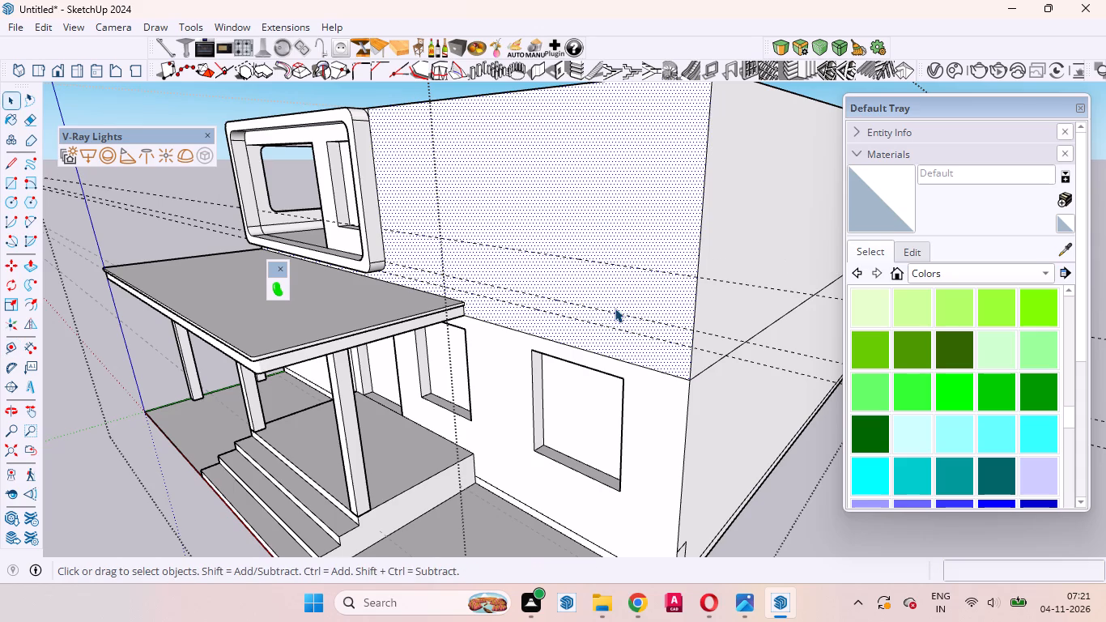
Place a vertical guide 8" in from the front wall's outer vertical edge, beside the ground-floor window.
scroll(619, 308, "down", 4)
middle_click_drag(601, 322, 855, 289)
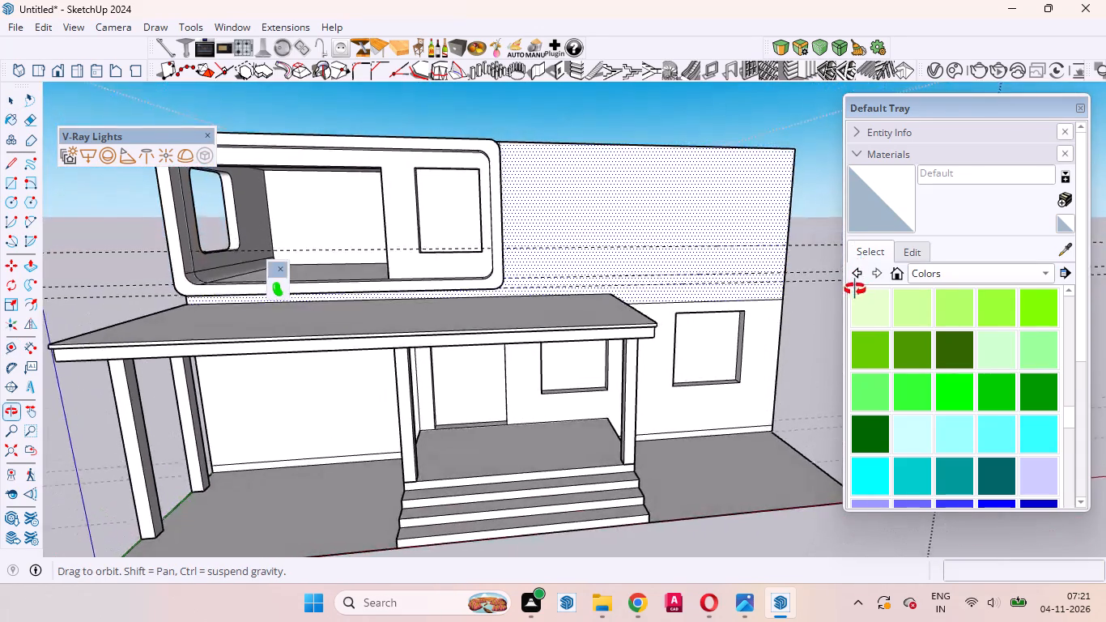
middle_click_drag(855, 289, 760, 262)
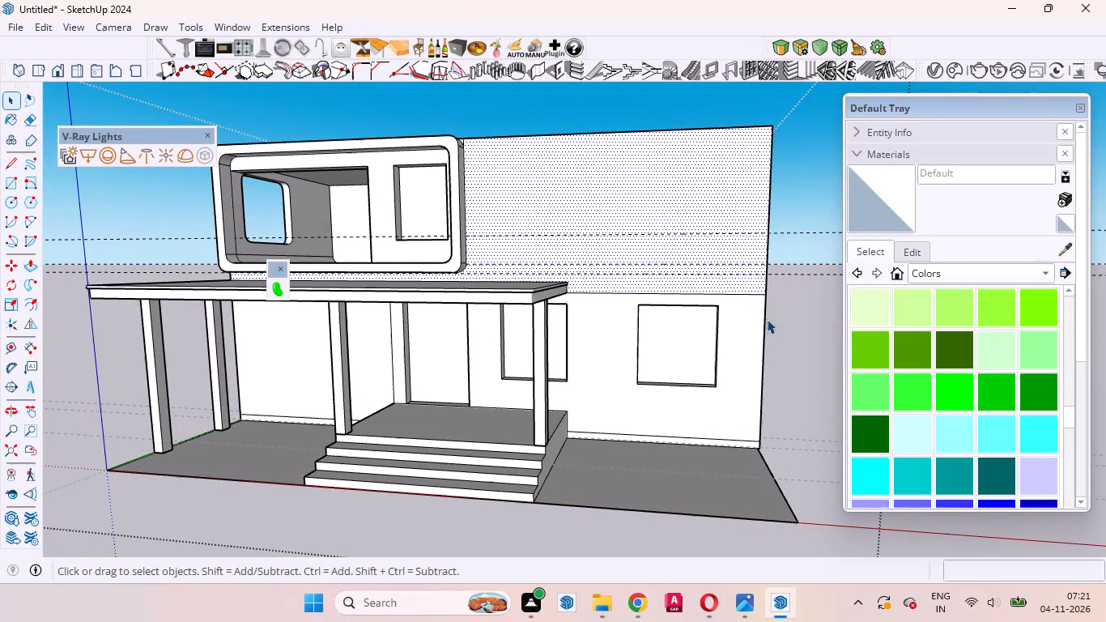
scroll(791, 322, "up", 1)
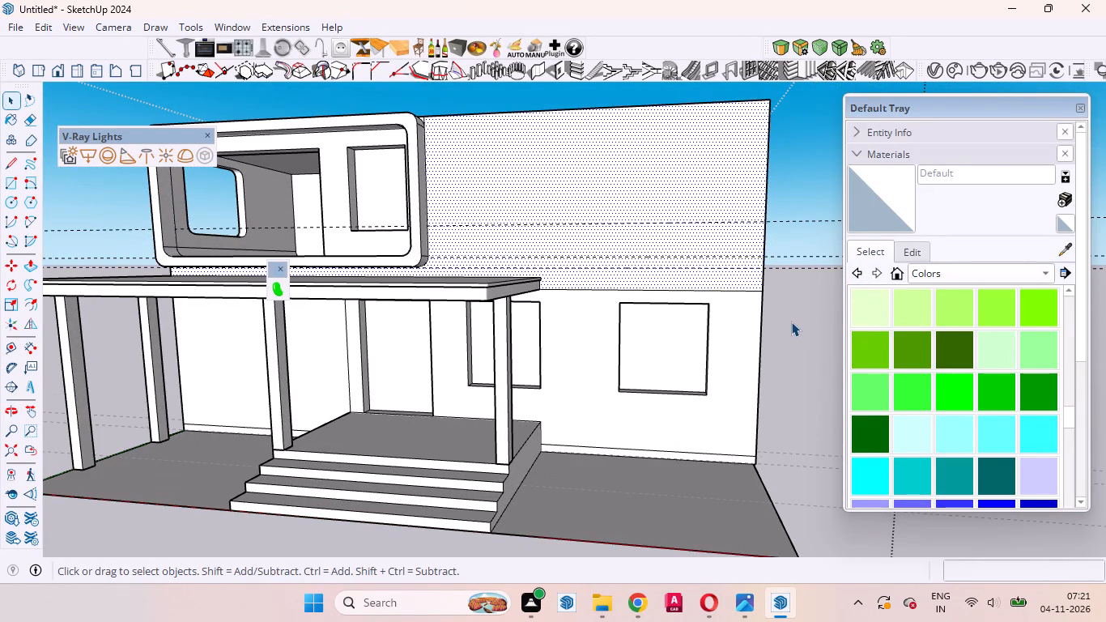
key("t")
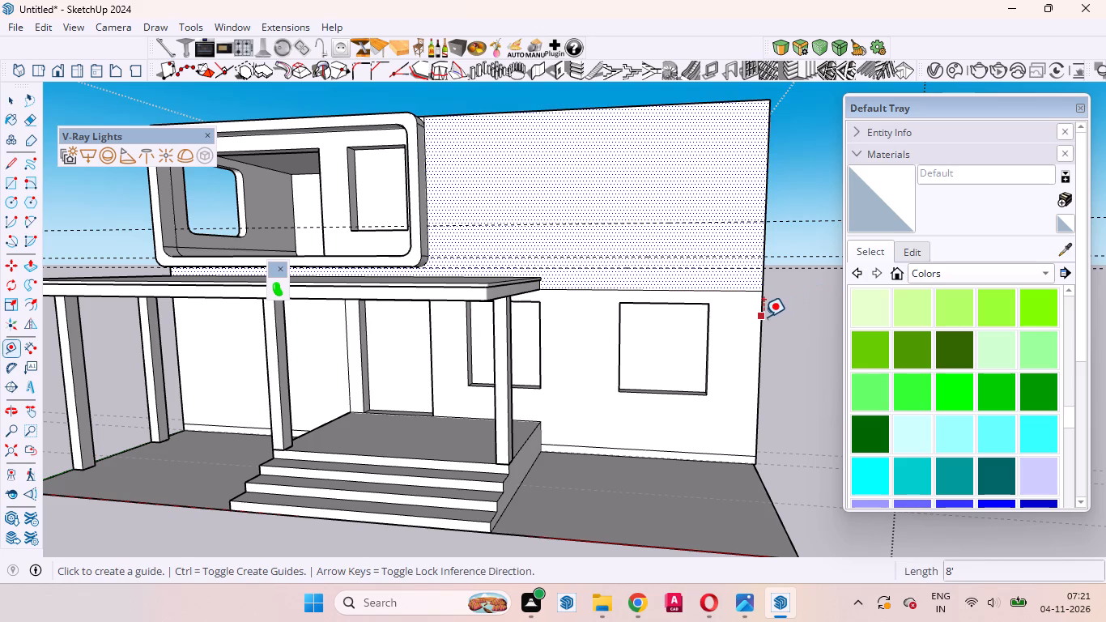
left_click(762, 317)
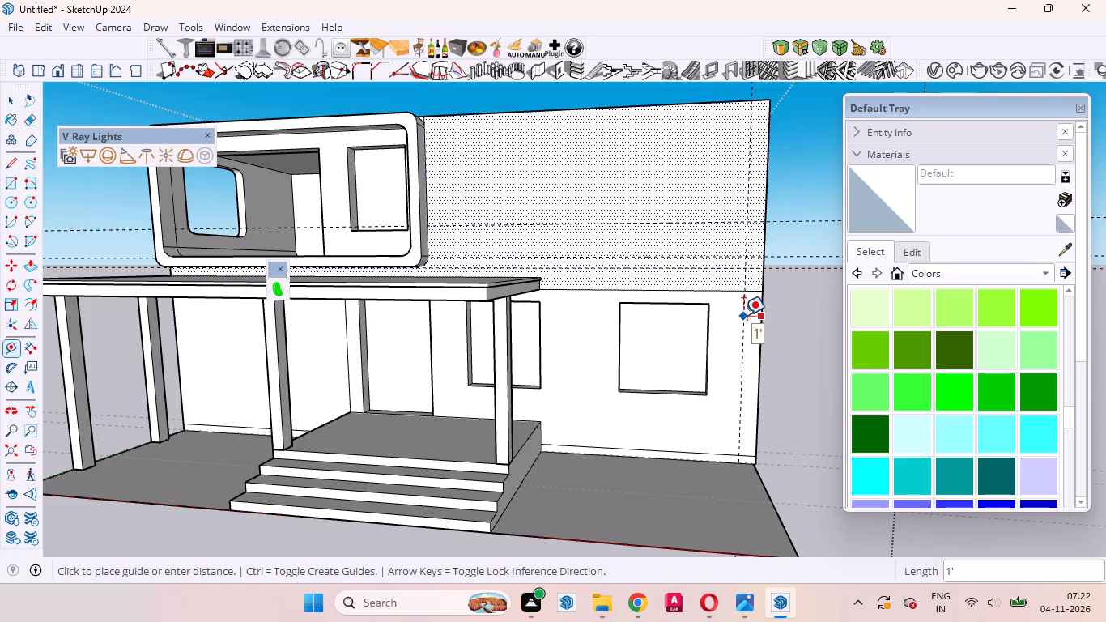
key("8")
key("Return")
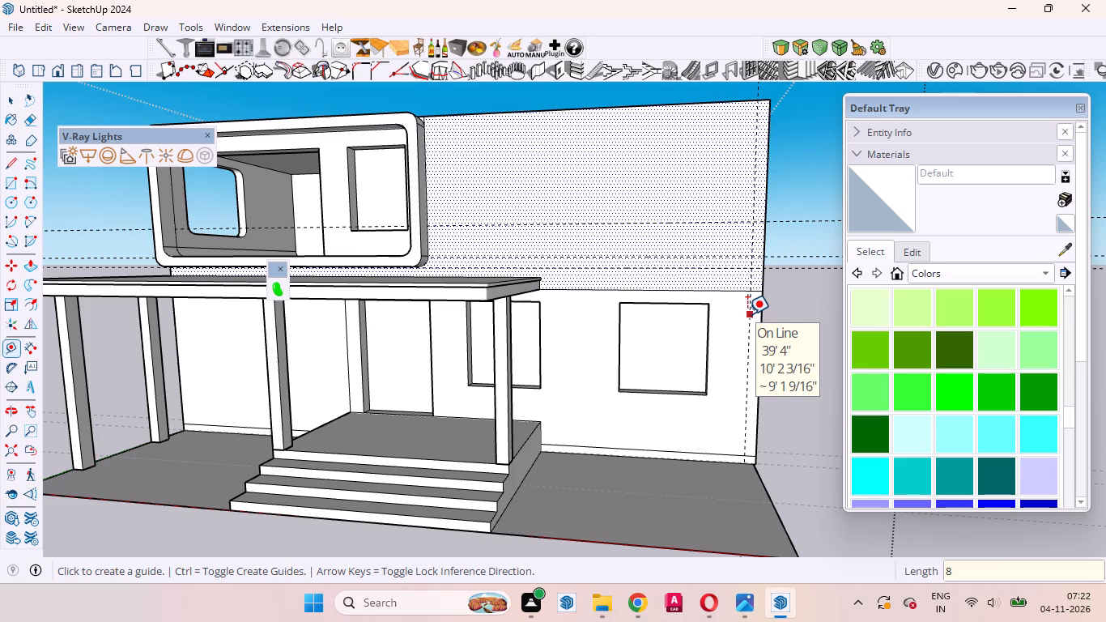
Place a vertical guide 2' 4" in from the 8" guide, aligned with the upper corner of the nearest ground-floor window.
left_click(747, 314)
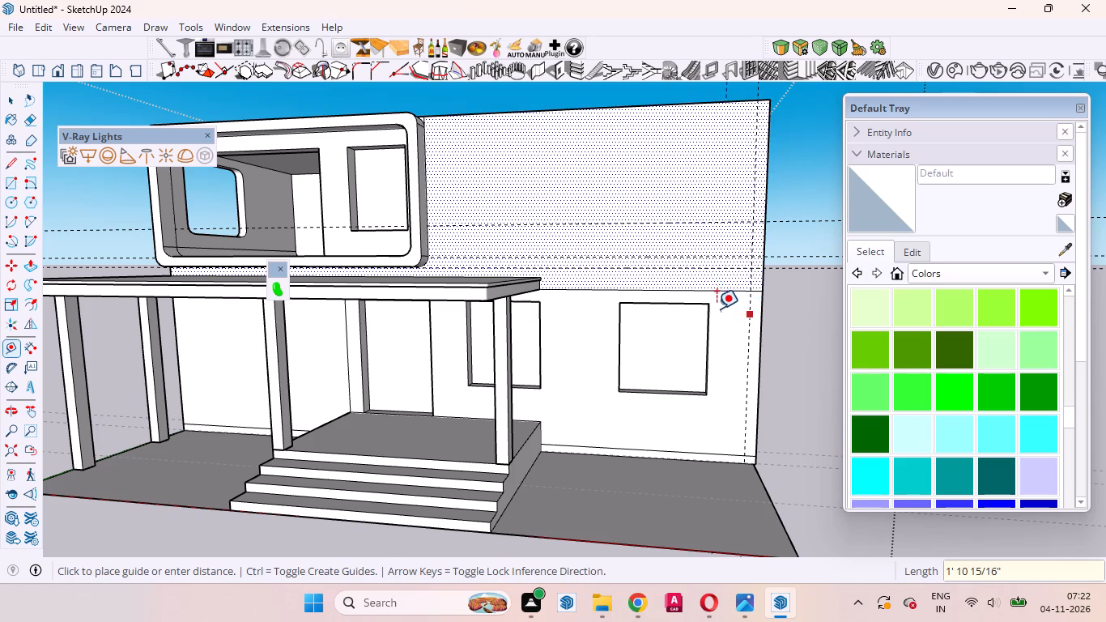
scroll(717, 312, "up", 7)
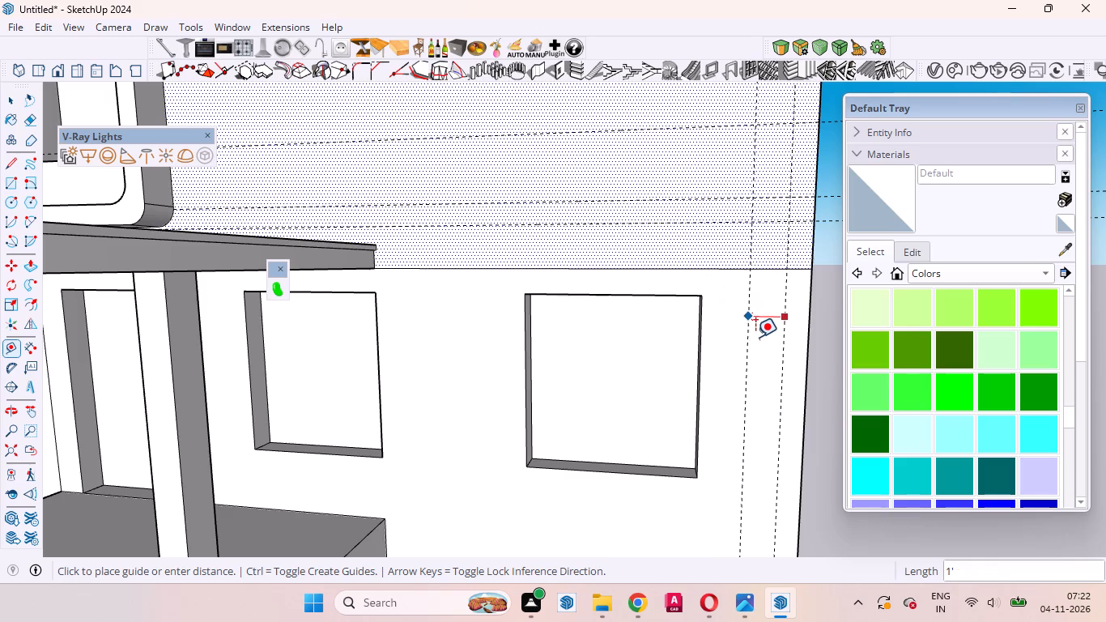
scroll(741, 330, "up", 9)
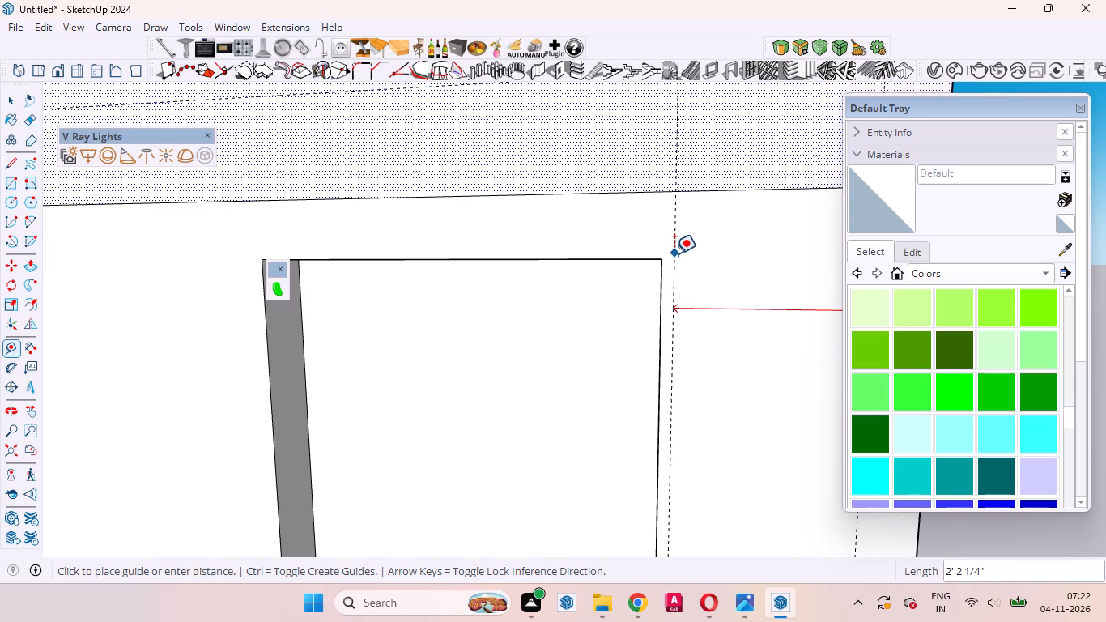
scroll(672, 253, "up", 6)
scroll(672, 253, "down", 1)
scroll(672, 253, "up", 1)
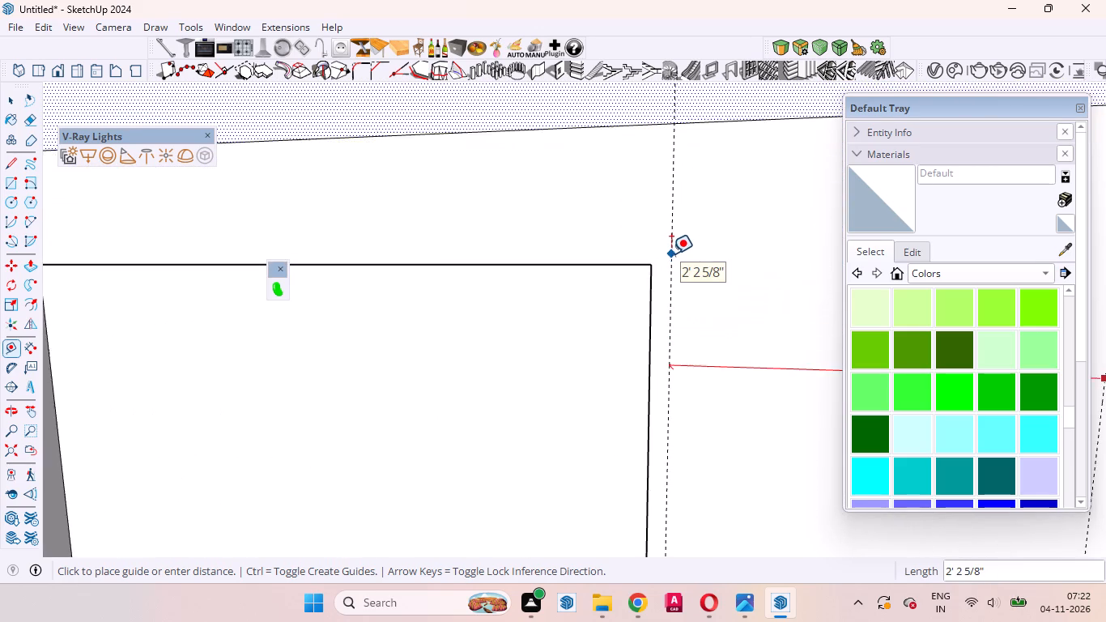
scroll(671, 253, "up", 3)
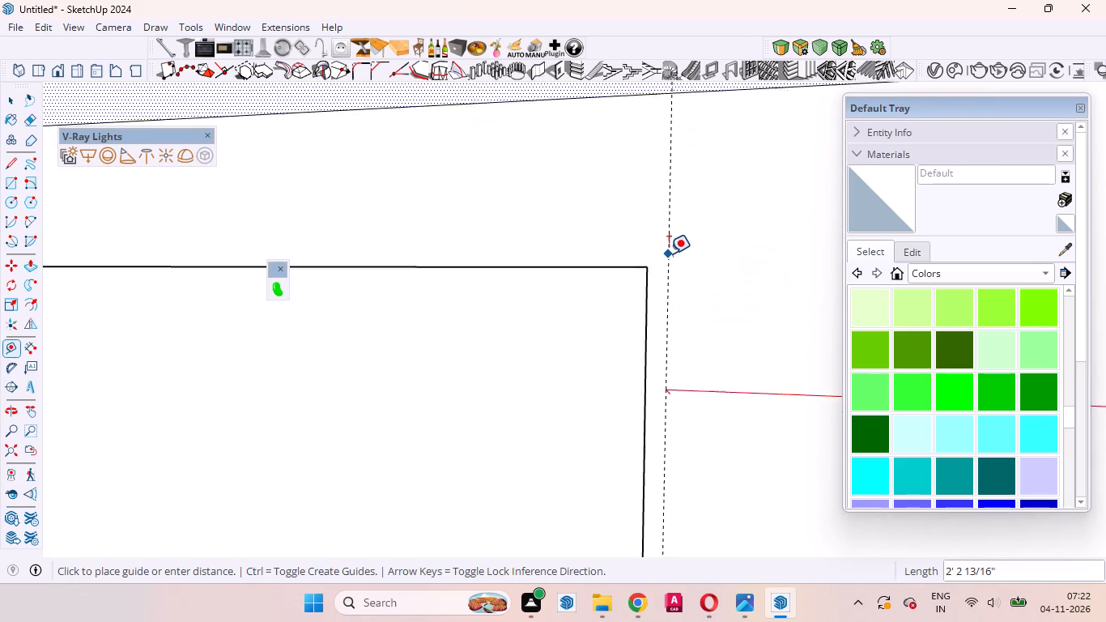
scroll(669, 253, "up", 2)
left_click(644, 275)
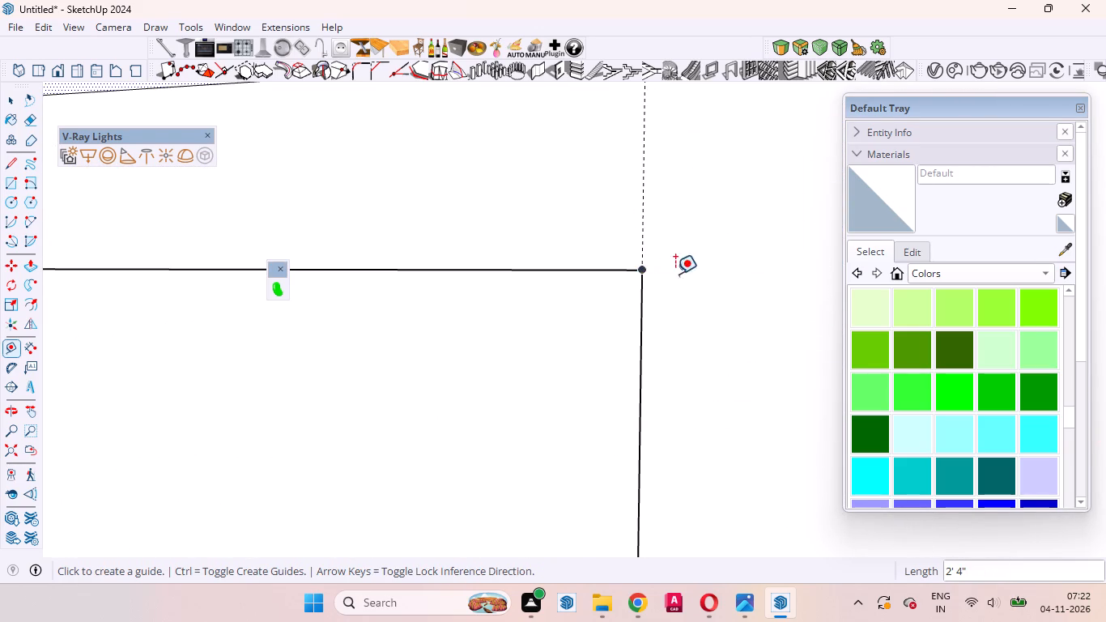
key("space")
Place a vertical guide on the upper front wall along the porch roof's short corner edge, at zero offset.
scroll(715, 331, "down", 8)
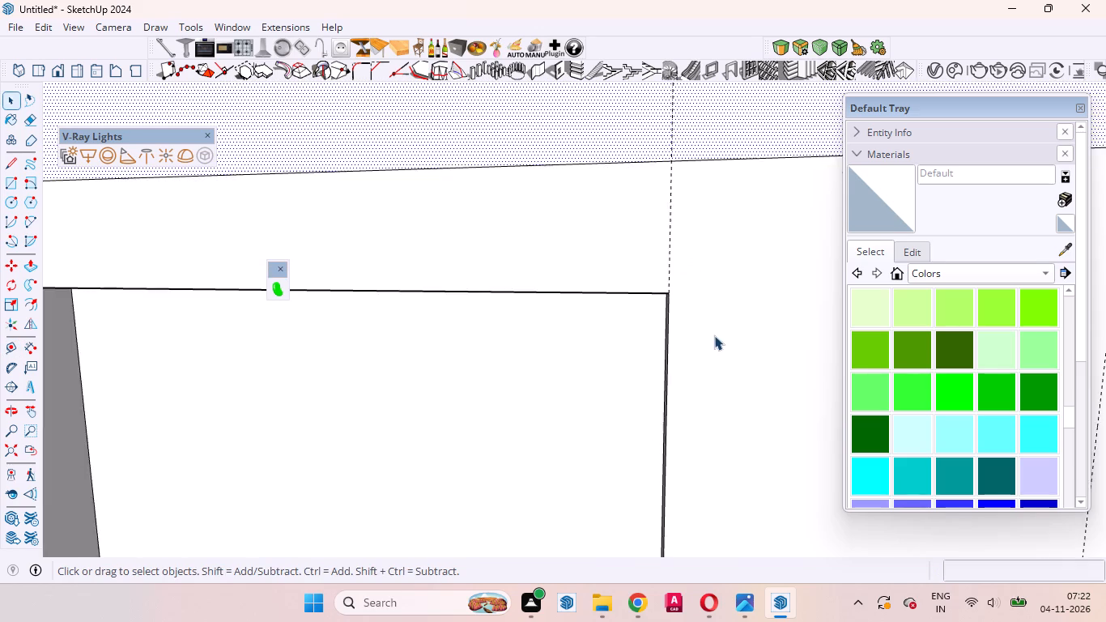
scroll(714, 335, "down", 20)
scroll(508, 343, "up", 4)
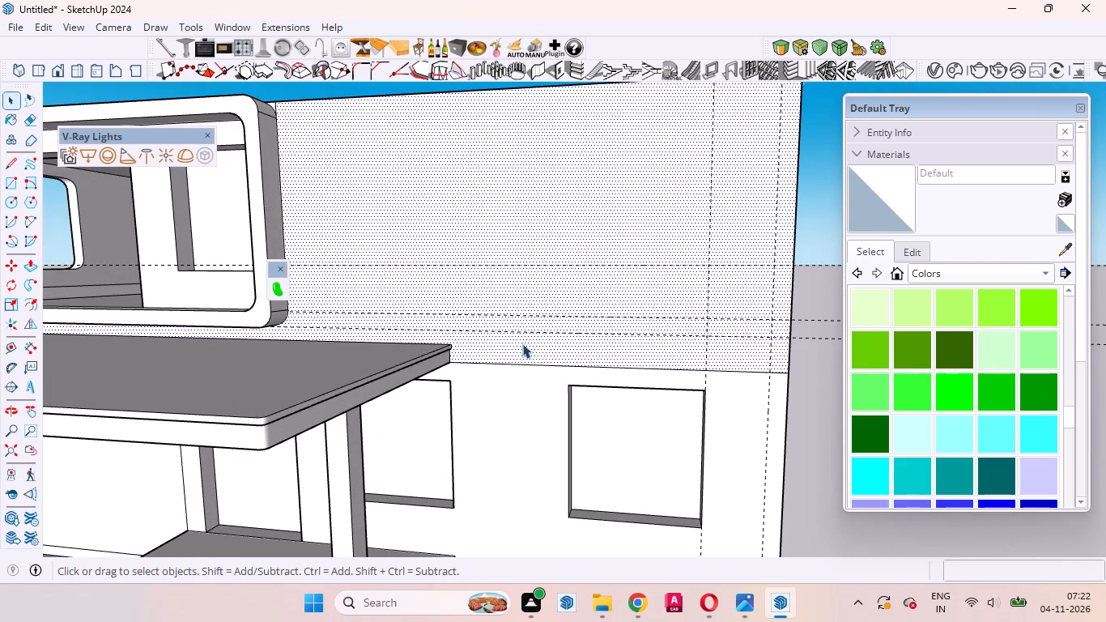
middle_click_drag(531, 351, 547, 353)
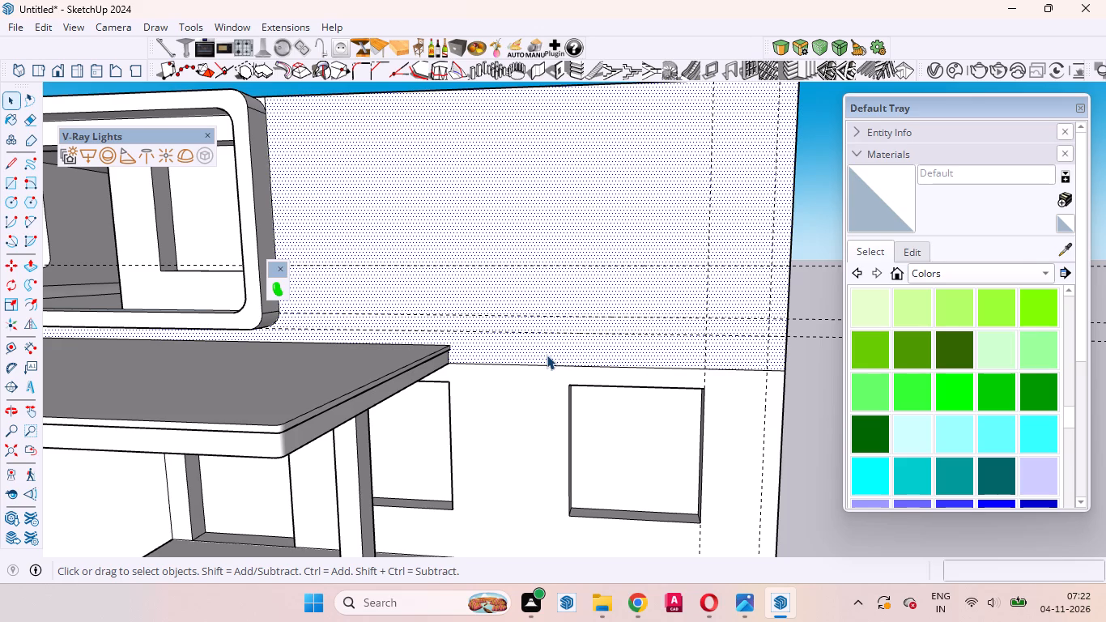
key("t")
scroll(417, 350, "up", 5)
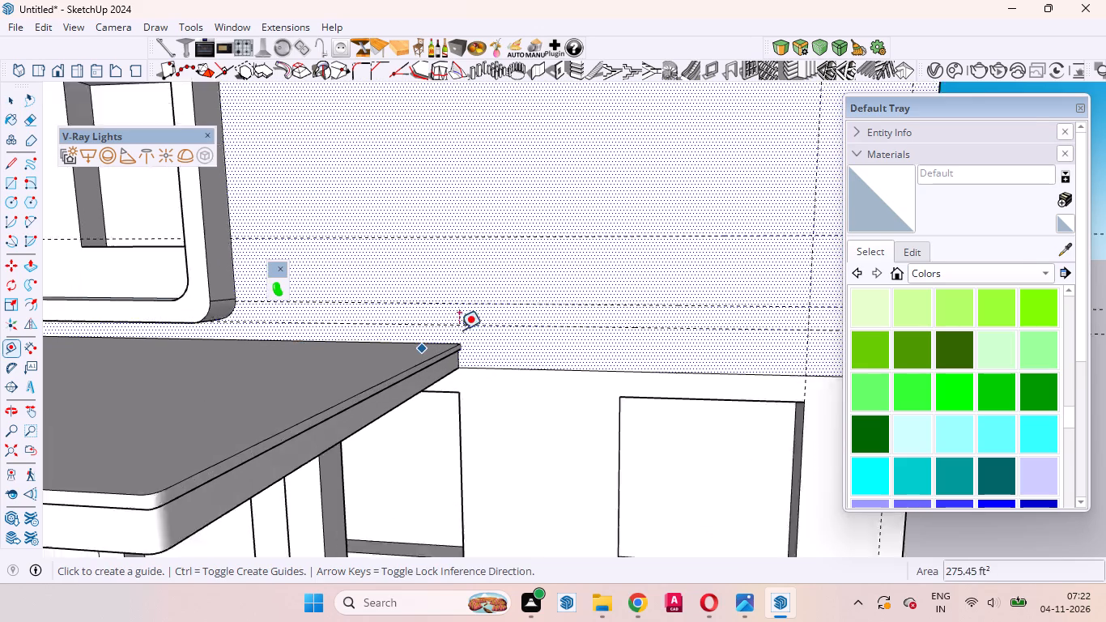
scroll(459, 330, "up", 15)
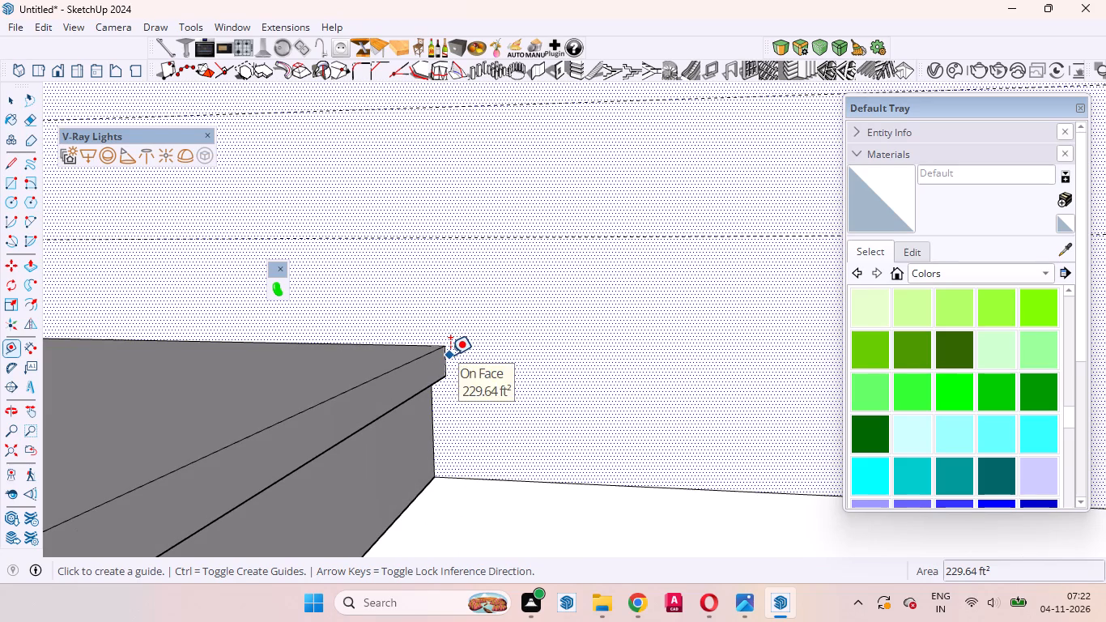
left_click(447, 355)
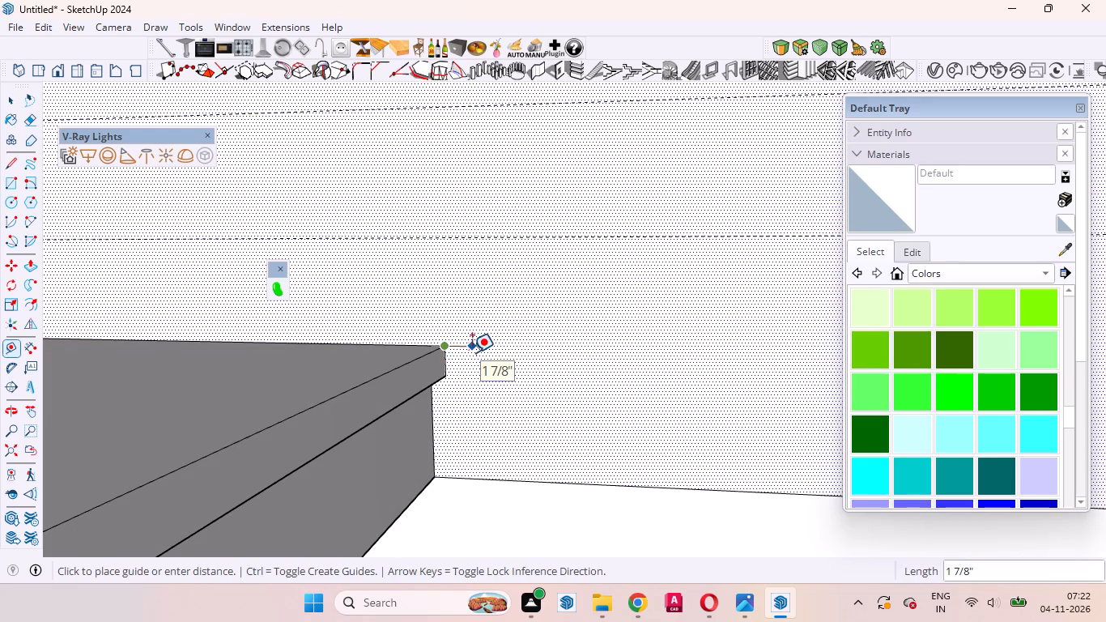
key("space")
type("t")
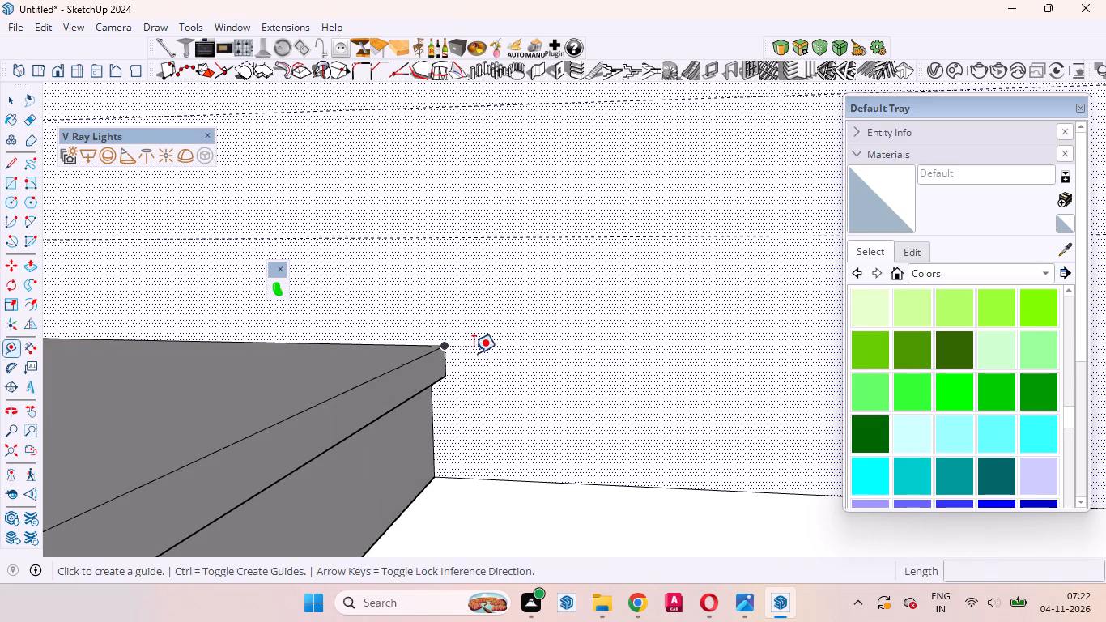
scroll(477, 409, "up", 5)
left_click(428, 334)
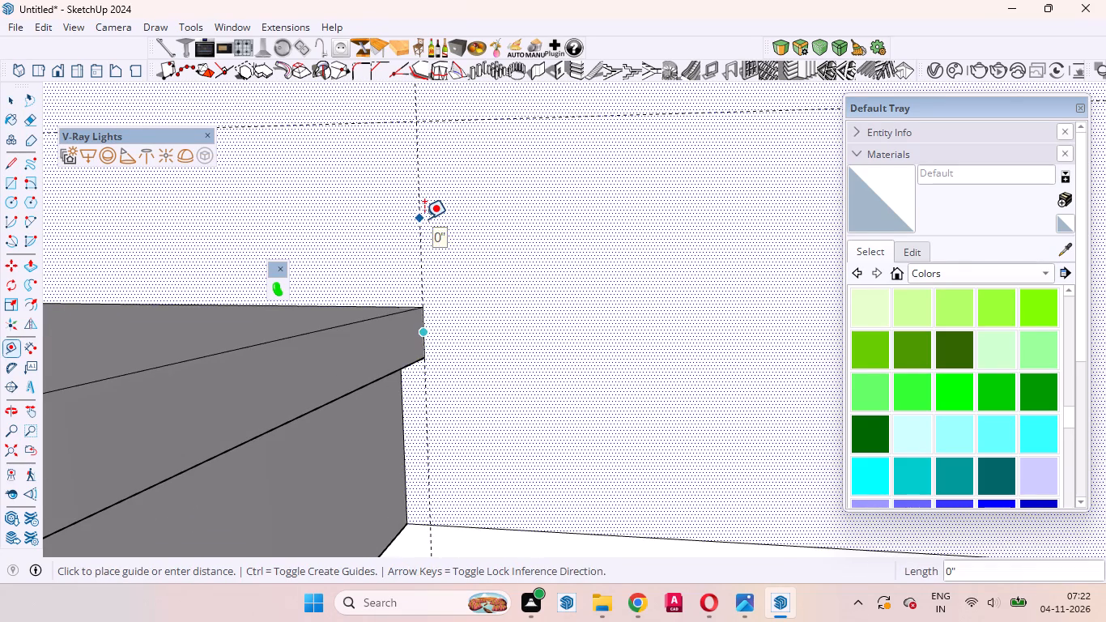
left_click(424, 219)
key("space")
Draw a 10' 3" by 2' rectangle on the upper front wall between the guide intersections, from the porch roof corner across above the window.
scroll(565, 292, "up", 1)
scroll(564, 286, "down", 4)
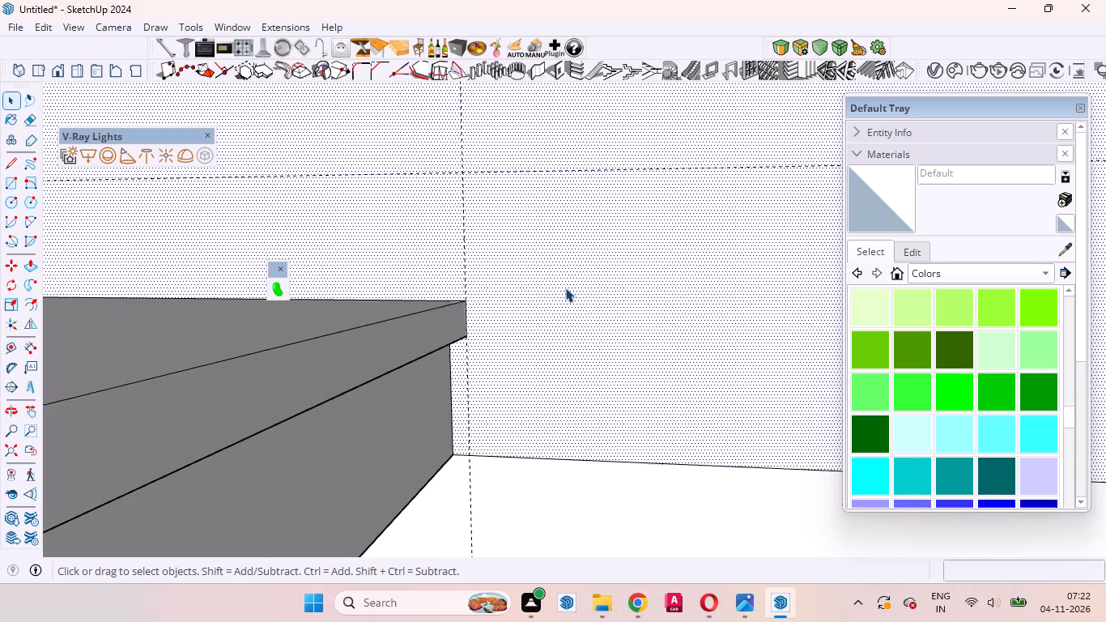
scroll(565, 288, "down", 20)
scroll(565, 288, "down", 5)
middle_click_drag(564, 314, 540, 320)
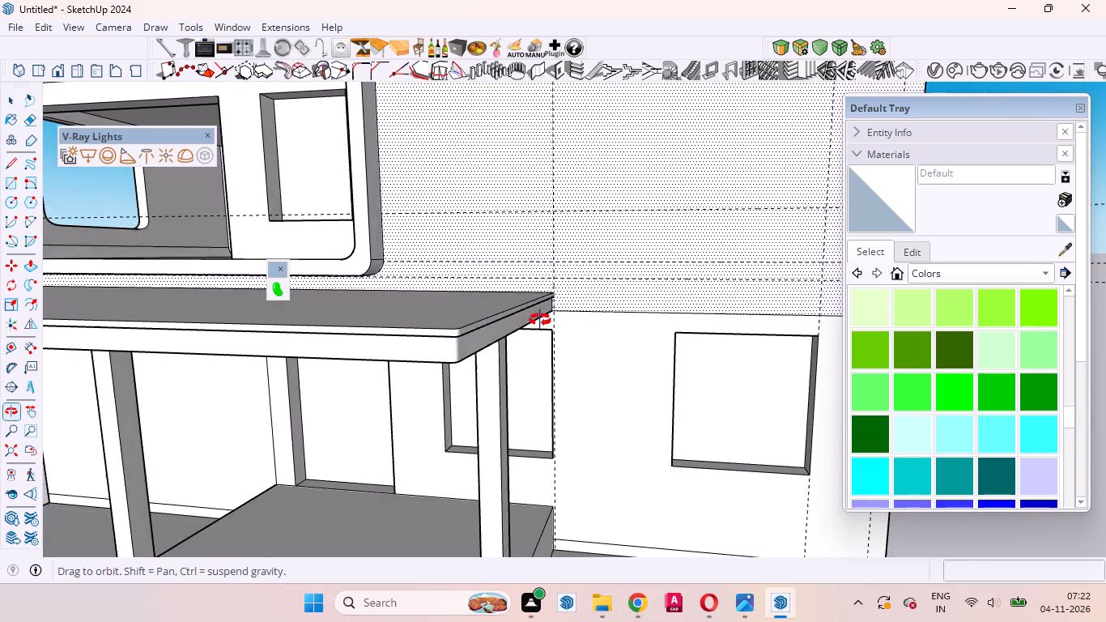
middle_click_drag(540, 320, 536, 320)
scroll(577, 305, "up", 1)
middle_click(584, 305)
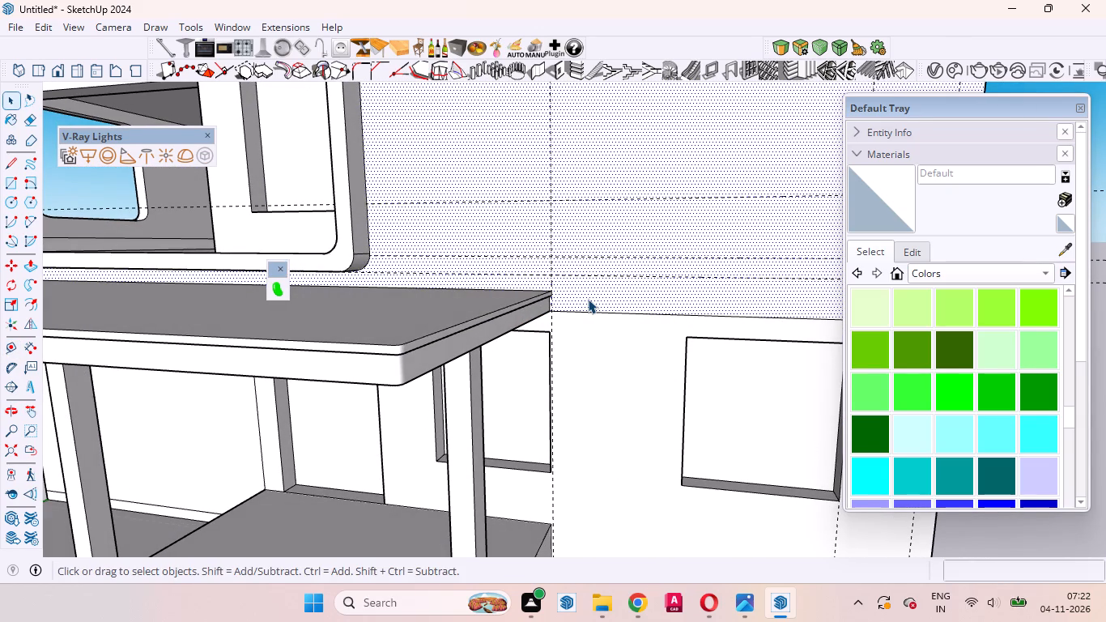
key("r")
scroll(591, 292, "up", 2)
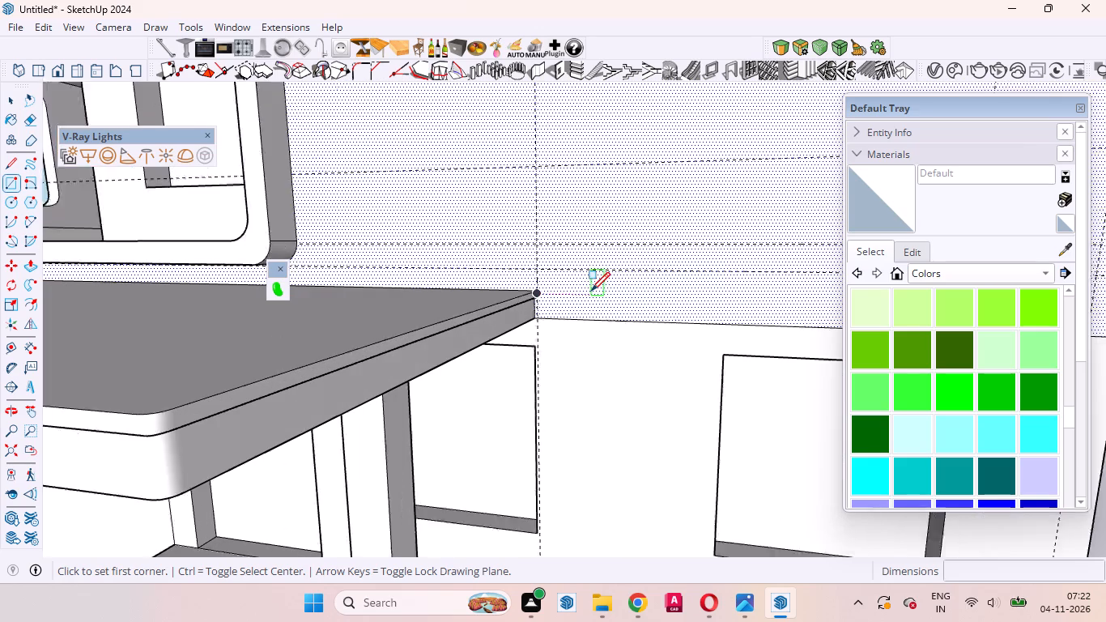
scroll(591, 291, "up", 5)
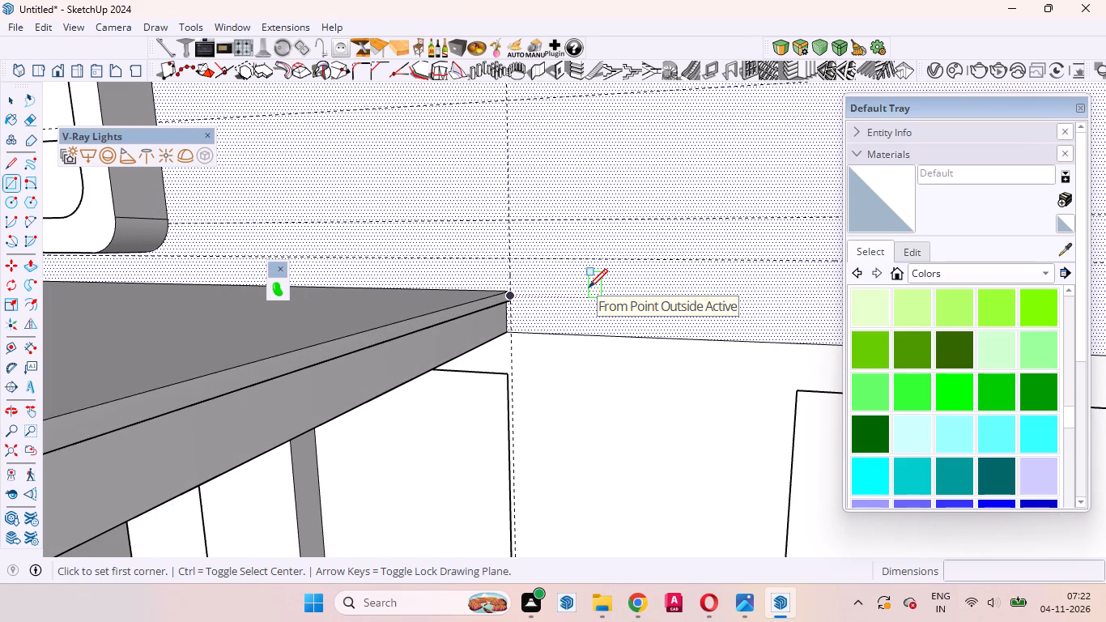
scroll(541, 255, "up", 4)
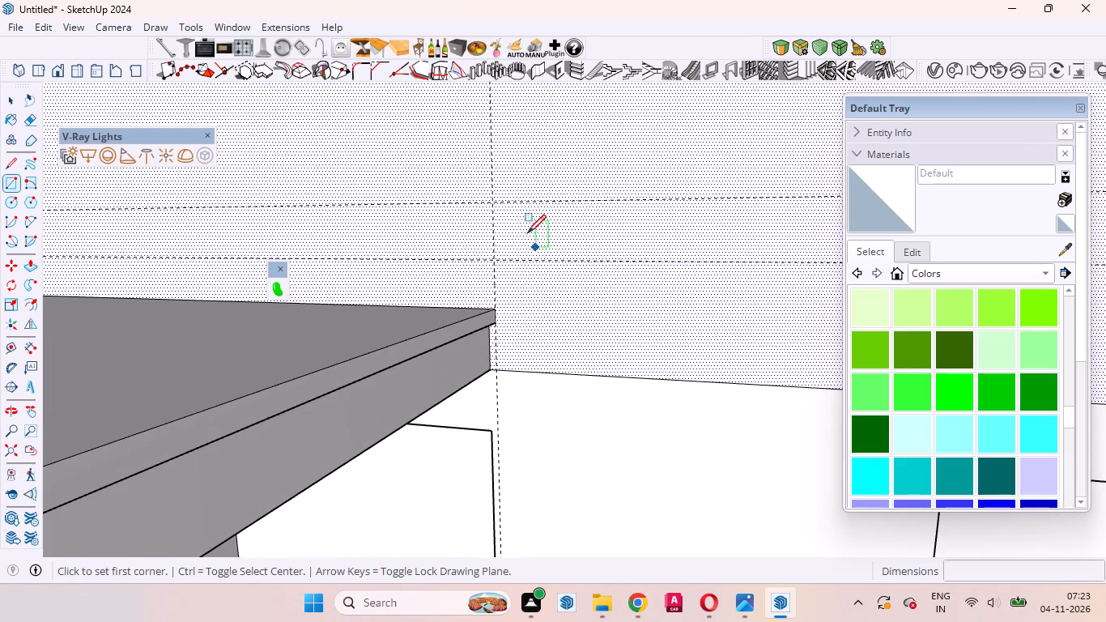
left_click(492, 200)
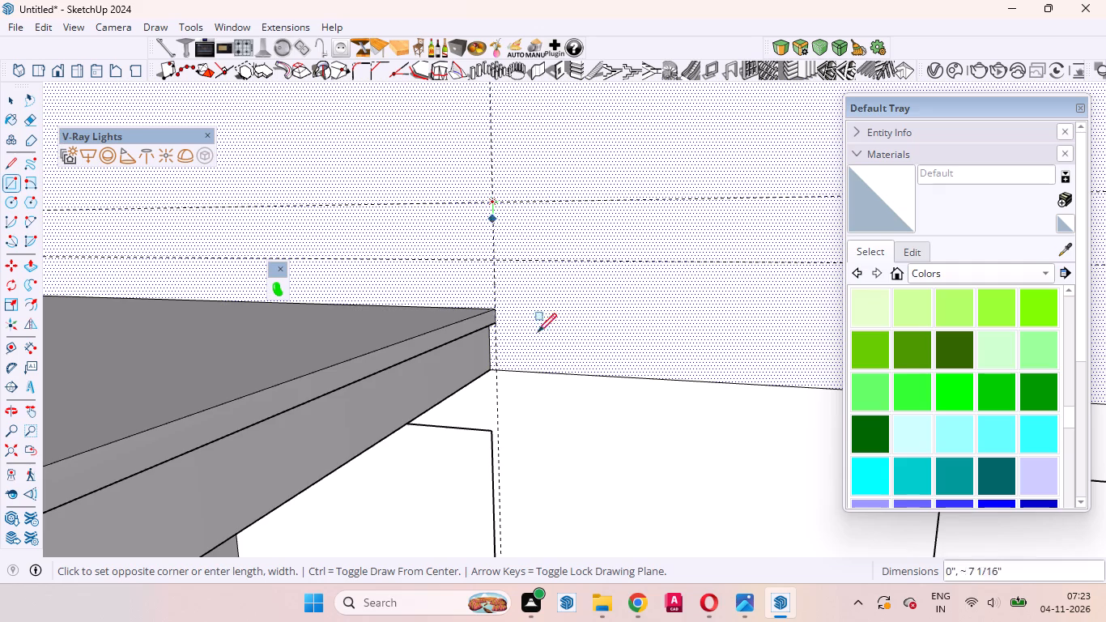
scroll(547, 364, "down", 8)
scroll(529, 364, "up", 1)
scroll(529, 364, "down", 8)
scroll(527, 364, "up", 1)
scroll(527, 364, "down", 4)
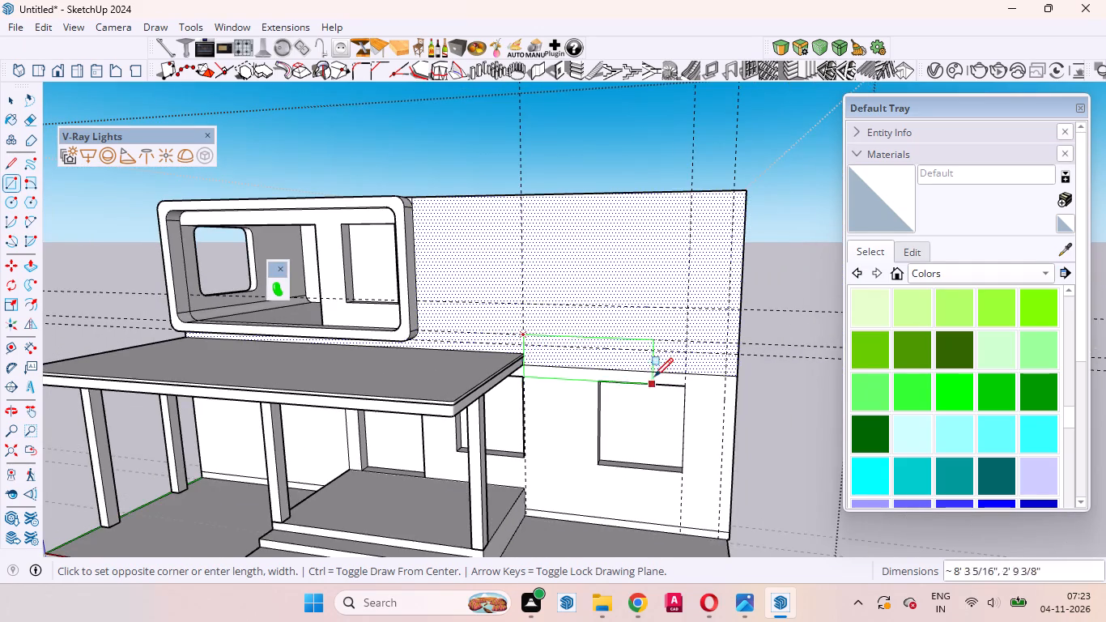
scroll(660, 373, "up", 4)
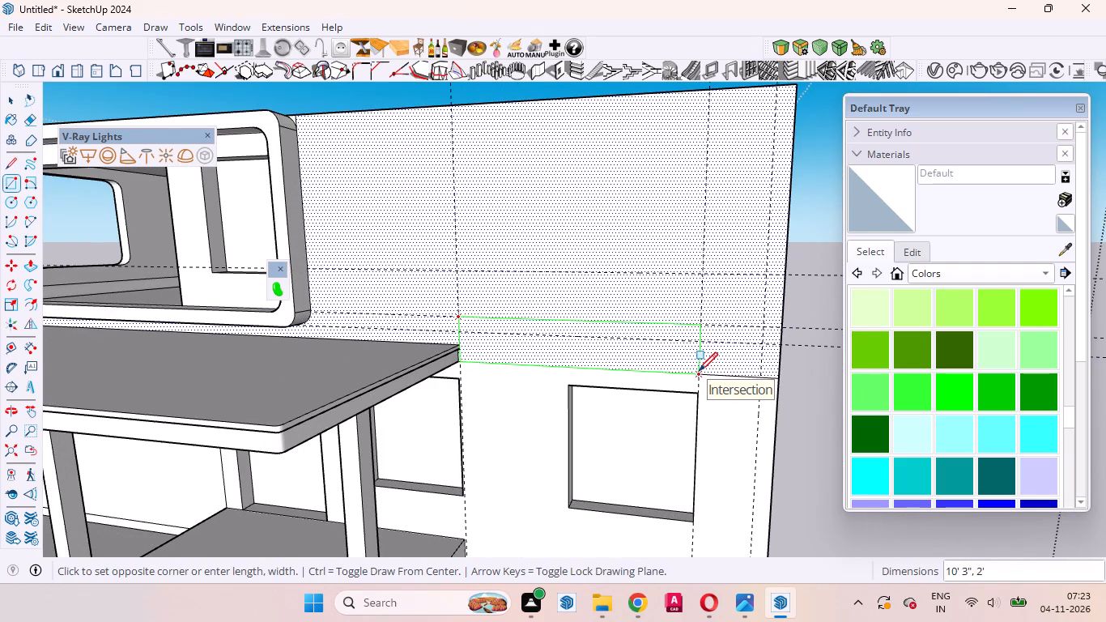
left_click(699, 371)
key("space")
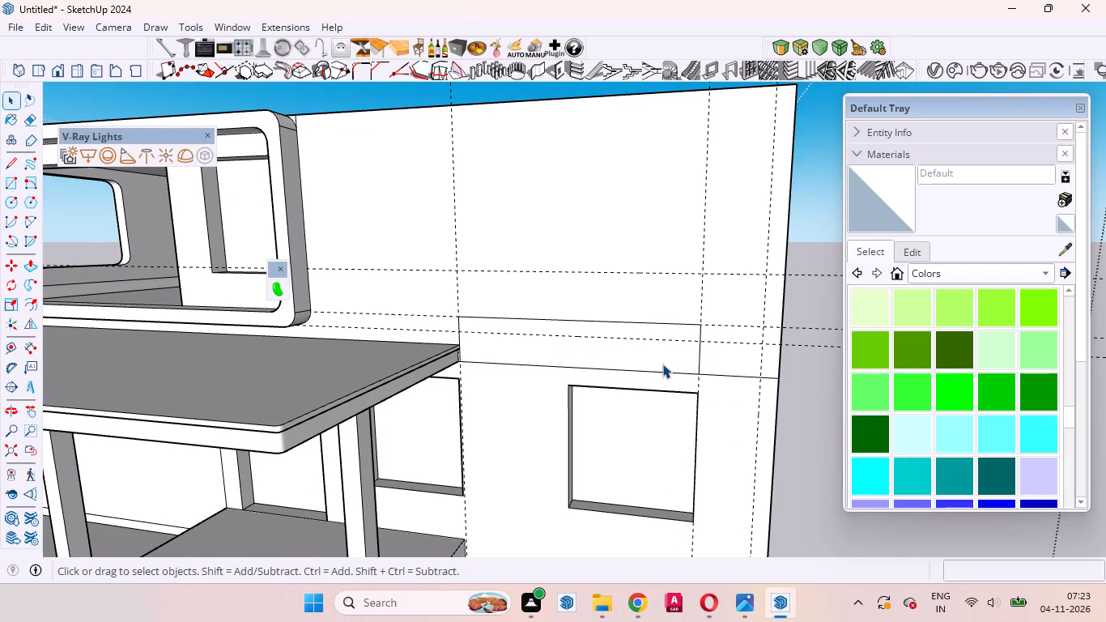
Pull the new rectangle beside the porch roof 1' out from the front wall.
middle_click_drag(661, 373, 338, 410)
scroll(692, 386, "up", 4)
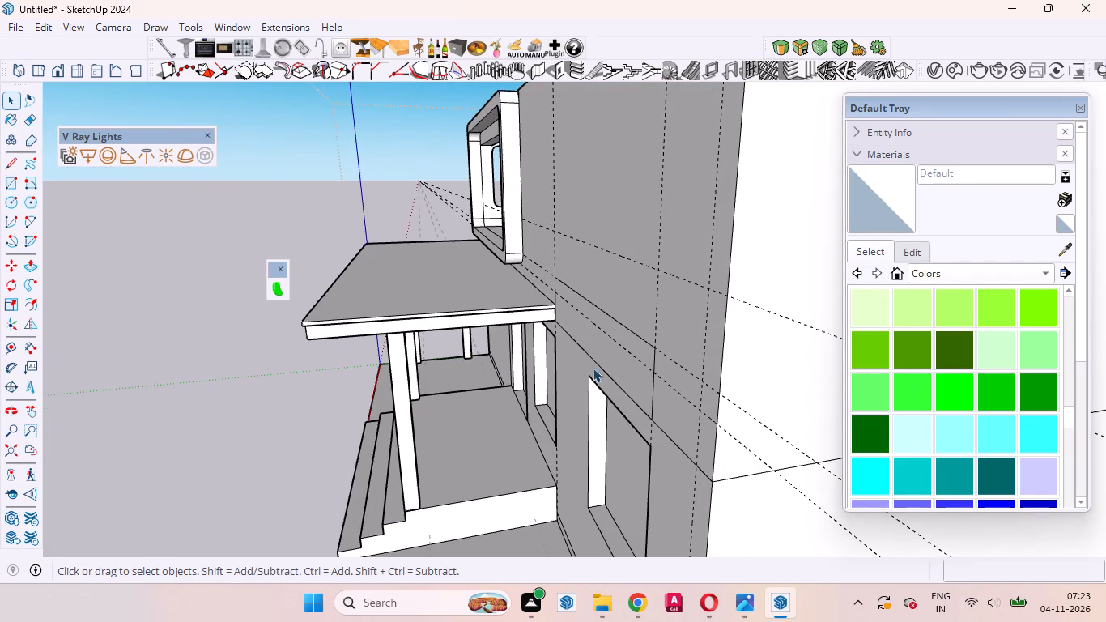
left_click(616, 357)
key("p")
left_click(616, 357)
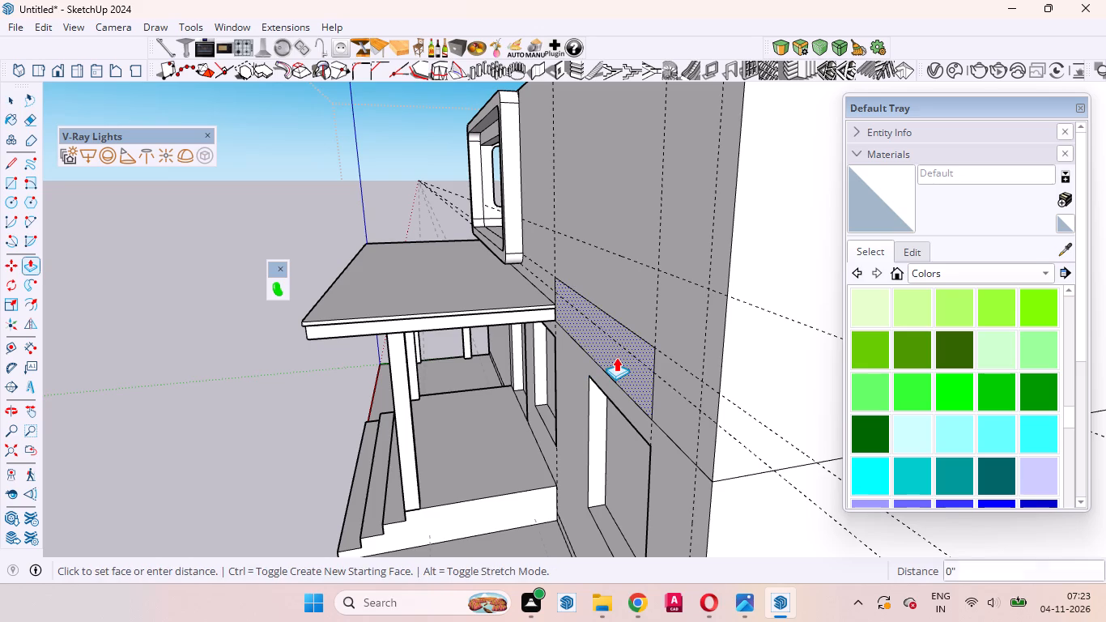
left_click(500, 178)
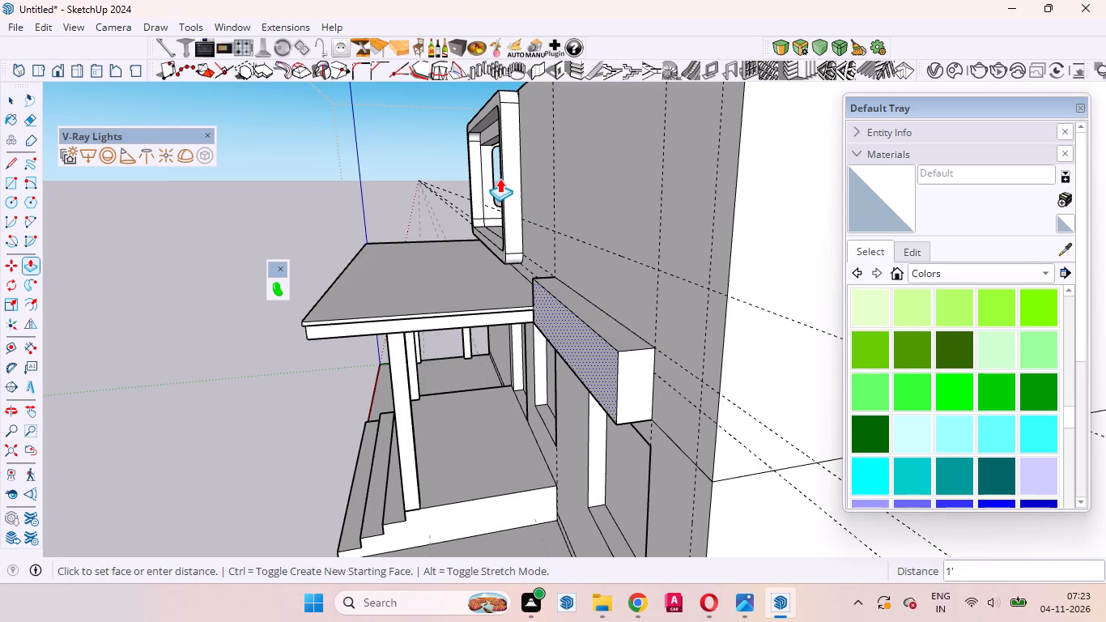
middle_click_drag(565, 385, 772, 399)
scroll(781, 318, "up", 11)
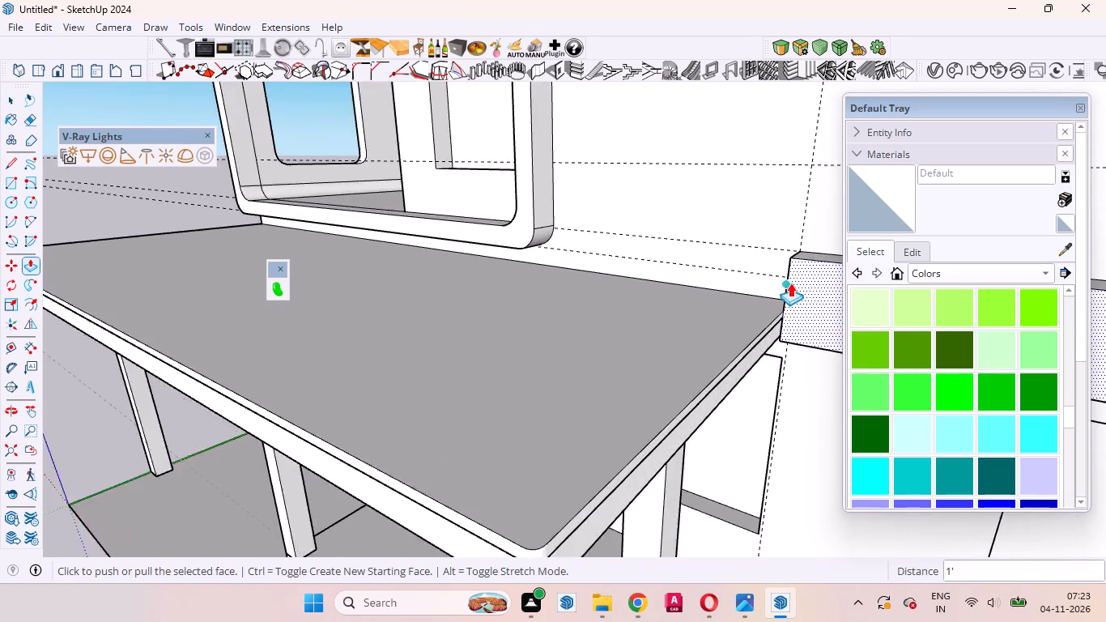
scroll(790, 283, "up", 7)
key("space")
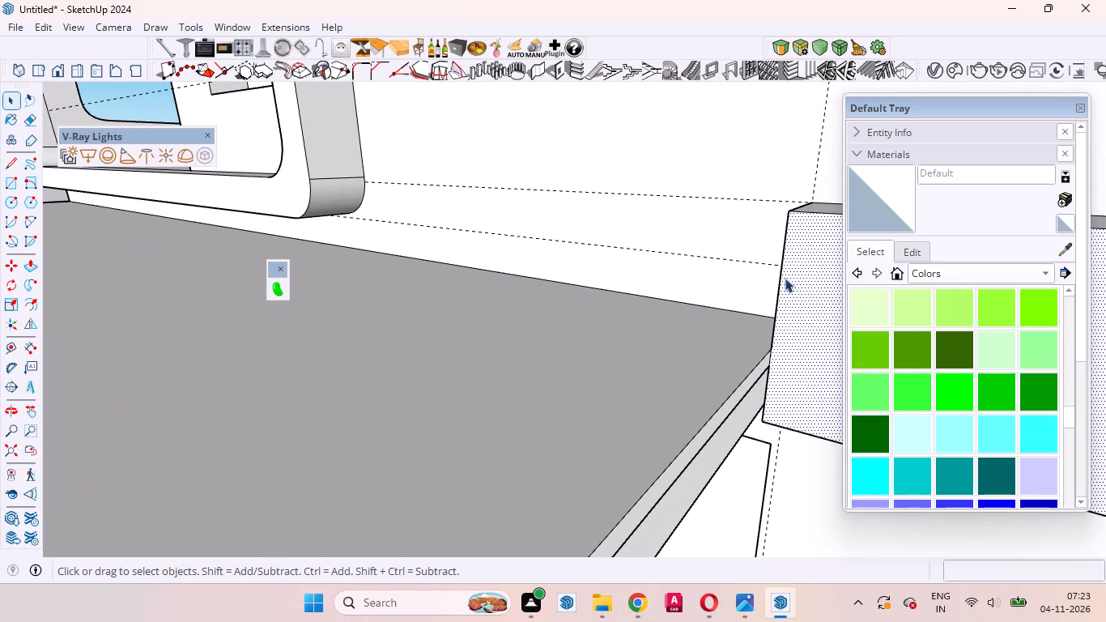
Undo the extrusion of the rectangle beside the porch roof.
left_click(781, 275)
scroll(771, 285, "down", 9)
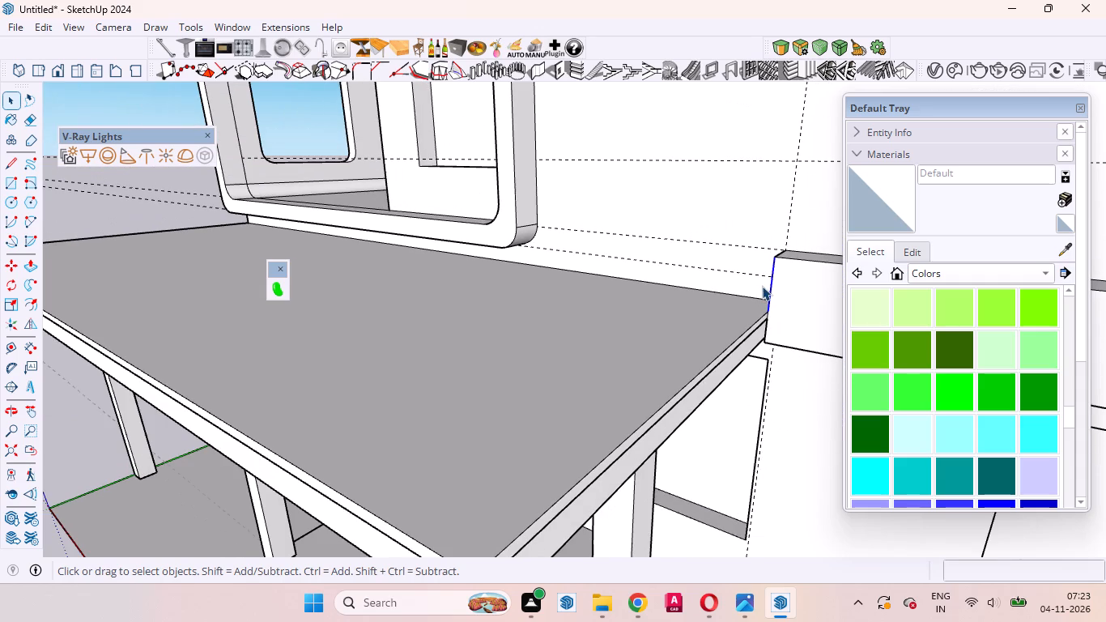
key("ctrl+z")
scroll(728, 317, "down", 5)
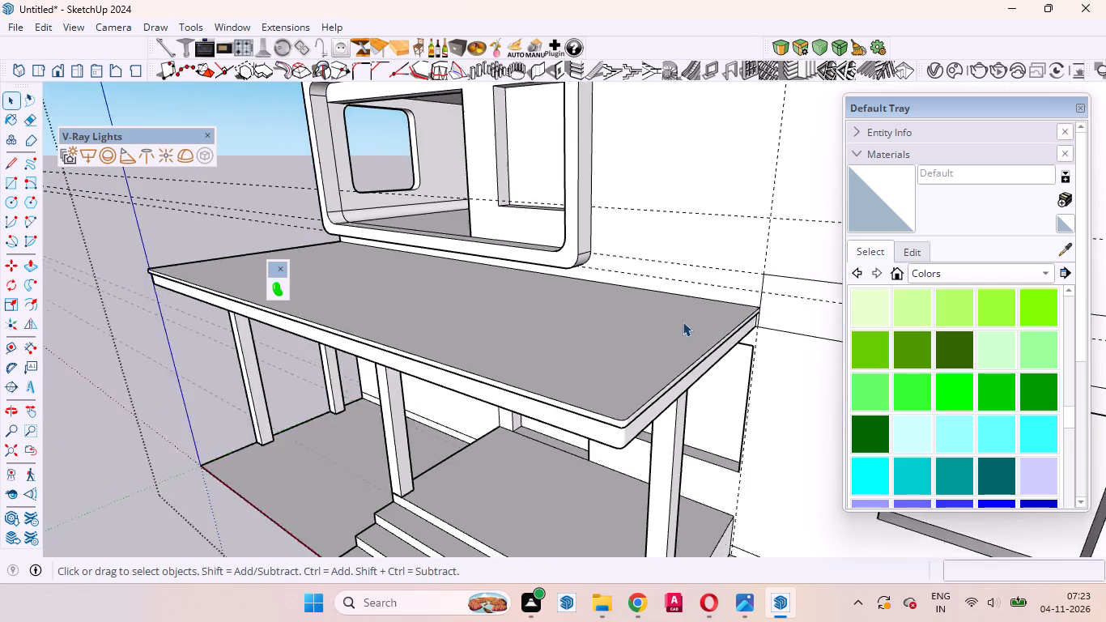
Copy the rectangle's vertical end edge at the porch roof corner about 1 11/16" along the wall, away from the roof.
scroll(683, 322, "down", 5)
scroll(764, 322, "up", 10)
left_click(703, 284)
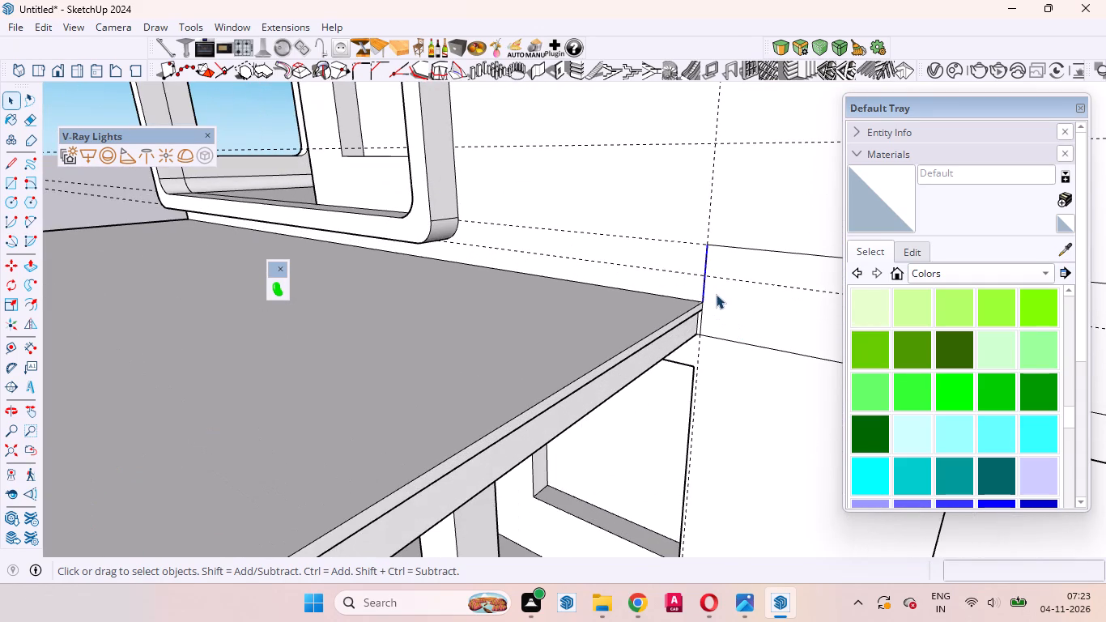
scroll(712, 312, "up", 9)
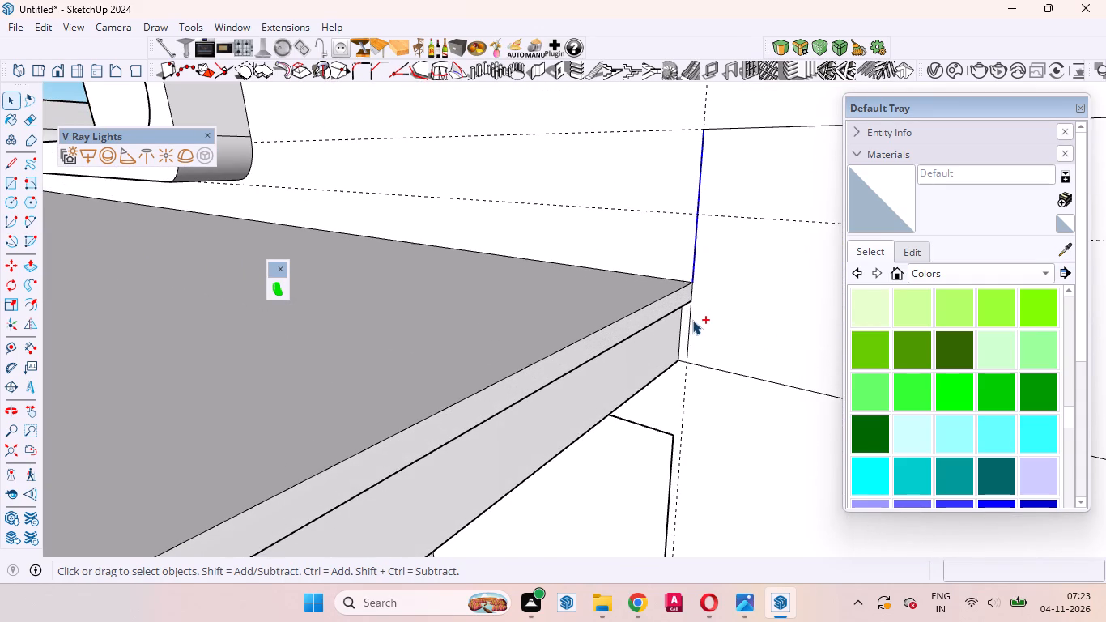
left_click(690, 319, "ctrl")
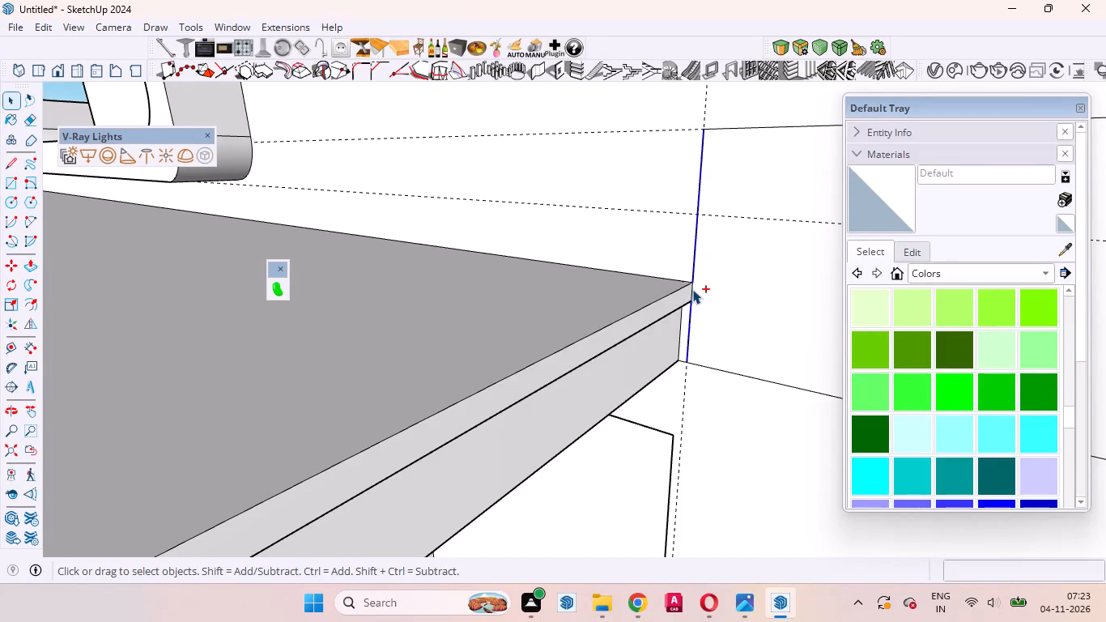
left_click(692, 289, "ctrl")
key("m")
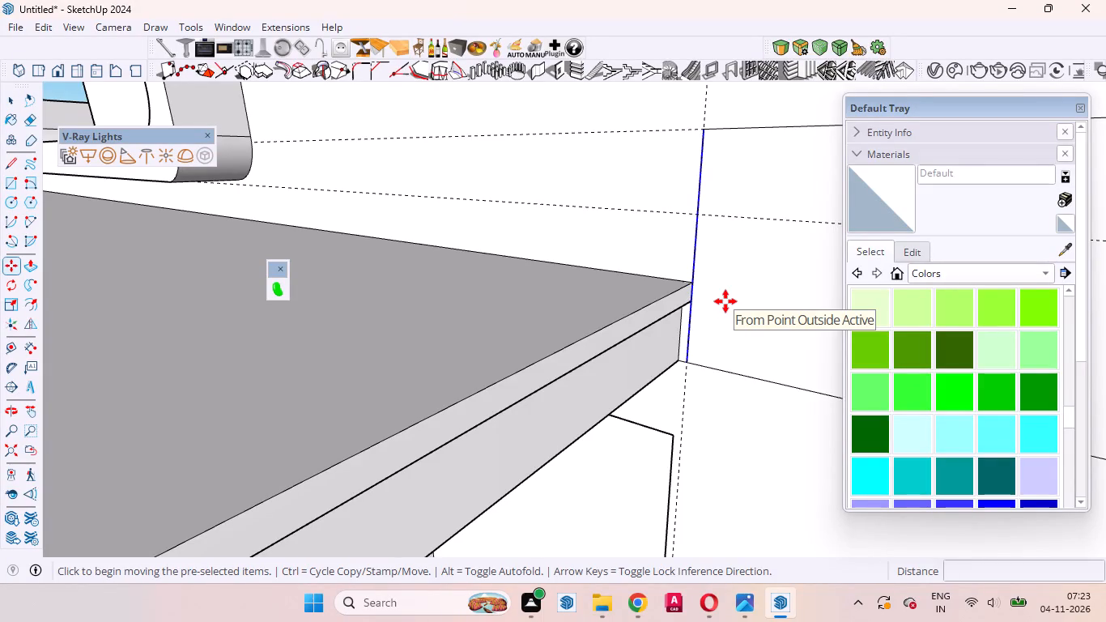
left_click(725, 301)
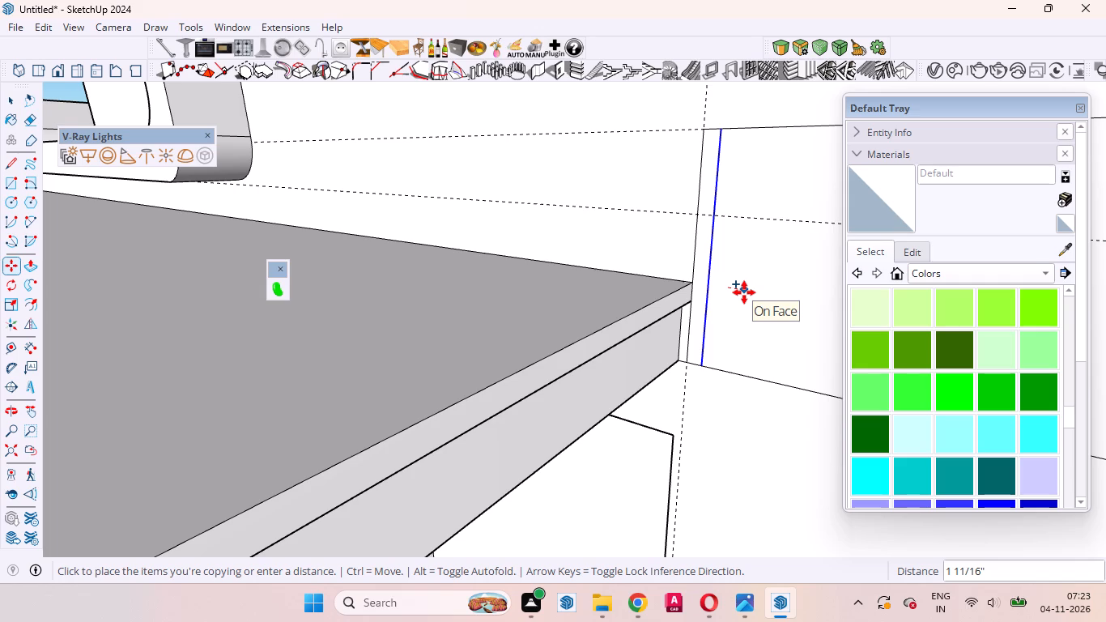
left_click(744, 292)
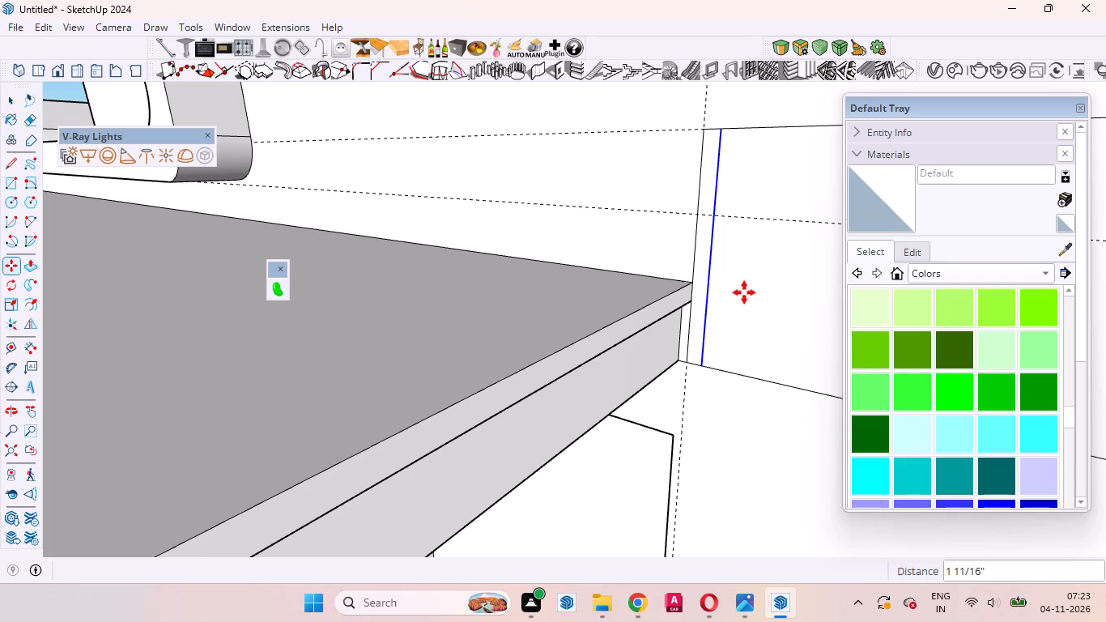
key("space")
Erase the upper and lower segments of the rectangle's original vertical end edge at the porch roof corner.
left_click(744, 292)
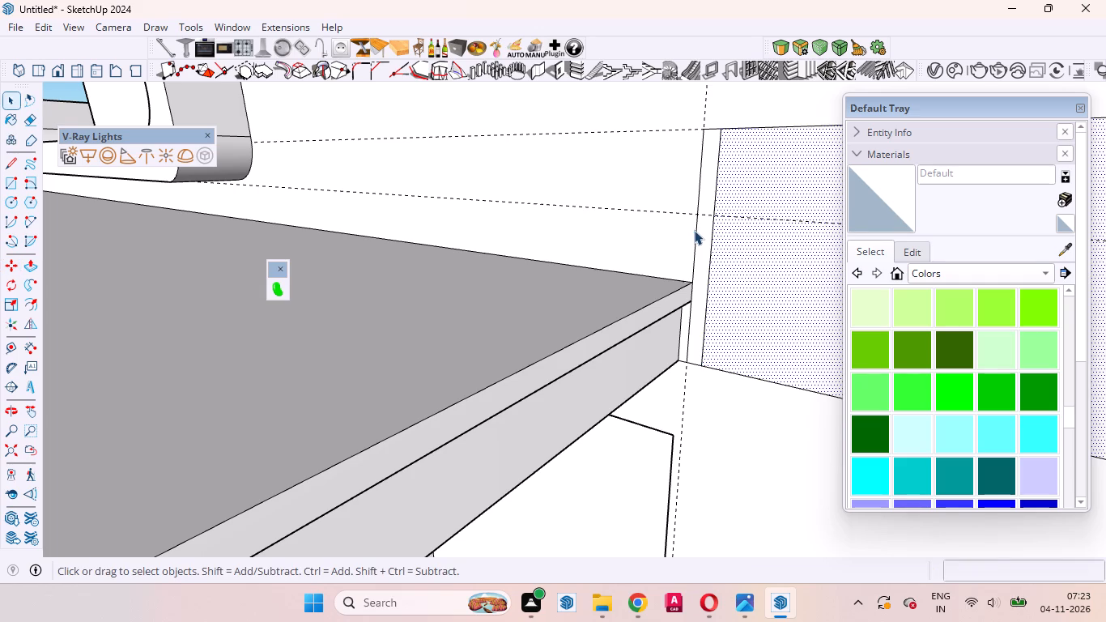
left_click(694, 230)
right_click(694, 230)
left_click(718, 260)
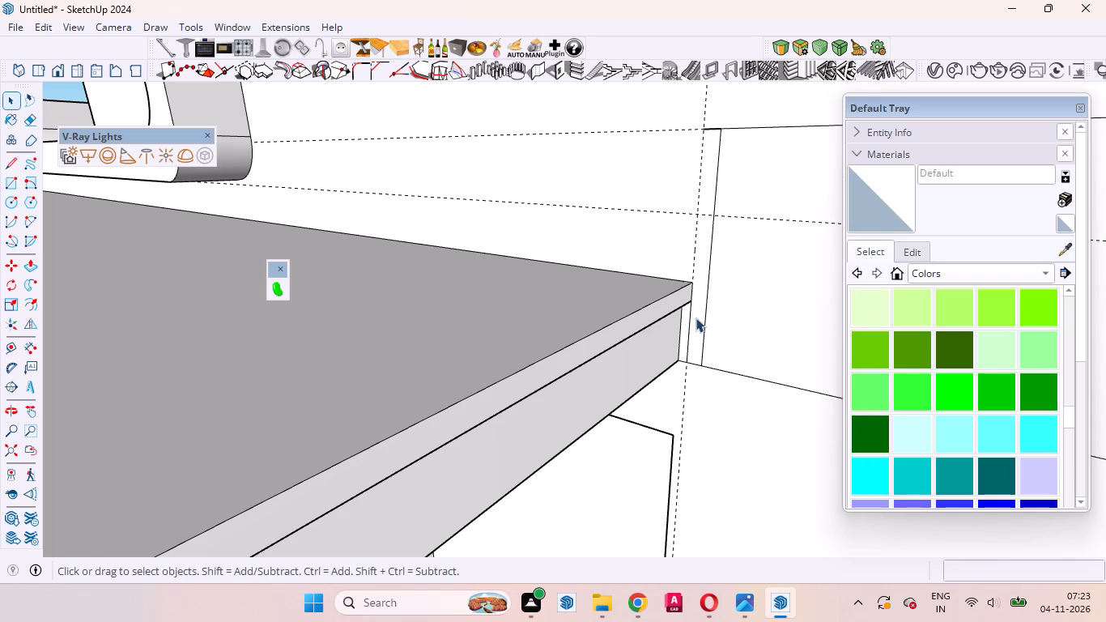
left_click(690, 317)
right_click(689, 318)
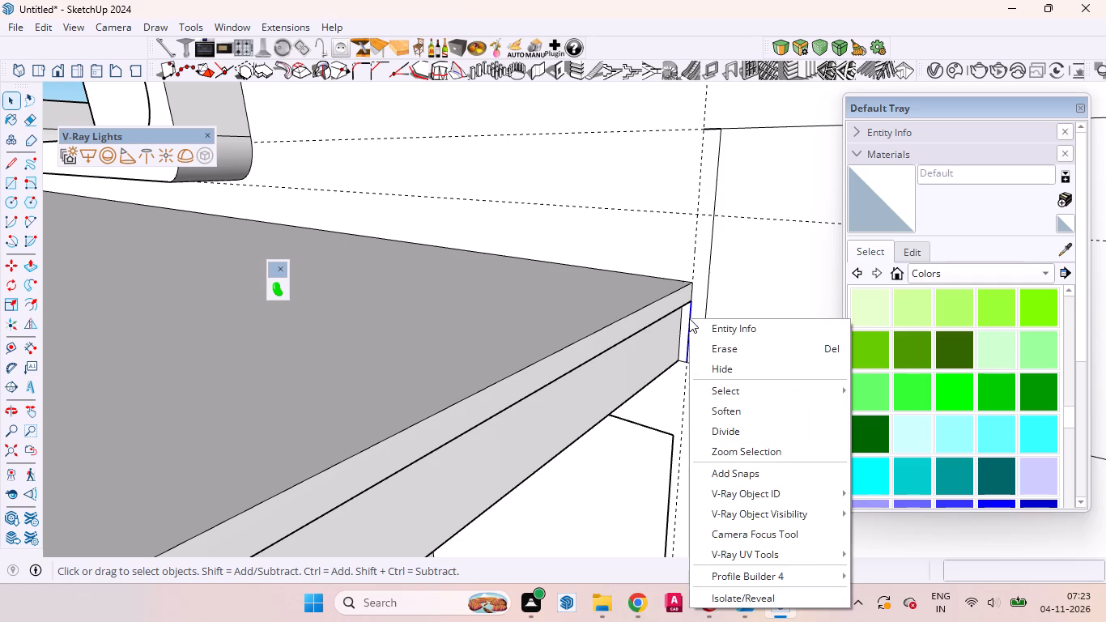
left_click(722, 343)
Erase the vertical guide running through the porch roof corner.
left_click(705, 126)
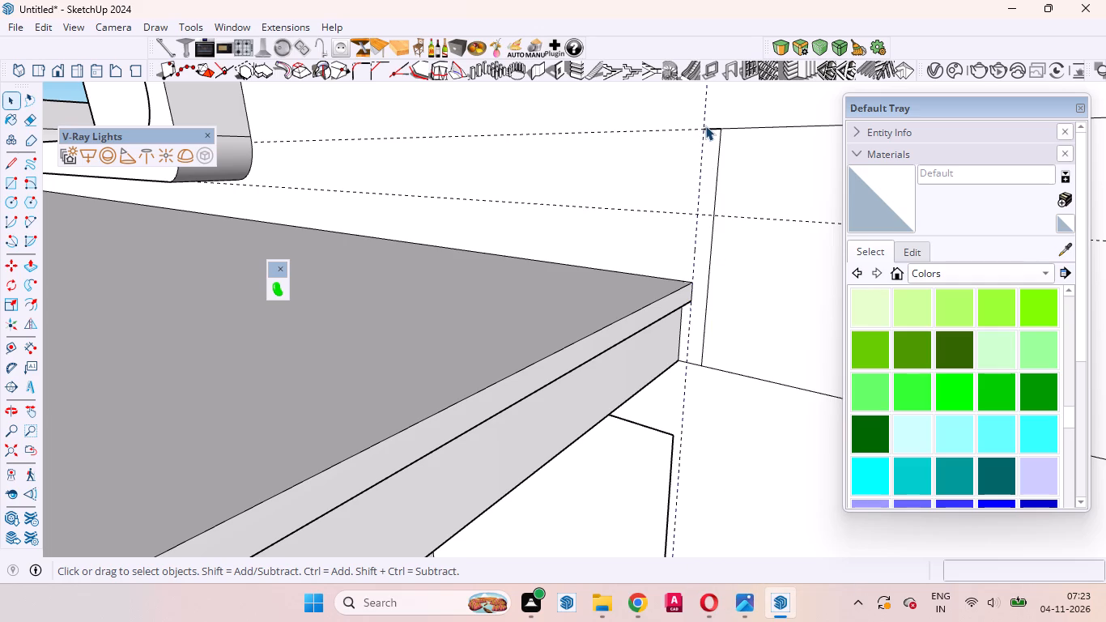
right_click(705, 126)
left_click(738, 154)
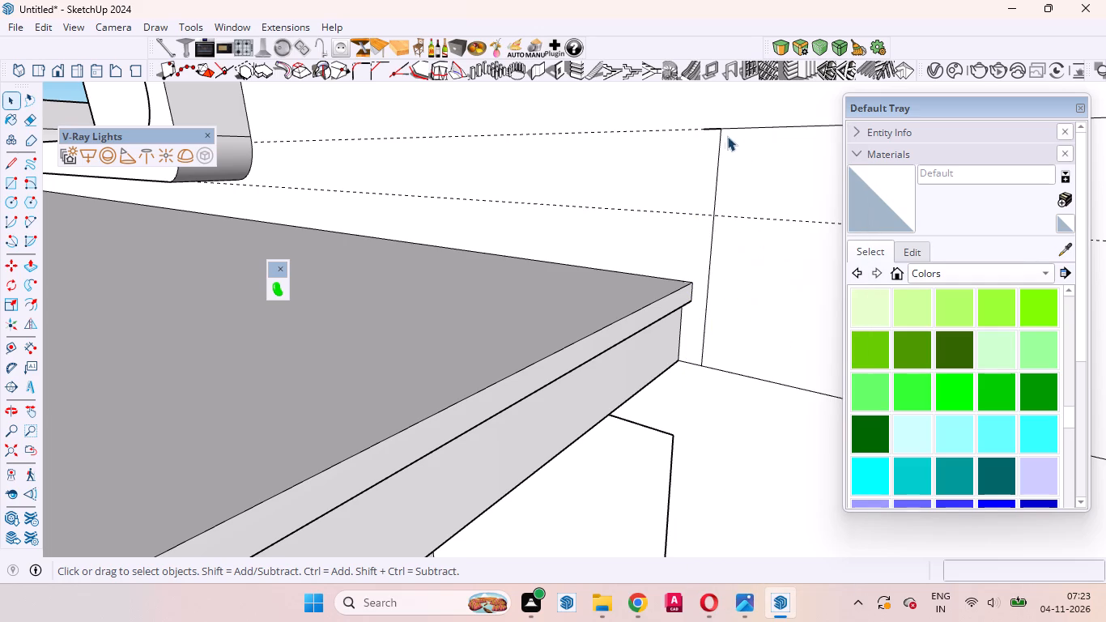
Erase the short leftover top and bottom edge pieces between the porch roof corner and the rectangle's copied end edge.
left_click(710, 129)
right_click(710, 129)
left_click(725, 168)
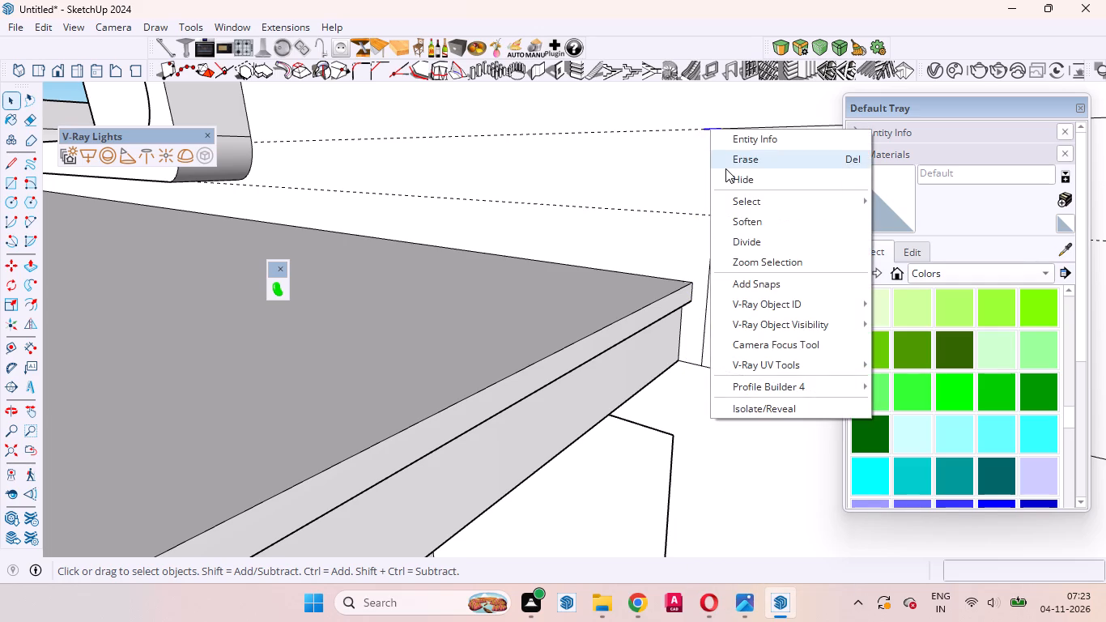
left_click(692, 360)
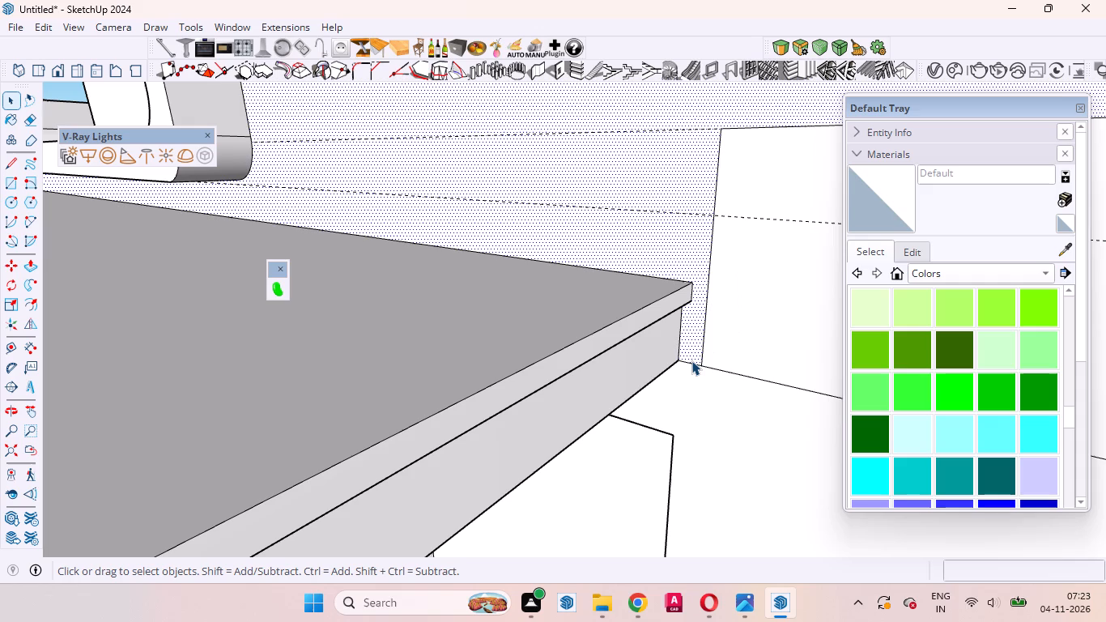
left_click(691, 362)
right_click(691, 362)
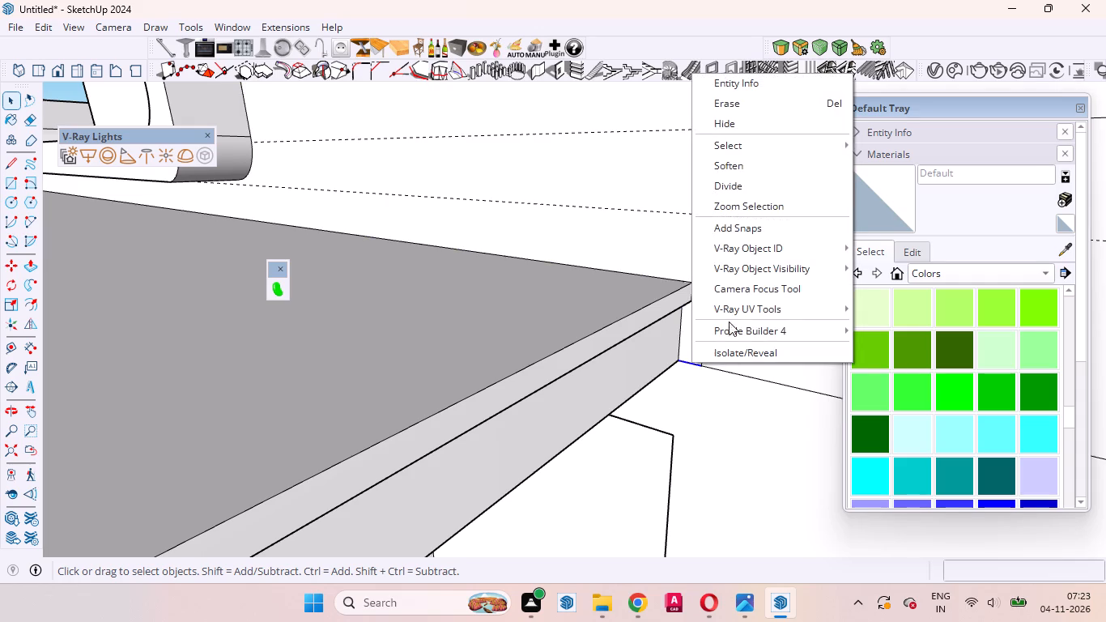
left_click(726, 107)
Pull the shortened rectangle out from the front wall, repeating the previous 1' extrusion distance.
scroll(725, 325, "down", 8)
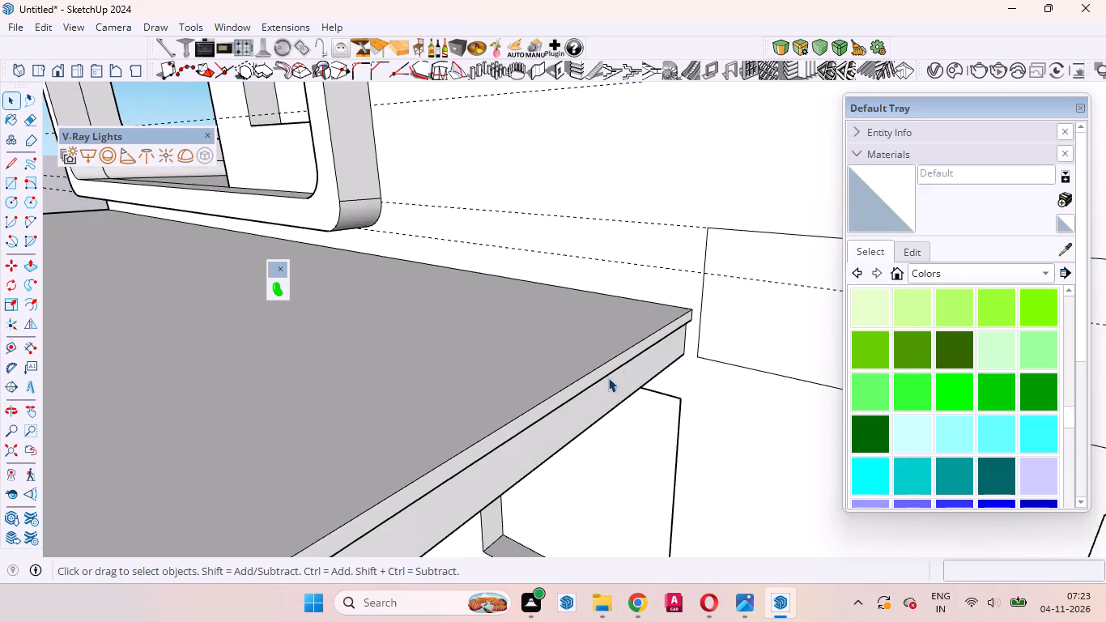
scroll(608, 377, "down", 12)
scroll(514, 365, "up", 1)
scroll(514, 365, "down", 2)
middle_click_drag(691, 413, 600, 420)
left_click(681, 392)
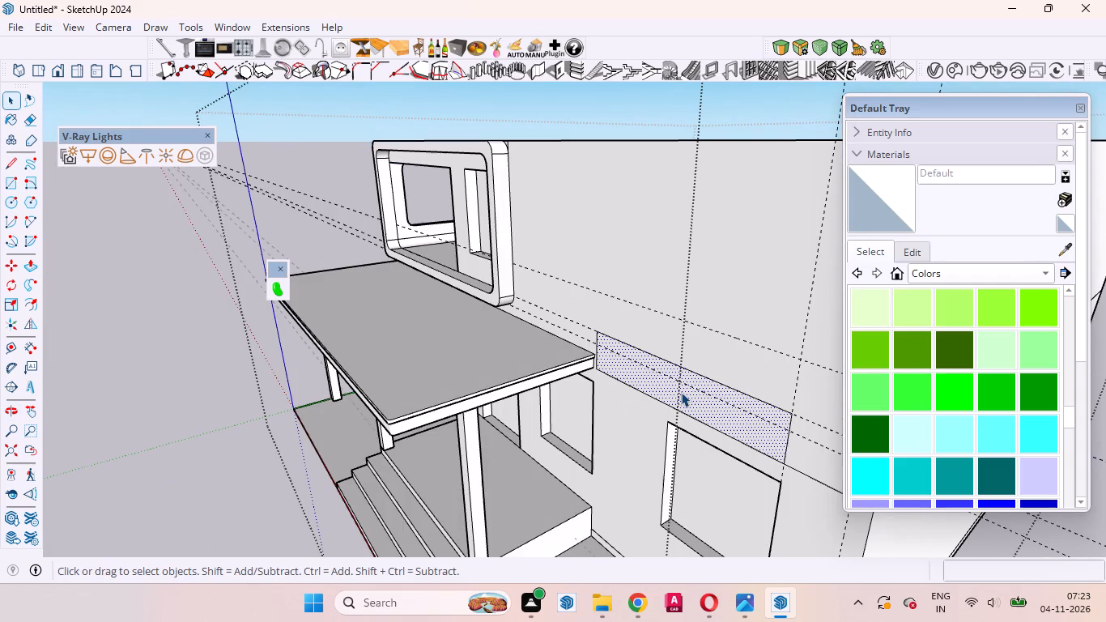
key("p")
left_click(681, 392)
left_click(682, 392)
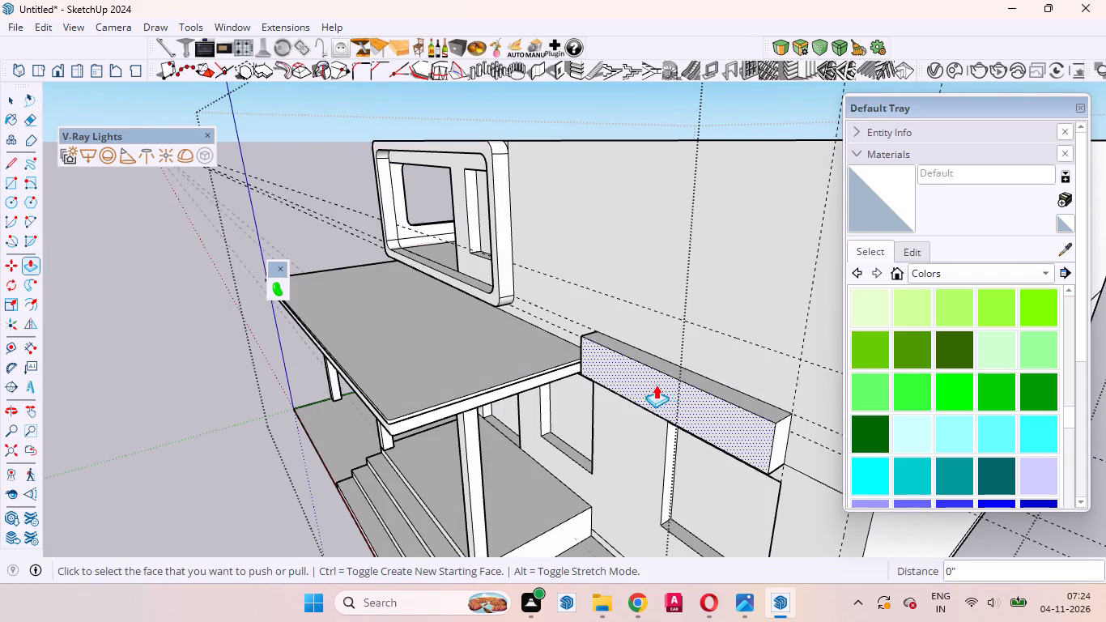
key("space")
scroll(564, 385, "up", 3)
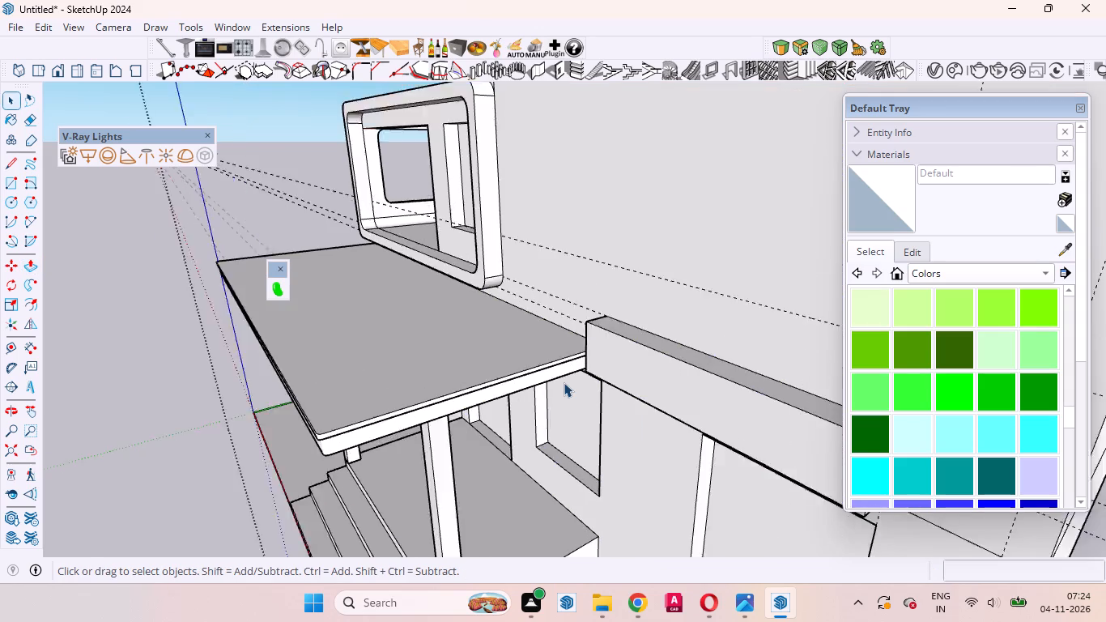
Erase the two leftover edges crossing the projecting band's end face beside the porch roof corner.
scroll(564, 382, "up", 7)
middle_click_drag(572, 378, 748, 407)
scroll(567, 376, "down", 10)
scroll(498, 337, "up", 1)
scroll(498, 337, "down", 3)
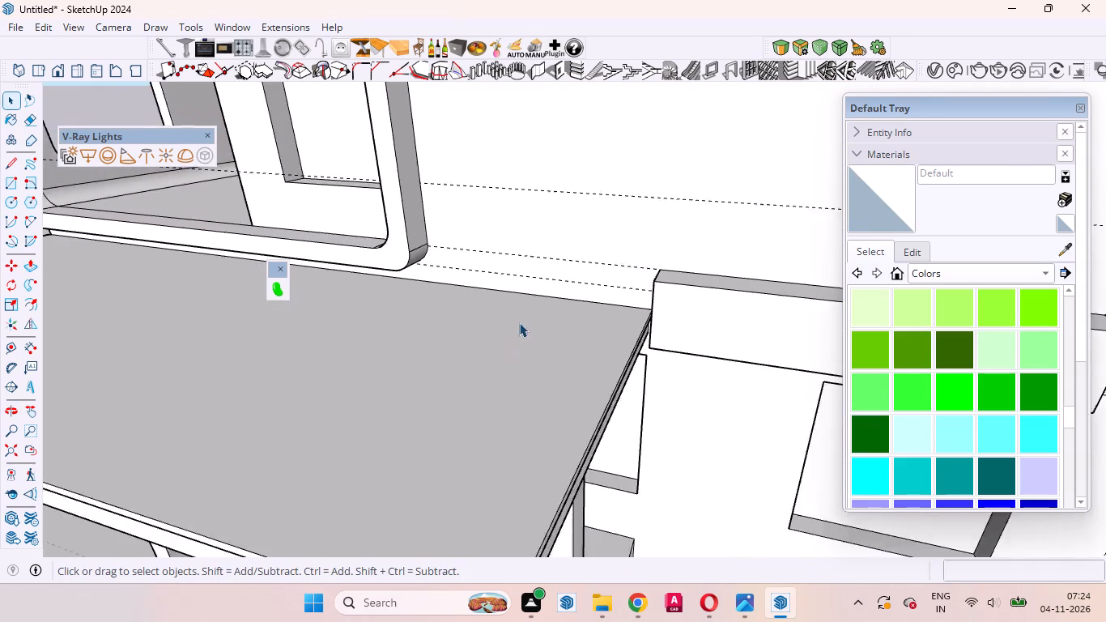
scroll(602, 315, "up", 13)
scroll(672, 305, "down", 1)
scroll(672, 305, "up", 8)
middle_click_drag(670, 343, 822, 388)
scroll(678, 359, "up", 9)
left_click(619, 349)
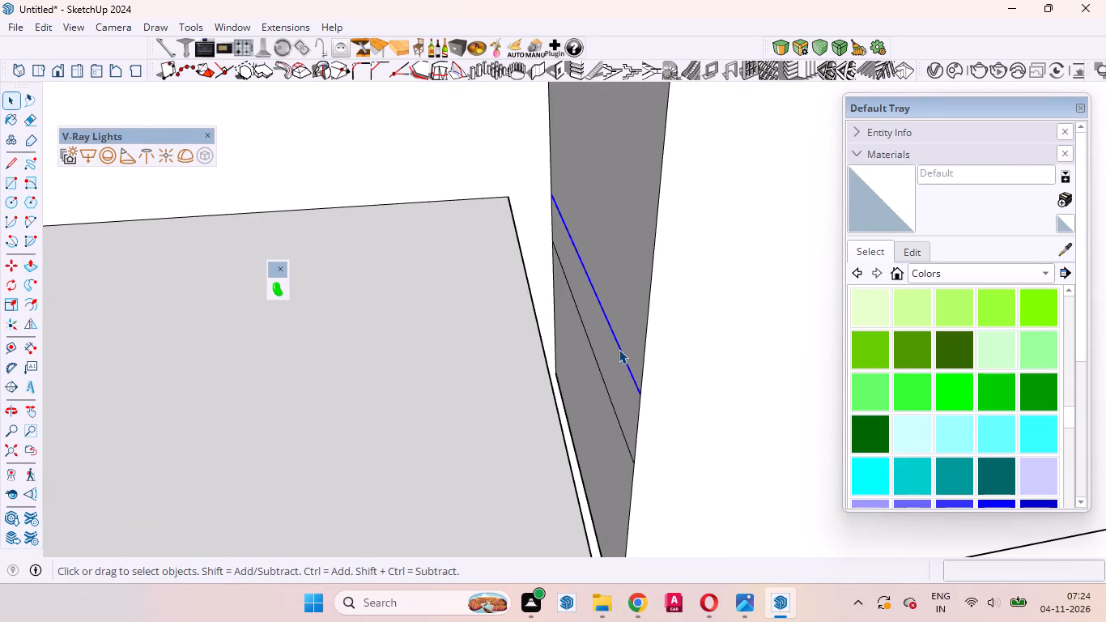
right_click(619, 349)
left_click(650, 87)
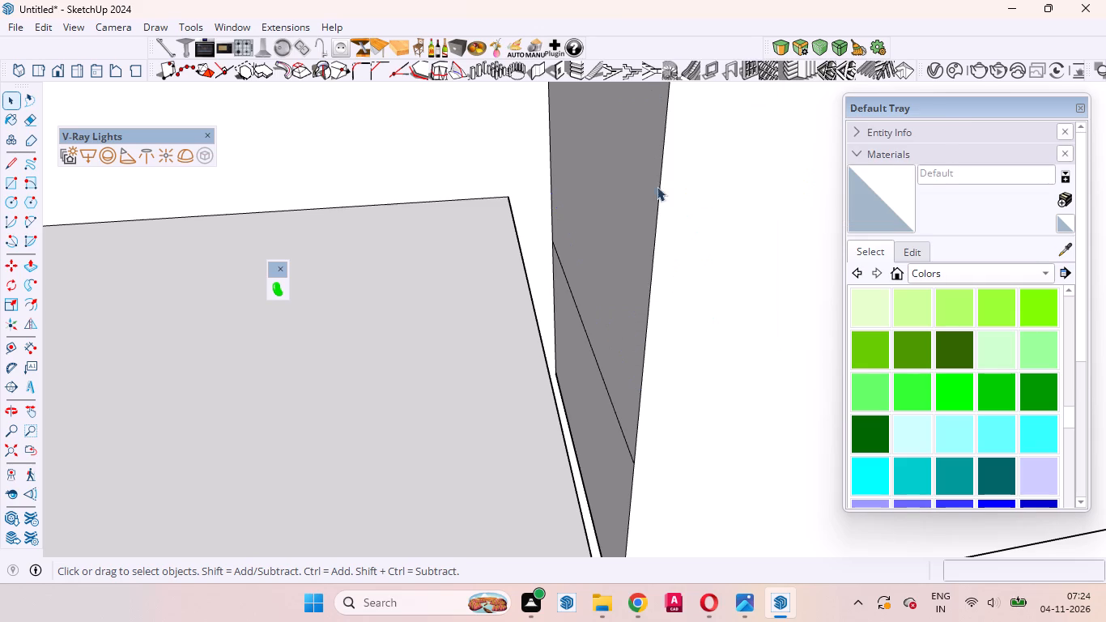
left_click(610, 393)
right_click(610, 393)
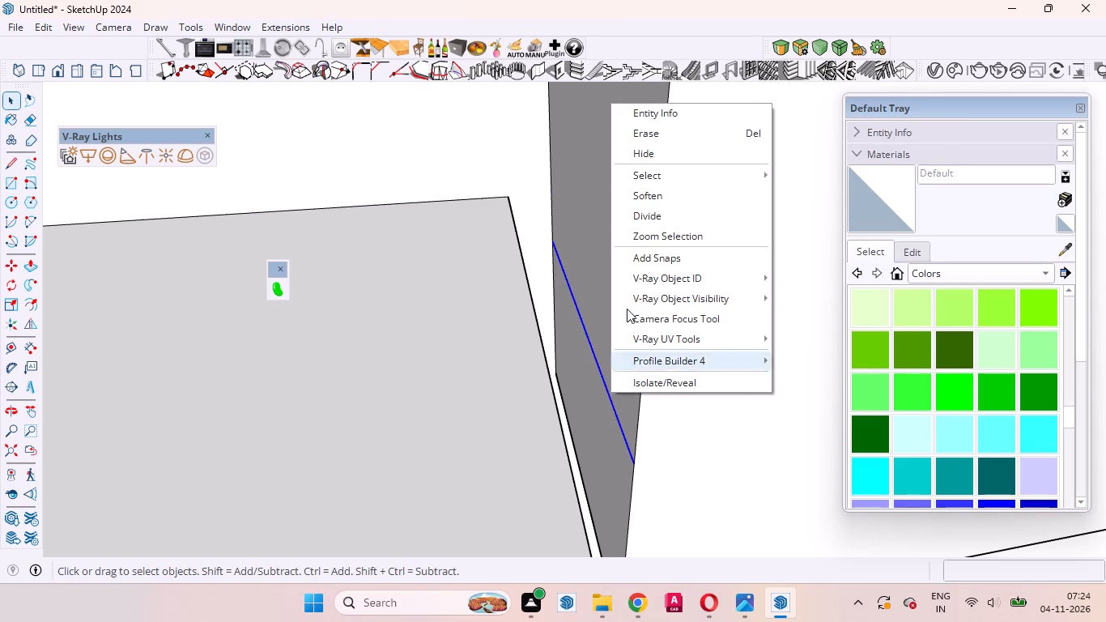
left_click(645, 132)
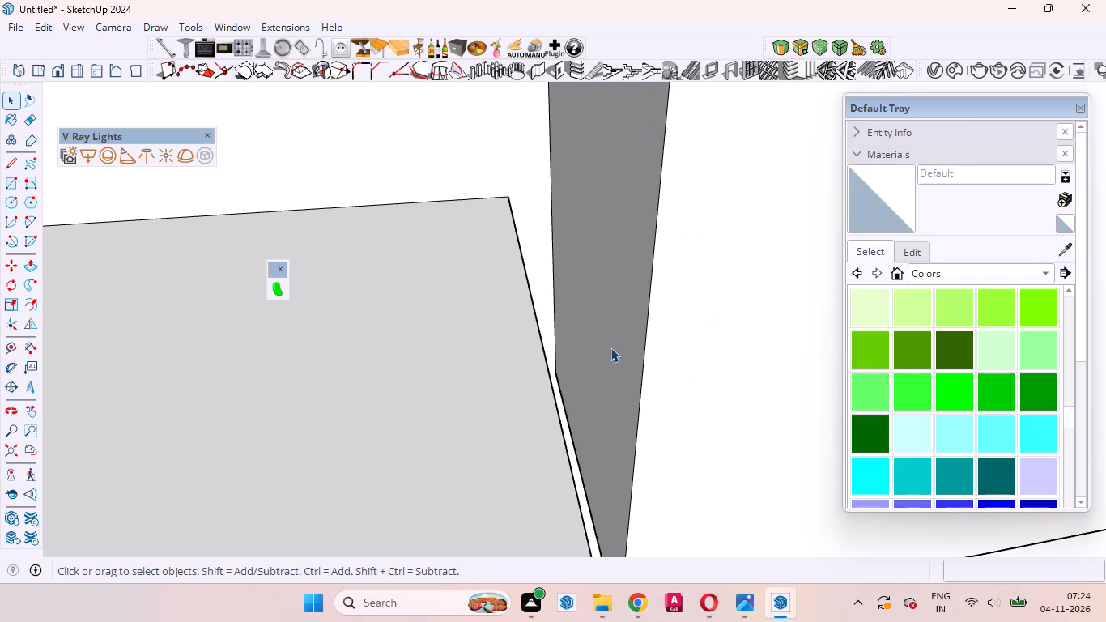
Round the band's two outer vertical end edges with a bevel offset of about 6 3/8" and 6 segments.
scroll(610, 348, "down", 16)
middle_click_drag(735, 421, 559, 356)
scroll(563, 351, "down", 5)
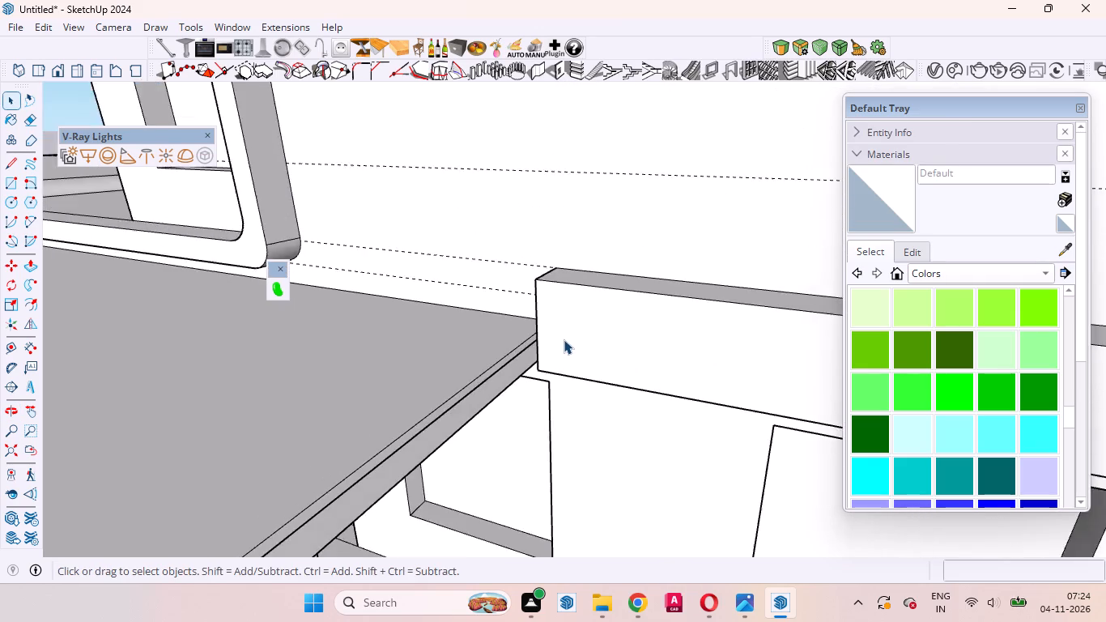
scroll(564, 339, "down", 16)
scroll(708, 343, "up", 5)
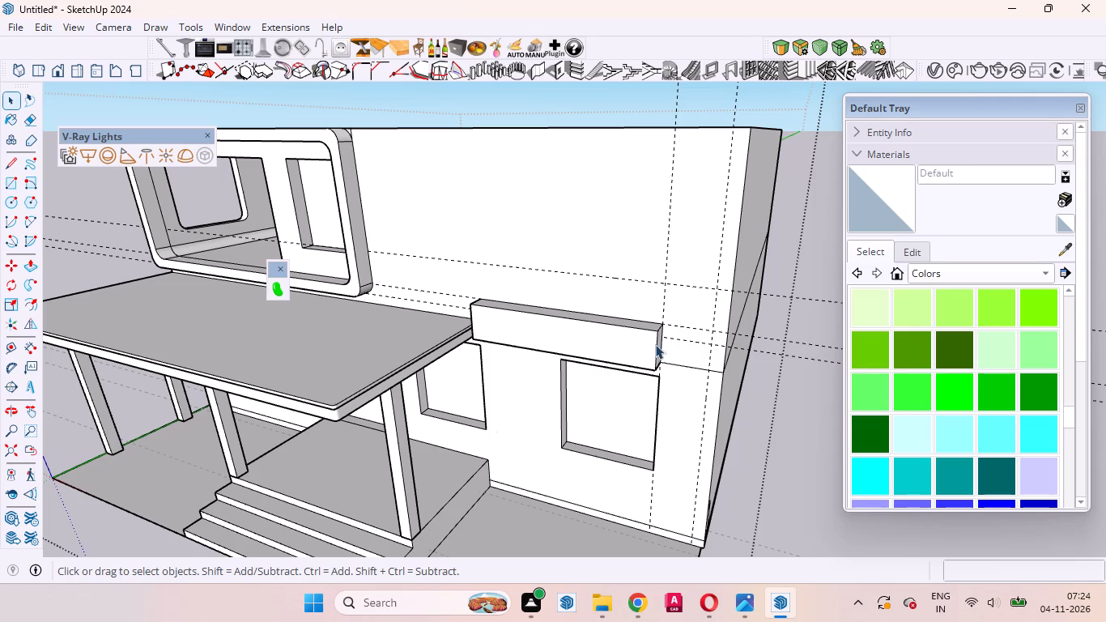
scroll(655, 349, "up", 5)
left_click(657, 346, "ctrl")
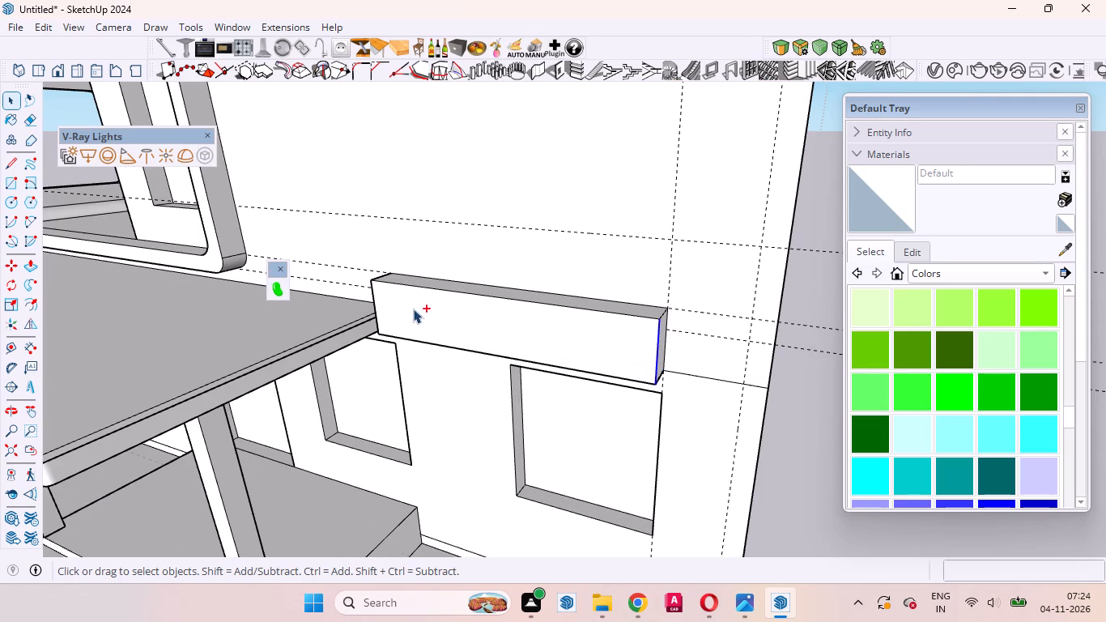
left_click(374, 305, "ctrl")
left_click(783, 47)
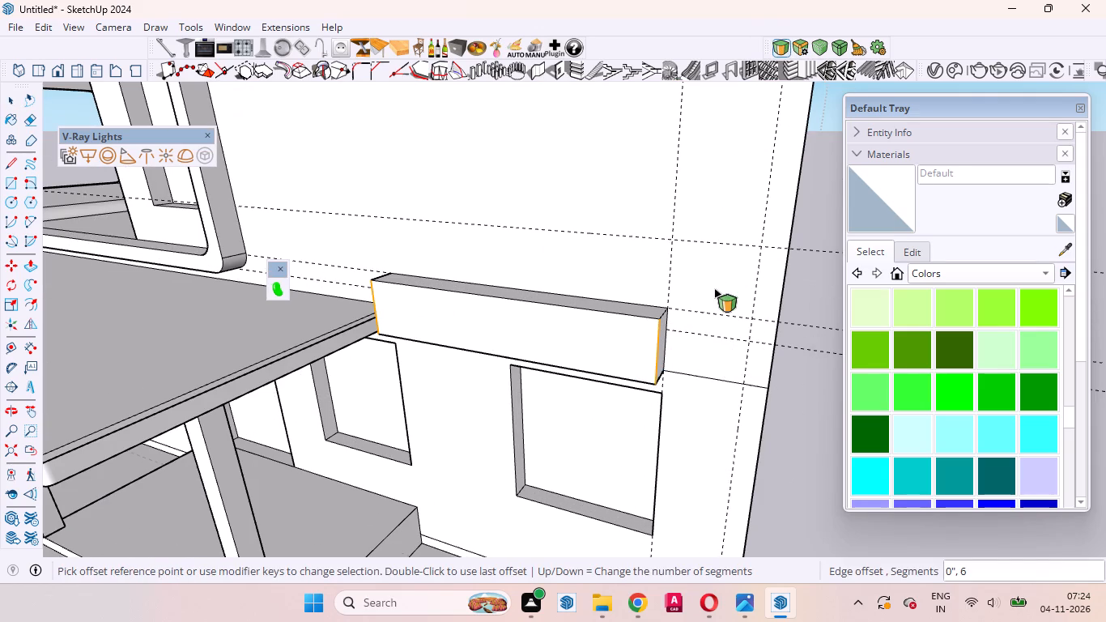
scroll(698, 342, "up", 11)
middle_click_drag(659, 350, 582, 369)
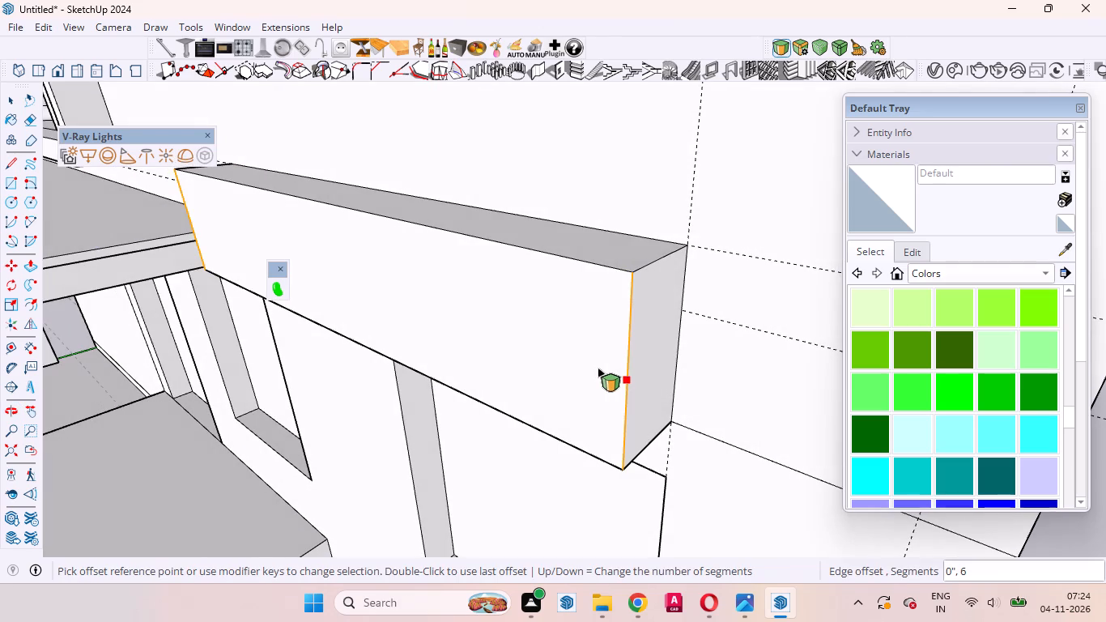
left_click(603, 358)
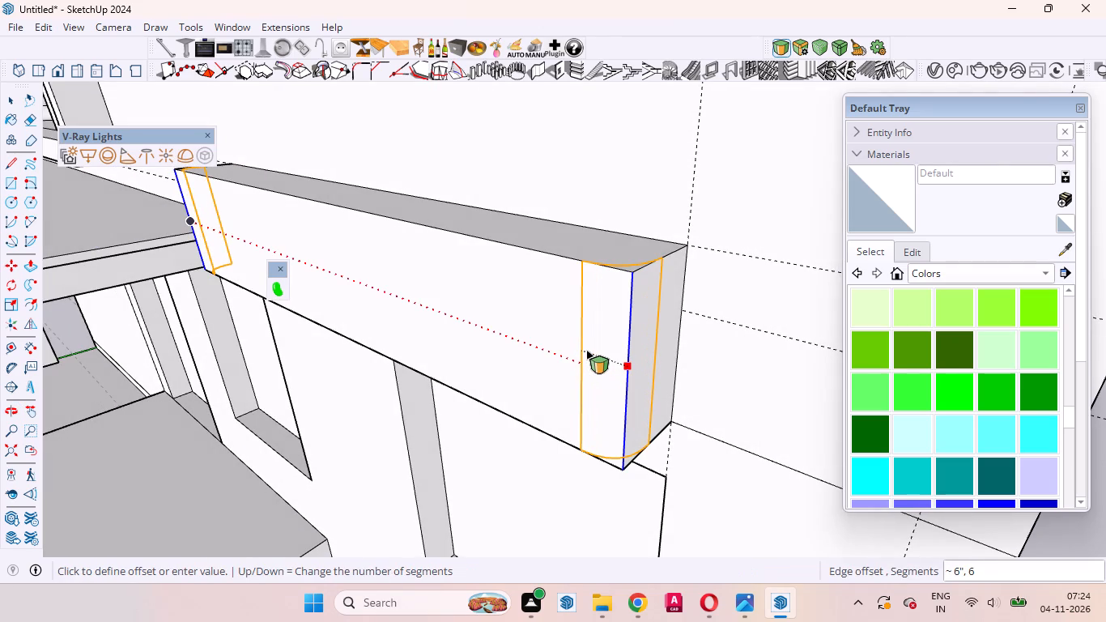
left_click(585, 347)
middle_click_drag(598, 381, 806, 386)
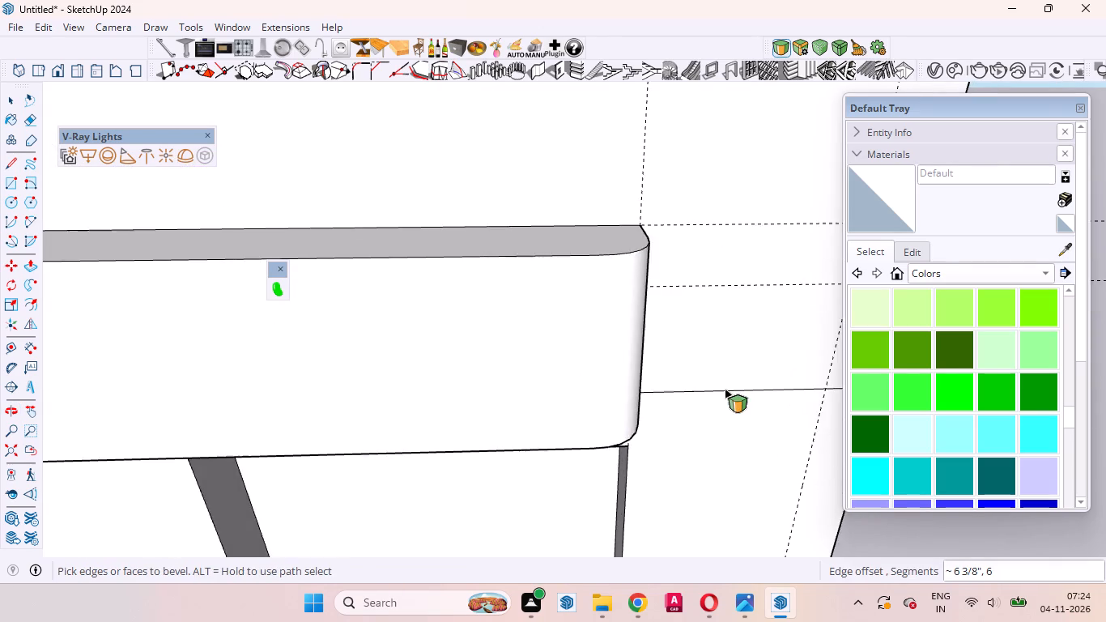
scroll(715, 390, "down", 14)
key("space")
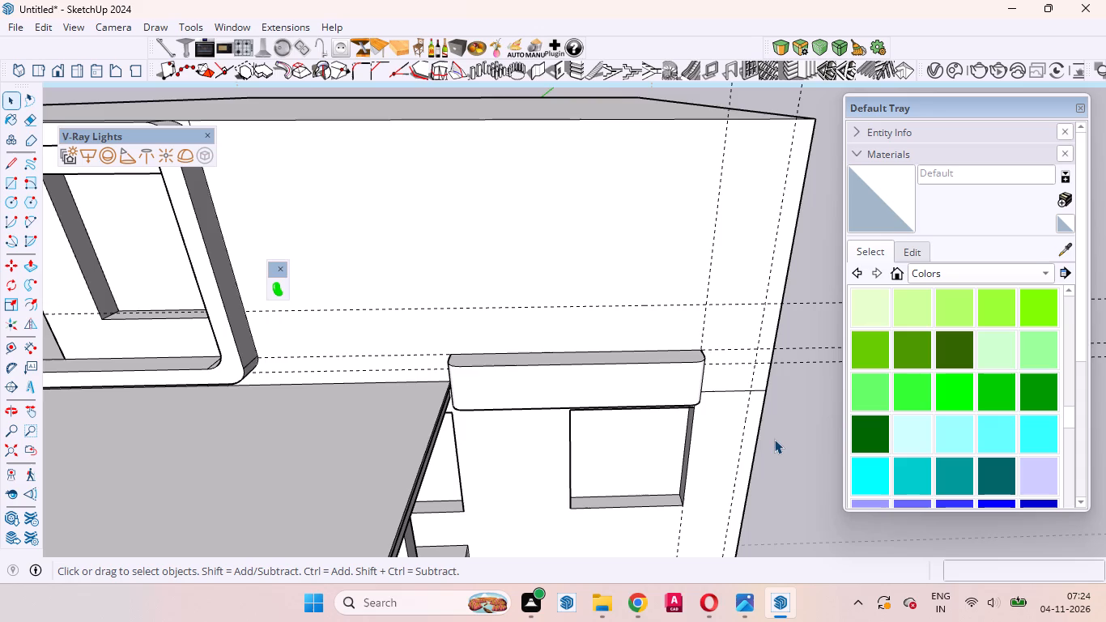
Erase the vertical wall edge beside the rounded top corner of the upper frame.
scroll(757, 424, "down", 3)
scroll(642, 369, "up", 3)
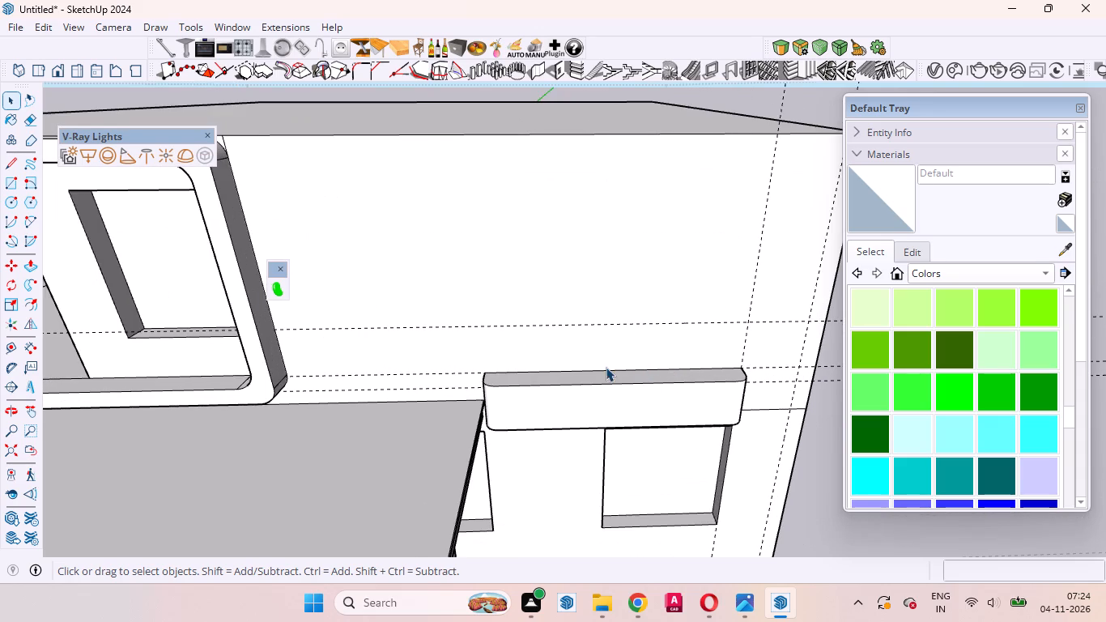
middle_click_drag(615, 382, 645, 393)
scroll(650, 386, "down", 10)
middle_click_drag(762, 390, 684, 346)
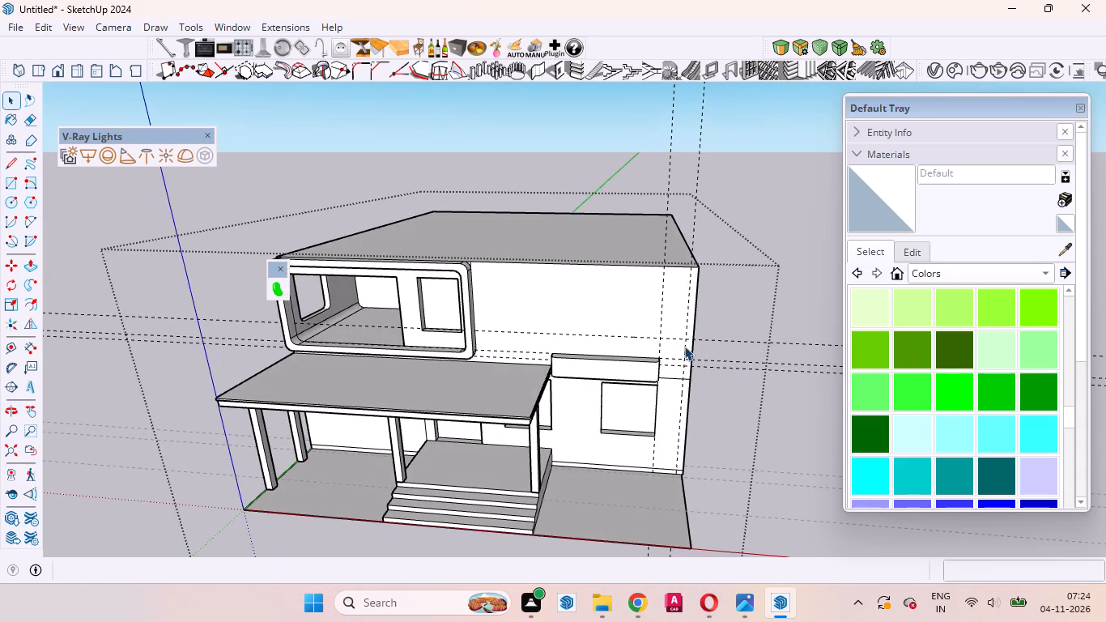
scroll(684, 347, "down", 3)
left_click(627, 317)
scroll(623, 317, "up", 4)
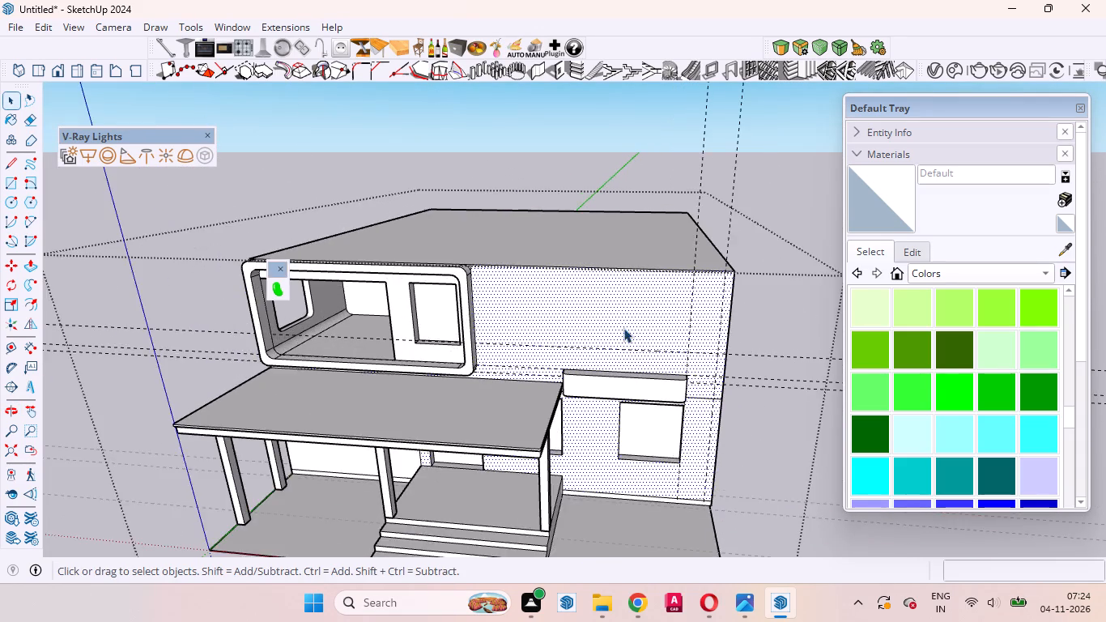
scroll(624, 336, "up", 3)
scroll(626, 341, "down", 3)
middle_click_drag(596, 413, 573, 329)
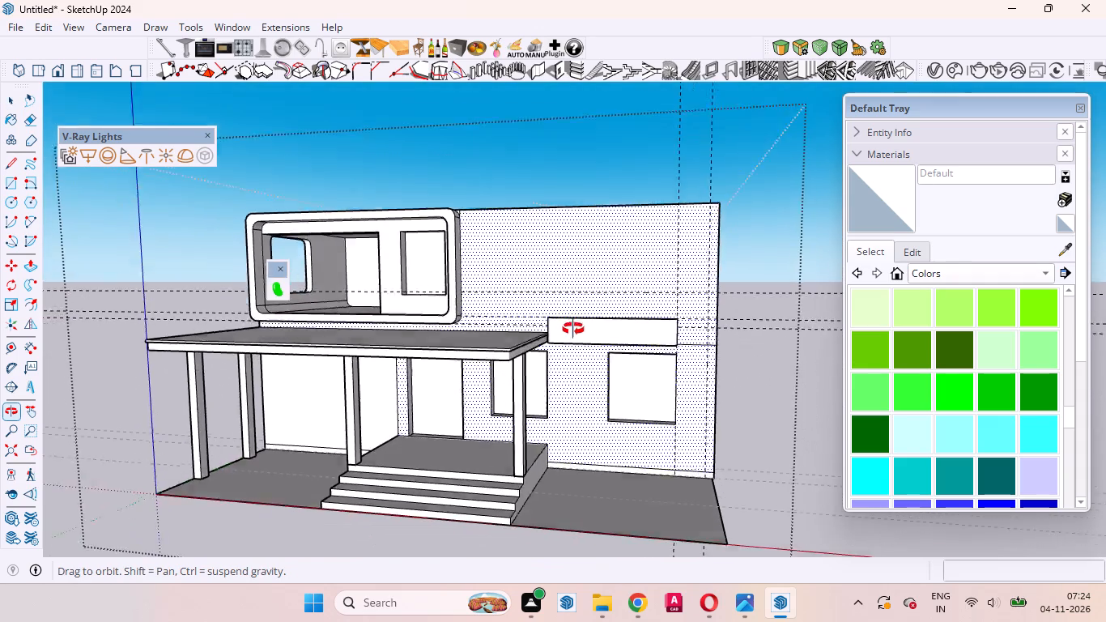
middle_click_drag(573, 329, 568, 326)
scroll(643, 322, "up", 7)
left_click(700, 330)
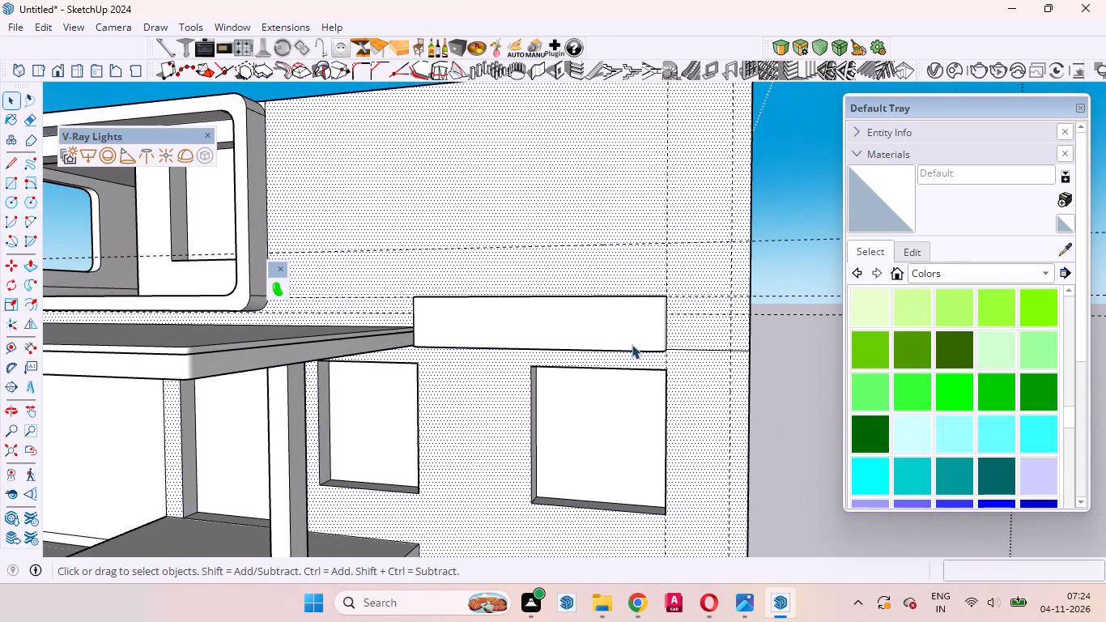
scroll(649, 357, "down", 5)
middle_click_drag(577, 348, 655, 381)
scroll(646, 382, "down", 4)
scroll(348, 201, "up", 14)
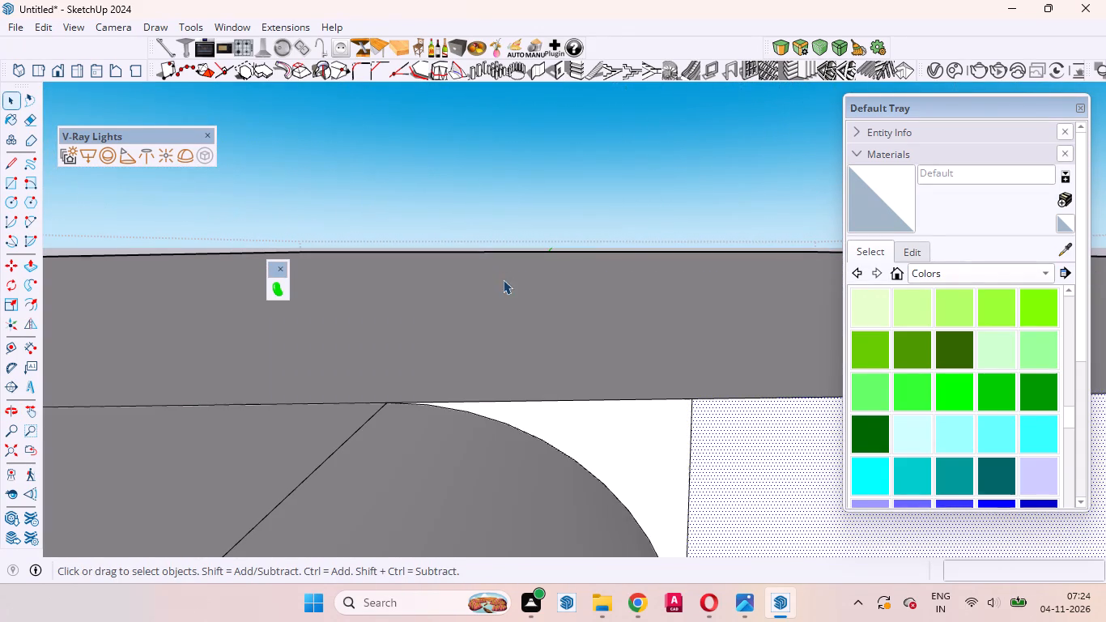
left_click(692, 425)
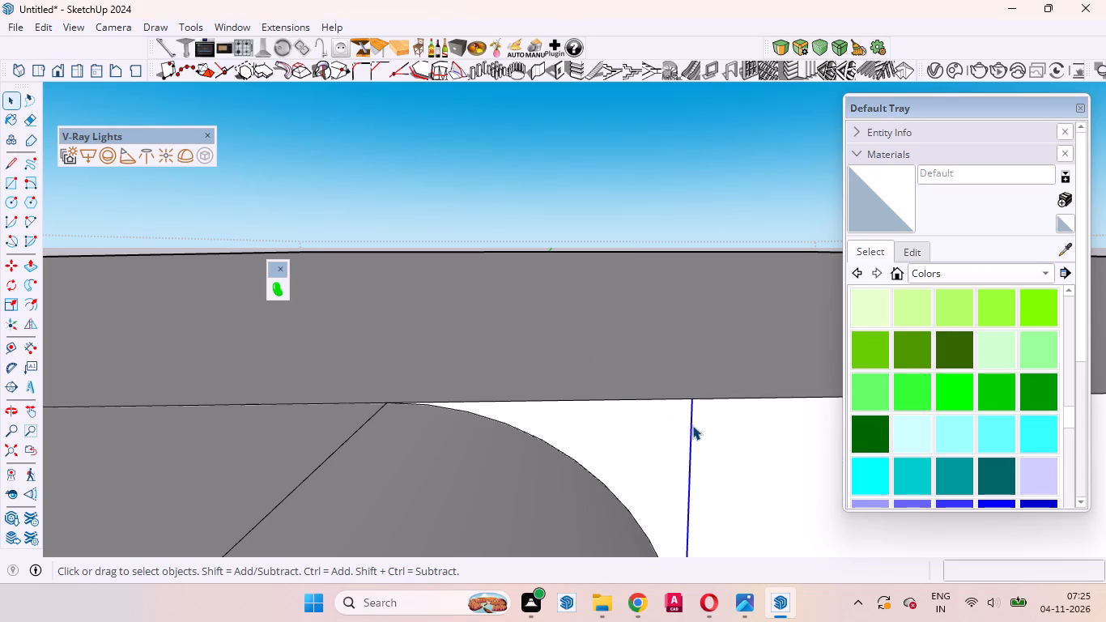
right_click(692, 425)
left_click(708, 165)
Draw a rectangle about 18' 3 1/4" by 9' 8 15/16" on the front wall, from its top outer corner to just above the porch roof.
scroll(692, 232, "down", 12)
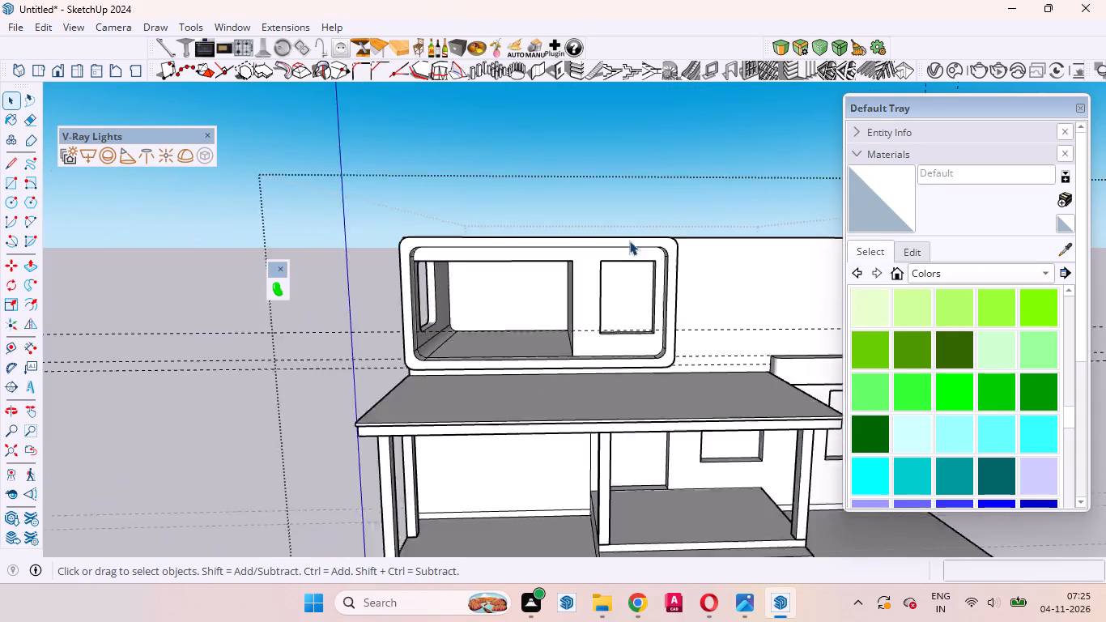
scroll(629, 241, "down", 4)
middle_click_drag(684, 302, 623, 263)
scroll(657, 249, "up", 4)
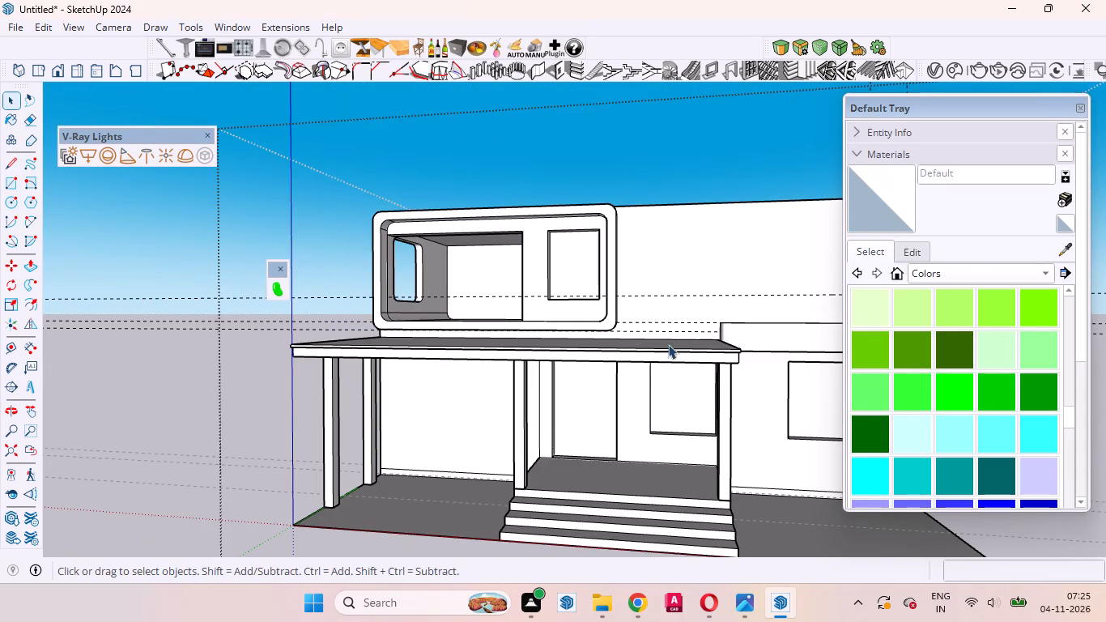
middle_click_drag(668, 344, 647, 350)
scroll(684, 363, "up", 3)
middle_click_drag(683, 361, 674, 379)
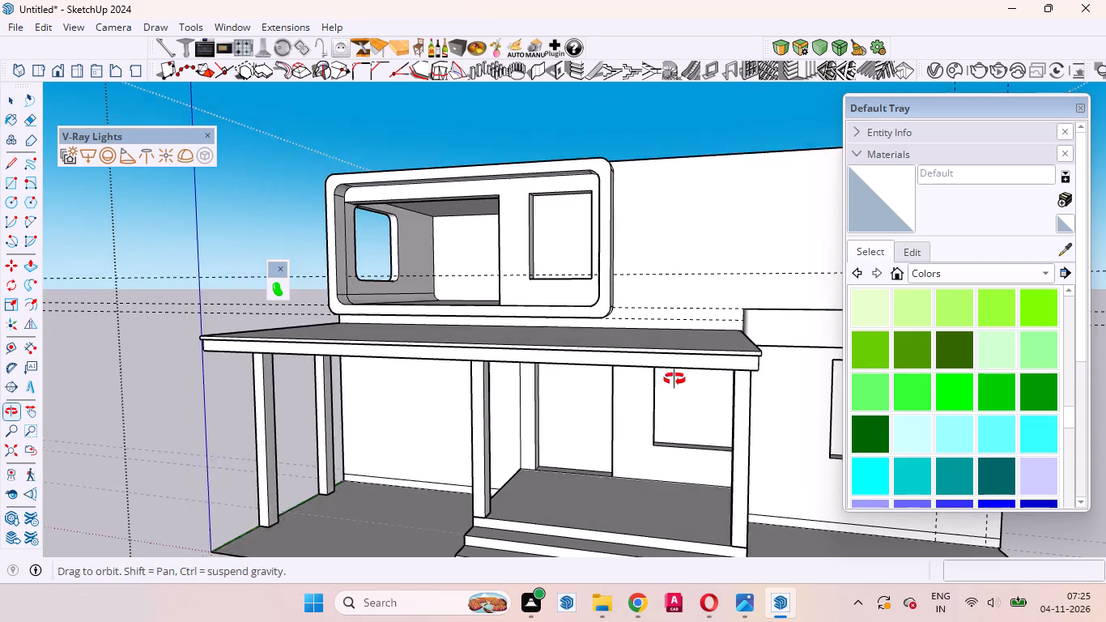
middle_click_drag(674, 379, 670, 390)
left_click(673, 258)
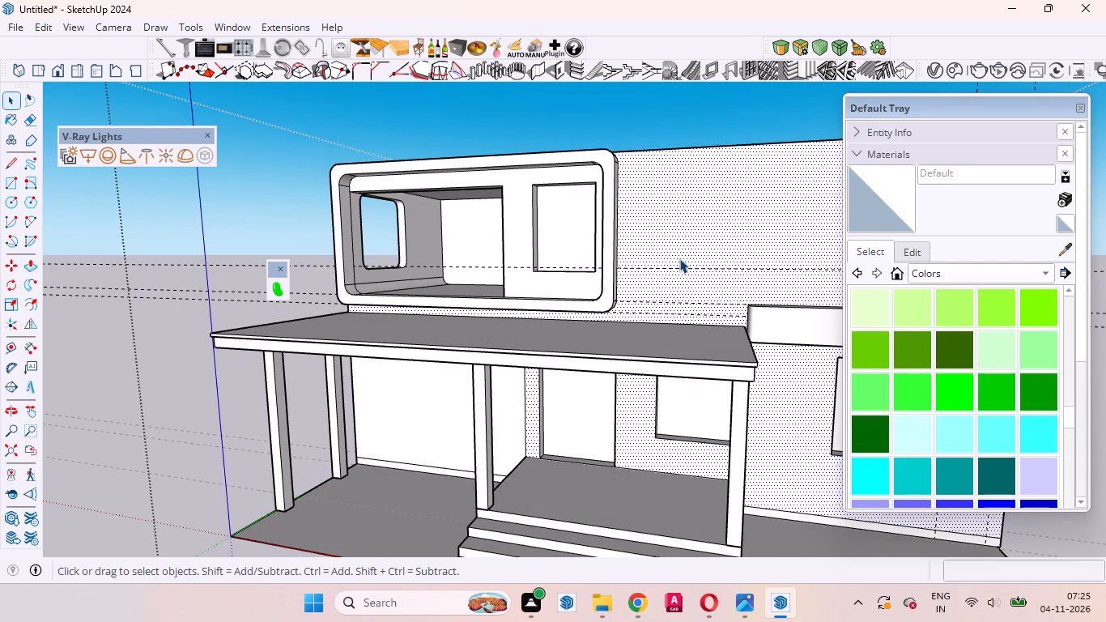
key("t")
key("space")
type("r")
scroll(669, 318, "down", 7)
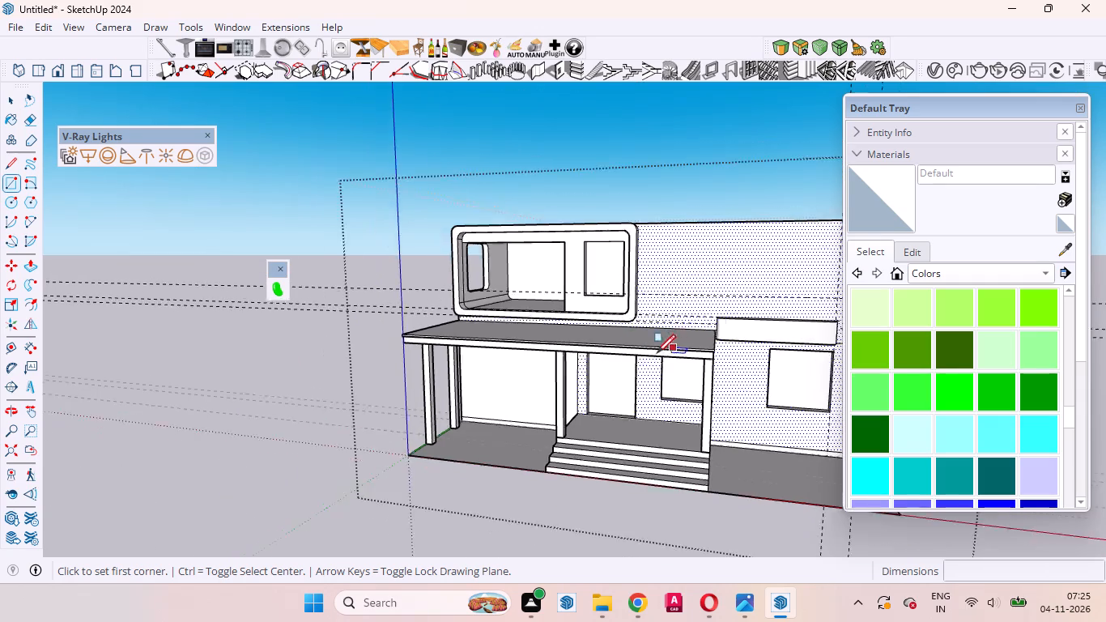
scroll(657, 353, "down", 7)
scroll(737, 301, "up", 9)
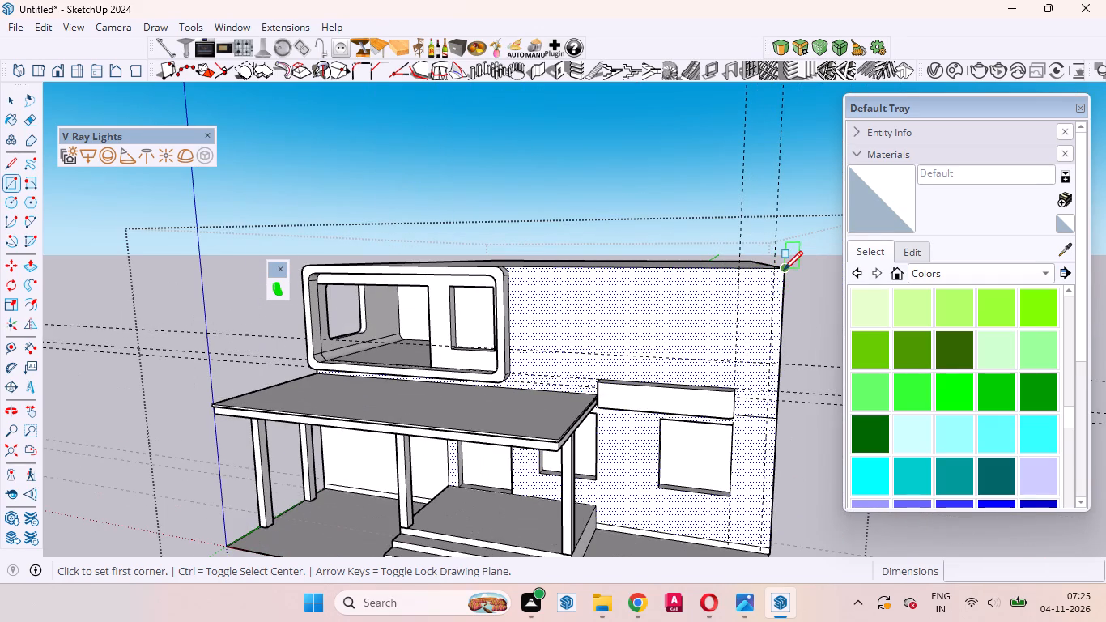
left_click(785, 270)
scroll(577, 371, "up", 8)
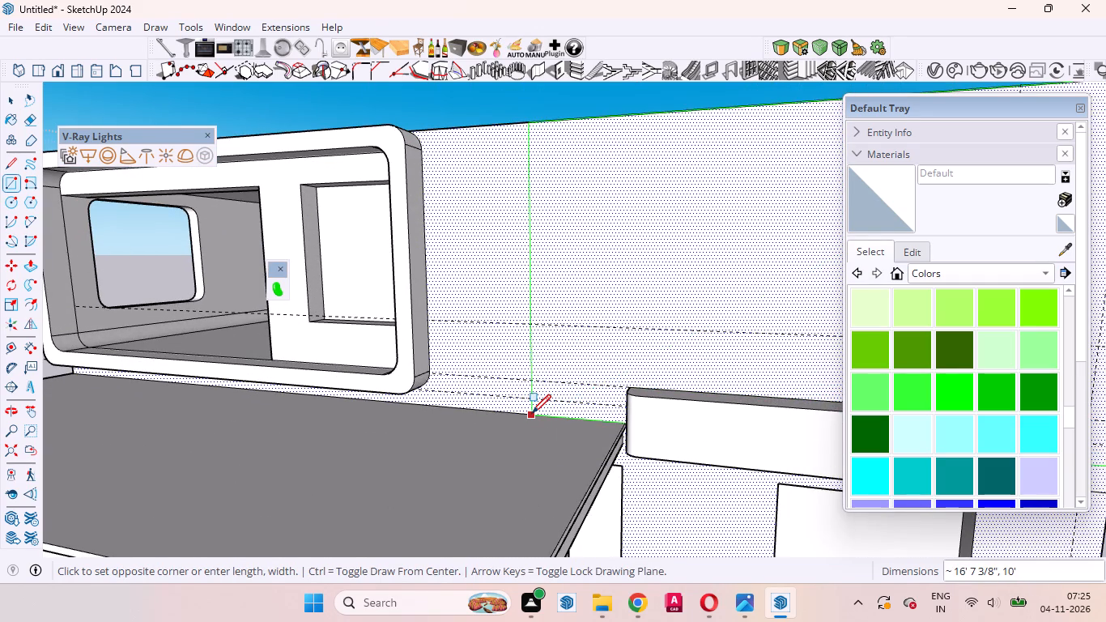
left_click(489, 404)
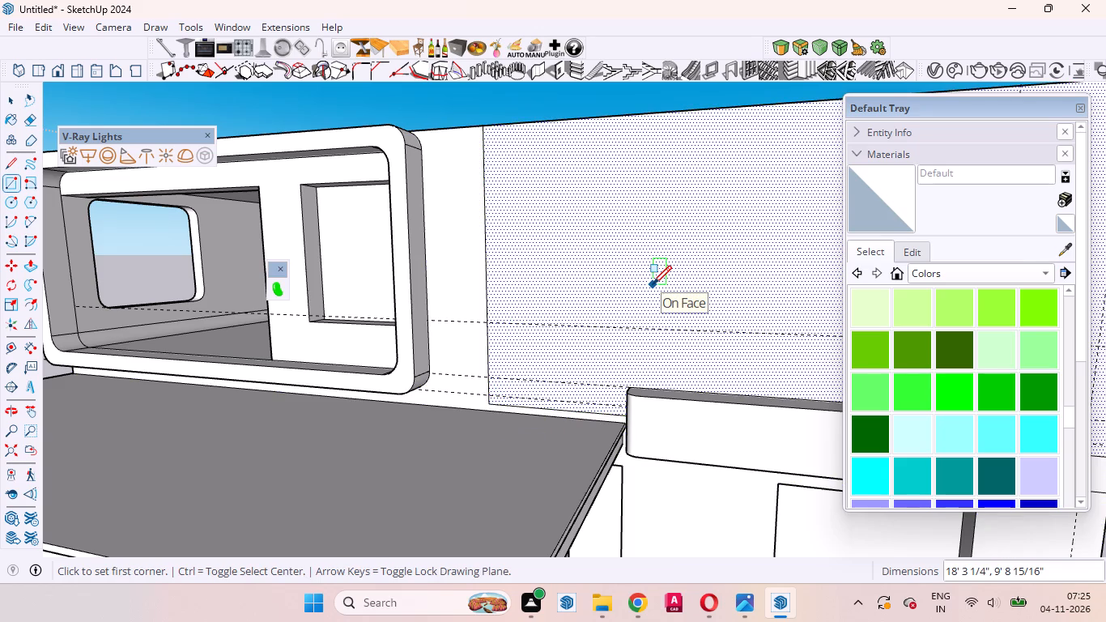
key("space")
Move the rectangle's bottom edge segment between the band and the building corner down about 1' 1/16" to the band's underside line.
scroll(585, 360, "down", 10)
scroll(738, 399, "up", 5)
middle_click_drag(717, 416, 705, 418)
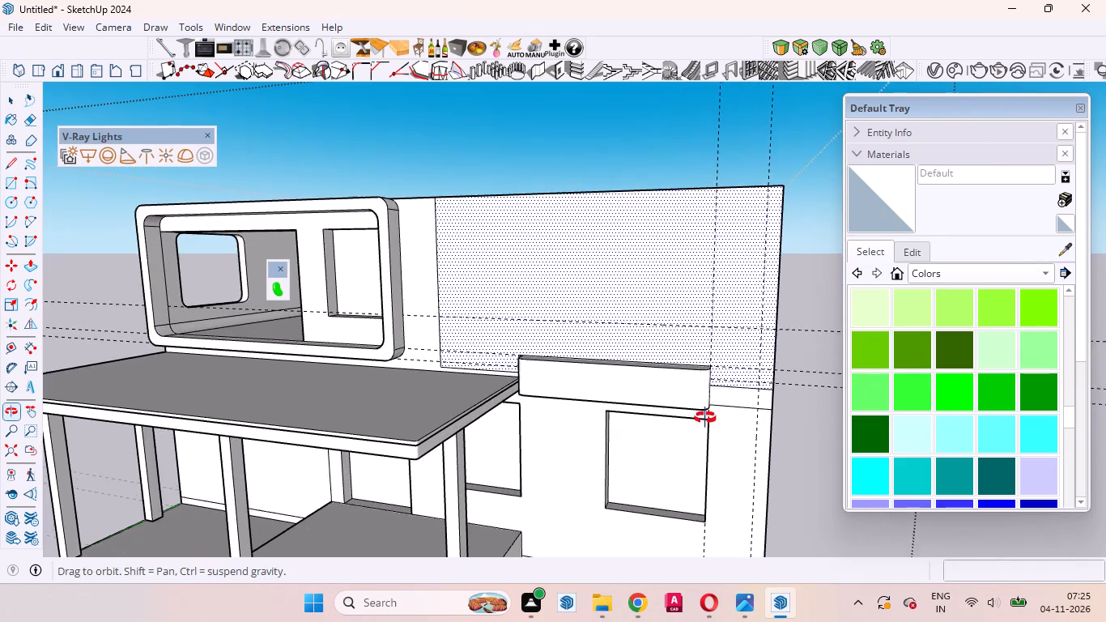
middle_click_drag(705, 418, 598, 316)
scroll(585, 332, "down", 5)
scroll(716, 418, "up", 6)
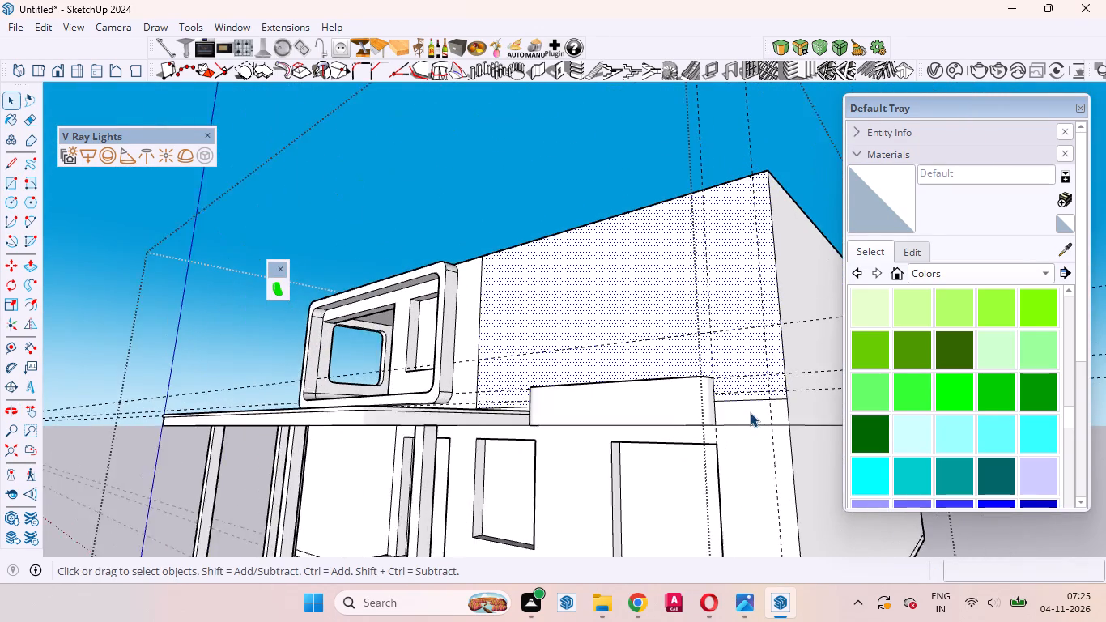
scroll(750, 412, "up", 1)
left_click(755, 399)
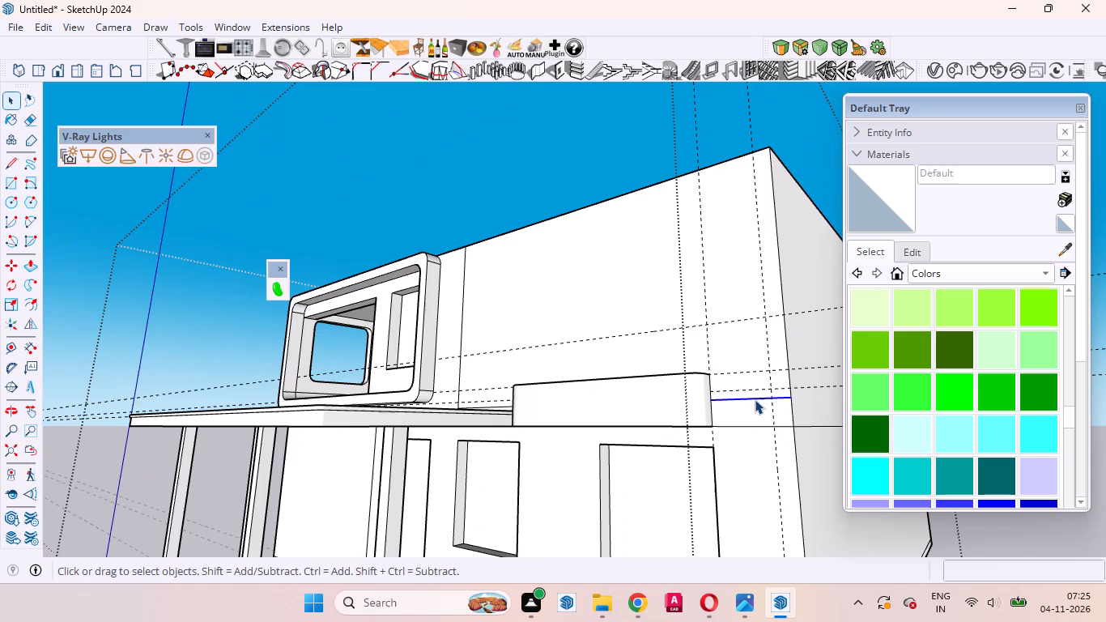
key("m")
left_click(755, 399)
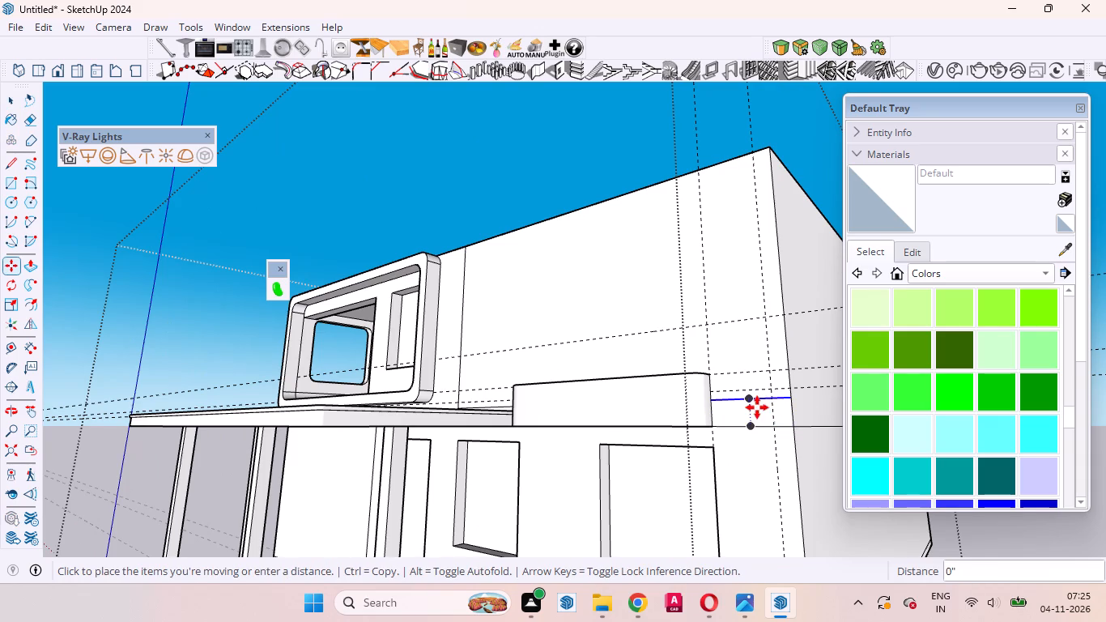
left_click(759, 421)
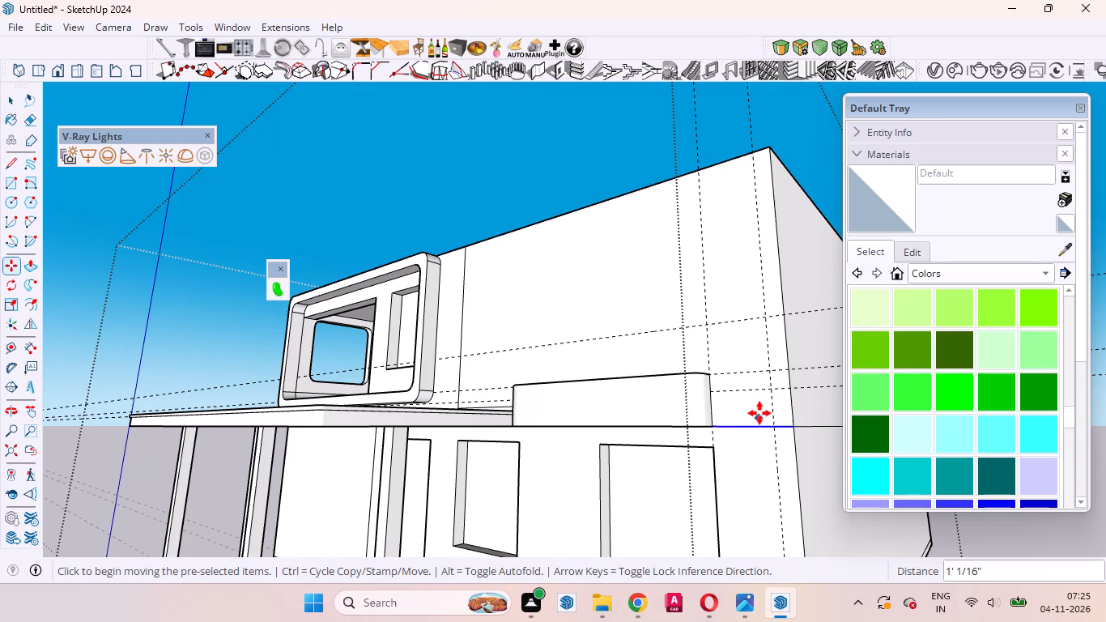
Move the wall panel's bottom edge between the upper frame and the band down about 3 1/16" onto the porch roof.
scroll(759, 409, "up", 5)
scroll(772, 419, "down", 11)
scroll(487, 436, "up", 10)
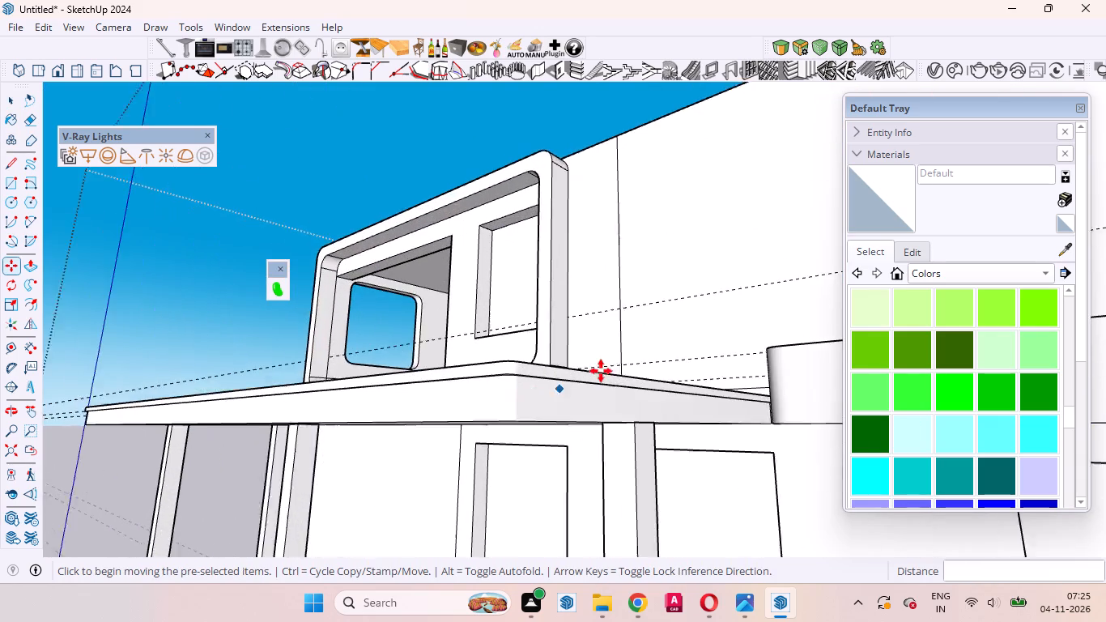
middle_click_drag(622, 404, 683, 526)
scroll(638, 303, "up", 10)
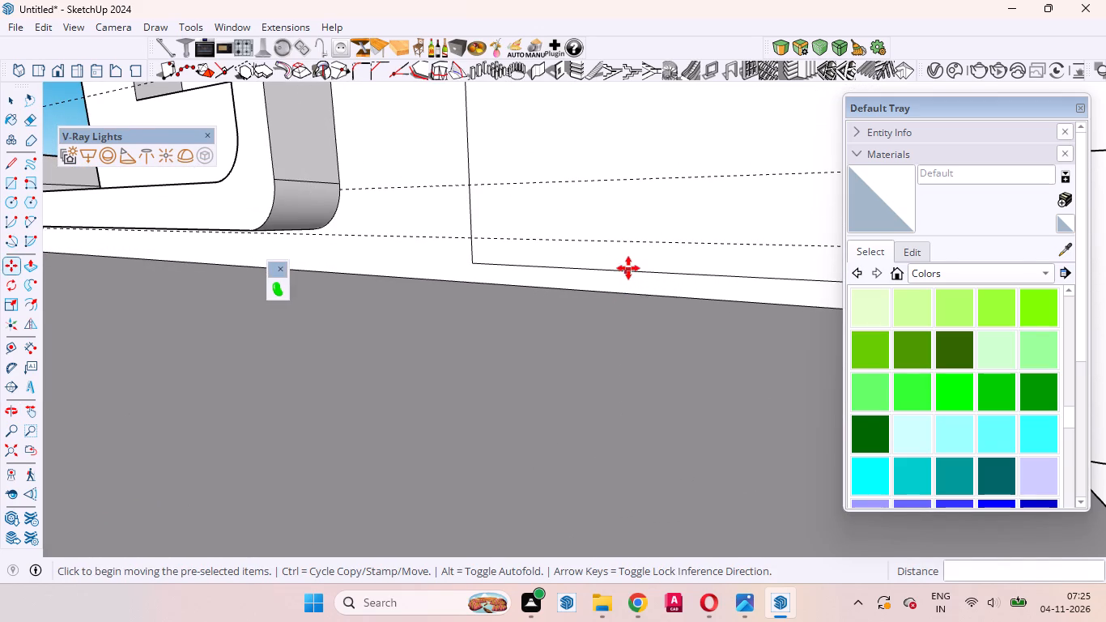
key("space")
left_click(628, 268)
left_click(628, 270)
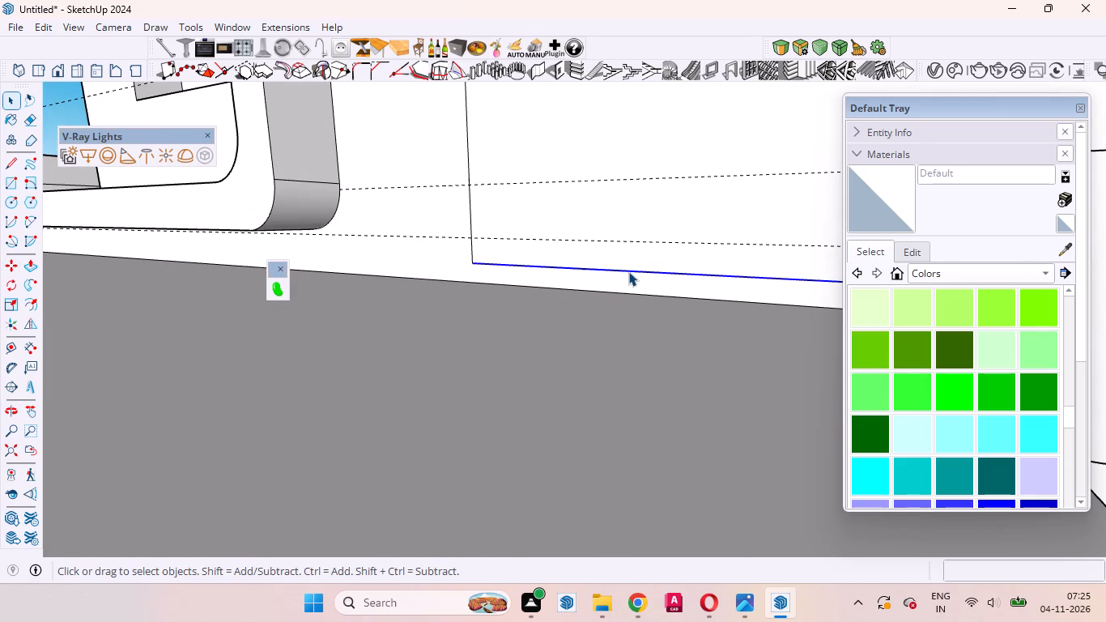
key("m")
left_click(628, 271)
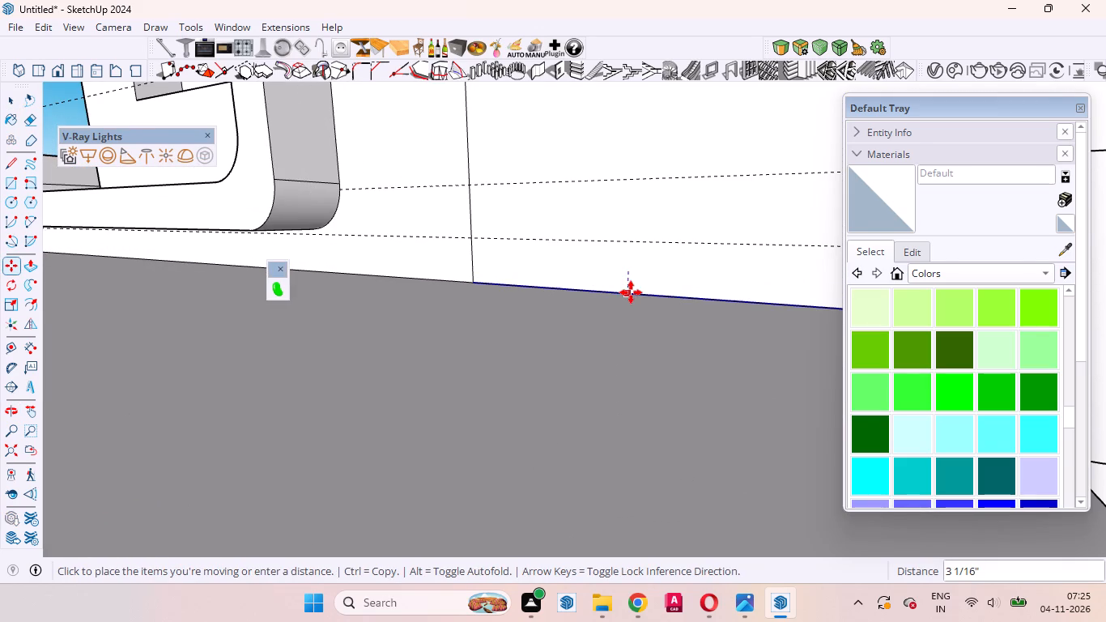
left_click(631, 293)
key("space")
Place a guide line 14" below the top edge of the upper front-wall panel.
left_click(630, 284)
scroll(620, 251, "down", 6)
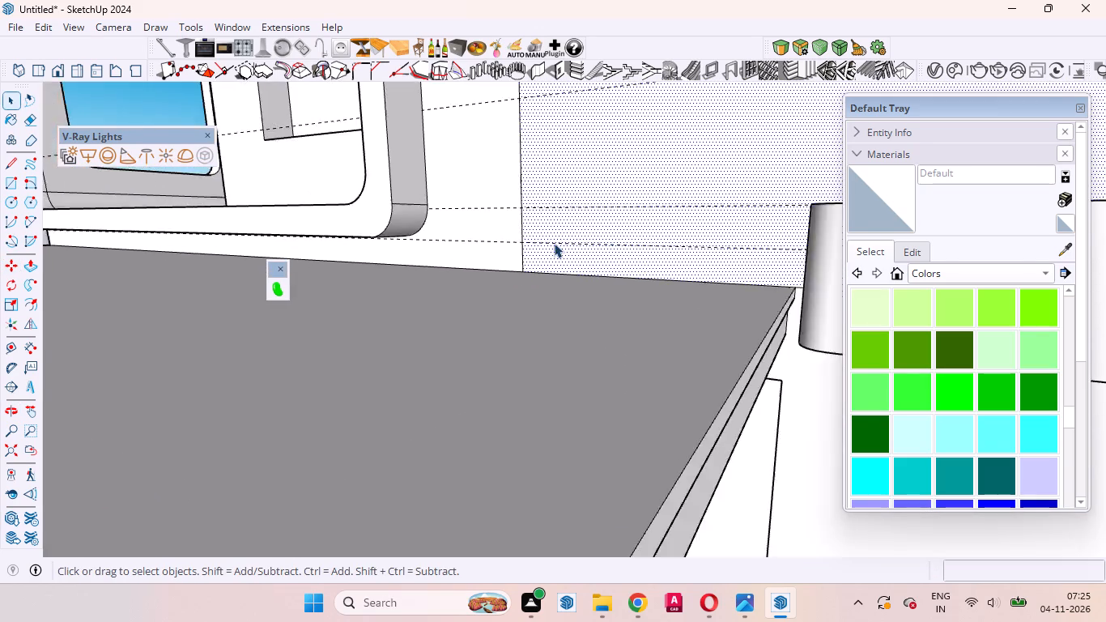
scroll(554, 243, "down", 20)
middle_click_drag(645, 293, 785, 318)
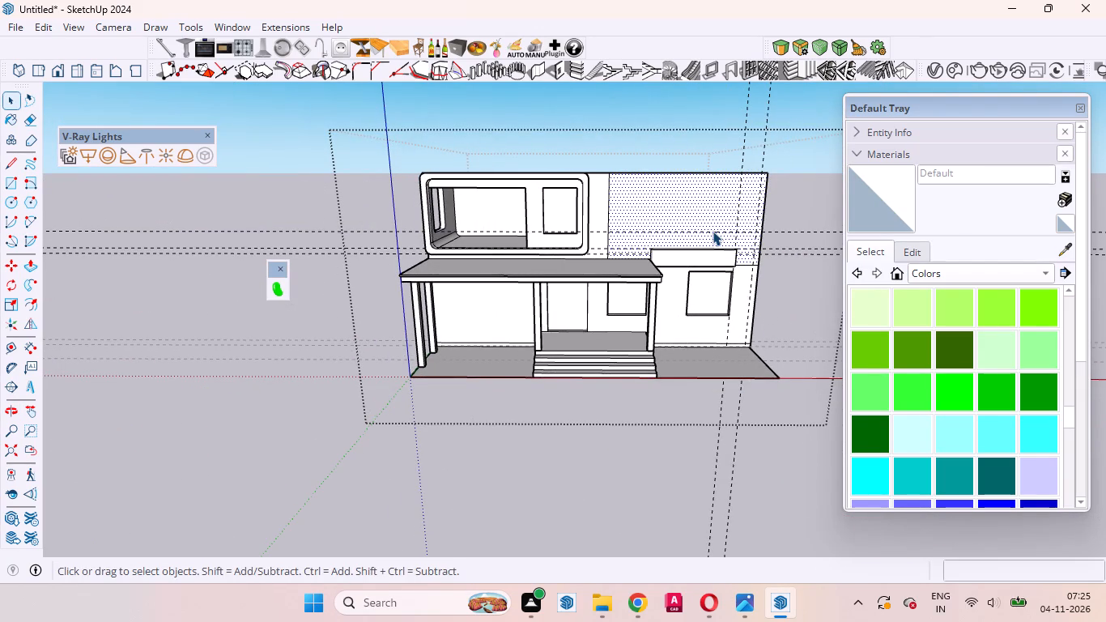
scroll(646, 197, "up", 3)
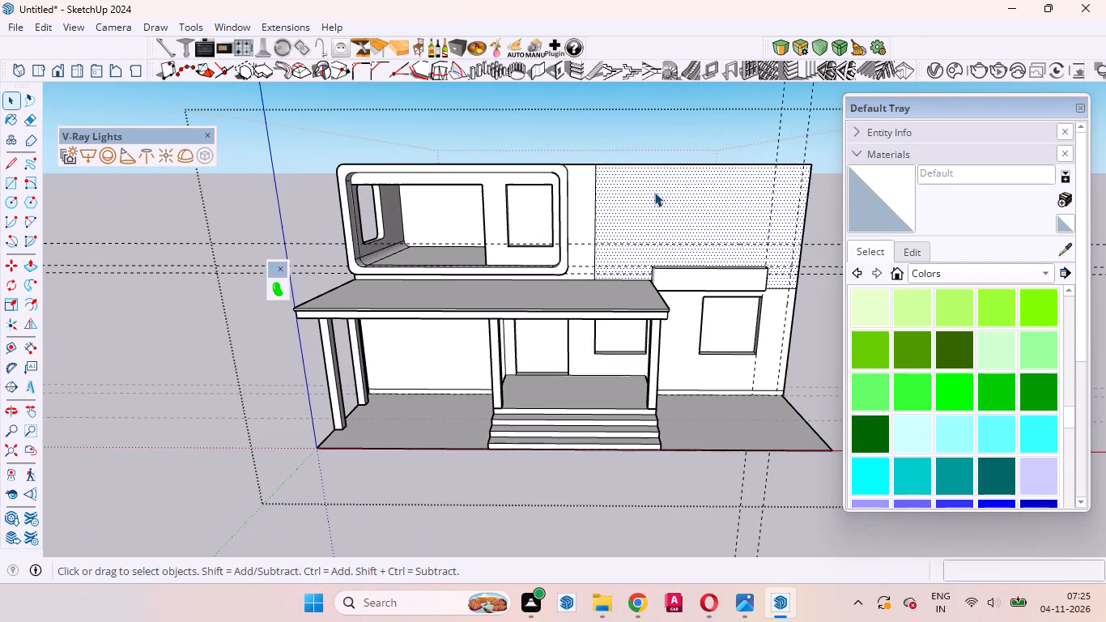
middle_click_drag(673, 198, 623, 212)
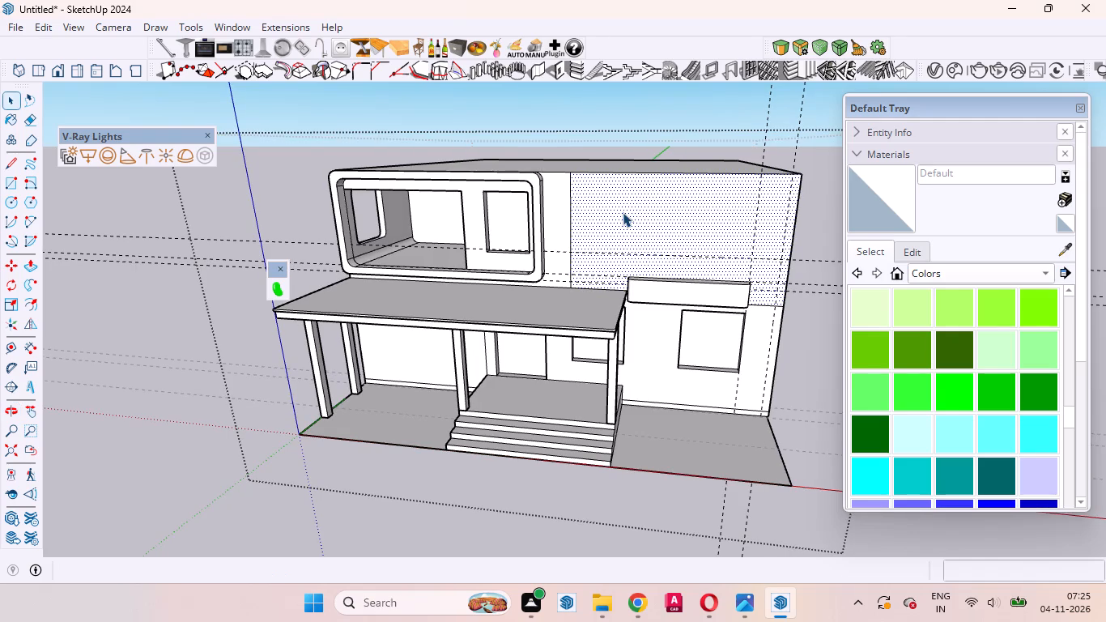
scroll(623, 212, "down", 2)
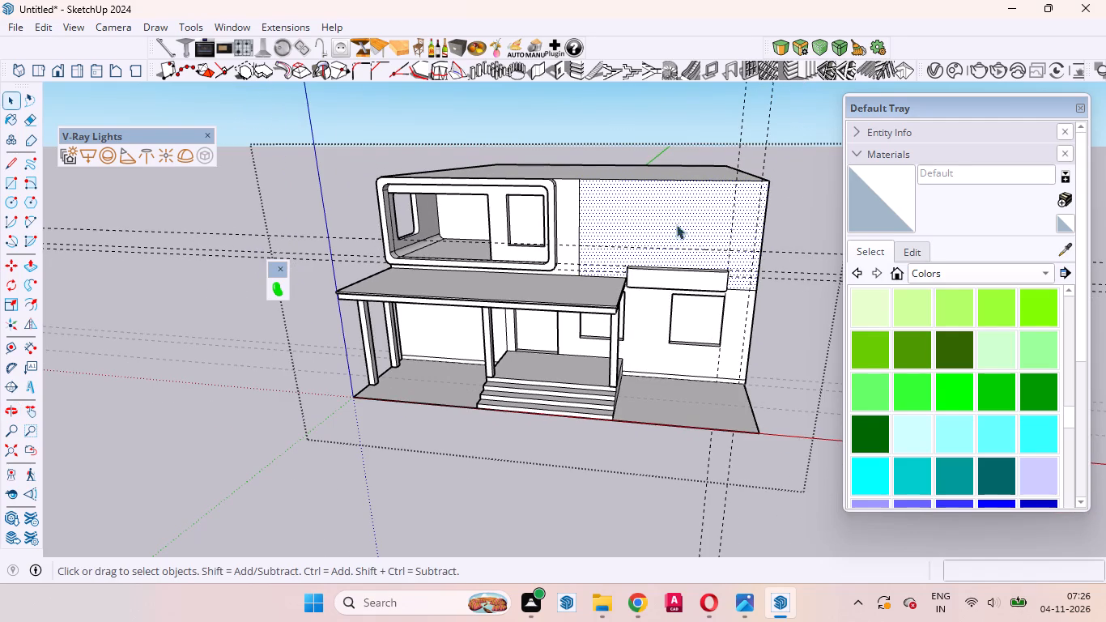
middle_click_drag(702, 238, 529, 287)
scroll(589, 228, "up", 4)
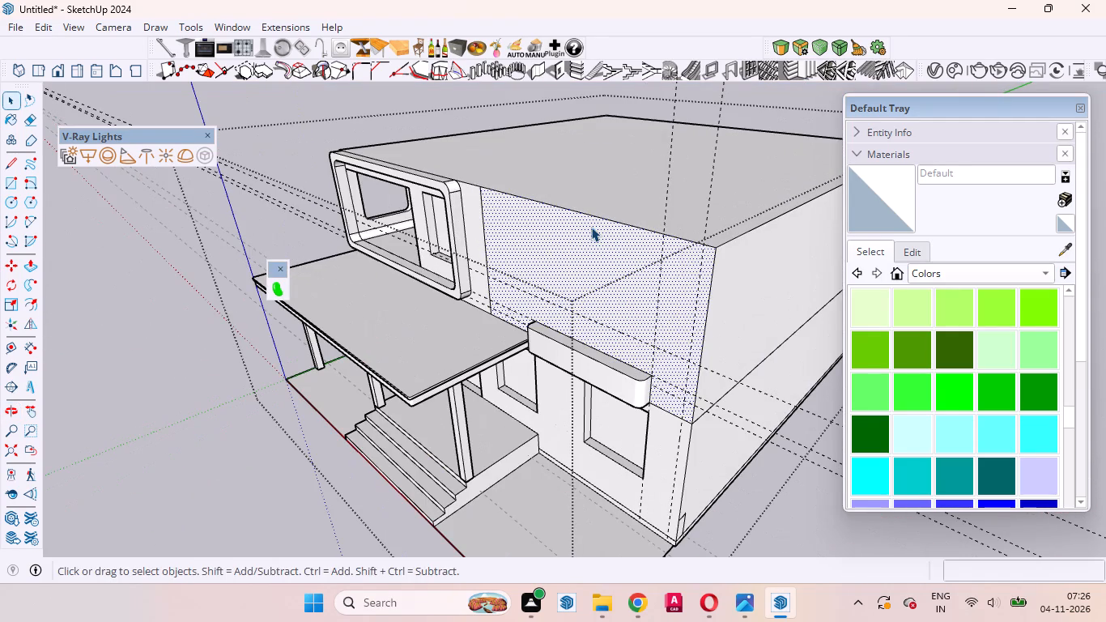
key("t")
left_click(591, 215)
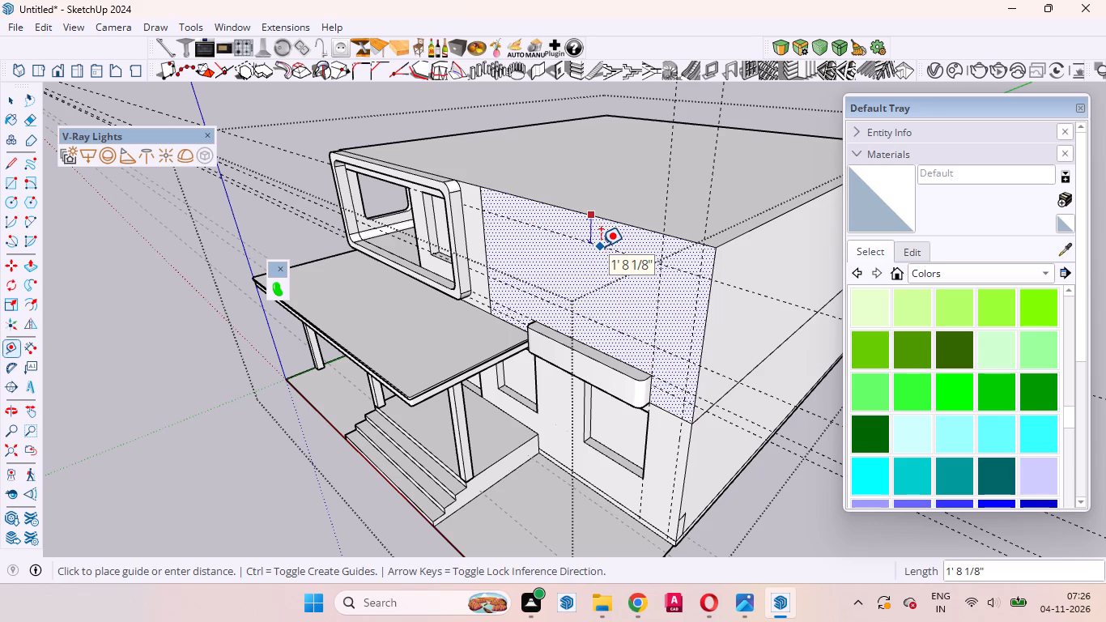
type("14")
key("Return")
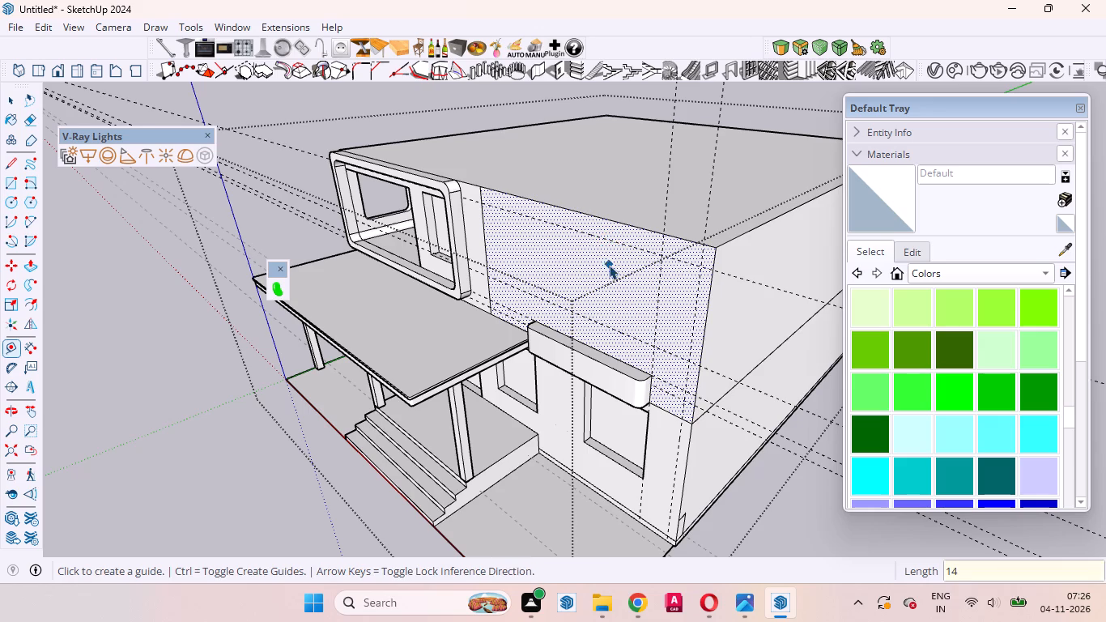
key("space")
Draw a rectangle about 1' 2" by 15' 3 1/4" along the panel's top, from its inner side edge to the vertical guide.
scroll(618, 283, "down", 5)
middle_click_drag(620, 288, 781, 186)
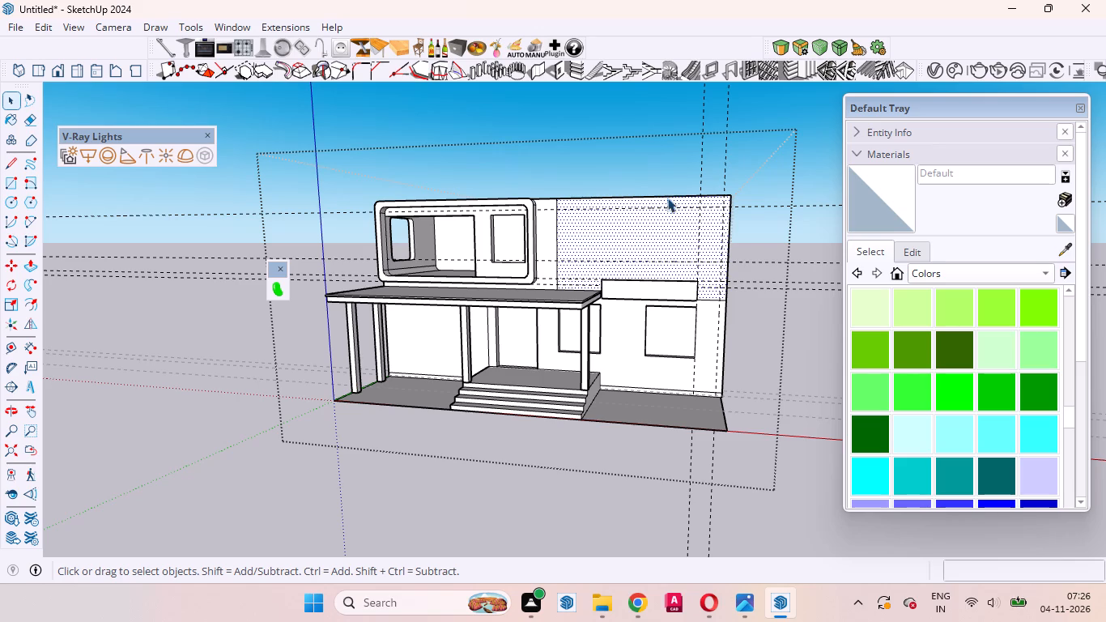
middle_click_drag(687, 206, 713, 211)
scroll(713, 228, "up", 4)
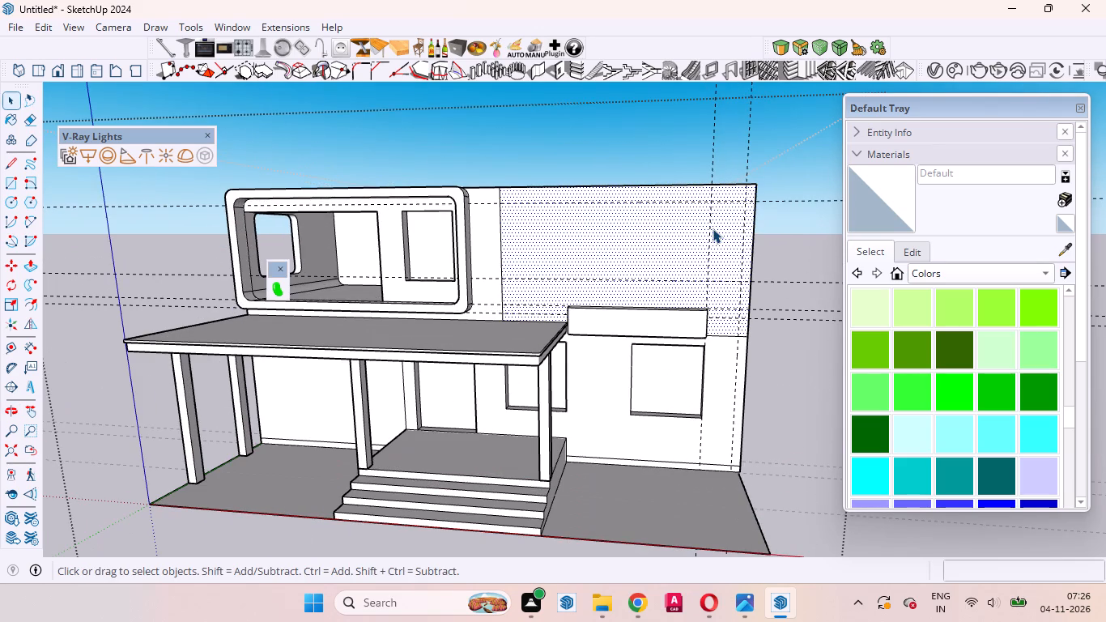
key("r")
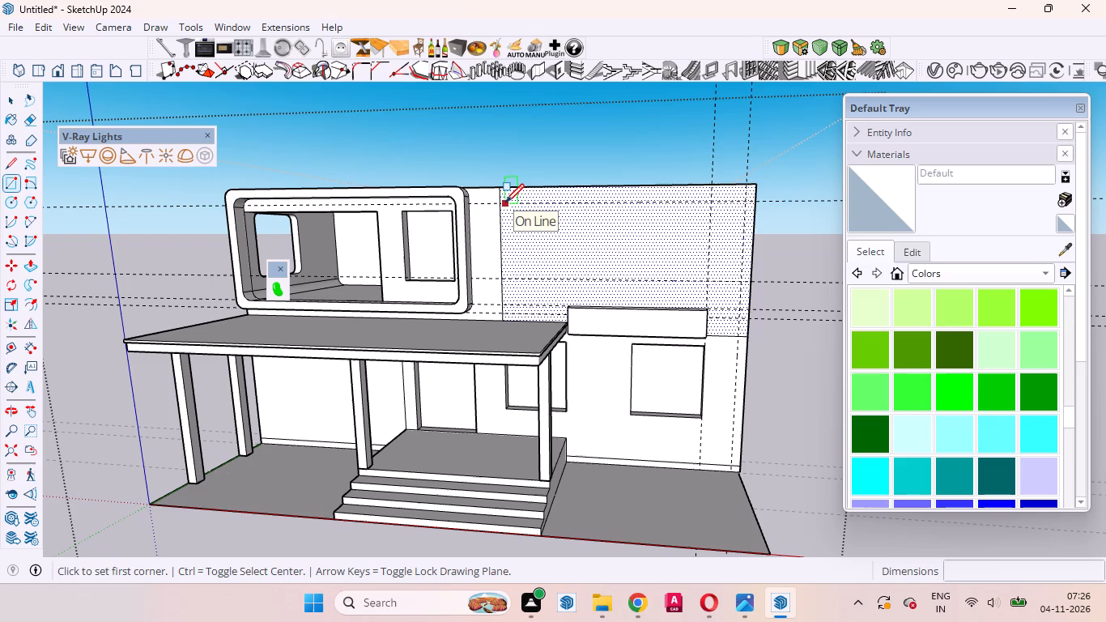
left_click(500, 202)
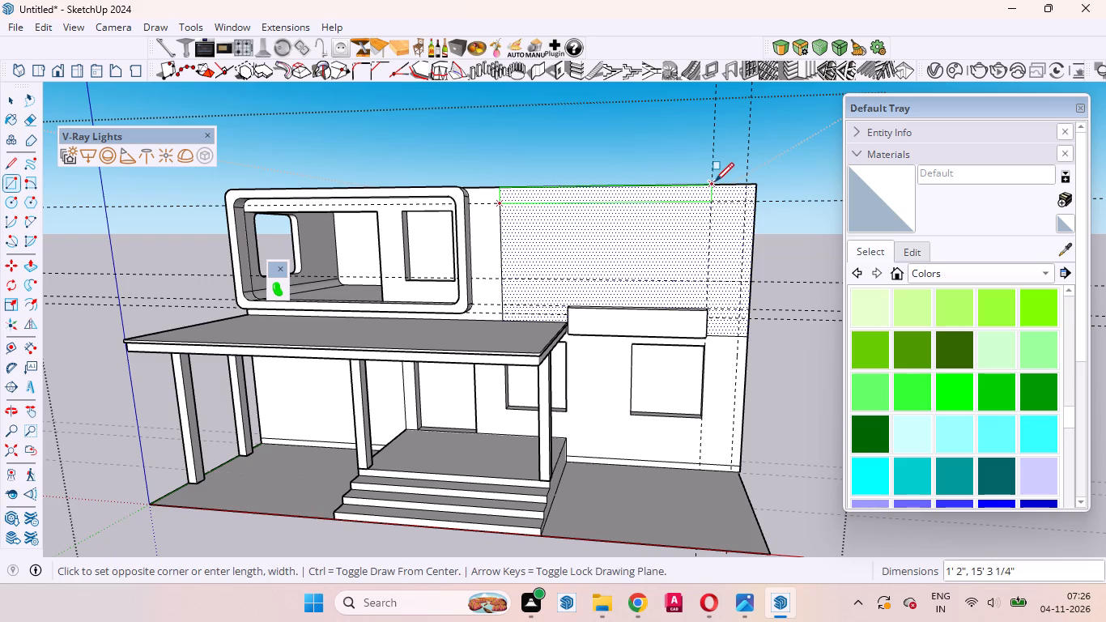
left_click(715, 181)
key("space")
Pull the top strip out 1' from the wall, level with the front face of the lower projecting band.
left_click(622, 195)
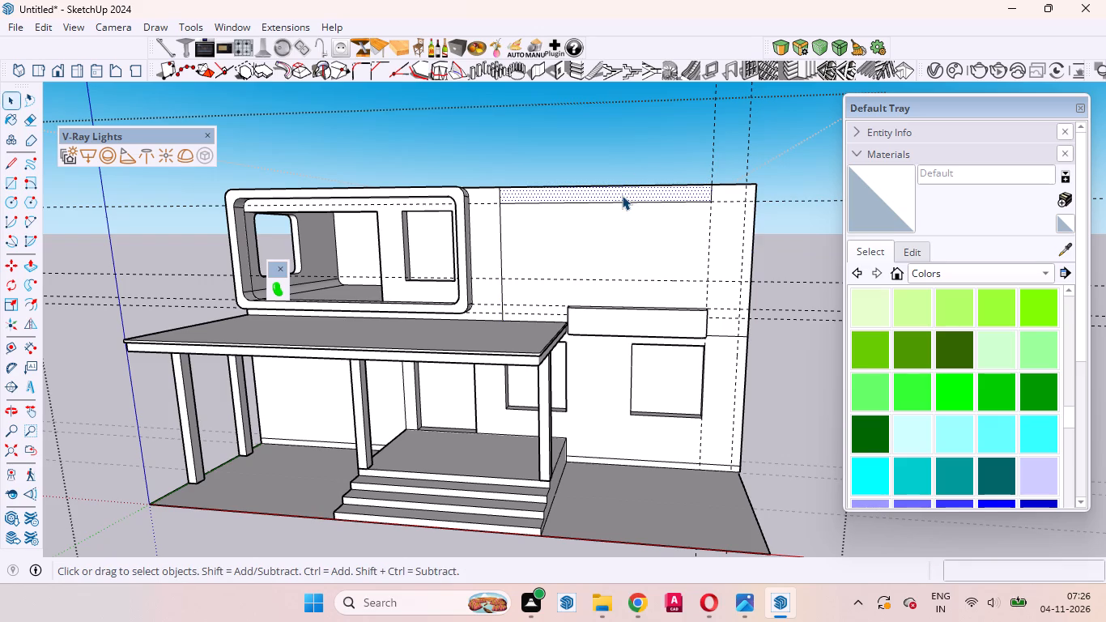
middle_click_drag(622, 198, 436, 241)
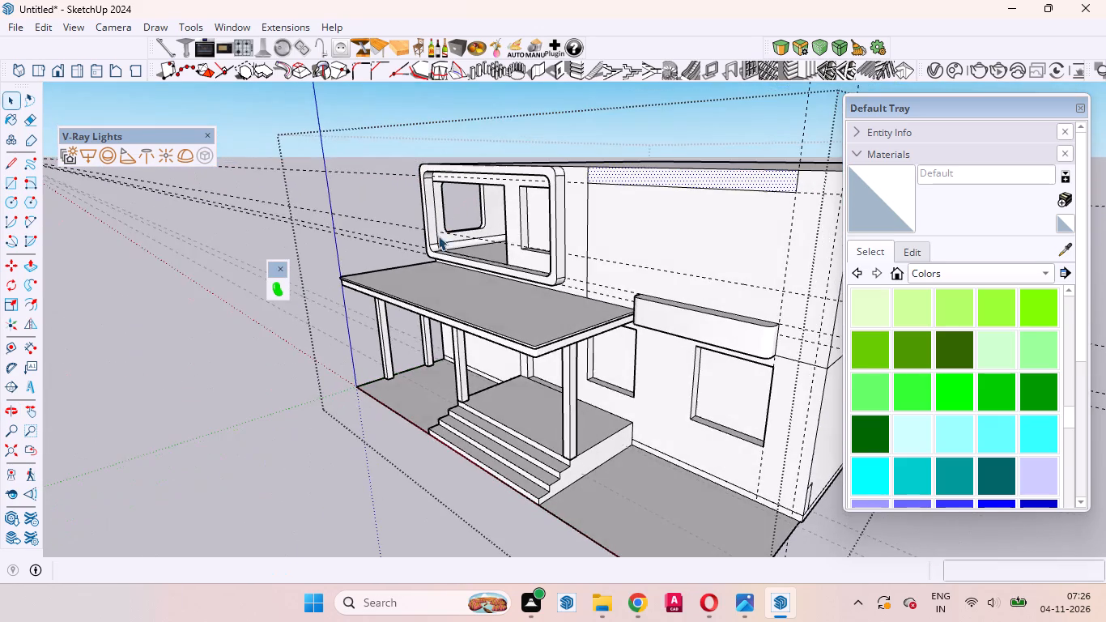
scroll(887, 178, "up", 9)
key("p")
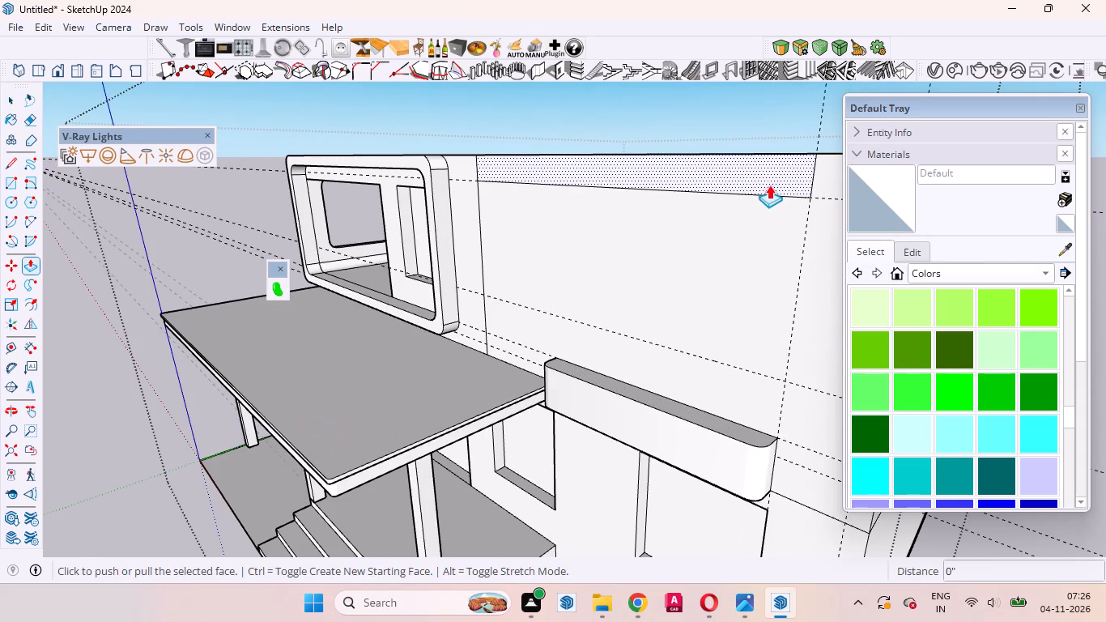
left_click(763, 176)
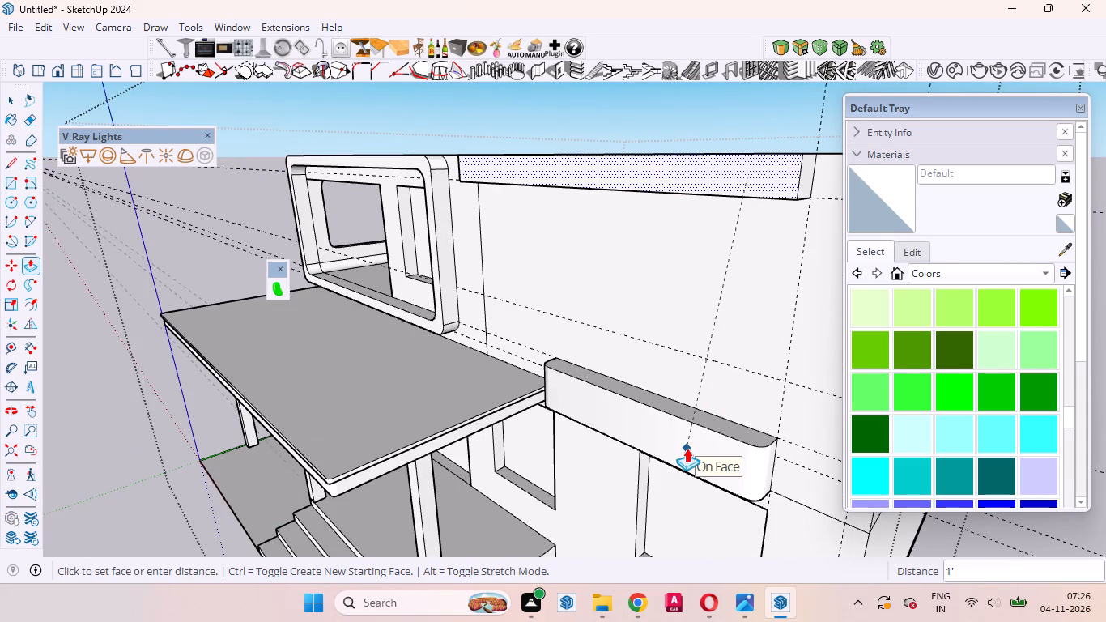
left_click(687, 448)
key("space")
Round the upper strip's two outer vertical end edges with a bevel offset of about 11 7/8" and 6 segments.
scroll(749, 276, "down", 5)
middle_click_drag(734, 296, 875, 277)
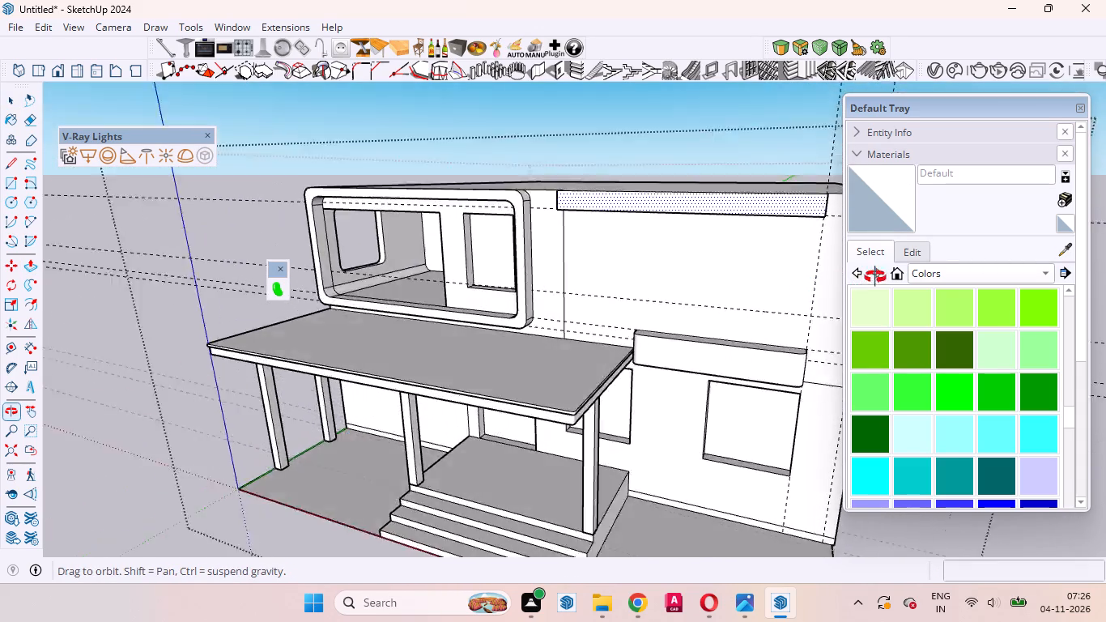
middle_click_drag(875, 277, 904, 271)
scroll(768, 252, "up", 5)
scroll(741, 274, "down", 3)
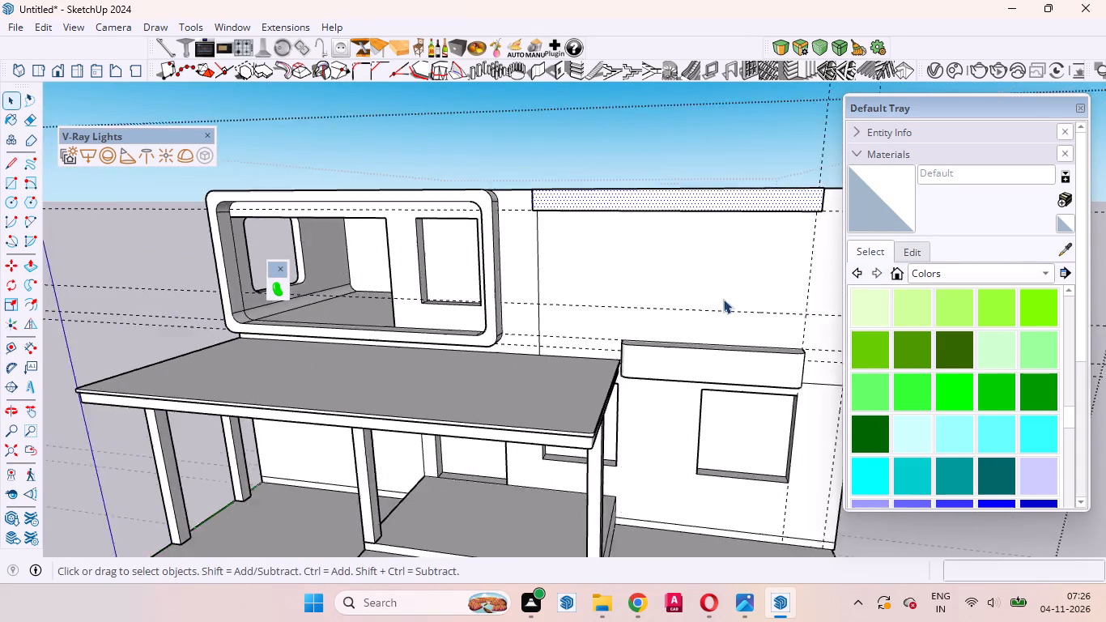
scroll(723, 299, "down", 6)
scroll(788, 241, "up", 10)
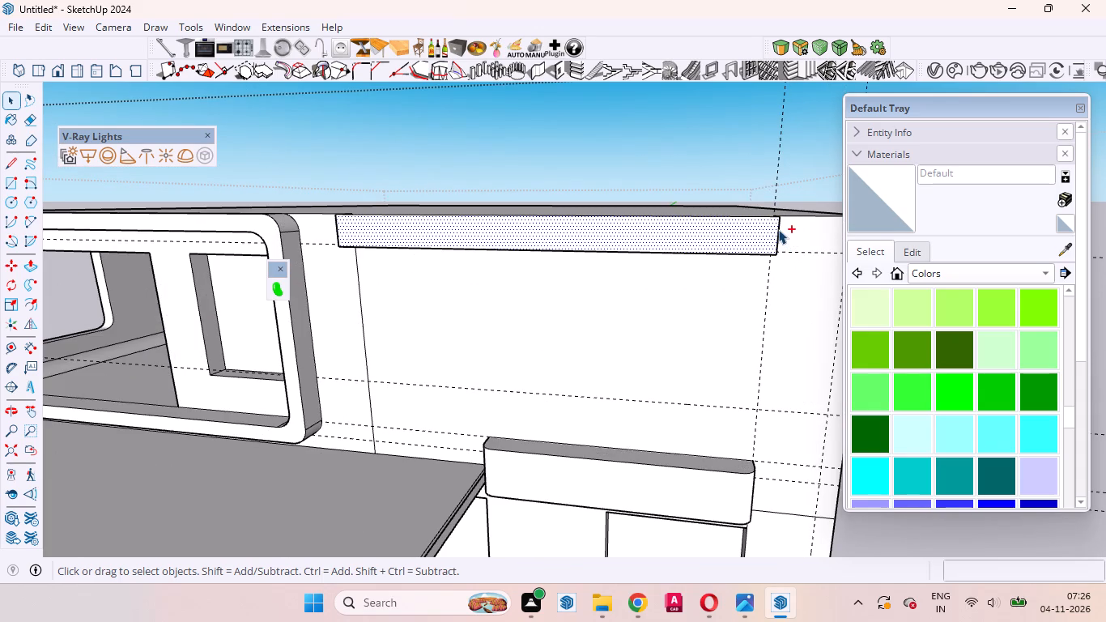
left_click(778, 229, "ctrl")
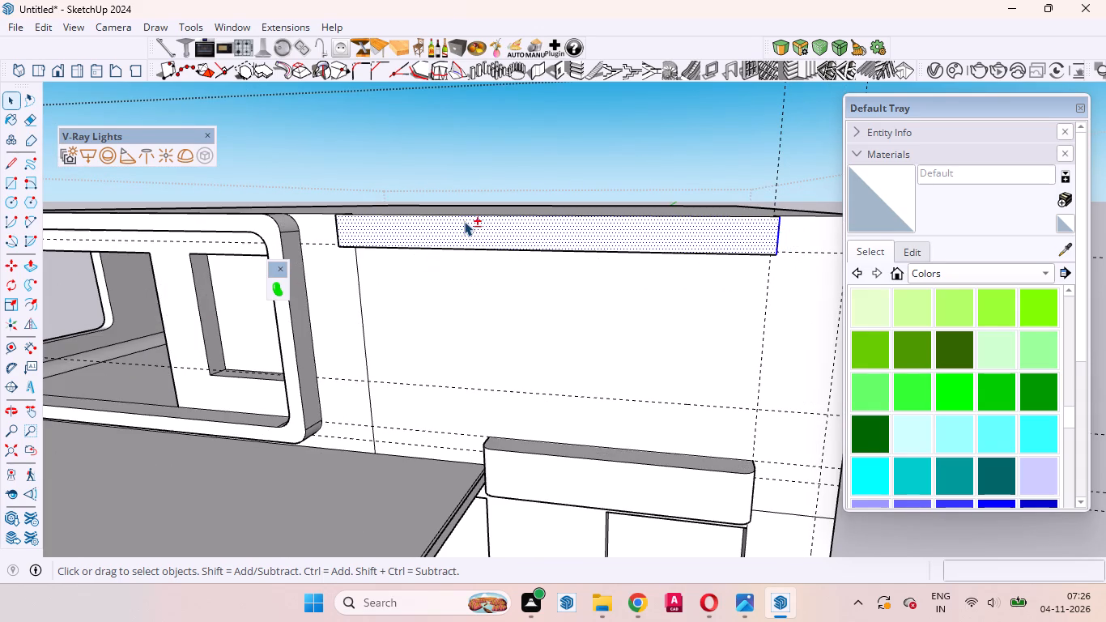
left_click(470, 229, "shift")
scroll(716, 244, "down", 8)
scroll(537, 245, "up", 1)
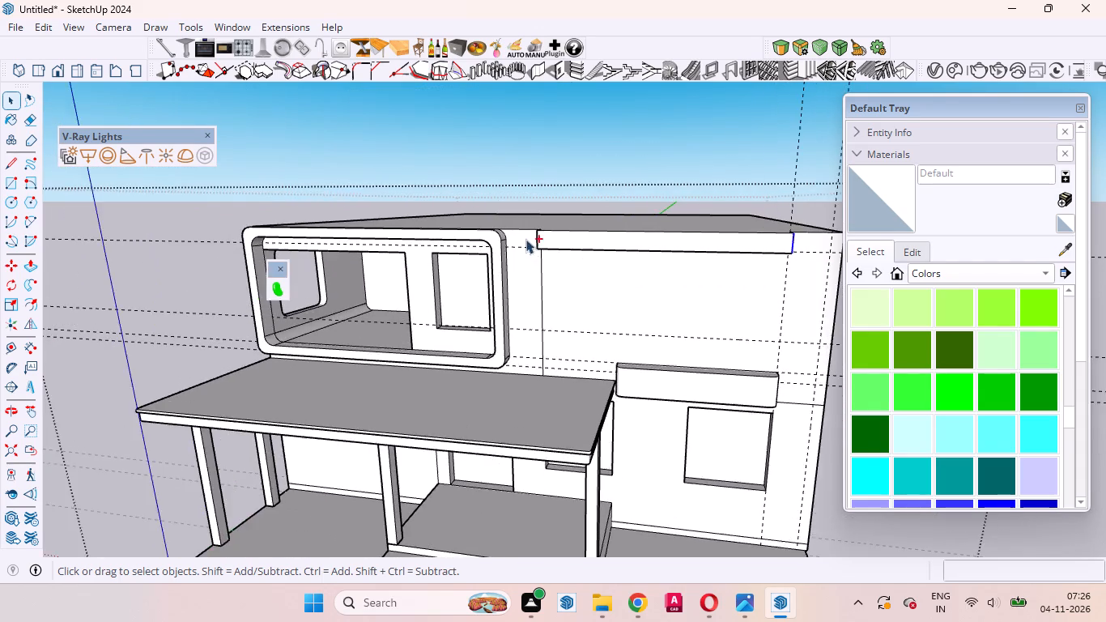
scroll(525, 238, "up", 12, "ctrl")
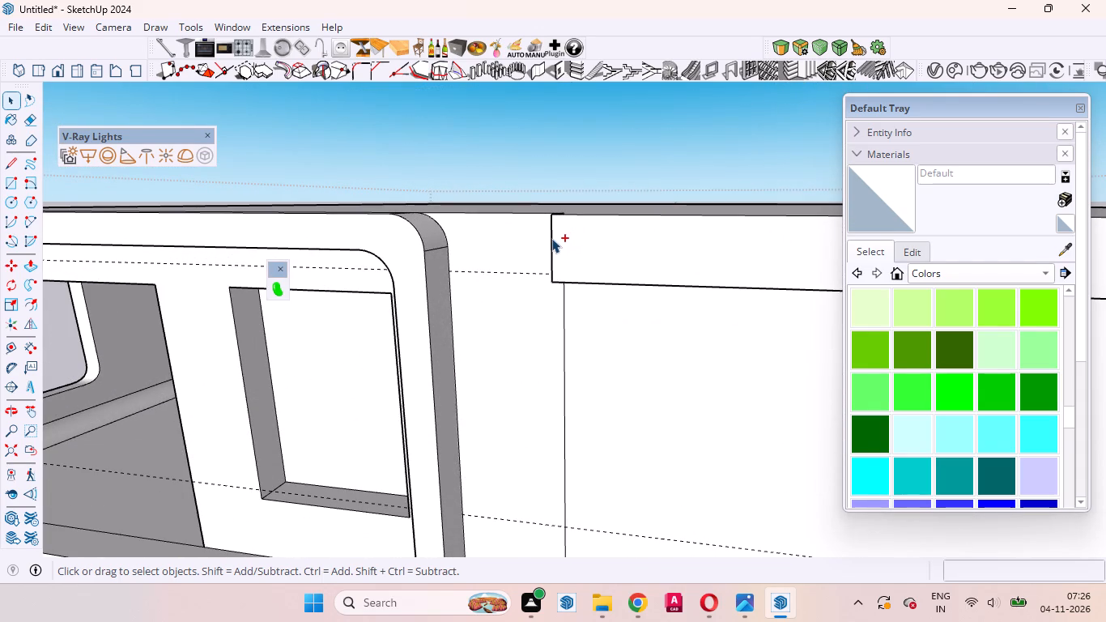
left_click(551, 240, "ctrl")
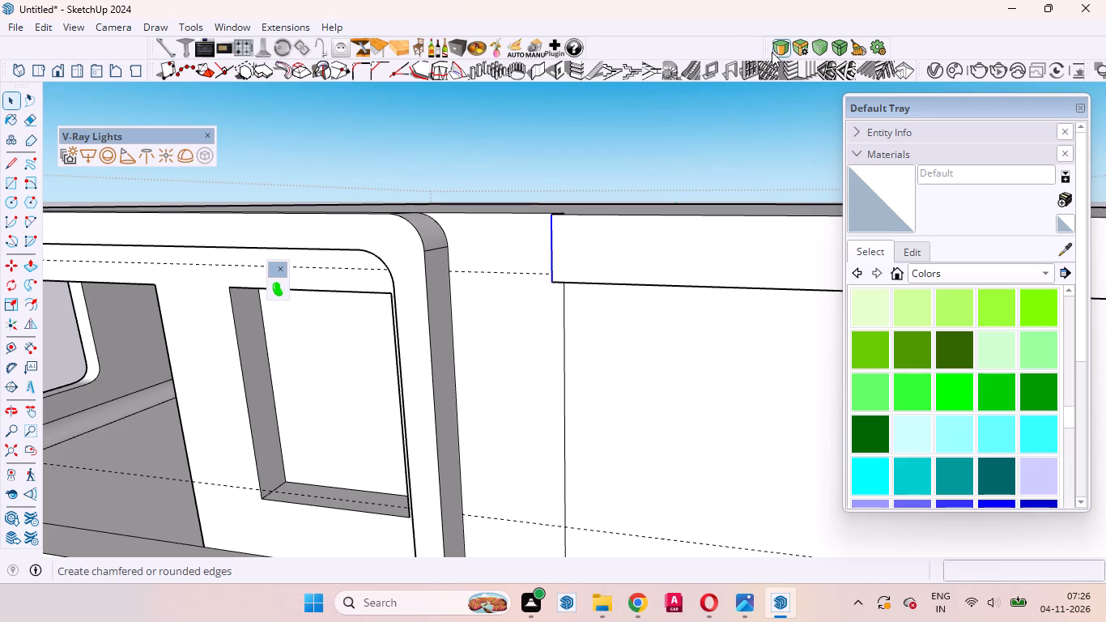
left_click(772, 50)
left_click(584, 252)
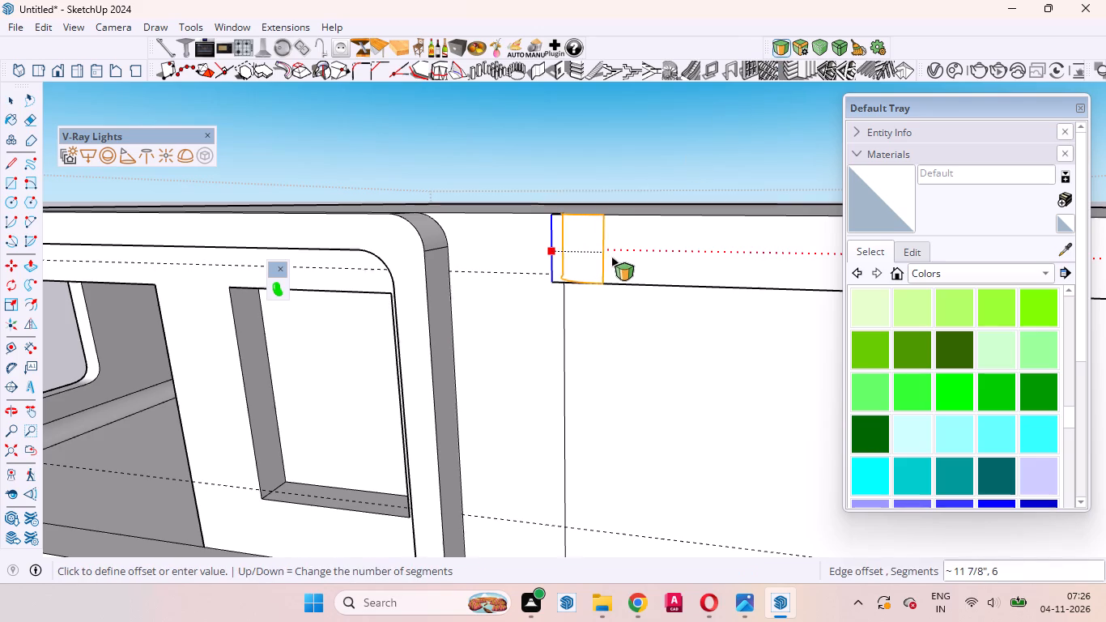
left_click(611, 257)
key("space")
Examine the rounded upper strip and the front-wall panel beneath it from several angles.
scroll(644, 177, "down", 4)
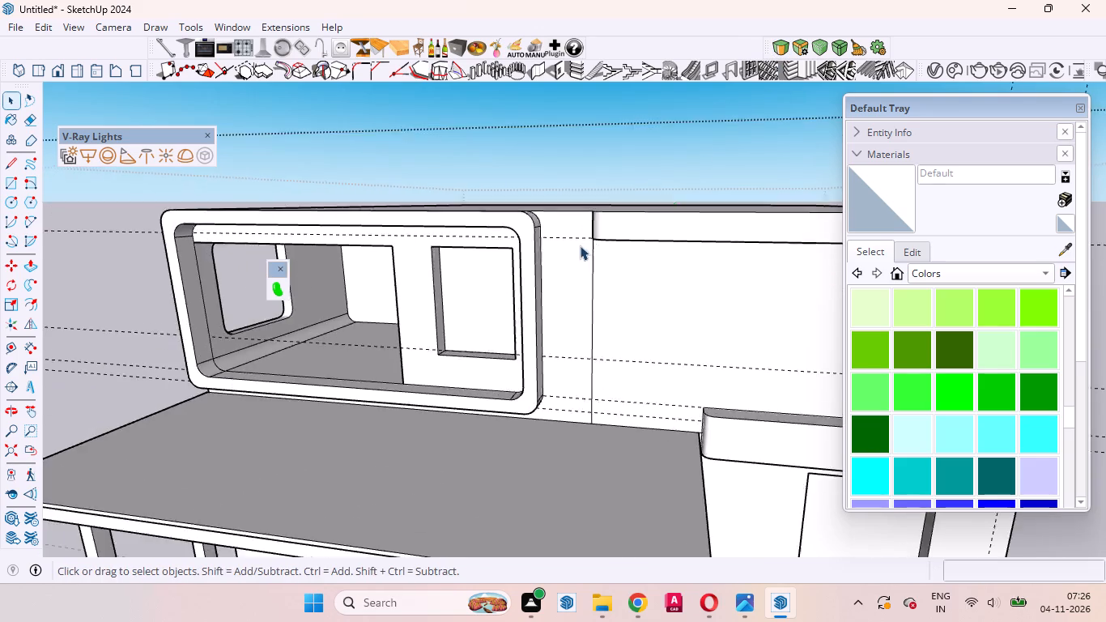
scroll(580, 245, "down", 9)
middle_click_drag(660, 292, 501, 412)
scroll(593, 395, "up", 8)
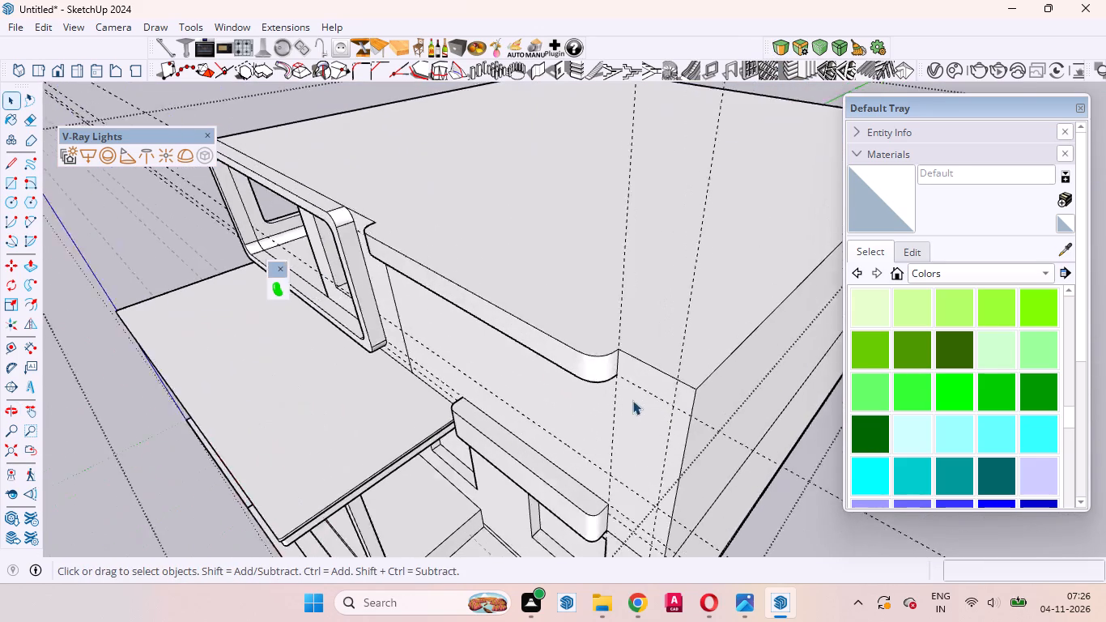
scroll(632, 400, "up", 2)
left_click(554, 398)
middle_click_drag(573, 403, 683, 306)
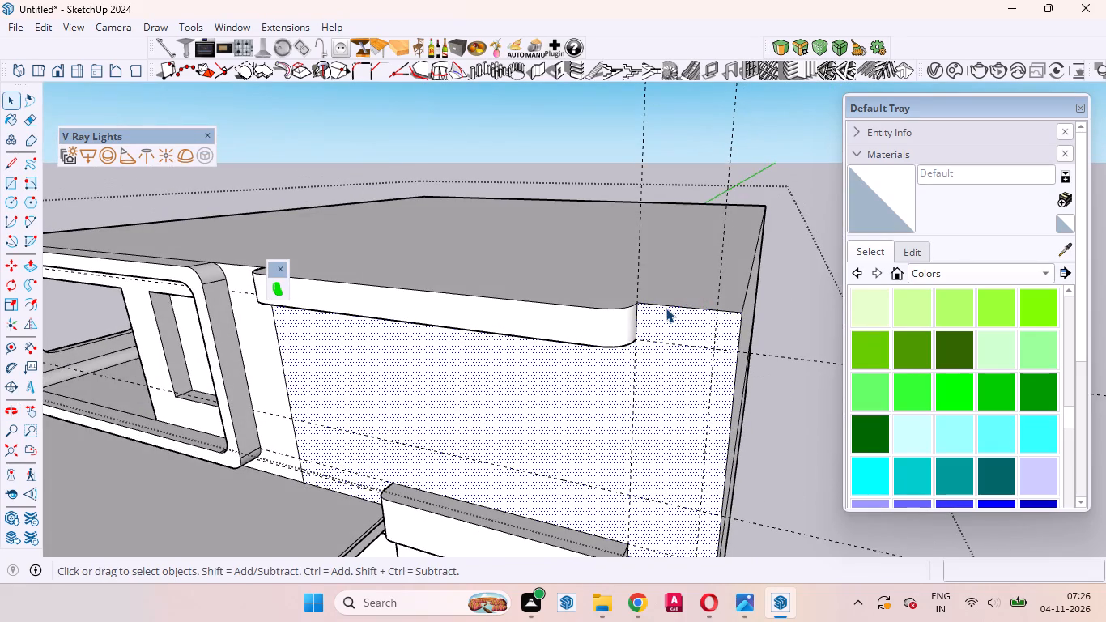
scroll(666, 308, "down", 3)
scroll(683, 330, "up", 1)
scroll(685, 270, "down", 8)
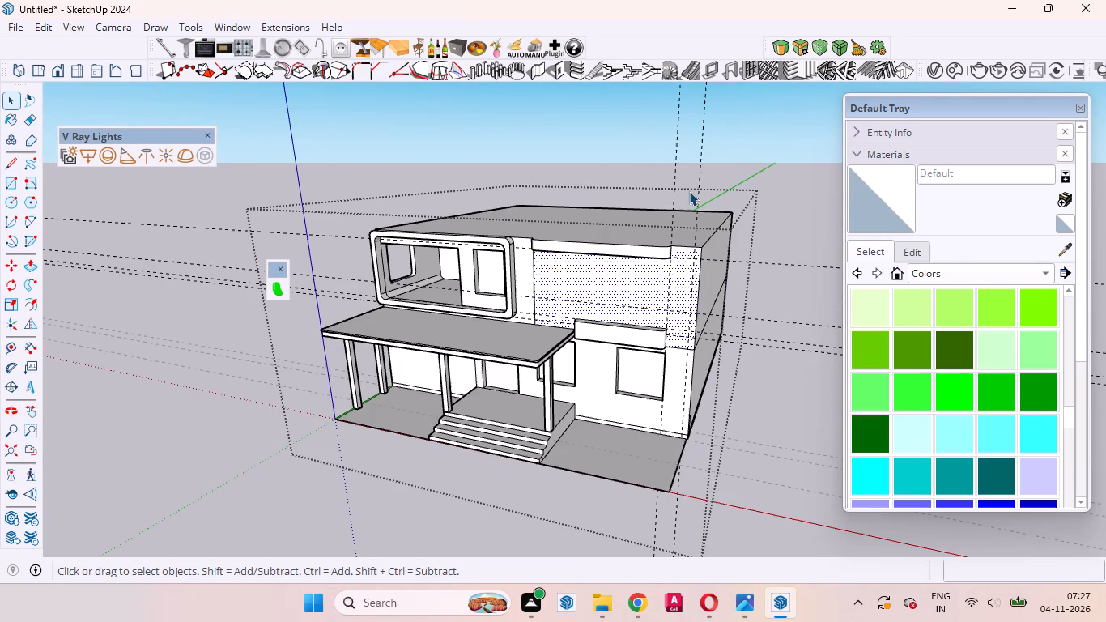
middle_click_drag(666, 327, 678, 302)
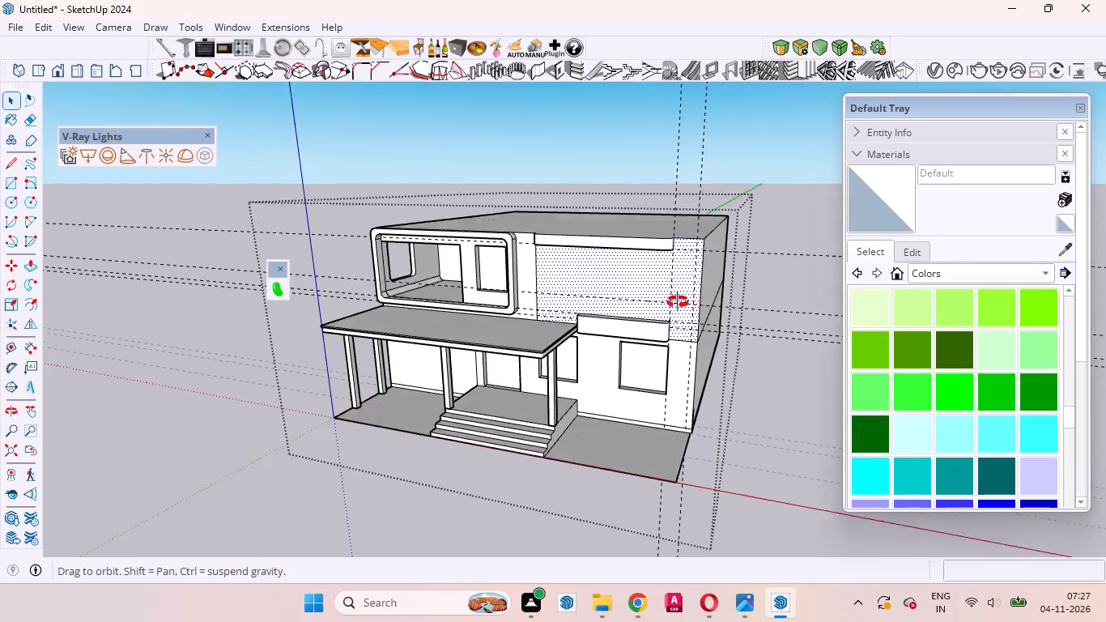
middle_click_drag(678, 302, 687, 287)
scroll(687, 287, "down", 6)
scroll(606, 269, "up", 5)
middle_click_drag(664, 292, 687, 270)
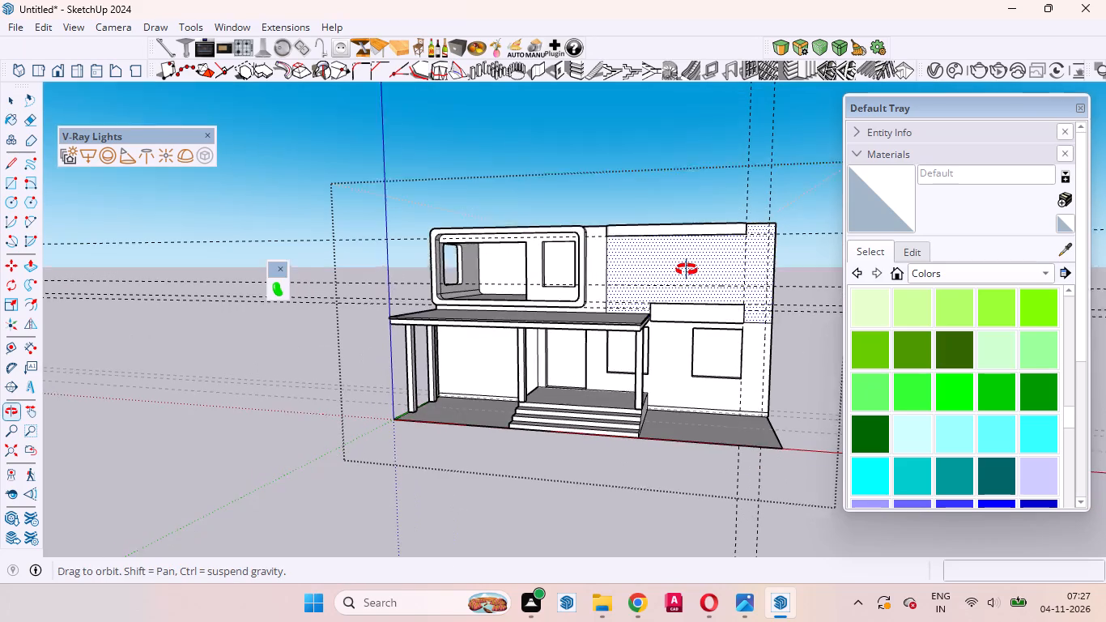
middle_click_drag(687, 270, 776, 297)
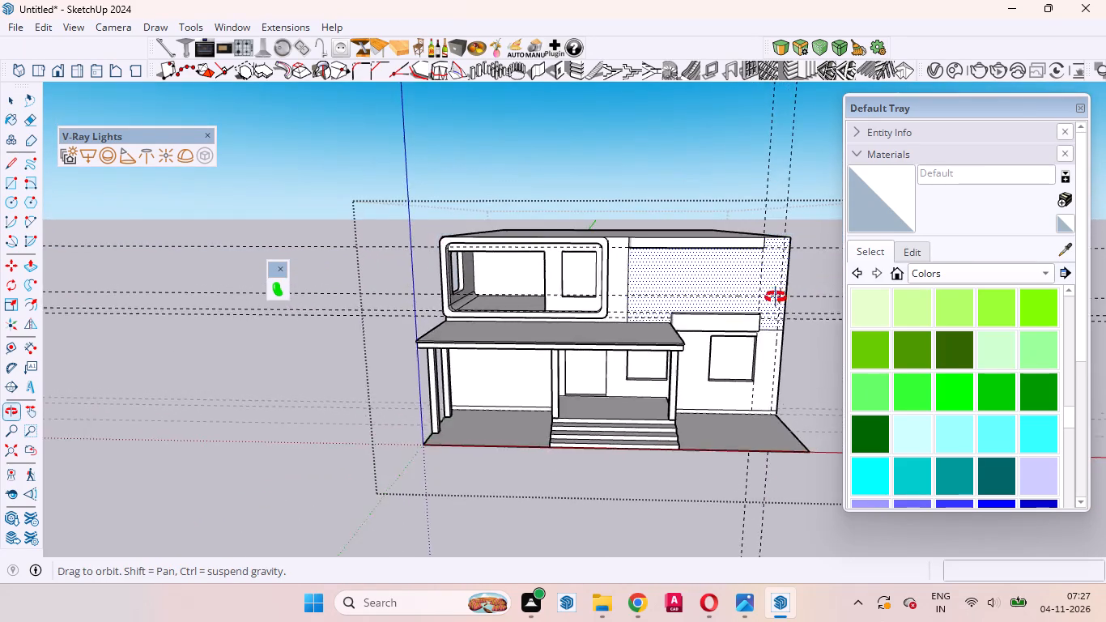
Extend the underside of the upper projecting band 3" downward.
middle_click_drag(776, 297, 838, 271)
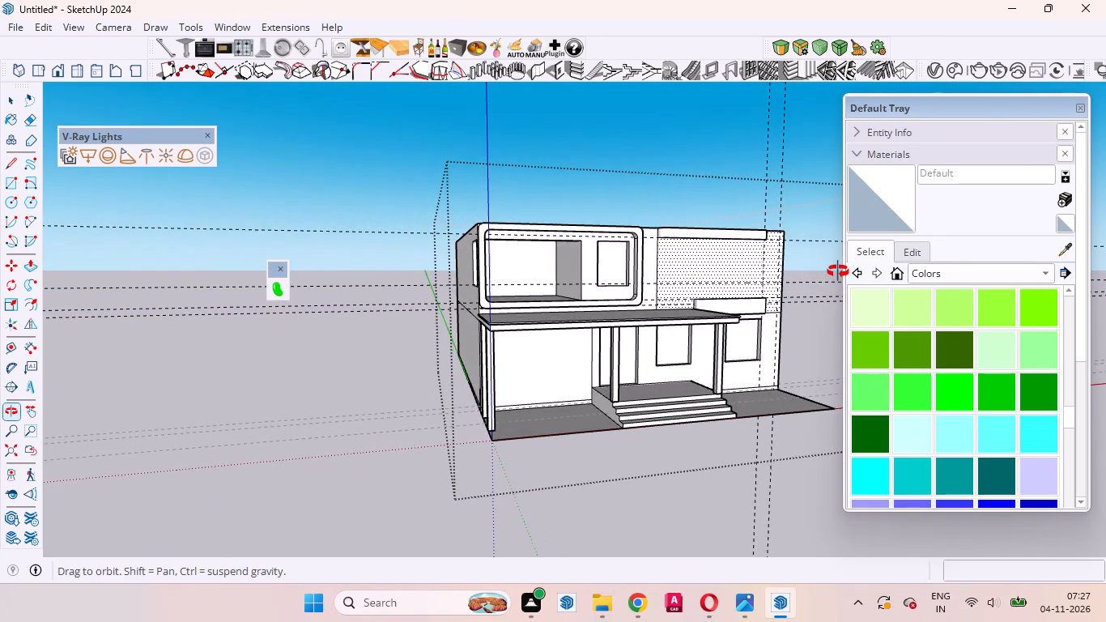
middle_click_drag(838, 271, 833, 283)
scroll(665, 241, "up", 8)
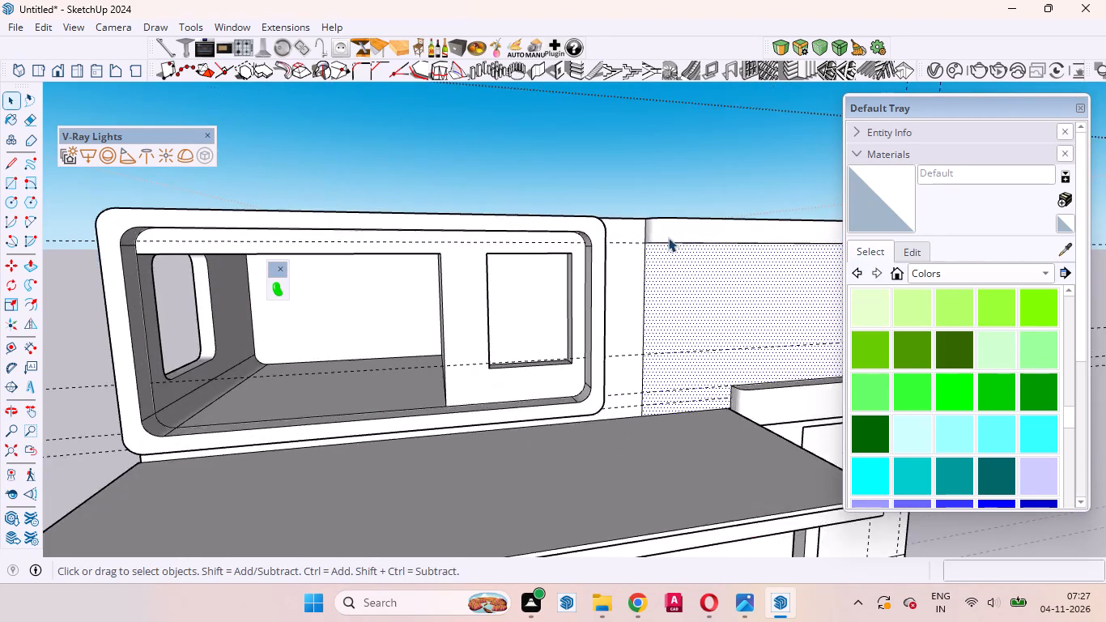
scroll(668, 237, "up", 7)
middle_click_drag(685, 259, 677, 156)
scroll(677, 198, "up", 5)
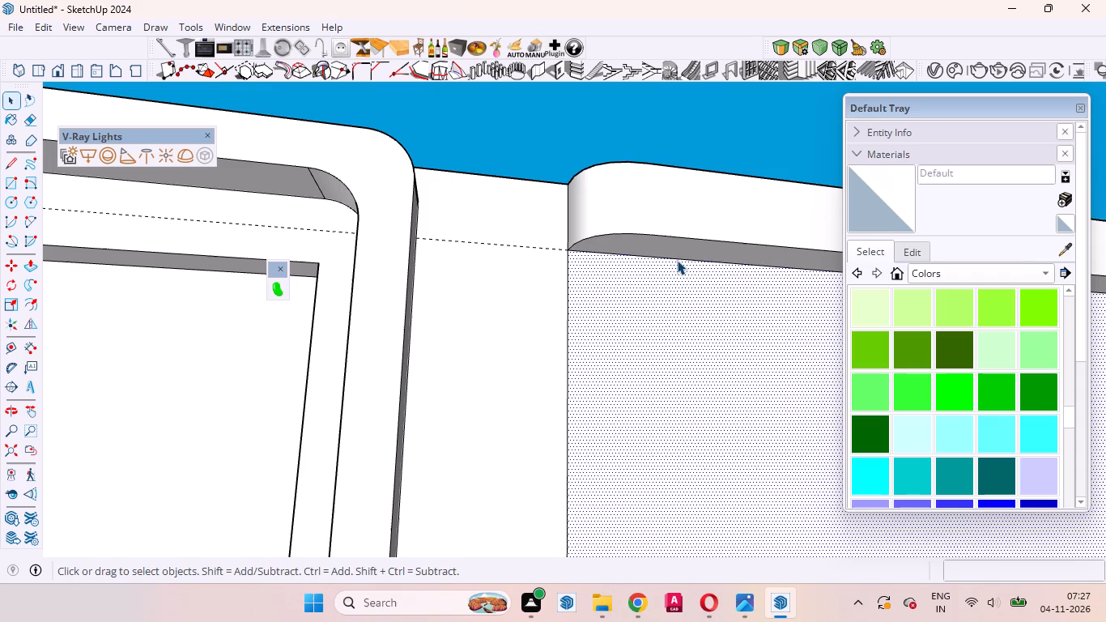
left_click(677, 250)
key("p")
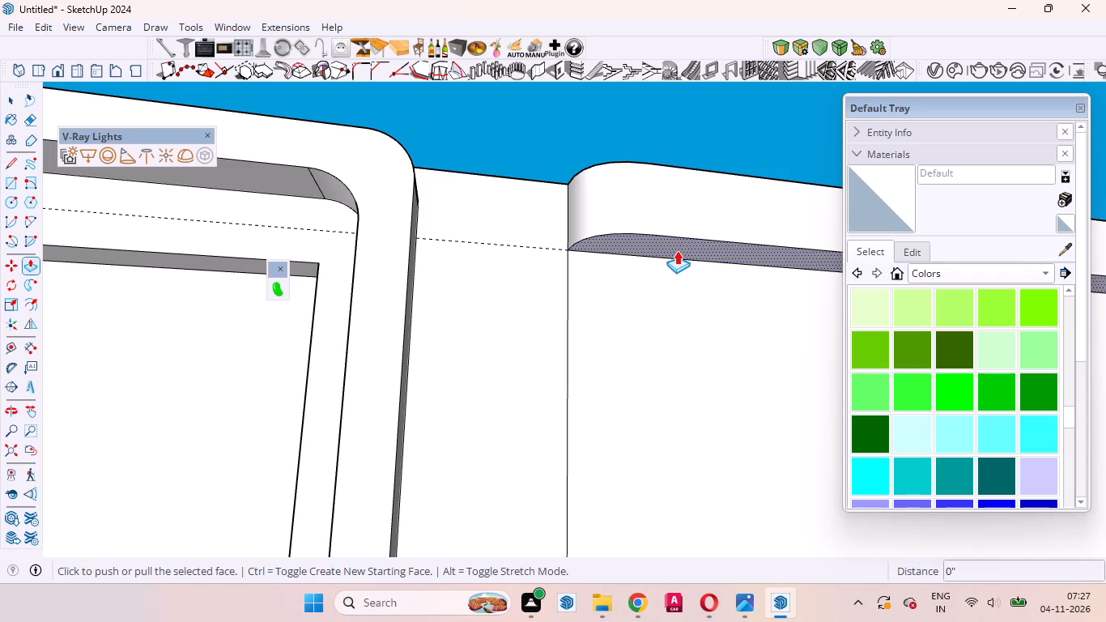
left_click(677, 250)
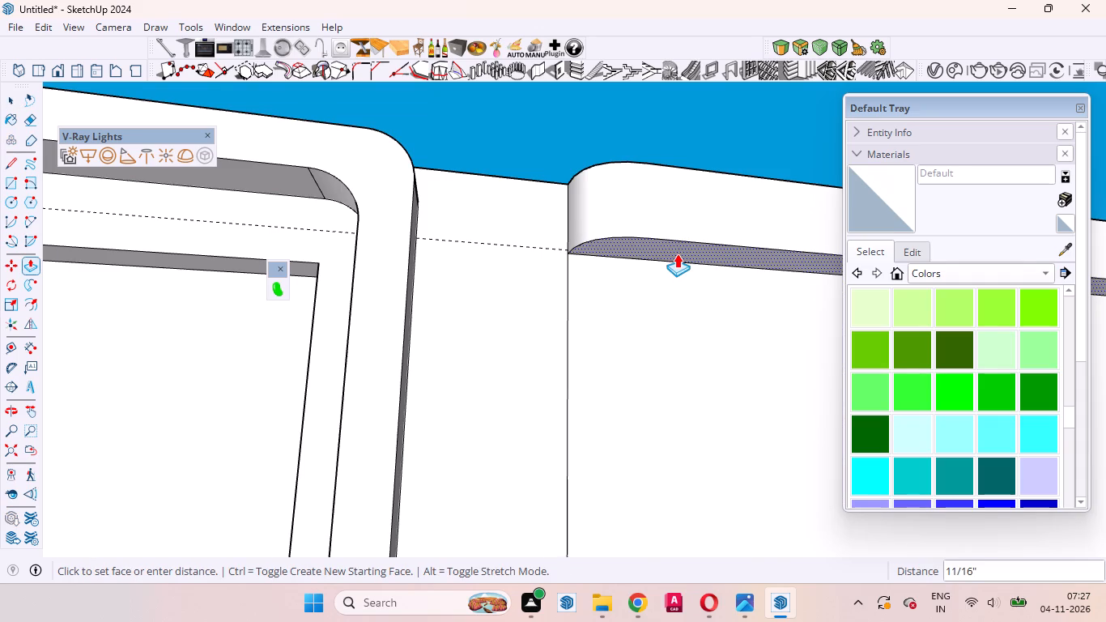
key("3")
key("Return")
key("space")
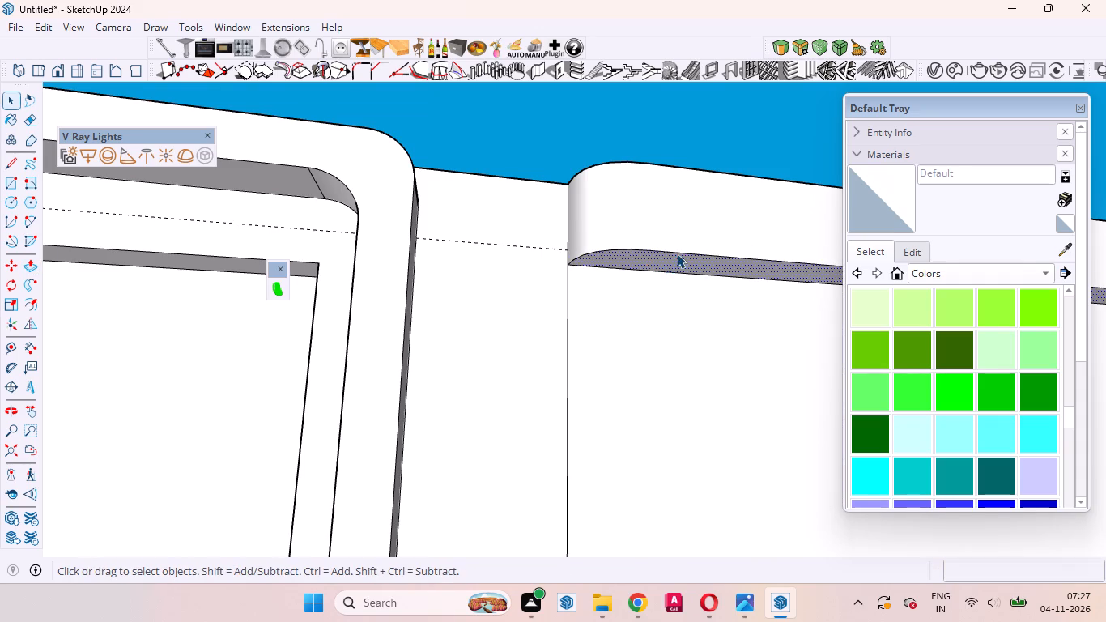
Push the upper band's underside up about 1' 2 15/16" as a new starting face, dividing off a thin strip along its top.
scroll(661, 300, "down", 19)
middle_click_drag(759, 356, 711, 506)
scroll(659, 394, "up", 3)
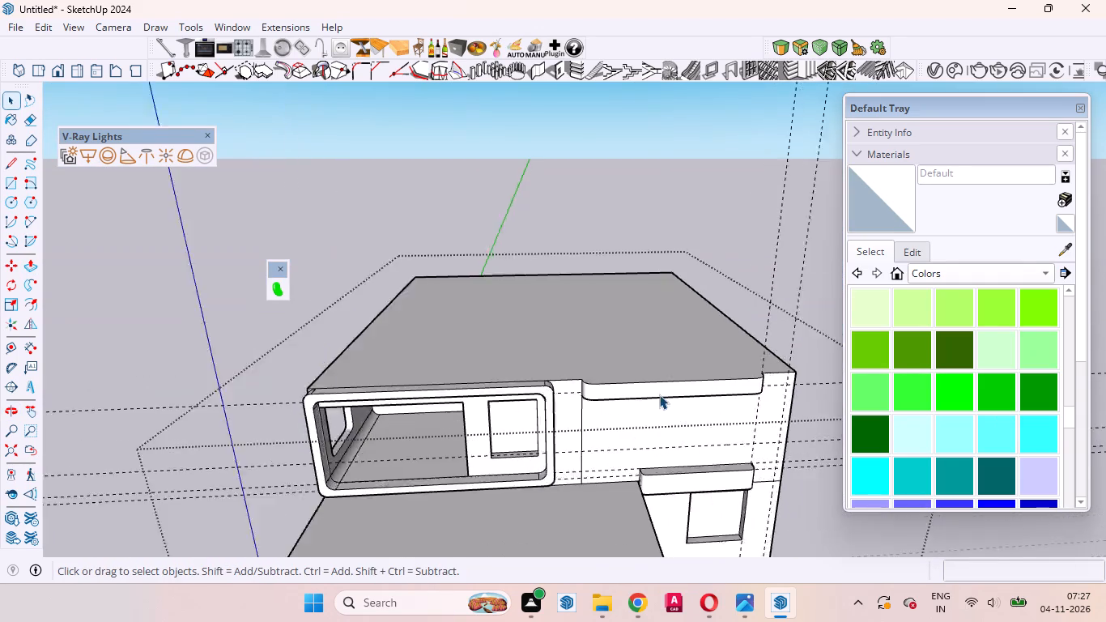
scroll(659, 394, "up", 8)
left_click(634, 374)
scroll(603, 394, "up", 5)
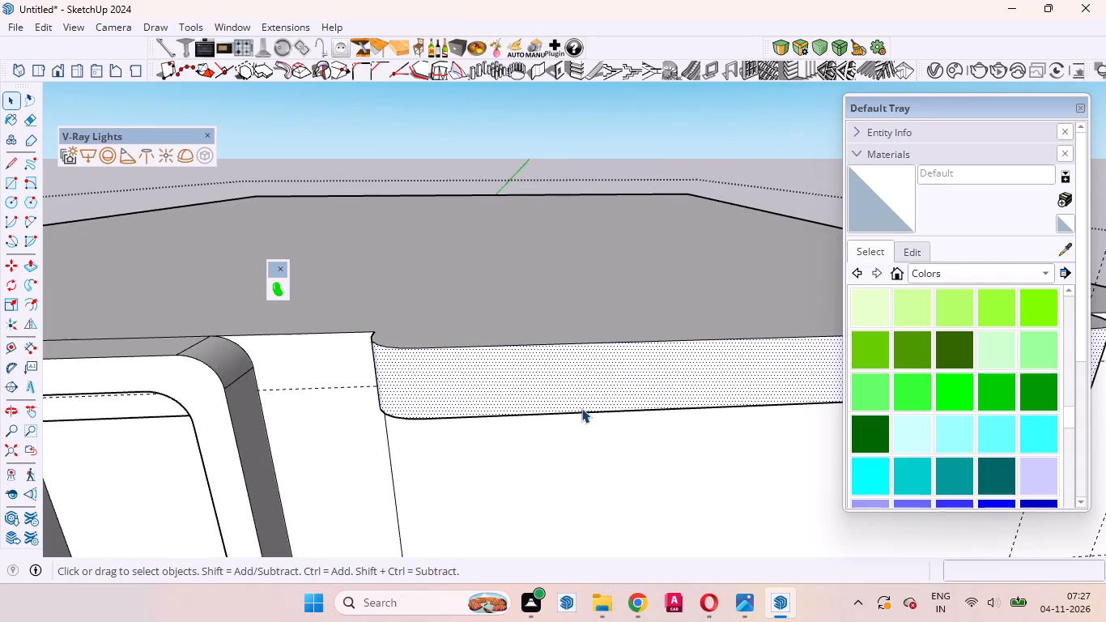
middle_click_drag(581, 408, 652, 100)
scroll(524, 394, "up", 5)
left_click(510, 427)
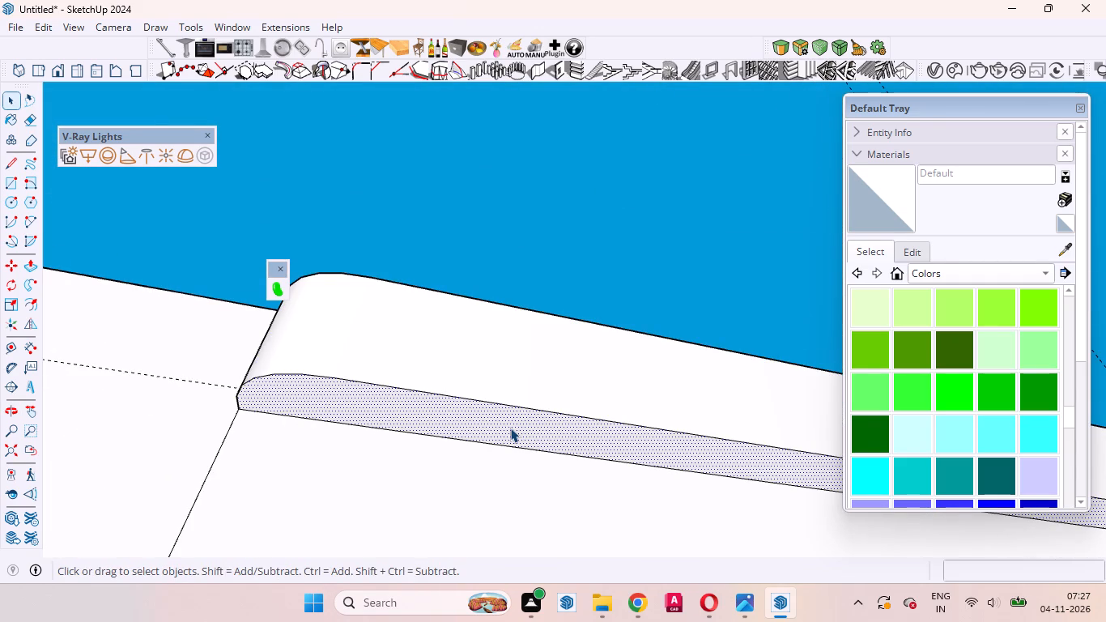
key("p")
left_click(510, 428)
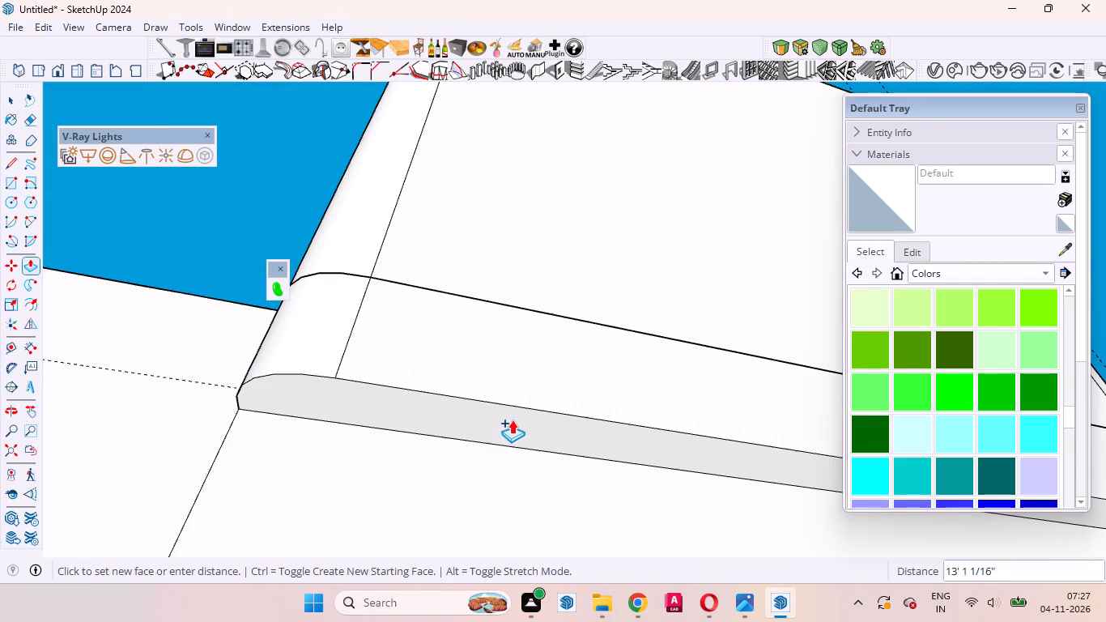
key("ctrl+z")
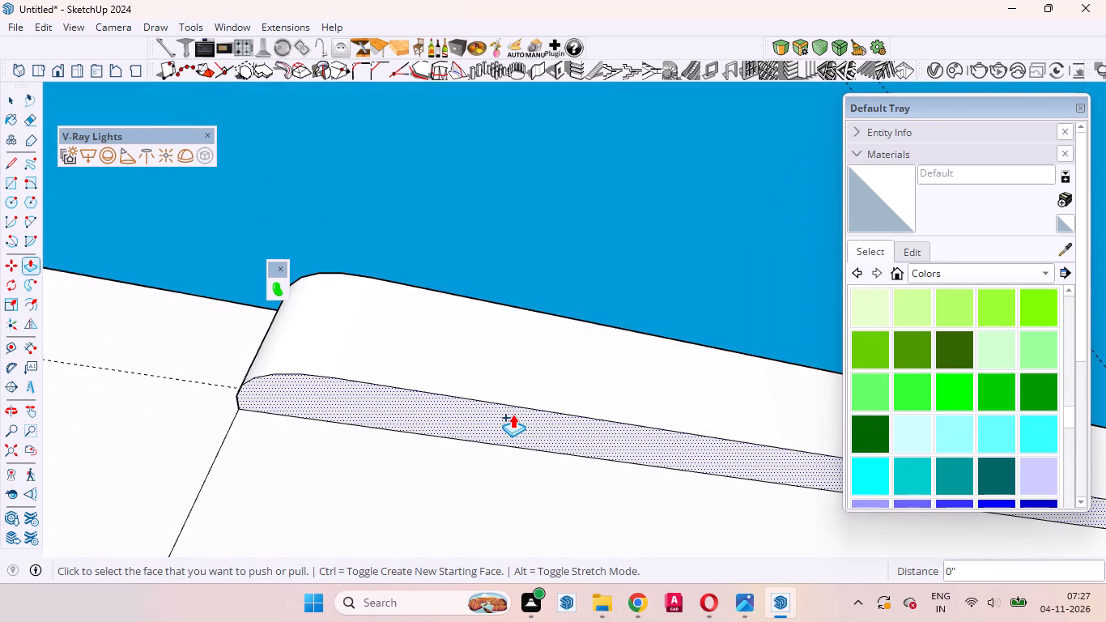
left_click(513, 414)
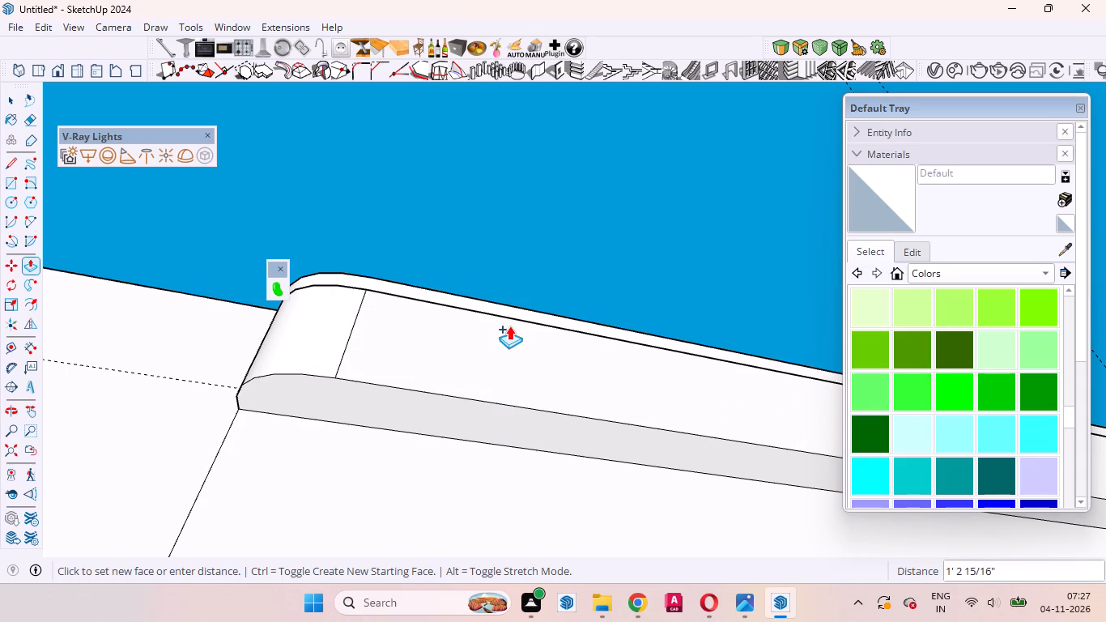
left_click(509, 326)
key("space")
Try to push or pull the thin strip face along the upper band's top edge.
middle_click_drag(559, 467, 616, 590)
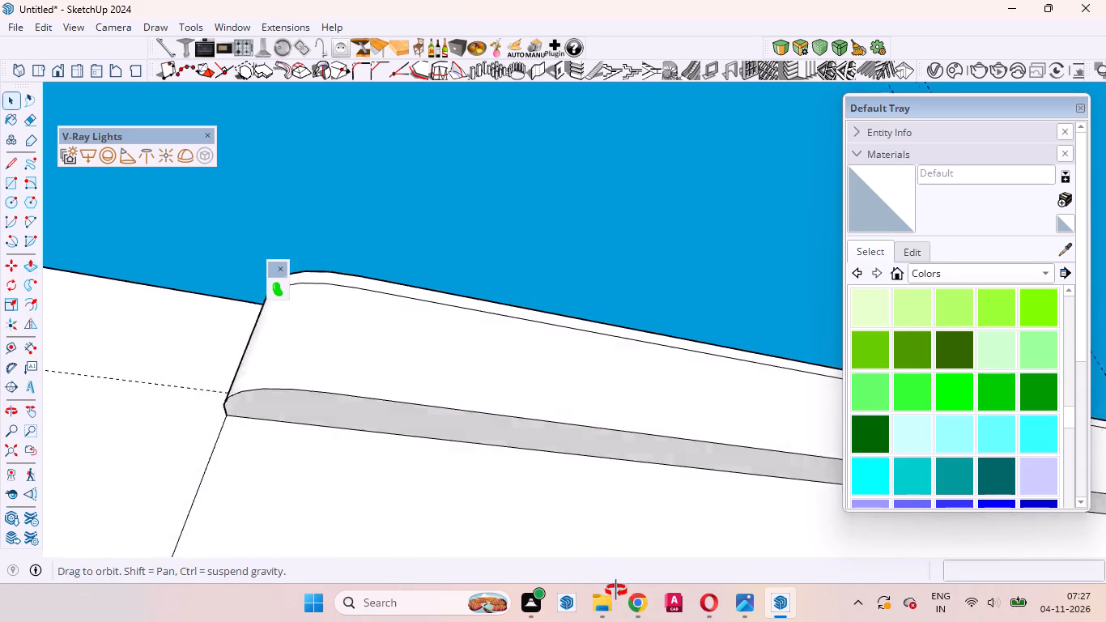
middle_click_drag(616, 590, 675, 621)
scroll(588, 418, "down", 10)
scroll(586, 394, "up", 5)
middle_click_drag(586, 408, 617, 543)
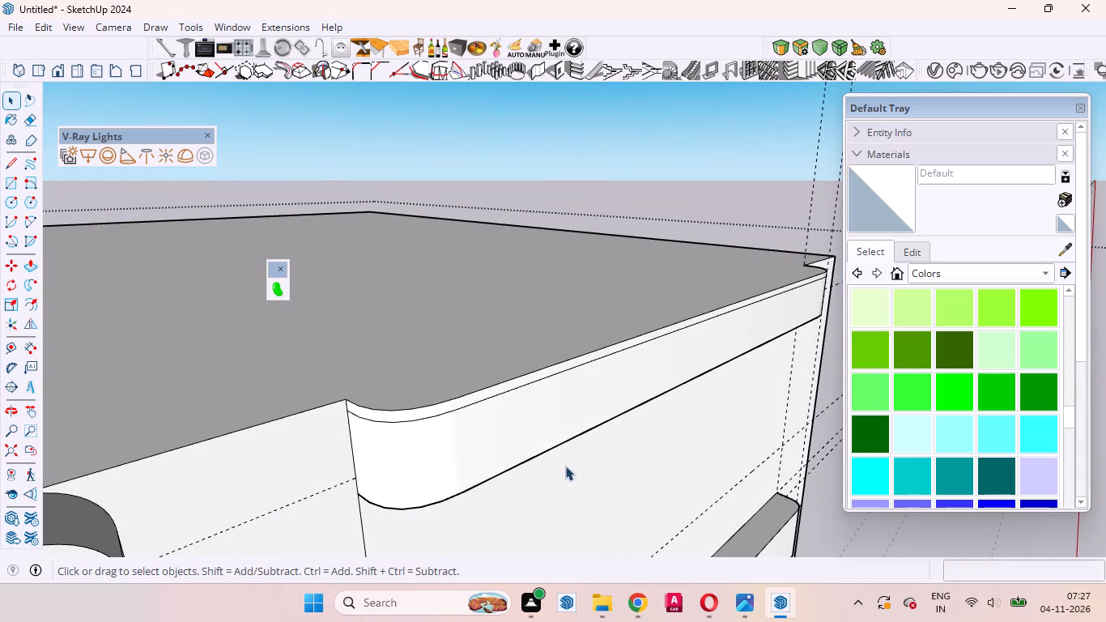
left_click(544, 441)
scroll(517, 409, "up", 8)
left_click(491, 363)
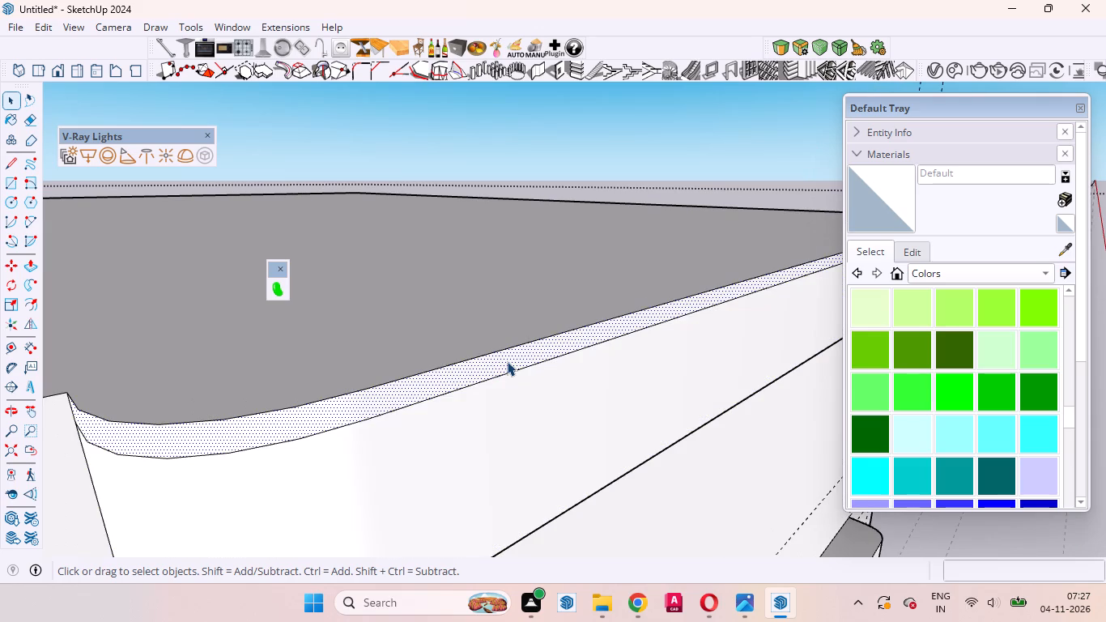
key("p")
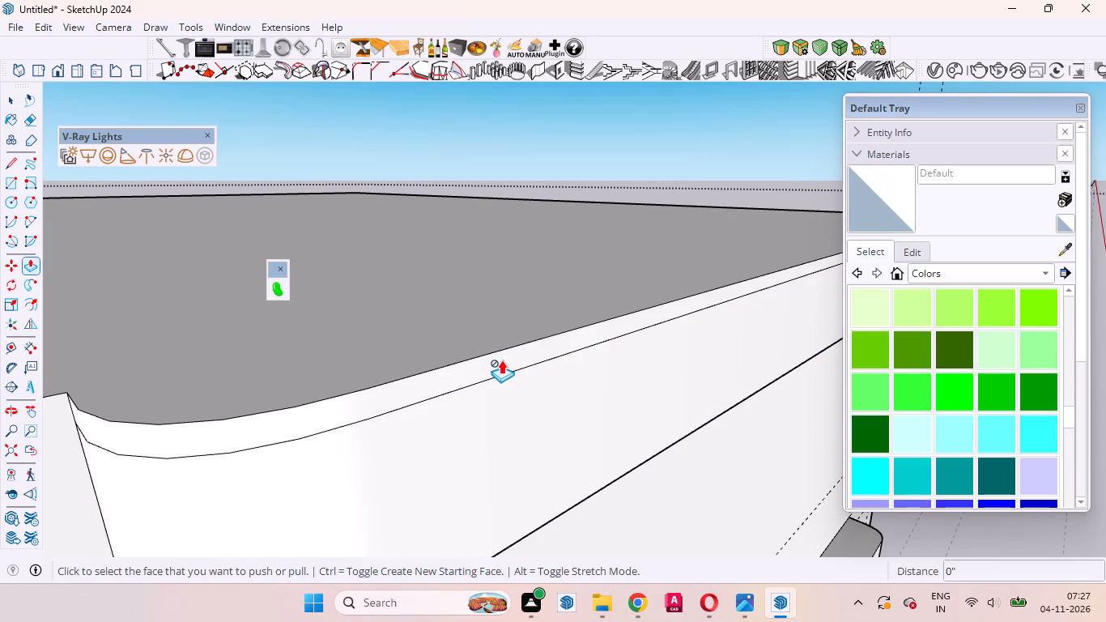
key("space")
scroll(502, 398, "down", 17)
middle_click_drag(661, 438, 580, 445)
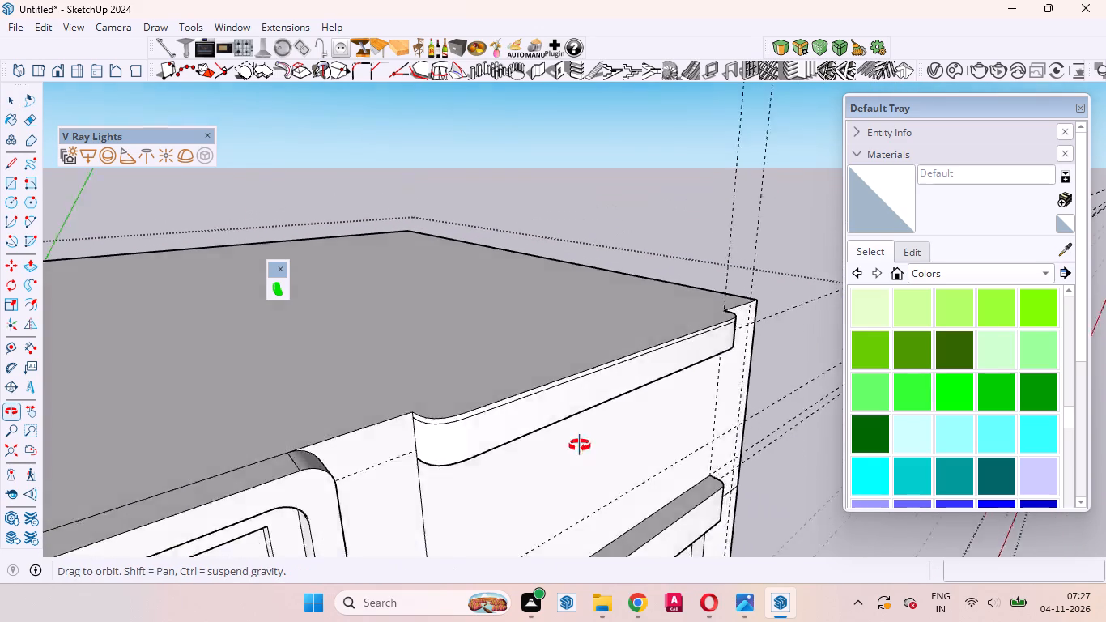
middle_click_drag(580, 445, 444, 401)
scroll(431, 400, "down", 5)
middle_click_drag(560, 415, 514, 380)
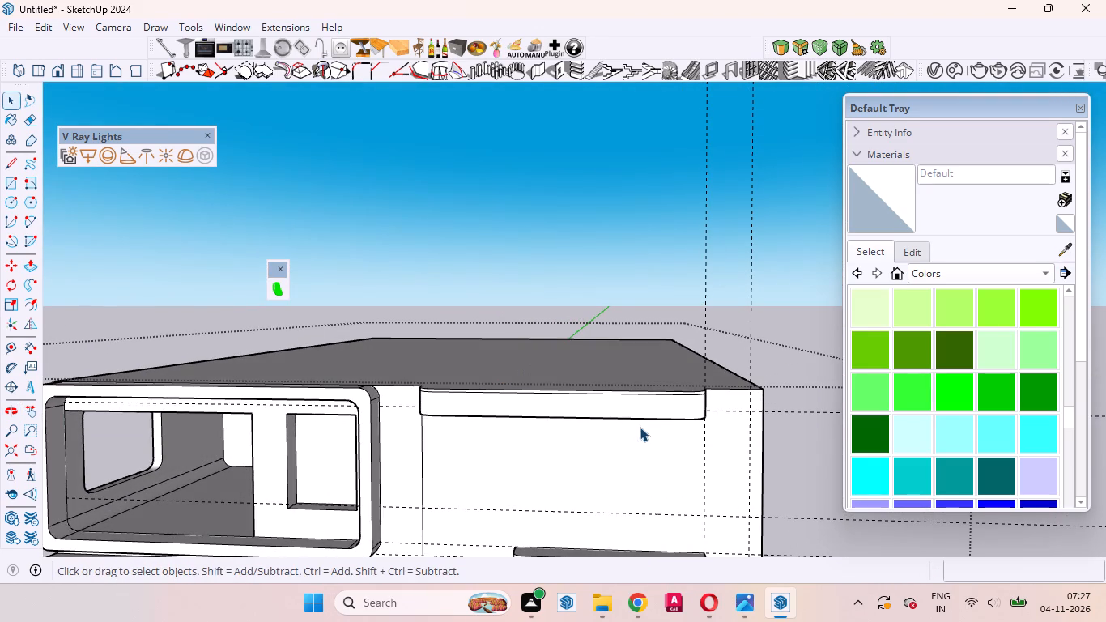
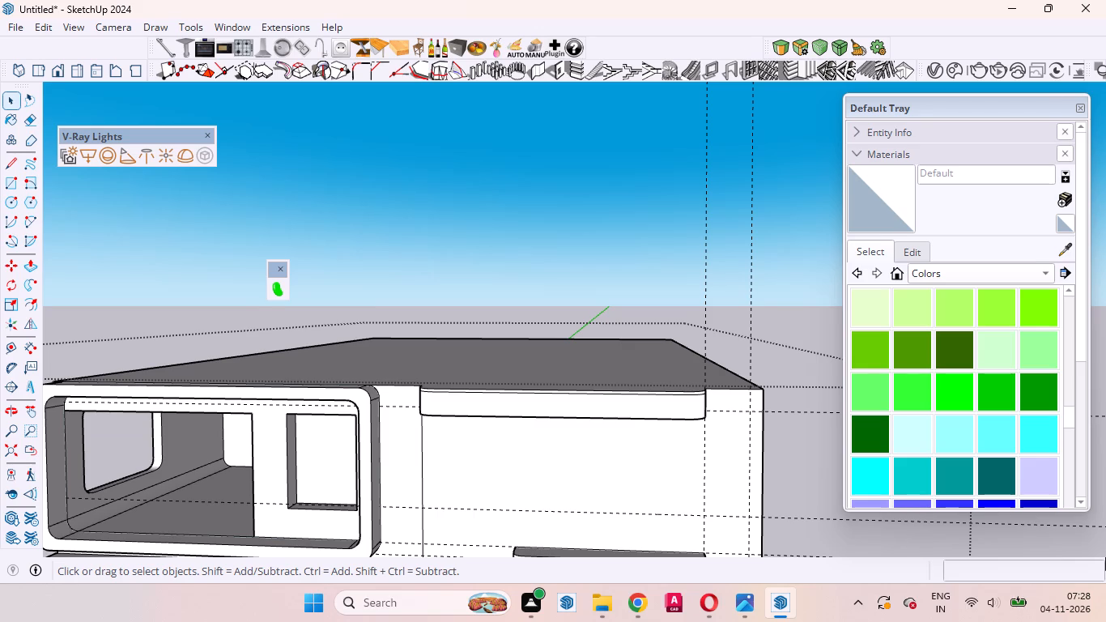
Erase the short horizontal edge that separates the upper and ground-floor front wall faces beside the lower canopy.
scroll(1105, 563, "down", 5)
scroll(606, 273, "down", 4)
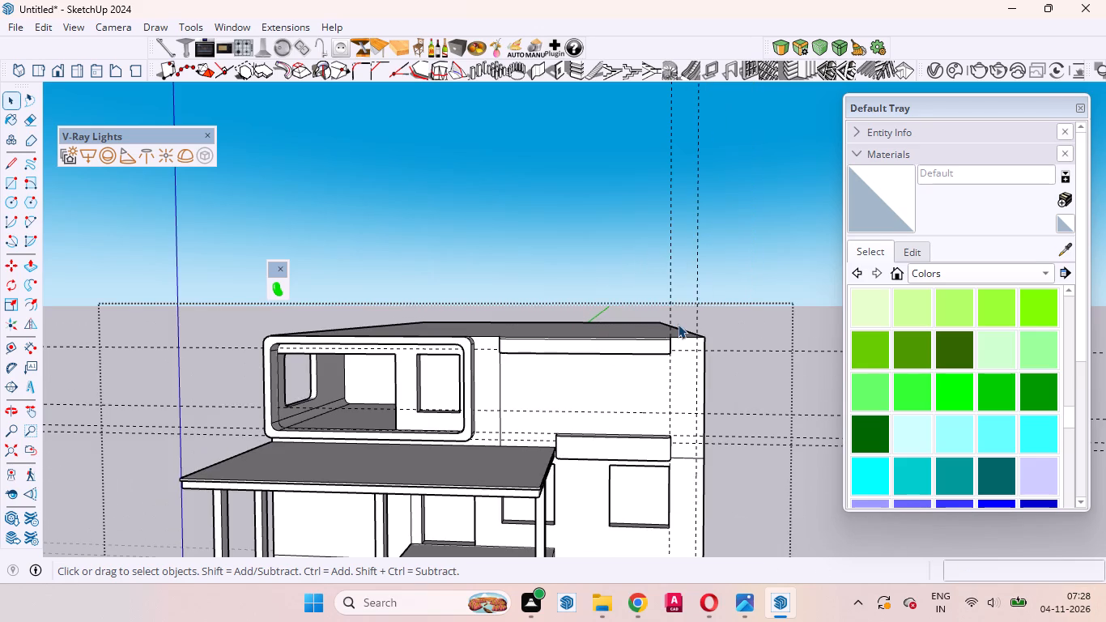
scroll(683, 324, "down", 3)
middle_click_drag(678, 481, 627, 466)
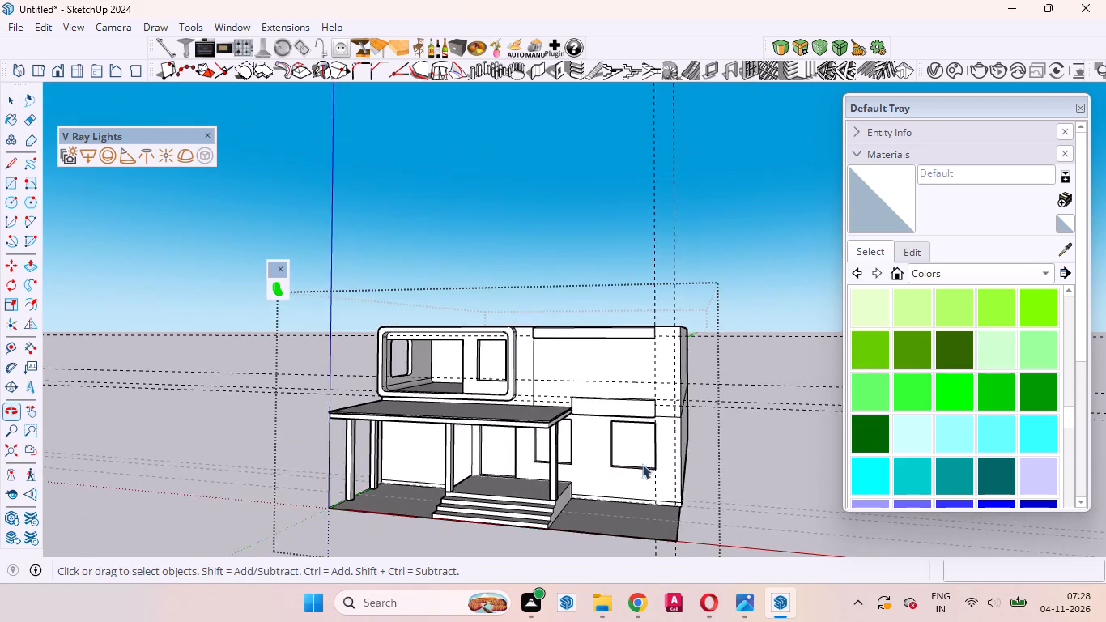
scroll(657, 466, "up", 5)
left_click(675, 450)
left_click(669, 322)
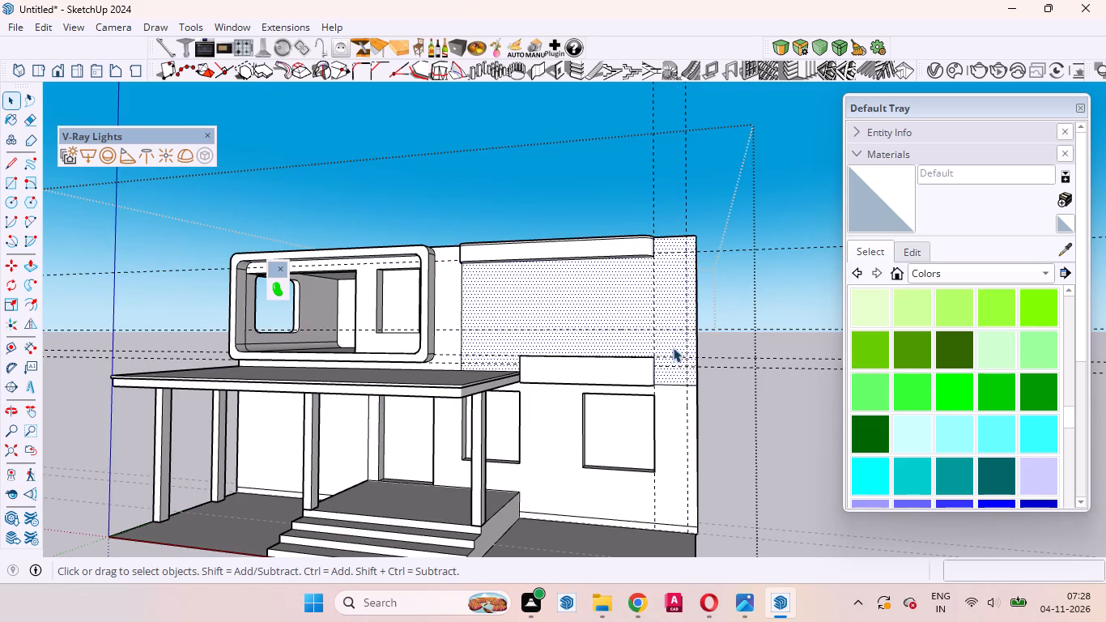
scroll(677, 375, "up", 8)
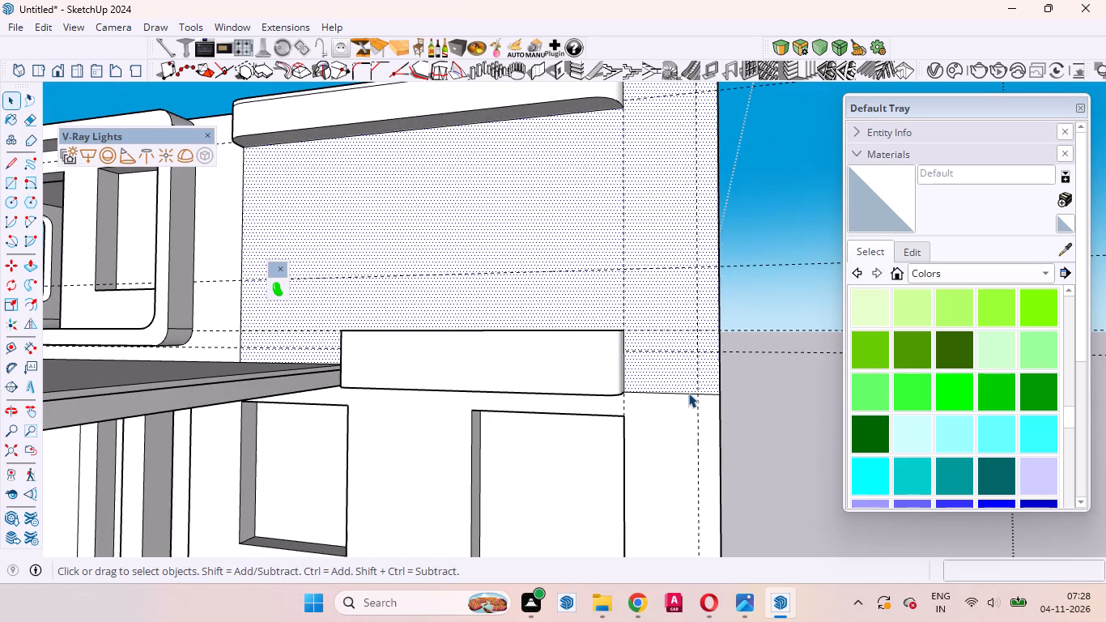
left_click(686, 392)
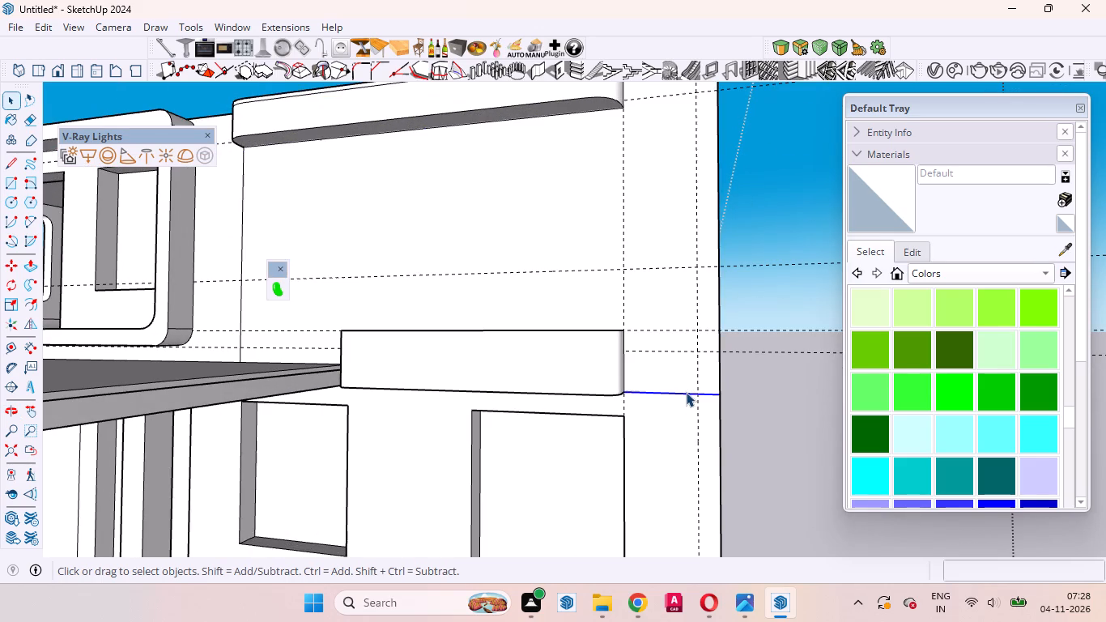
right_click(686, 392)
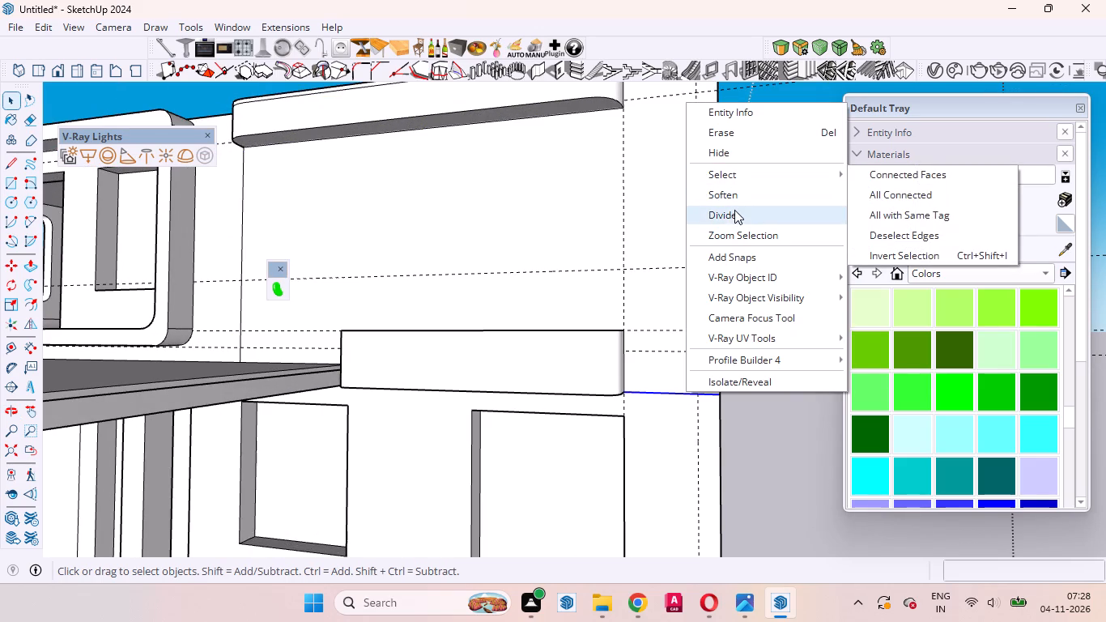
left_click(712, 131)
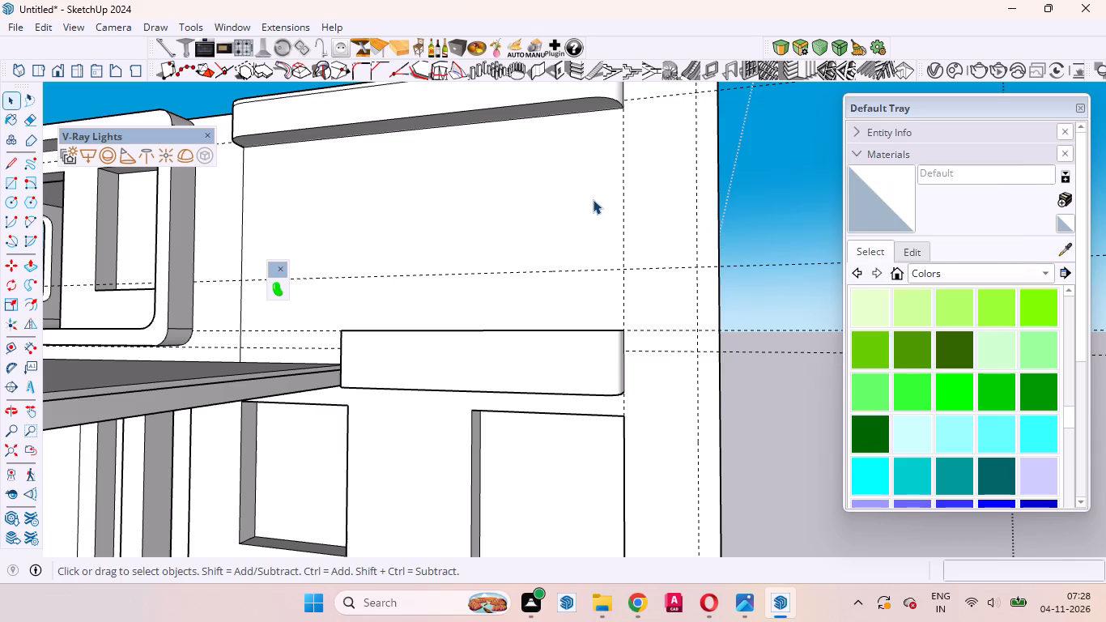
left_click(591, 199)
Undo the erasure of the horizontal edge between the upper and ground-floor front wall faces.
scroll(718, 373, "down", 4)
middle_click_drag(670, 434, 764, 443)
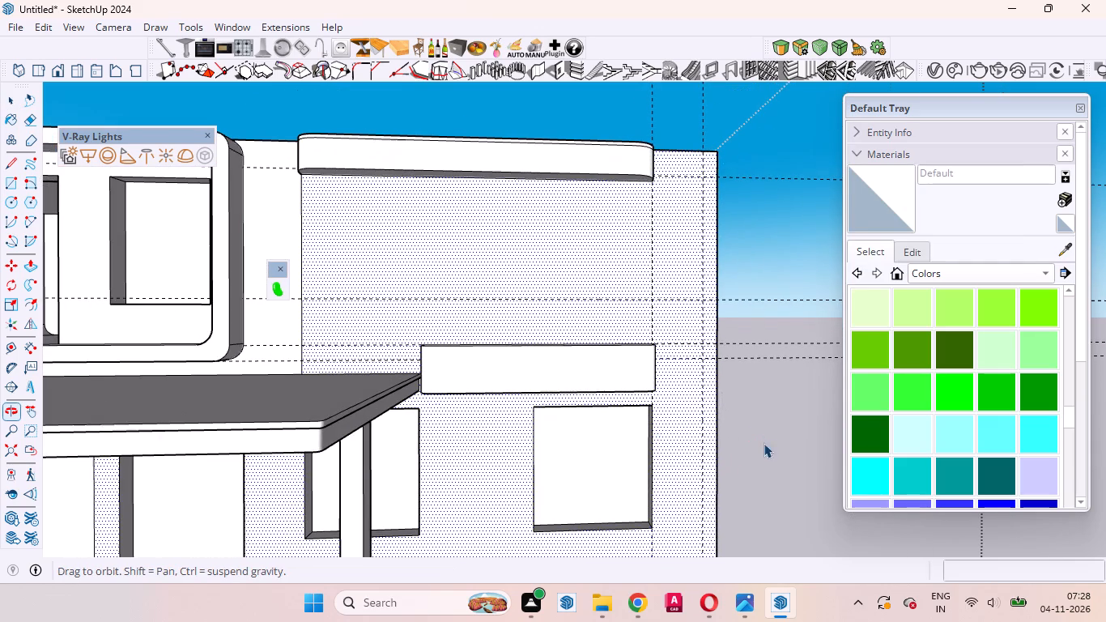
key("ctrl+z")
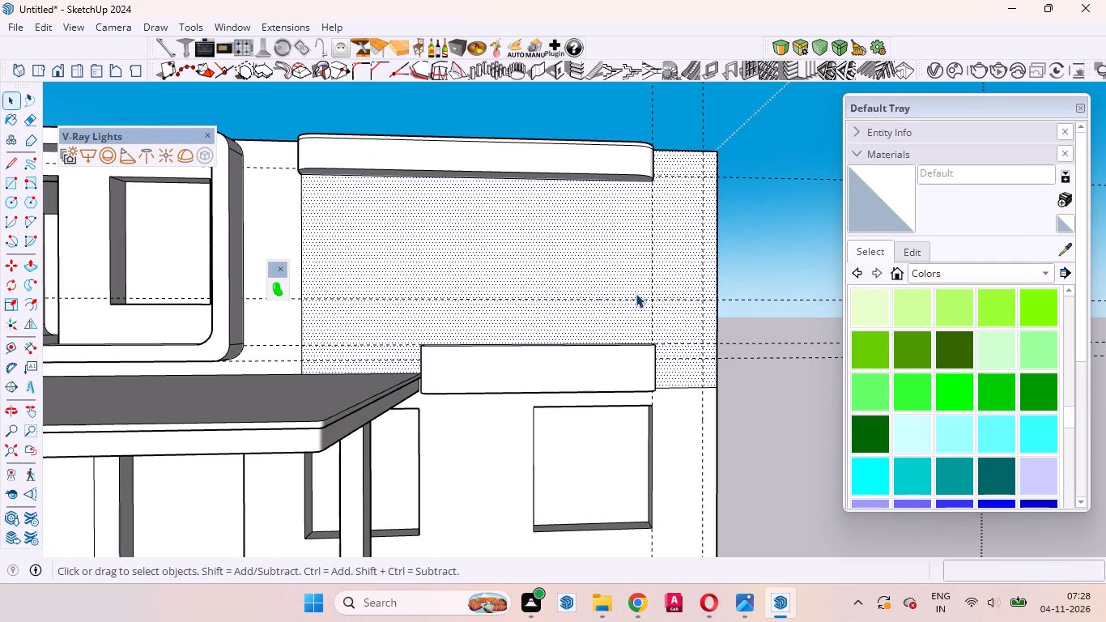
Place a vertical guide on the upper front wall 5' 4 1/8" from the existing guide, aligned with the ground-floor window's far edge.
scroll(636, 282, "up", 3)
middle_click_drag(653, 313, 580, 313)
scroll(573, 296, "down", 4)
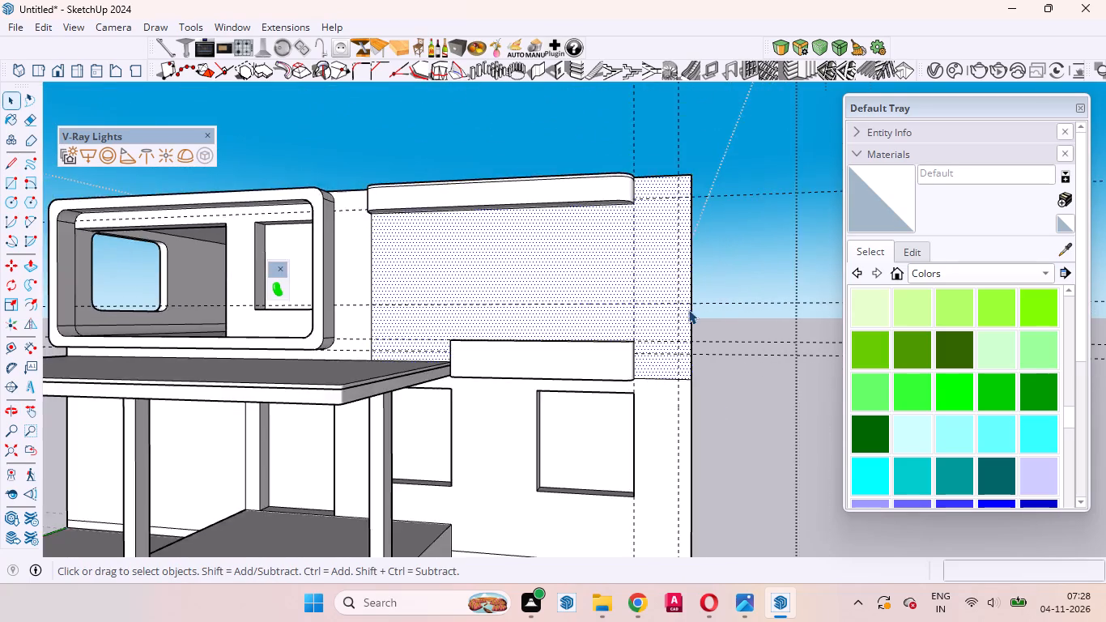
scroll(688, 309, "down", 5)
scroll(753, 360, "up", 2)
scroll(640, 295, "down", 3)
scroll(640, 270, "up", 5)
middle_click_drag(640, 297, 666, 302)
key("t")
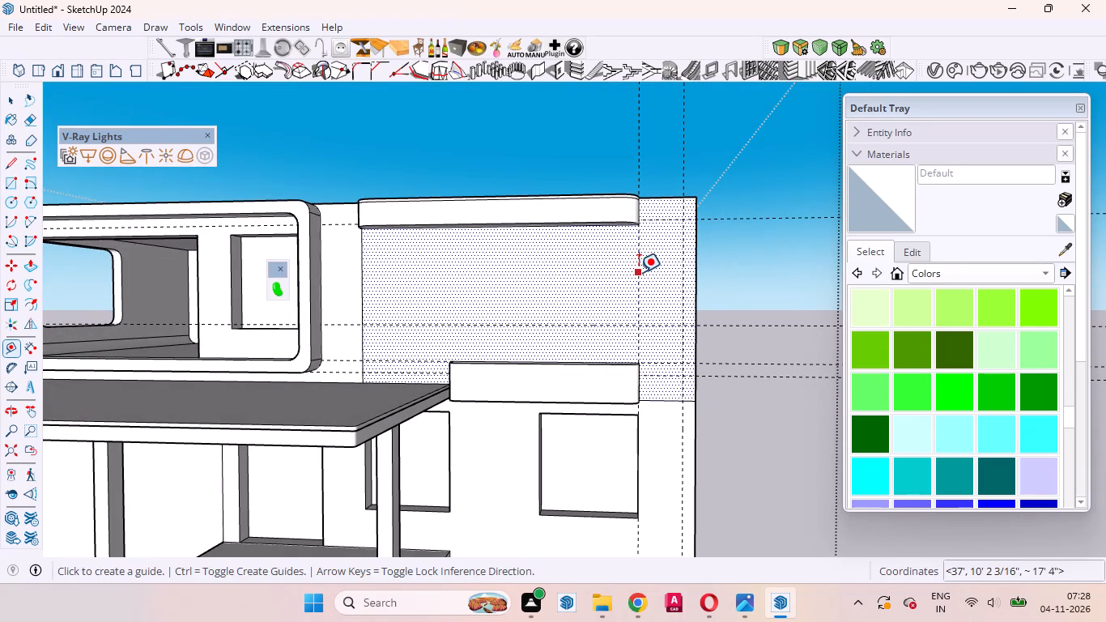
left_click(639, 272)
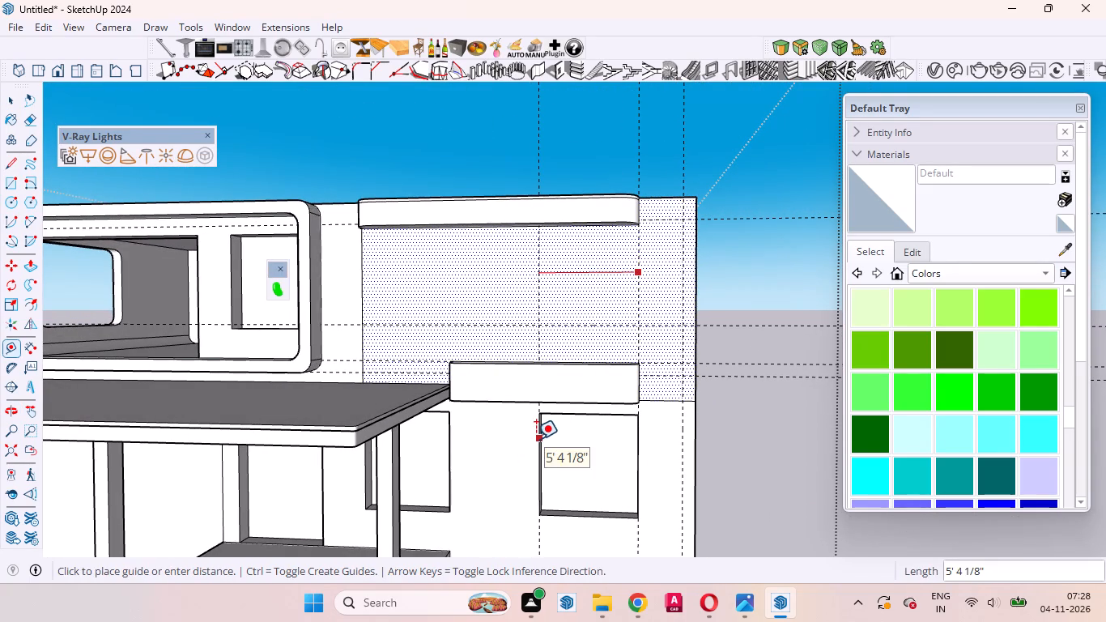
left_click(536, 439)
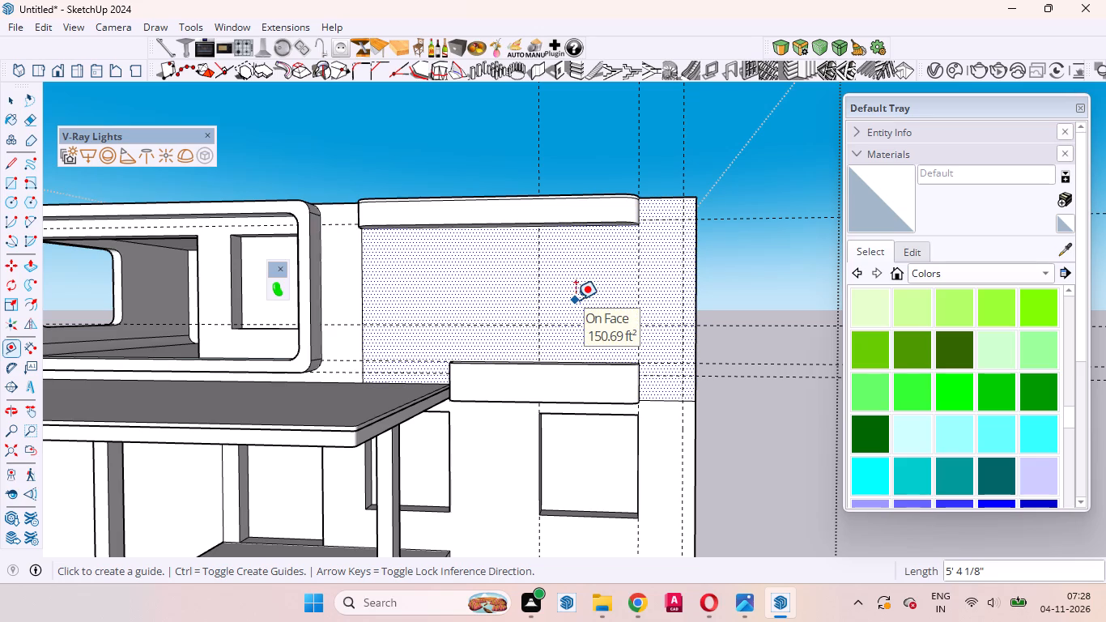
key("space")
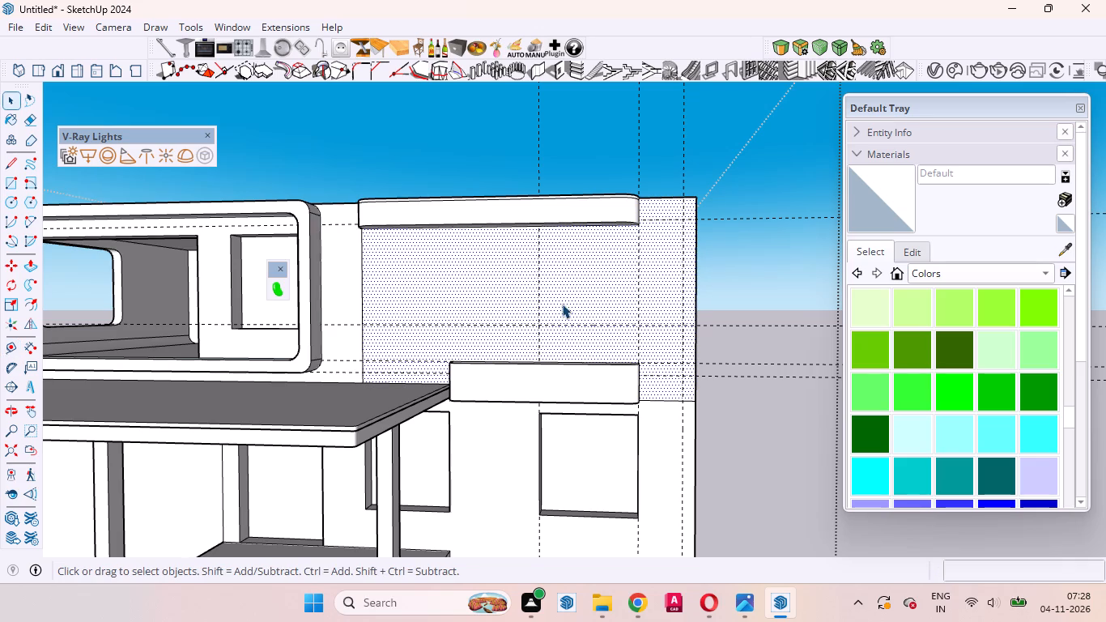
Push the upper front wall face between the two canopies inward by 5".
middle_click_drag(532, 377, 304, 283)
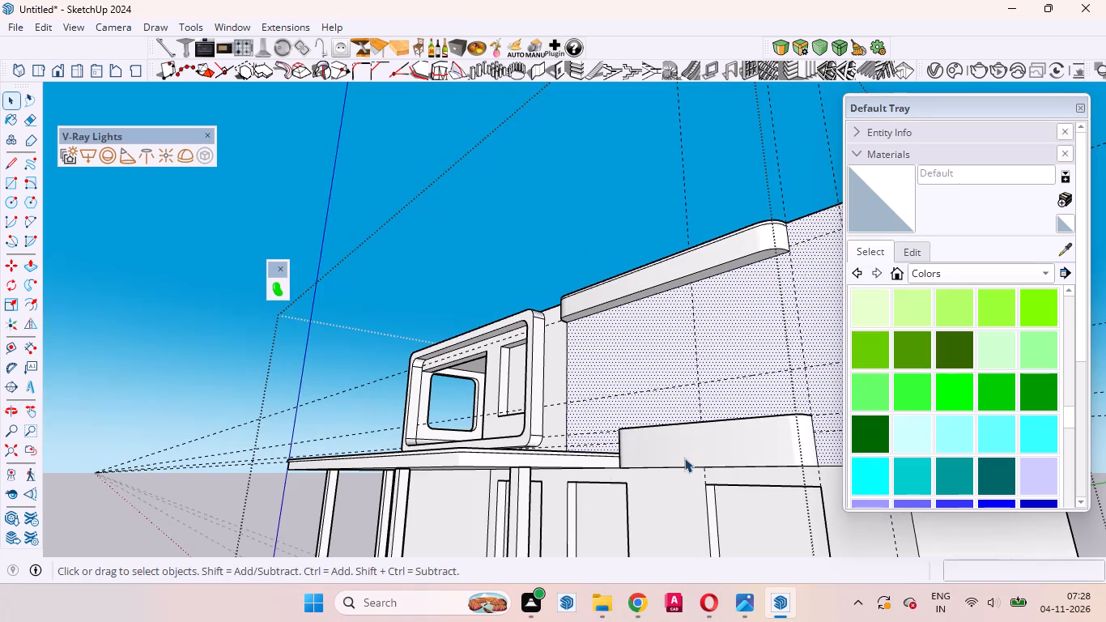
scroll(687, 458, "up", 4)
middle_click_drag(737, 477, 810, 492)
scroll(729, 401, "up", 4)
middle_click_drag(684, 390, 777, 485)
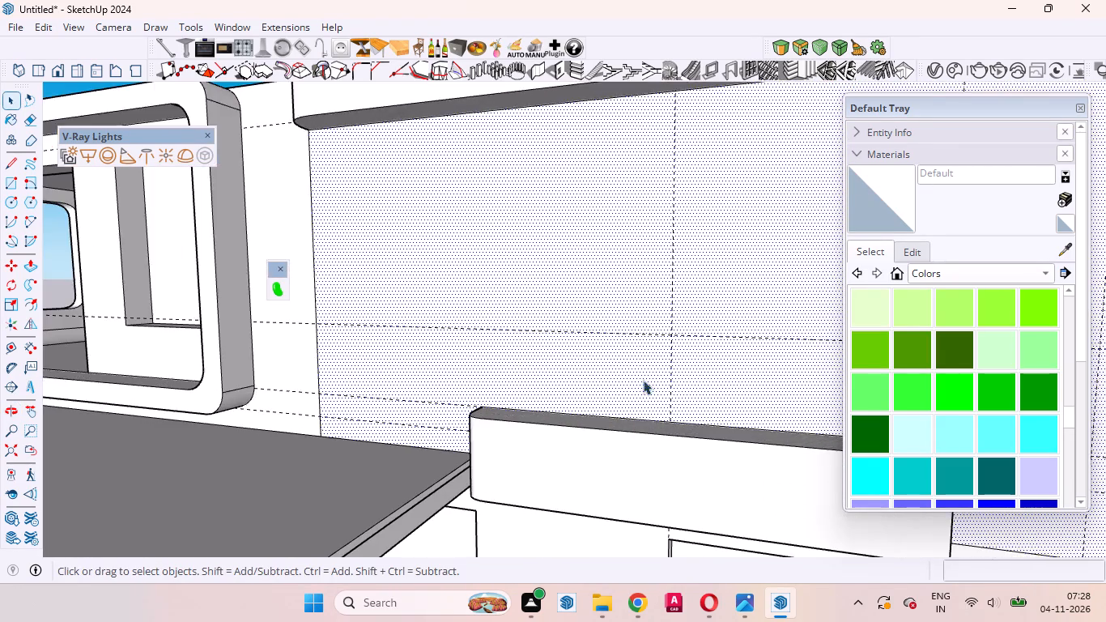
scroll(585, 325, "down", 8)
middle_click_drag(679, 332, 679, 366)
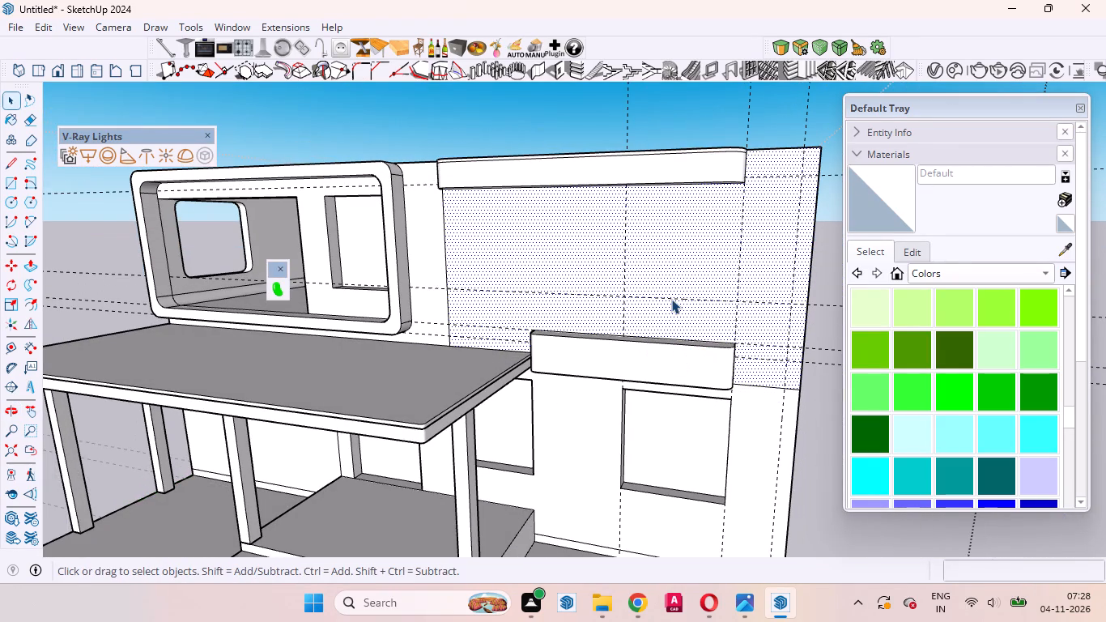
key("p")
left_click_drag(670, 298, 670, 291)
key("5")
key("Return")
key("space")
Erase the leftover lengthwise edge on the top face of the lower canopy.
scroll(740, 458, "up", 1)
middle_click_drag(740, 458, 740, 459)
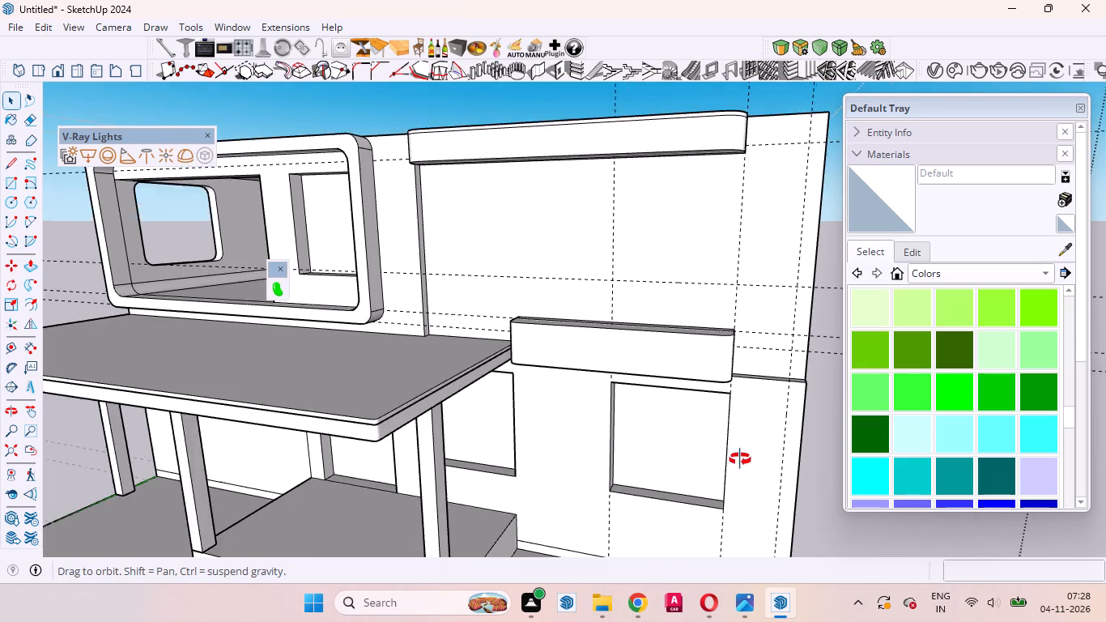
middle_click_drag(740, 459, 640, 618)
scroll(652, 303, "up", 10)
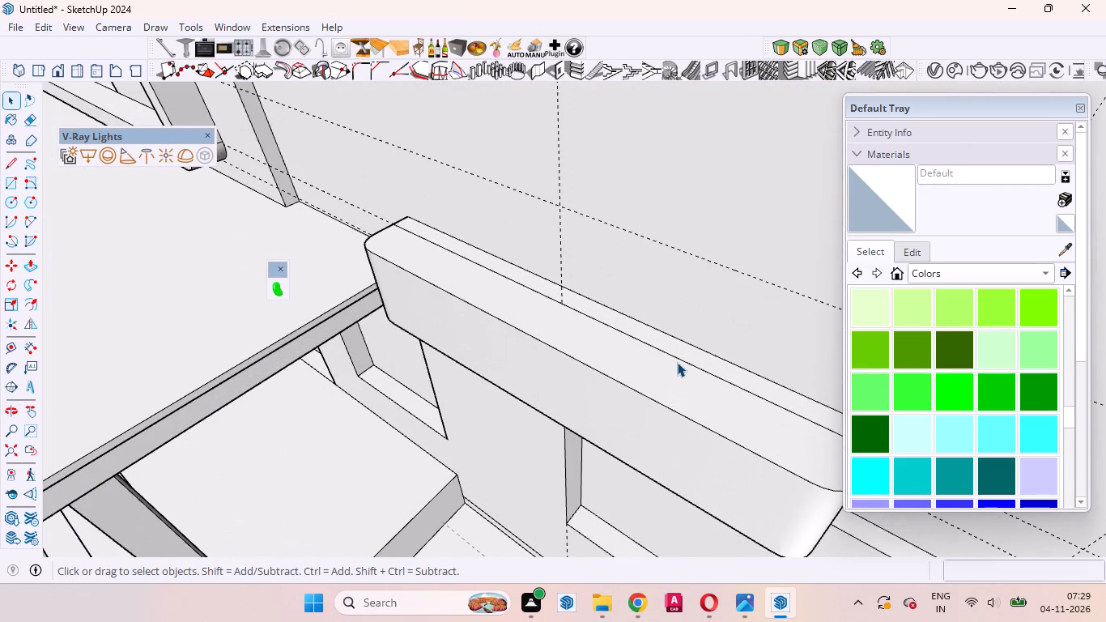
left_click(677, 362)
left_click(677, 356)
right_click(677, 356)
right_click(677, 356)
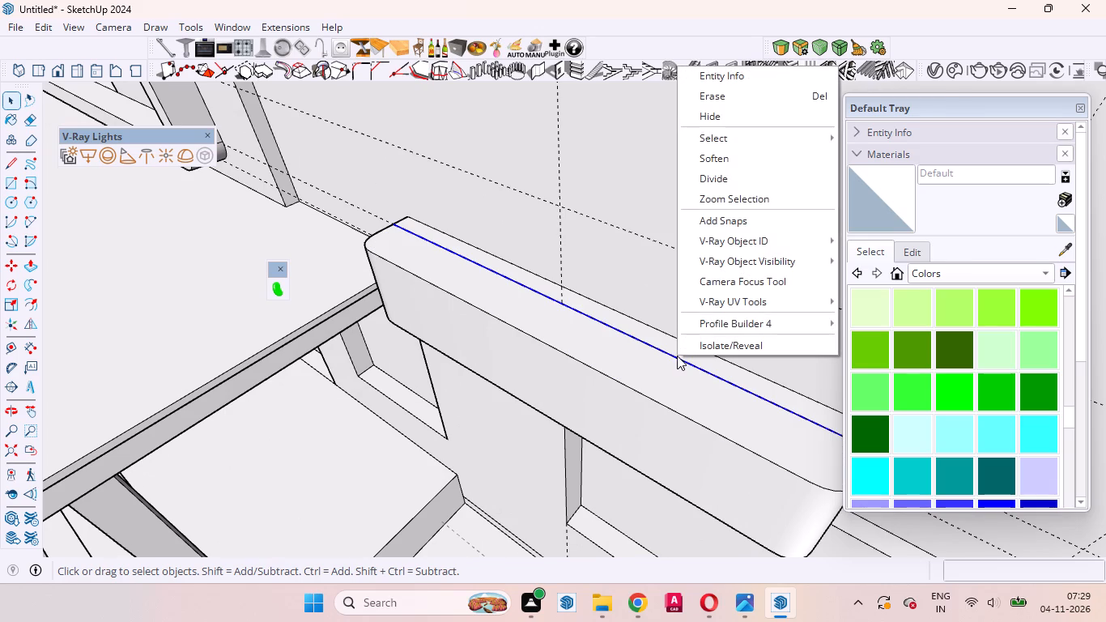
left_click(699, 91)
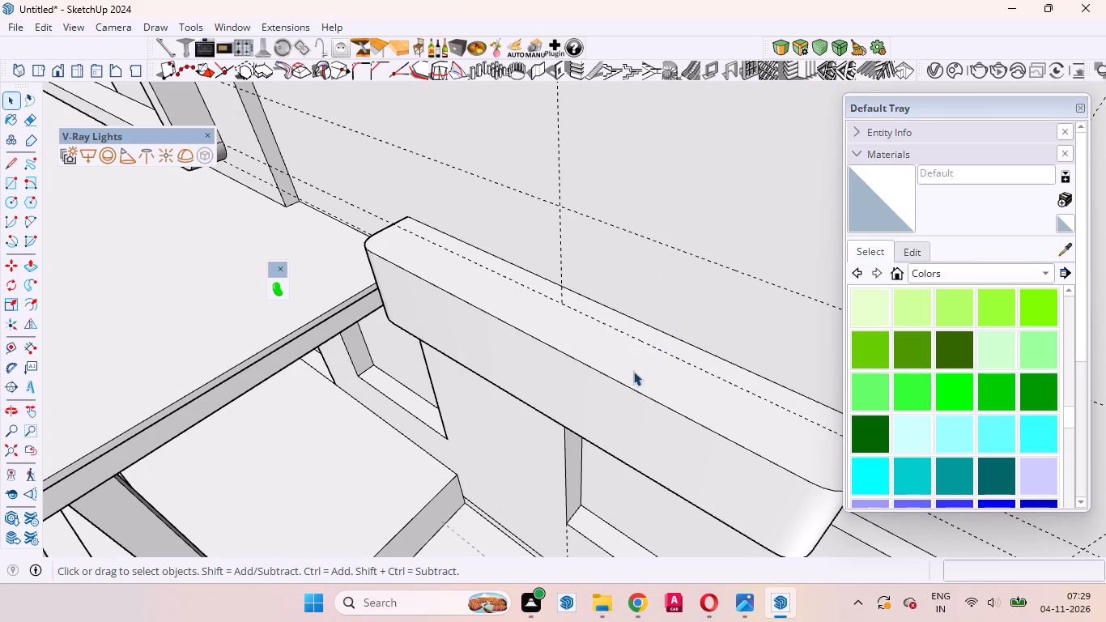
Push the ground-floor front wall face containing the door and two windows inward by the same 5".
scroll(560, 258, "down", 12)
scroll(594, 351, "up", 1)
middle_click_drag(595, 351, 692, 219)
scroll(697, 232, "up", 2)
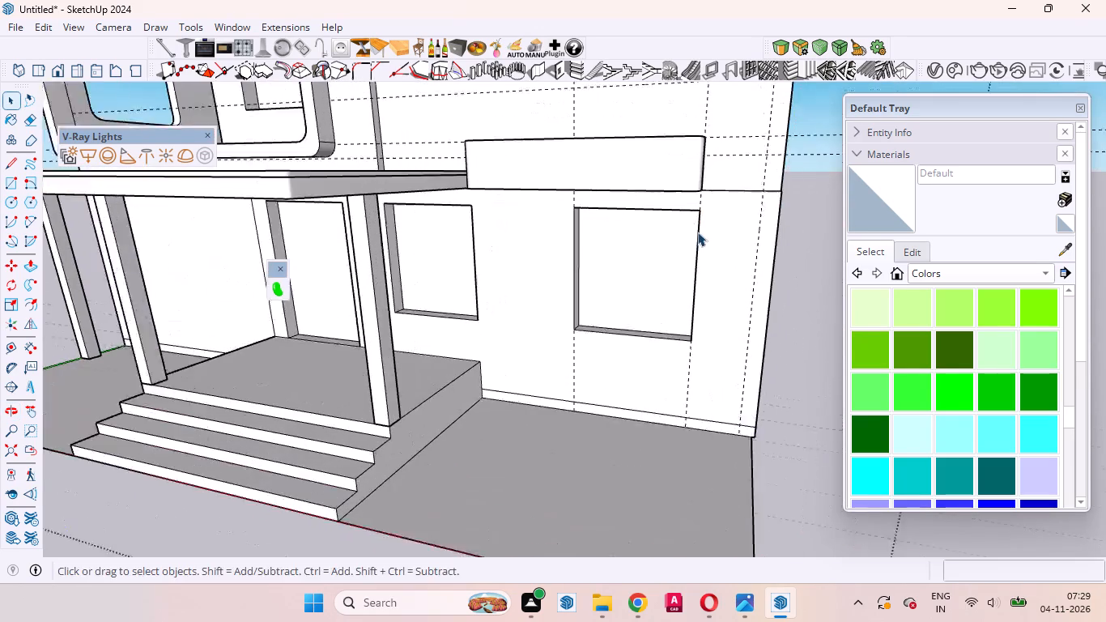
scroll(697, 232, "up", 2)
middle_click_drag(730, 241, 576, 390)
scroll(775, 283, "up", 5)
left_click(740, 327)
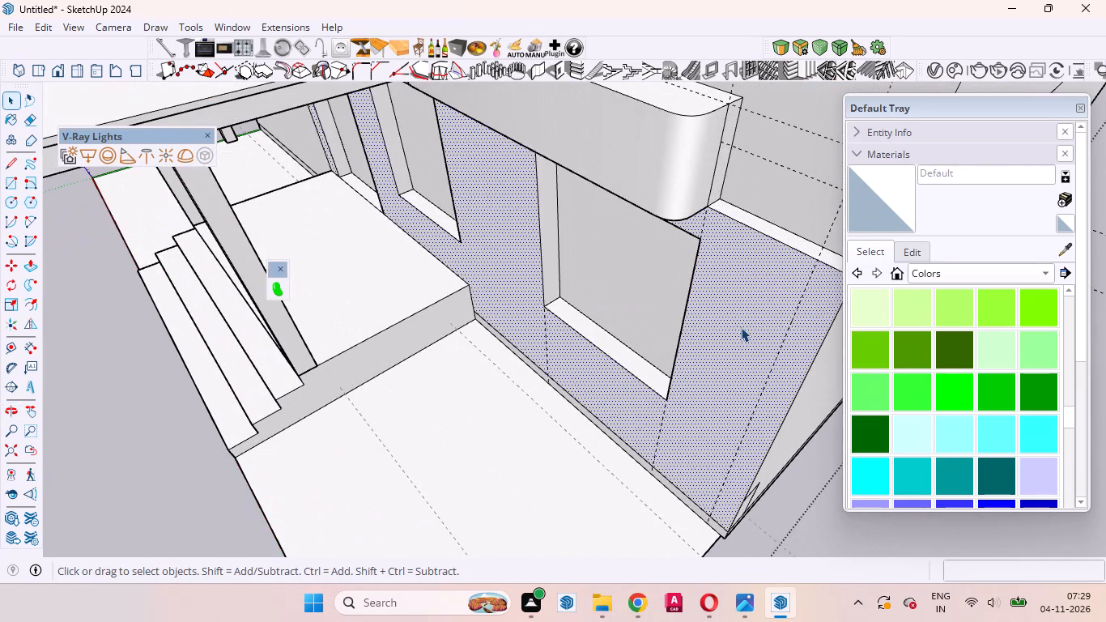
middle_click_drag(738, 319, 847, 165)
scroll(443, 225, "down", 8)
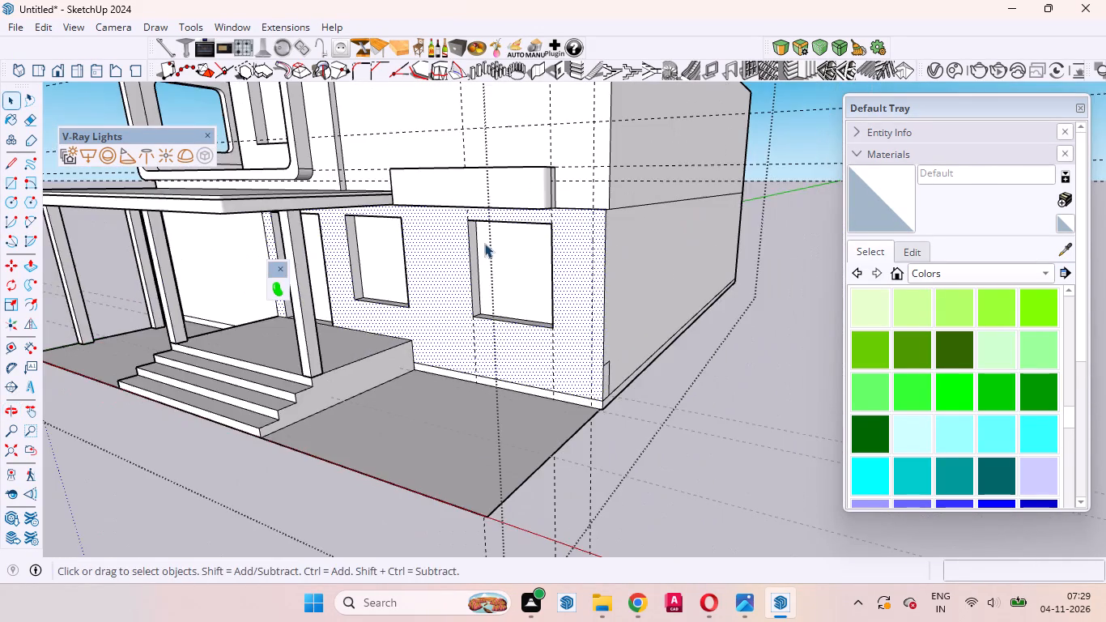
middle_click_drag(402, 300, 487, 283)
scroll(479, 238, "up", 4)
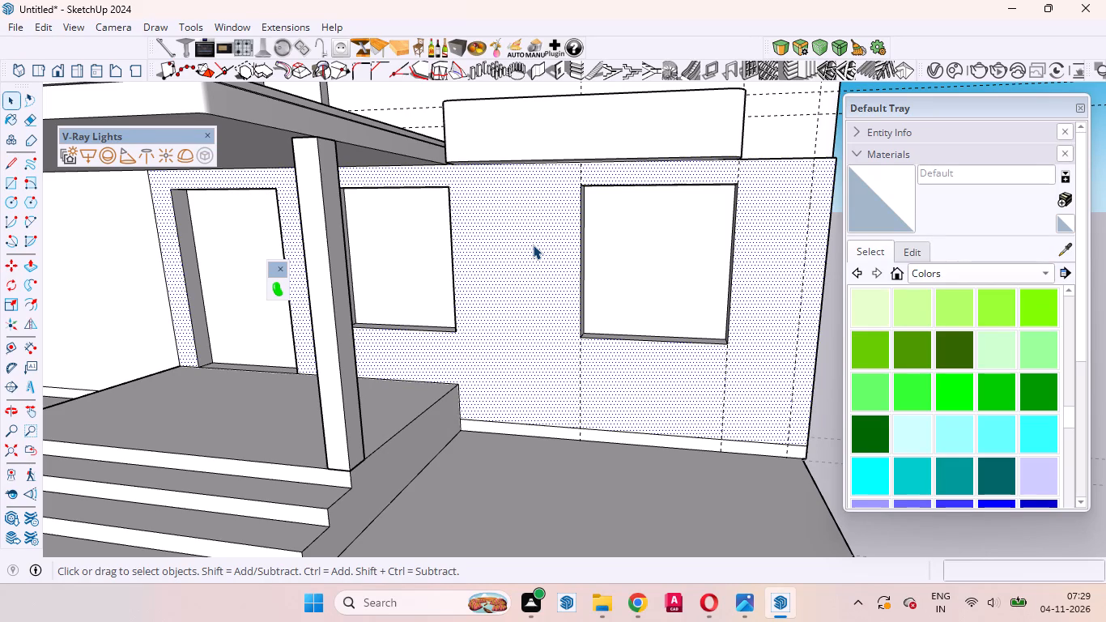
scroll(533, 245, "down", 4)
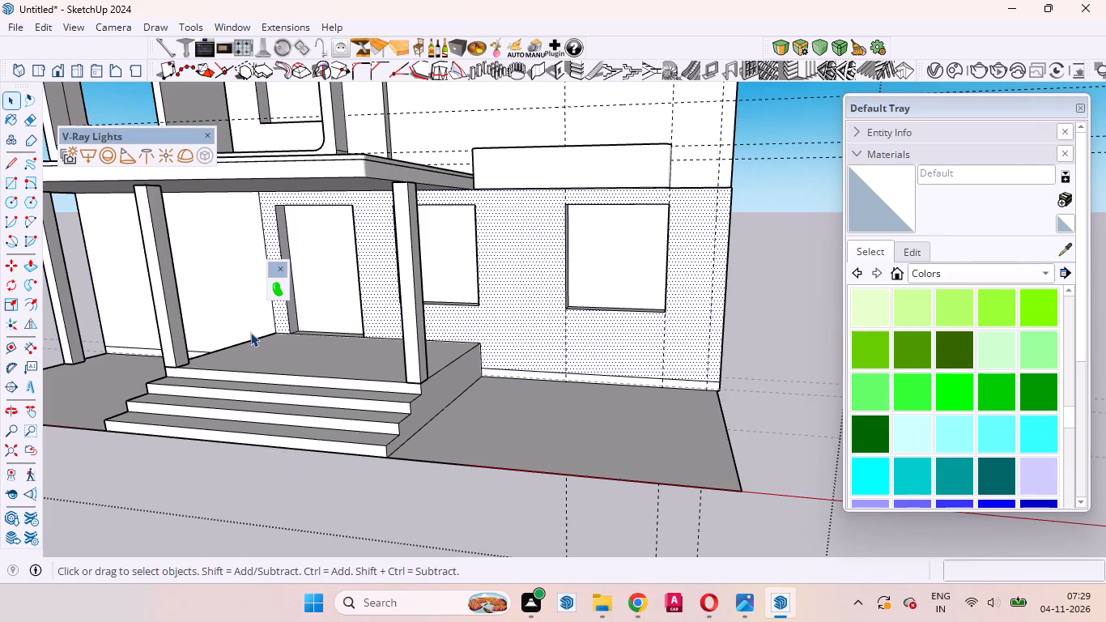
middle_click_drag(246, 330, 355, 341)
scroll(446, 313, "up", 4)
key("p")
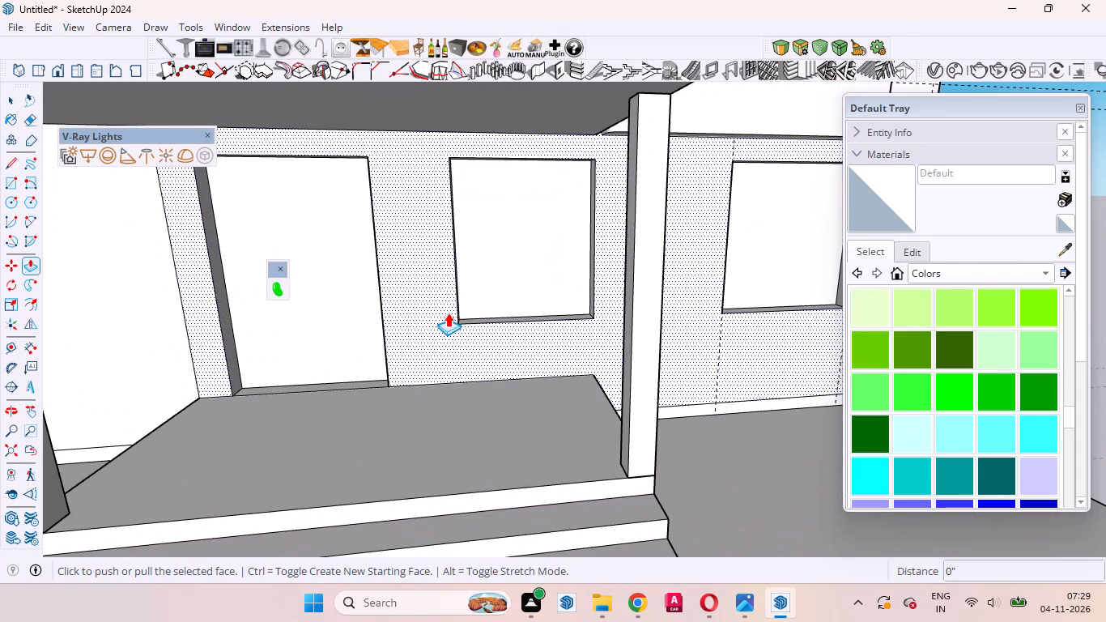
double_click(431, 301)
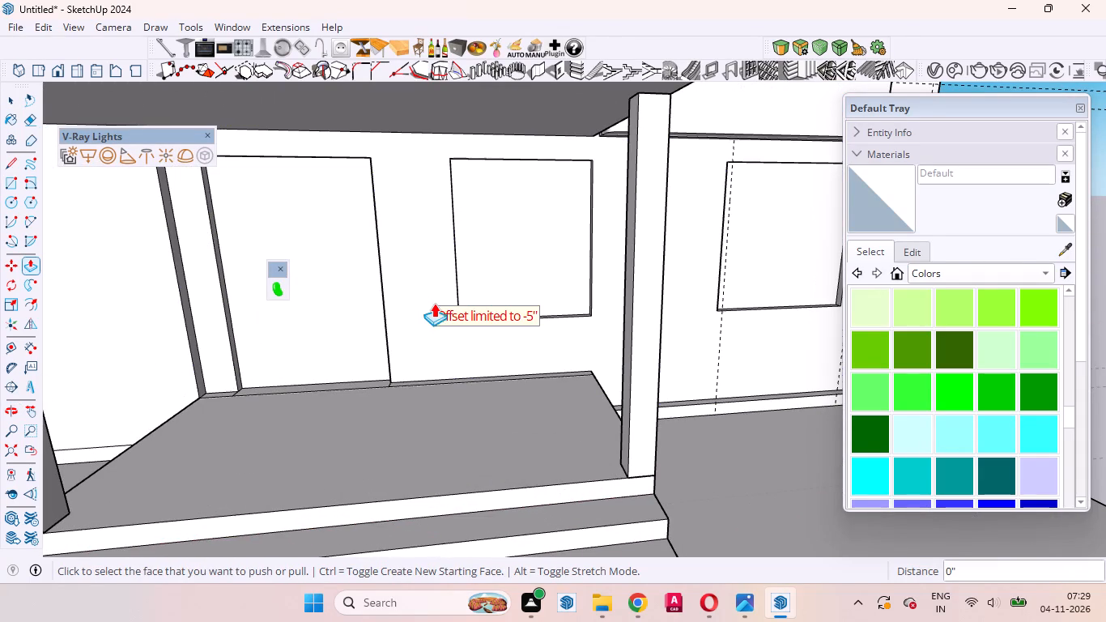
Push the adjoining ground-floor wall face behind the porch columns inward by the same 5".
scroll(361, 393, "up", 4)
middle_click_drag(368, 386, 398, 424)
scroll(417, 300, "down", 9)
double_click(206, 305)
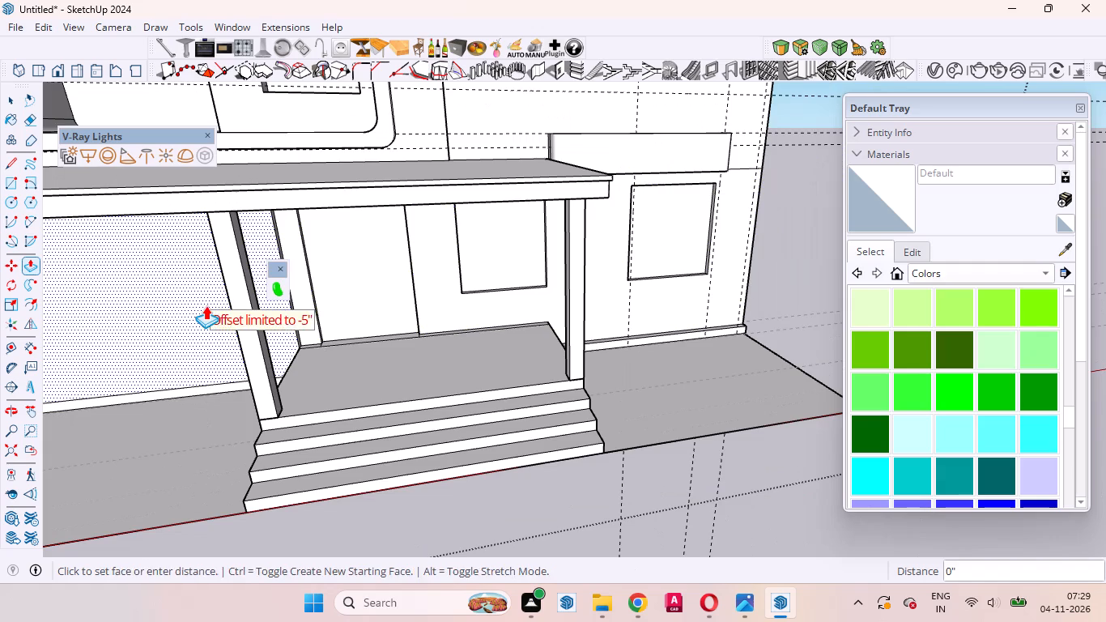
Push the narrow upper wall strip between the rounded balcony frame and the recessed wall inward by the same 5".
middle_click_drag(403, 306, 194, 309)
scroll(291, 274, "down", 8)
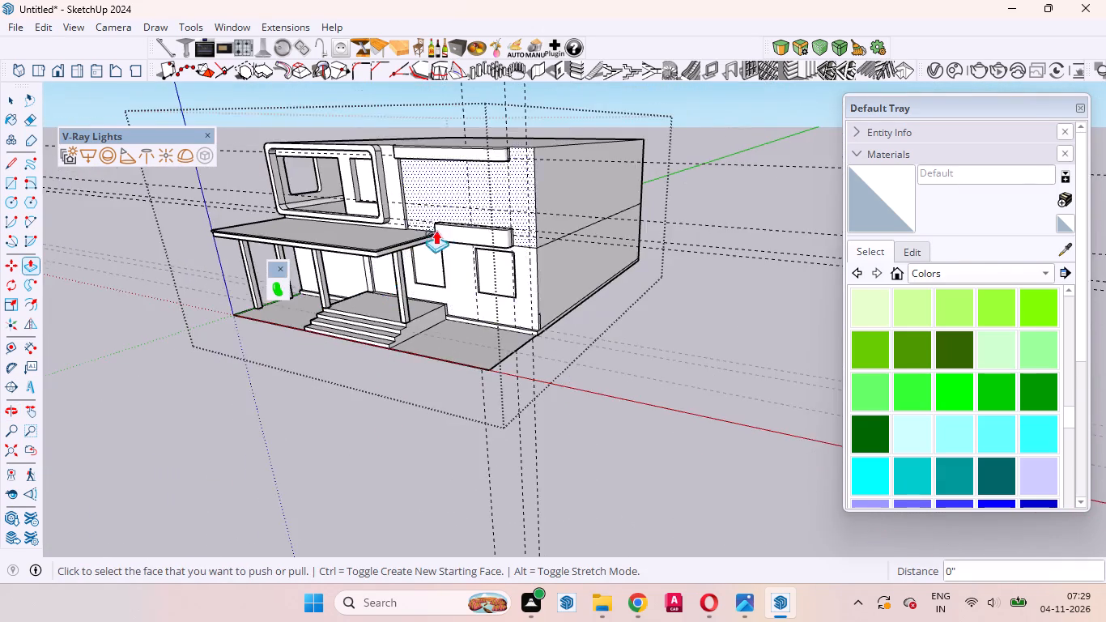
scroll(437, 229, "up", 5)
middle_click_drag(534, 268, 683, 364)
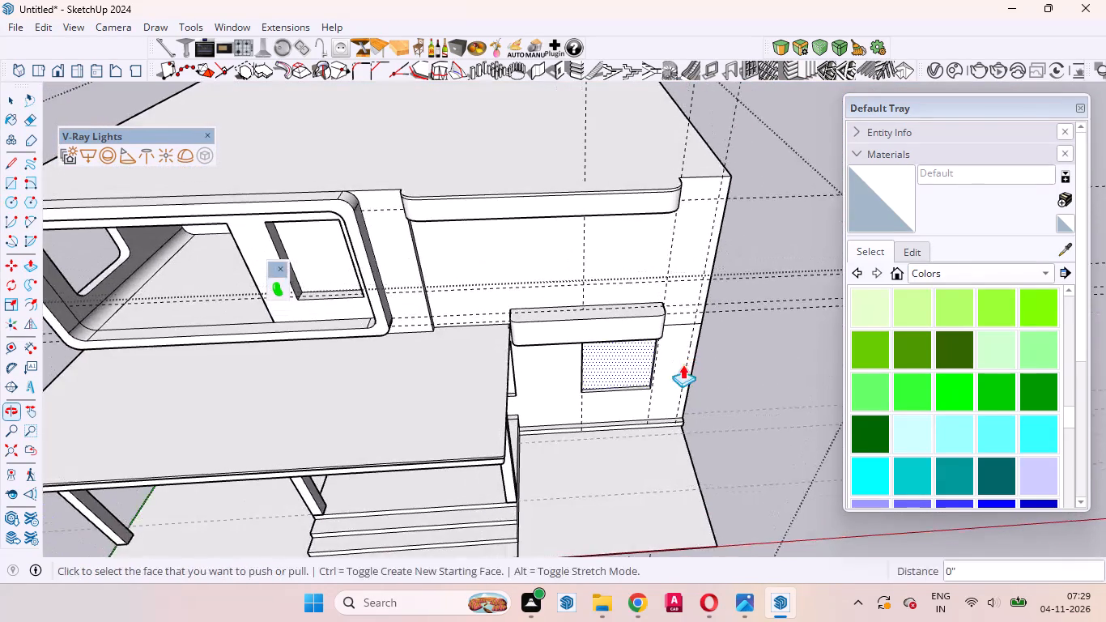
scroll(347, 230, "up", 7)
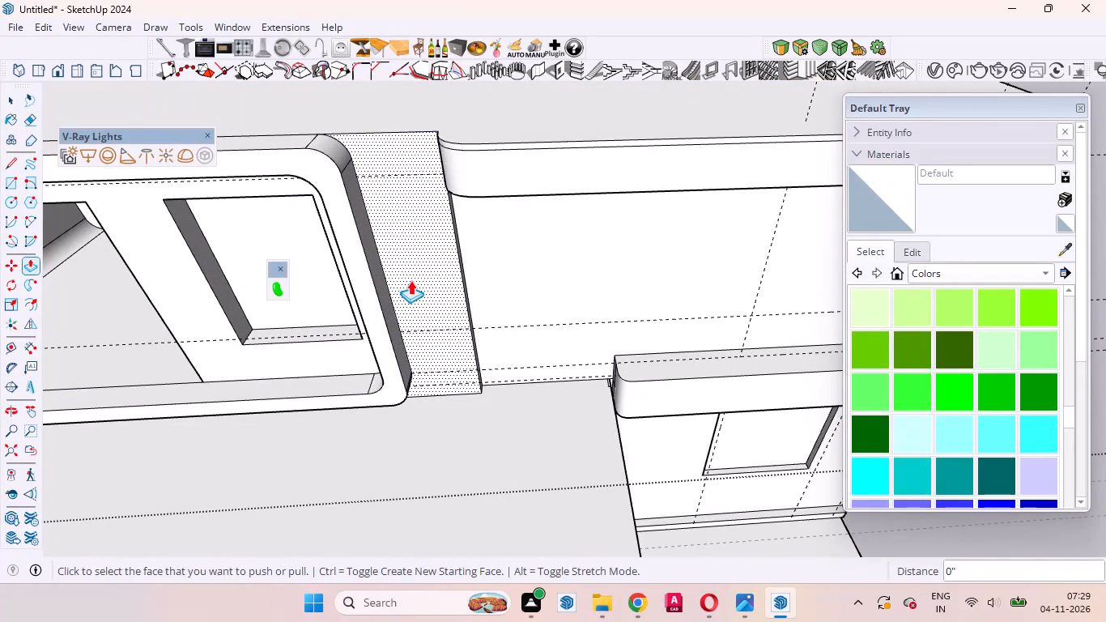
double_click(410, 280)
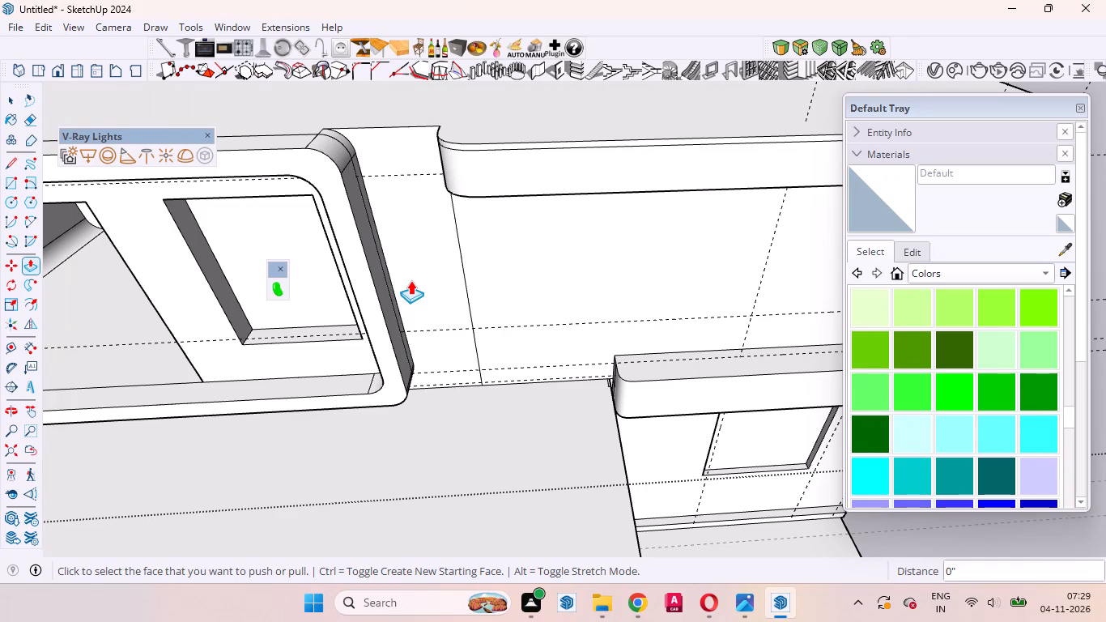
middle_click_drag(446, 296, 771, 218)
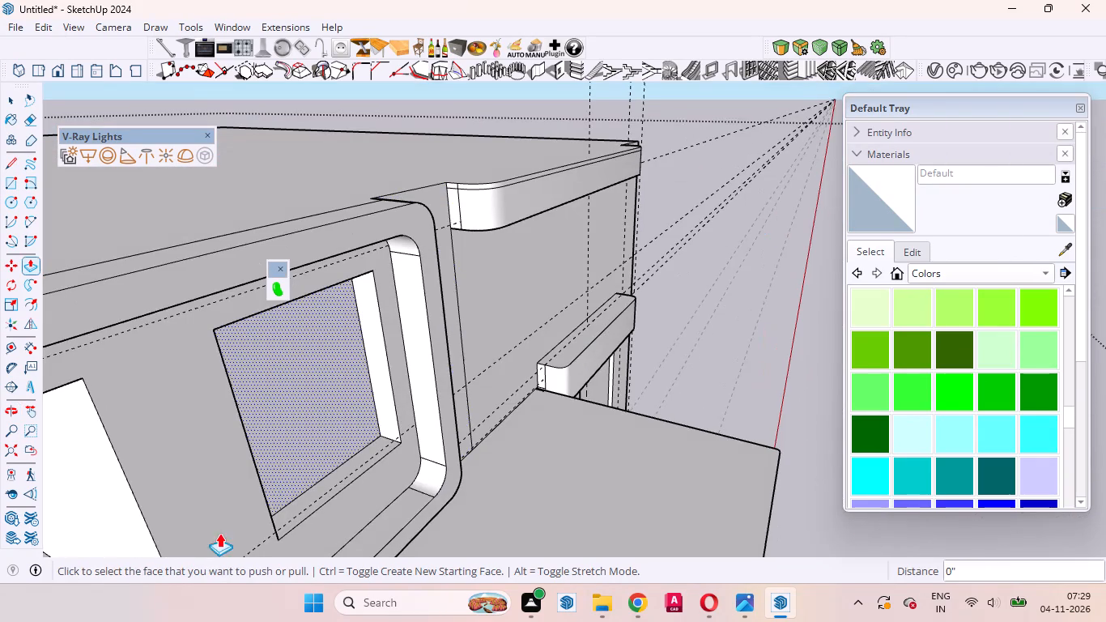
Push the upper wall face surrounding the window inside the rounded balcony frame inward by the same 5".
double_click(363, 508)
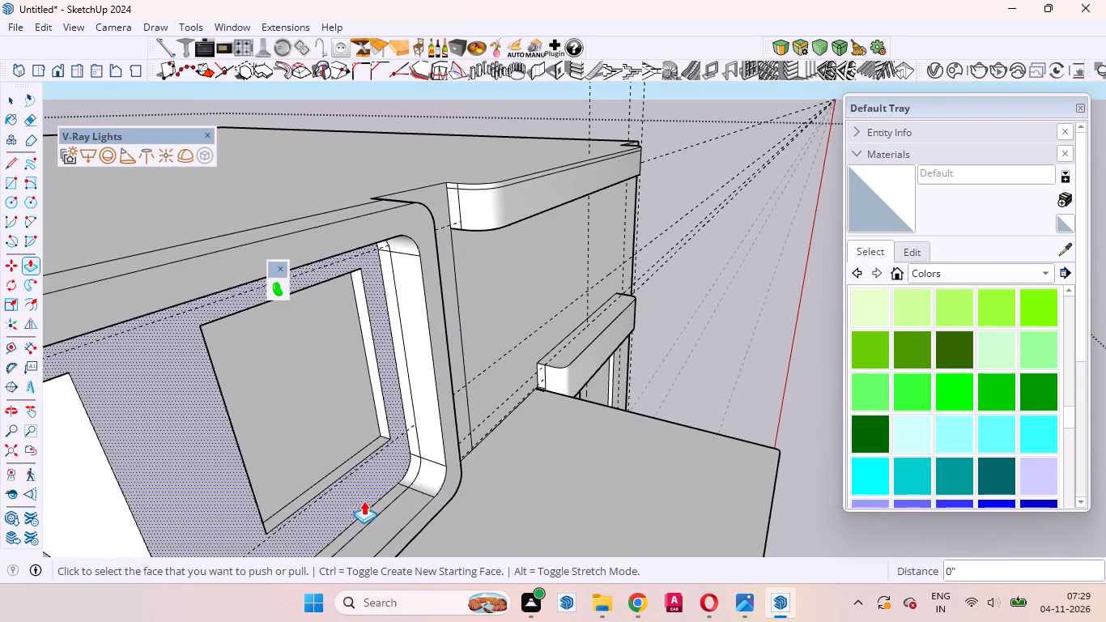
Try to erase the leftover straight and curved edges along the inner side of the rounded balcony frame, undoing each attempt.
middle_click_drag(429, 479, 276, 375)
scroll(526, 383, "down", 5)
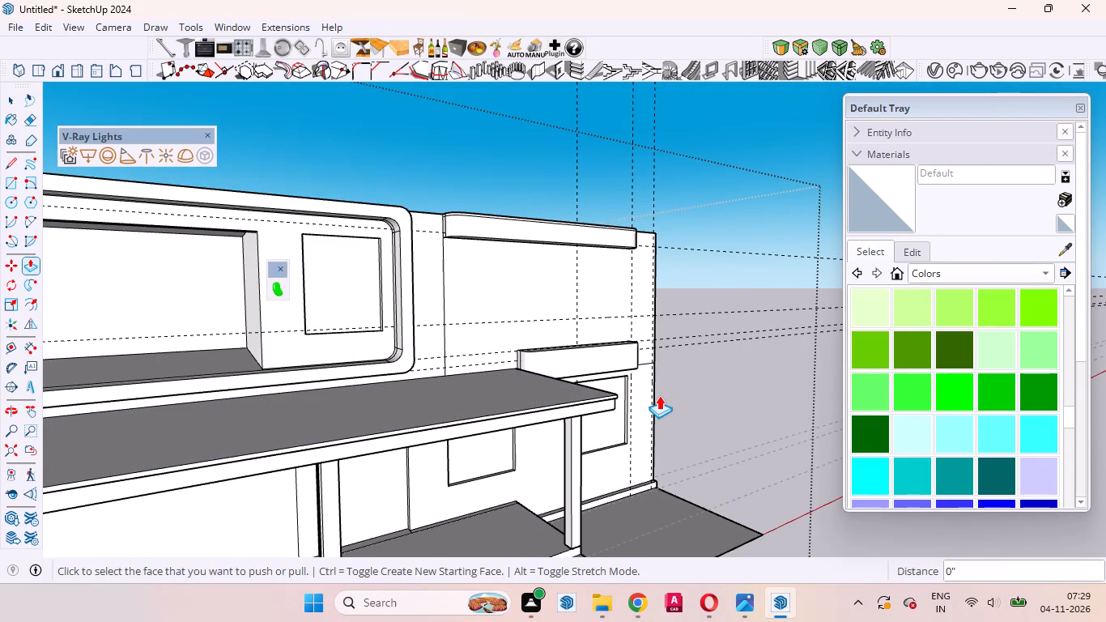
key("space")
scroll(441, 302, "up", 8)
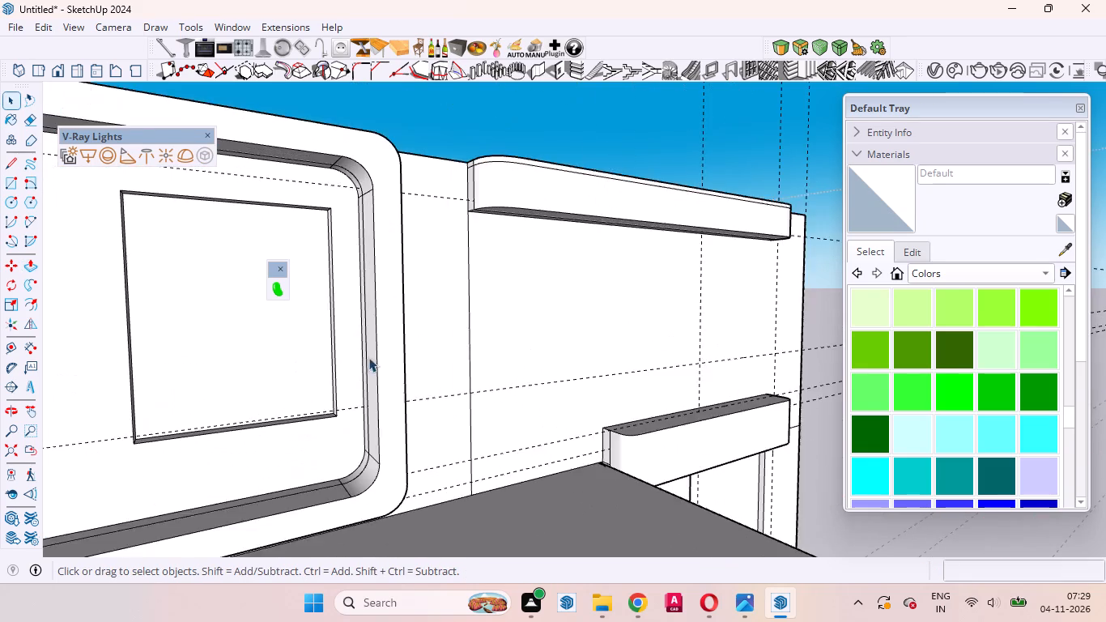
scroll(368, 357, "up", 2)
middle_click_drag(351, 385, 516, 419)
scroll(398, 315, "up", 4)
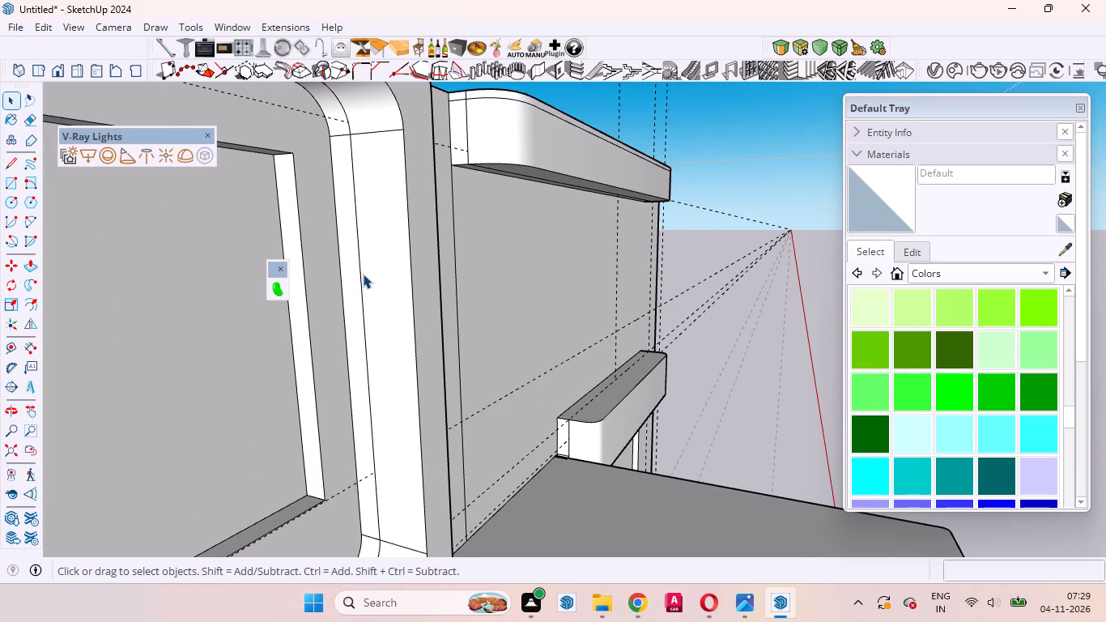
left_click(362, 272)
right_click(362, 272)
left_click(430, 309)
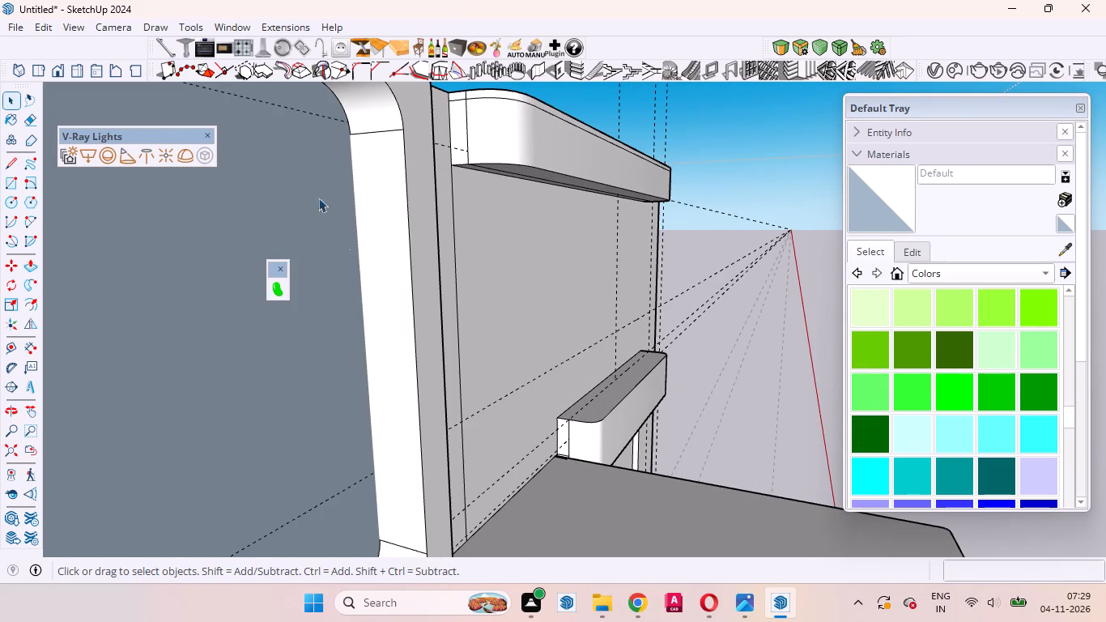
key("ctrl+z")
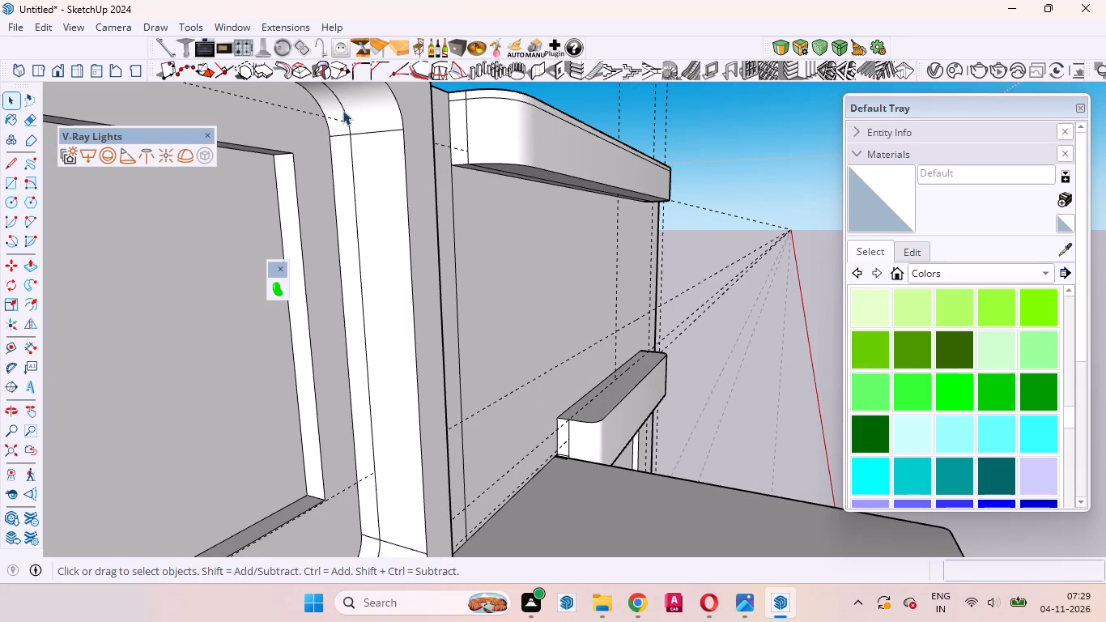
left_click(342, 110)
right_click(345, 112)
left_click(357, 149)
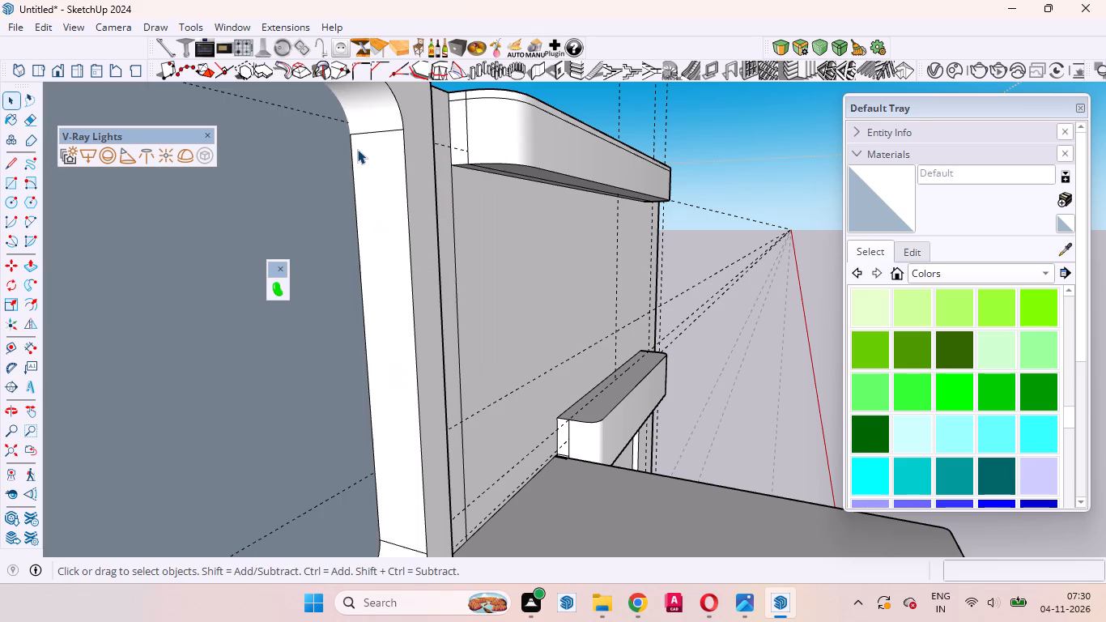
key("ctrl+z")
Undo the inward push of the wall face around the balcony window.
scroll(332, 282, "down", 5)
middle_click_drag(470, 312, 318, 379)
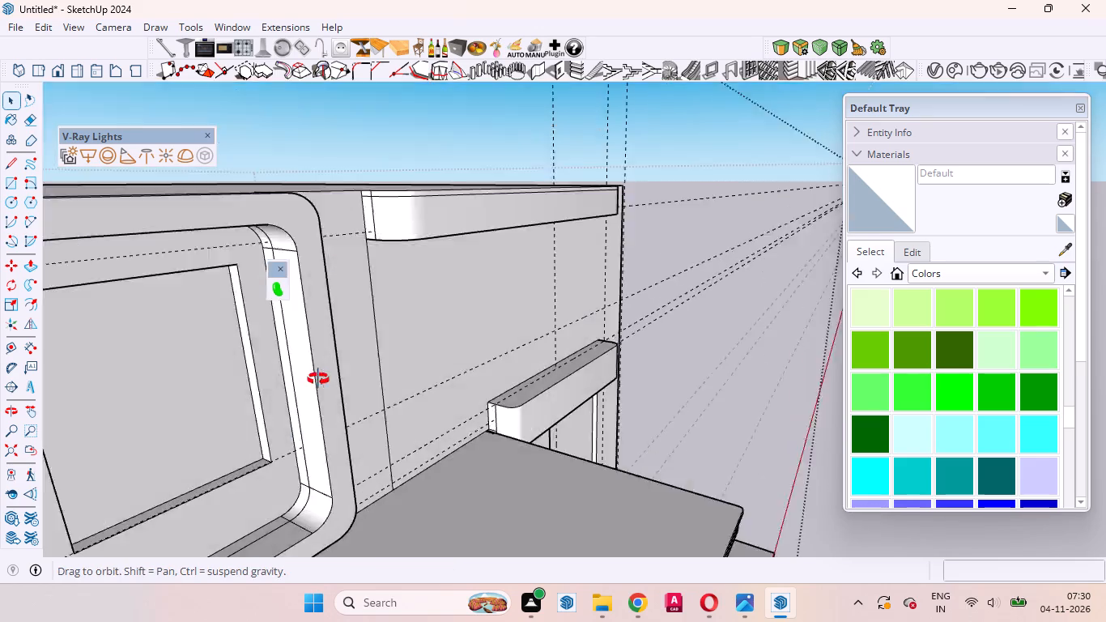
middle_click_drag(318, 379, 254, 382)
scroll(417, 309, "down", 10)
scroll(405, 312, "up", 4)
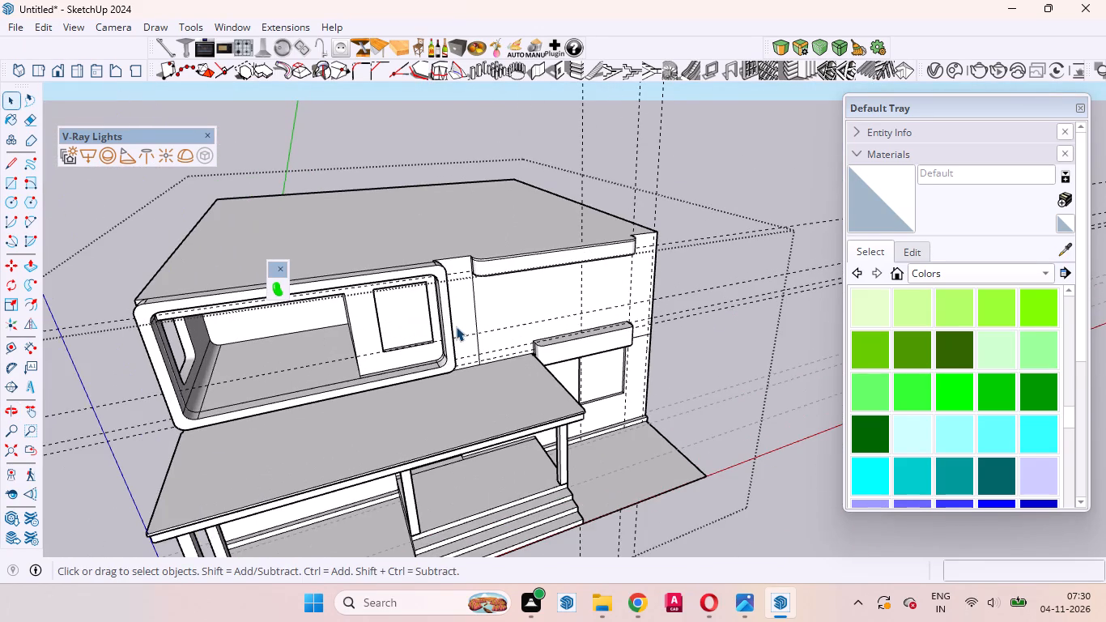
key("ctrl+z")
Examine the balcony frame, both canopies and the upper front wall from several angles.
scroll(456, 326, "up", 5)
middle_click_drag(463, 389, 666, 319)
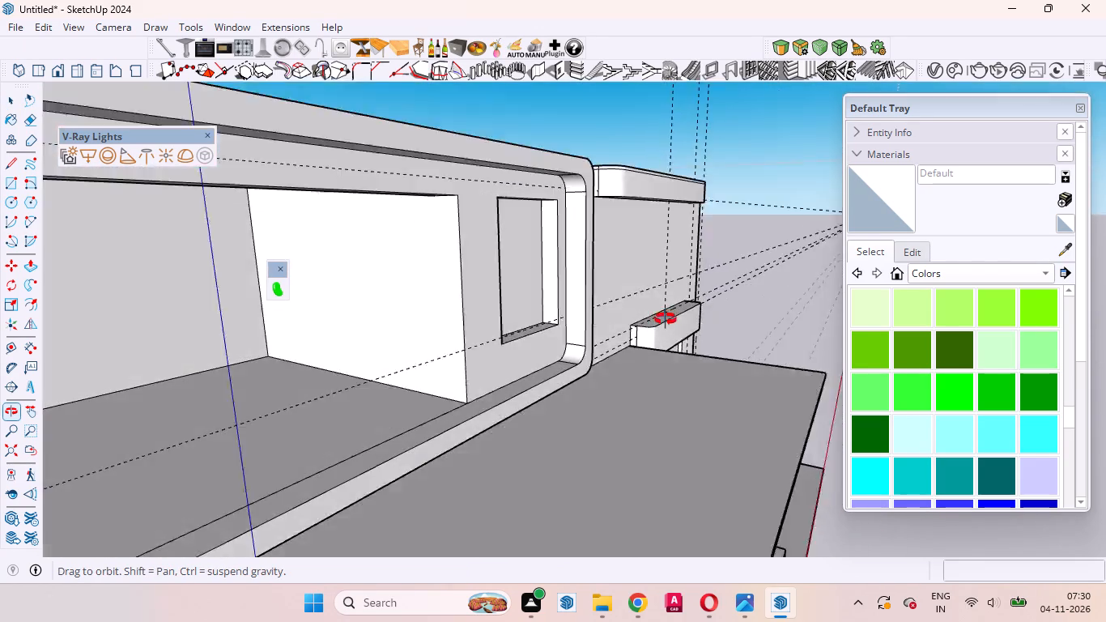
middle_click_drag(666, 319, 336, 368)
scroll(336, 368, "up", 5)
middle_click_drag(487, 334, 487, 415)
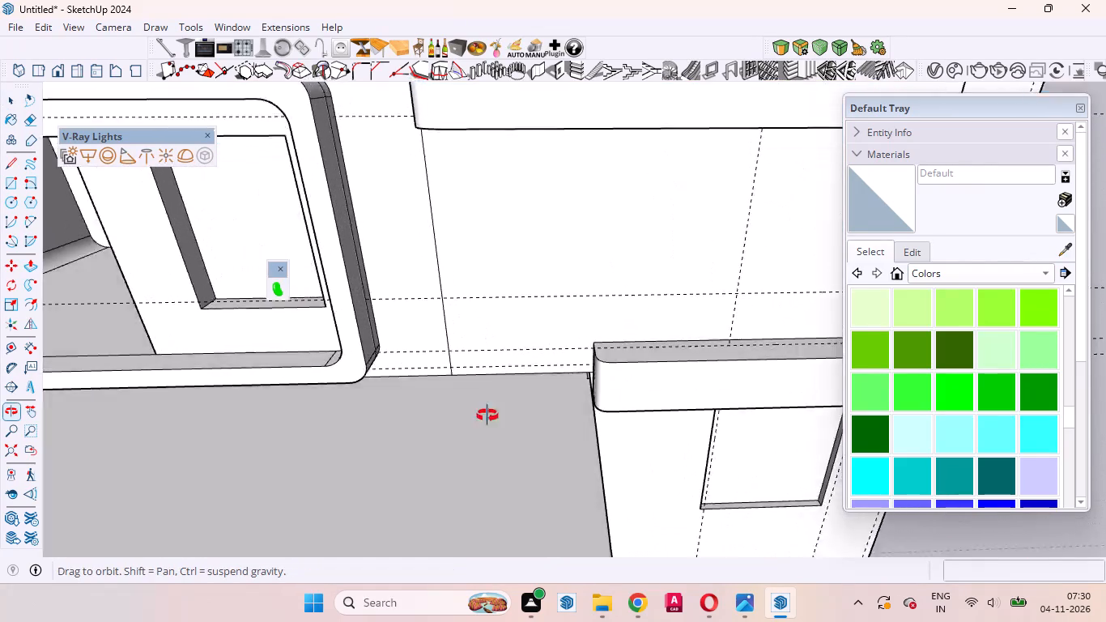
middle_click_drag(487, 415, 143, 290)
scroll(474, 210, "down", 9)
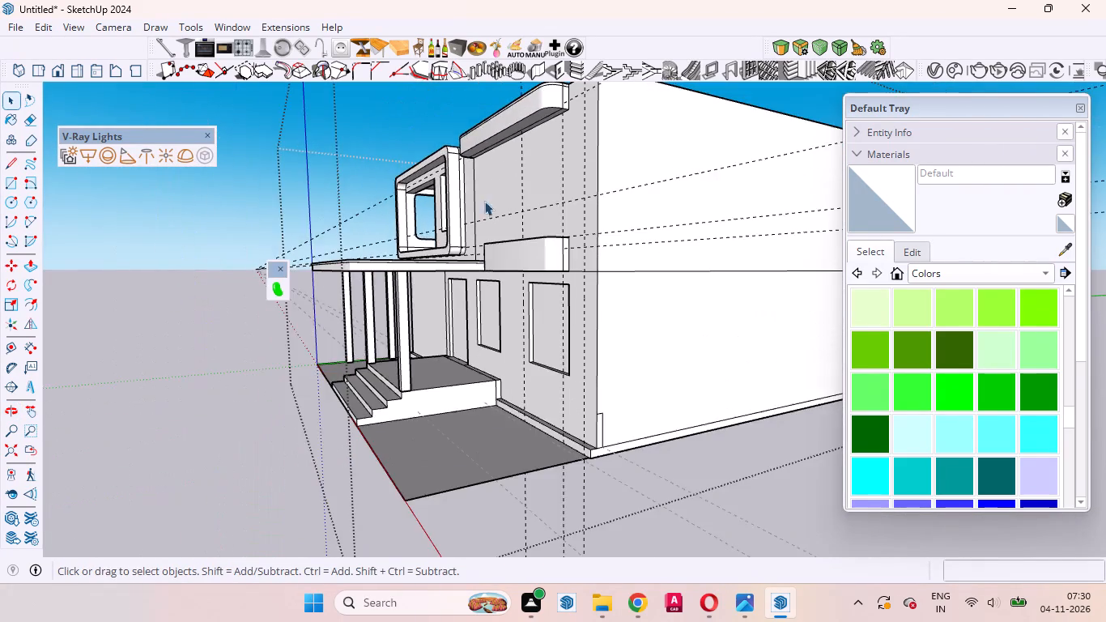
scroll(583, 262, "up", 6)
middle_click_drag(586, 311, 763, 401)
scroll(423, 186, "up", 3)
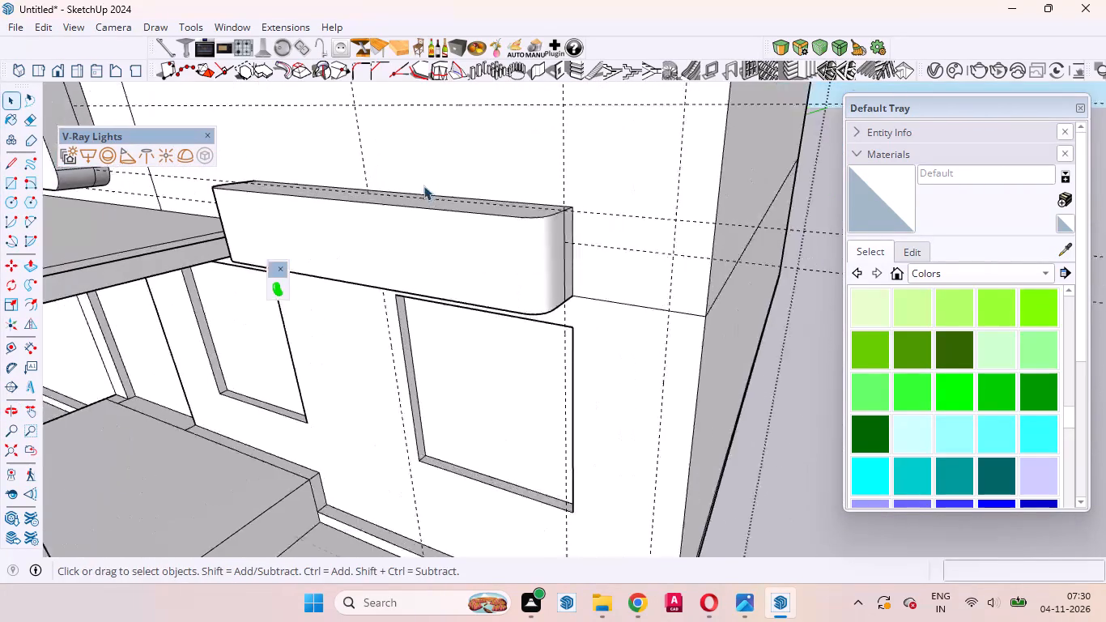
scroll(423, 185, "up", 2)
middle_click_drag(432, 218, 474, 327)
scroll(473, 314, "up", 1)
scroll(540, 263, "down", 18)
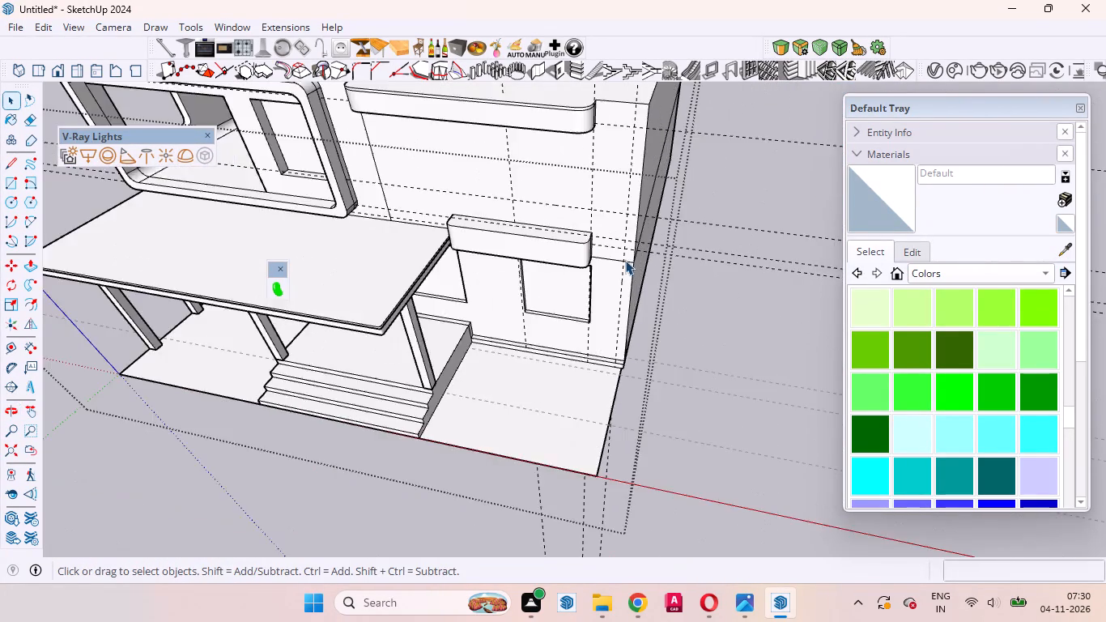
scroll(625, 260, "down", 4)
middle_click_drag(368, 284, 485, 15)
scroll(575, 75, "up", 16)
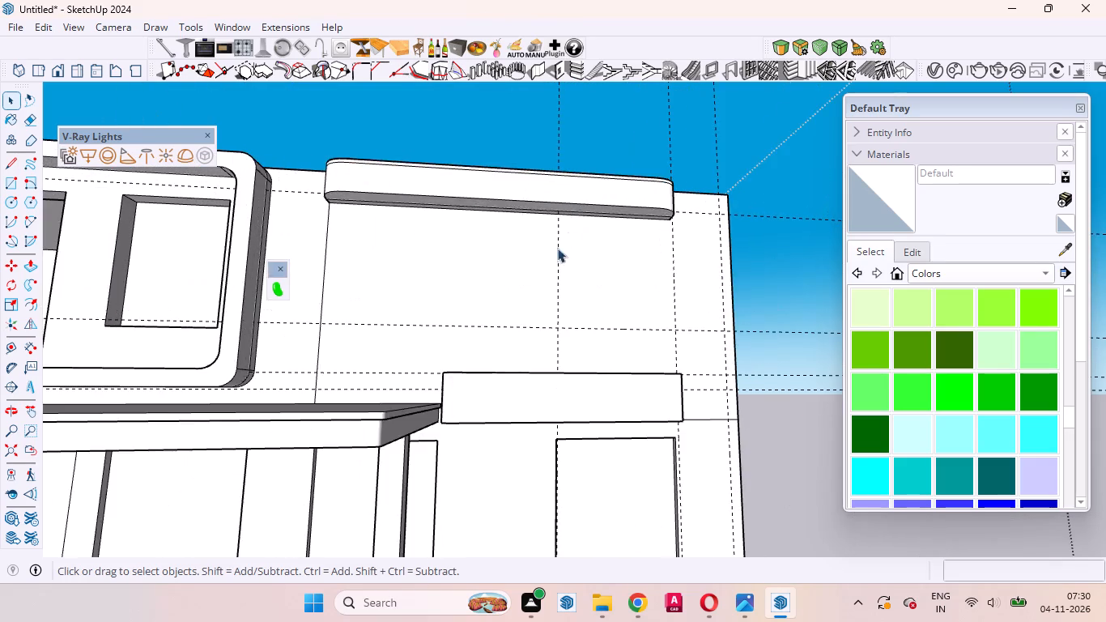
middle_click_drag(566, 295, 674, 420)
middle_click_drag(655, 410, 475, 376)
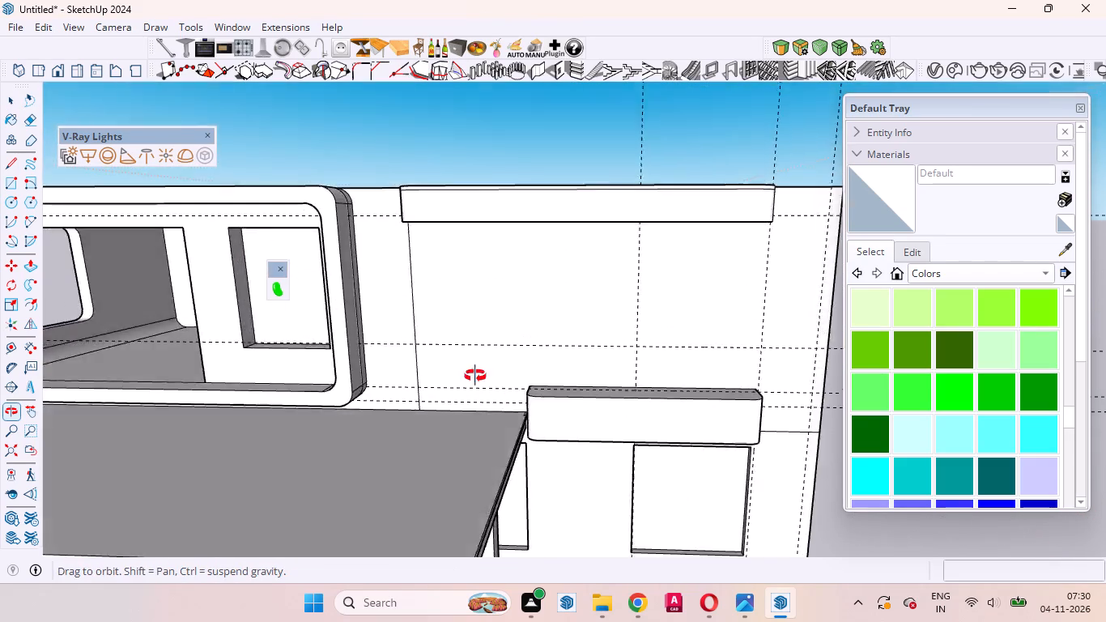
middle_click_drag(475, 376, 451, 324)
middle_click(453, 322)
scroll(454, 322, "down", 5)
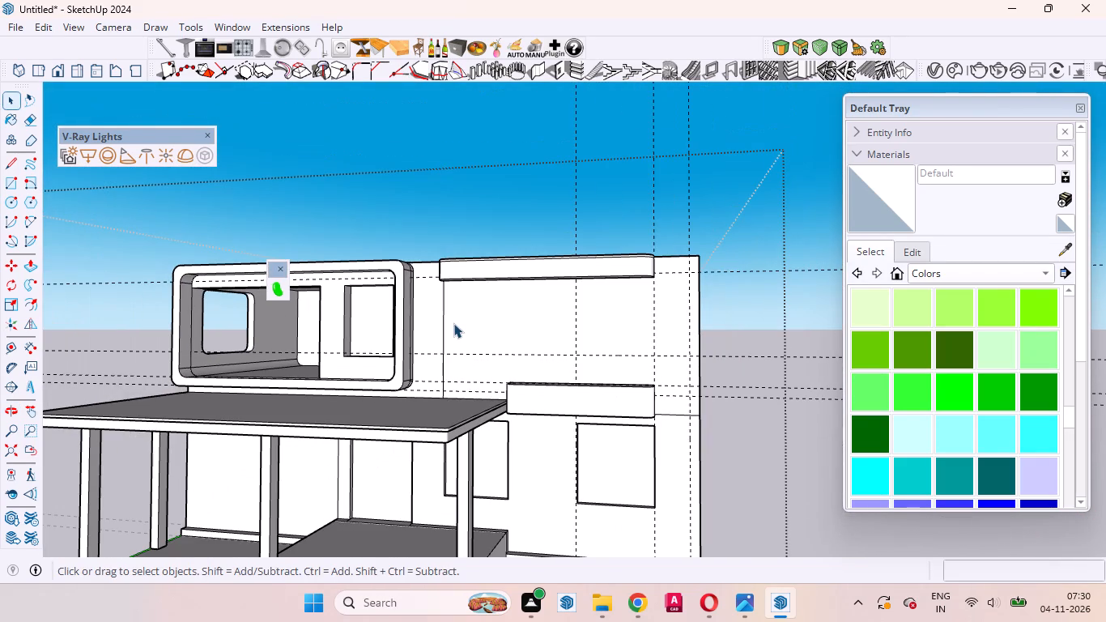
middle_click_drag(526, 370, 500, 382)
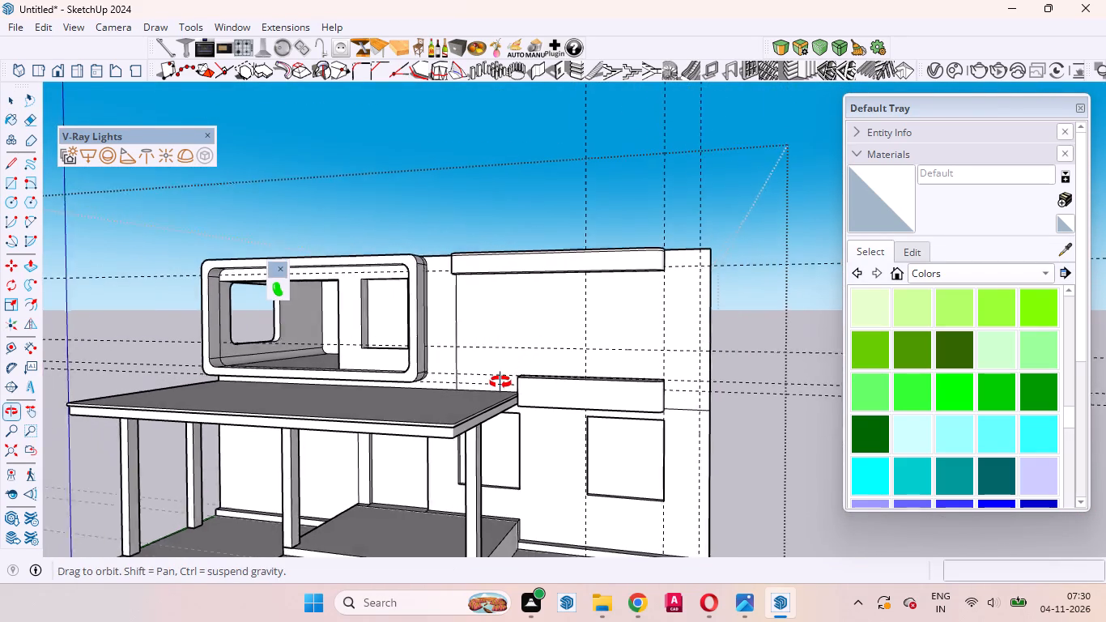
middle_click_drag(500, 382, 496, 382)
scroll(518, 368, "up", 4)
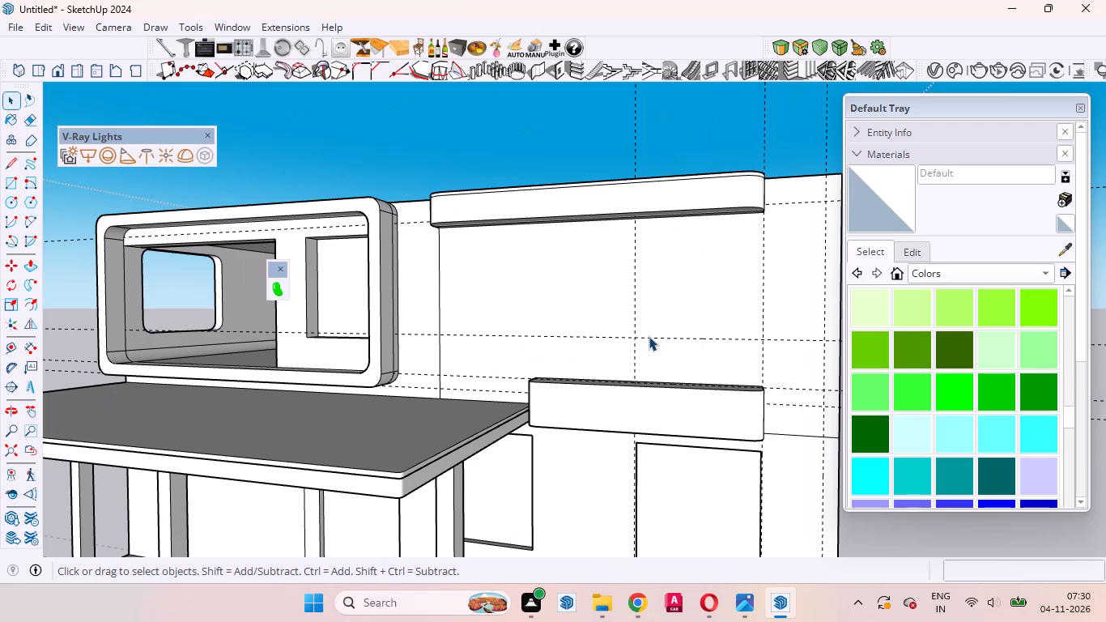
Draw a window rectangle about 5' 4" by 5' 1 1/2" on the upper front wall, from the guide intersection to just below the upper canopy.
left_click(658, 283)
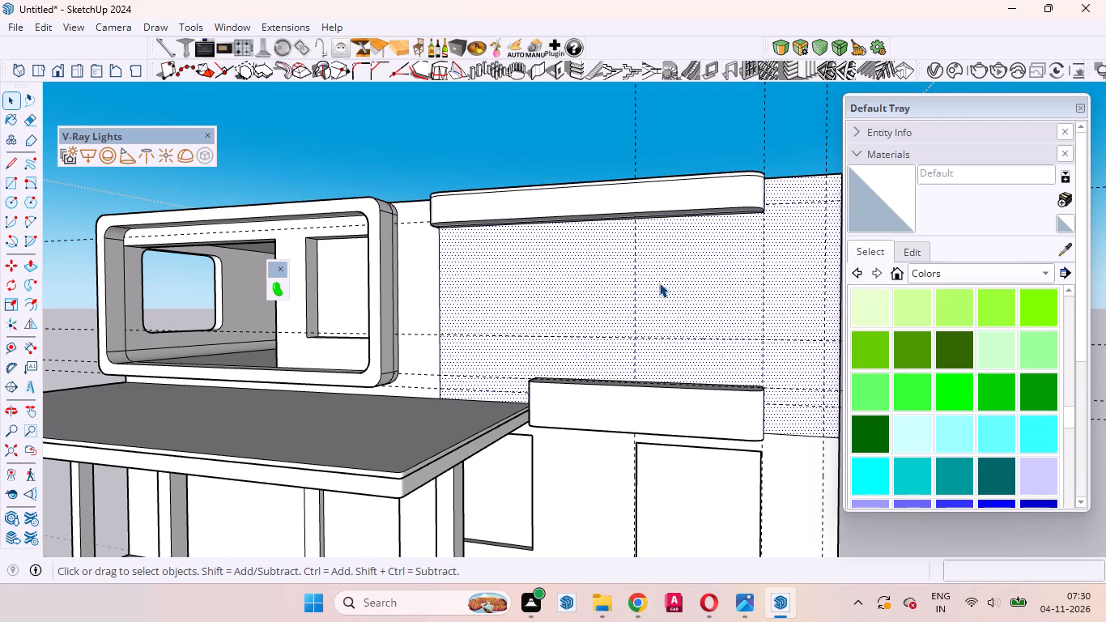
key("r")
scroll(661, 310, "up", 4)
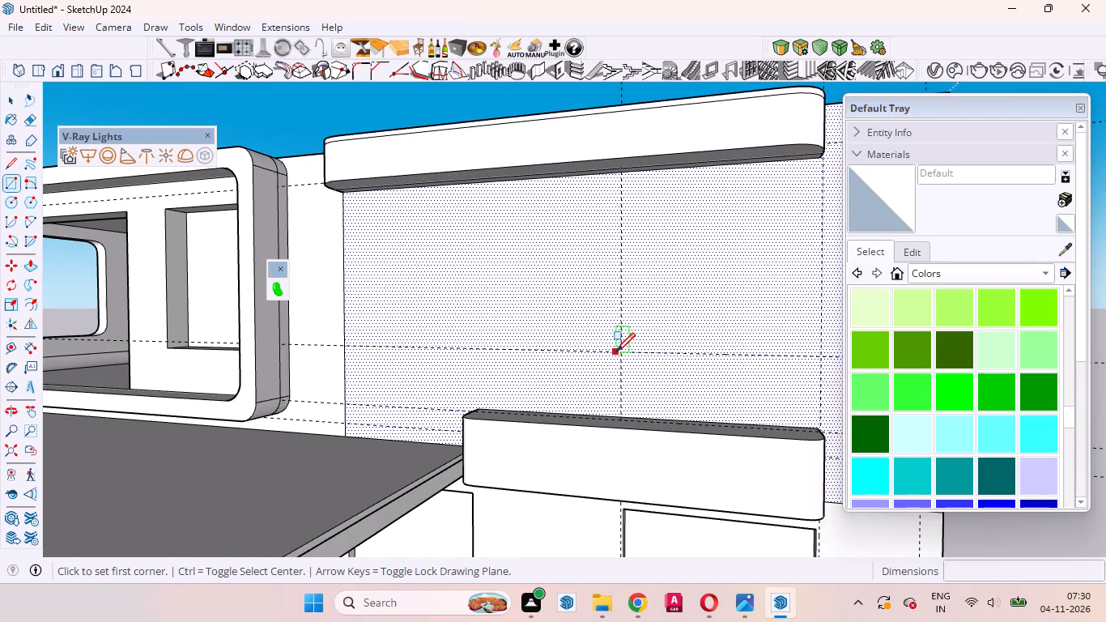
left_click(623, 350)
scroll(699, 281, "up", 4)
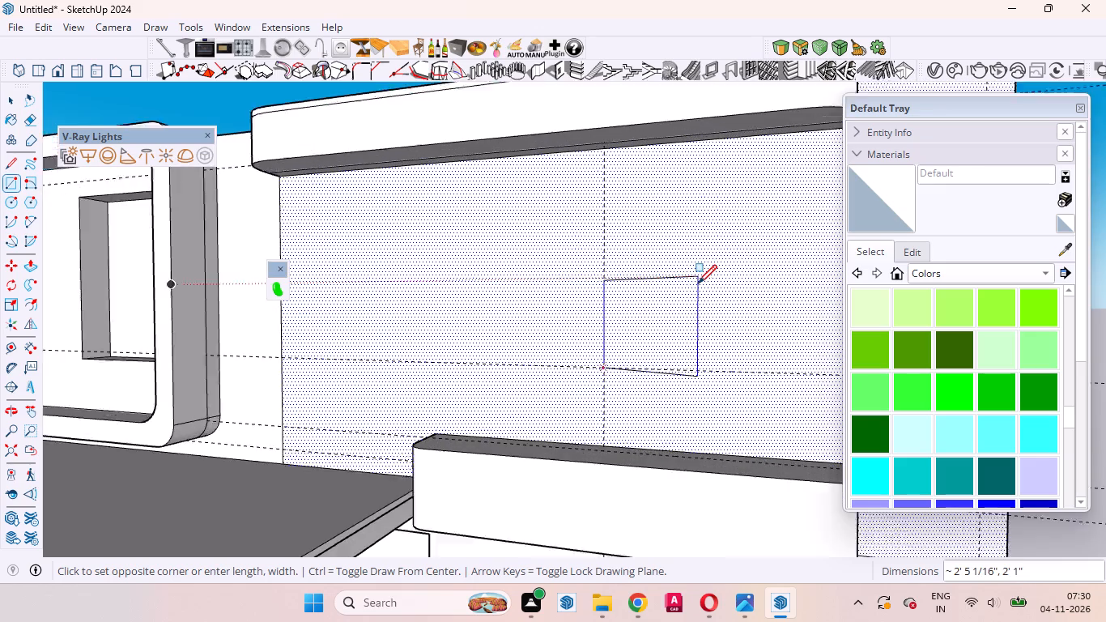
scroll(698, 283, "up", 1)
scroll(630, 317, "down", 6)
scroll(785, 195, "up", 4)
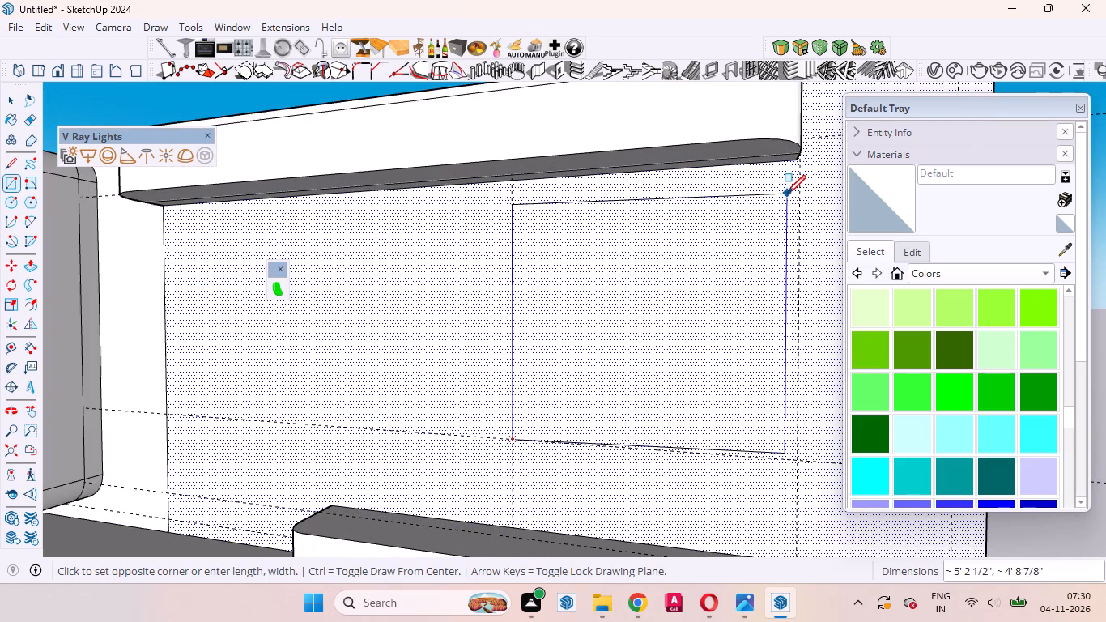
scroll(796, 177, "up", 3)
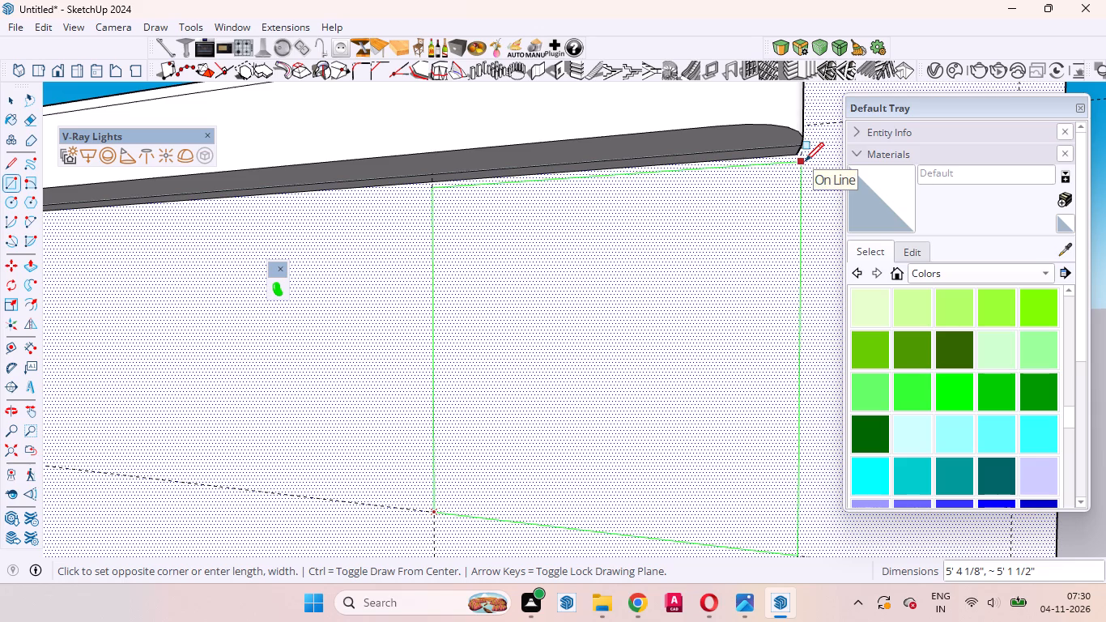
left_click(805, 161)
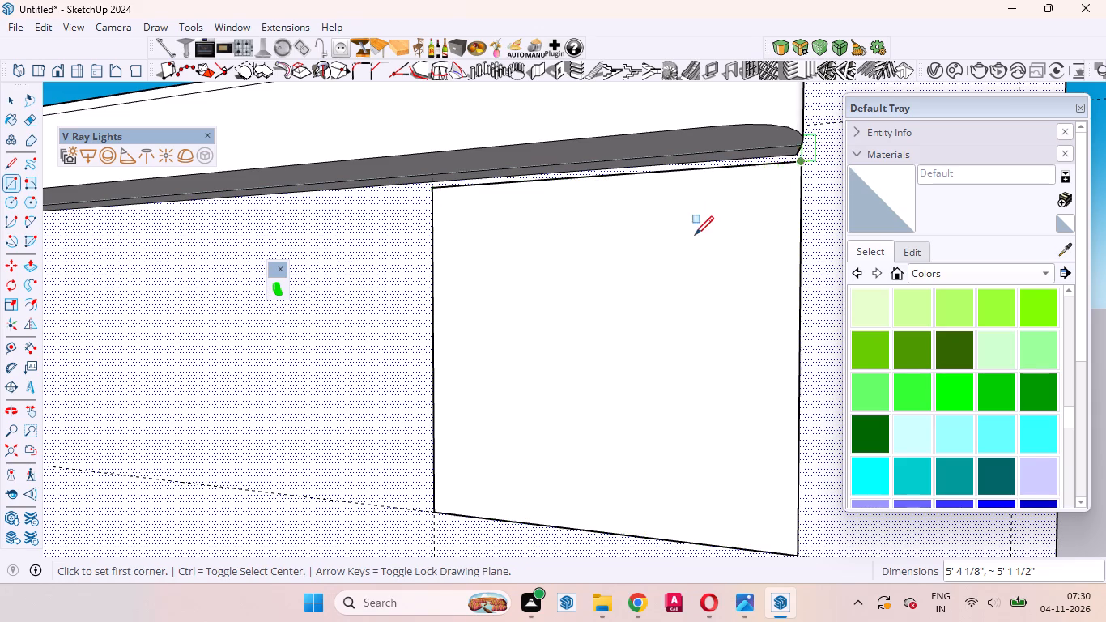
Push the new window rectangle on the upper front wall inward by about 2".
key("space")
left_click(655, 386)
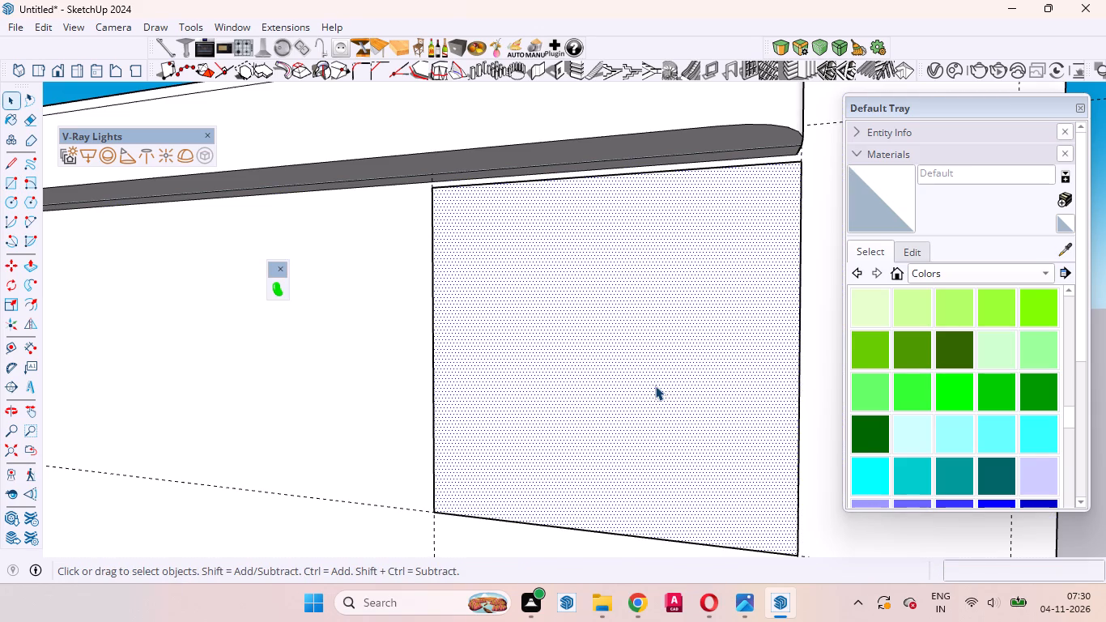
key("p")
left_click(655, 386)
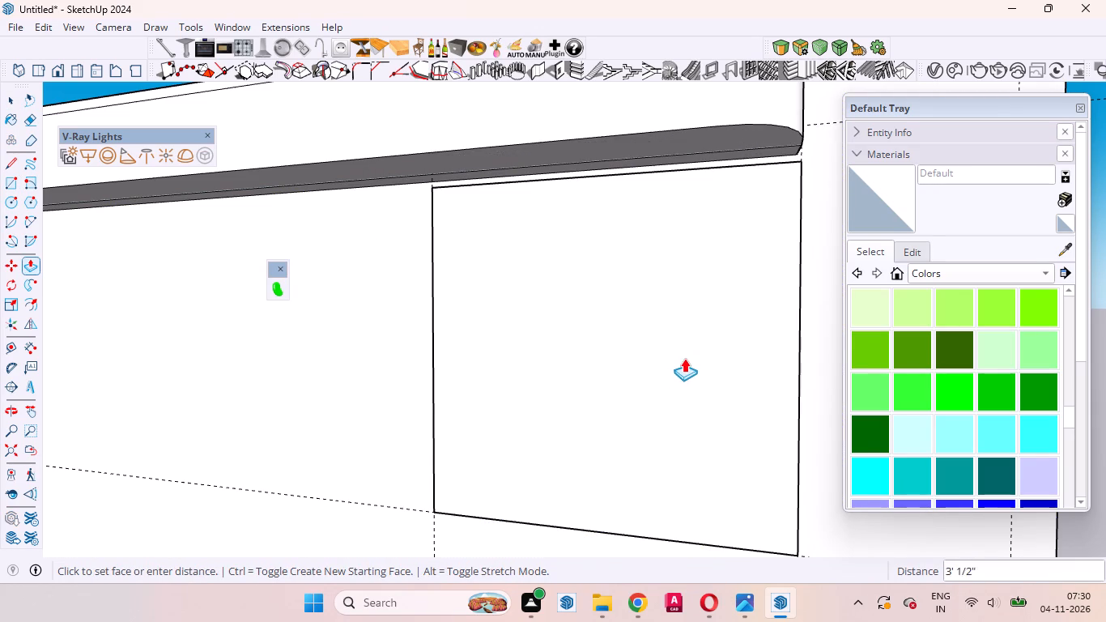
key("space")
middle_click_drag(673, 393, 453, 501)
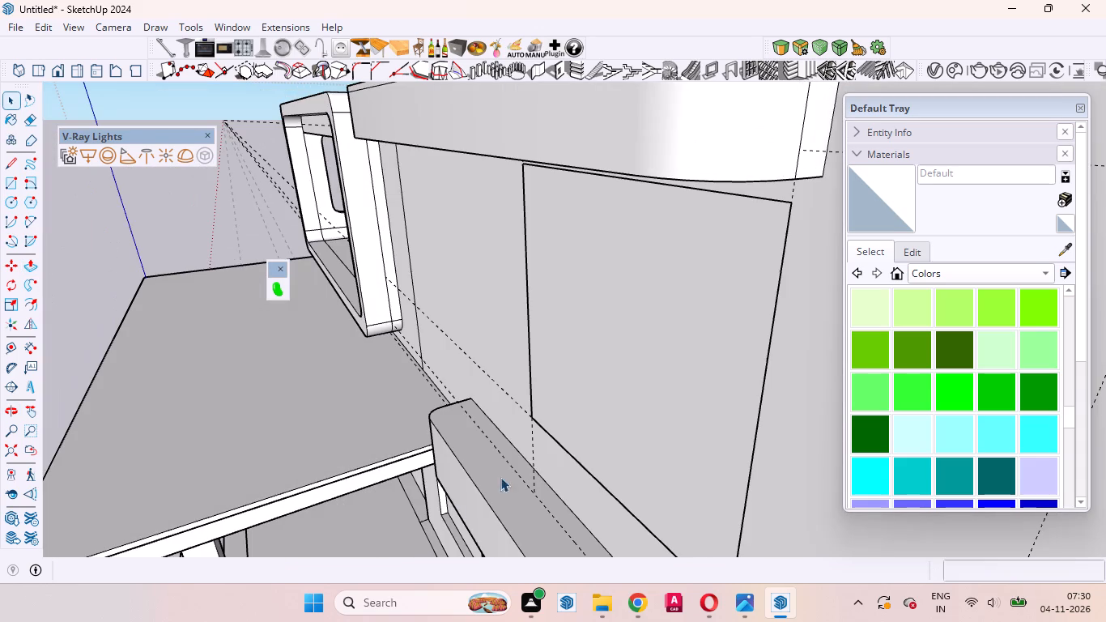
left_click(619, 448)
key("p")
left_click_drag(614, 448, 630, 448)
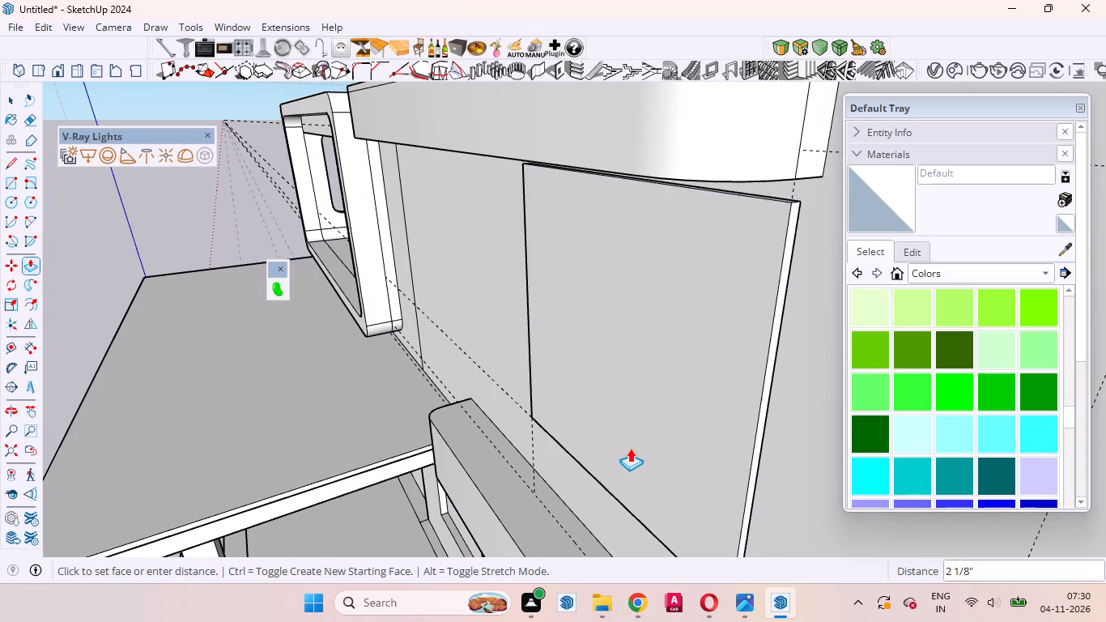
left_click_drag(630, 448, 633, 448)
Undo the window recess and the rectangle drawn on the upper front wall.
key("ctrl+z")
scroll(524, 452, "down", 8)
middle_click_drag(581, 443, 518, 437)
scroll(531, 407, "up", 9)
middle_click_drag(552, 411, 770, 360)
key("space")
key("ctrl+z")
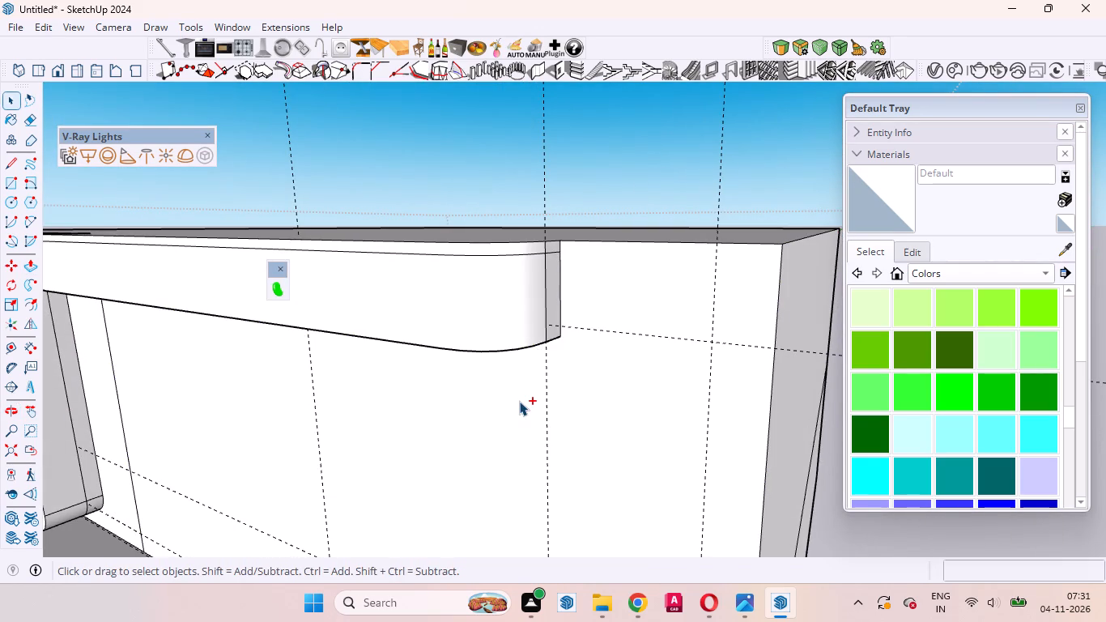
Place a vertical guide 8" in from the front wall's outer corner edge, on the side beyond the upper canopy's rounded end.
middle_click_drag(545, 444, 835, 217)
scroll(612, 345, "down", 5)
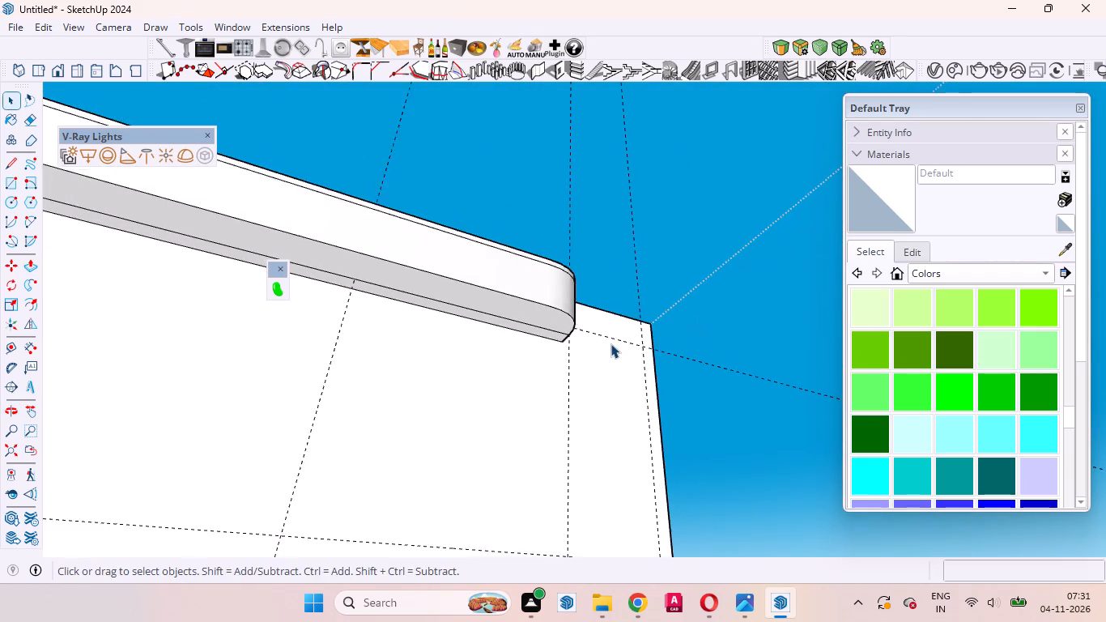
scroll(610, 343, "down", 3)
scroll(407, 343, "up", 3)
scroll(478, 377, "up", 1)
middle_click_drag(479, 379, 387, 442)
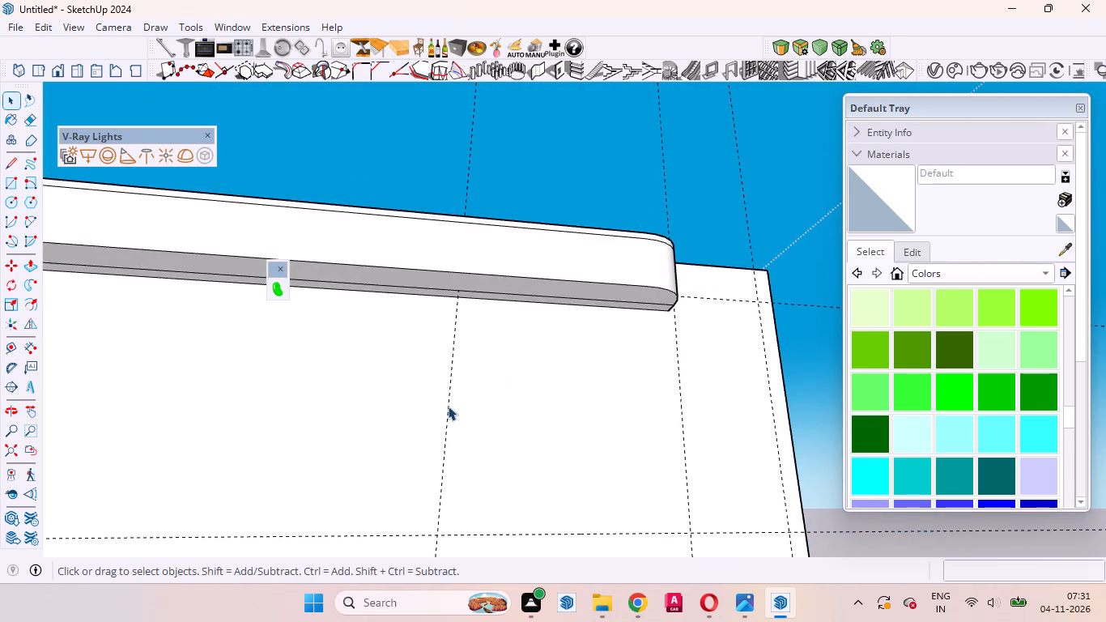
scroll(448, 406, "down", 5)
key("t")
scroll(663, 335, "up", 4)
middle_click_drag(679, 413, 679, 553)
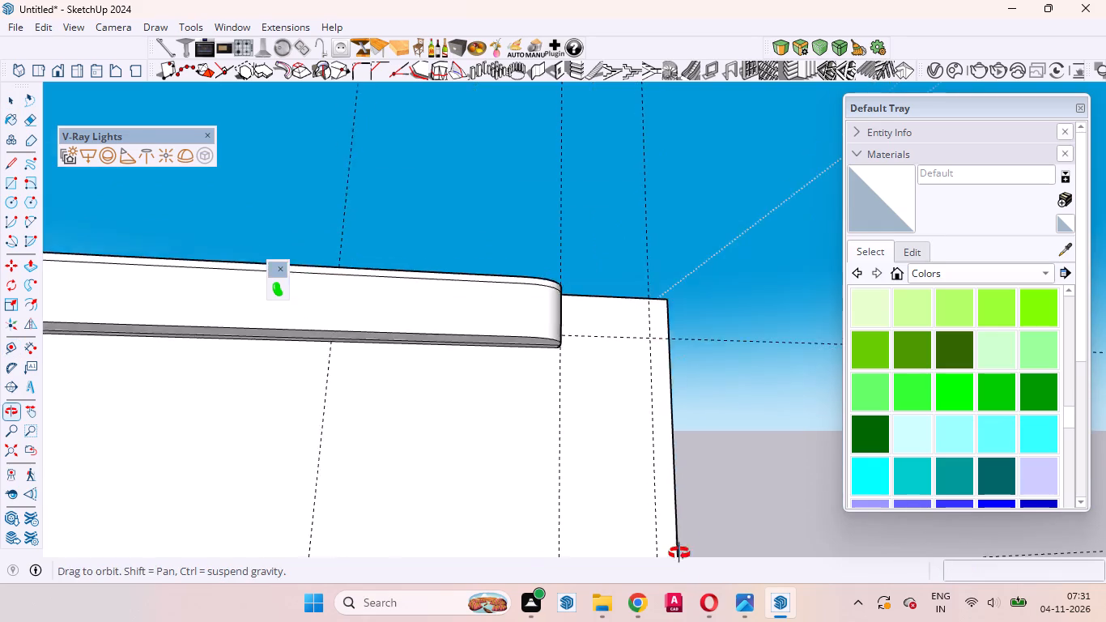
middle_click_drag(679, 553, 682, 608)
left_click(663, 377)
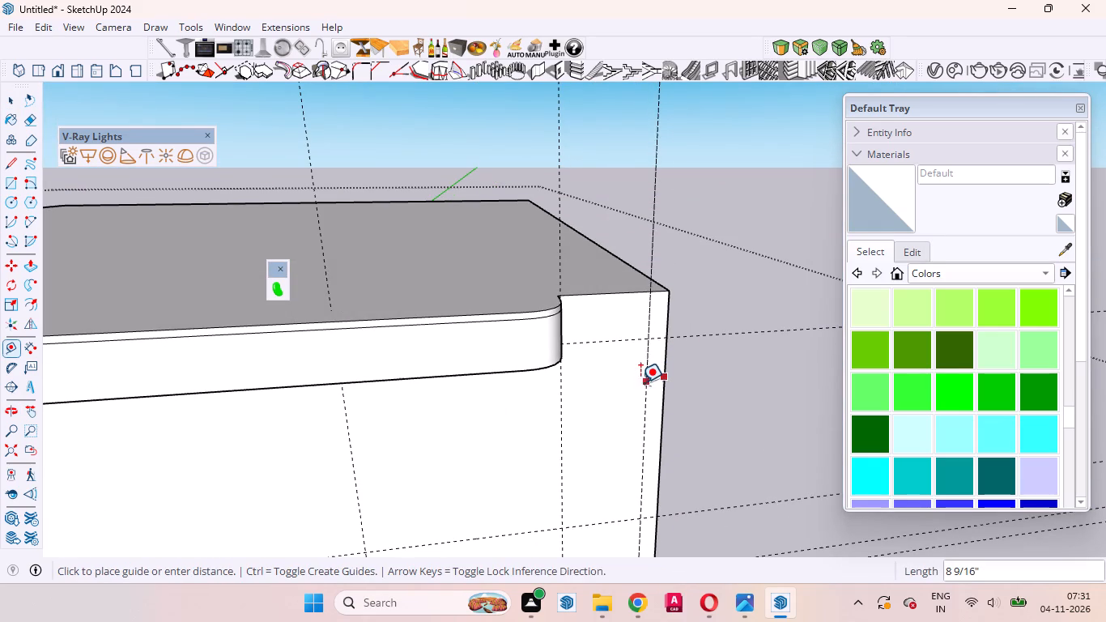
key("8")
key("Return")
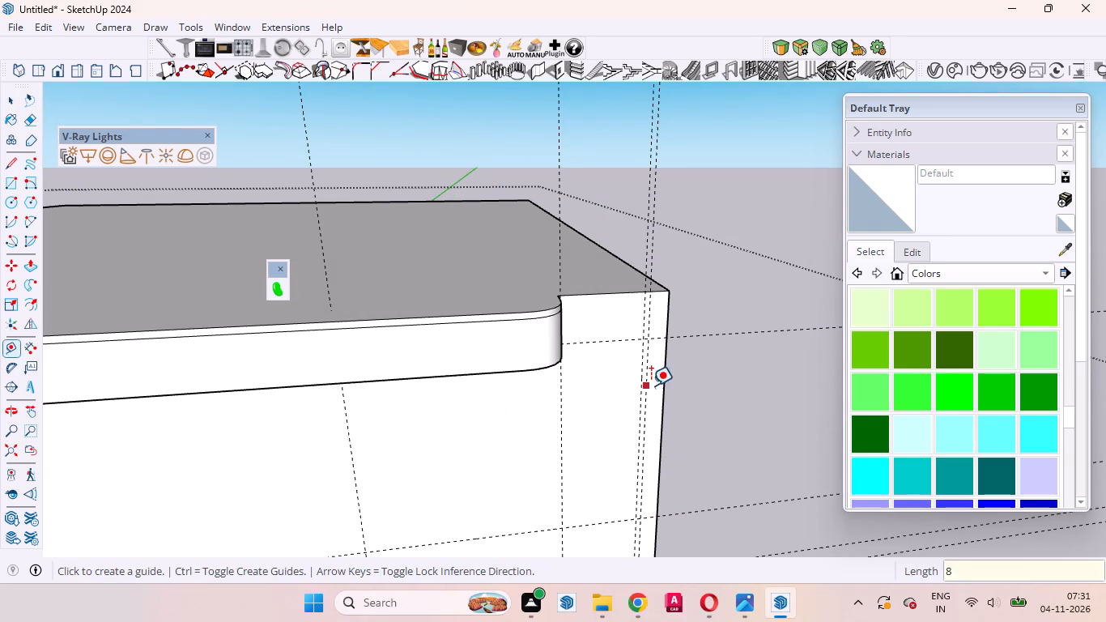
Place a vertical guide about 3' in from the front wall's outer corner edge, through the back corner of the lower canopy.
middle_click_drag(662, 396, 559, 620)
scroll(559, 611, "up", 8)
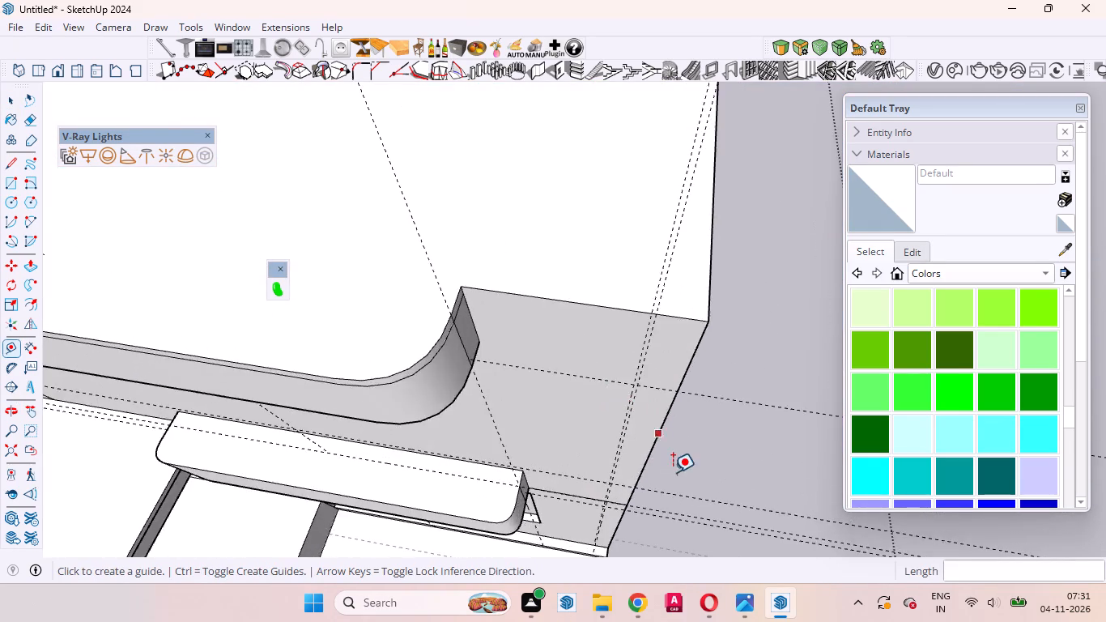
scroll(673, 472, "up", 2)
middle_click_drag(581, 462, 810, 326)
scroll(810, 326, "up", 1)
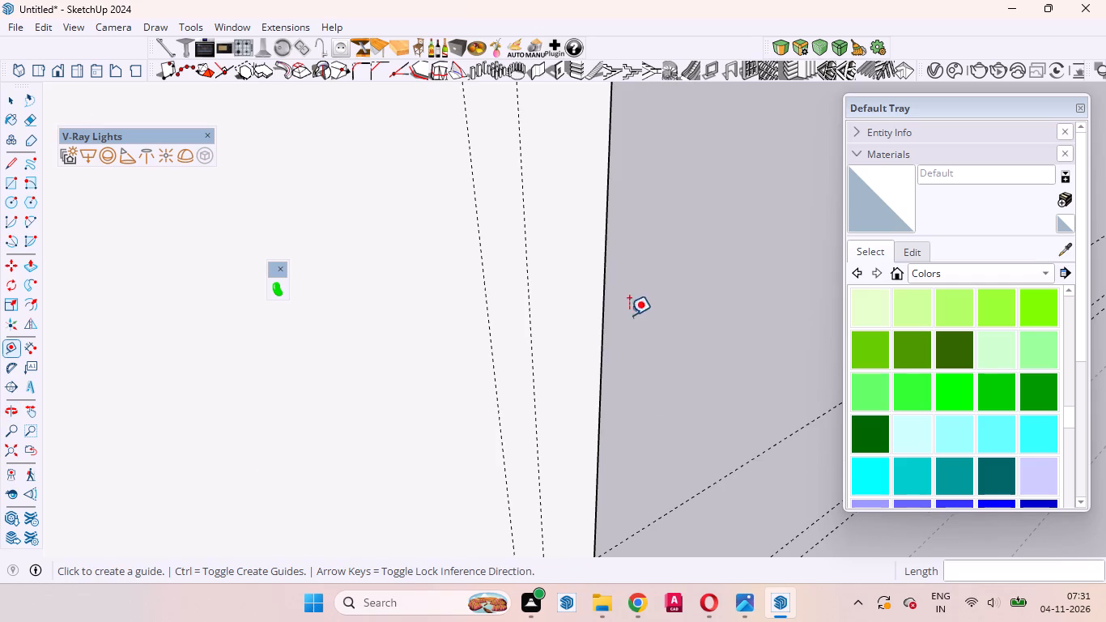
left_click(607, 312)
scroll(439, 339, "down", 20)
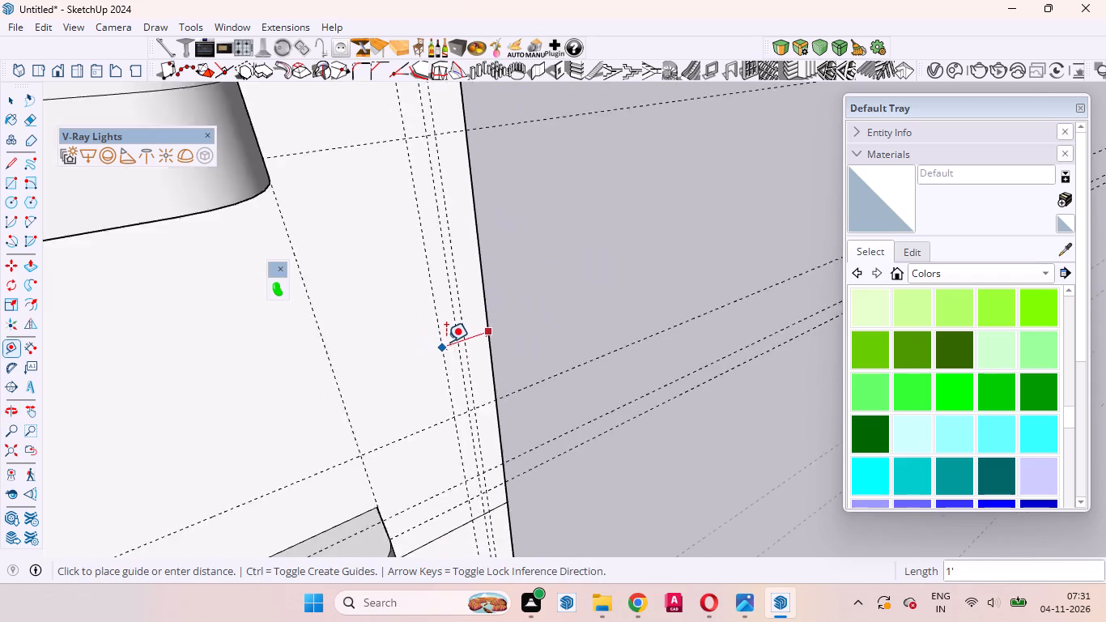
scroll(446, 342, "down", 2)
scroll(403, 436, "up", 12)
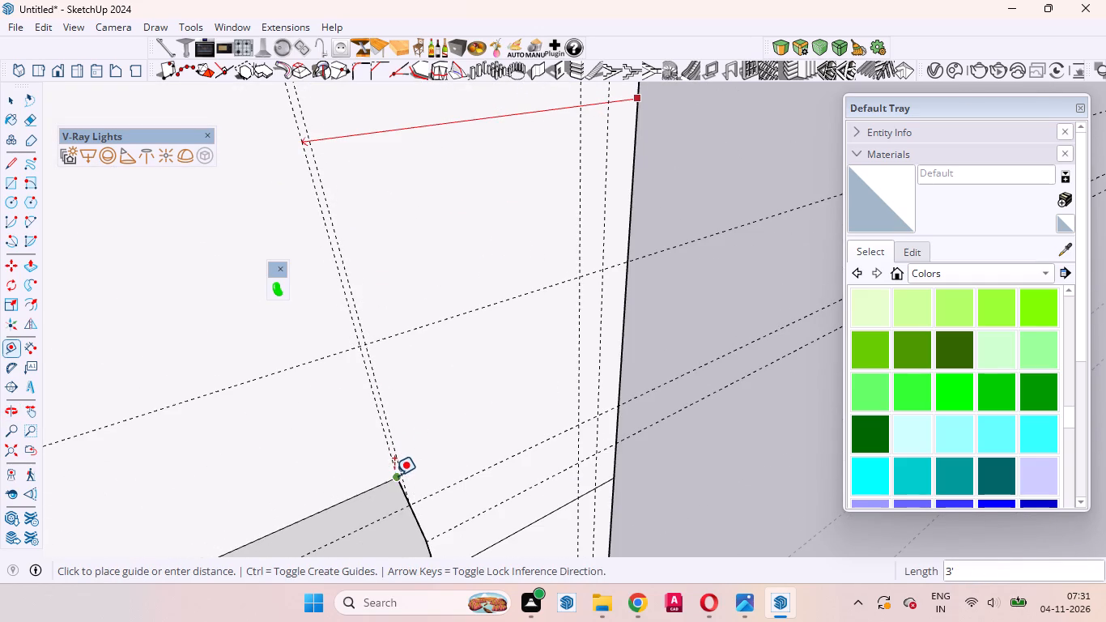
left_click(394, 476)
Place a parallel vertical guide from the lower-canopy corner guide to line up with the far edge of the window below.
middle_click_drag(398, 398, 269, 355)
scroll(538, 259, "down", 6)
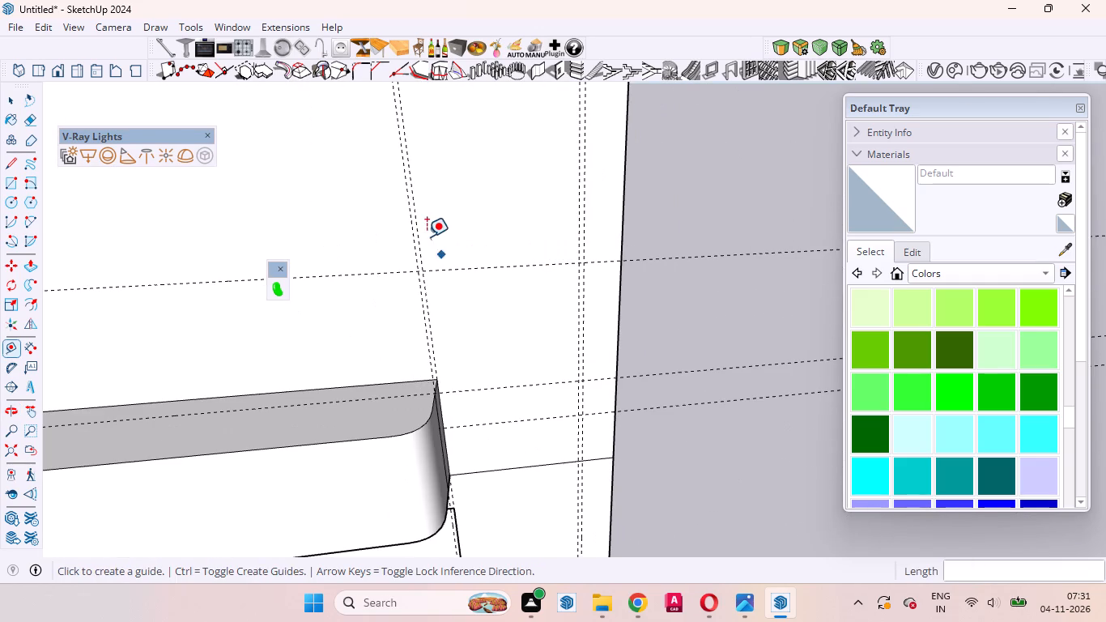
left_click(418, 209)
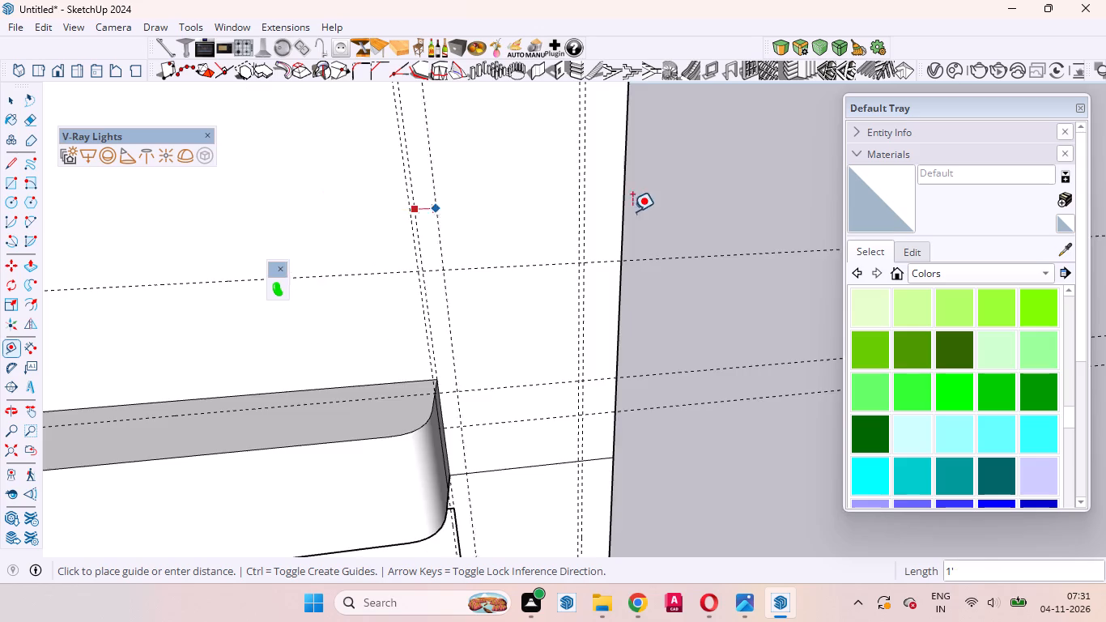
scroll(632, 211, "down", 12)
scroll(551, 216, "up", 11)
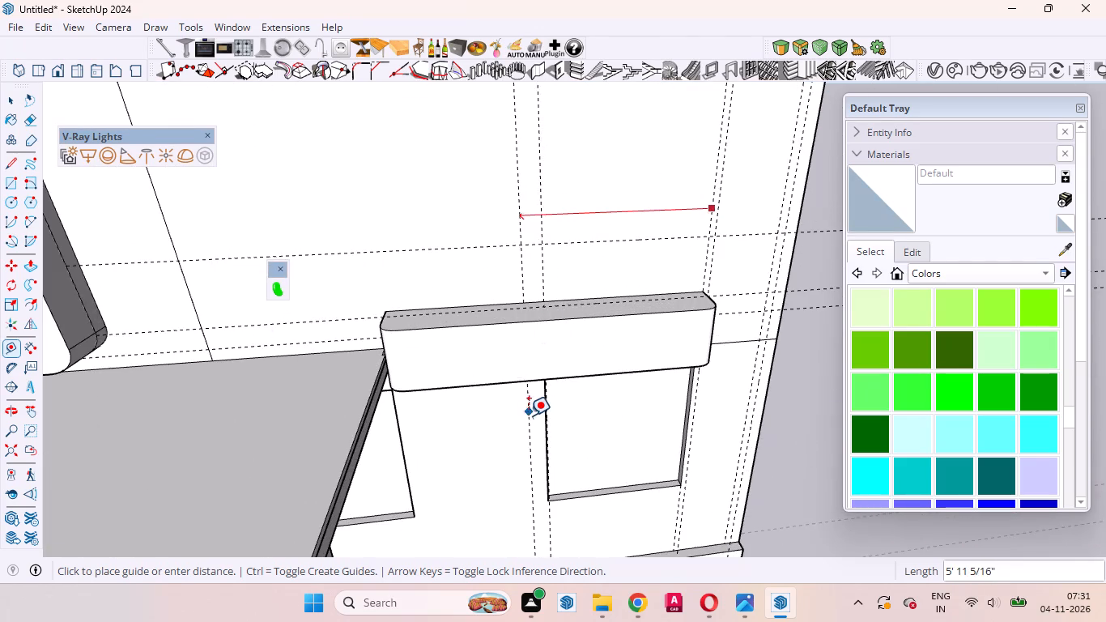
scroll(530, 408, "up", 5)
left_click(553, 397)
scroll(537, 179, "up", 5)
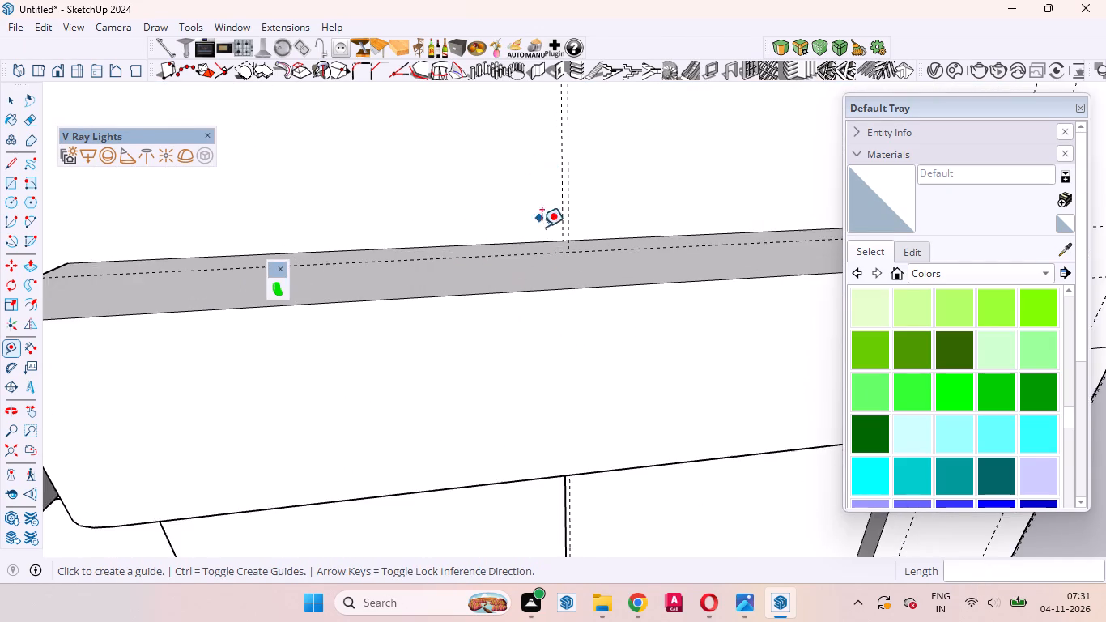
middle_click_drag(543, 229, 481, 262)
Place a horizontal guide on the upper front wall 2' above the lower canopy's top back edge.
key("space")
scroll(457, 349, "down", 14)
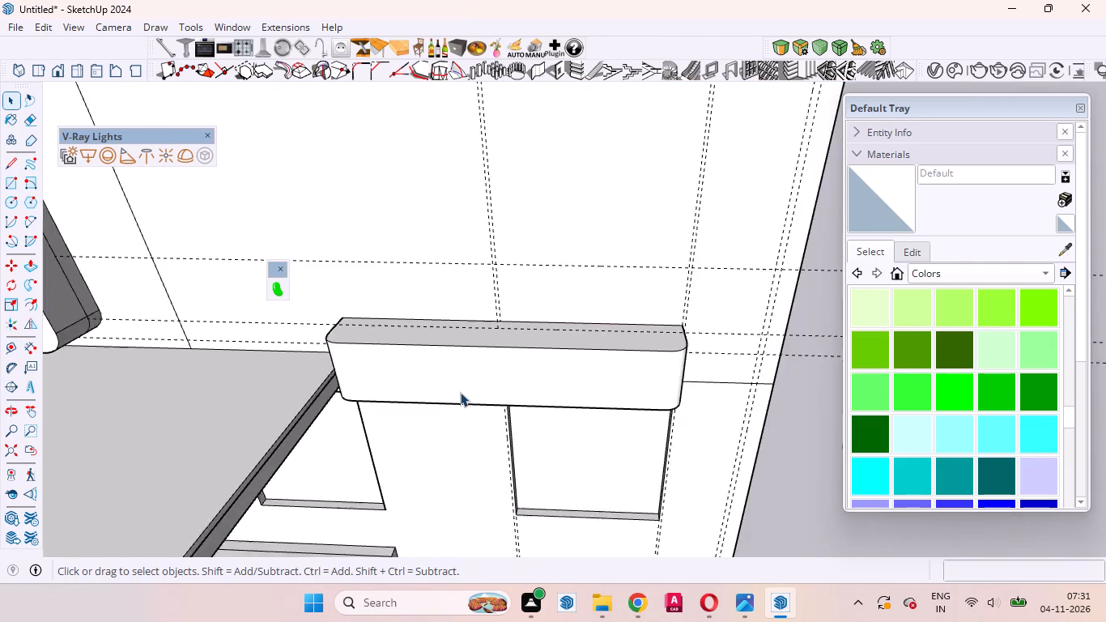
middle_click_drag(501, 356, 500, 278)
scroll(507, 250, "up", 1)
left_click(530, 224)
scroll(527, 288, "up", 5)
middle_click_drag(487, 316, 854, 360)
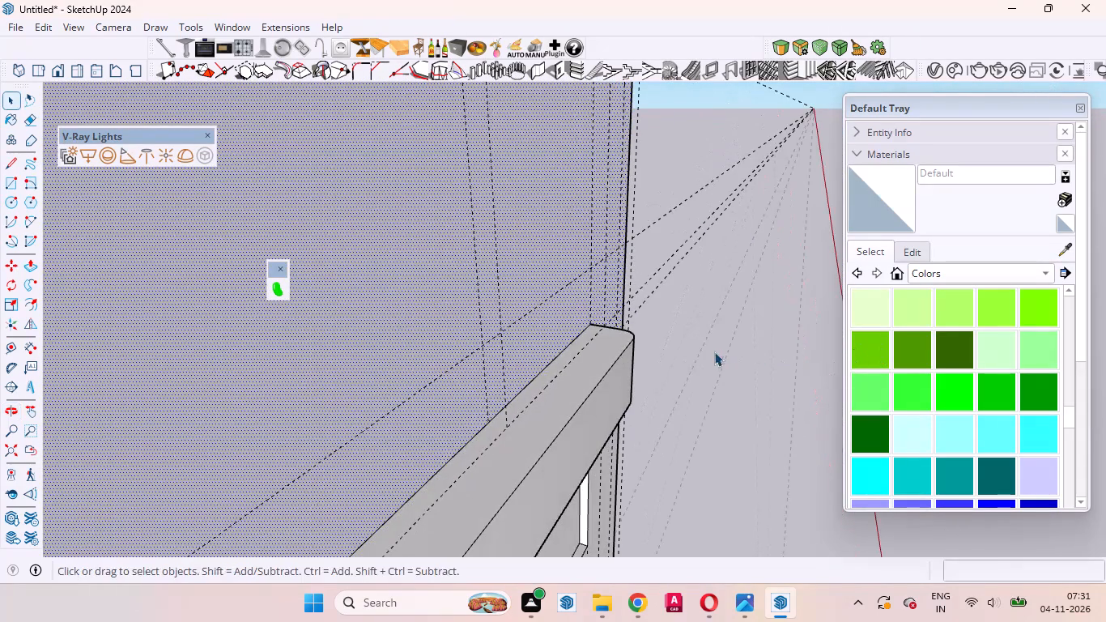
key("t")
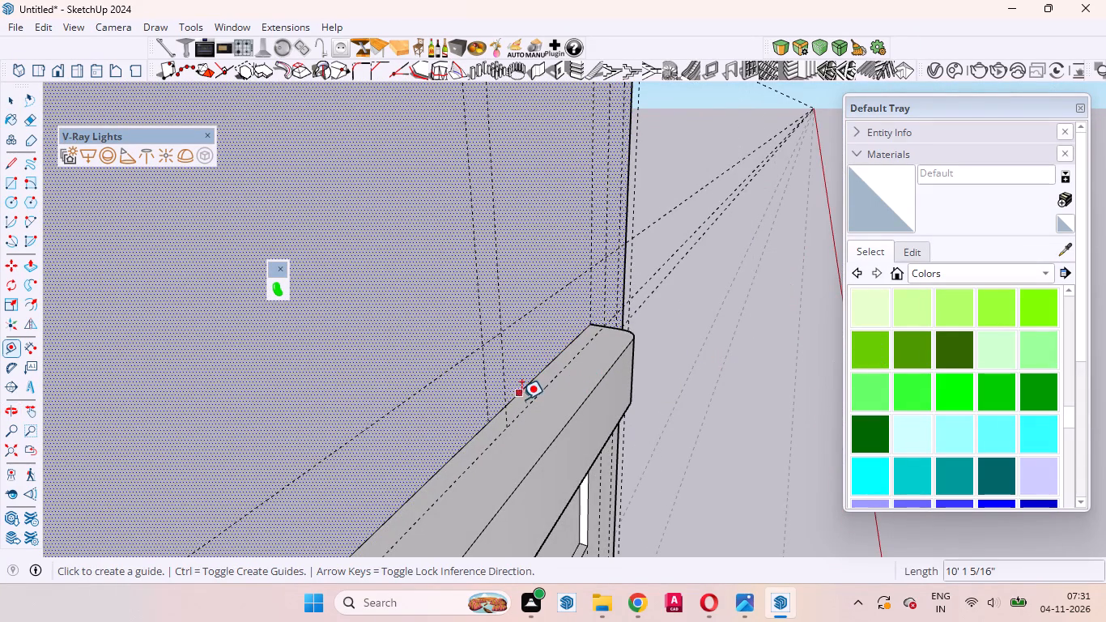
left_click(521, 390)
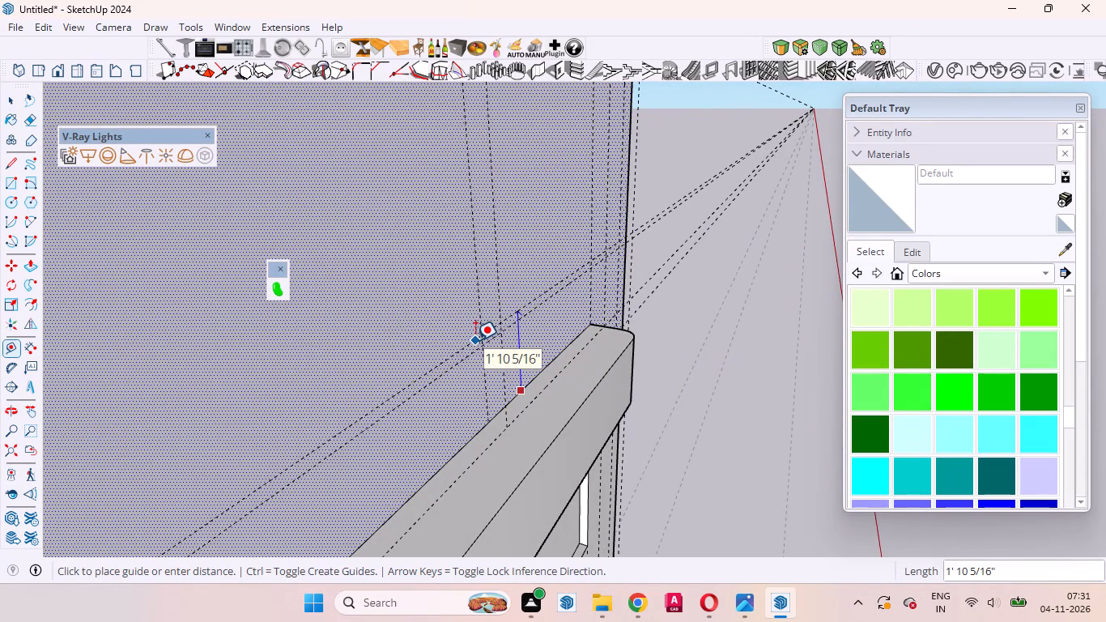
type("2'")
key("Return")
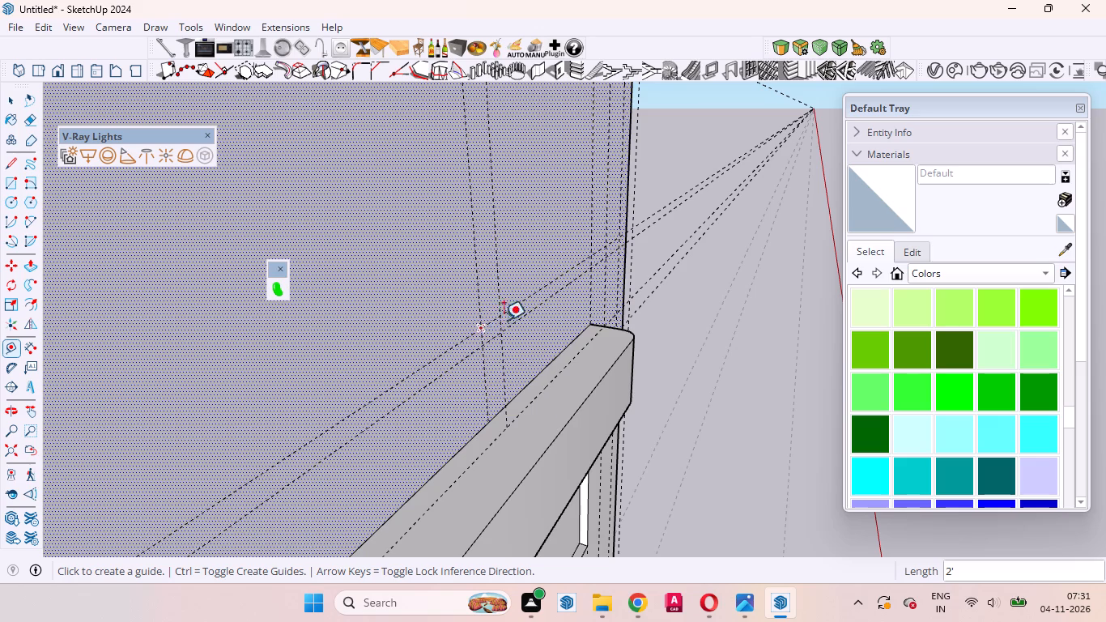
Draw a window rectangle about 5' 4 1/8" by 5' 3" on the upper front wall, from the guide intersection to just below the upper canopy.
key("space")
scroll(511, 360, "down", 4)
middle_click_drag(717, 368, 592, 392)
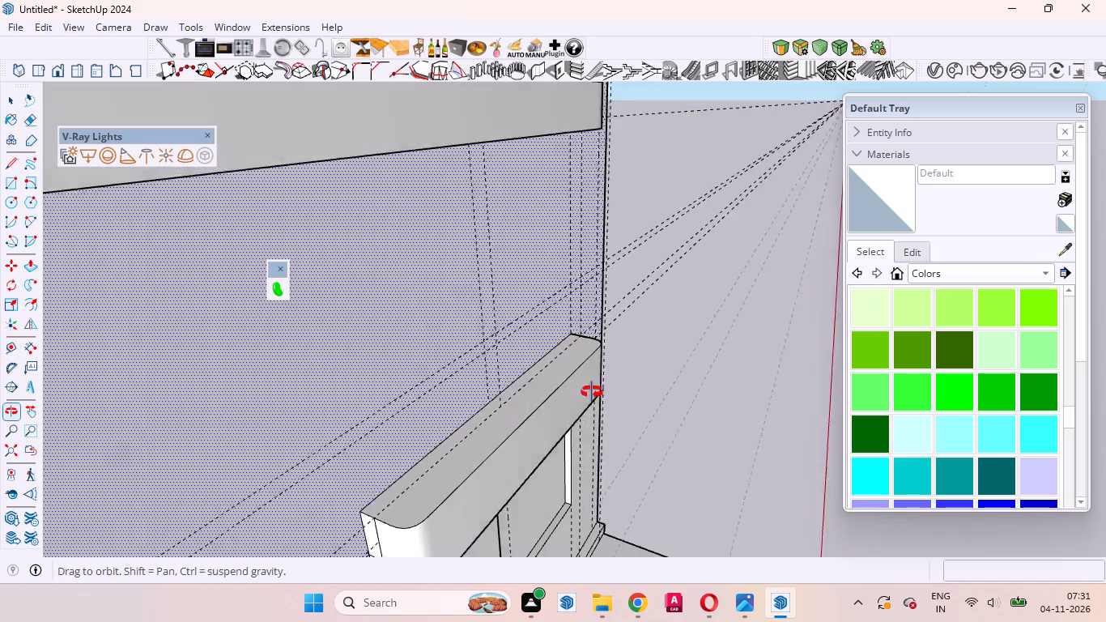
middle_click_drag(592, 392, 463, 378)
scroll(634, 412, "down", 2)
scroll(636, 413, "up", 1)
scroll(637, 413, "down", 3)
scroll(465, 226, "up", 6)
middle_click_drag(576, 371, 473, 230)
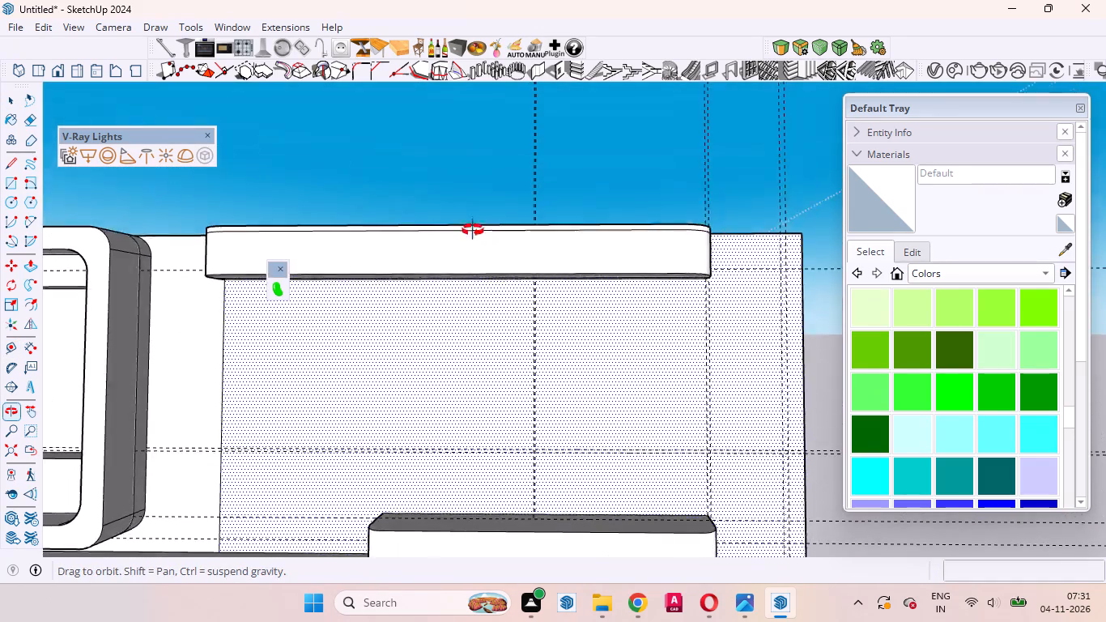
middle_click_drag(473, 230, 473, 207)
scroll(562, 314, "up", 5)
scroll(664, 336, "up", 3)
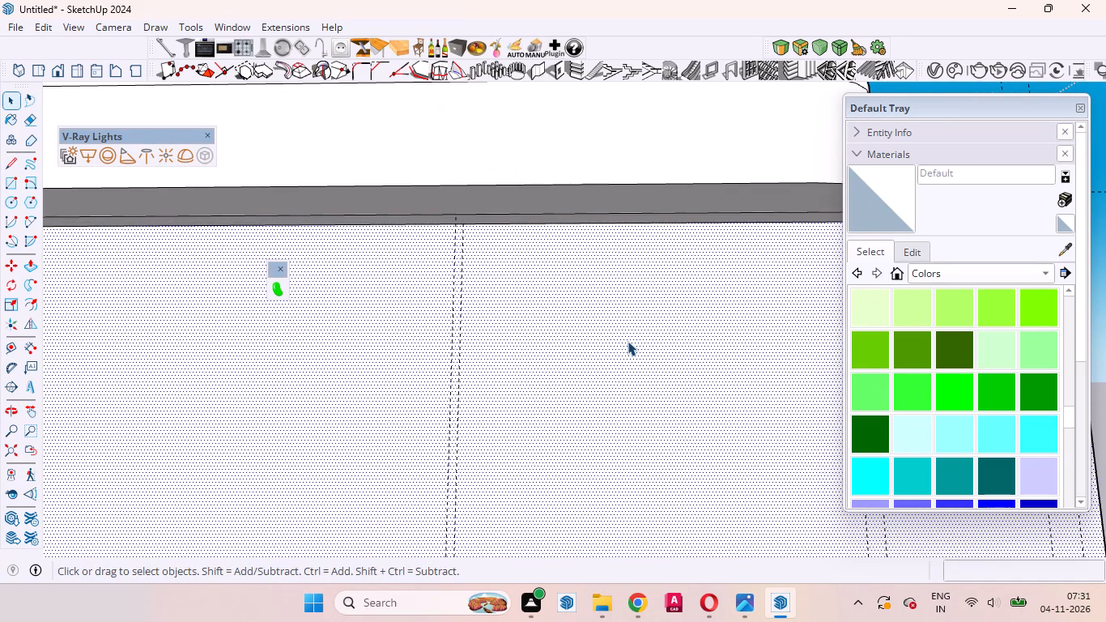
key("r")
scroll(500, 369, "down", 9)
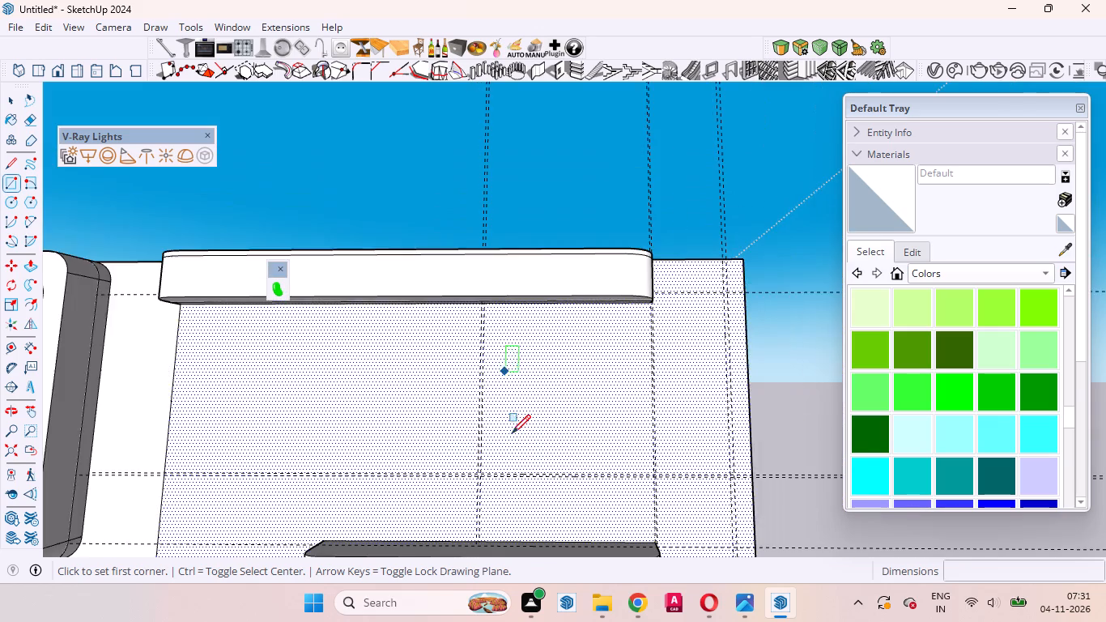
middle_click_drag(508, 468, 529, 571)
scroll(529, 571, "up", 11)
middle_click_drag(491, 484, 609, 480)
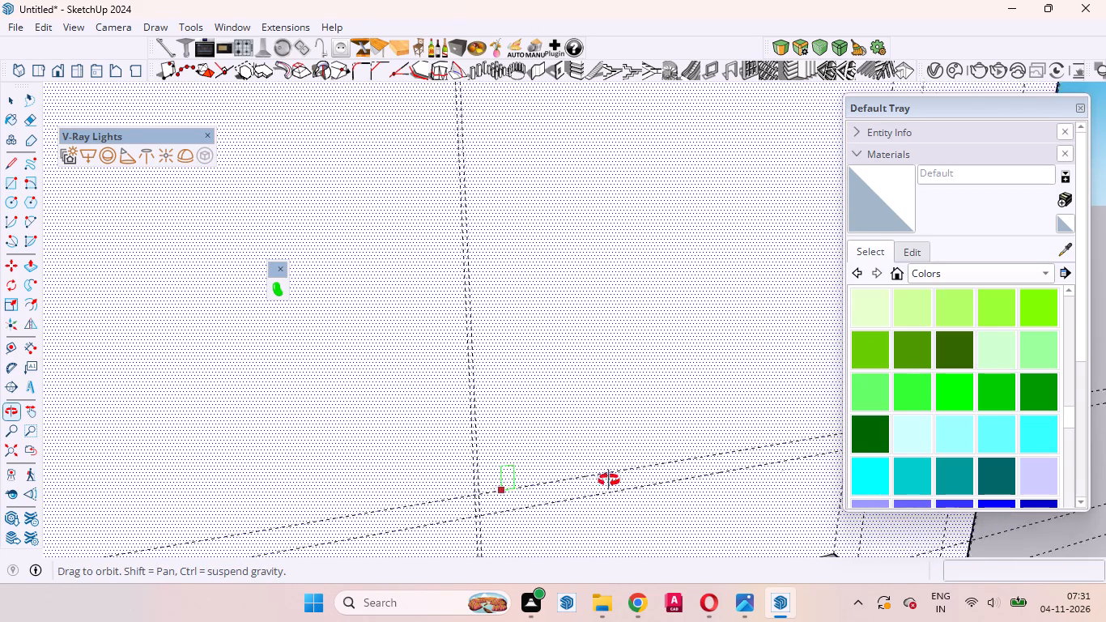
middle_click_drag(609, 480, 279, 504)
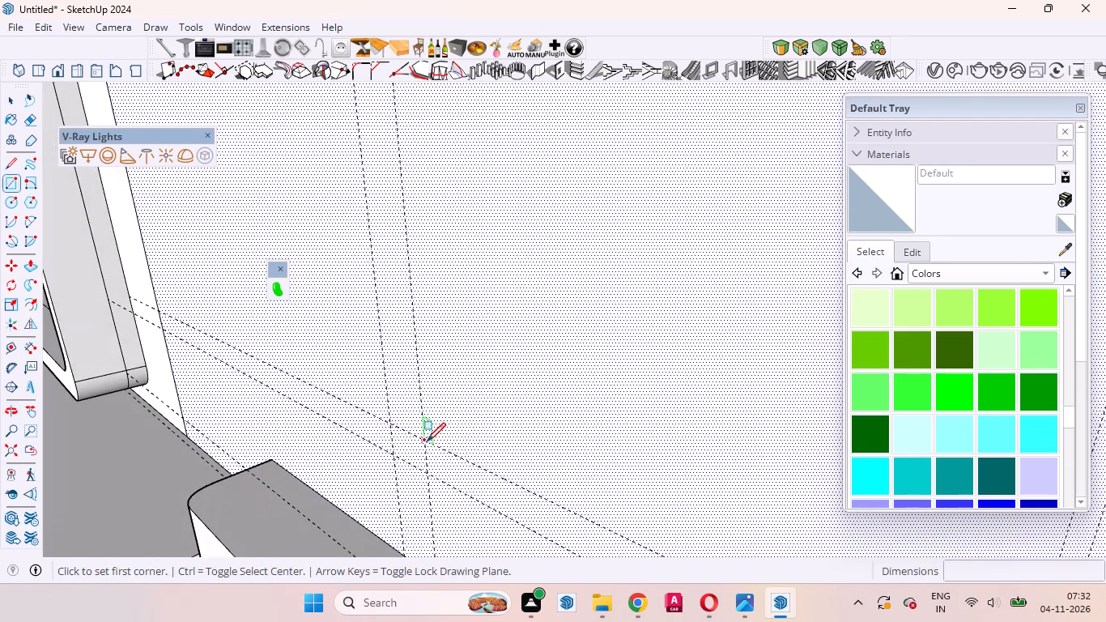
left_click(423, 441)
scroll(528, 386, "down", 16)
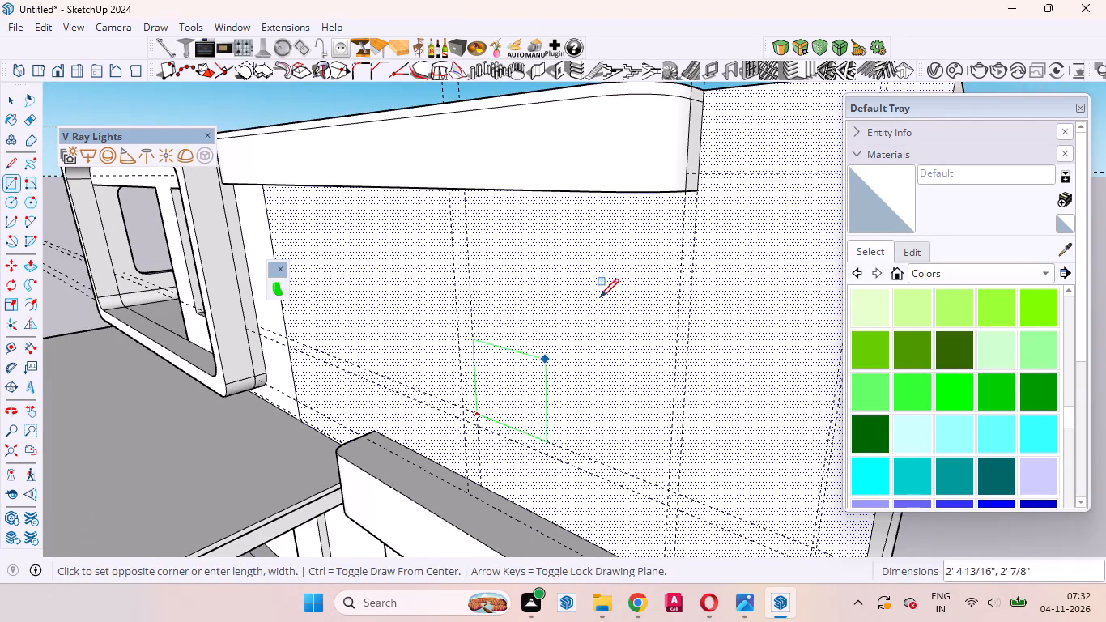
scroll(692, 220, "up", 4)
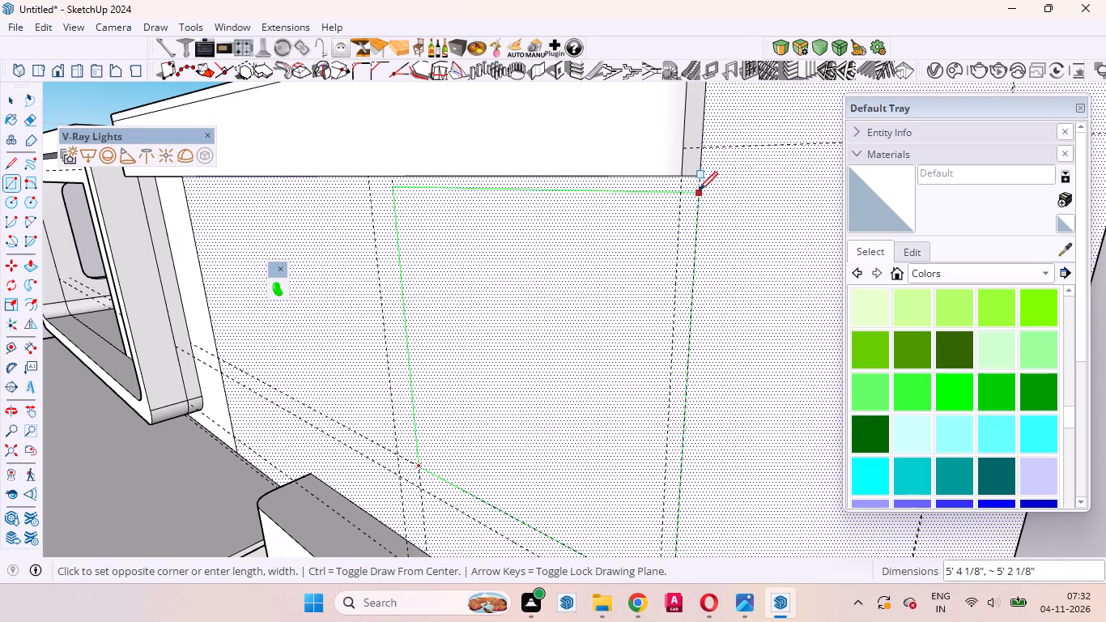
left_click(700, 185)
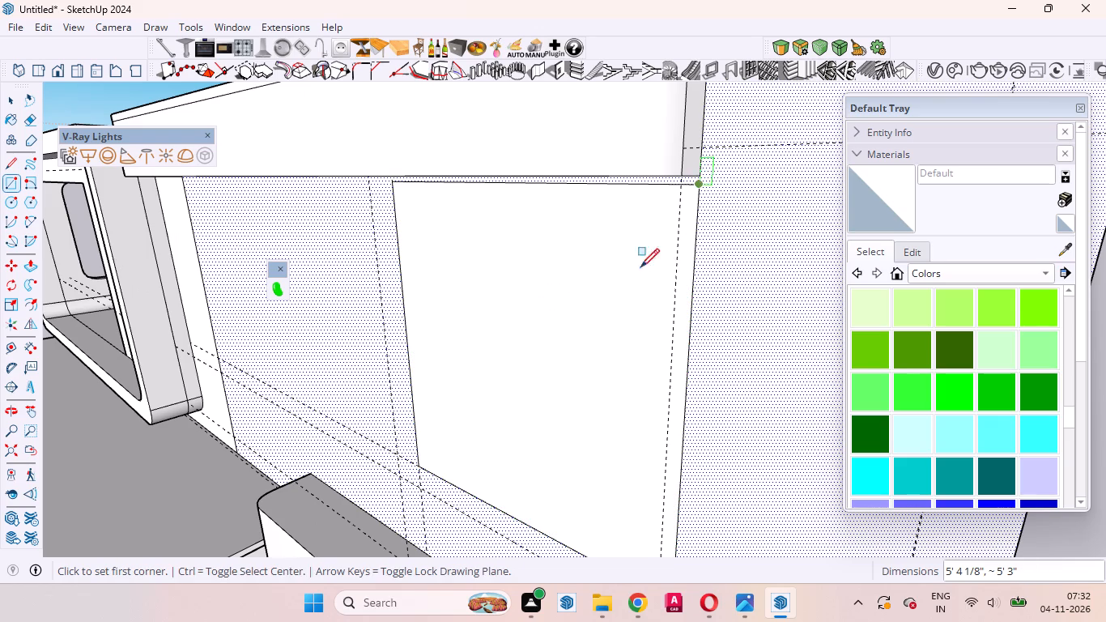
Push the new window rectangle on the upper front wall inward by about 3' 5 3/8".
key("space")
left_click(542, 309)
key("semicolon")
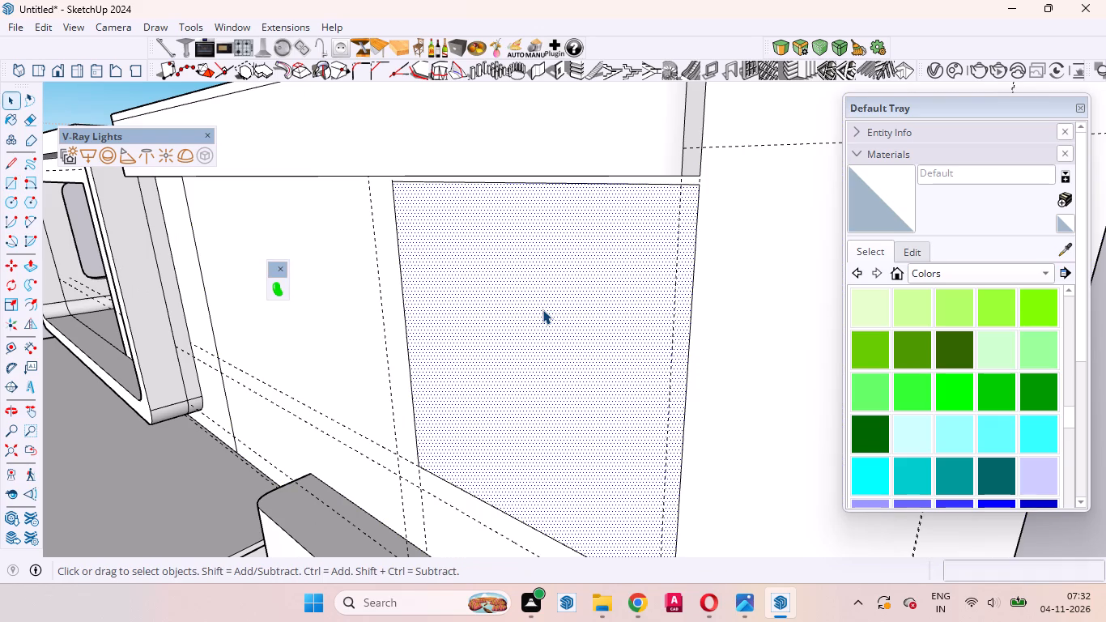
key("p")
left_click_drag(542, 309, 551, 304)
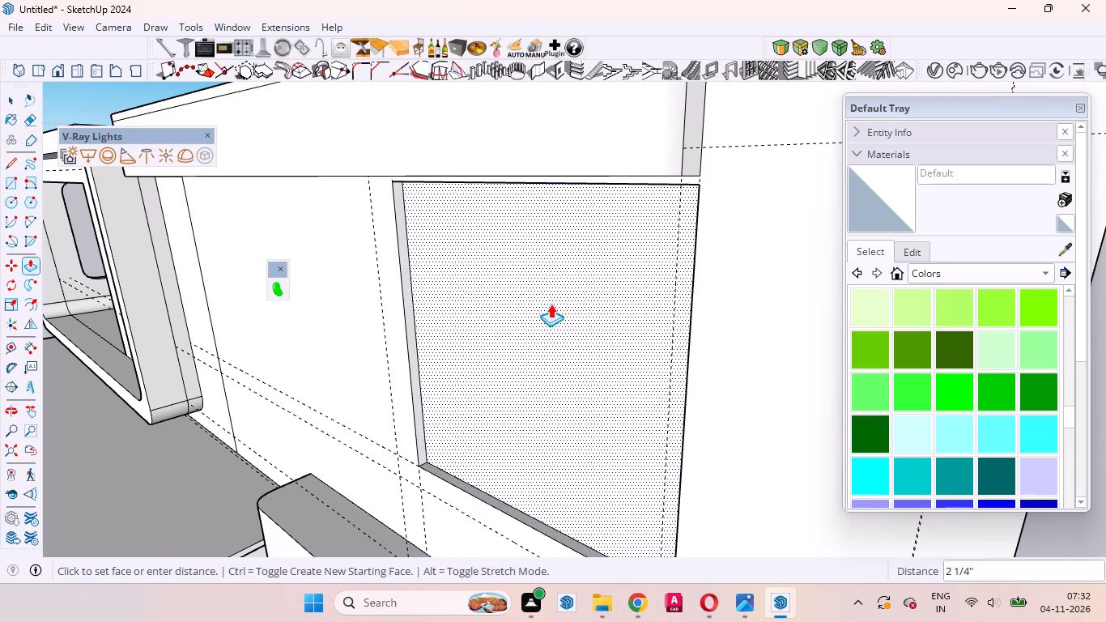
left_click_drag(551, 304, 622, 262)
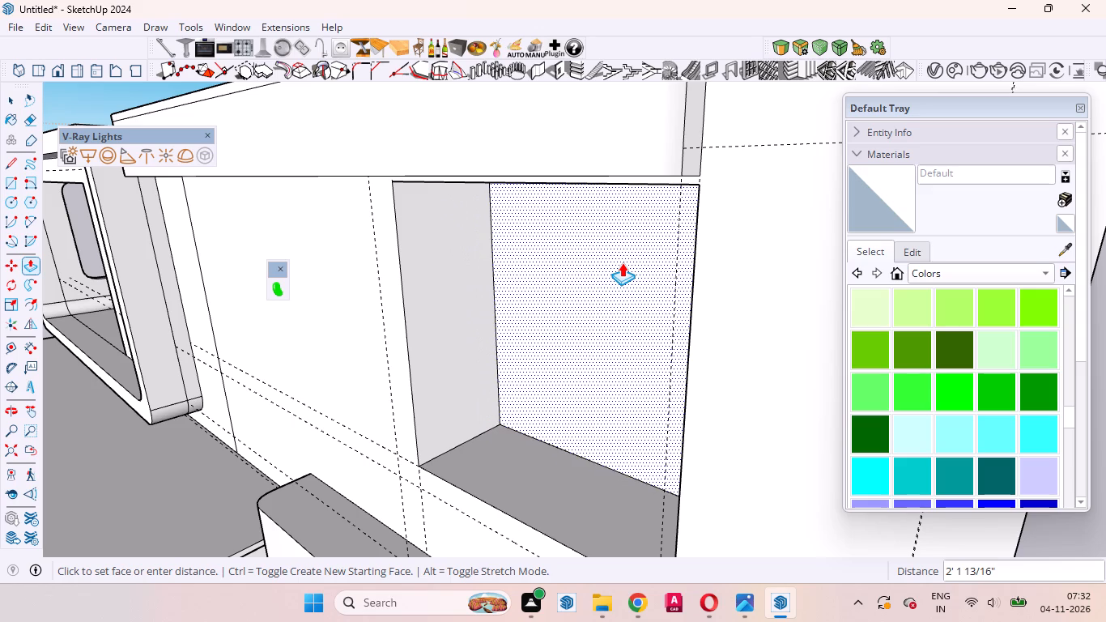
left_click_drag(622, 262, 658, 232)
key("space")
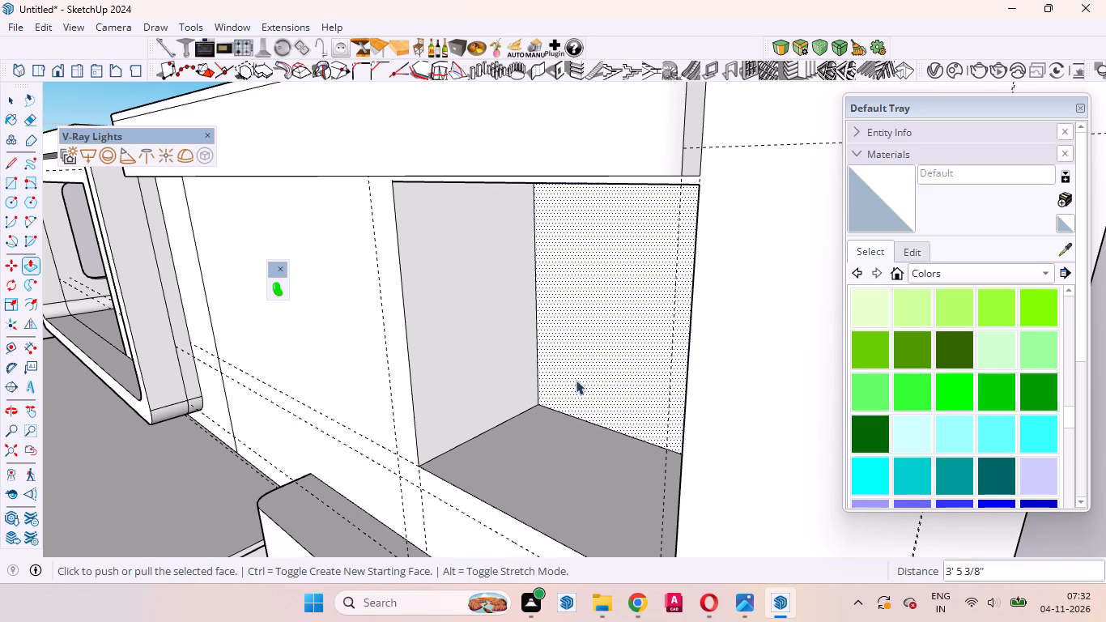
Turn on the Profile Builder 4 tool set.
scroll(551, 400, "down", 13)
scroll(508, 455, "up", 1)
middle_click_drag(508, 455, 706, 351)
scroll(706, 305, "up", 4)
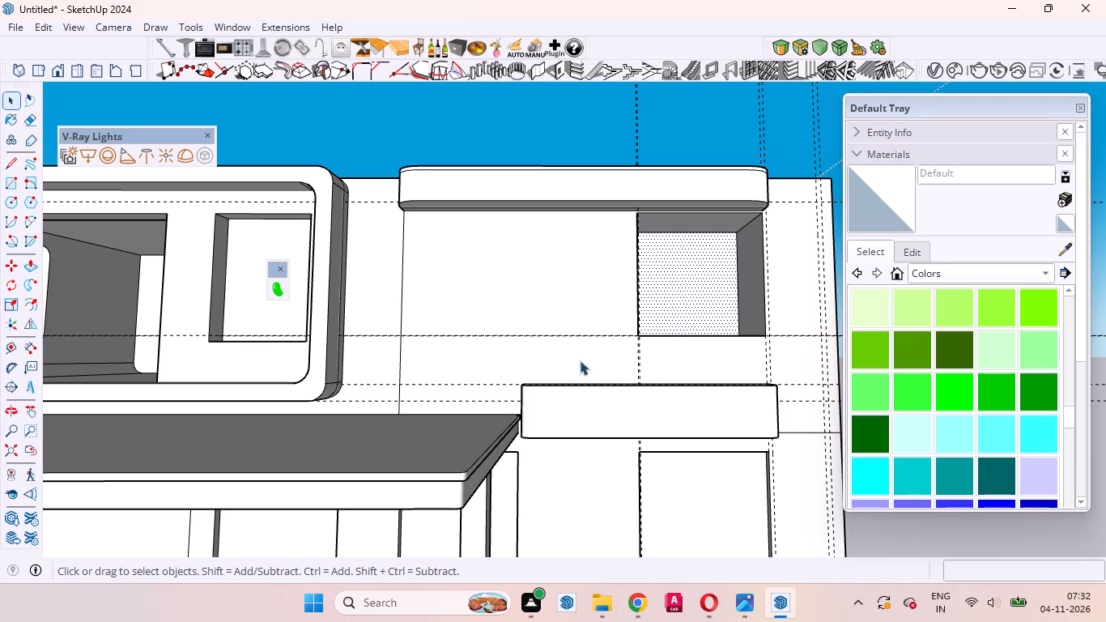
scroll(556, 364, "up", 5)
middle_click_drag(559, 363, 617, 556)
scroll(525, 415, "up", 11)
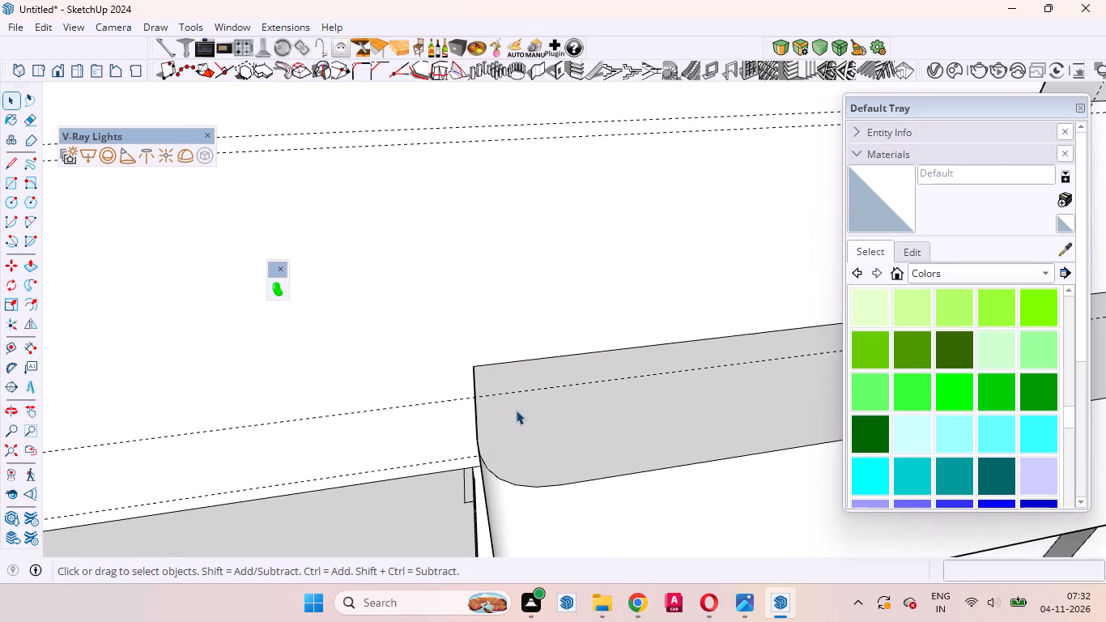
scroll(475, 404, "down", 18)
right_click(616, 27)
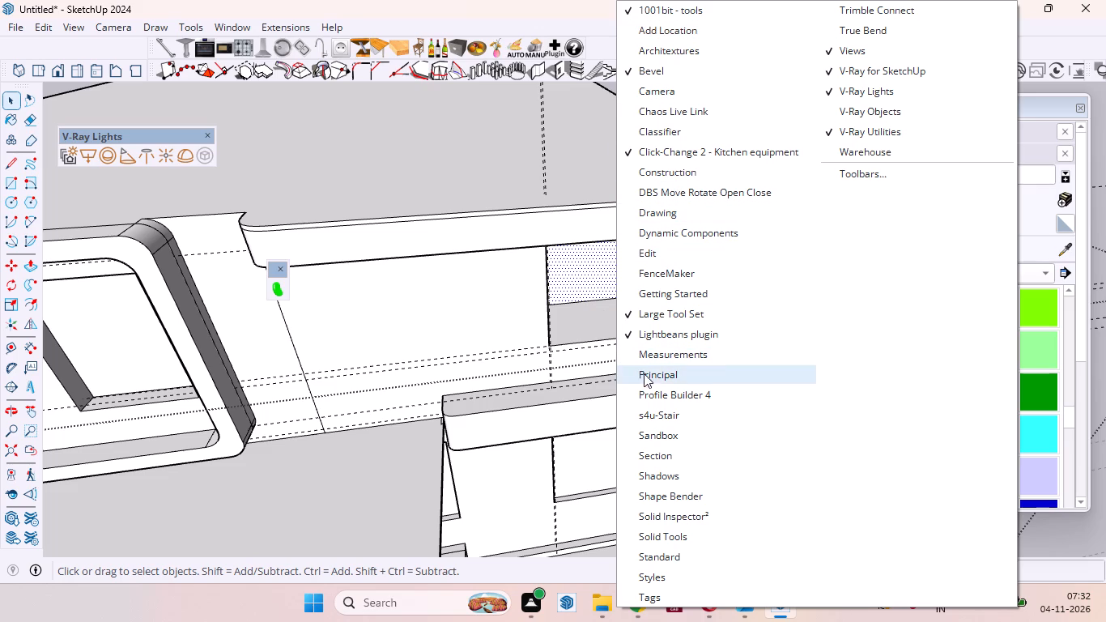
left_click(672, 394)
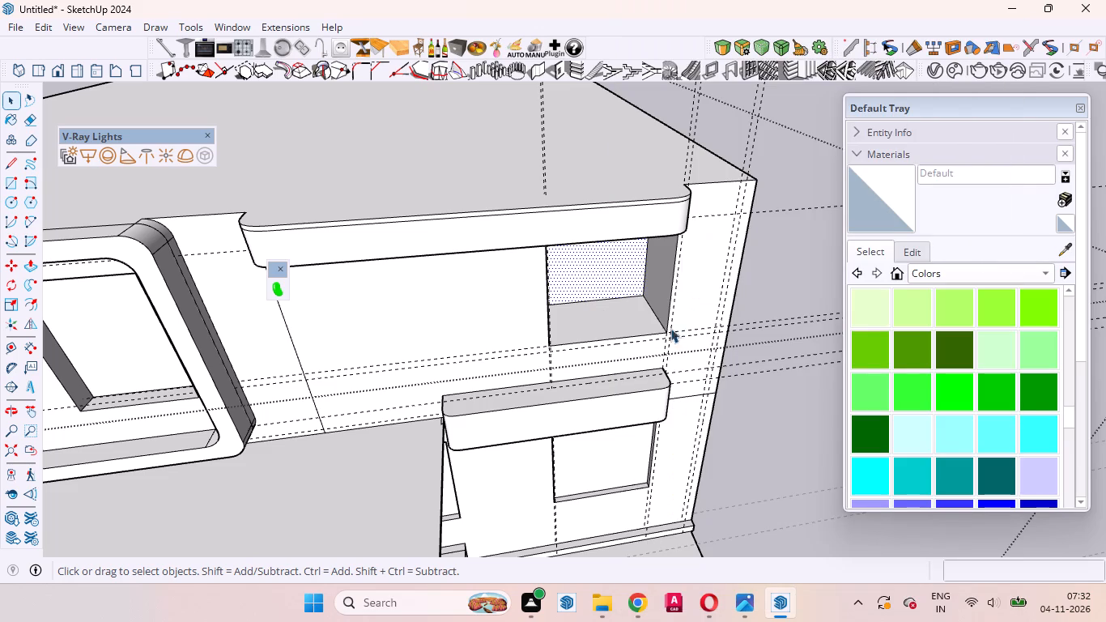
Open Profile Builder's Assembly Dialog, dismissing the update offer, and load the Glass Railing assembly.
left_click(865, 46)
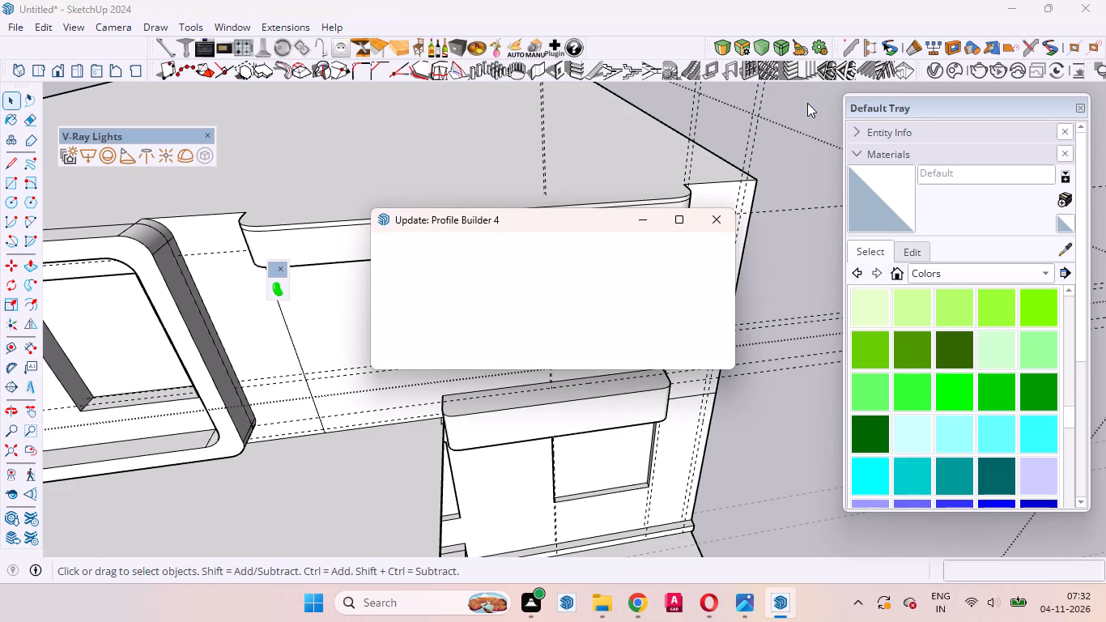
scroll(645, 23, "up", 1)
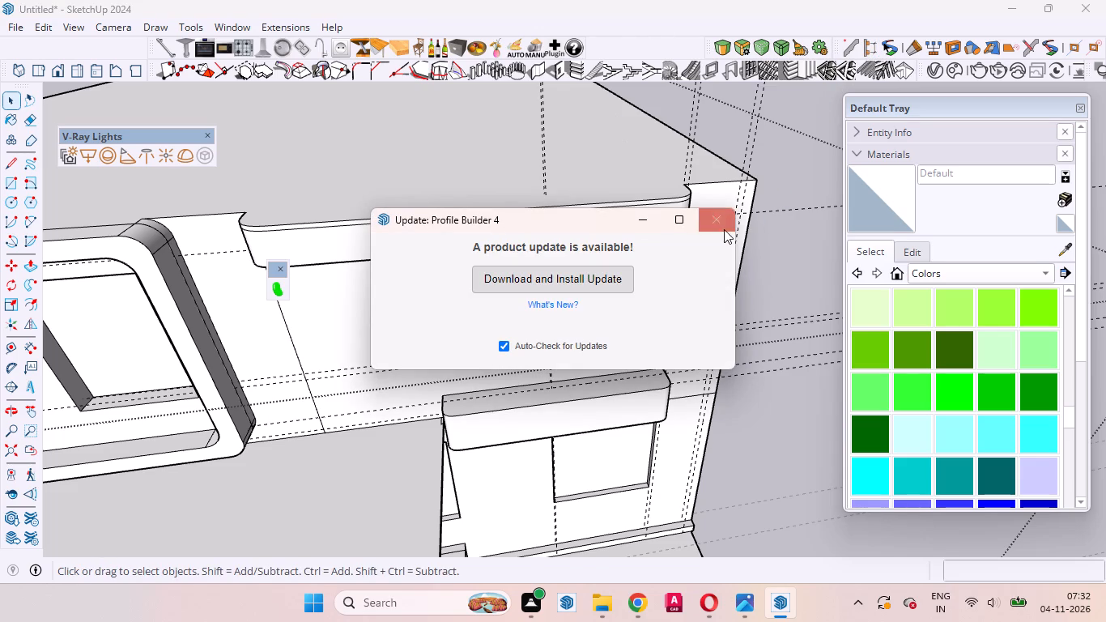
left_click(704, 228)
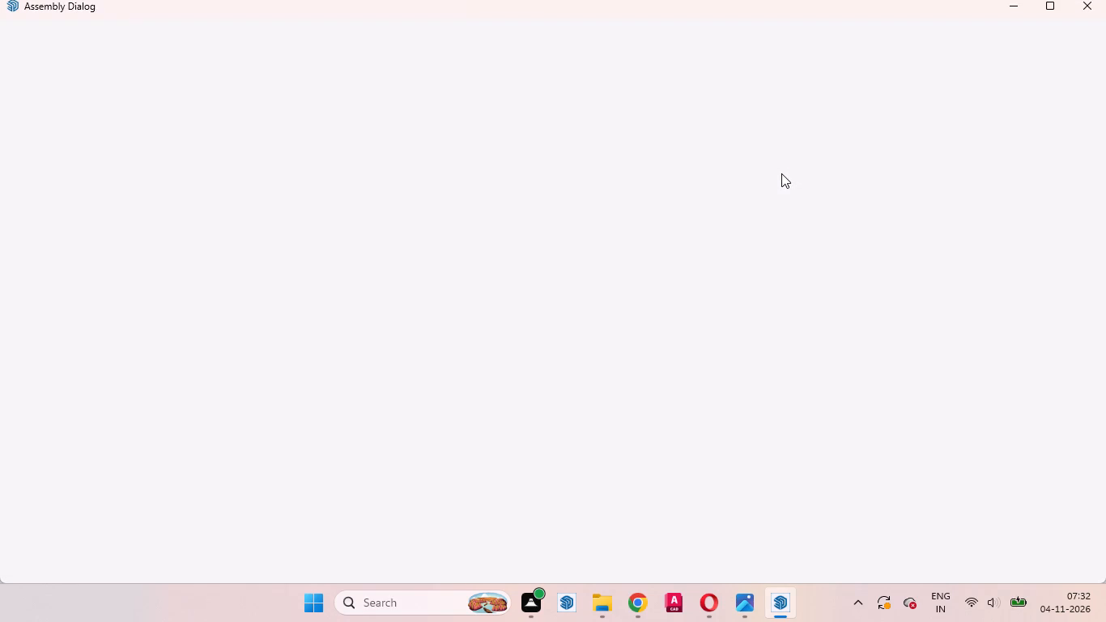
left_click(1049, 33)
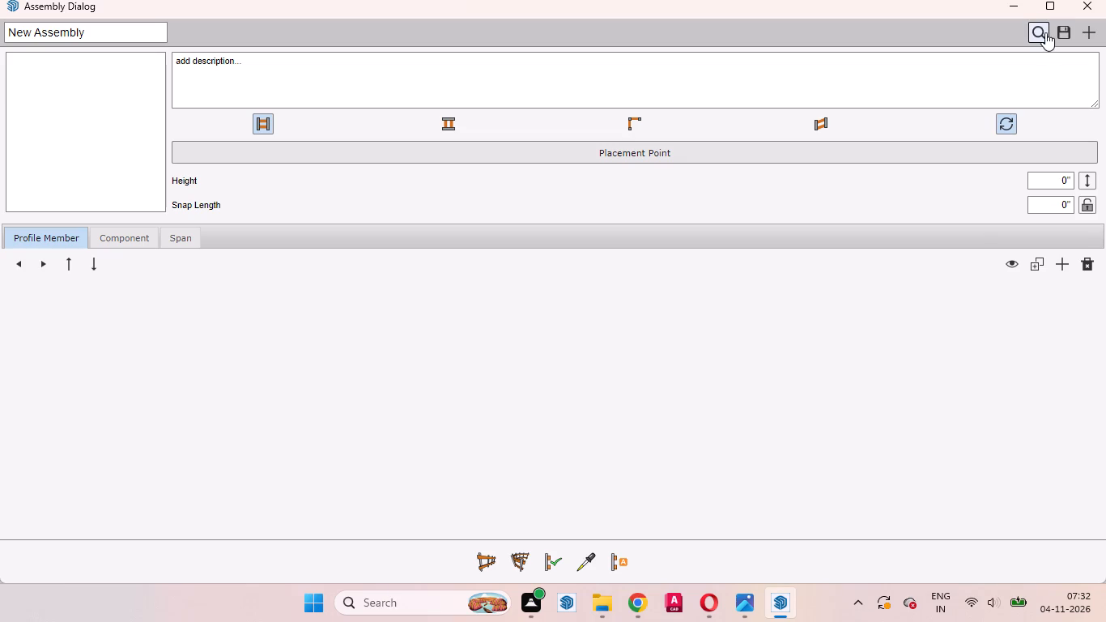
left_click(284, 225)
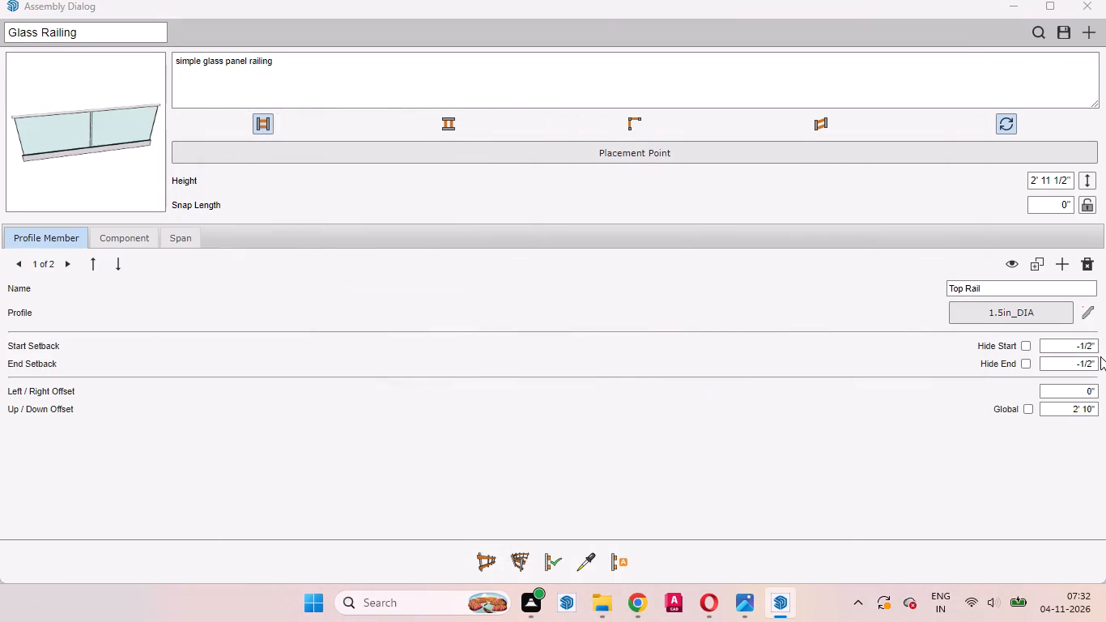
Set the Glass Railing assembly's height to 2'.
left_click(1070, 179)
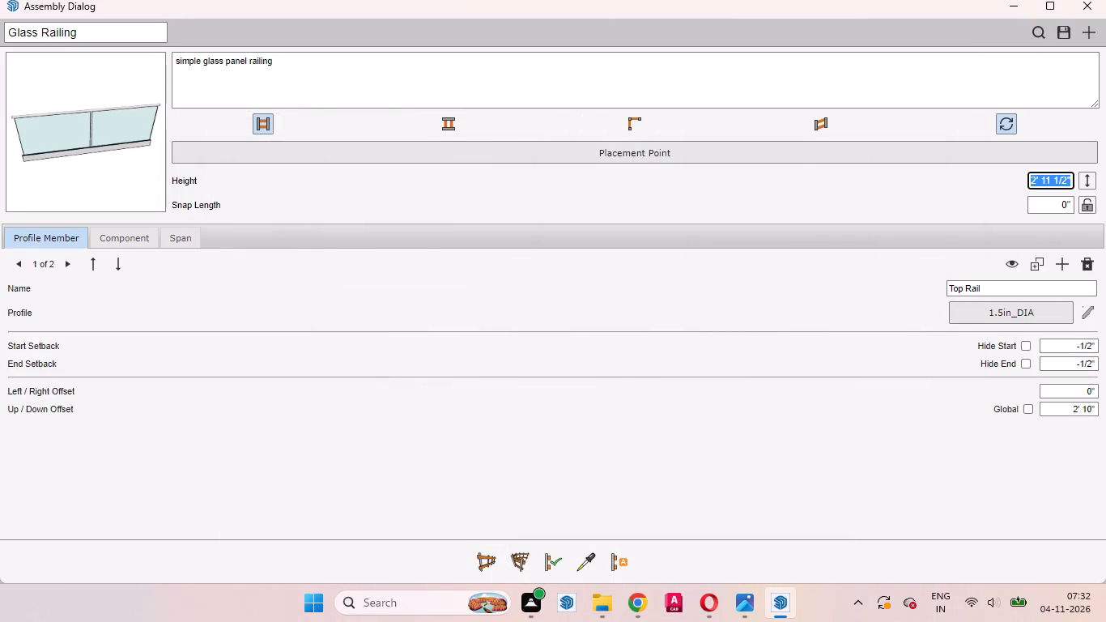
key("2")
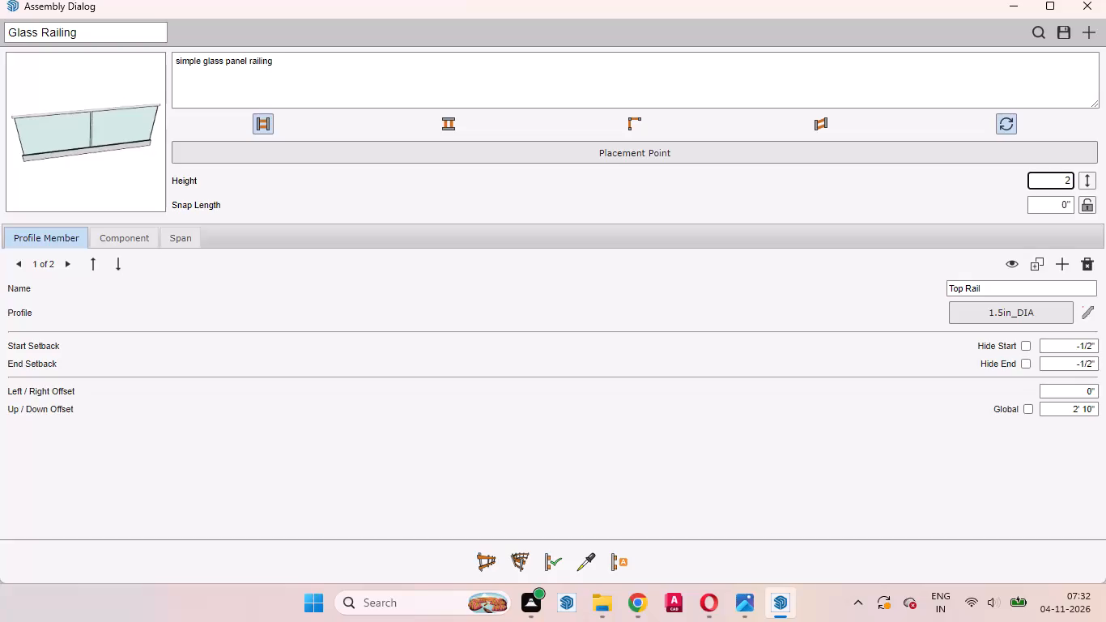
key("apostrophe")
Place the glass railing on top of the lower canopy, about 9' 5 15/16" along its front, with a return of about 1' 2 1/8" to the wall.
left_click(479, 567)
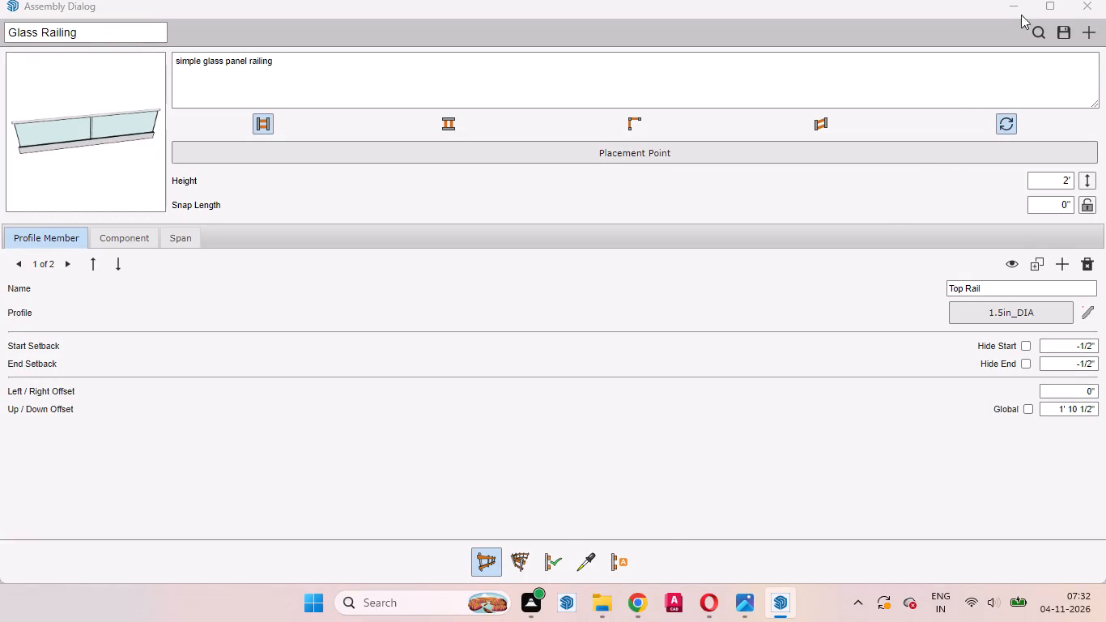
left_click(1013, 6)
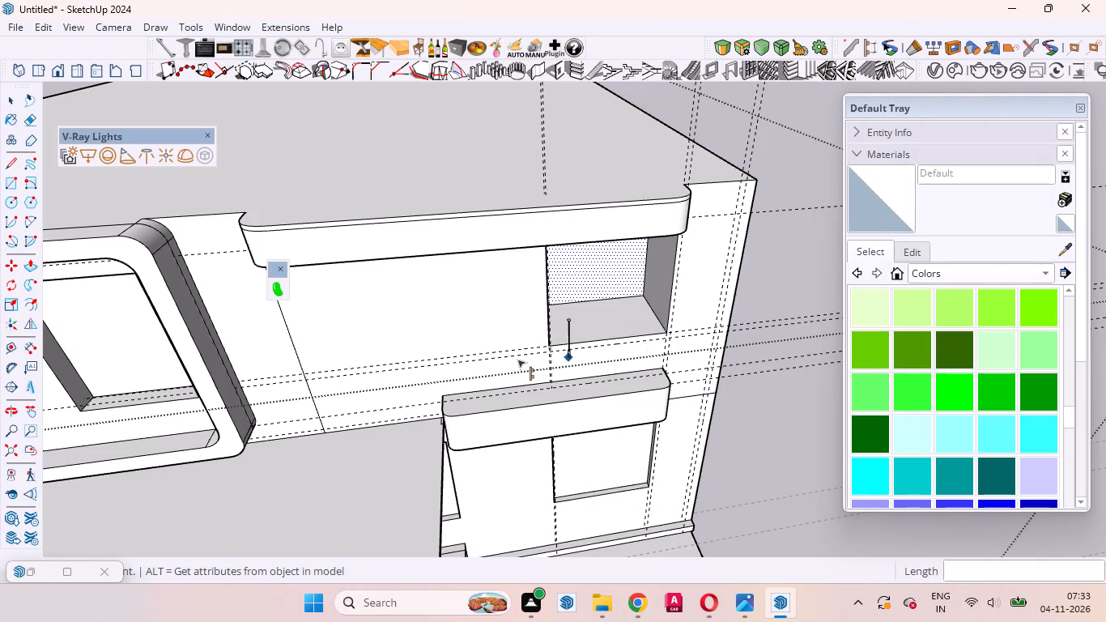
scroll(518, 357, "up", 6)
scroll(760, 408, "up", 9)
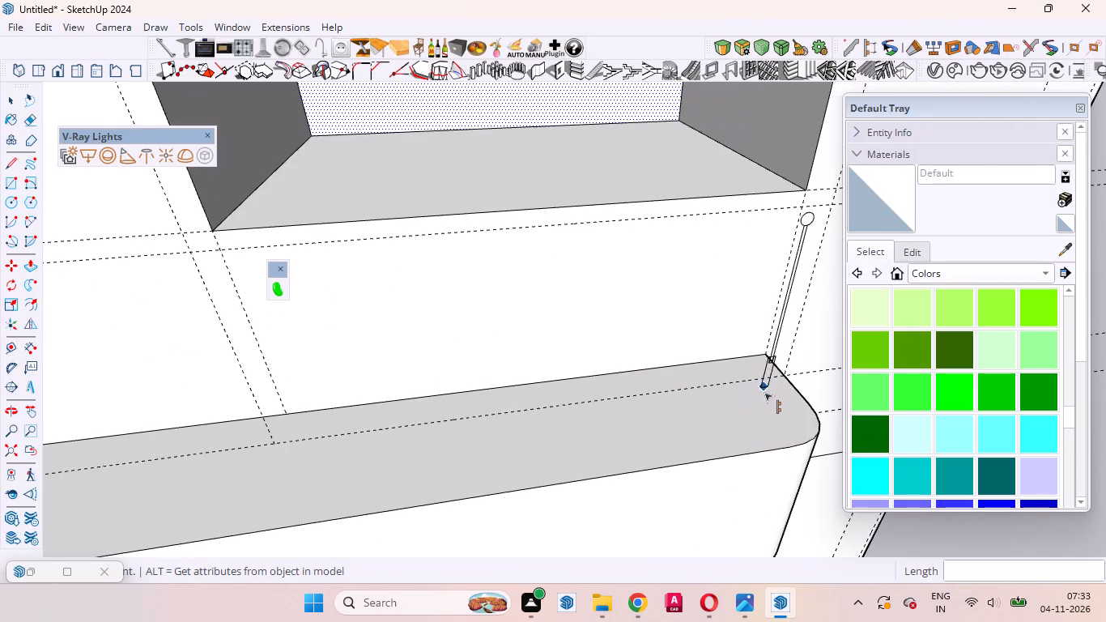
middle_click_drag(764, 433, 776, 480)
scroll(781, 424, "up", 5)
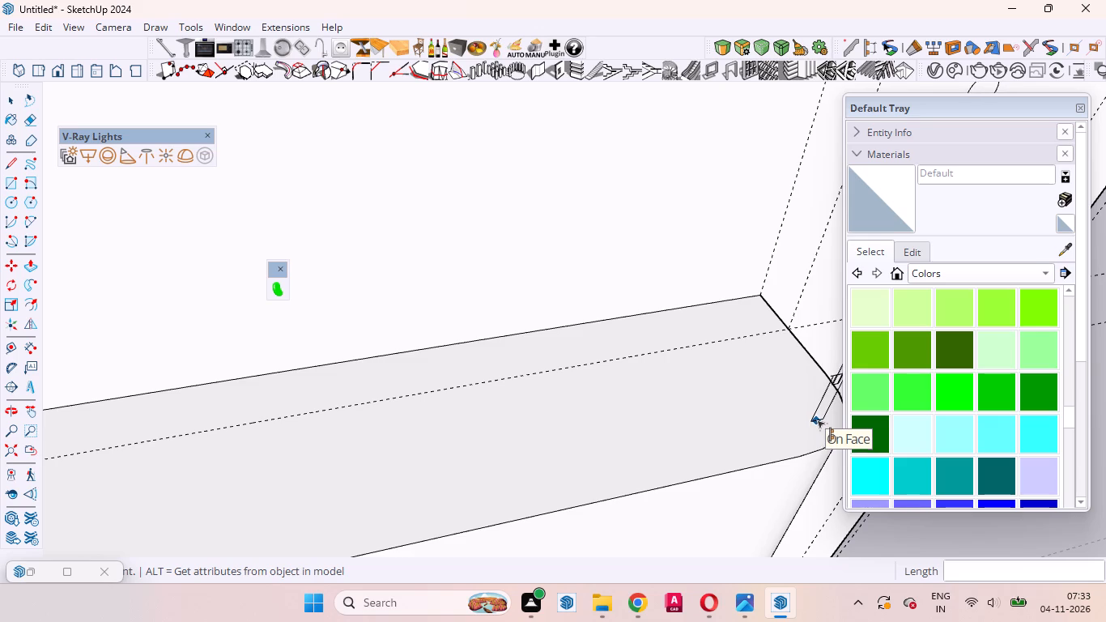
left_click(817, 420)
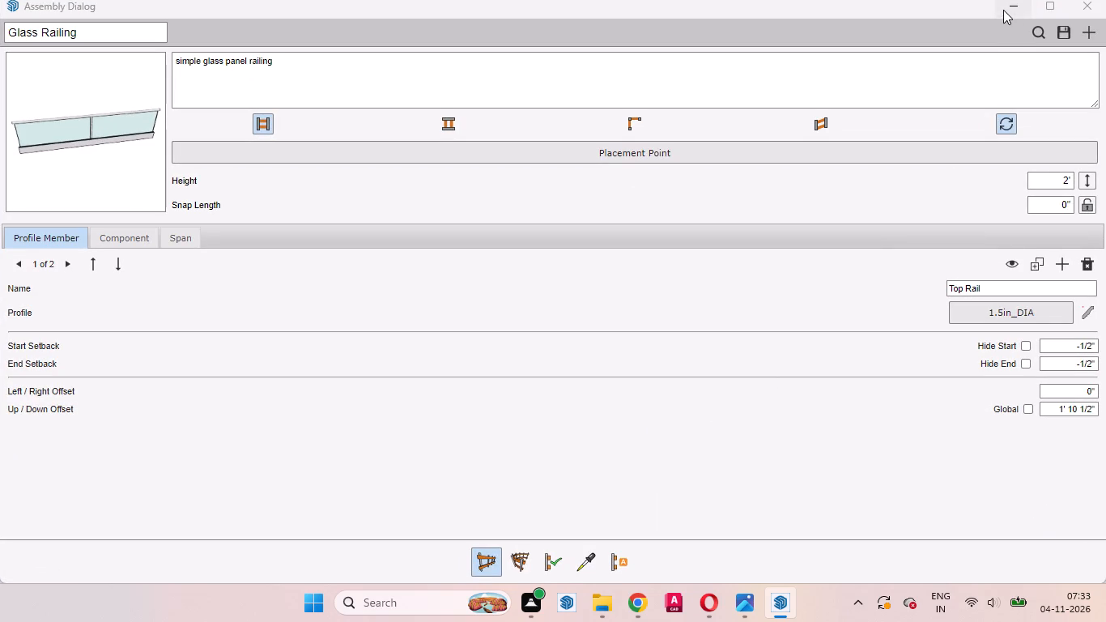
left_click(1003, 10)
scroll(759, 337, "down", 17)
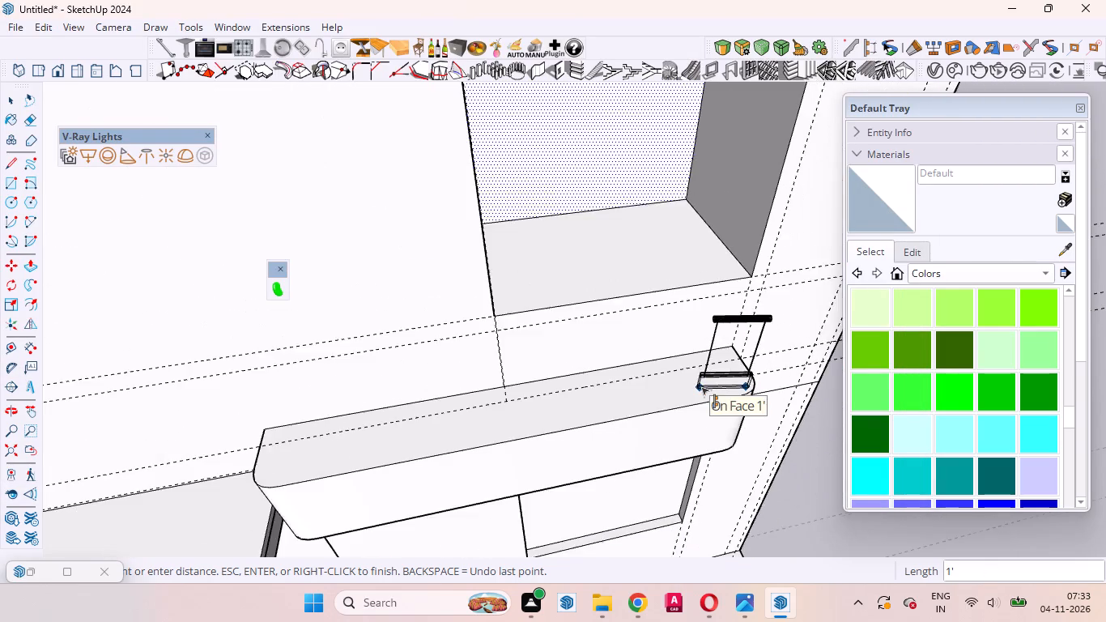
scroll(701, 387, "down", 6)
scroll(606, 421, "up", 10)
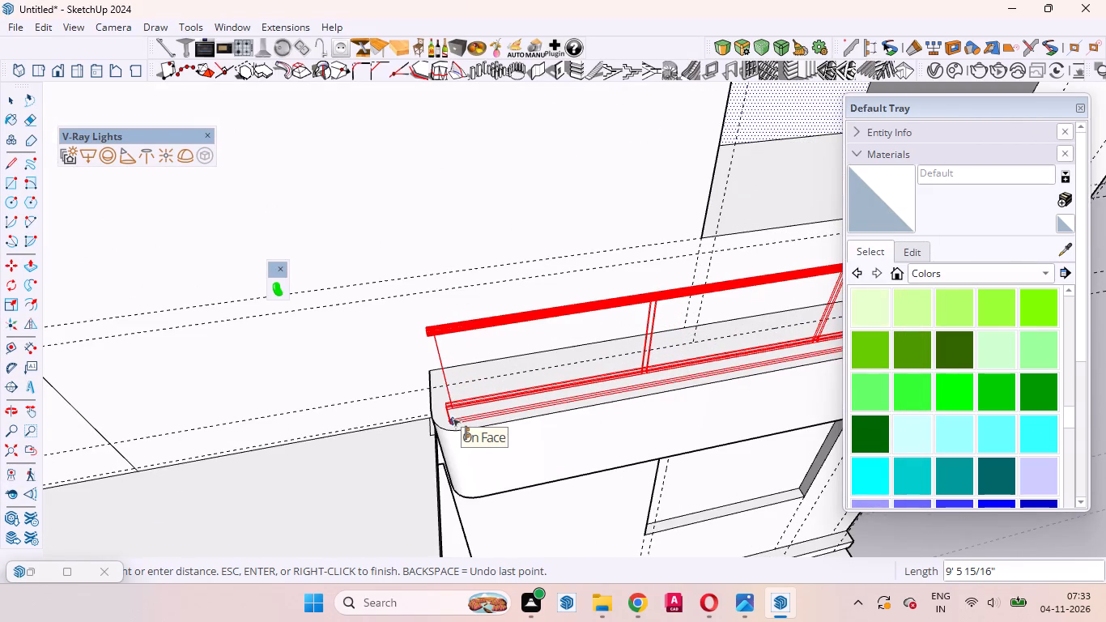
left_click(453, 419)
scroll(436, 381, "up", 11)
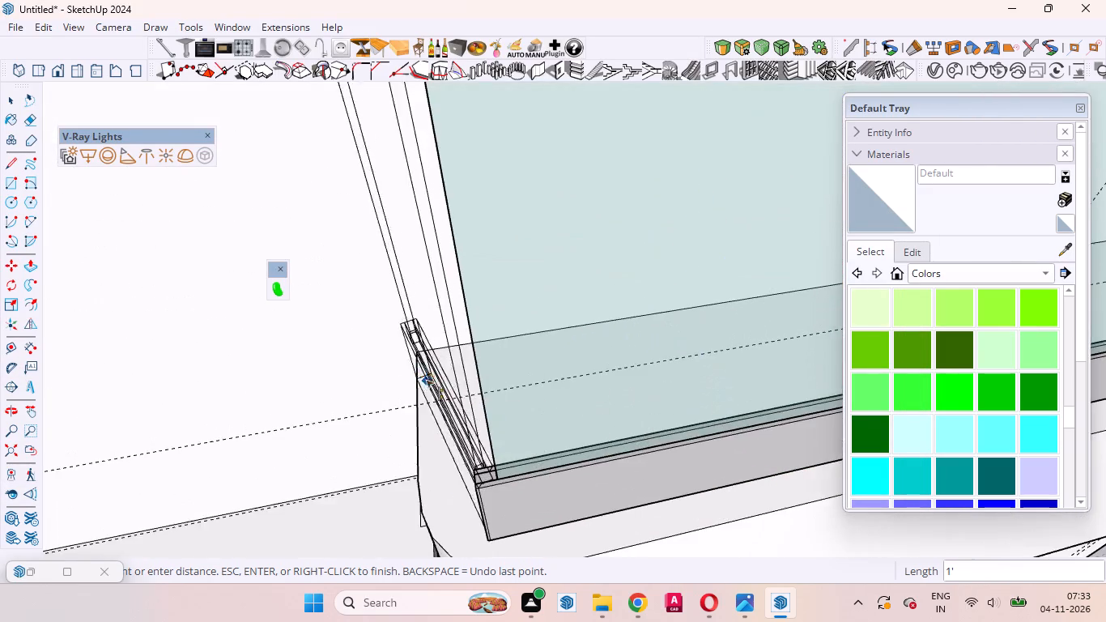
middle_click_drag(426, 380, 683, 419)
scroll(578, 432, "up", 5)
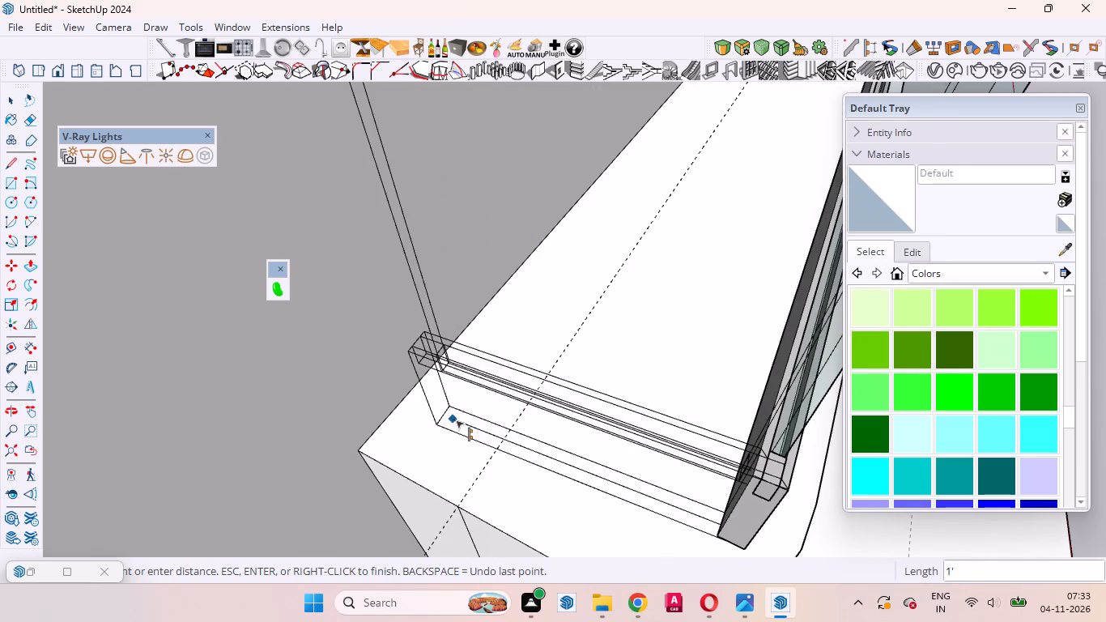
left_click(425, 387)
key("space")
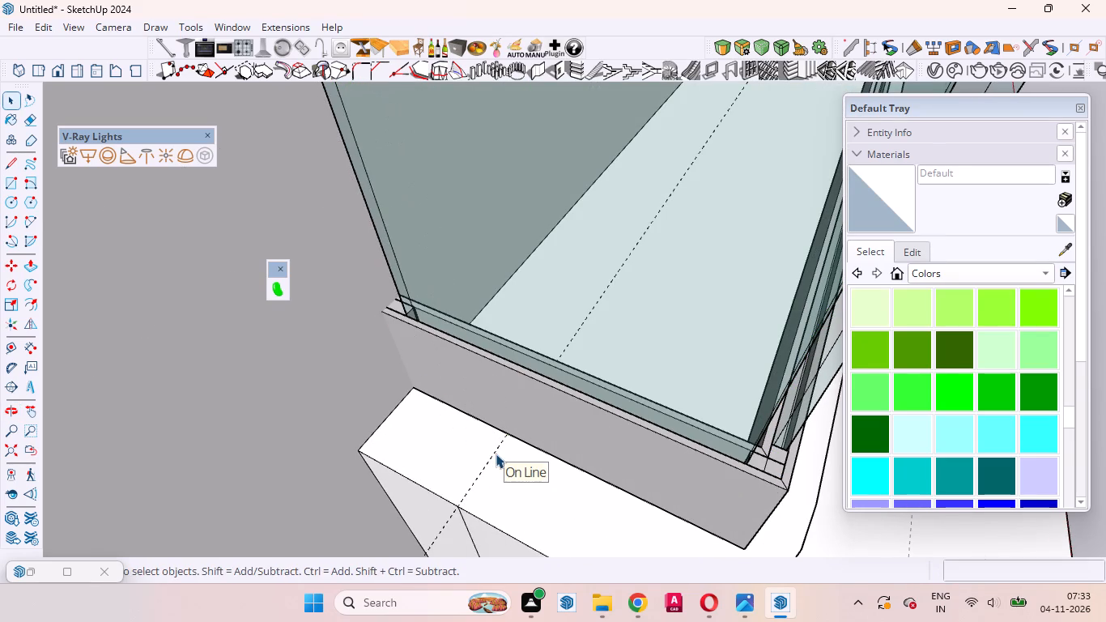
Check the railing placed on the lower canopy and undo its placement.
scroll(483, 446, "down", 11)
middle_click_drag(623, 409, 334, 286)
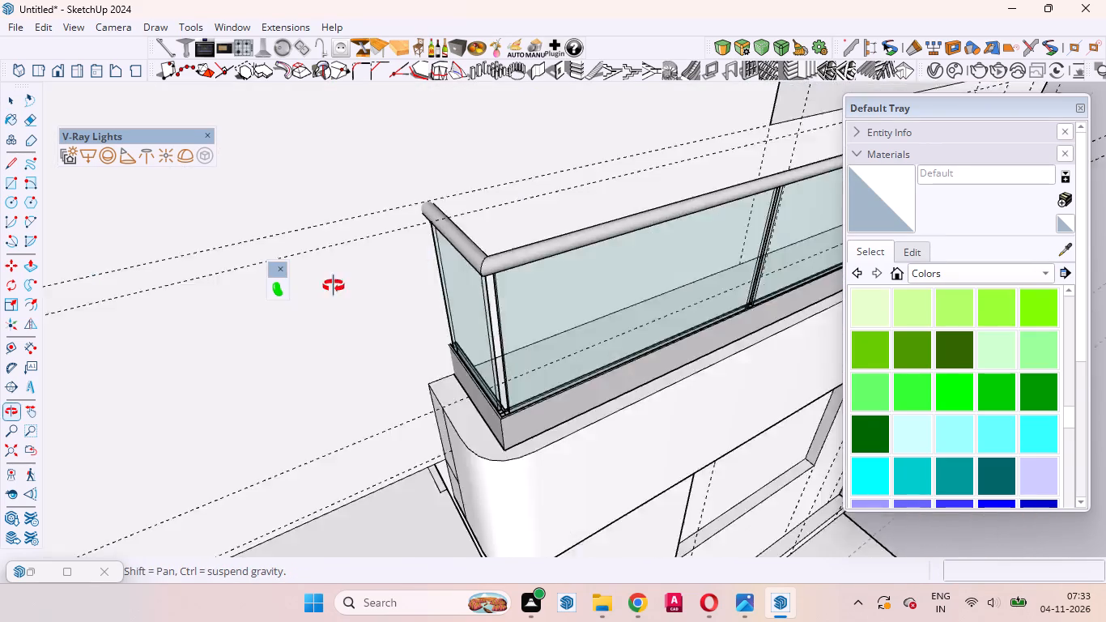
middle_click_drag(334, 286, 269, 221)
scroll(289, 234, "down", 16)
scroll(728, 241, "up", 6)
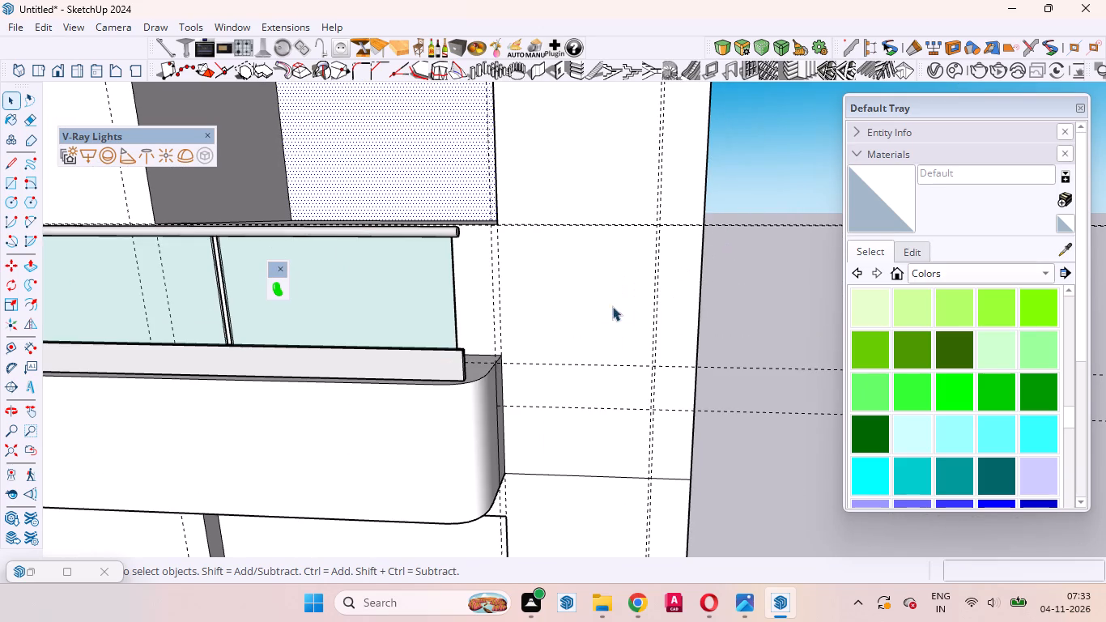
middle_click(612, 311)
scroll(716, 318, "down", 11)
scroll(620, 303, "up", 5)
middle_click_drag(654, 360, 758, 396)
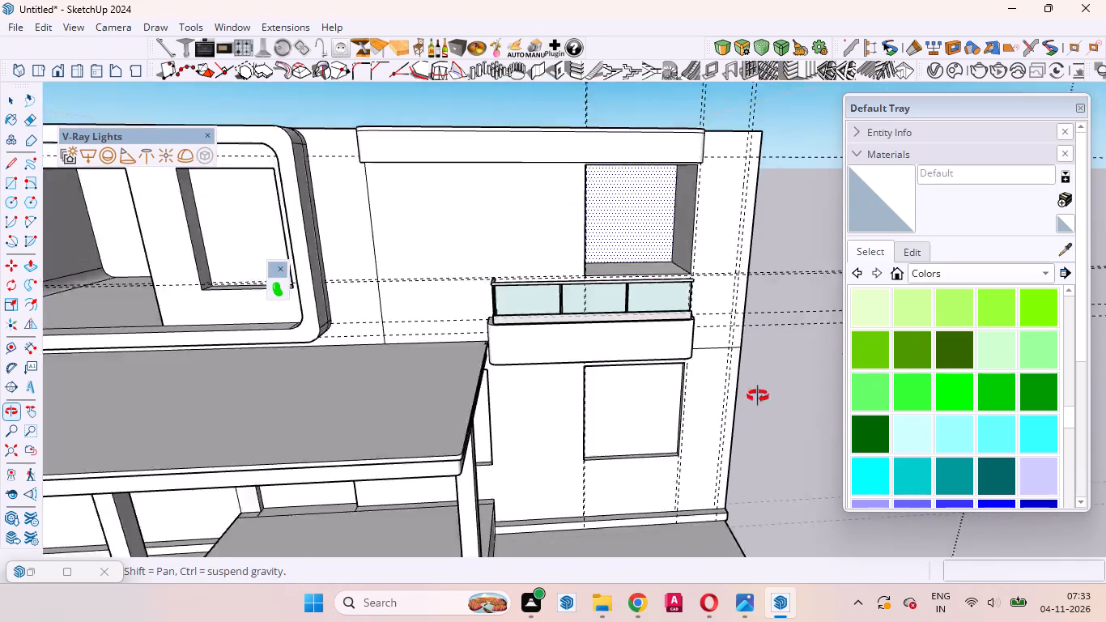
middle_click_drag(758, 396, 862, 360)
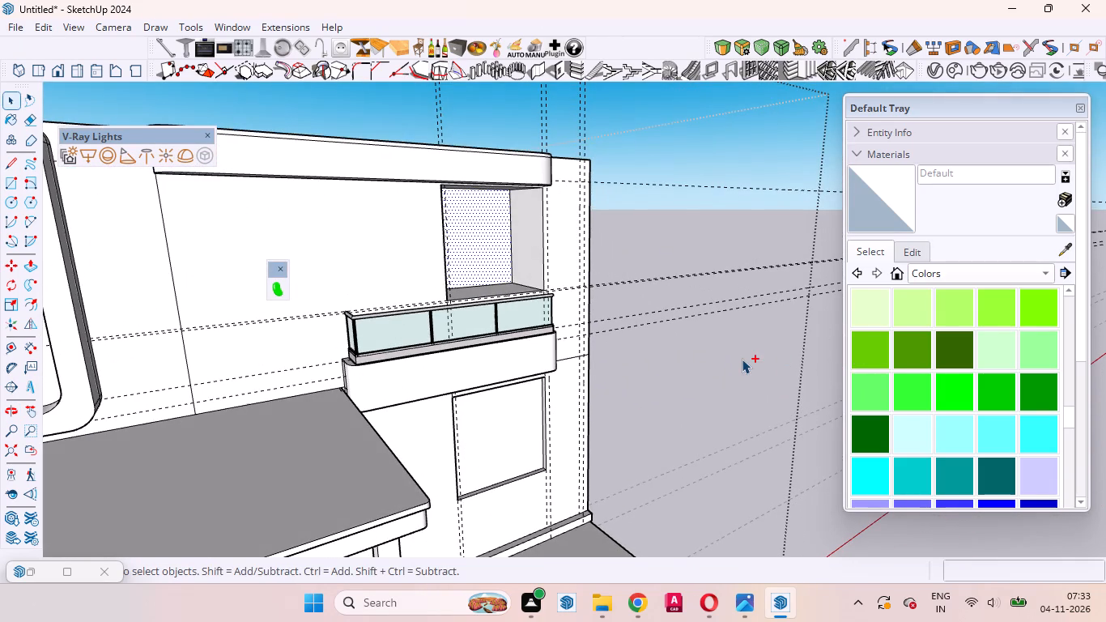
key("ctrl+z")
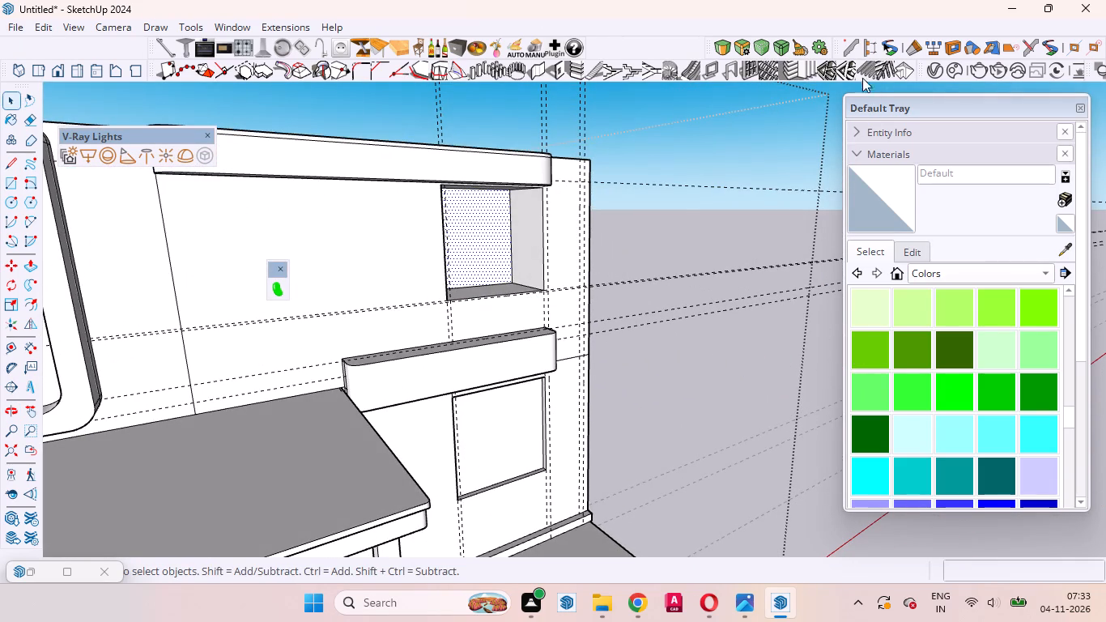
Start a new glass railing at the wall near the house's outer corner, running about 1' 1 7/8" to the front of the lower canopy.
left_click(864, 44)
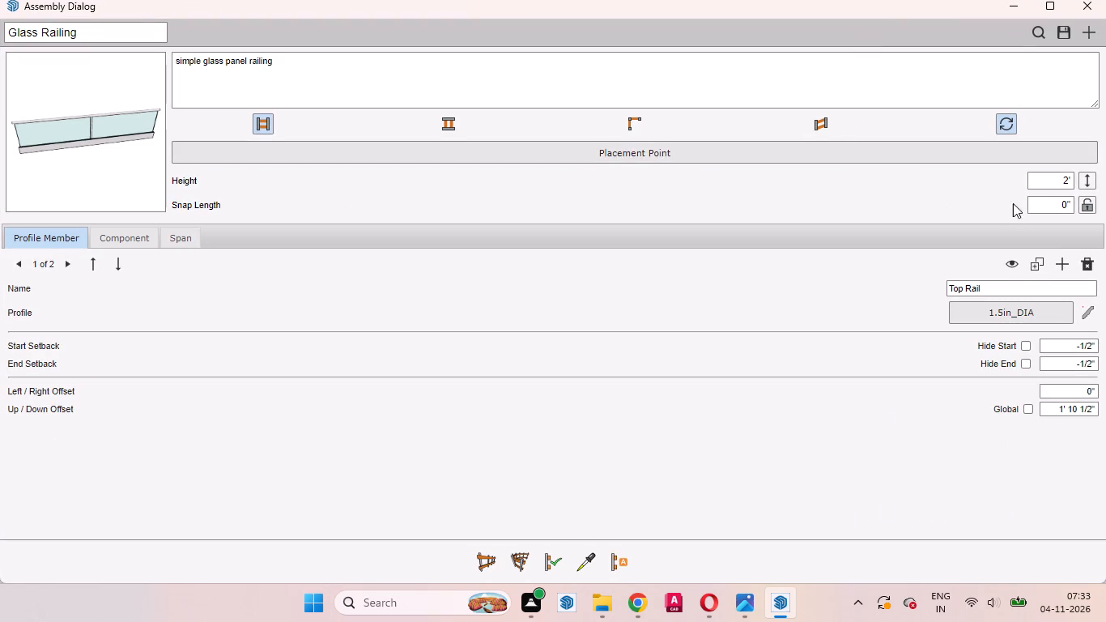
left_click(479, 560)
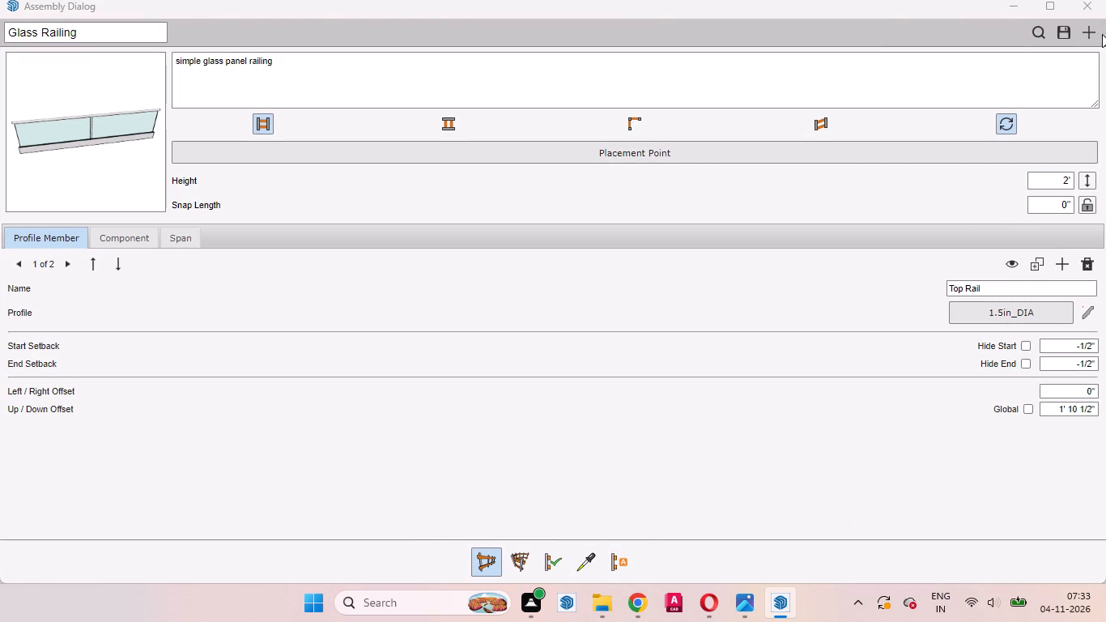
left_click(997, 0)
scroll(487, 332, "up", 5)
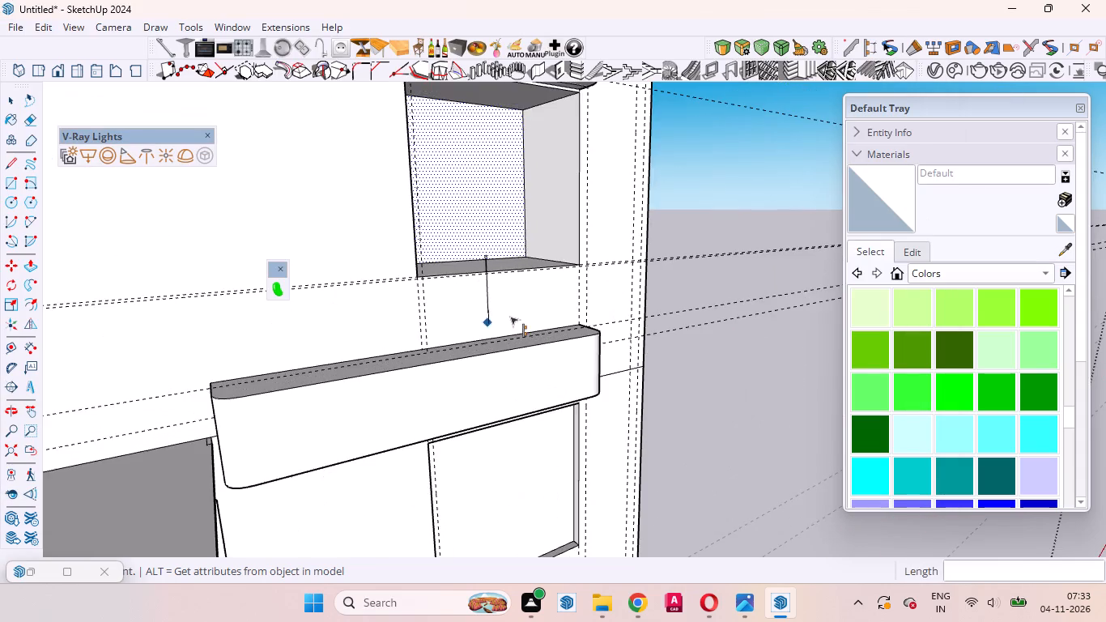
middle_click_drag(521, 320, 523, 571)
scroll(594, 274, "up", 11)
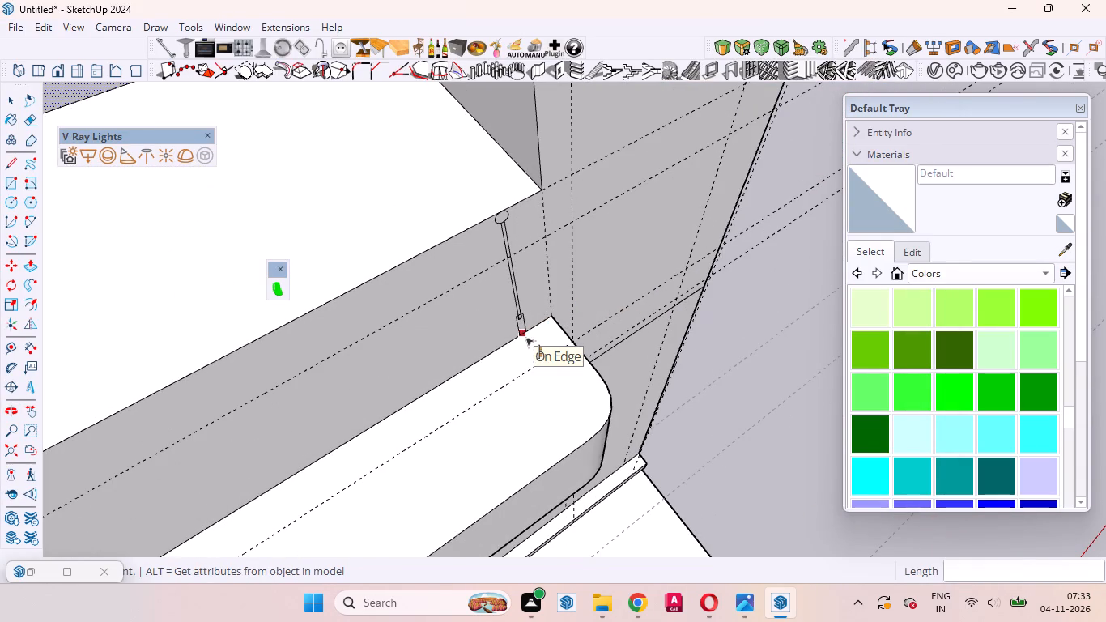
left_click(525, 338)
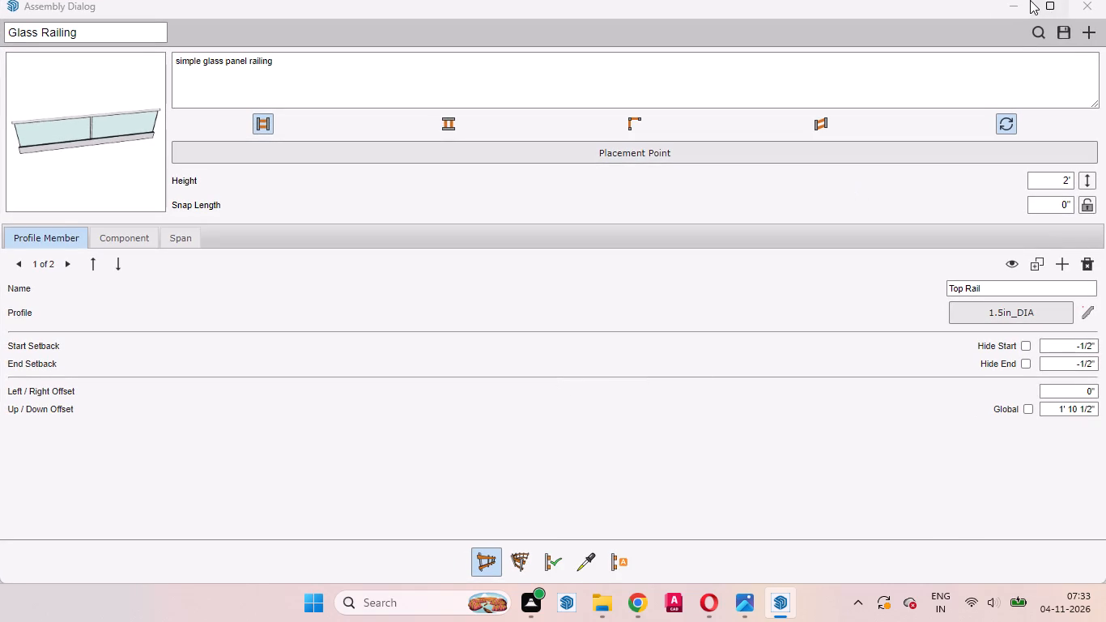
left_click(1016, 0)
scroll(576, 390, "up", 5)
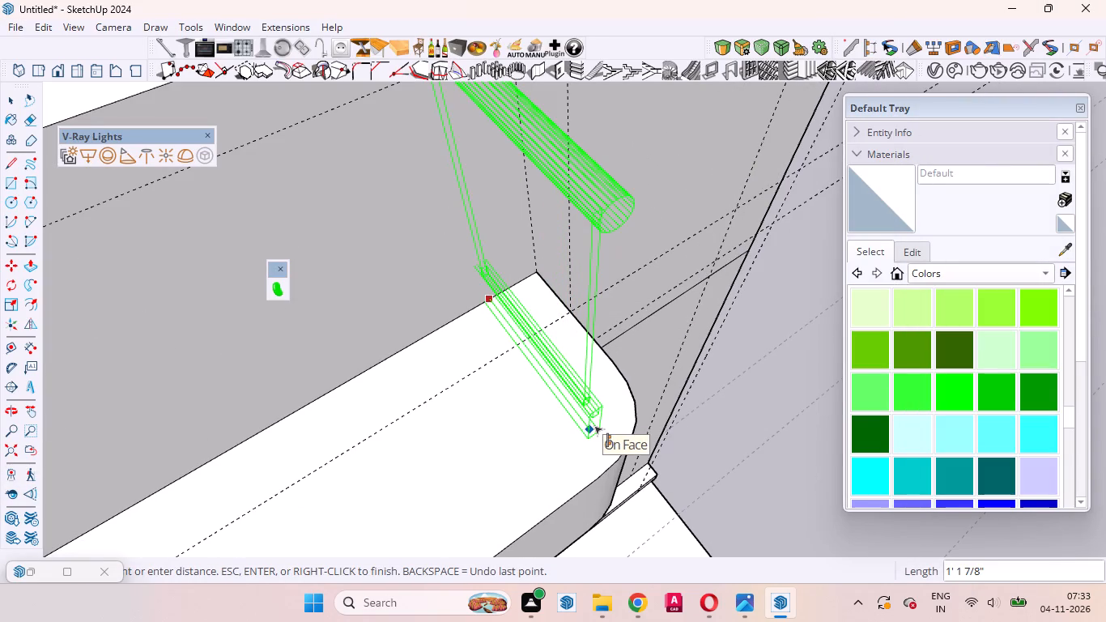
left_click(594, 427)
Continue the railing about 9' 2 1/16" along the lower canopy's front, turn it back to the wall, and finish it.
scroll(613, 444, "down", 20)
scroll(613, 444, "down", 2)
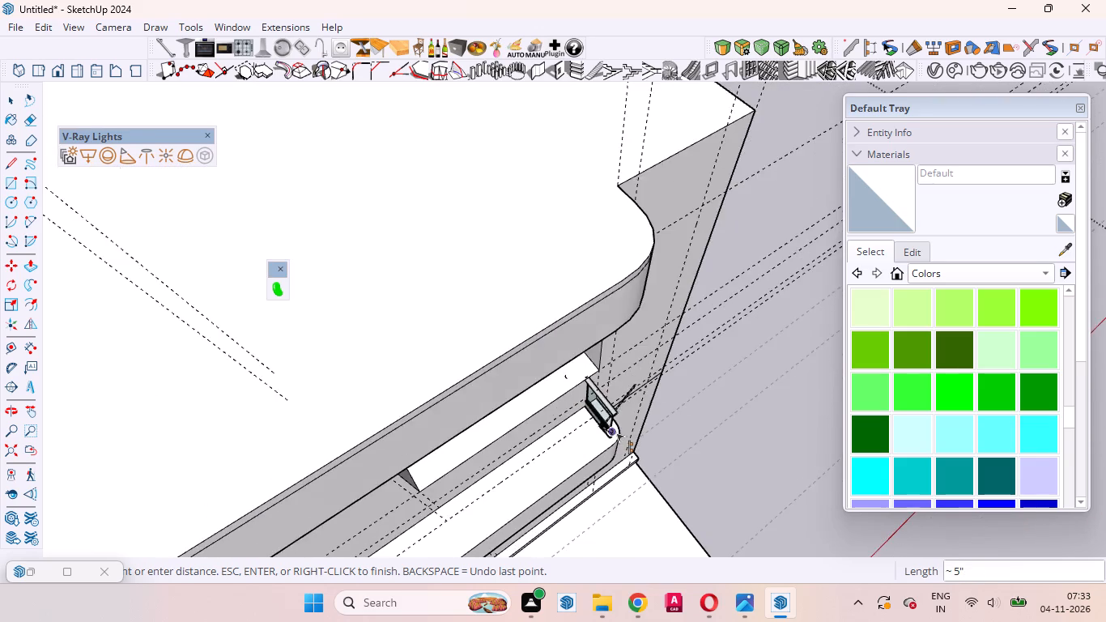
scroll(616, 433, "down", 8)
scroll(520, 511, "up", 10)
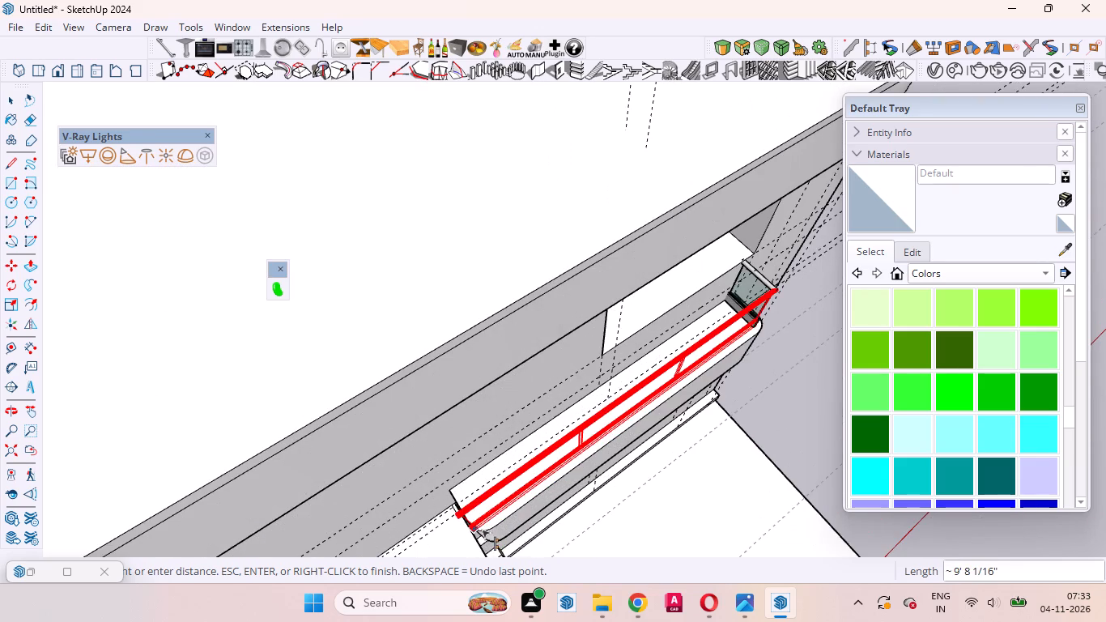
scroll(485, 518, "up", 5)
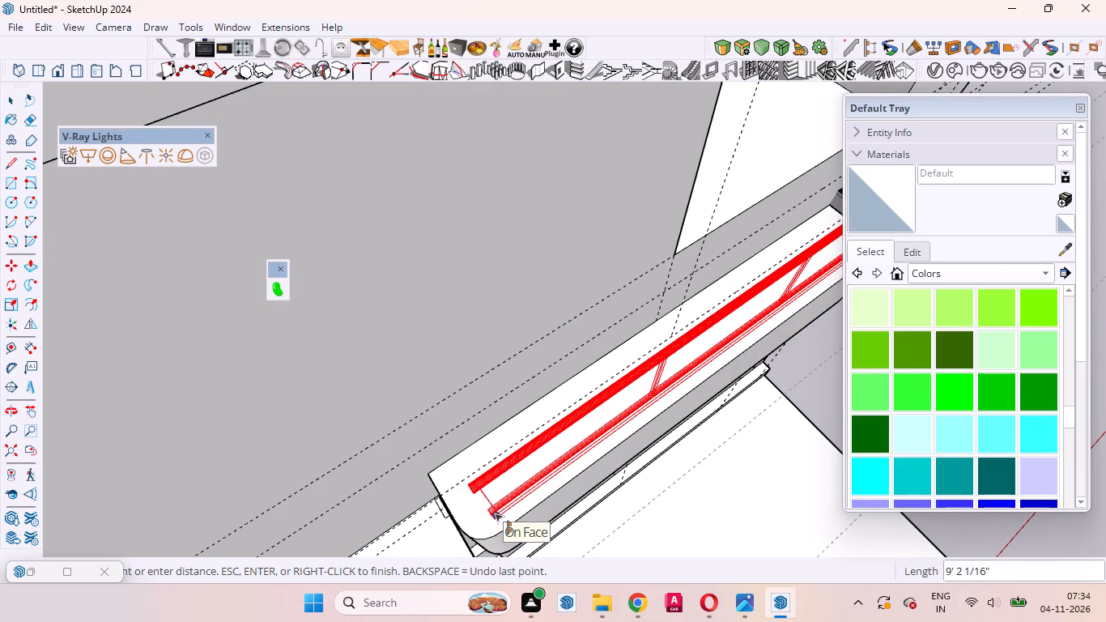
left_click(495, 513)
scroll(462, 469, "up", 11)
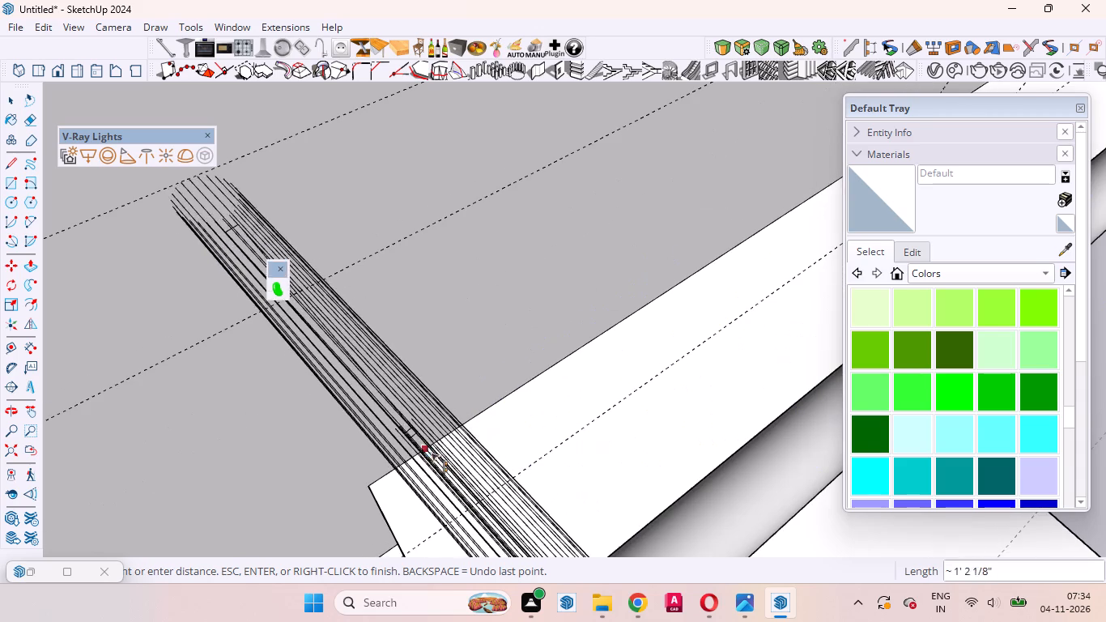
left_click(460, 430)
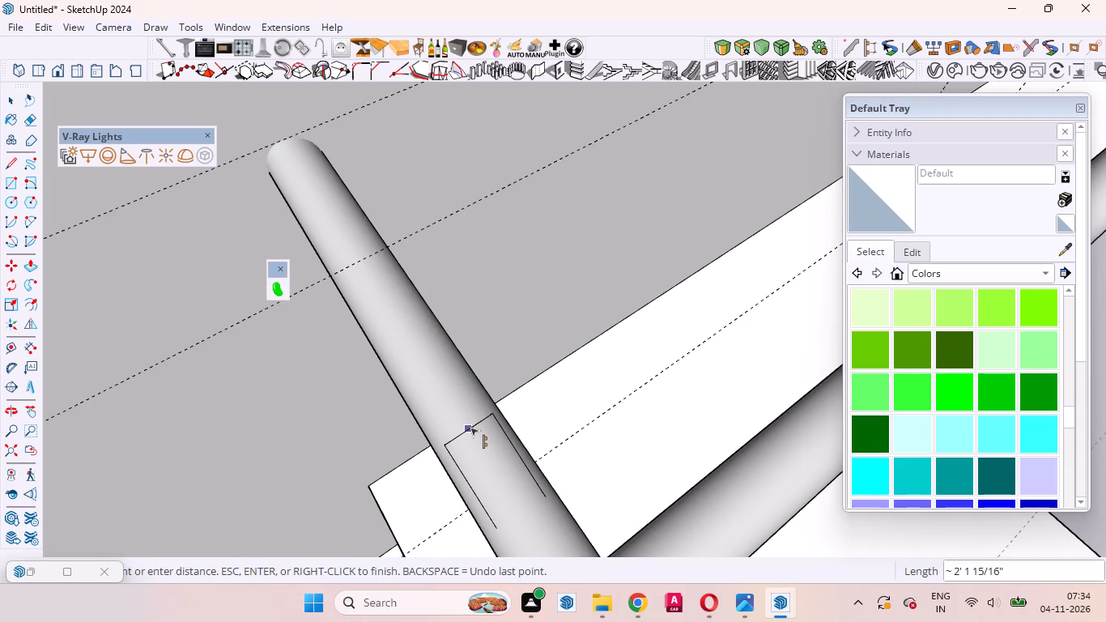
key("space")
Examine the three-sided glass railing and how it sits on the lower canopy from several angles.
scroll(406, 426, "down", 4)
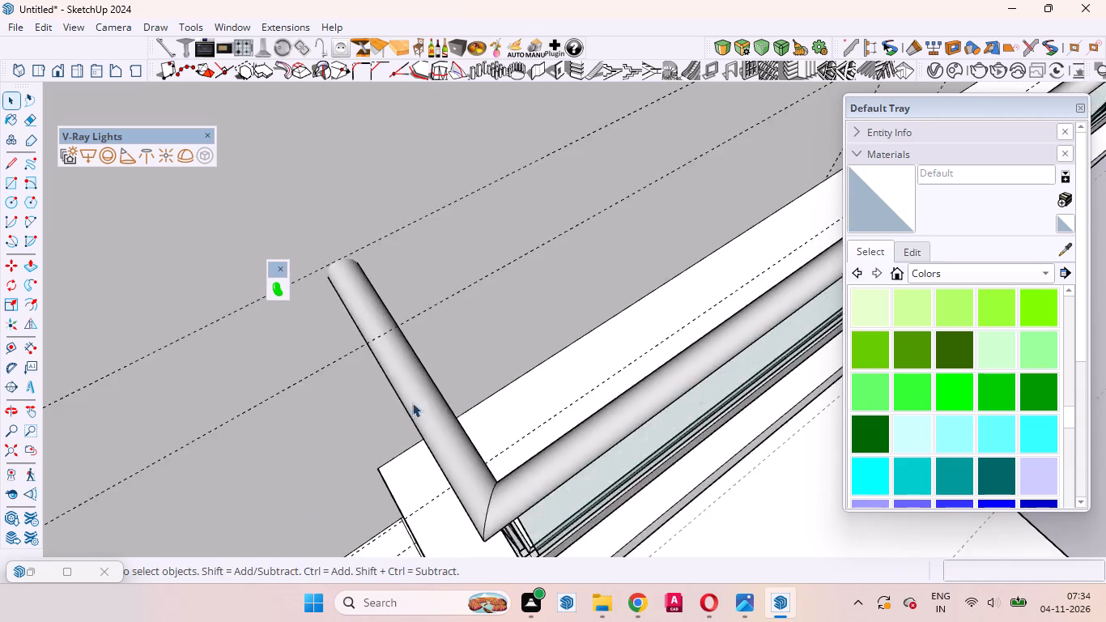
scroll(412, 403, "down", 13)
middle_click_drag(627, 415, 480, 285)
scroll(512, 349, "up", 1)
scroll(518, 358, "down", 11)
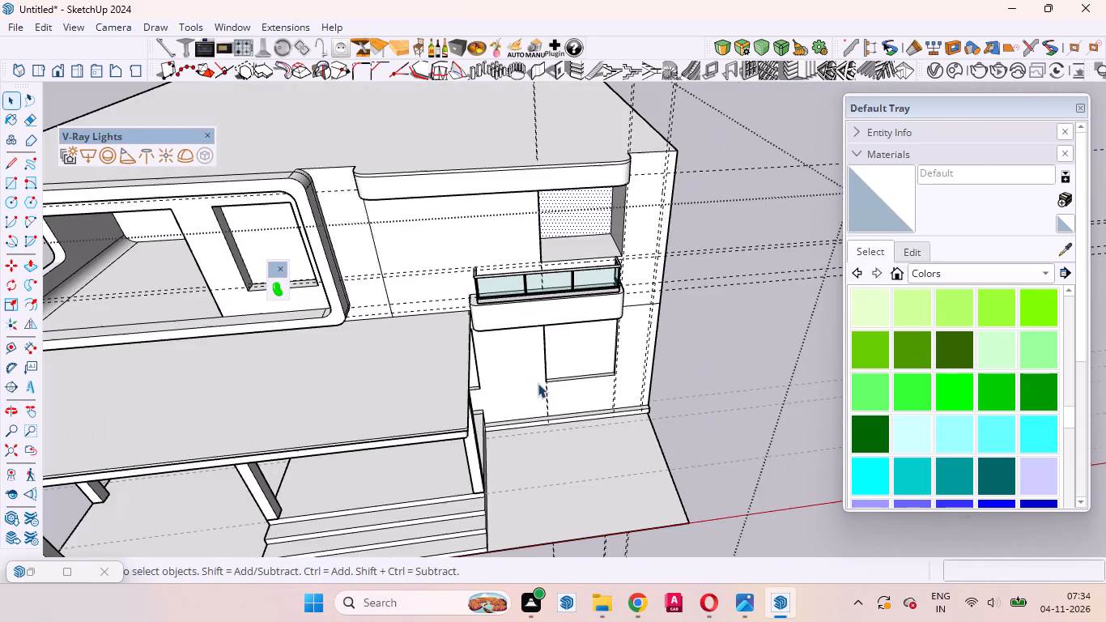
middle_click_drag(502, 303, 764, 309)
scroll(402, 373, "up", 4)
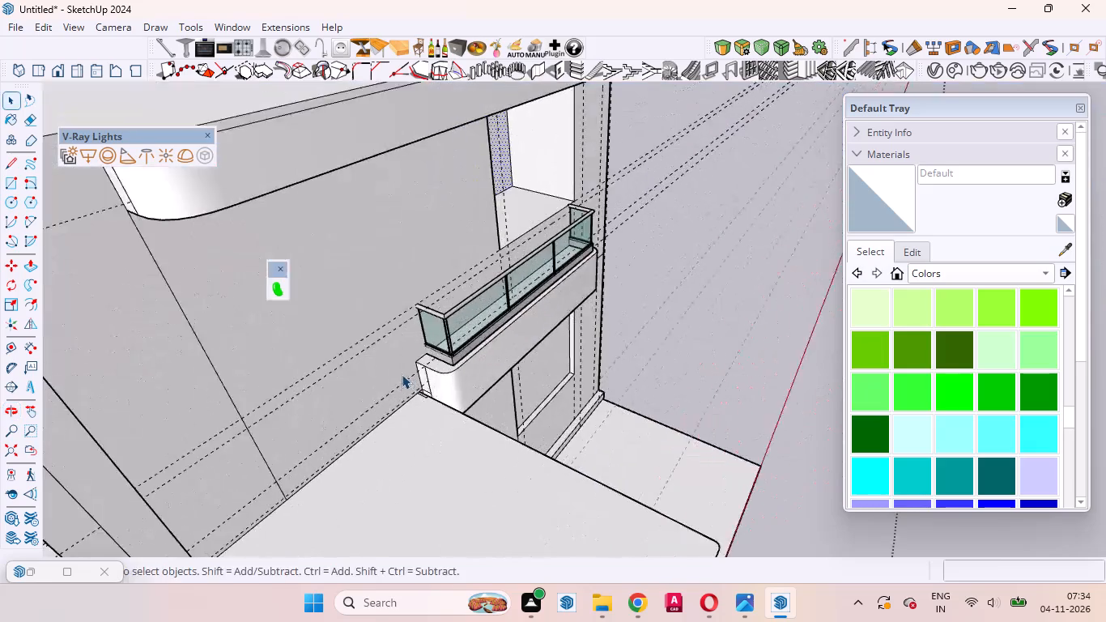
scroll(402, 374, "up", 2)
middle_click_drag(482, 389, 227, 369)
scroll(234, 309, "up", 11)
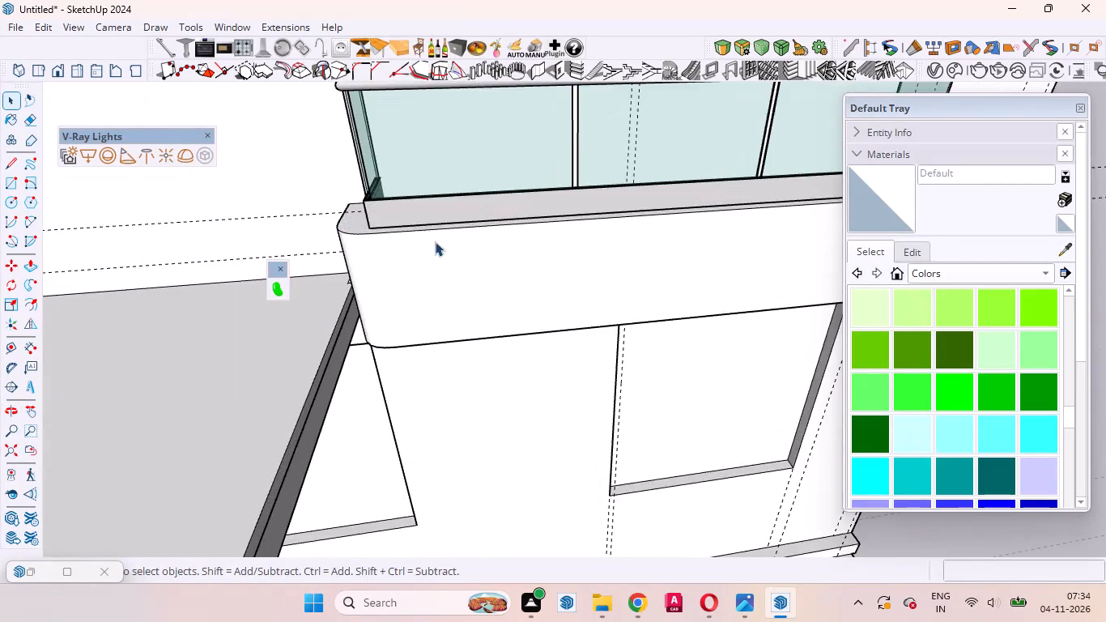
scroll(435, 244, "down", 10)
middle_click_drag(550, 276, 790, 184)
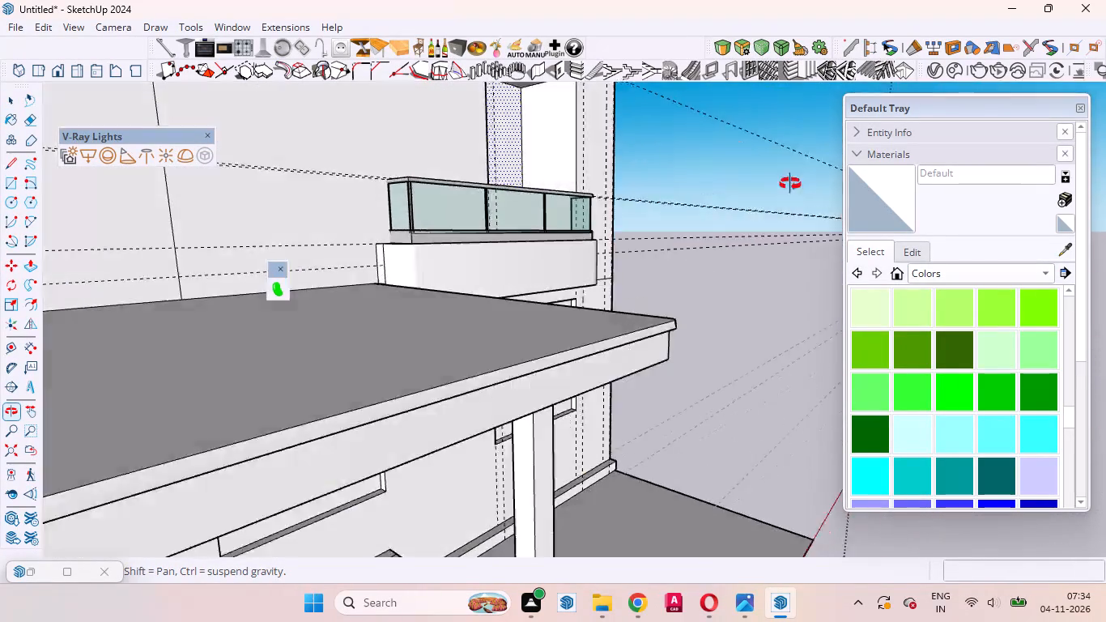
middle_click_drag(790, 184, 810, 198)
middle_click(810, 198)
Scale the glass railing along the red axis by about 1.02, stretching its end nearest the porch roof.
scroll(352, 295, "up", 8)
left_click(445, 243)
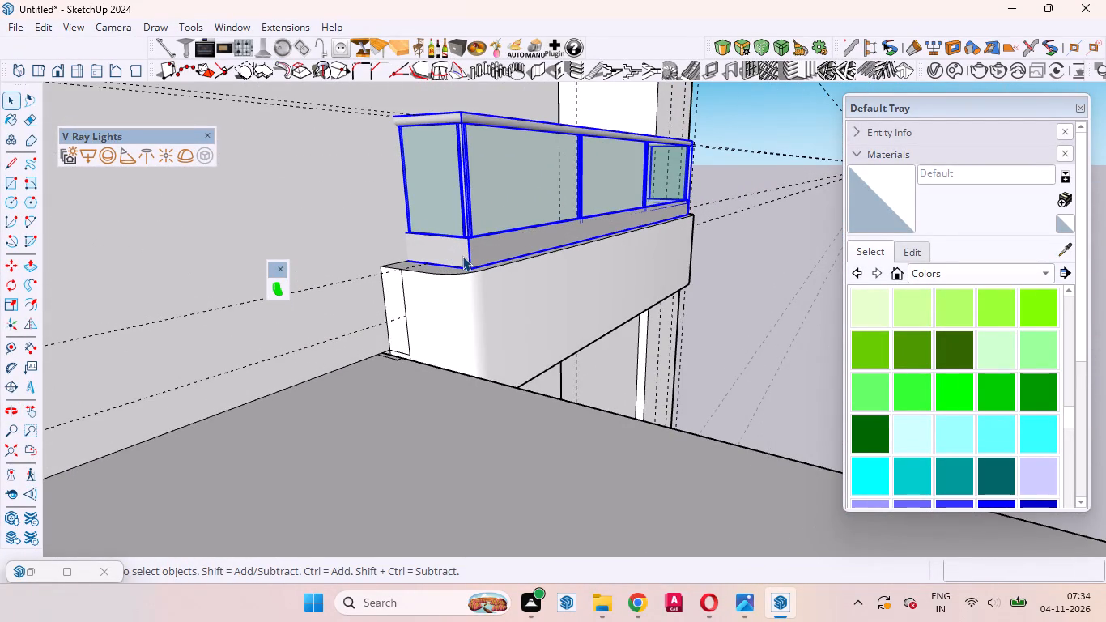
key("s")
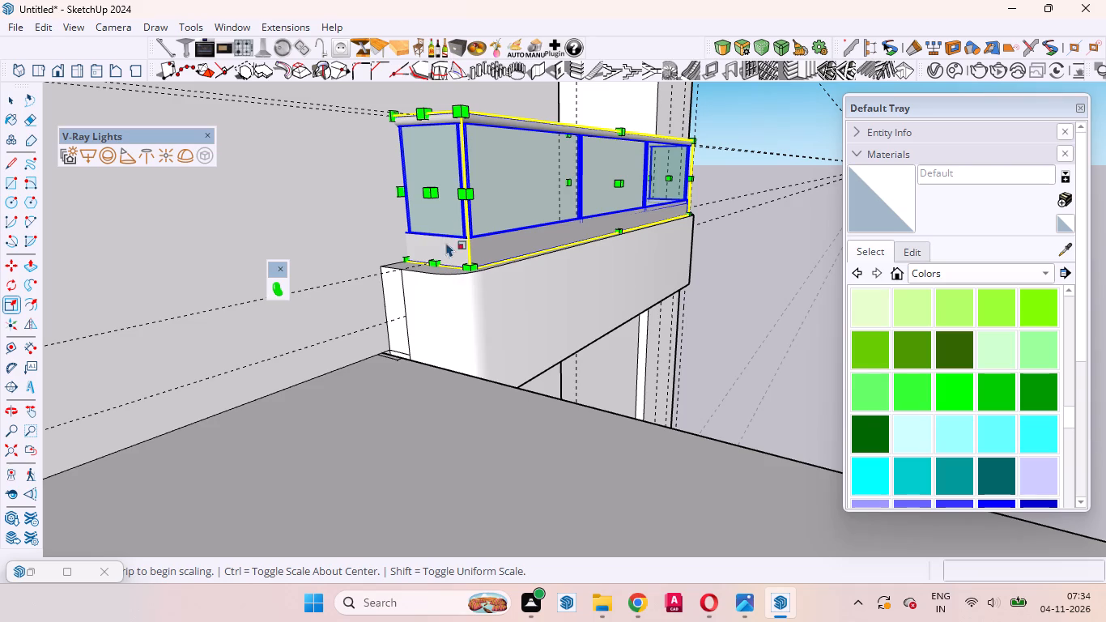
left_click(431, 186)
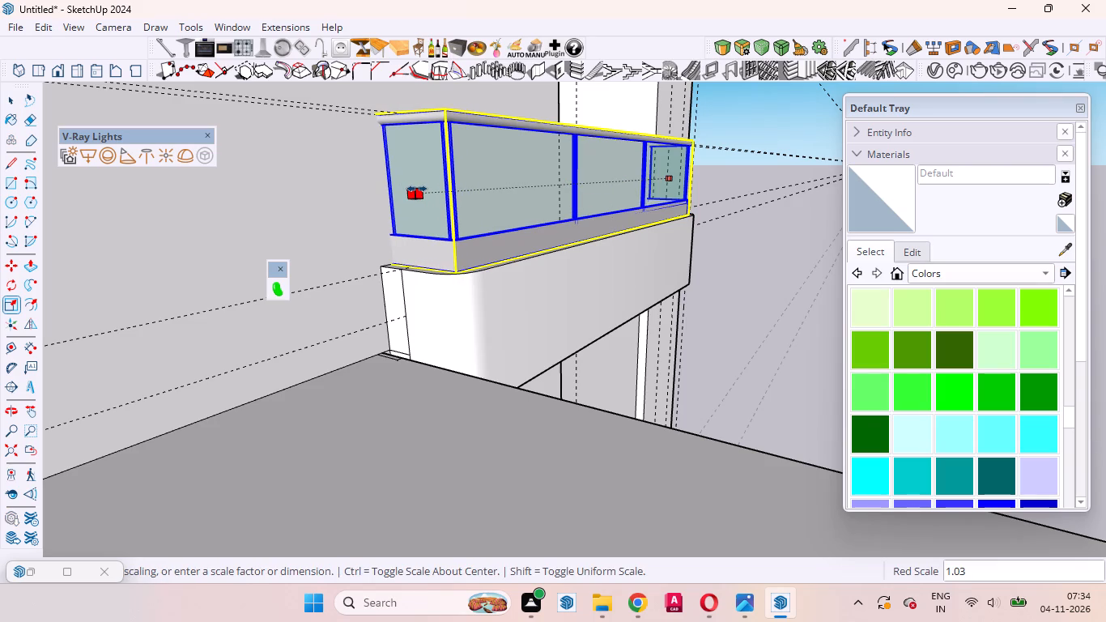
left_click(419, 192)
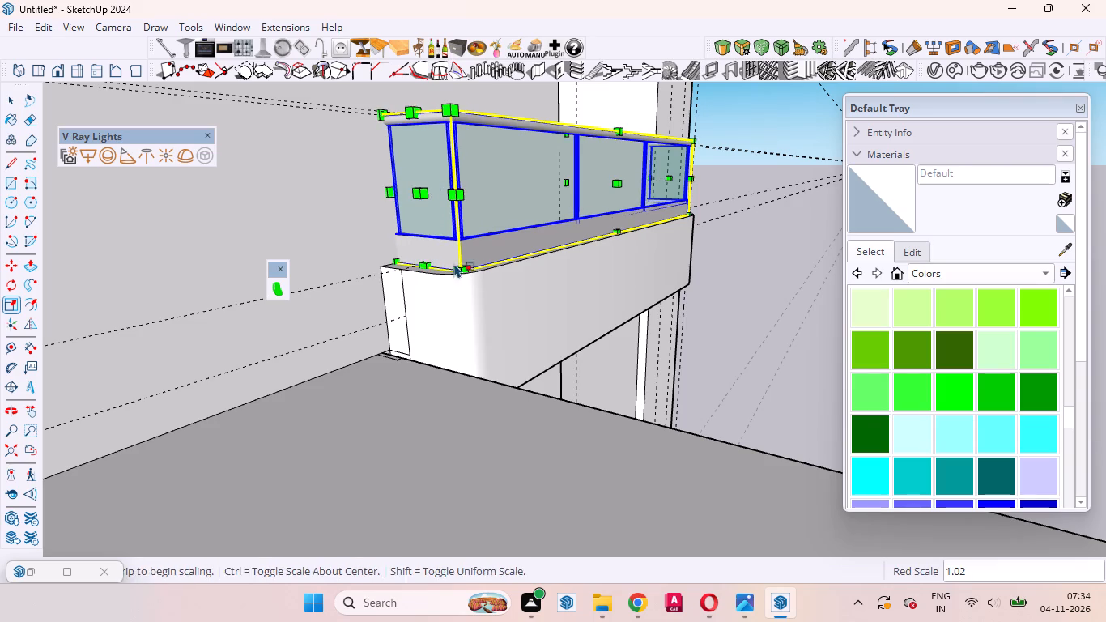
middle_click_drag(454, 279, 157, 289)
scroll(474, 318, "down", 17)
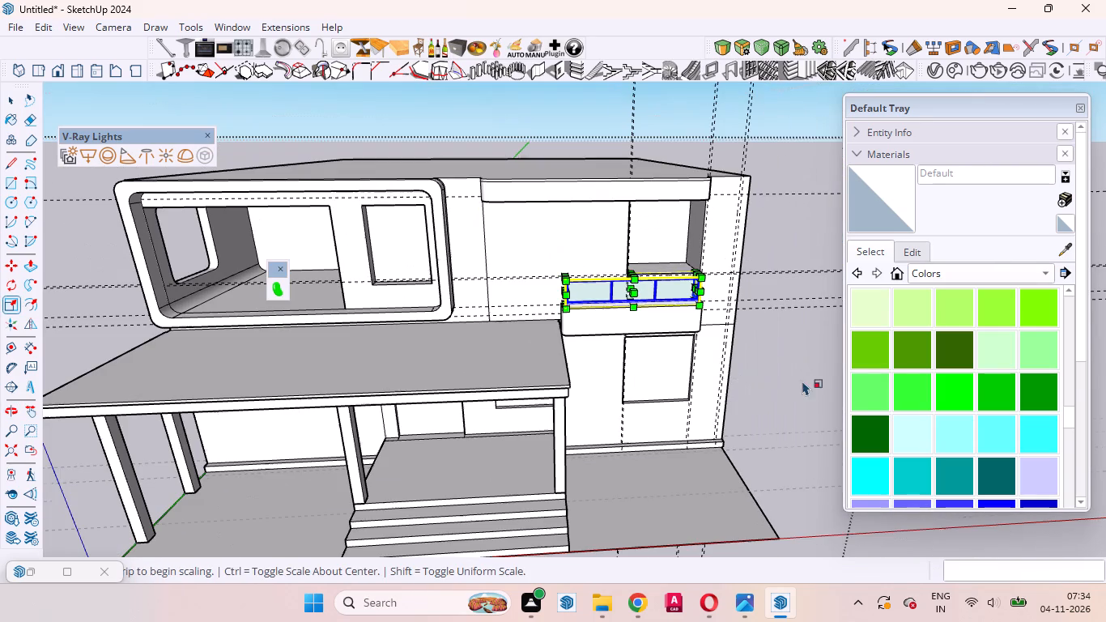
key("space")
left_click(779, 377)
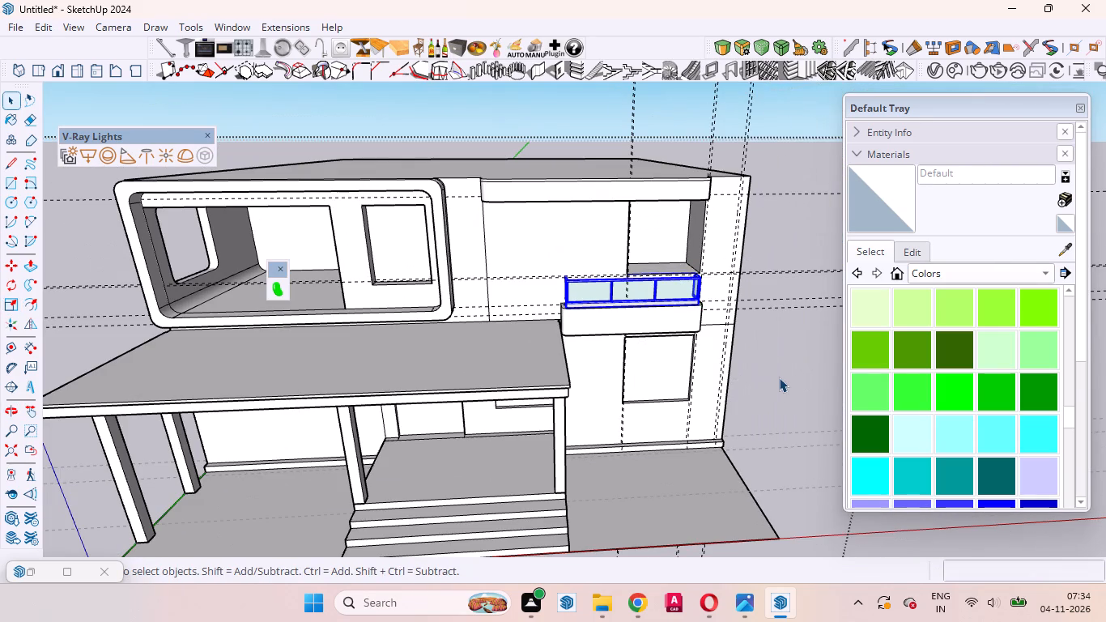
Examine how the stretched glass railing fits along the lower canopy, from above and from the front.
scroll(685, 315, "up", 12)
middle_click_drag(669, 305, 751, 313)
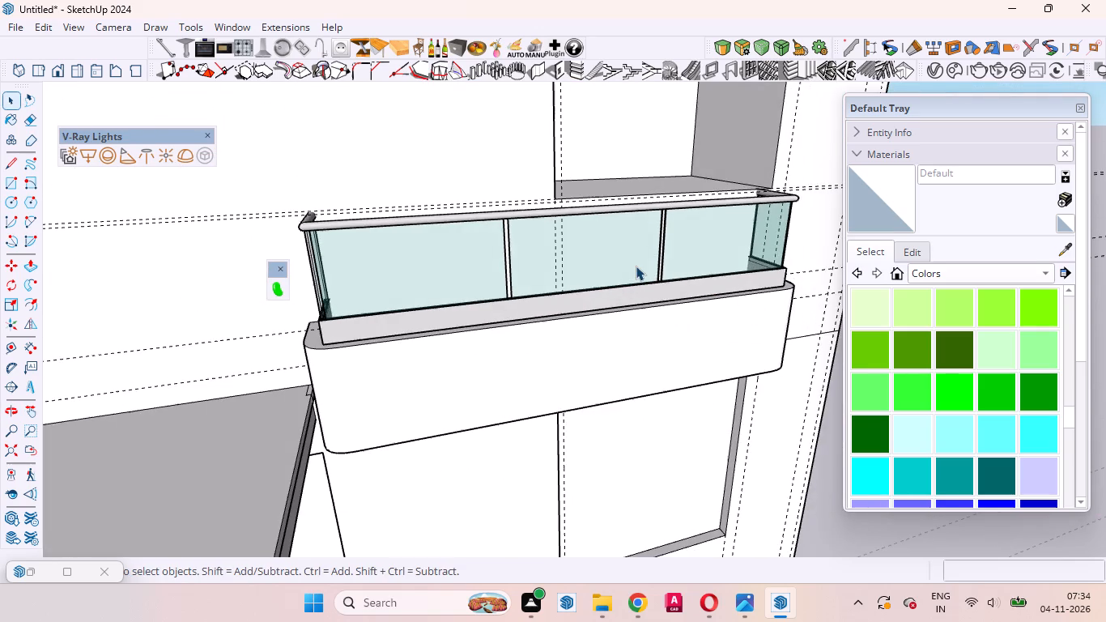
scroll(636, 266, "up", 5)
scroll(535, 341, "down", 6)
middle_click_drag(548, 364, 542, 365)
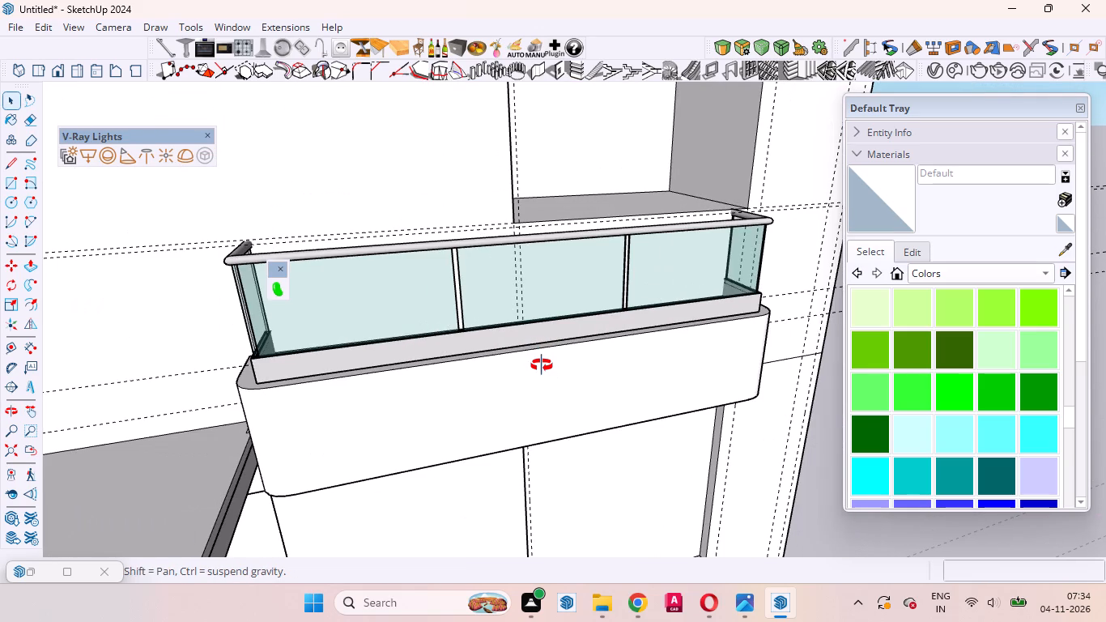
middle_click_drag(542, 365, 492, 427)
scroll(481, 398, "down", 9)
scroll(729, 514, "down", 9)
middle_click_drag(575, 473, 521, 341)
scroll(499, 238, "up", 14)
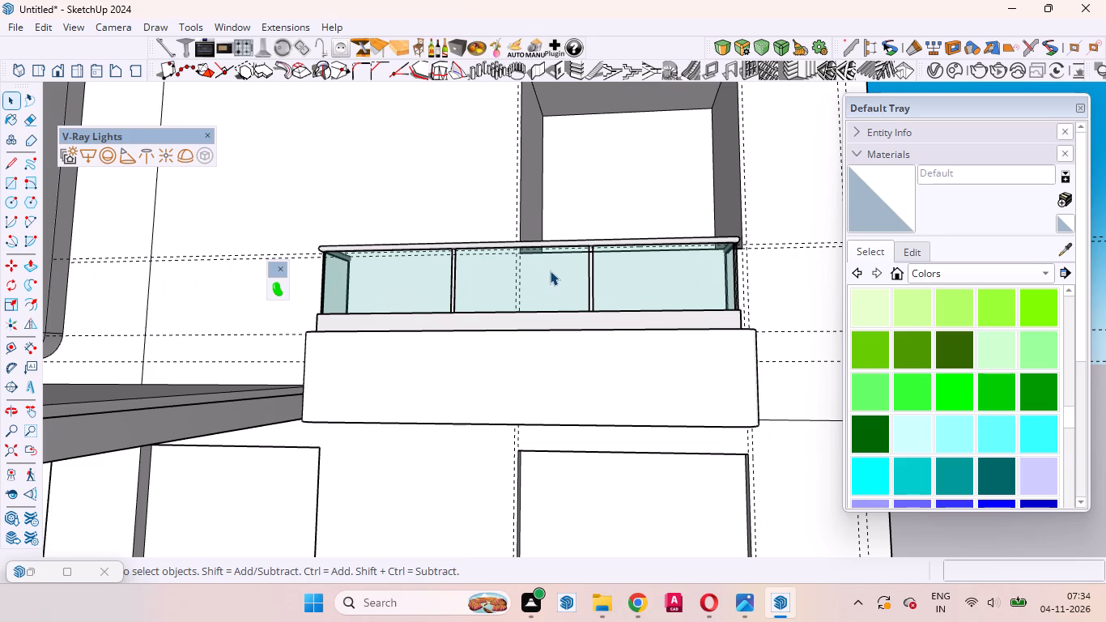
scroll(949, 287, "down", 5)
scroll(949, 308, "up", 1)
Open the railing's base profile for editing and paint its long front face black from the Colors library.
scroll(949, 318, "down", 11)
scroll(927, 418, "down", 5)
scroll(544, 373, "down", 5)
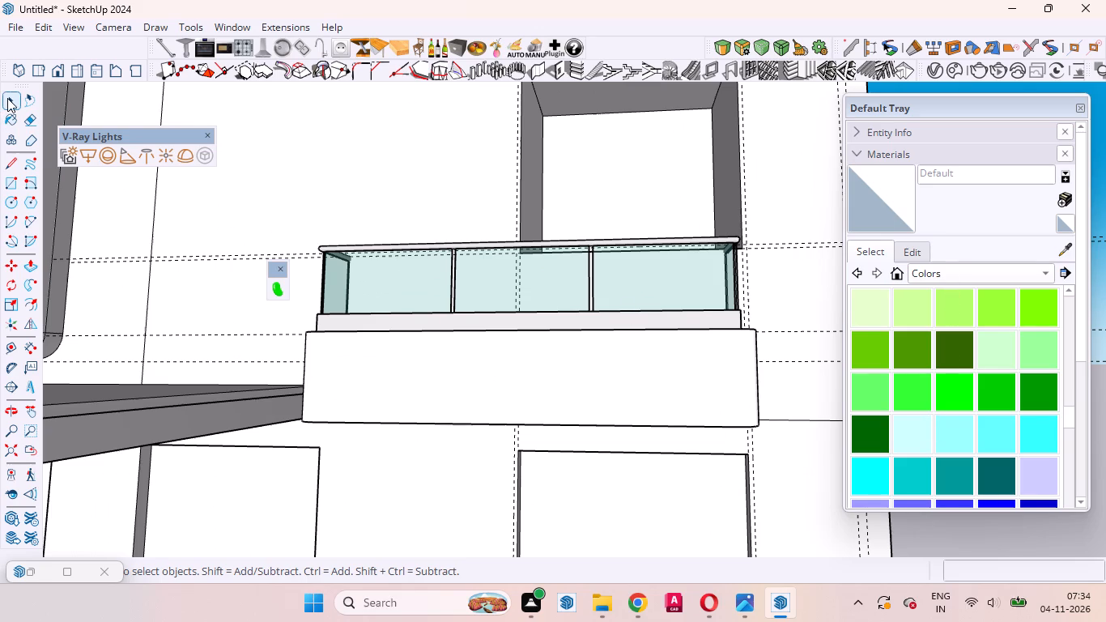
left_click(7, 98)
scroll(699, 375, "down", 9)
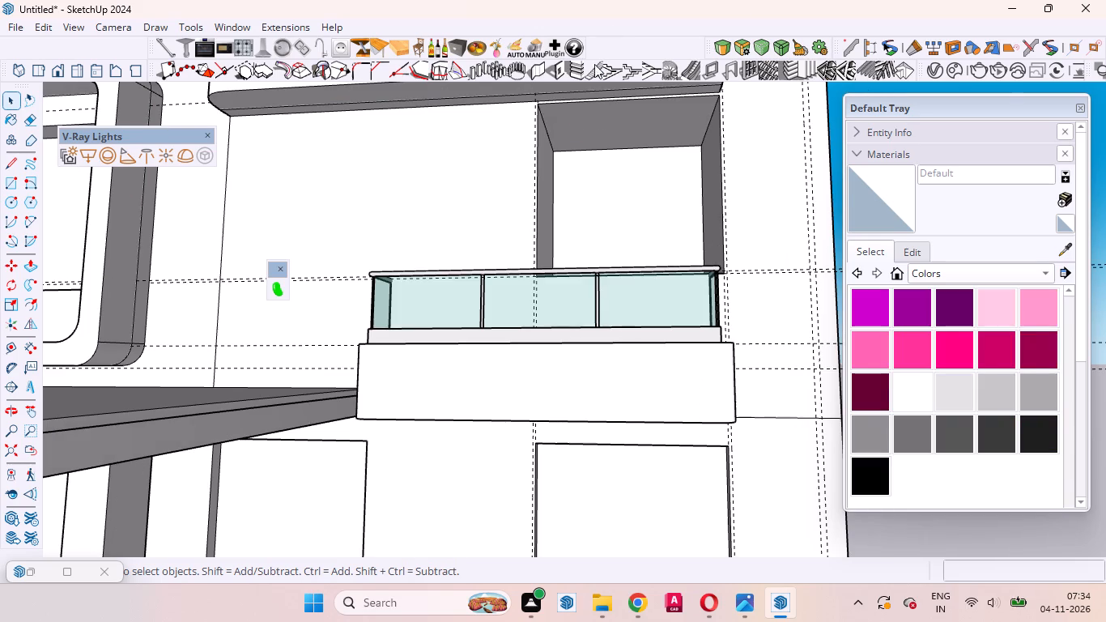
scroll(556, 164, "up", 5)
scroll(542, 526, "up", 4)
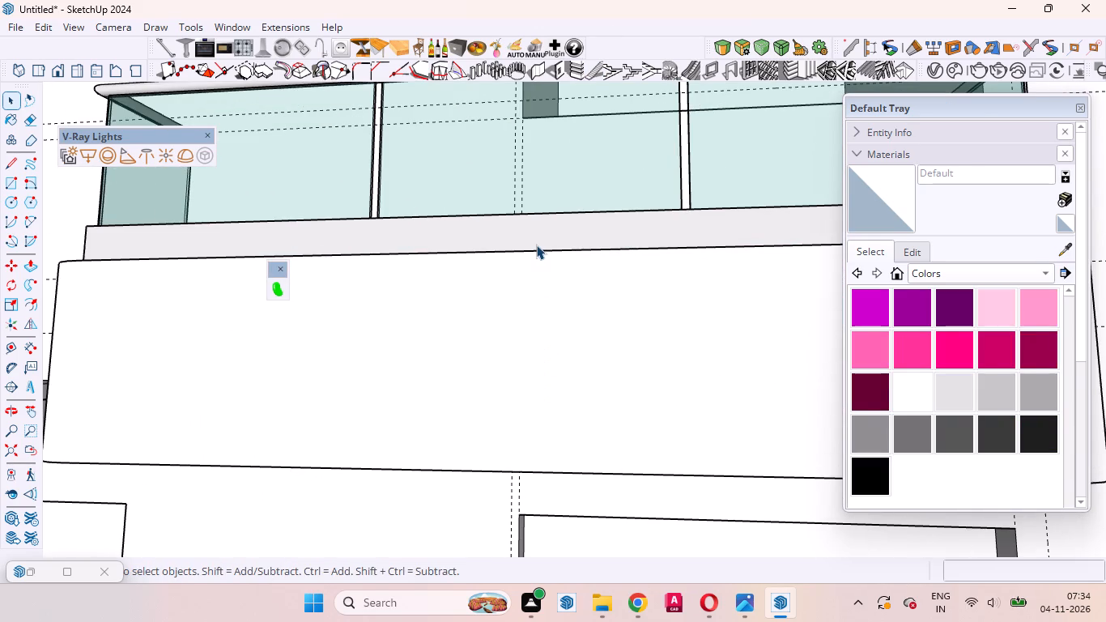
double_click(536, 245)
left_click(534, 241)
double_click(534, 241)
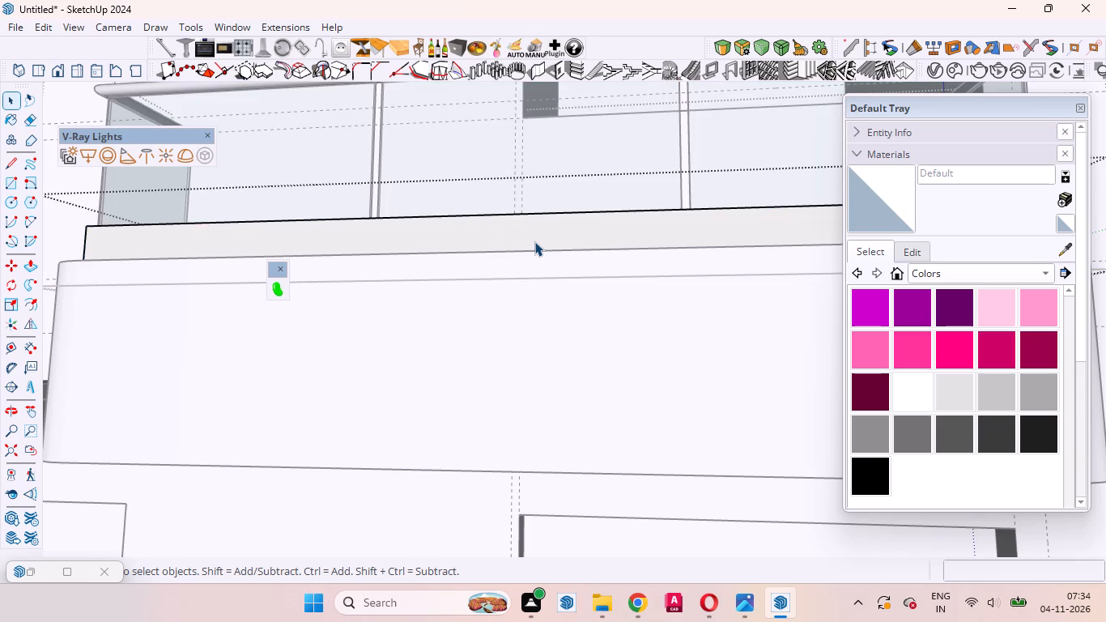
left_click(534, 241)
left_click(859, 462)
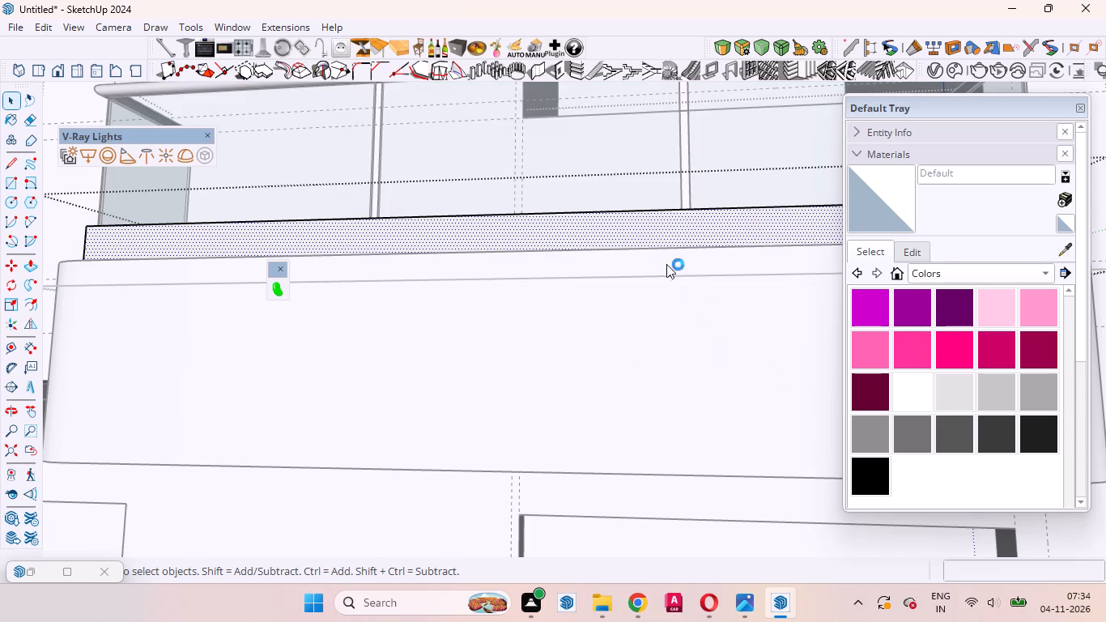
left_click(607, 225)
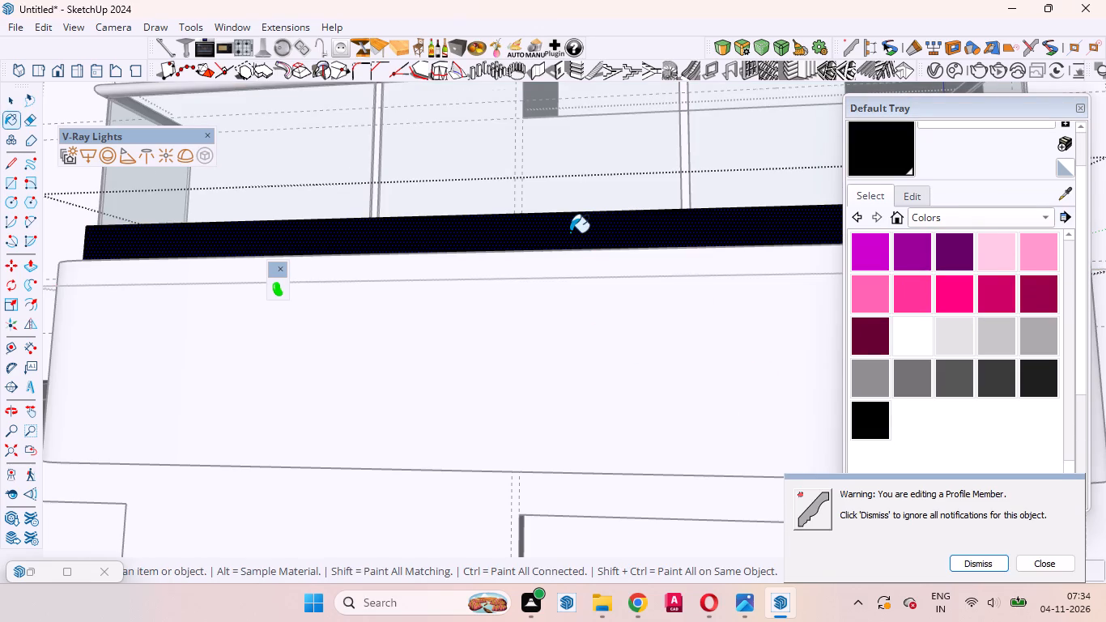
Paint the narrow top strips along the front run of the railing's base black.
scroll(570, 232, "up", 4)
middle_click_drag(566, 249, 785, 479)
scroll(567, 269, "up", 1)
scroll(504, 194, "up", 2)
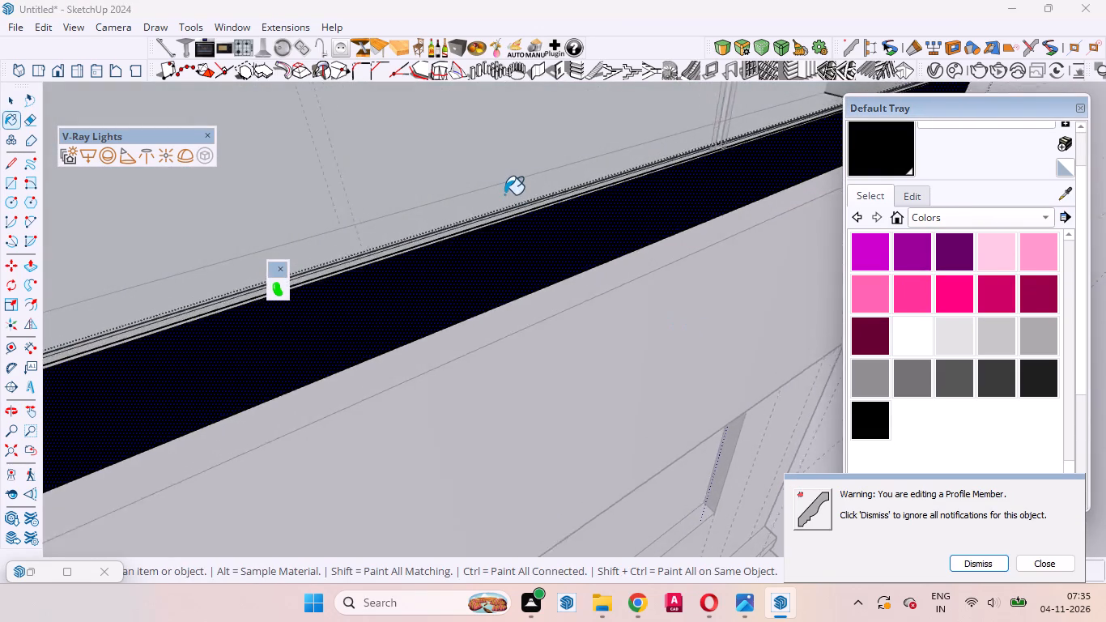
scroll(504, 194, "up", 17)
left_click(513, 236)
left_click(534, 259)
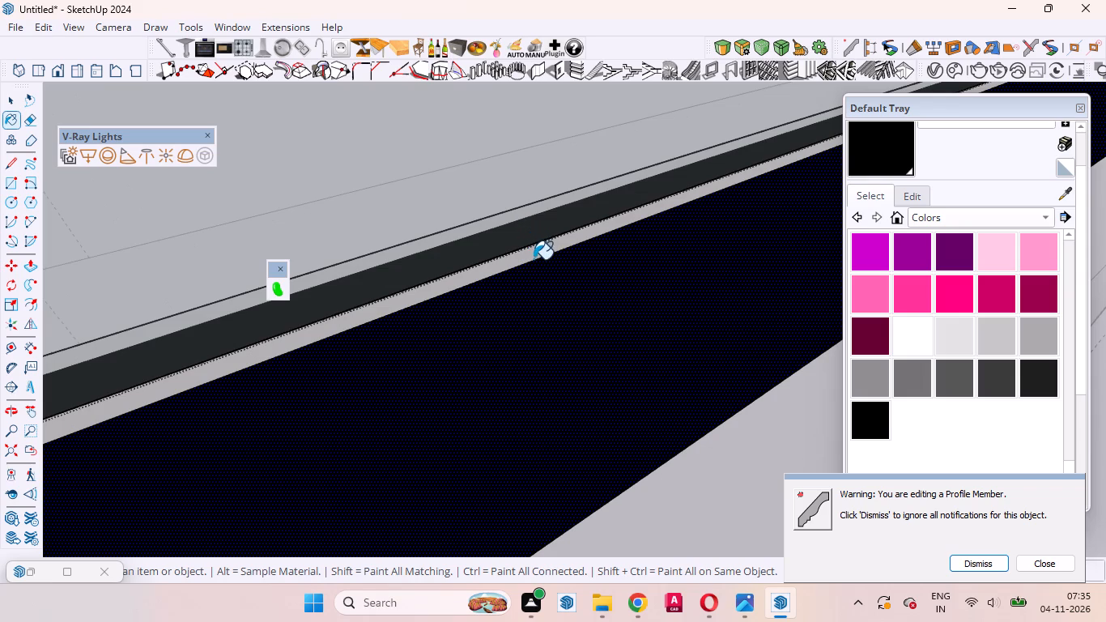
left_click(528, 250)
left_click(489, 221)
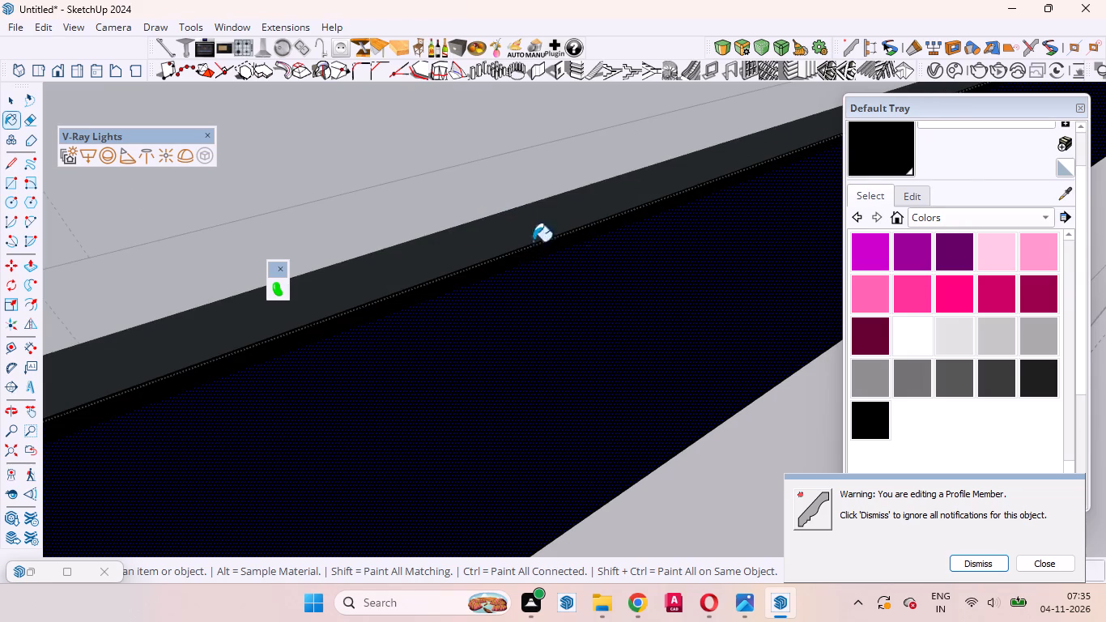
Paint the outer side face and outer top strip of the base black on the short run near the house's outer corner.
middle_click_drag(597, 308, 496, 297)
scroll(493, 295, "down", 20)
scroll(493, 295, "down", 3)
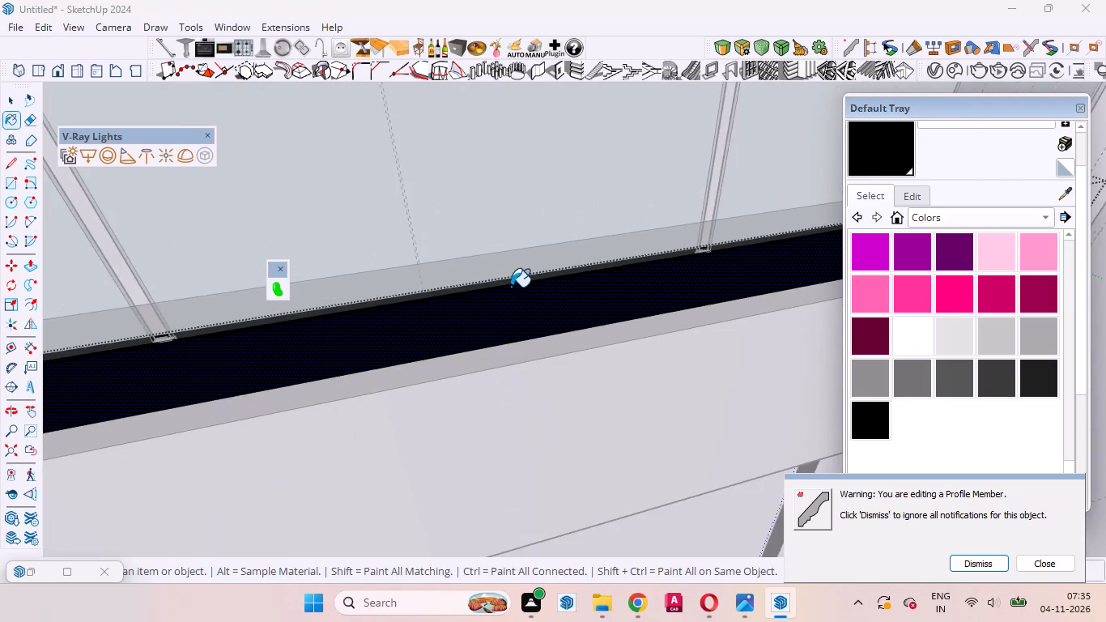
scroll(511, 287, "down", 15)
scroll(650, 260, "up", 17)
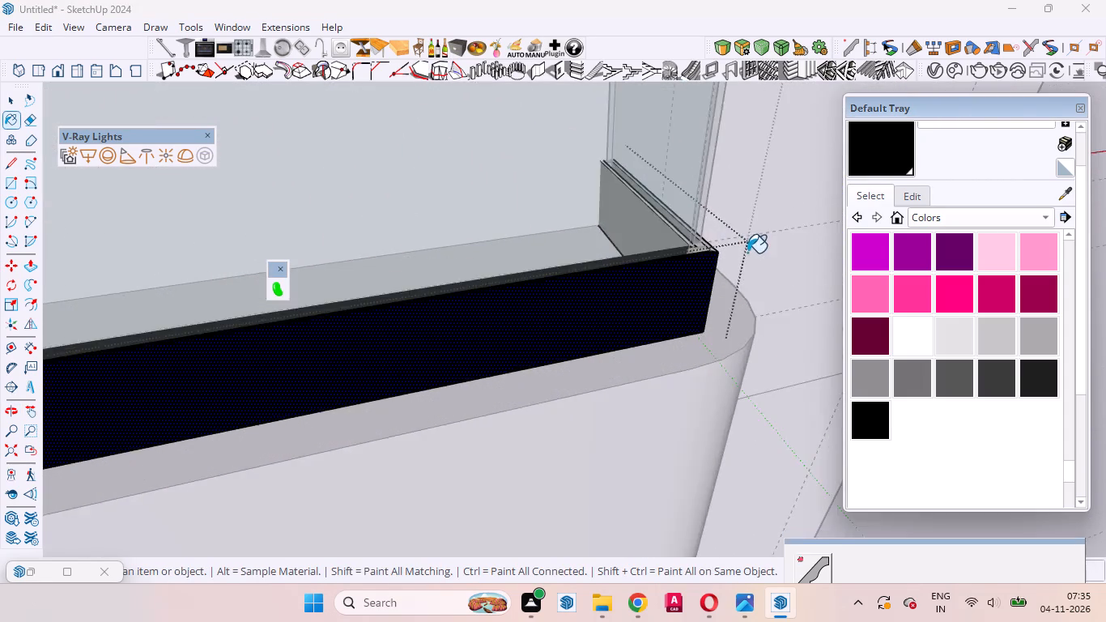
scroll(747, 253, "up", 8)
scroll(626, 235, "down", 4)
left_click(530, 211)
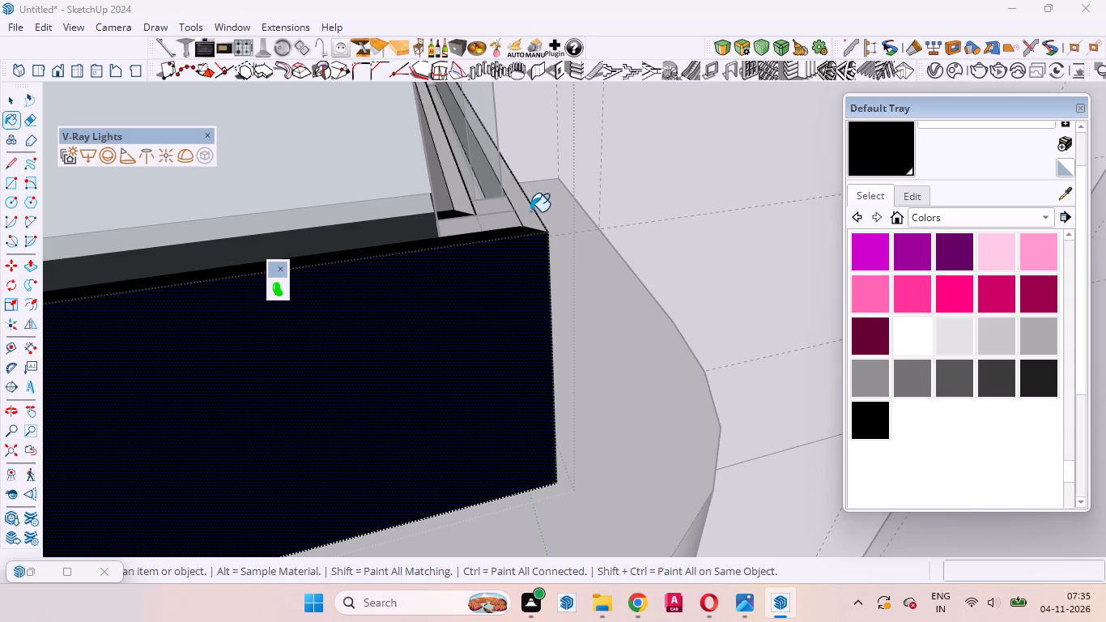
middle_click_drag(575, 235, 308, 273)
scroll(308, 273, "up", 1)
left_click(368, 250)
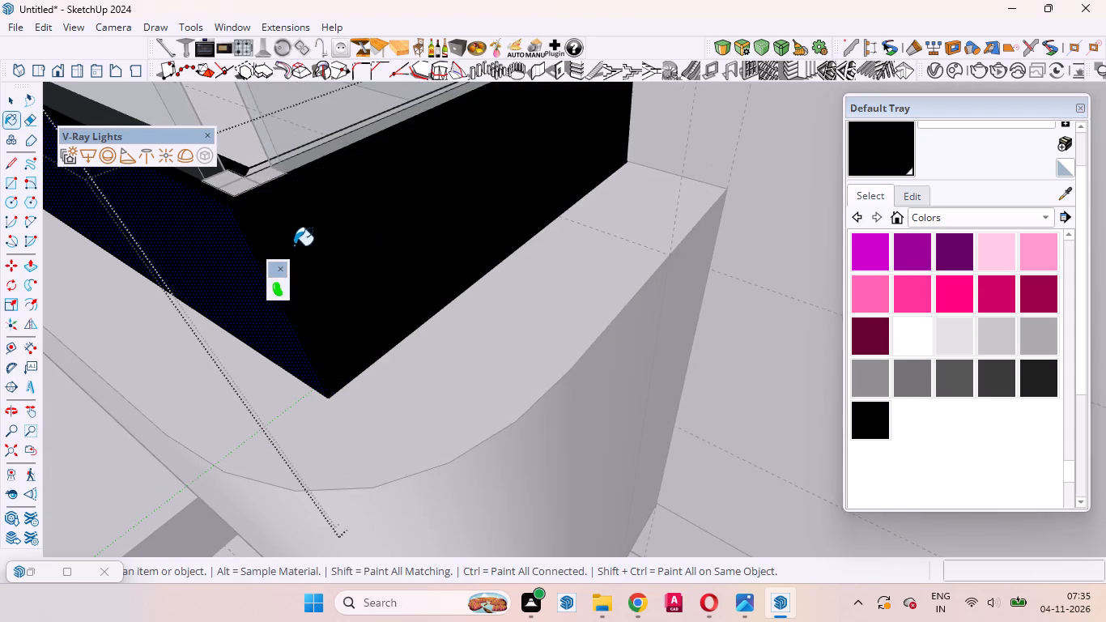
Paint the inner top strip of the base black at the corner of that same short run.
middle_click_drag(283, 226, 500, 245)
scroll(234, 320, "up", 8)
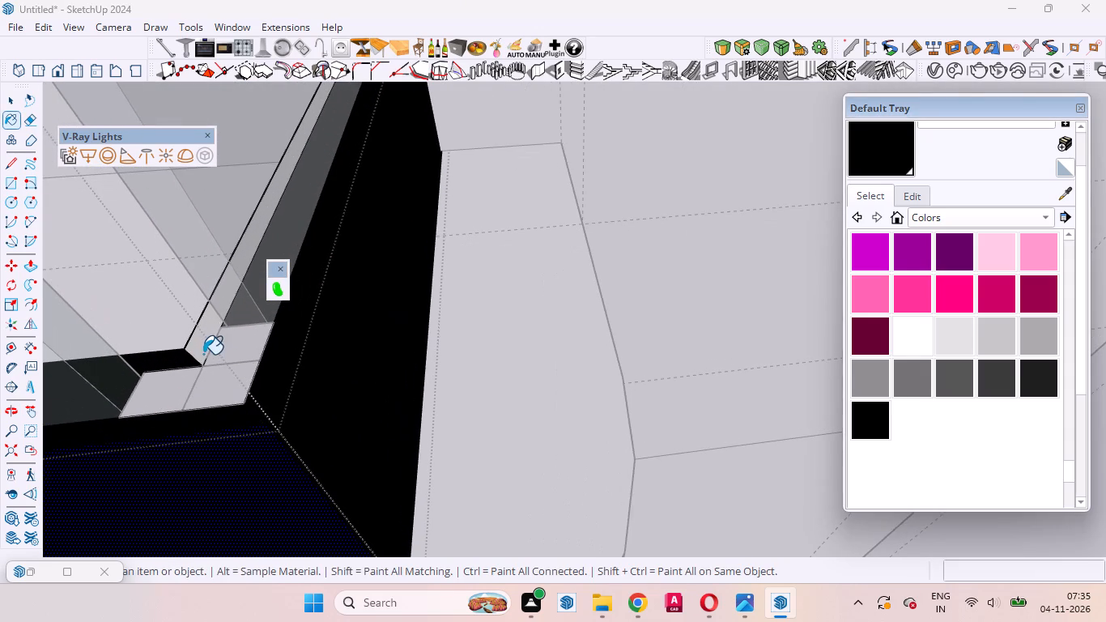
left_click(203, 354)
scroll(191, 401, "up", 4)
left_click(211, 381)
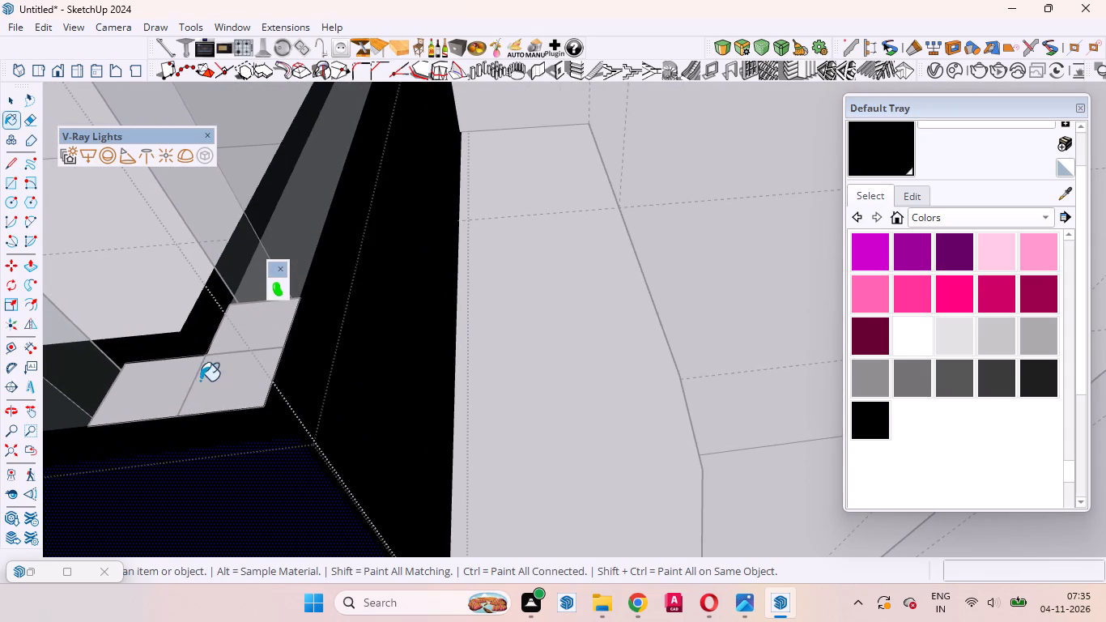
Paint the inner face of the base black on the short run near the house's outer corner, and restore the previous view.
middle_click_drag(247, 390, 540, 343)
scroll(532, 337, "down", 10)
middle_click_drag(332, 260, 355, 279)
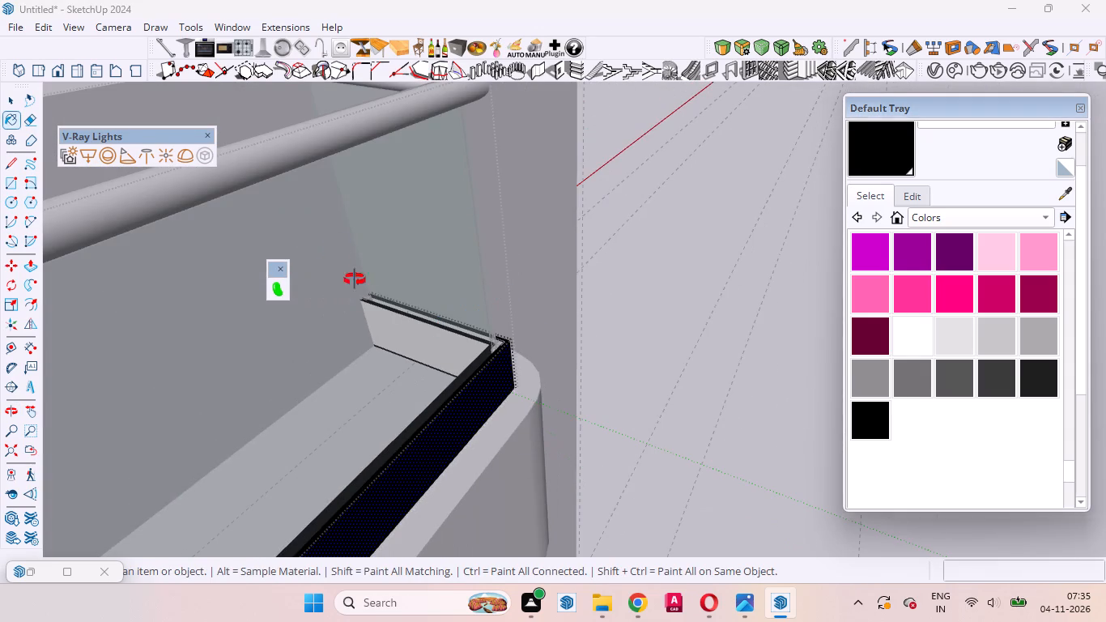
middle_click_drag(355, 279, 660, 313)
scroll(651, 310, "up", 1)
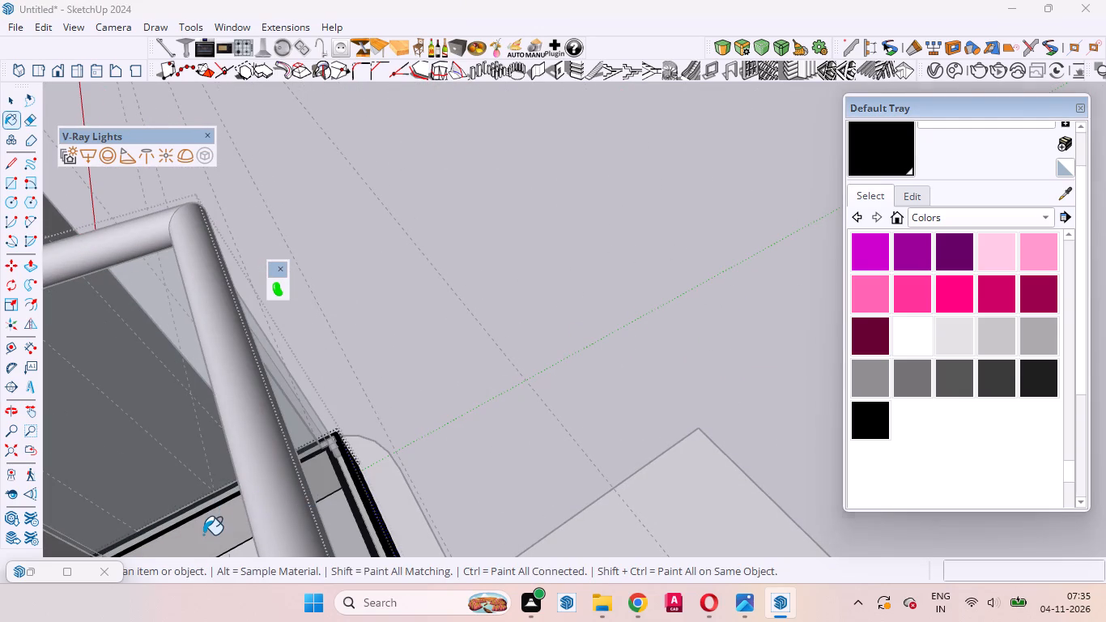
left_click(203, 535)
scroll(428, 339, "down", 16)
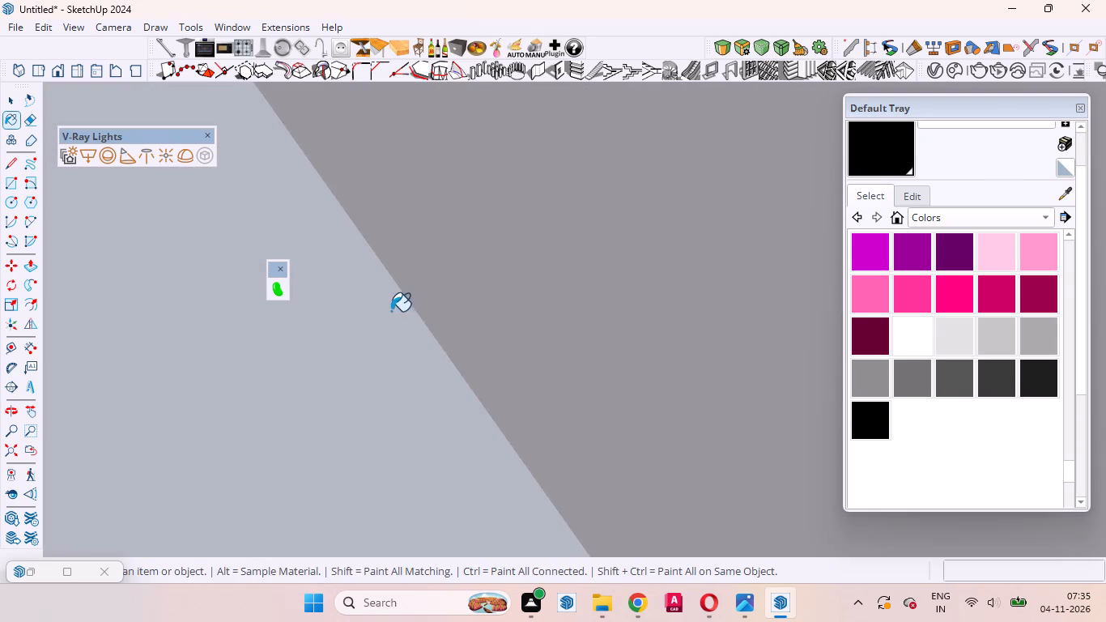
scroll(391, 311, "down", 1)
left_click(24, 442)
Paint the inner side face and inner top strip of the base black on the railing's other short run, and restore the previous view.
middle_click_drag(700, 395, 601, 446)
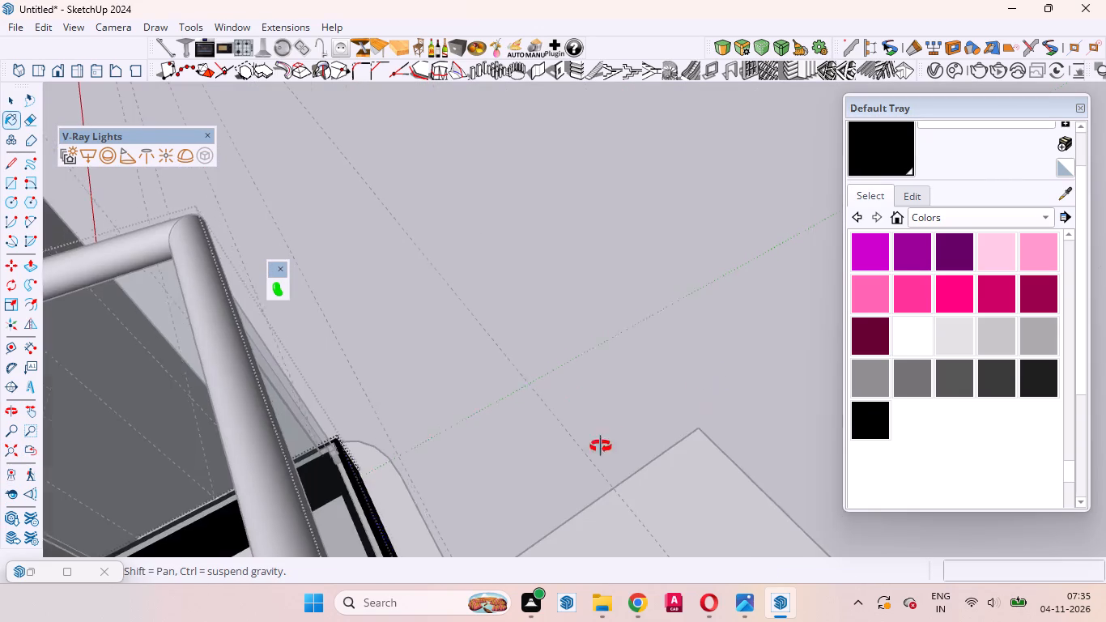
middle_click_drag(601, 446, 355, 477)
scroll(435, 350, "down", 5)
scroll(445, 242, "down", 7)
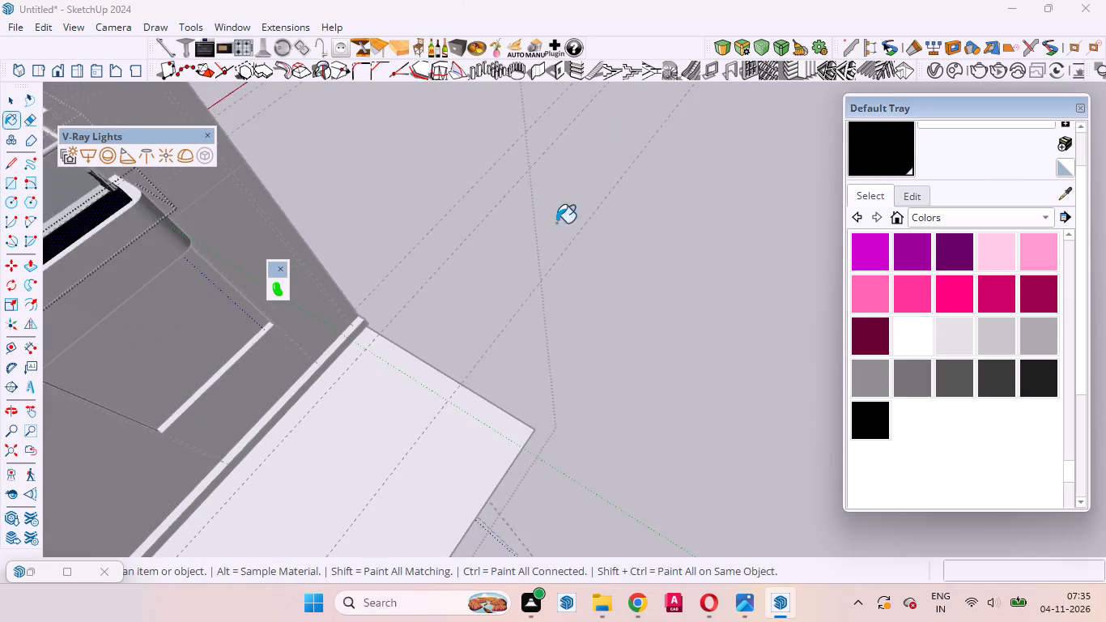
scroll(556, 223, "down", 20)
scroll(556, 223, "down", 4)
scroll(303, 275, "up", 4)
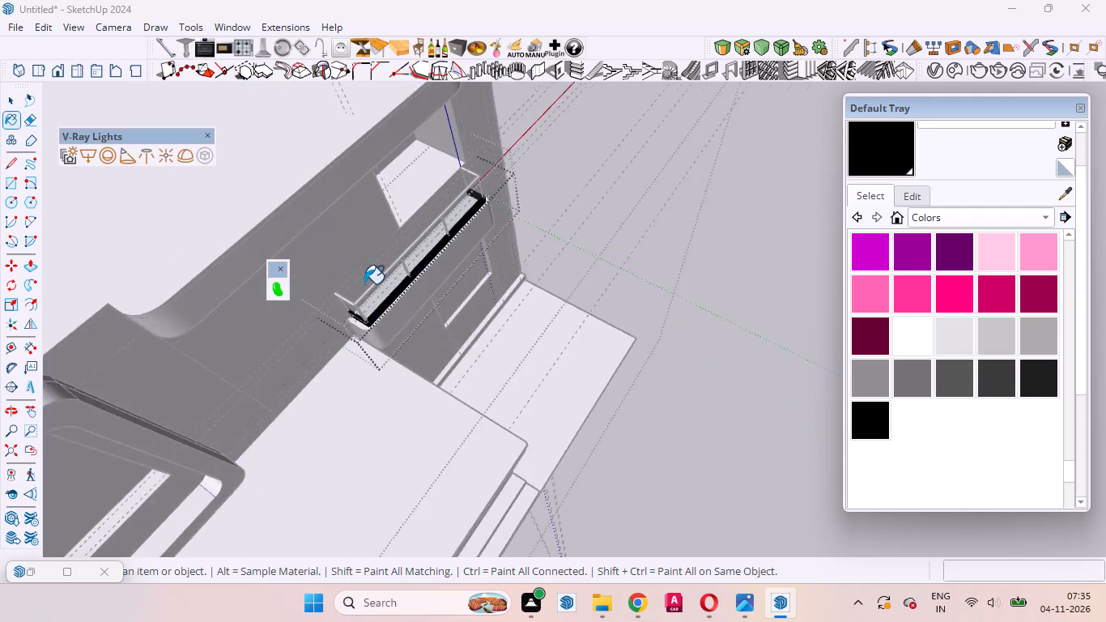
scroll(364, 283, "up", 20)
scroll(364, 283, "up", 9)
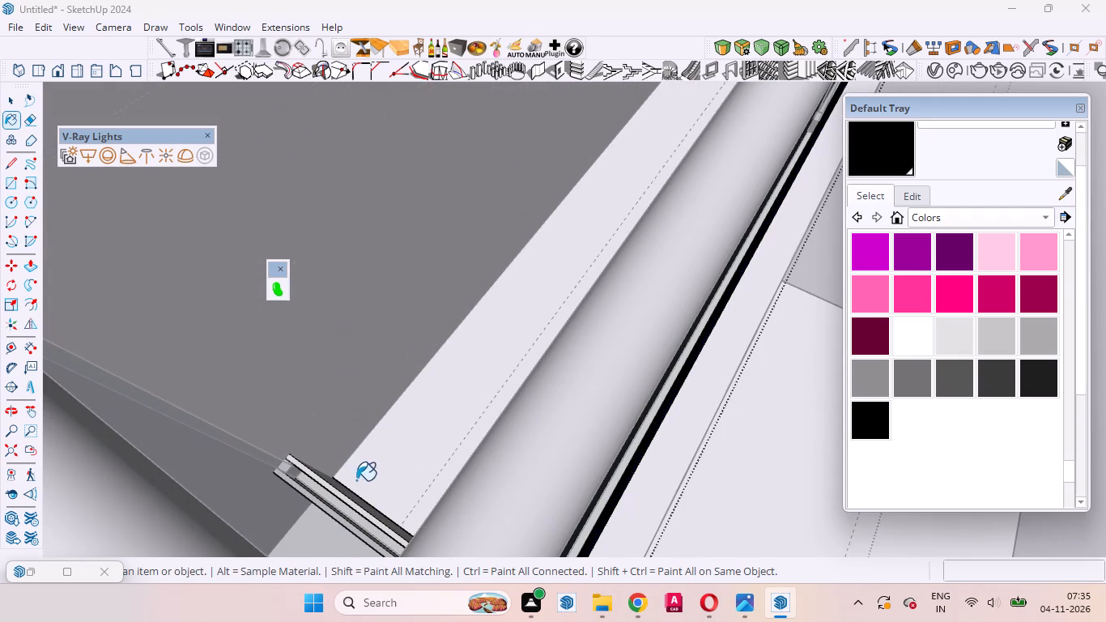
left_click(353, 503)
scroll(353, 503, "up", 15)
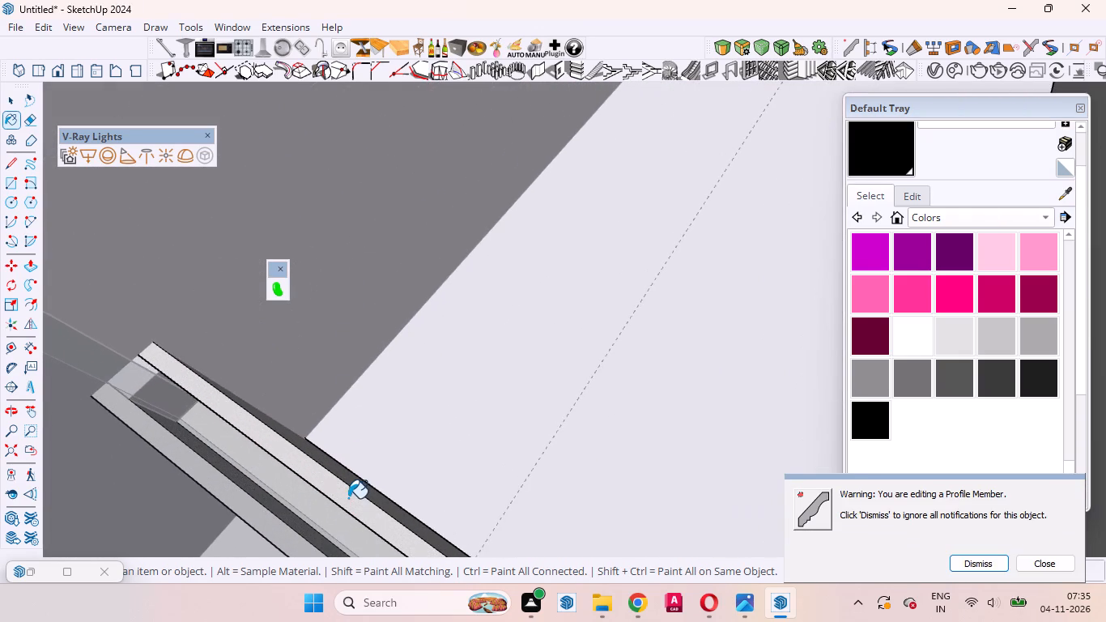
left_click(348, 497)
scroll(348, 485, "up", 5)
left_click(349, 475)
scroll(347, 464, "down", 8)
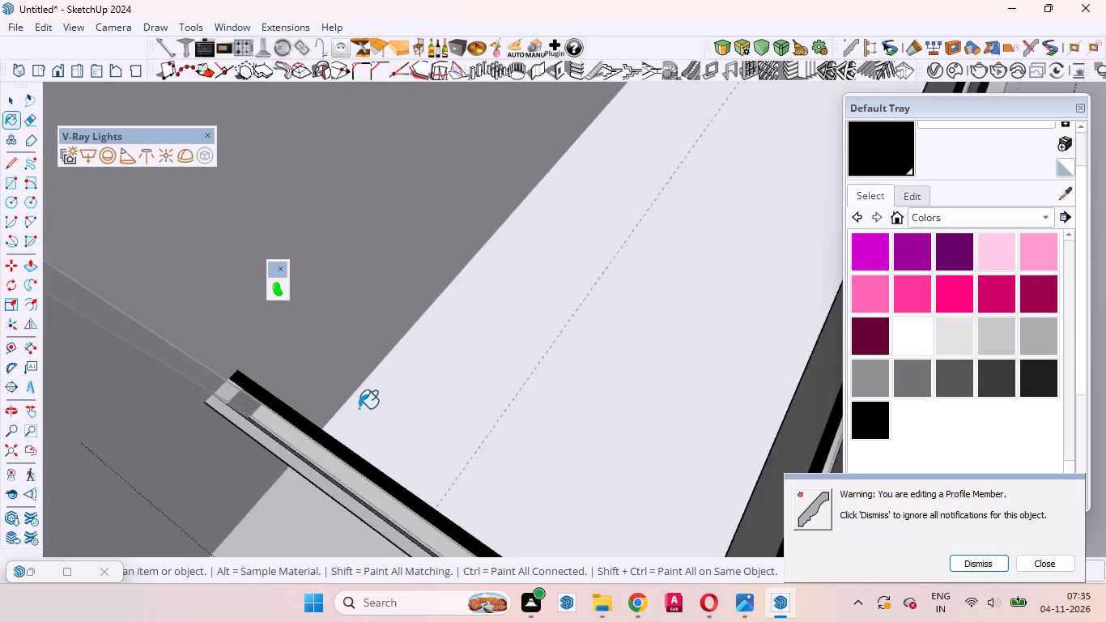
scroll(359, 408, "down", 7)
scroll(359, 404, "down", 20)
scroll(359, 404, "down", 6)
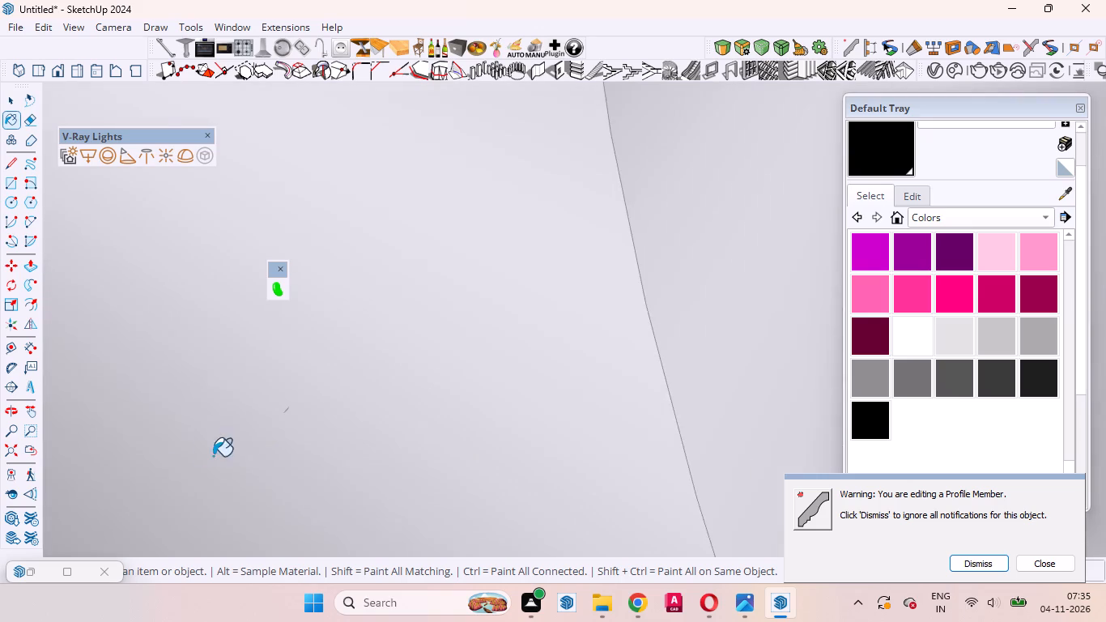
left_click(25, 455)
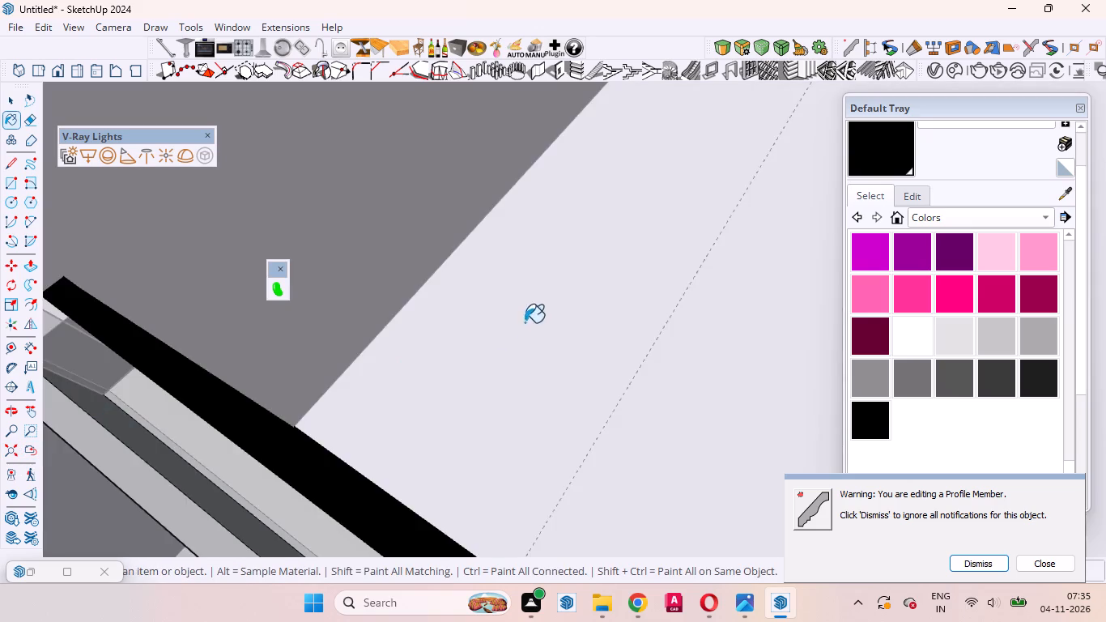
Examine the outer face of the base on the short run away from the house's outer corner, starting from the front view.
scroll(526, 315, "down", 9)
middle_click_drag(423, 449, 570, 131)
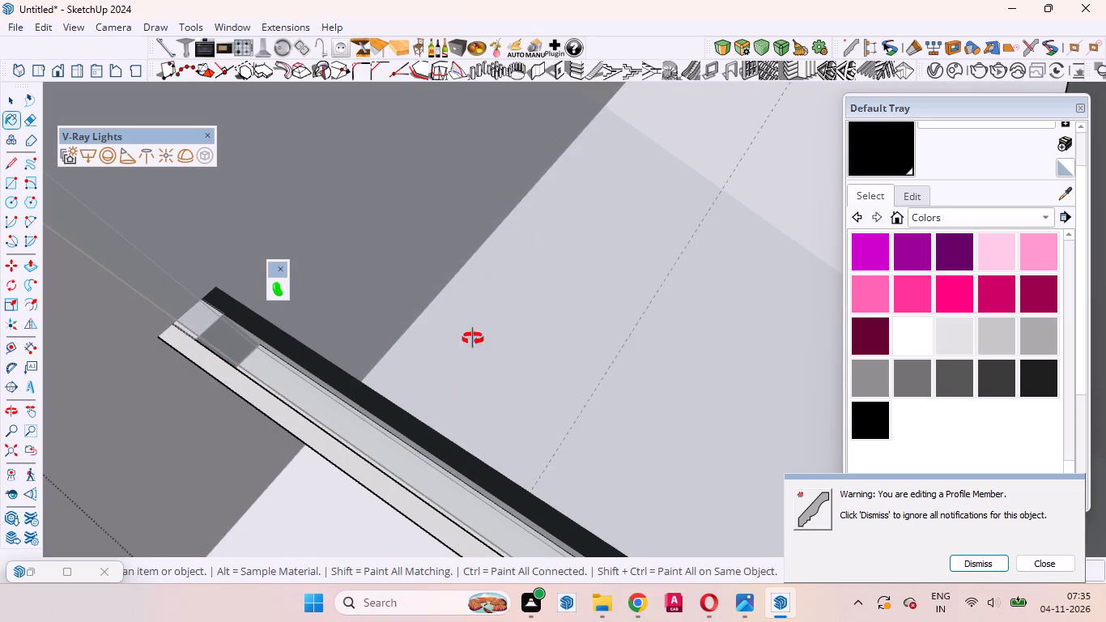
middle_click_drag(420, 421, 528, 220)
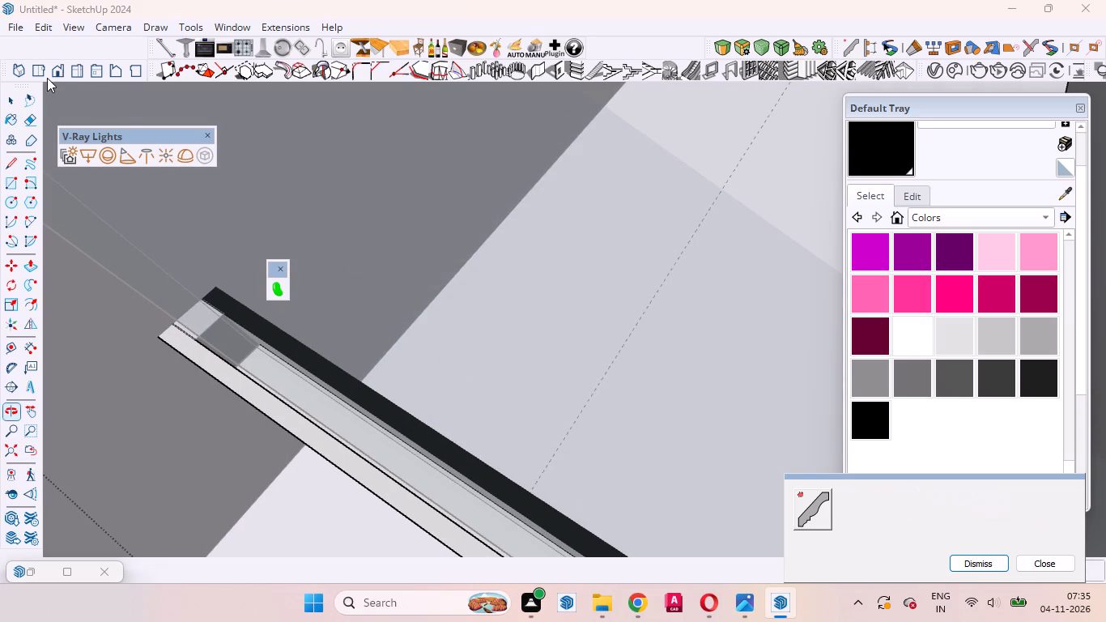
left_click(51, 75)
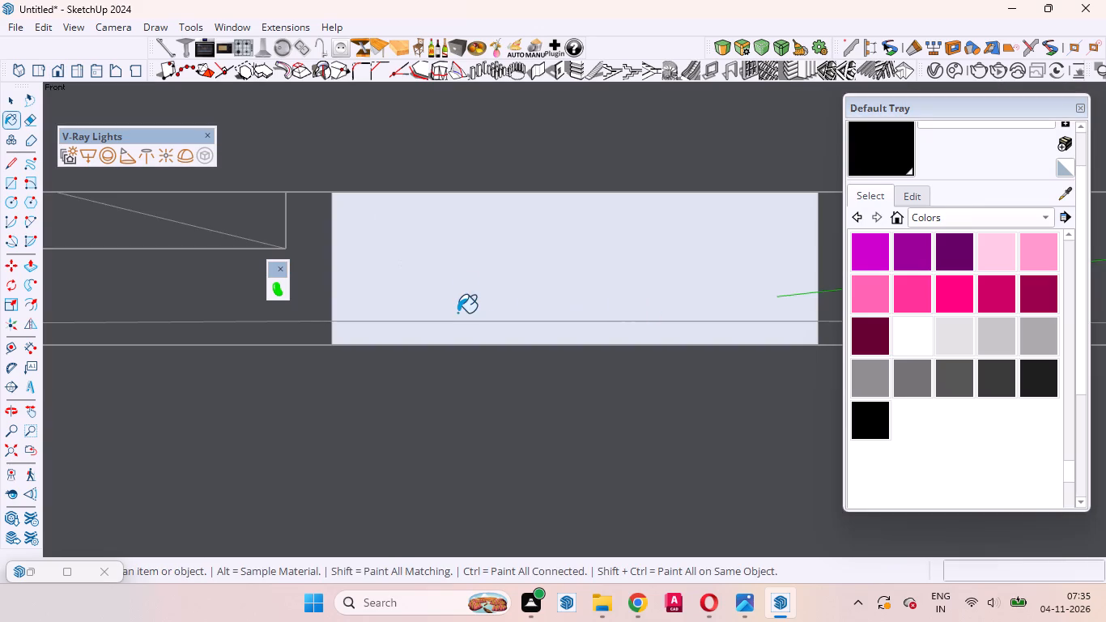
scroll(457, 313, "down", 20)
scroll(457, 313, "down", 5)
scroll(457, 300, "up", 1)
scroll(457, 300, "down", 14)
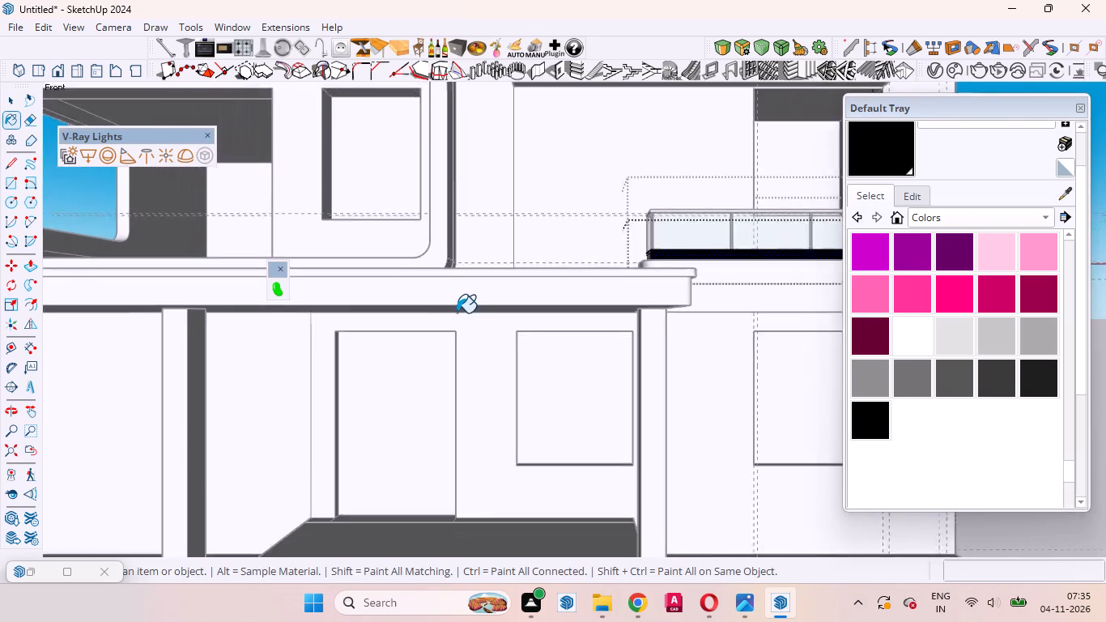
scroll(457, 313, "down", 7)
scroll(619, 261, "up", 11)
scroll(491, 315, "up", 13)
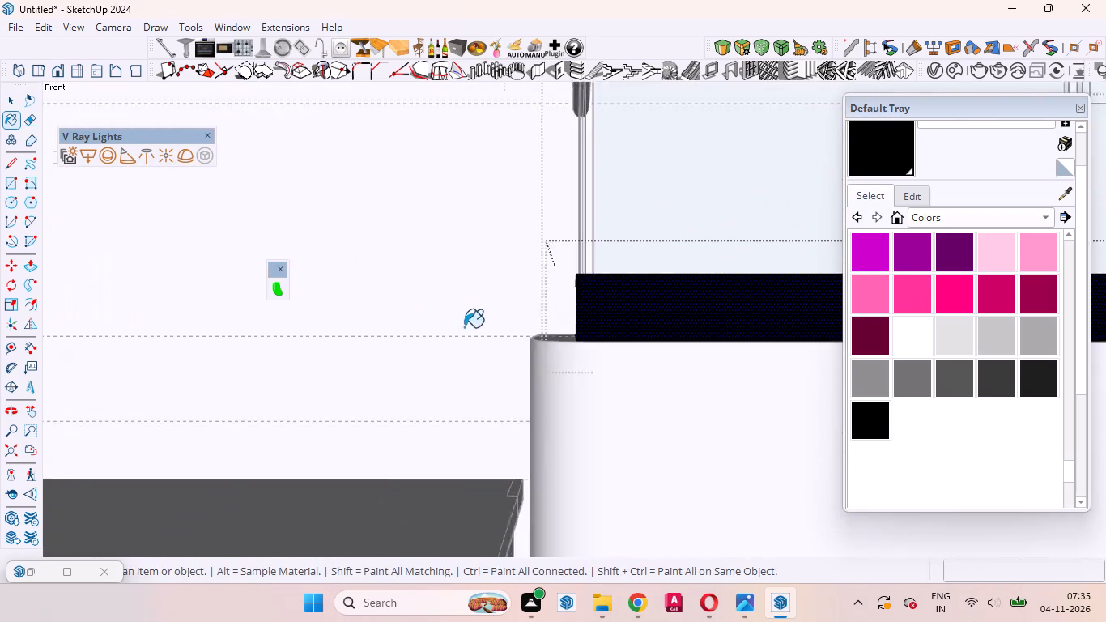
scroll(464, 327, "up", 5)
middle_click_drag(496, 307, 704, 368)
middle_click(705, 368)
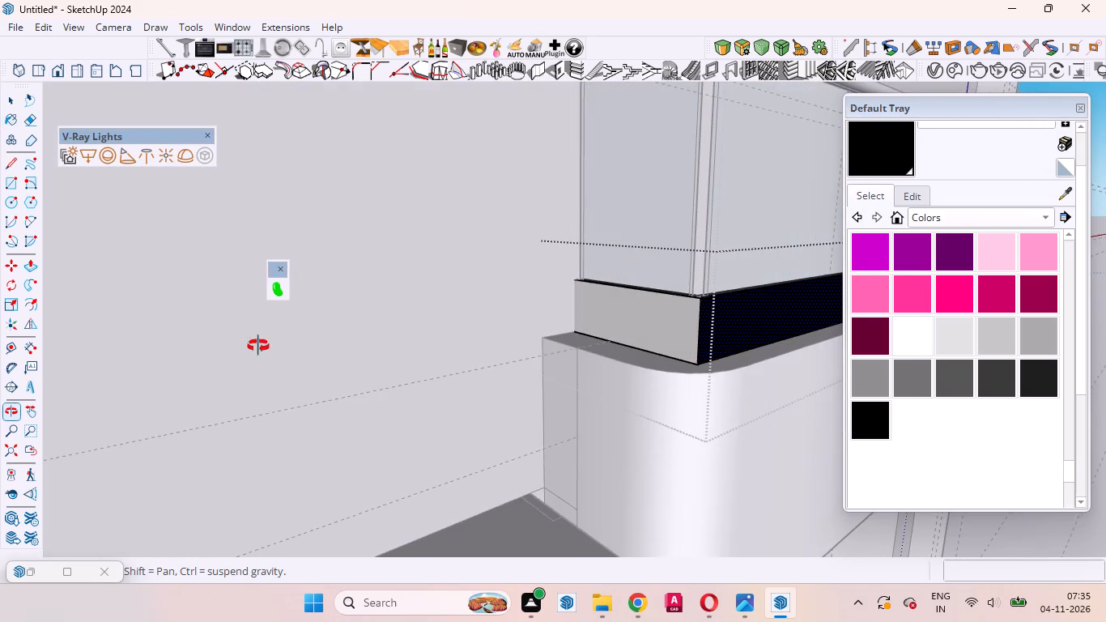
left_click(730, 347)
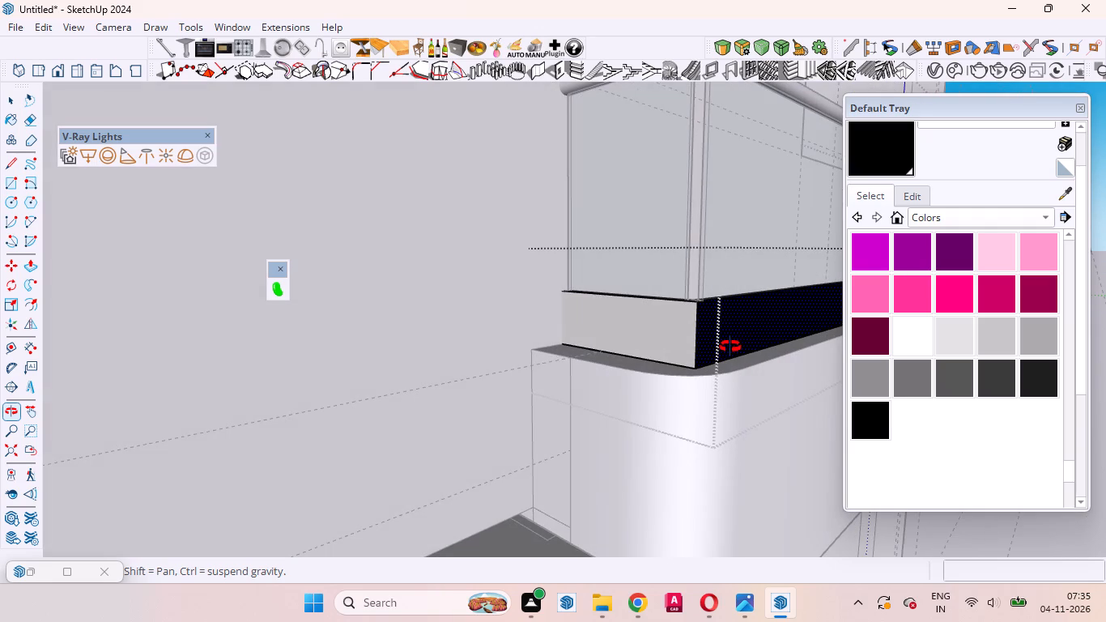
left_click(779, 496)
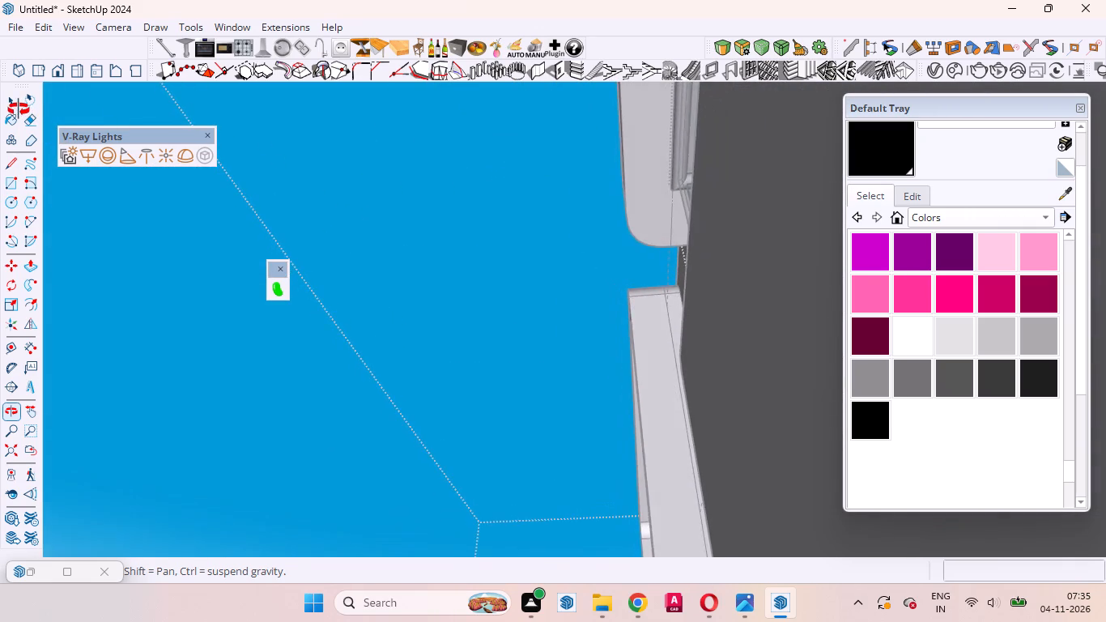
left_click(2, 101)
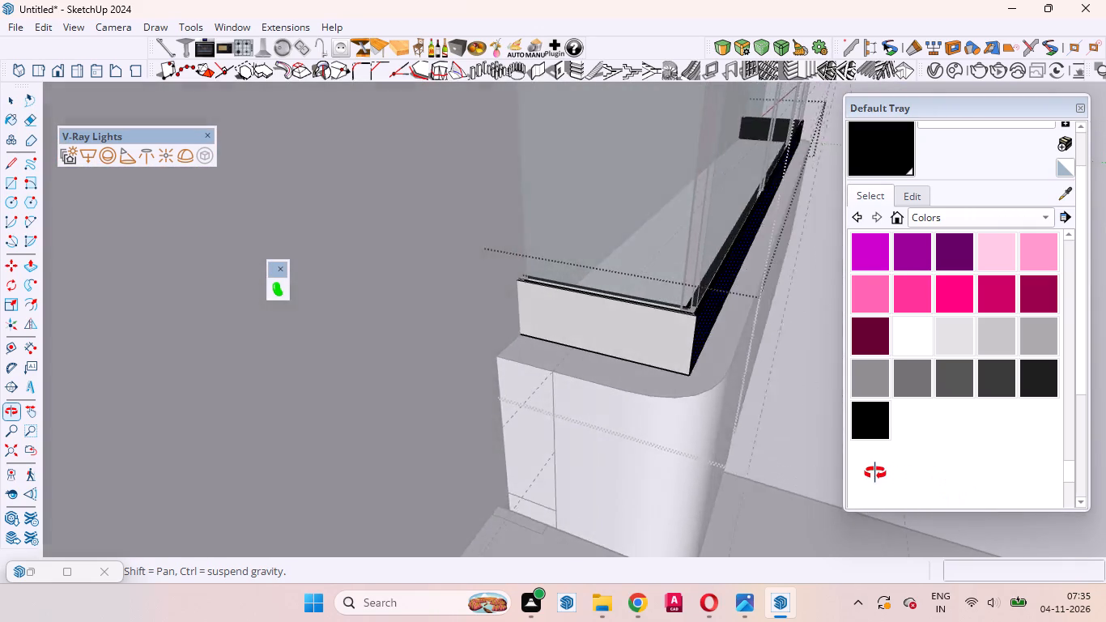
left_click(821, 482)
key("space")
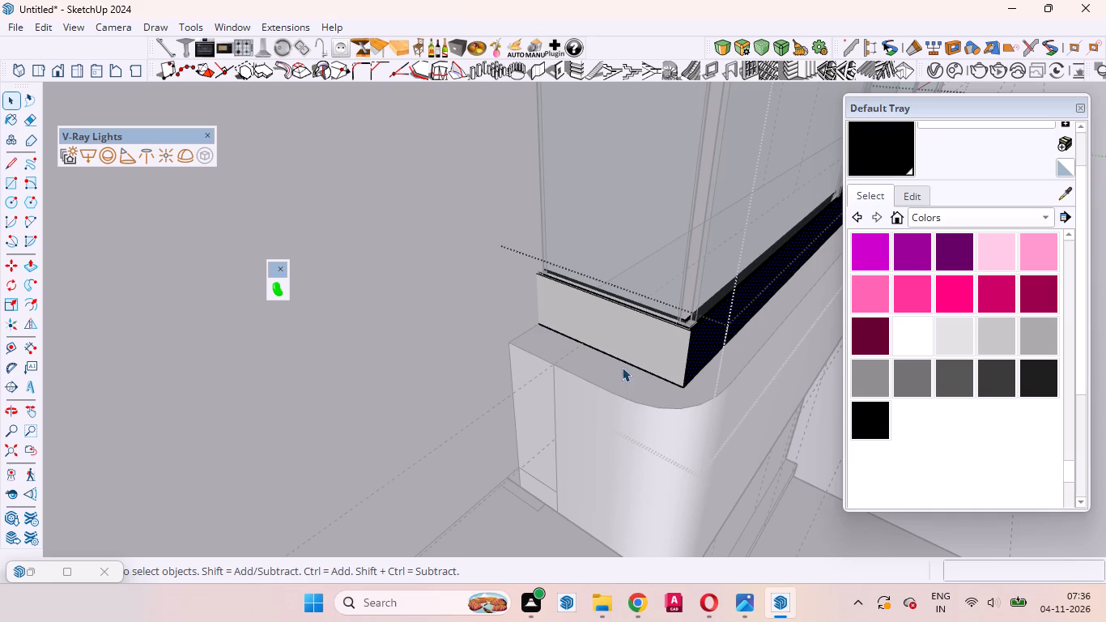
scroll(623, 366, "up", 4)
left_click(887, 151)
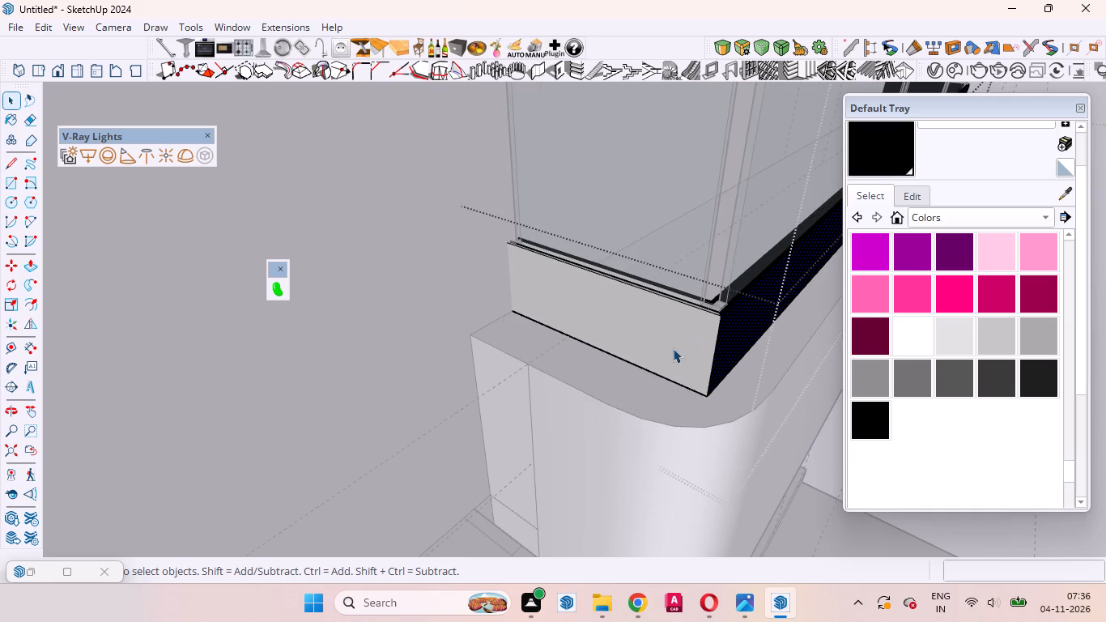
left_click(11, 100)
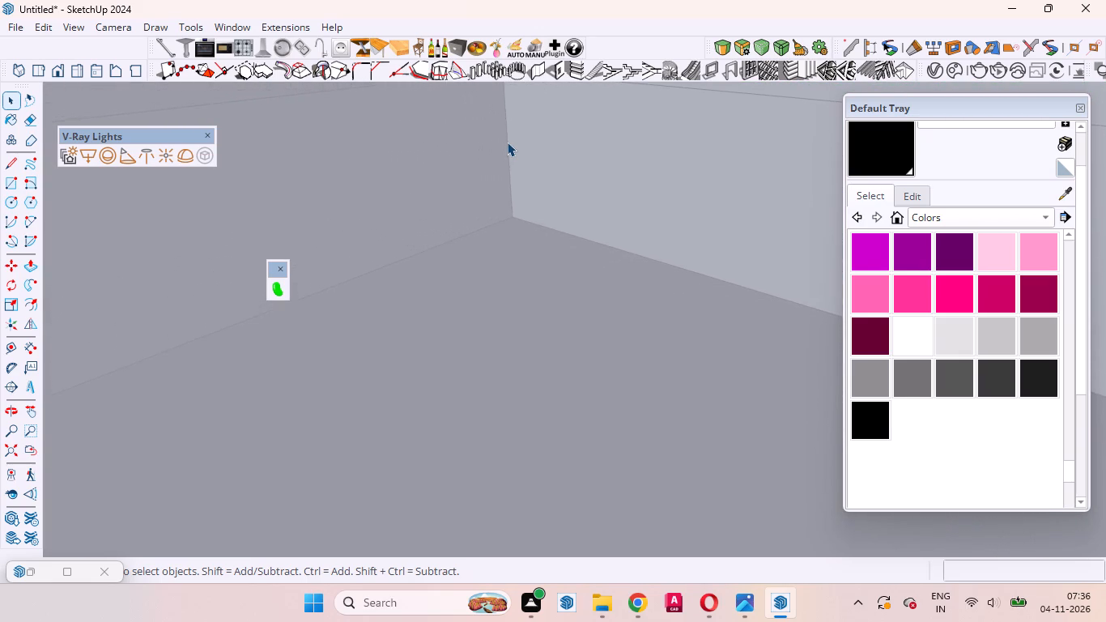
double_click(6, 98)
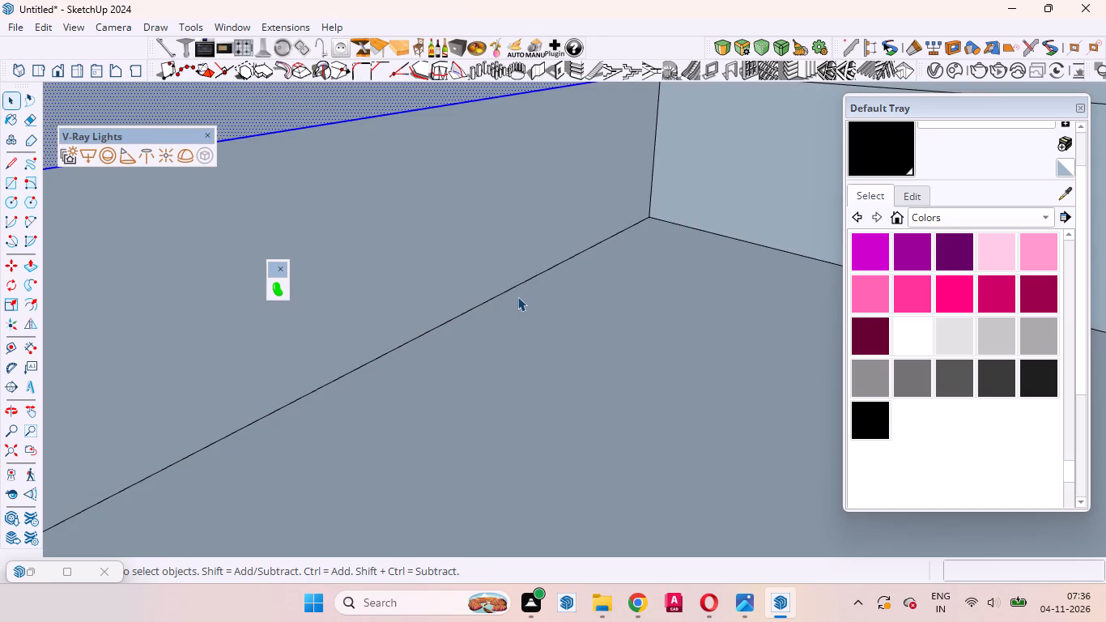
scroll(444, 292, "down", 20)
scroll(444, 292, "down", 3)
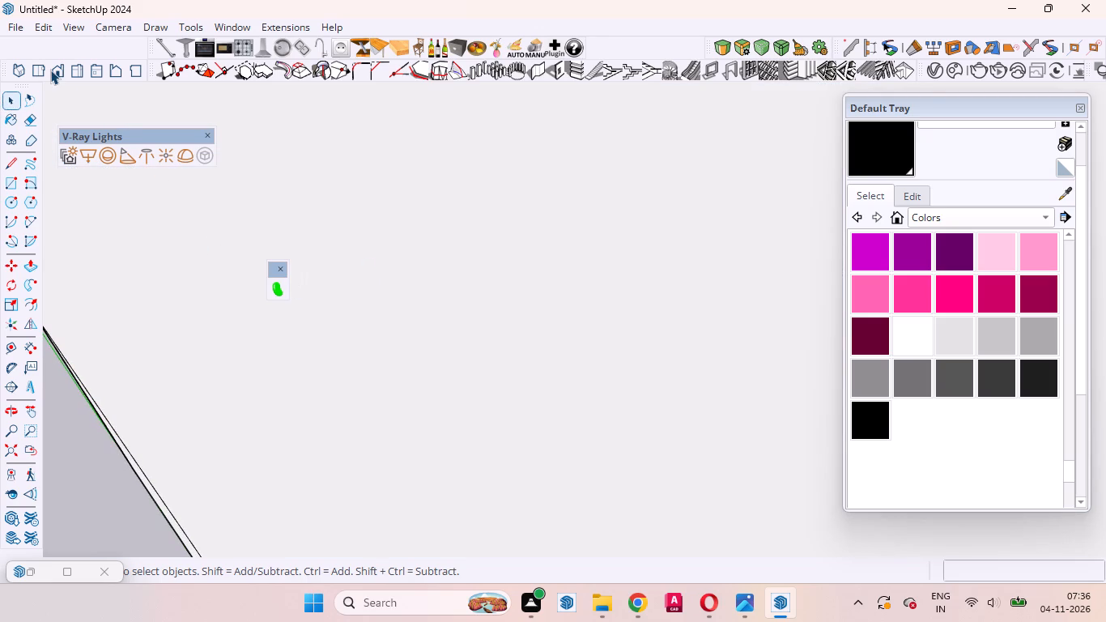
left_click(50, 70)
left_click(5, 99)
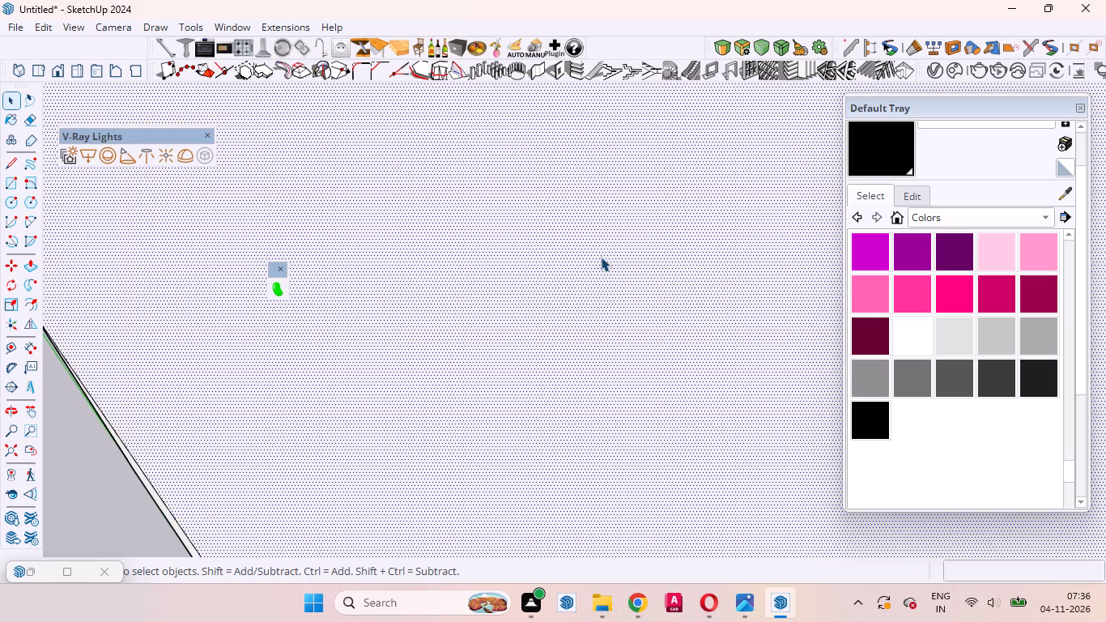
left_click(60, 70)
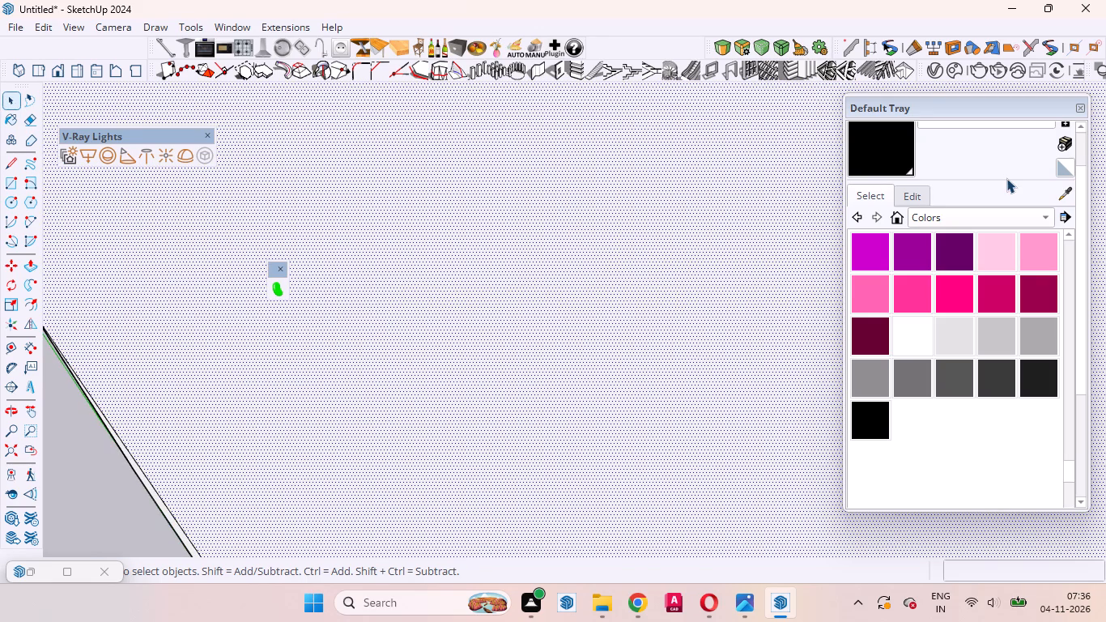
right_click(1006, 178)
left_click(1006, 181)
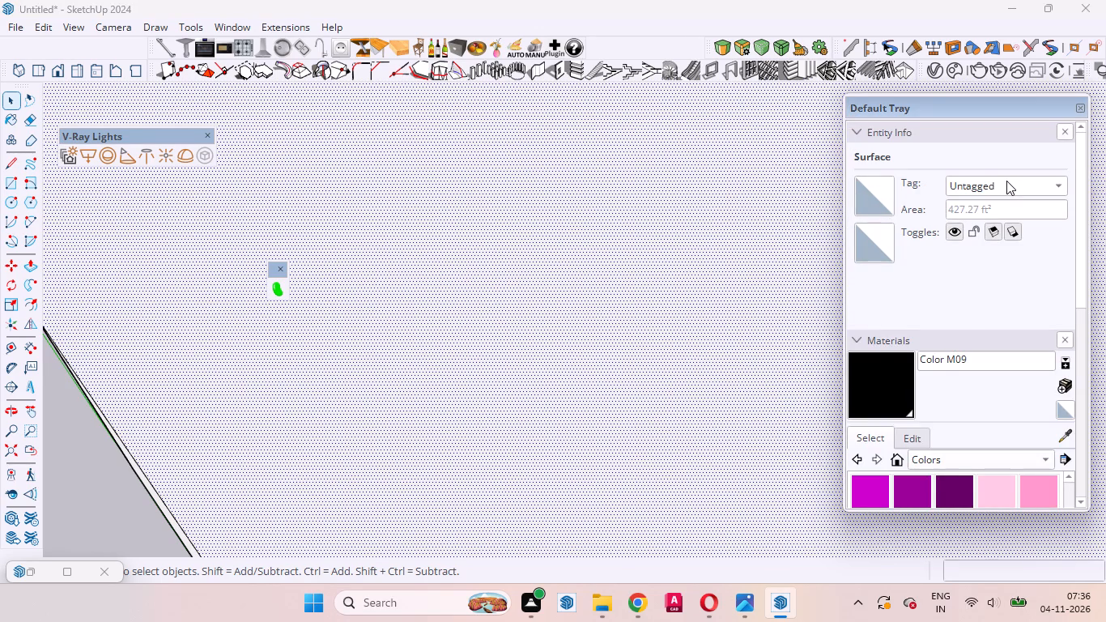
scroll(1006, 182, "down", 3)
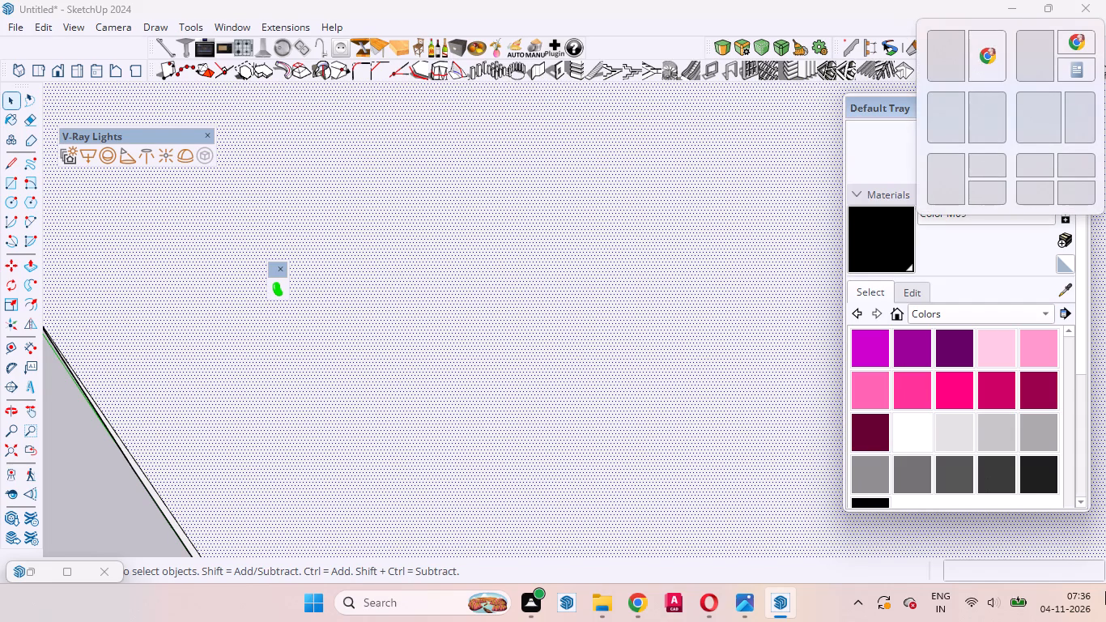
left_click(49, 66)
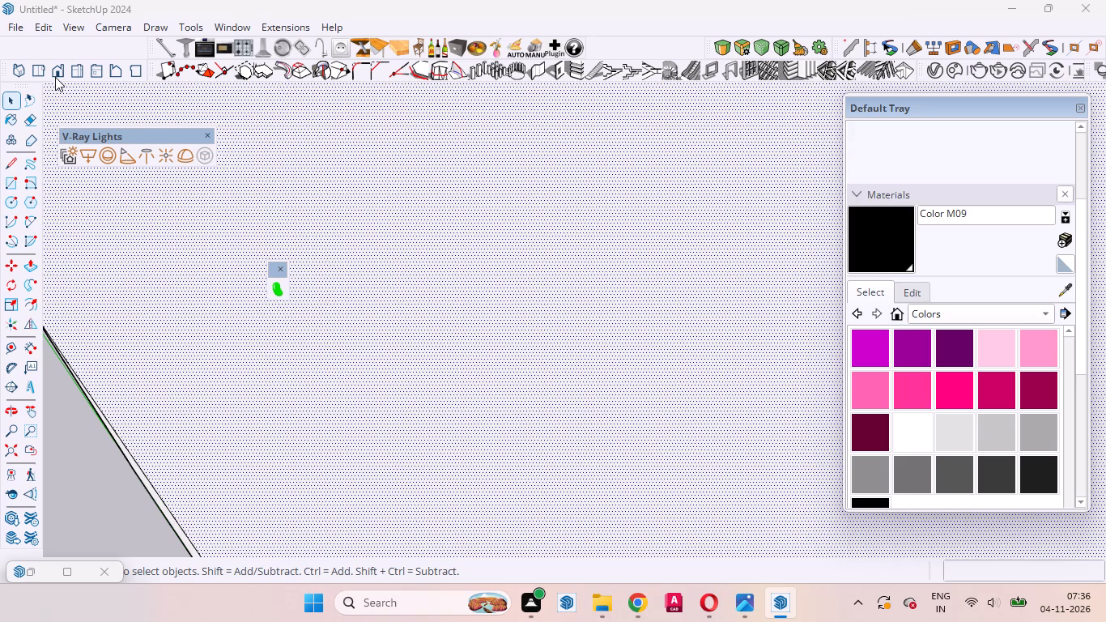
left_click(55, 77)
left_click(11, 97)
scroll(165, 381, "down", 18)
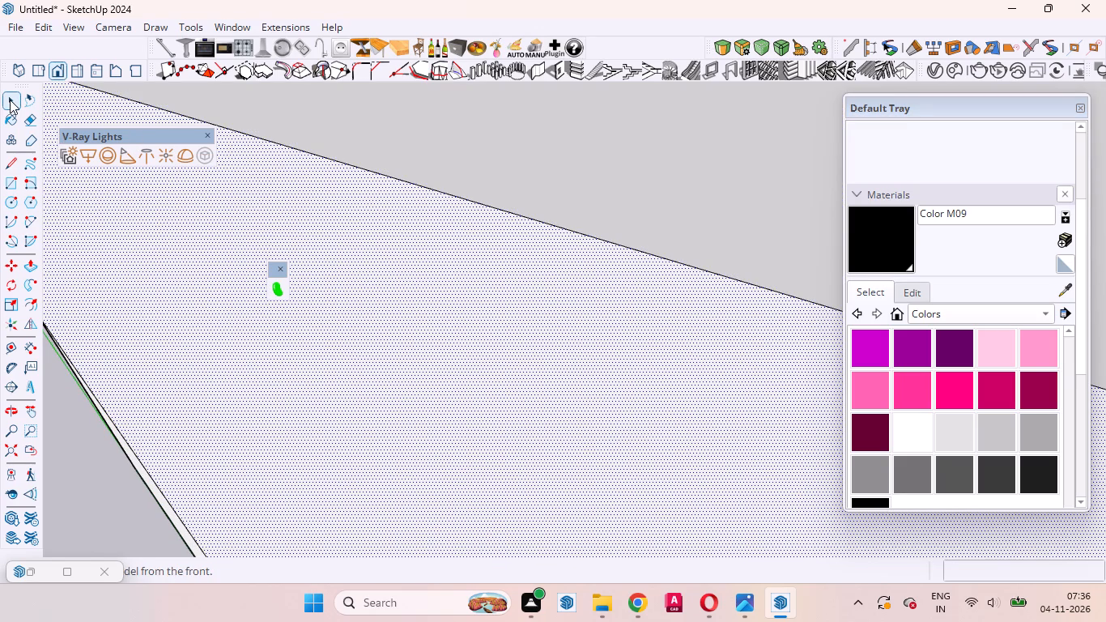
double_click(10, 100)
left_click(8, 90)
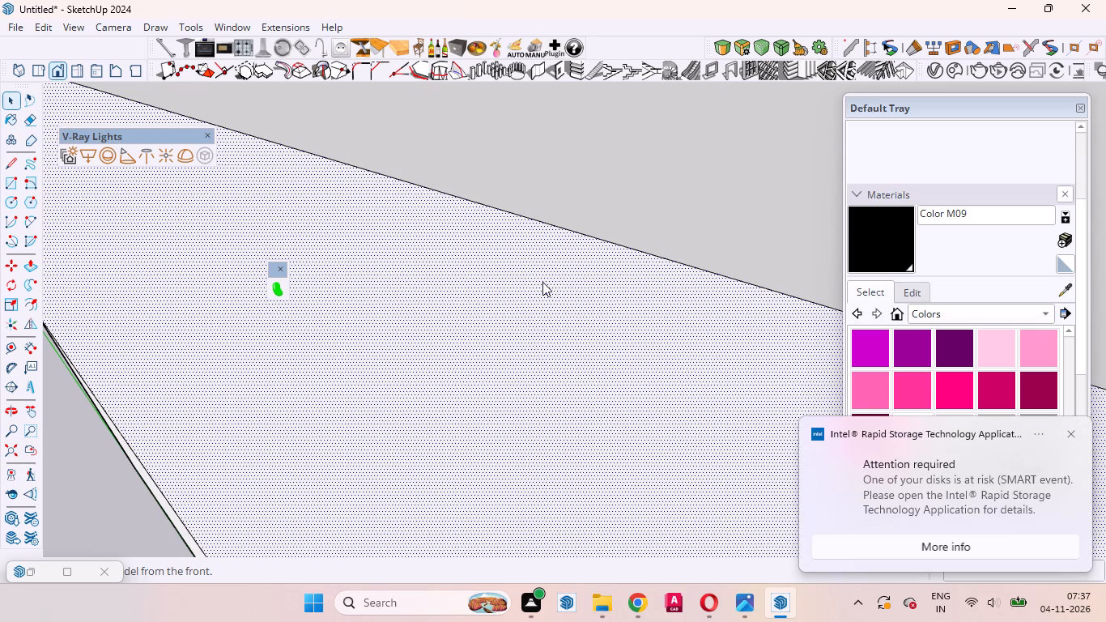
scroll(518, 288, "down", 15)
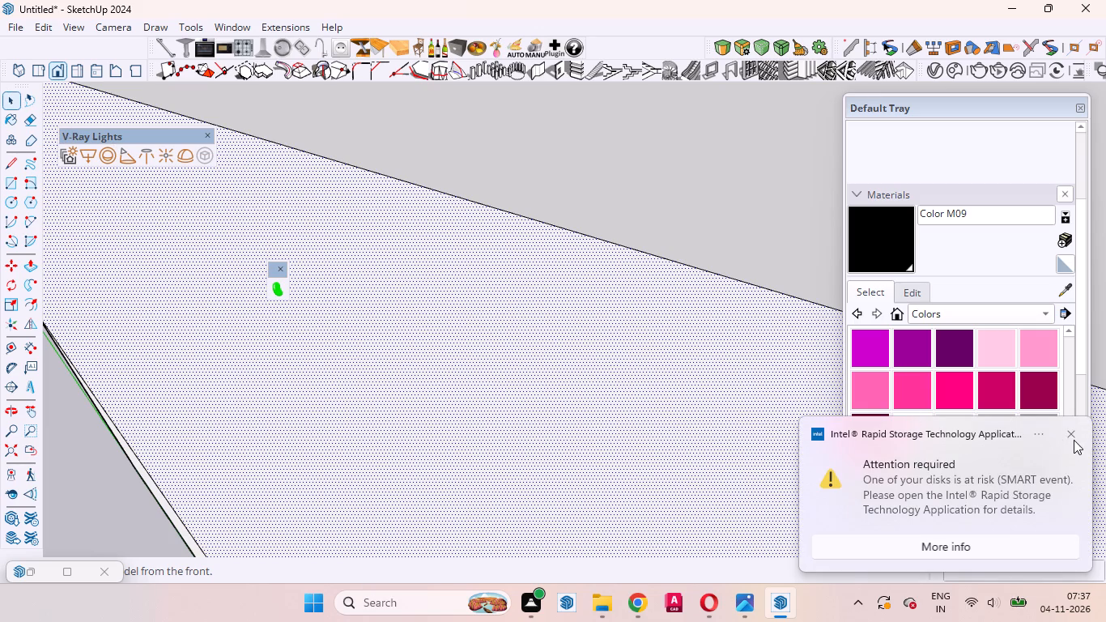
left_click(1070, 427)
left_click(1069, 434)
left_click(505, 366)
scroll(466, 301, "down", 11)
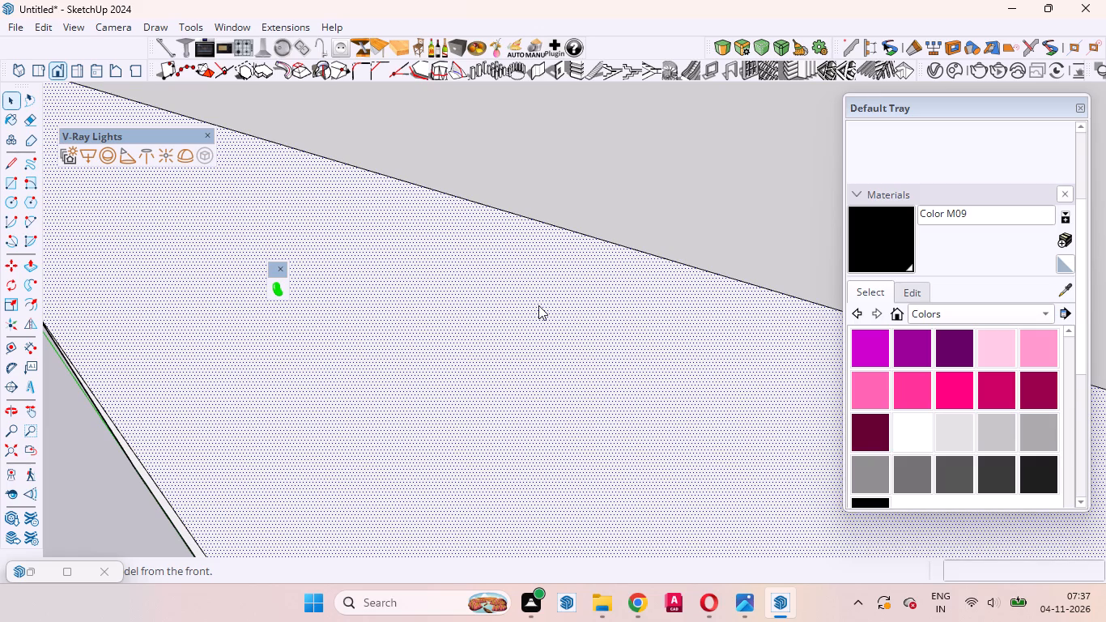
Open the base group of the short canopy railing for editing, select all its geometry and paint it black with Color M09.
scroll(453, 344, "down", 13)
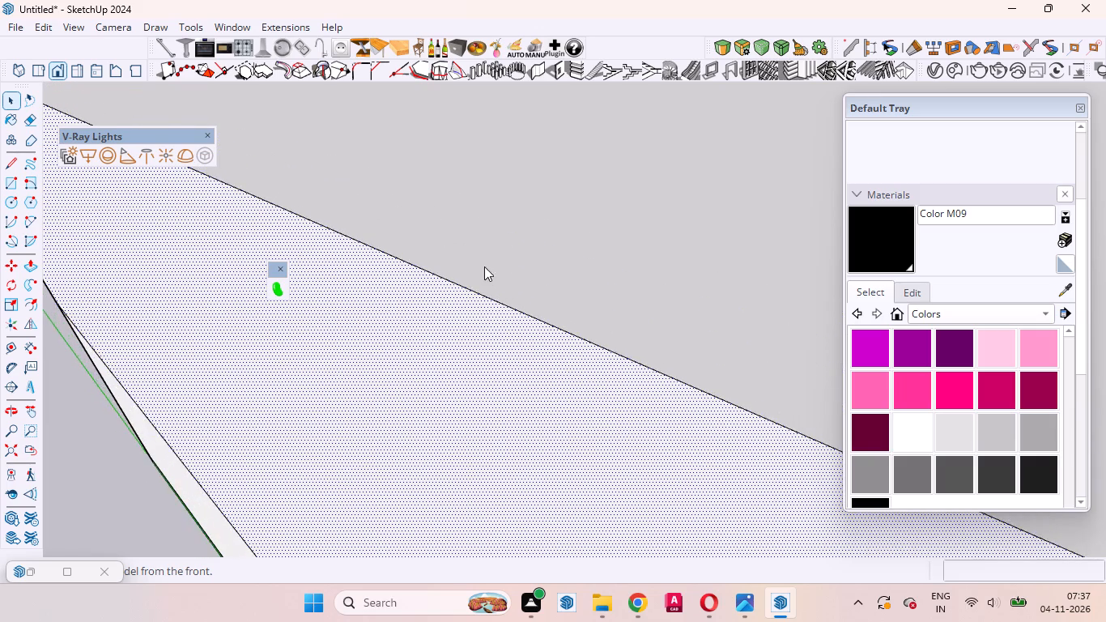
scroll(484, 266, "down", 20)
scroll(484, 266, "down", 15)
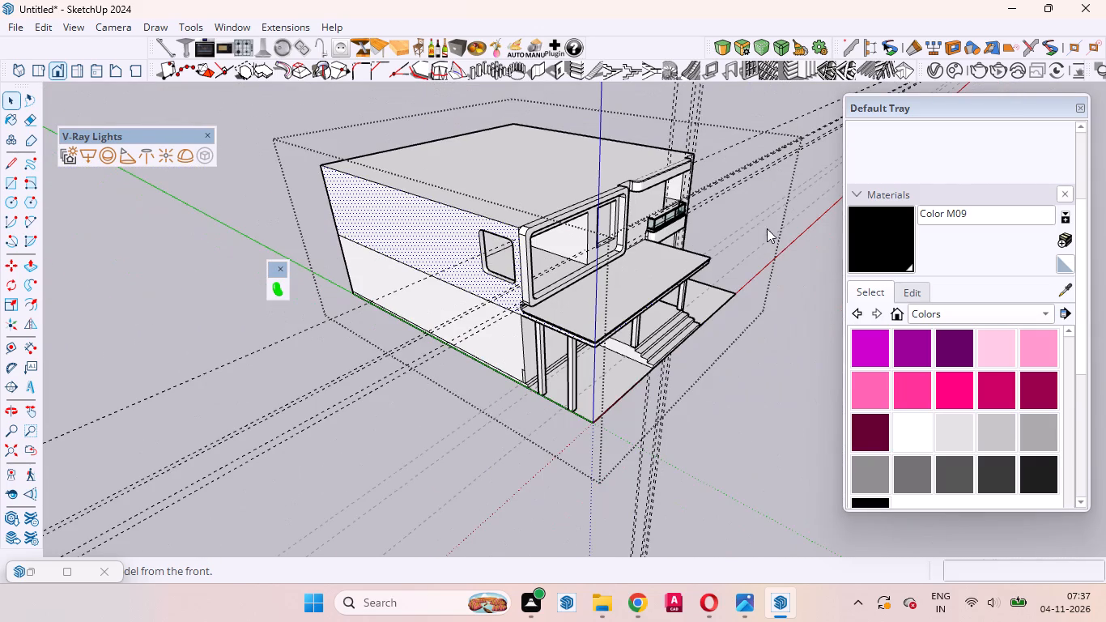
middle_click_drag(747, 234, 571, 260)
middle_click_drag(641, 279, 461, 344)
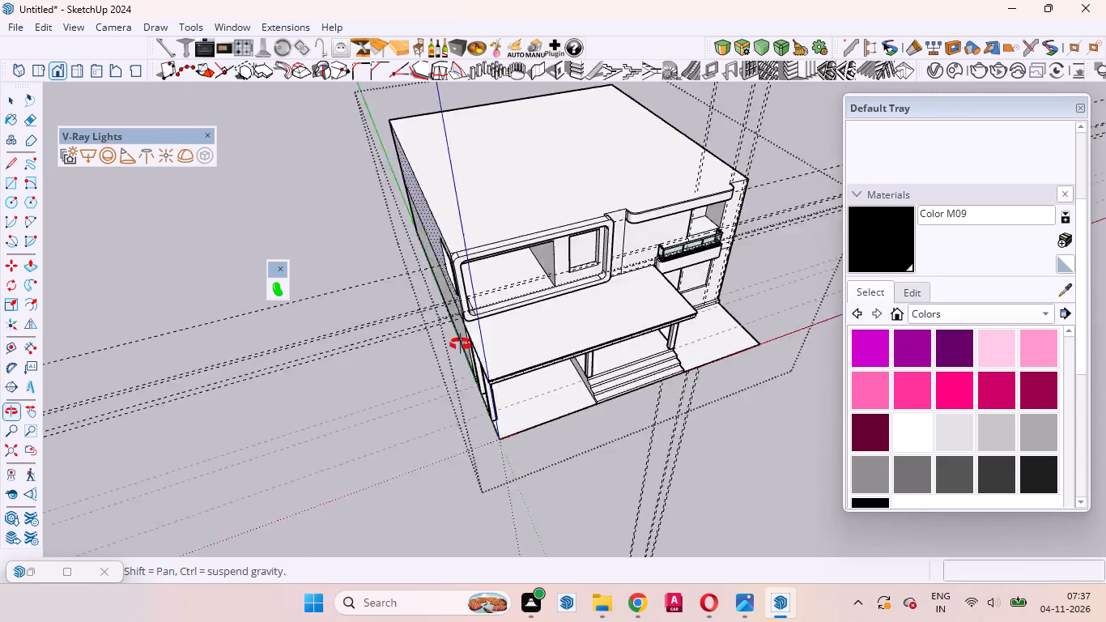
middle_click_drag(461, 344, 419, 344)
scroll(871, 269, "up", 20)
scroll(871, 269, "up", 8)
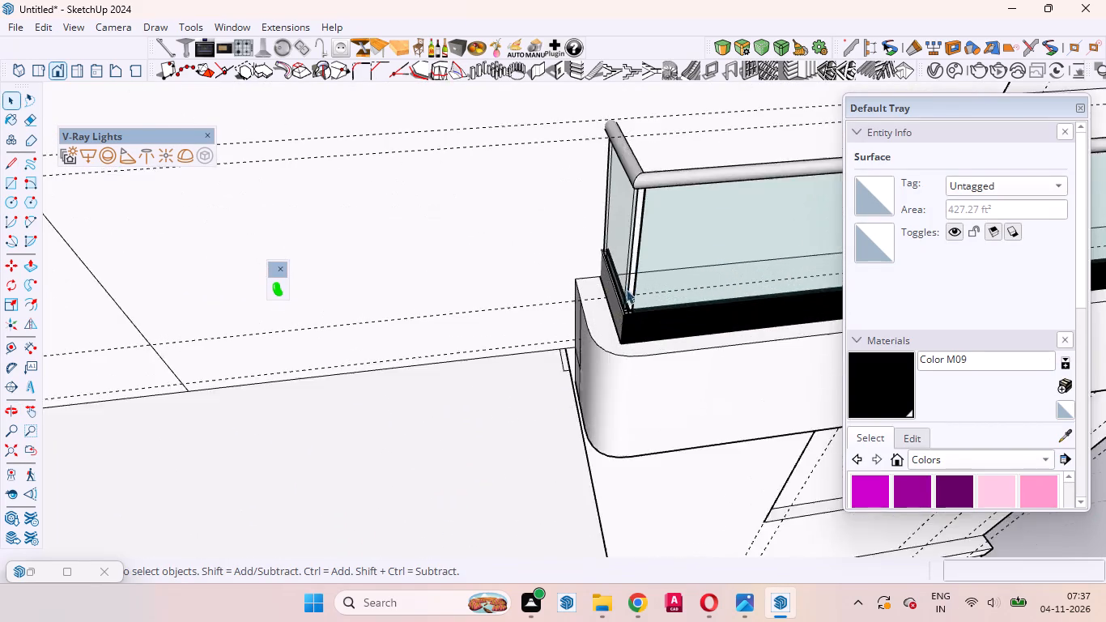
scroll(626, 289, "up", 7)
left_click(620, 330)
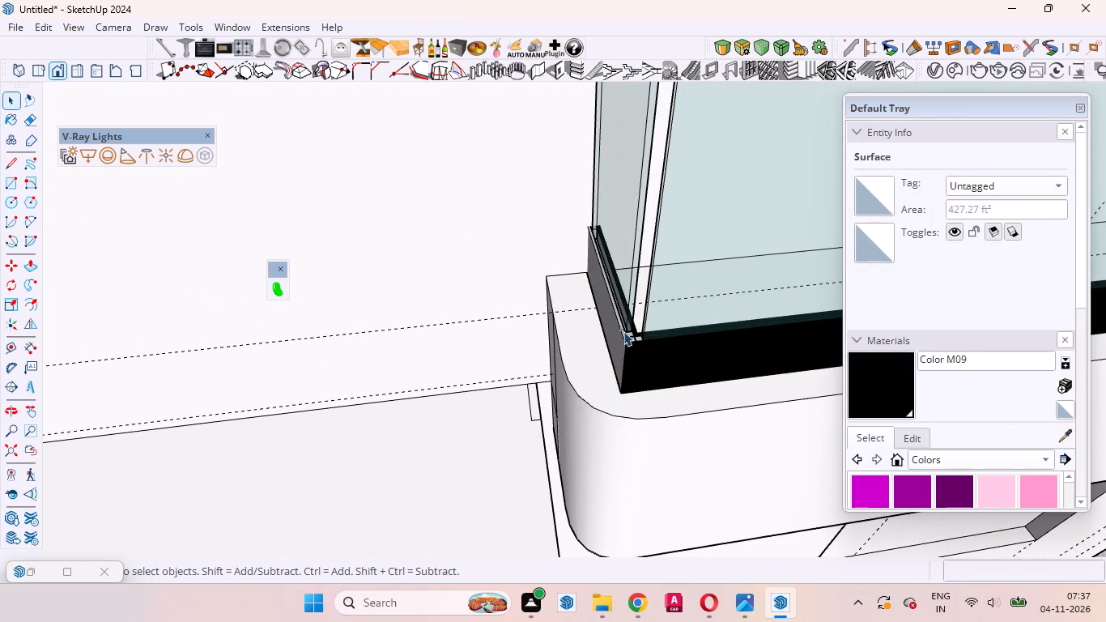
triple_click(606, 324)
left_click(610, 324)
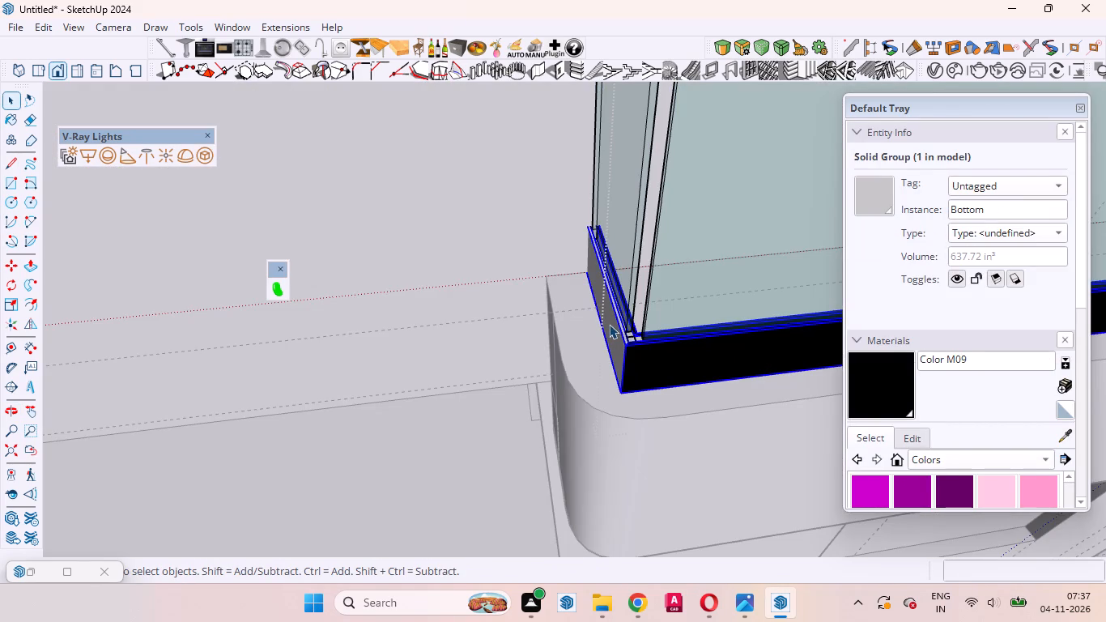
double_click(616, 326)
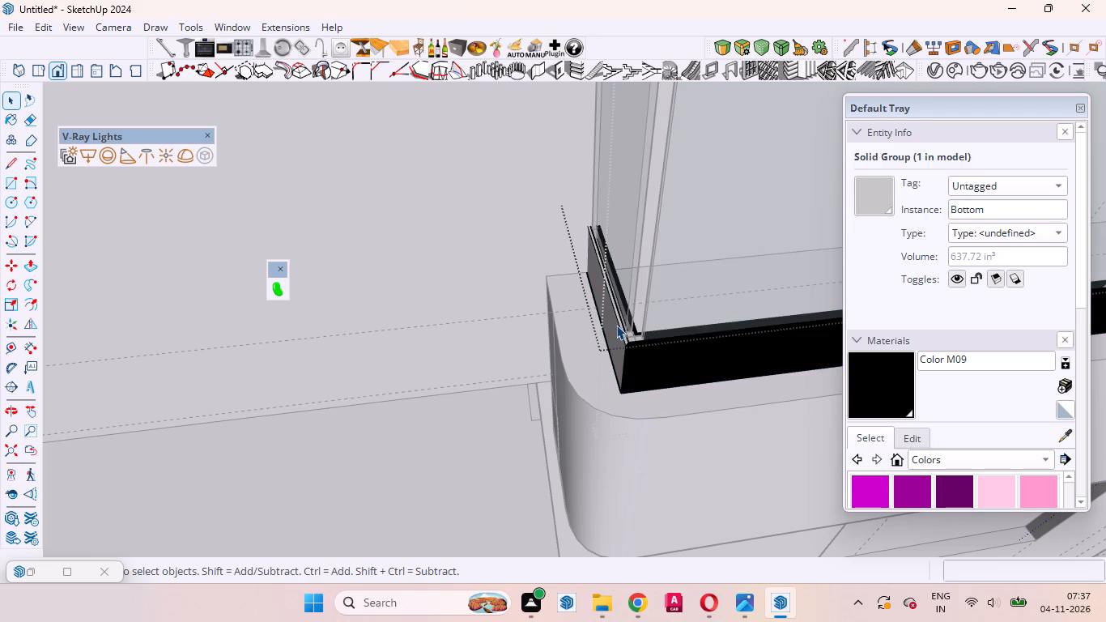
left_click(616, 325)
left_click(881, 373)
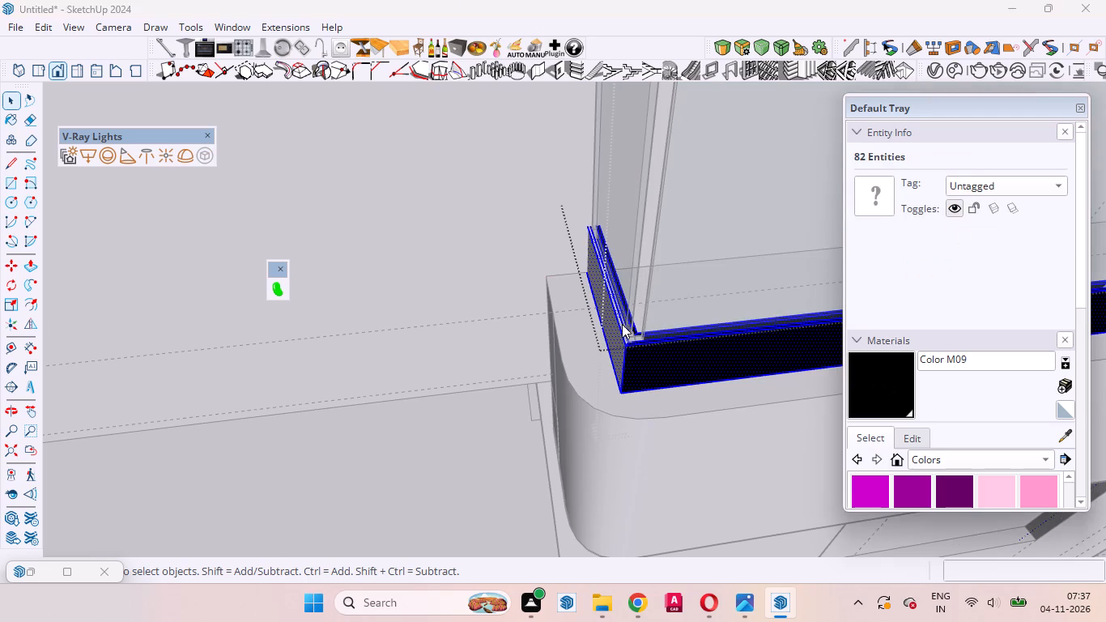
left_click(609, 325)
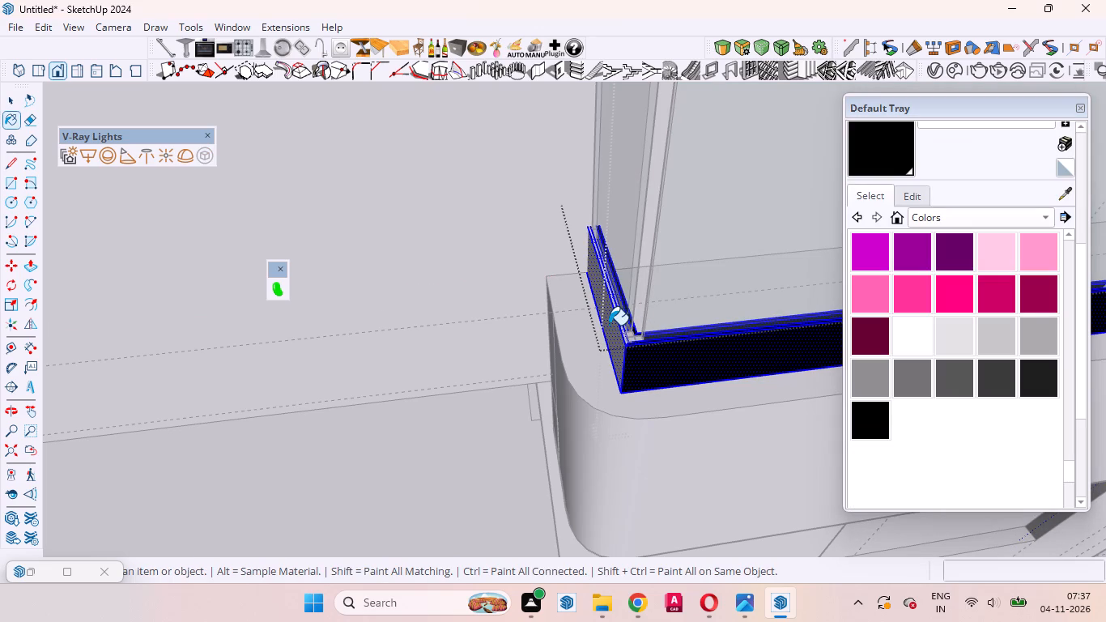
left_click(612, 322)
scroll(618, 377, "up", 12)
scroll(619, 351, "up", 10)
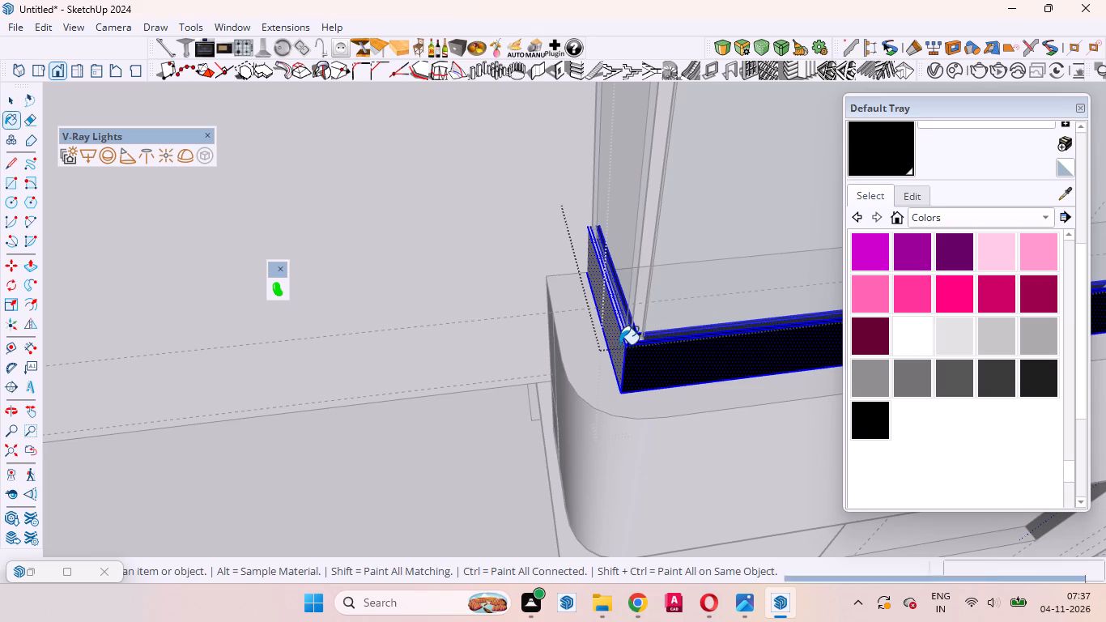
scroll(575, 373, "down", 7)
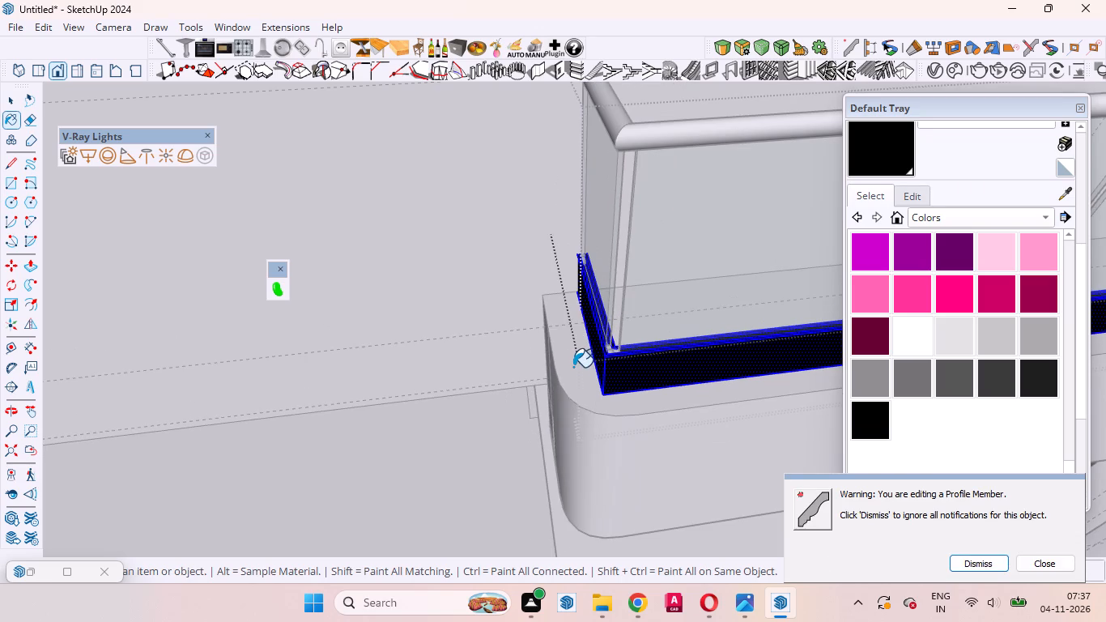
scroll(573, 367, "down", 12)
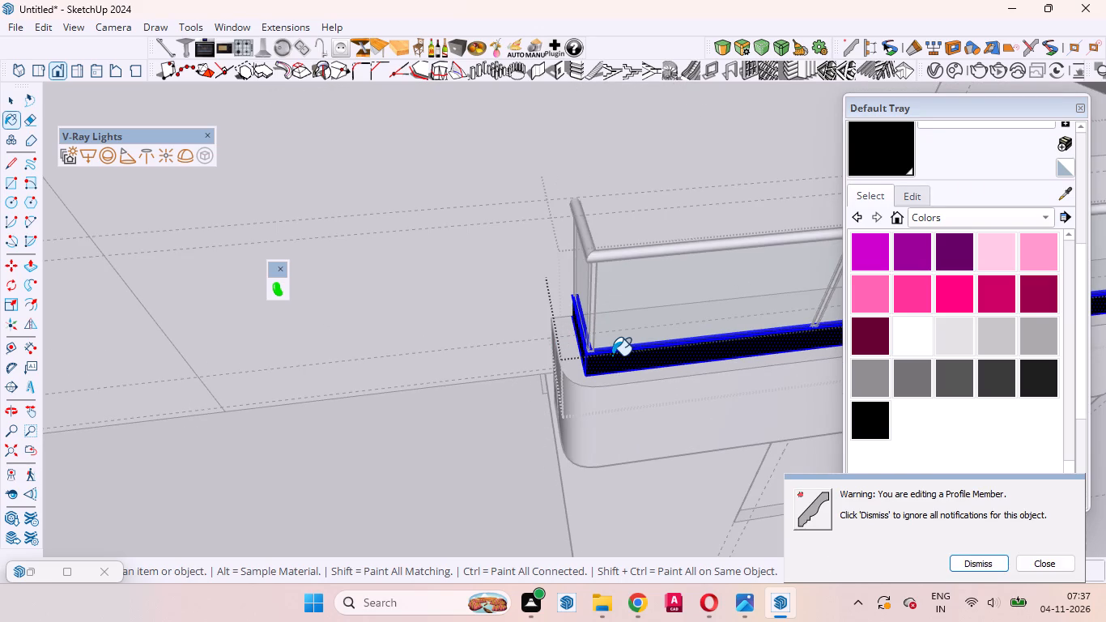
key("space")
Open the same railing's top rail group, select all its geometry, paint it black with Color M09, and leave the group.
scroll(632, 263, "up", 4)
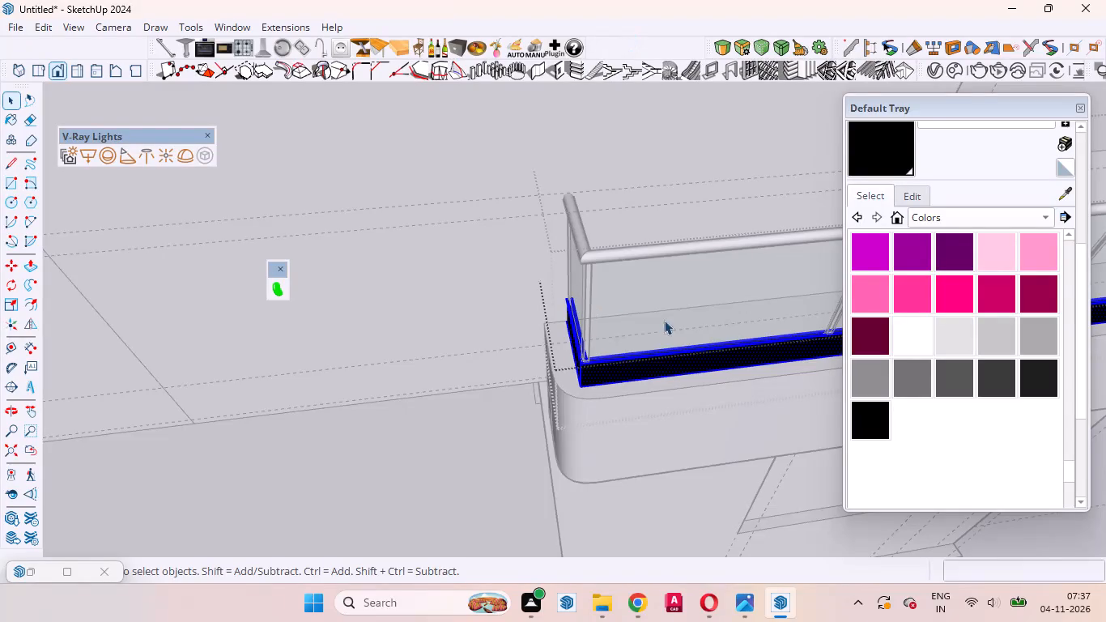
scroll(649, 252, "up", 3)
left_click(647, 251)
double_click(647, 249)
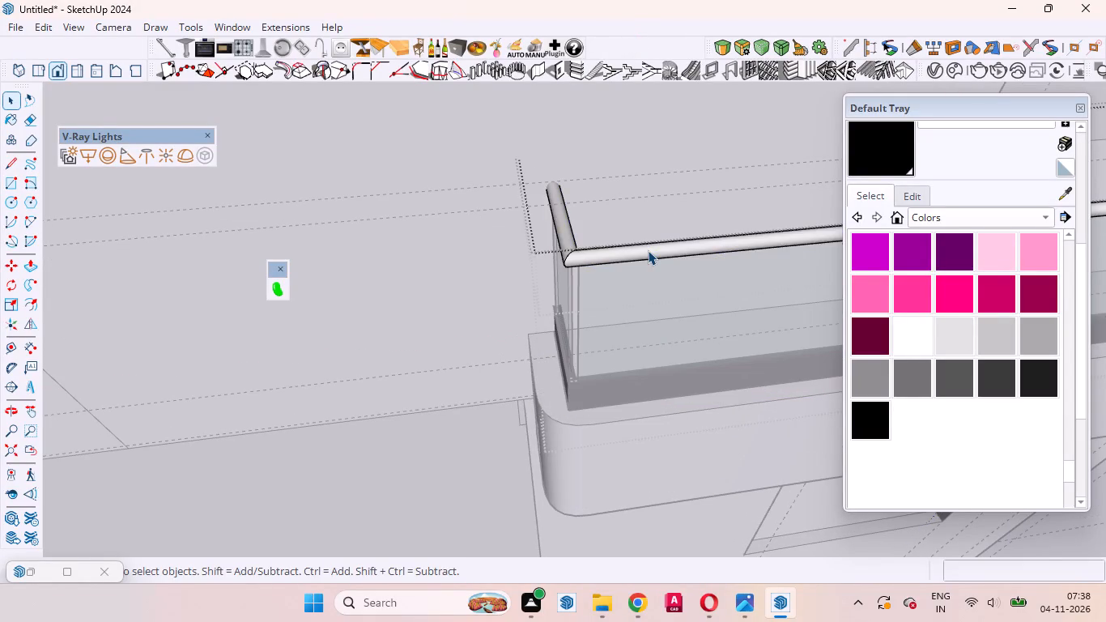
left_click(648, 250)
left_click(892, 155)
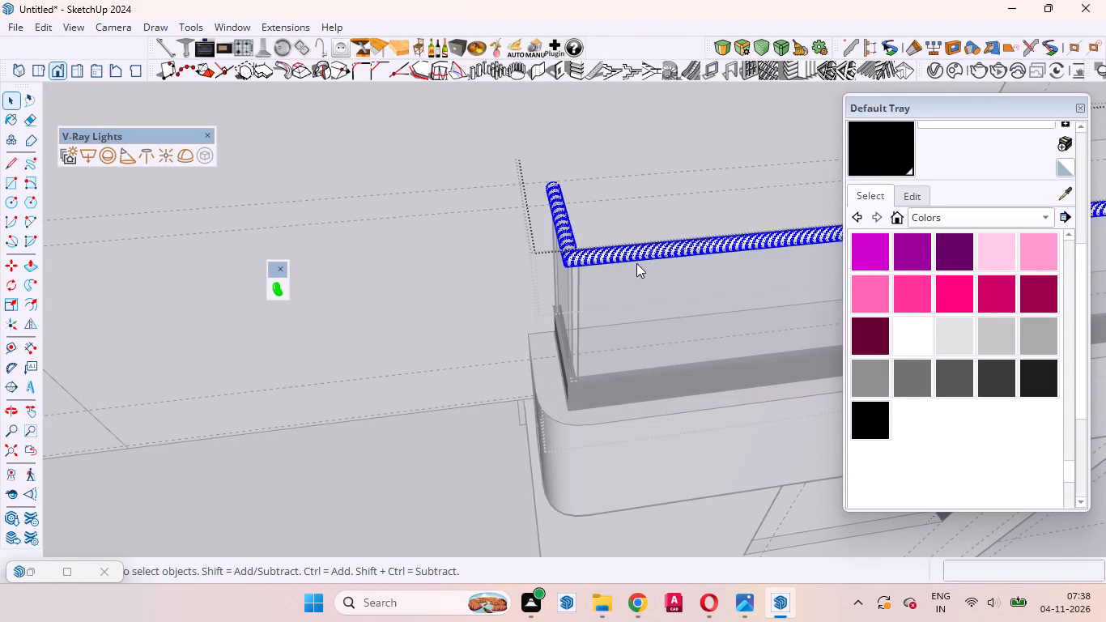
left_click(667, 253)
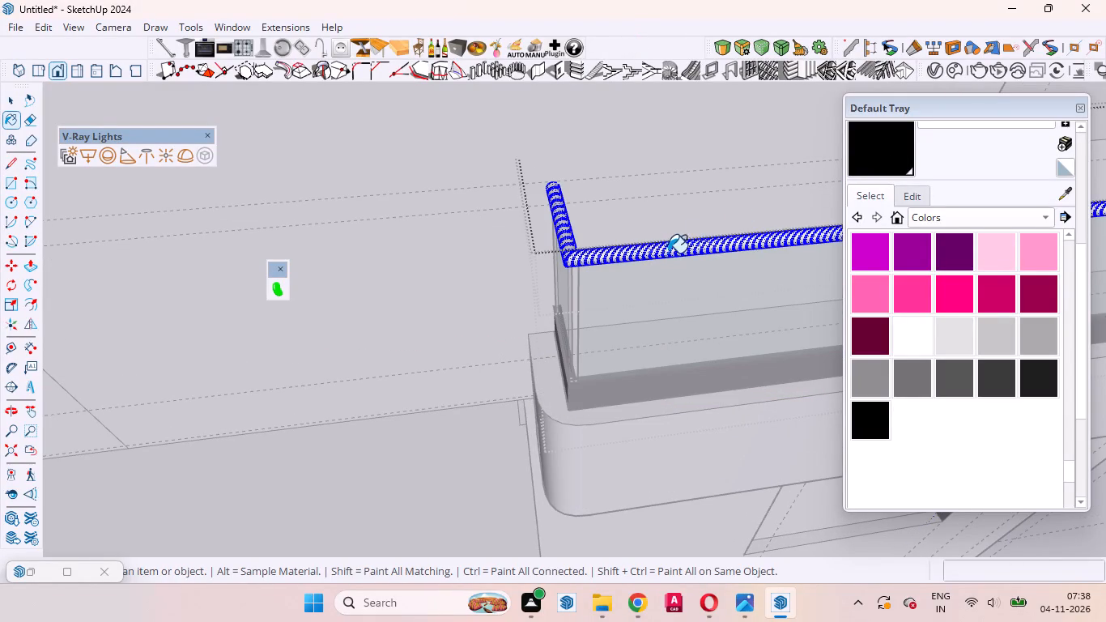
key("space")
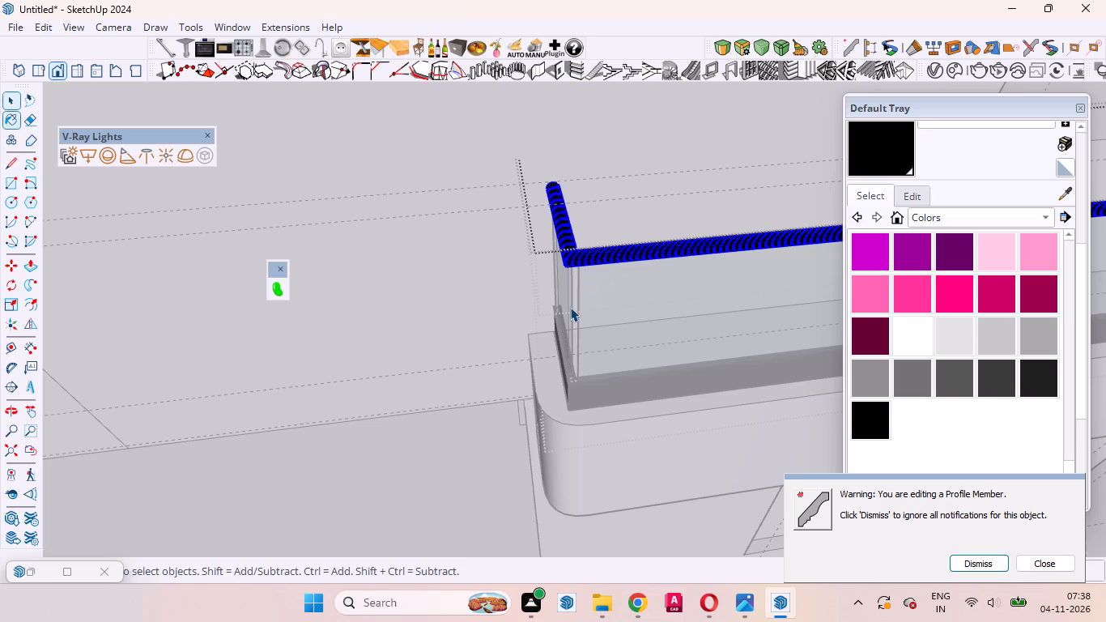
scroll(645, 175, "down", 4)
scroll(457, 382, "down", 19)
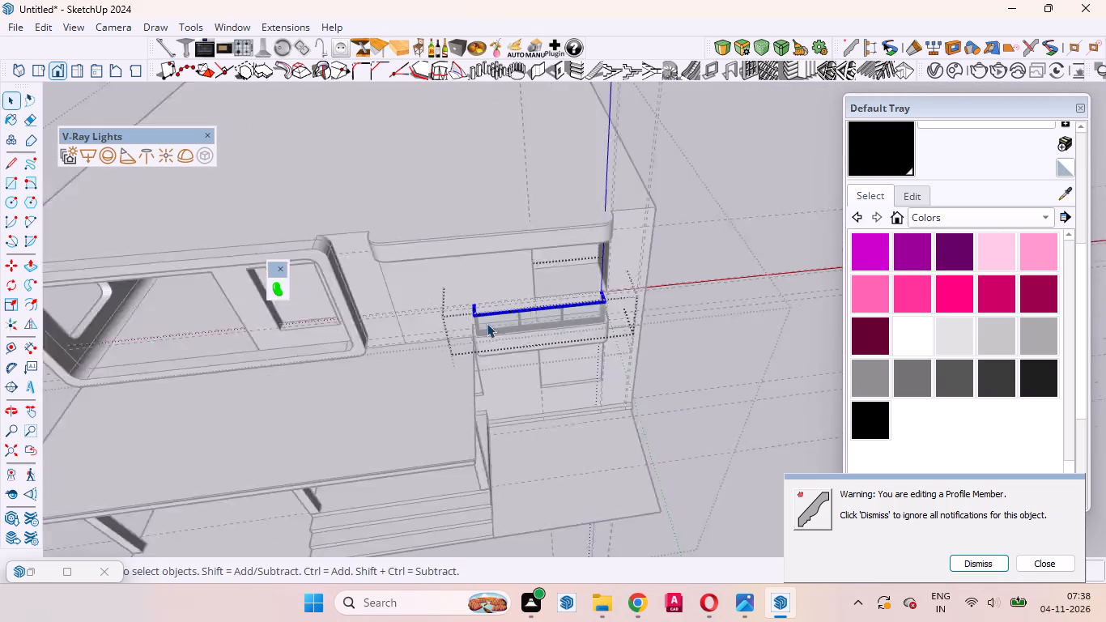
scroll(487, 323, "down", 7)
left_click(720, 402)
scroll(436, 313, "up", 5)
left_click(741, 438)
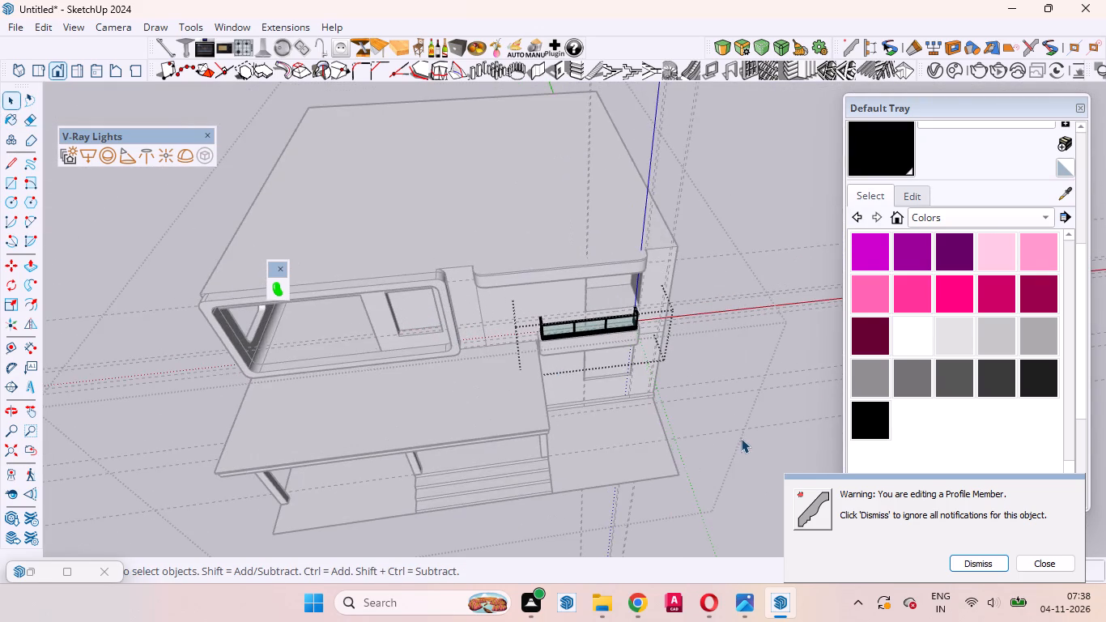
left_click(738, 432)
Start a Glass Railing assembly, 2' high, with its first point on the floor edge beside the dividing wall in the large upper-floor opening.
scroll(319, 344, "up", 5)
middle_click_drag(384, 406, 677, 358)
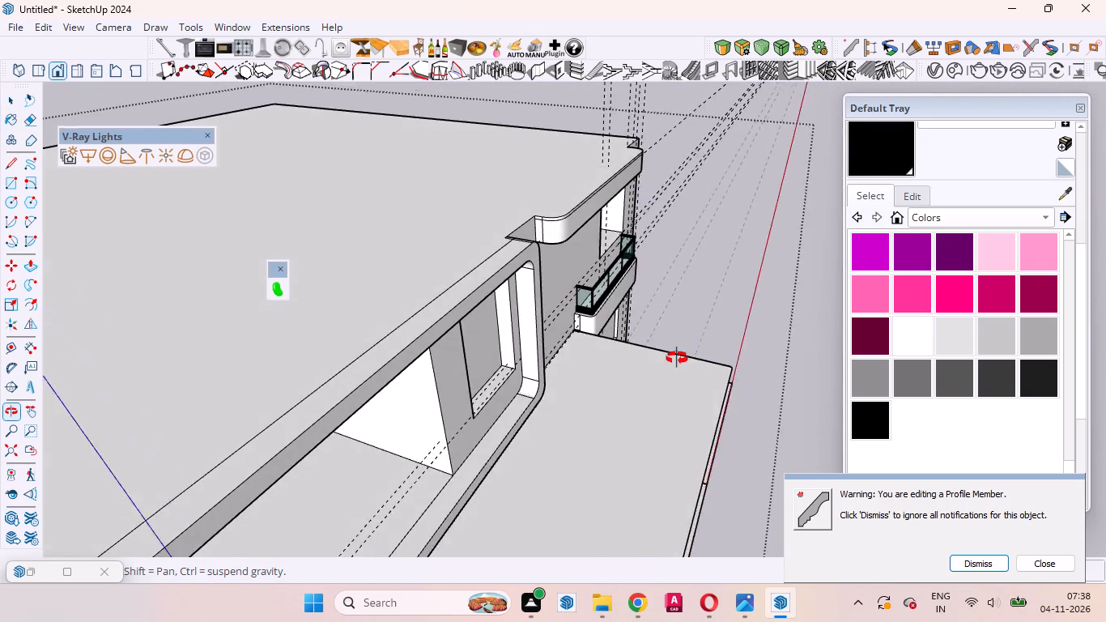
middle_click_drag(677, 358, 636, 365)
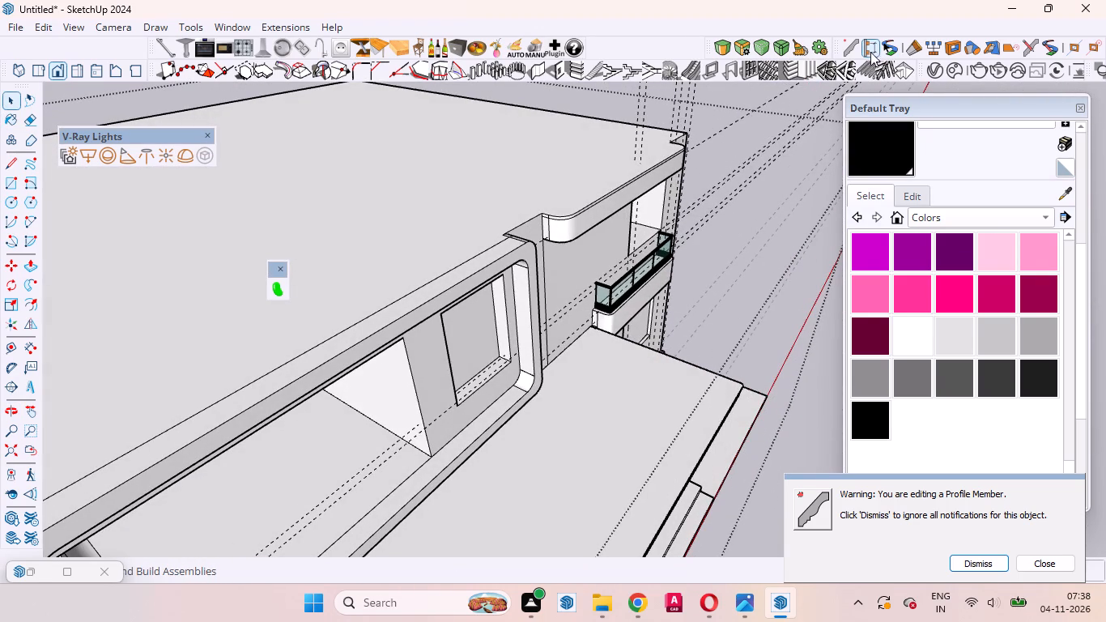
left_click(870, 49)
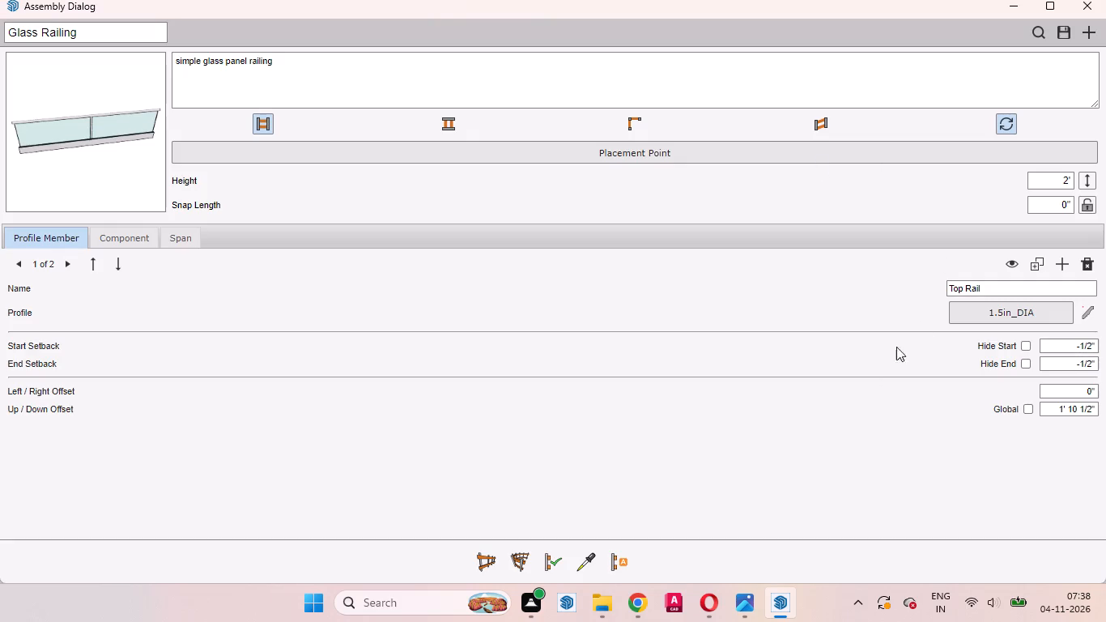
left_click(487, 563)
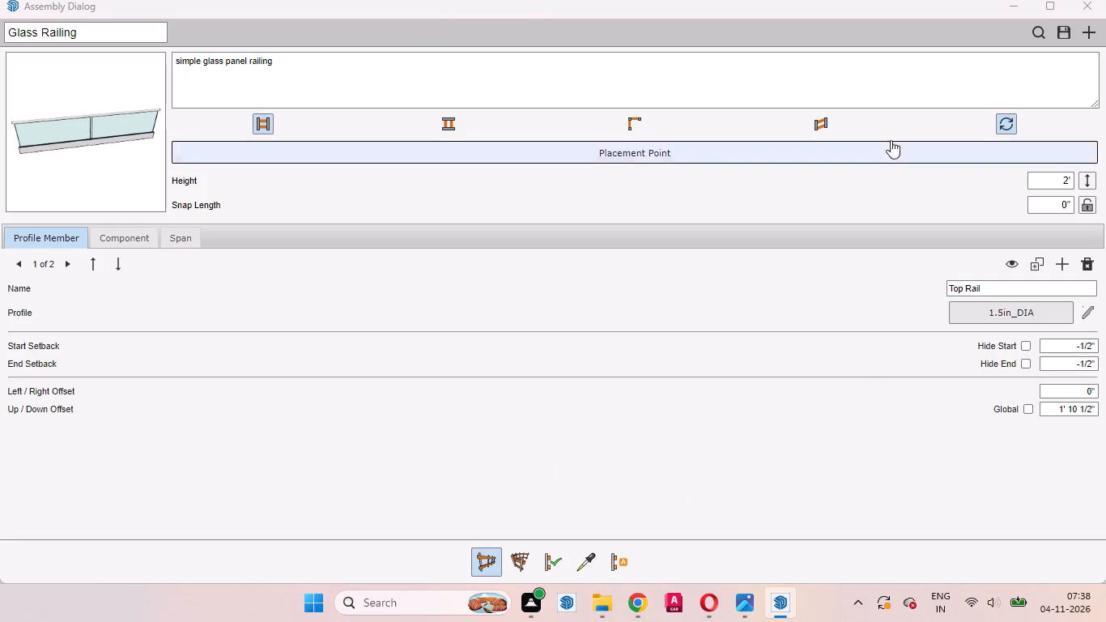
left_click(1019, 5)
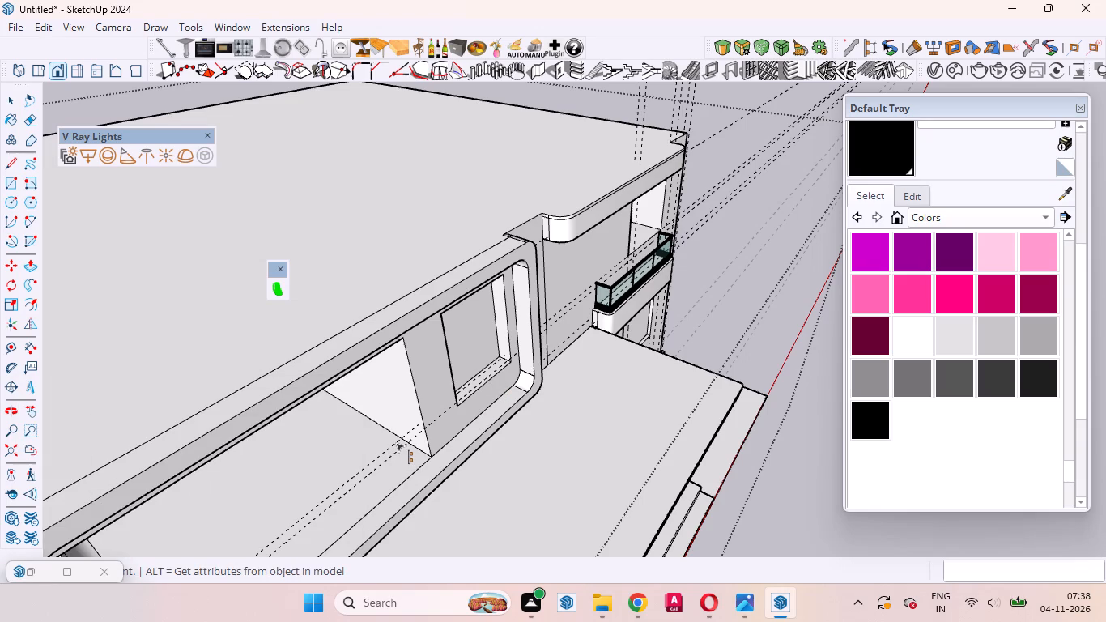
scroll(398, 442, "up", 2)
scroll(560, 424, "down", 2)
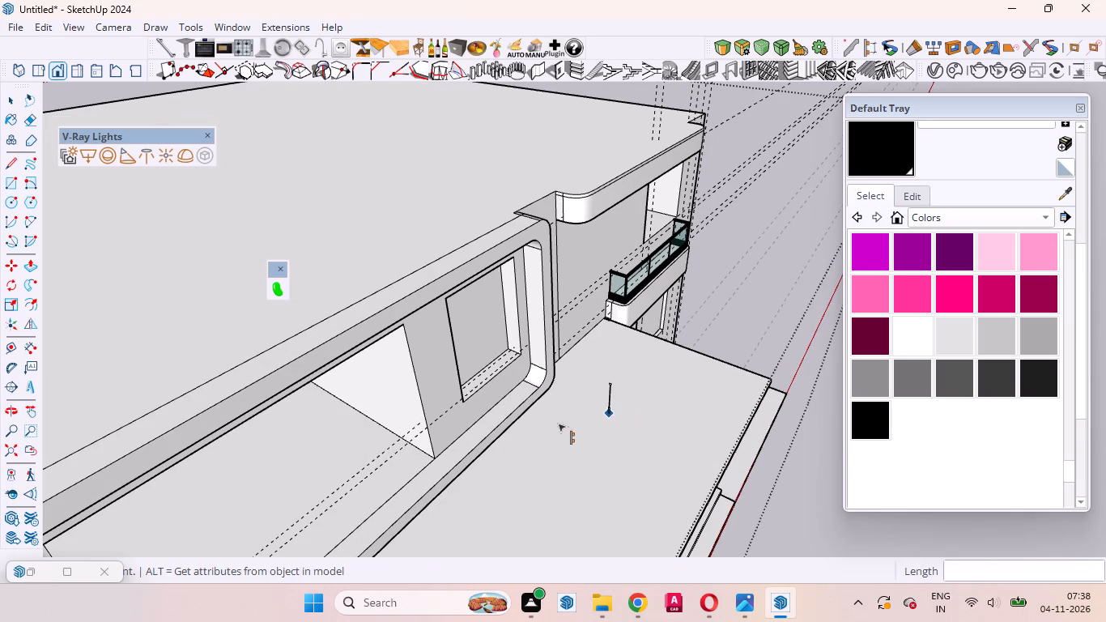
scroll(558, 424, "down", 17)
middle_click_drag(513, 477, 317, 507)
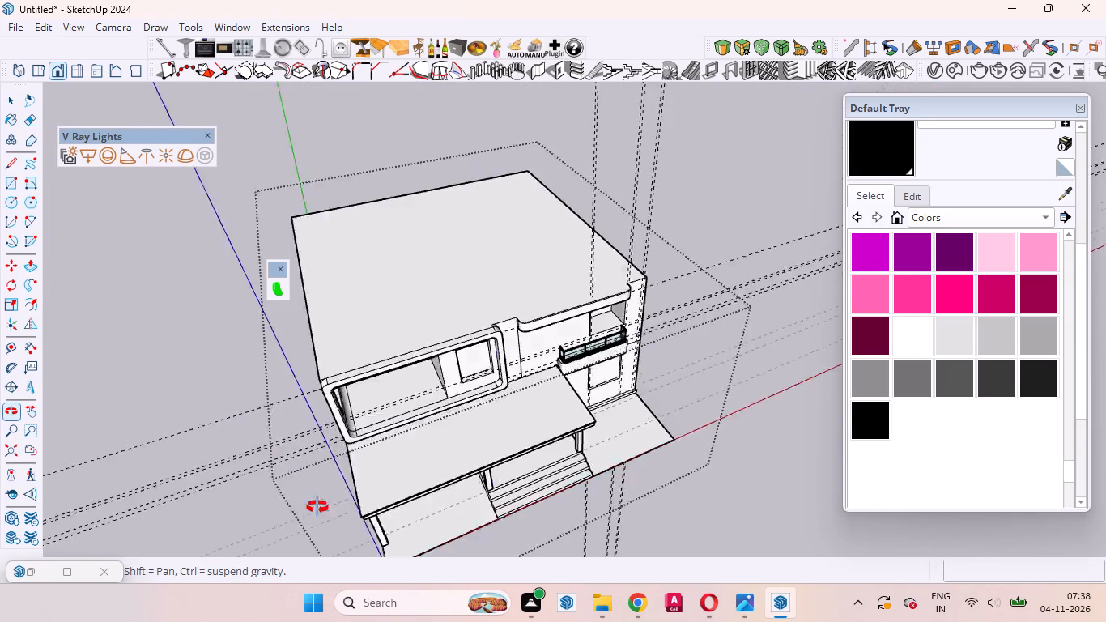
middle_click_drag(317, 507, 270, 510)
scroll(378, 379, "up", 20)
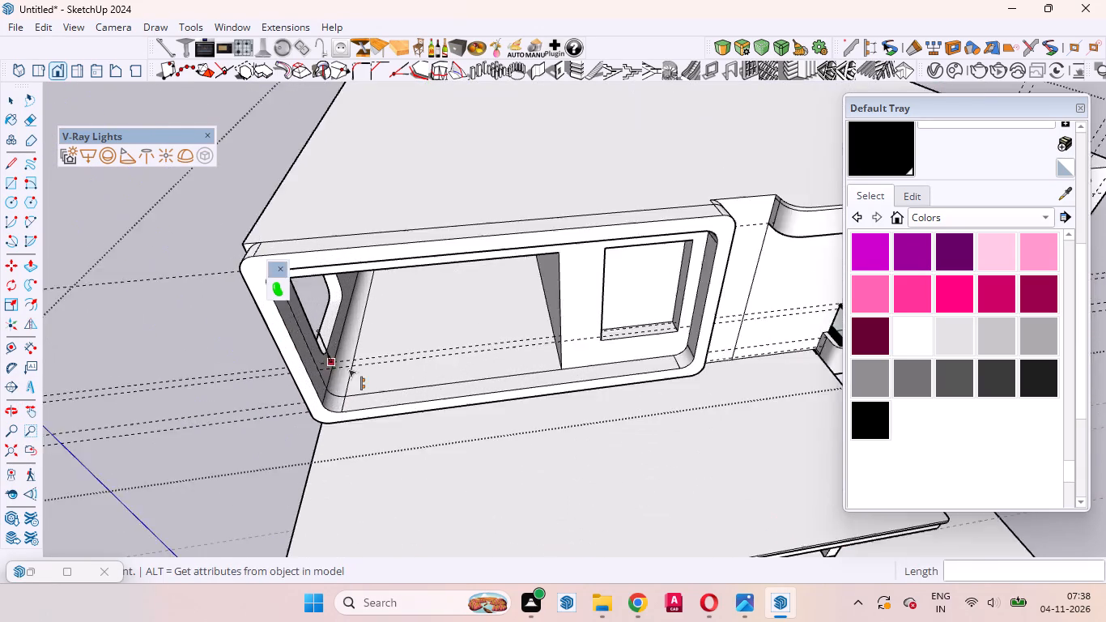
scroll(348, 369, "up", 9)
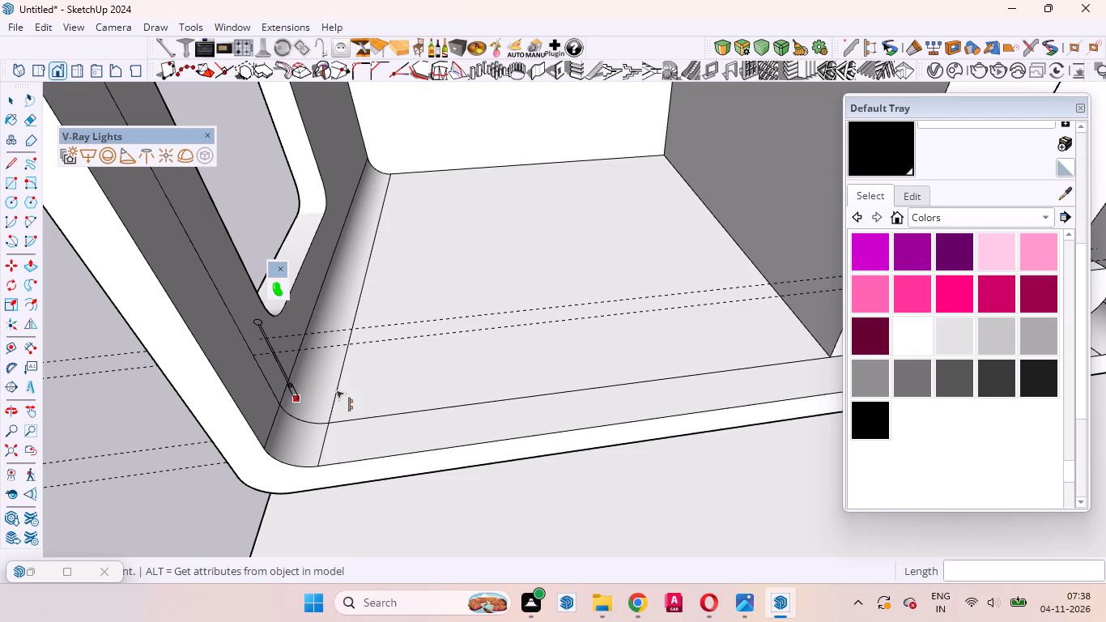
scroll(351, 397, "up", 4)
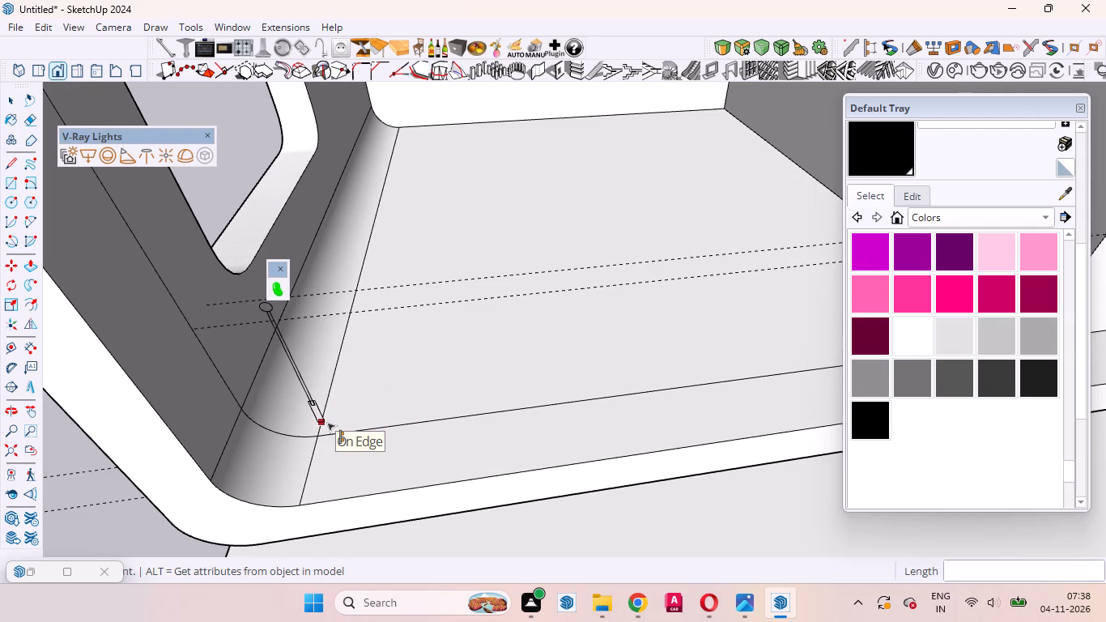
middle_click_drag(500, 442, 755, 457)
scroll(730, 181, "up", 6)
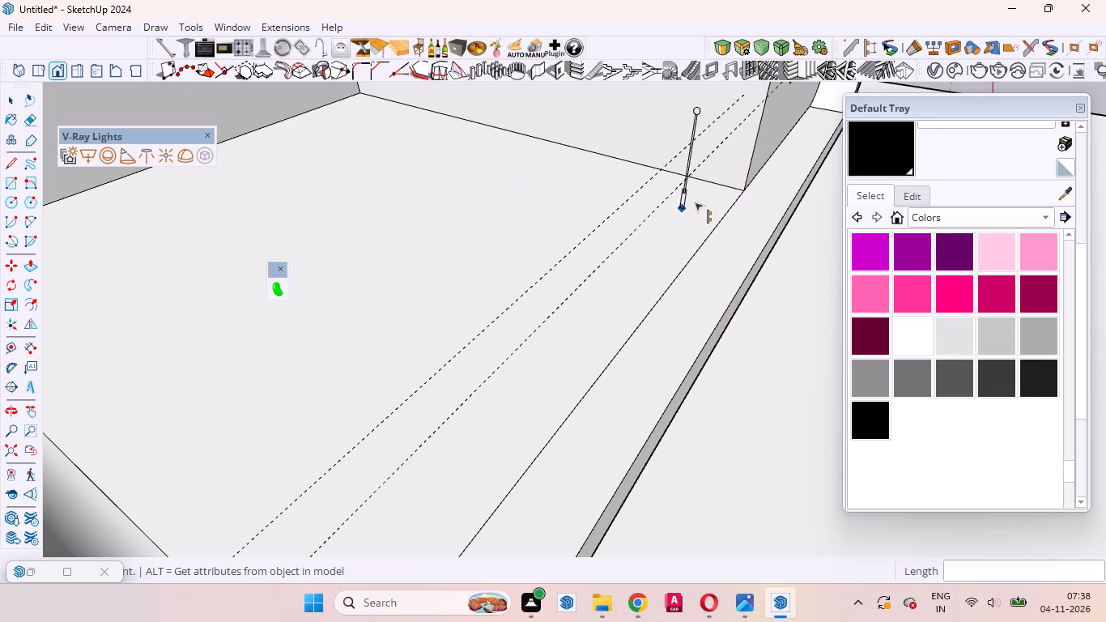
left_click(734, 186)
scroll(595, 319, "down", 5)
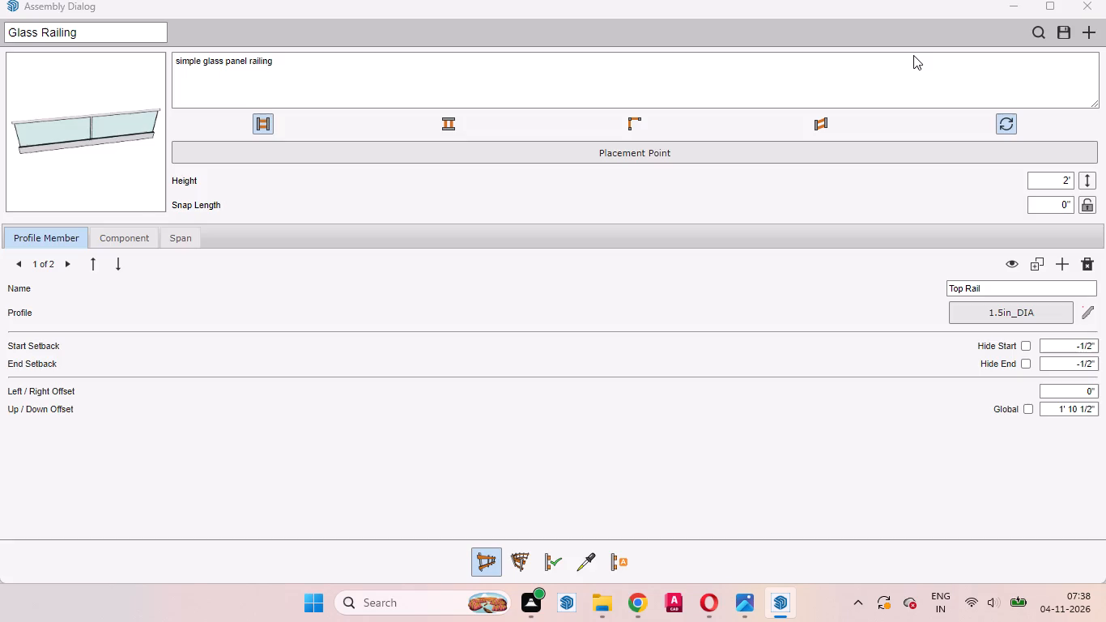
left_click(1012, 0)
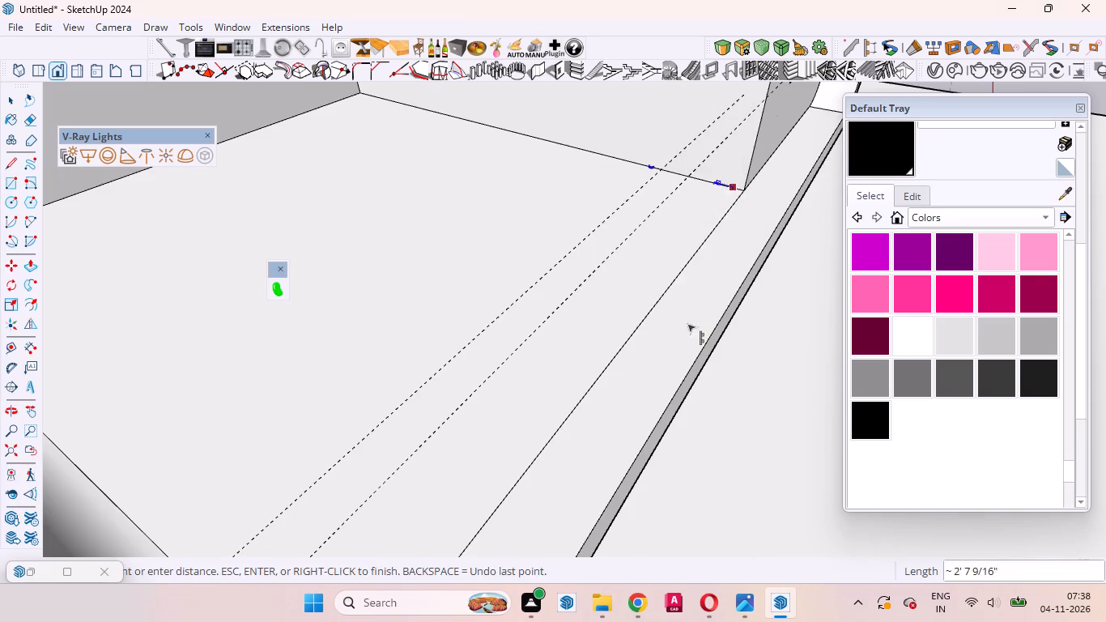
Lock the railing to the red axis and end it at the opening's opposite rounded side wall.
scroll(564, 374, "down", 10)
middle_click_drag(557, 378, 319, 438)
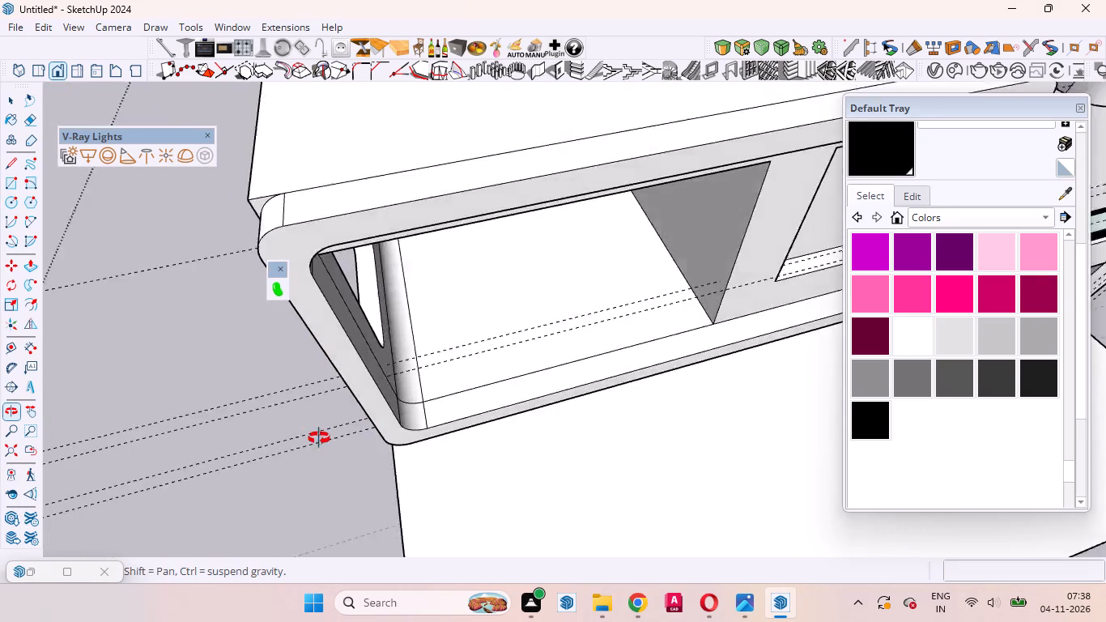
middle_click_drag(319, 438, 178, 454)
scroll(482, 315, "up", 5)
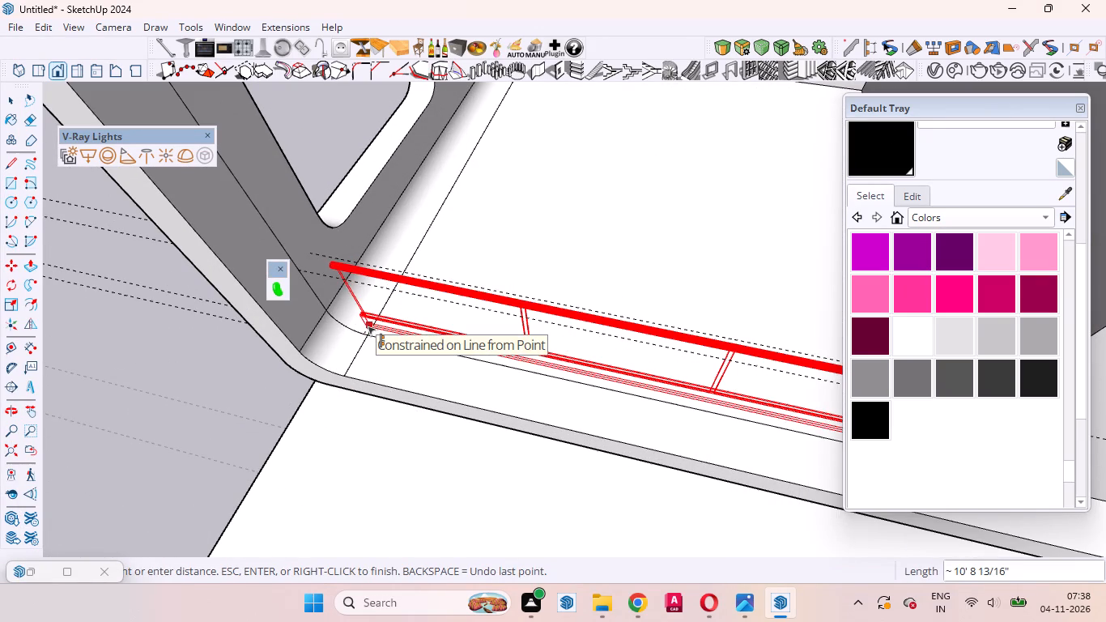
key("Right")
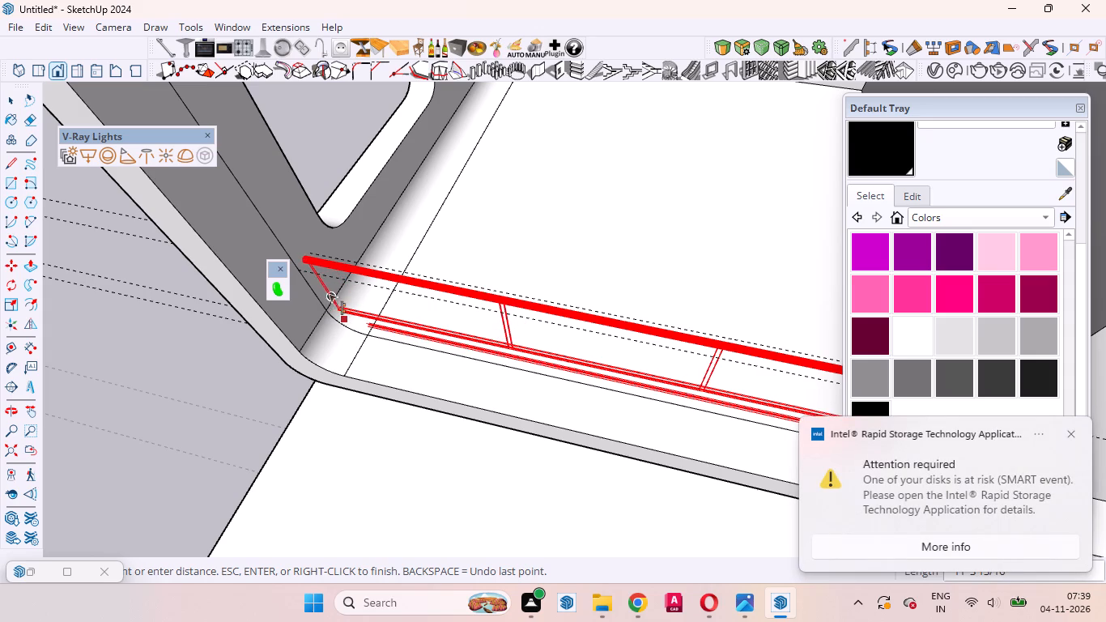
left_click(303, 258)
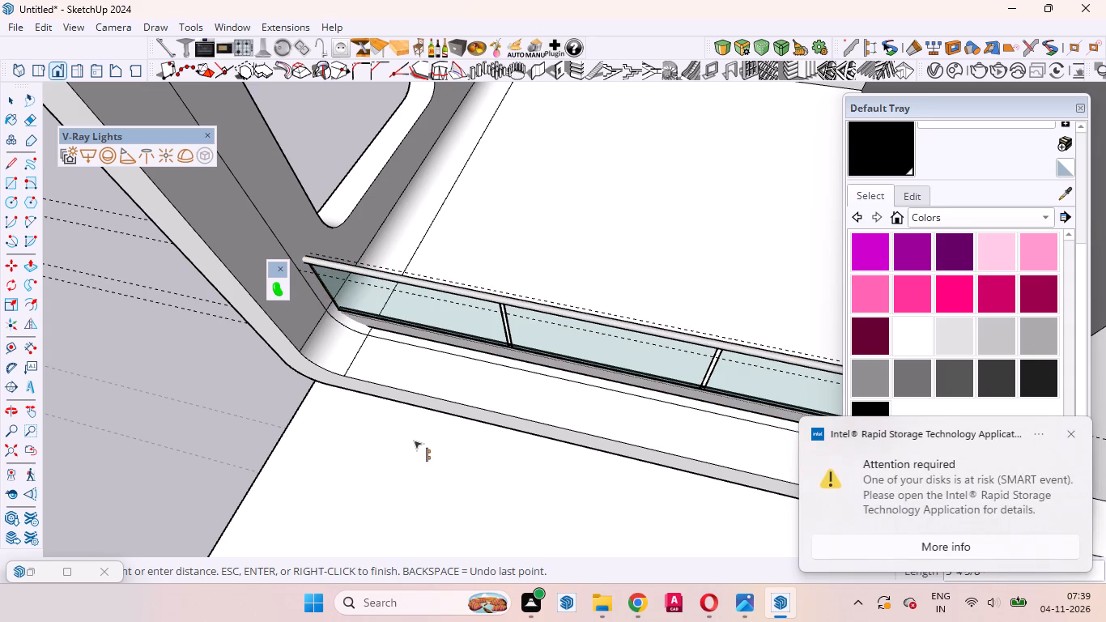
key("space")
Examine how the new glass railing fits in the opening, especially its end at the dividing wall.
scroll(383, 434, "down", 7)
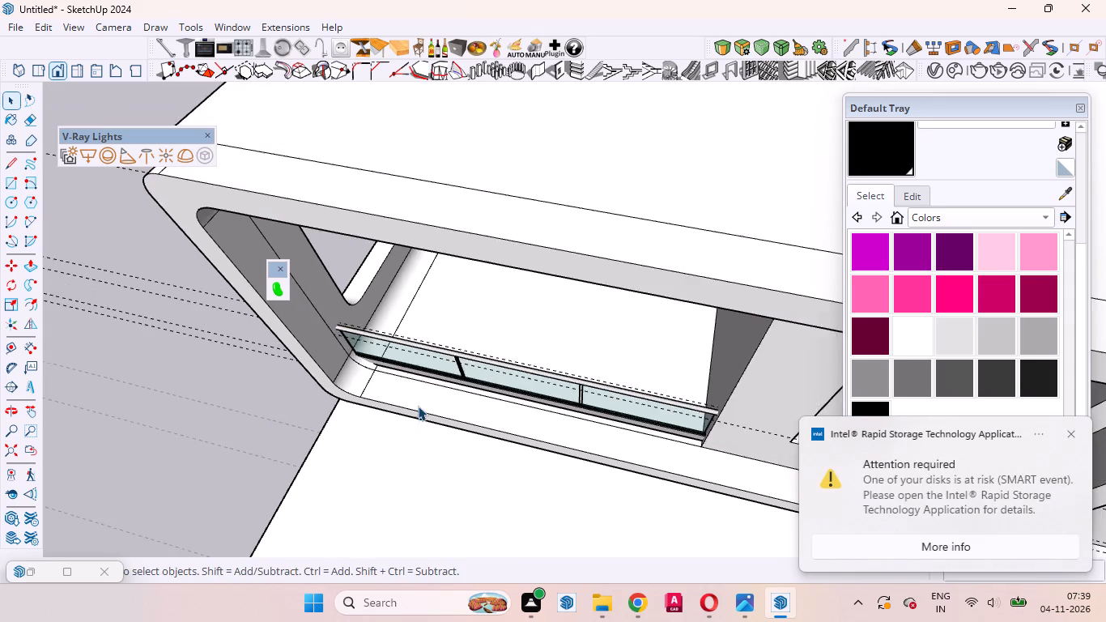
scroll(418, 406, "down", 3)
middle_click_drag(364, 559, 563, 407)
middle_click_drag(423, 427, 490, 322)
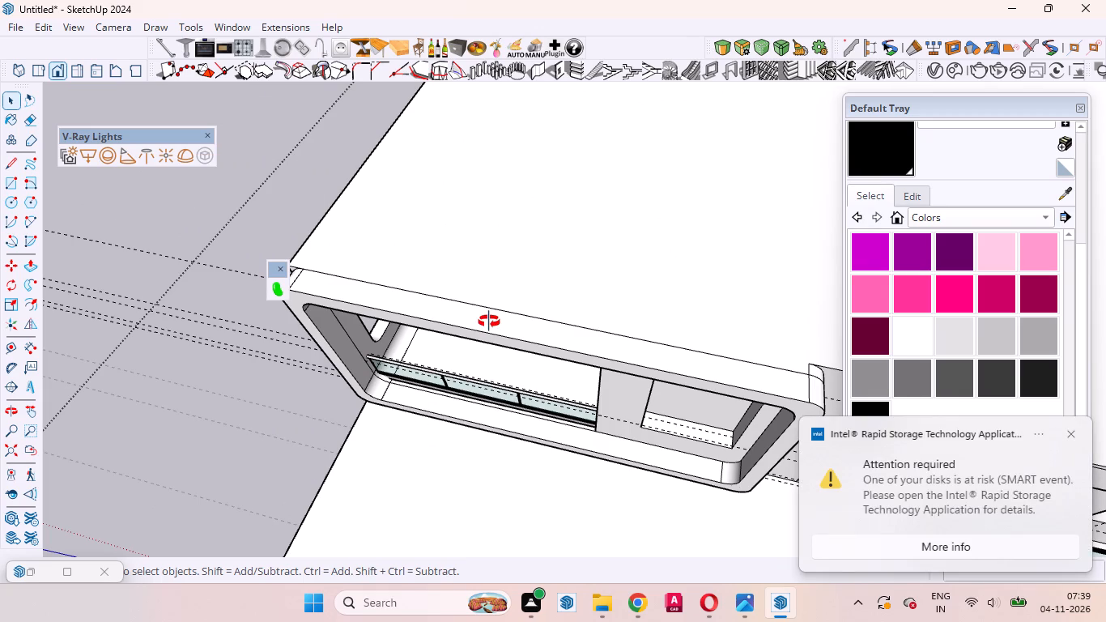
middle_click_drag(487, 476, 524, 380)
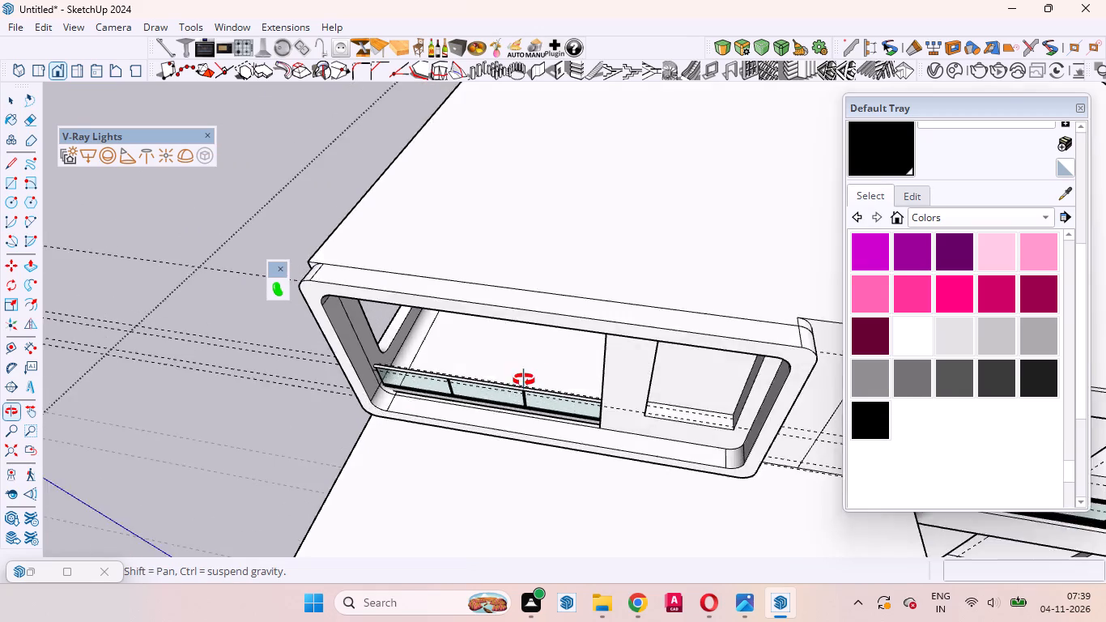
middle_click_drag(524, 380, 625, 264)
scroll(562, 424, "up", 9)
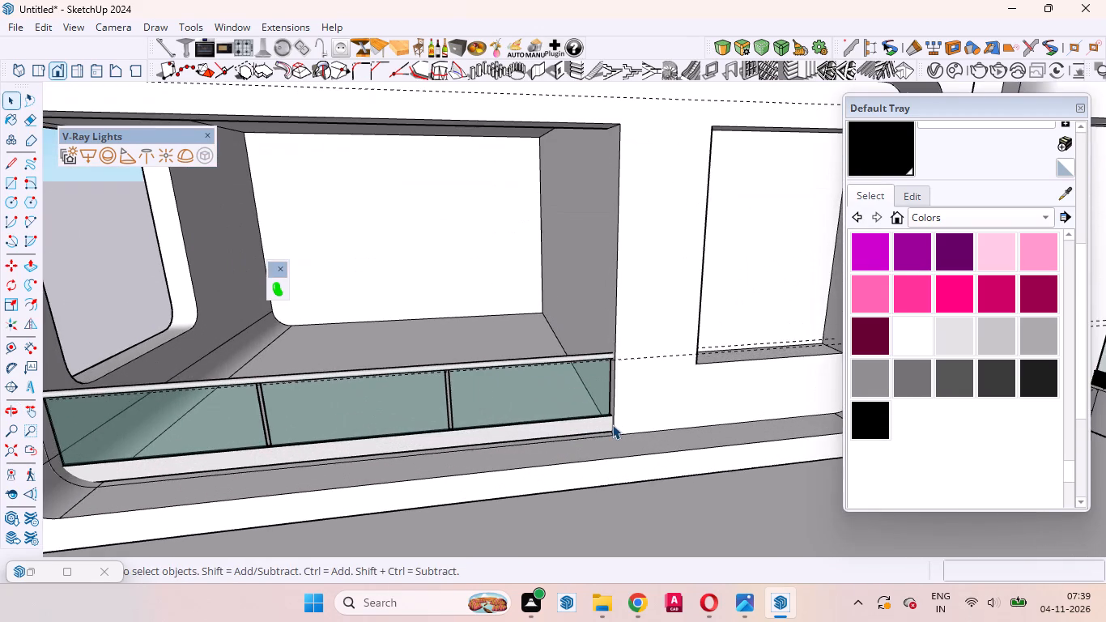
scroll(612, 425, "up", 4)
scroll(565, 425, "down", 6)
Open the base group of the new upper-floor railing for editing, select all its geometry and paint it black.
scroll(494, 430, "up", 1)
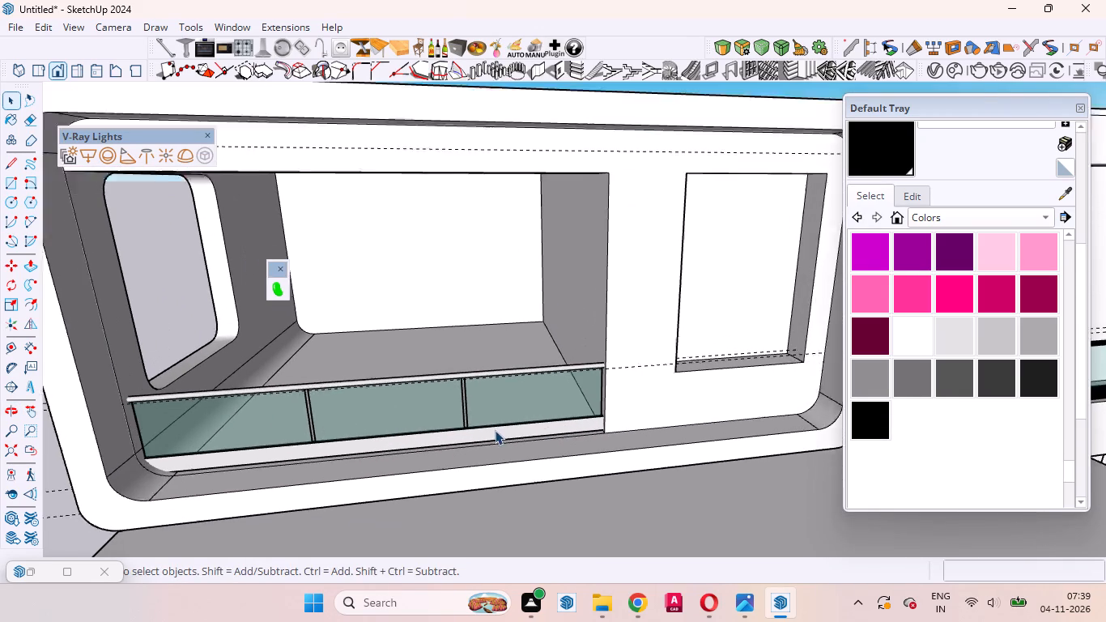
scroll(495, 430, "up", 1)
left_click(512, 432)
triple_click(511, 430)
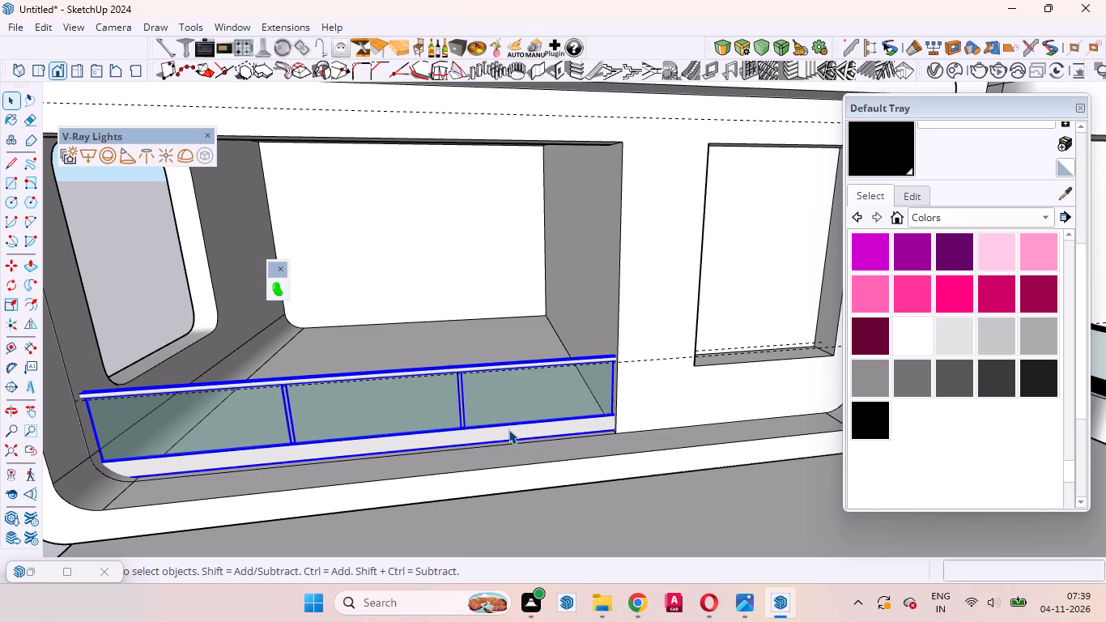
double_click(512, 429)
left_click(512, 430)
double_click(512, 430)
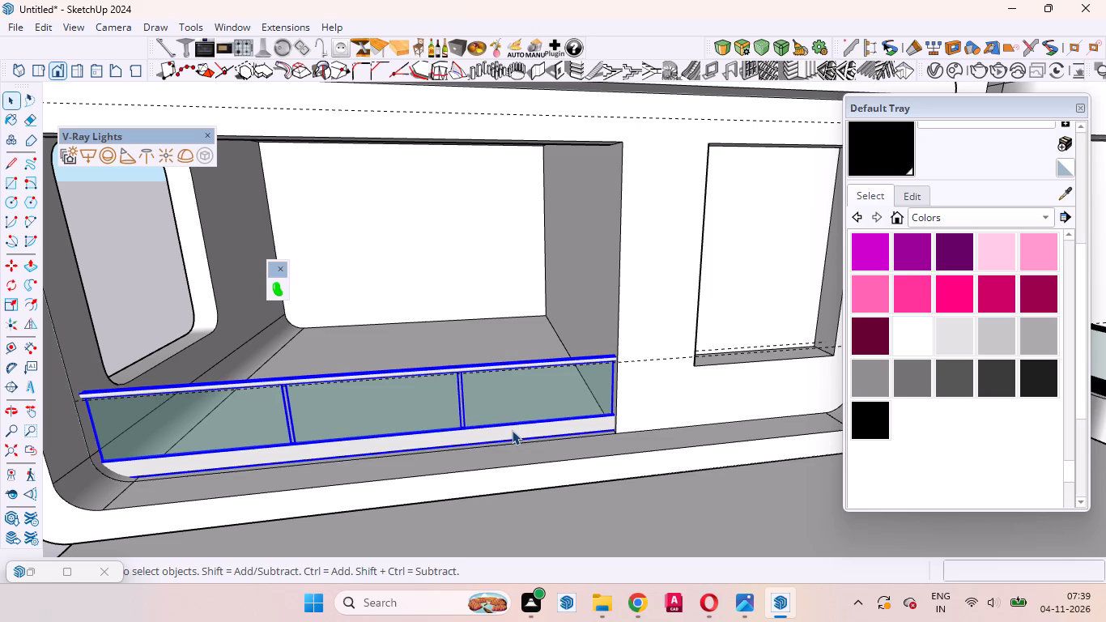
double_click(512, 430)
scroll(614, 449, "up", 4)
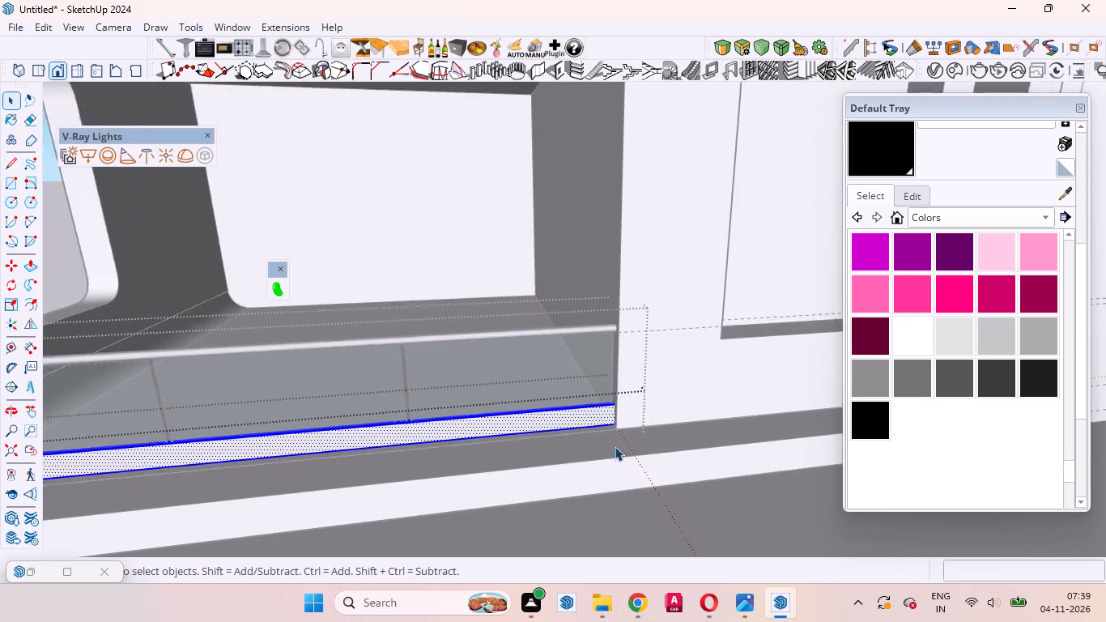
scroll(615, 446, "up", 14)
middle_click_drag(585, 393, 652, 472)
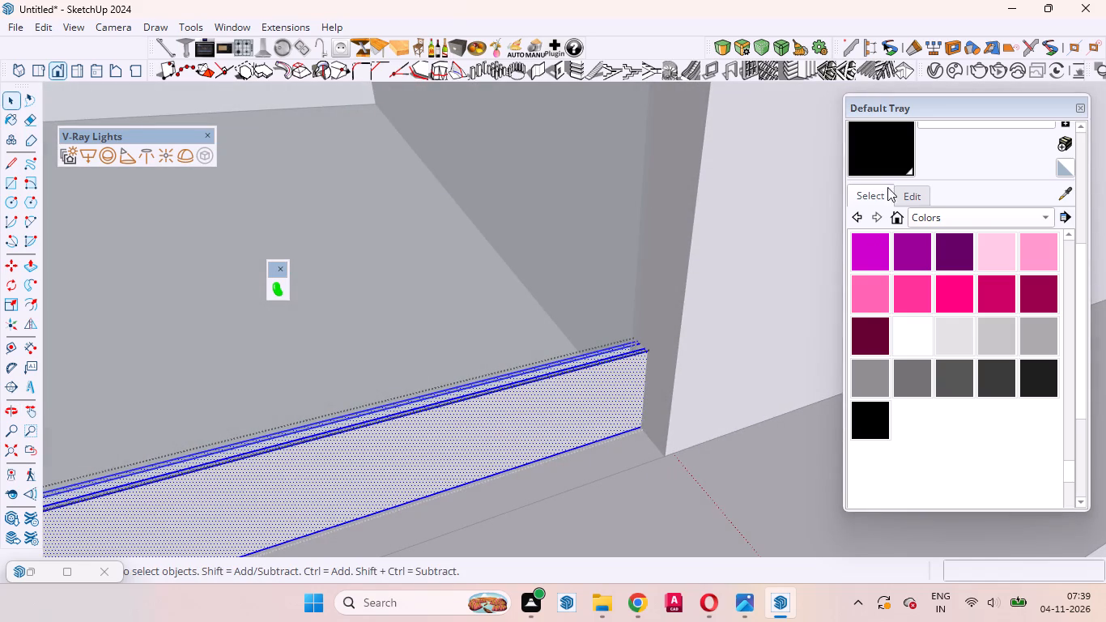
left_click(889, 155)
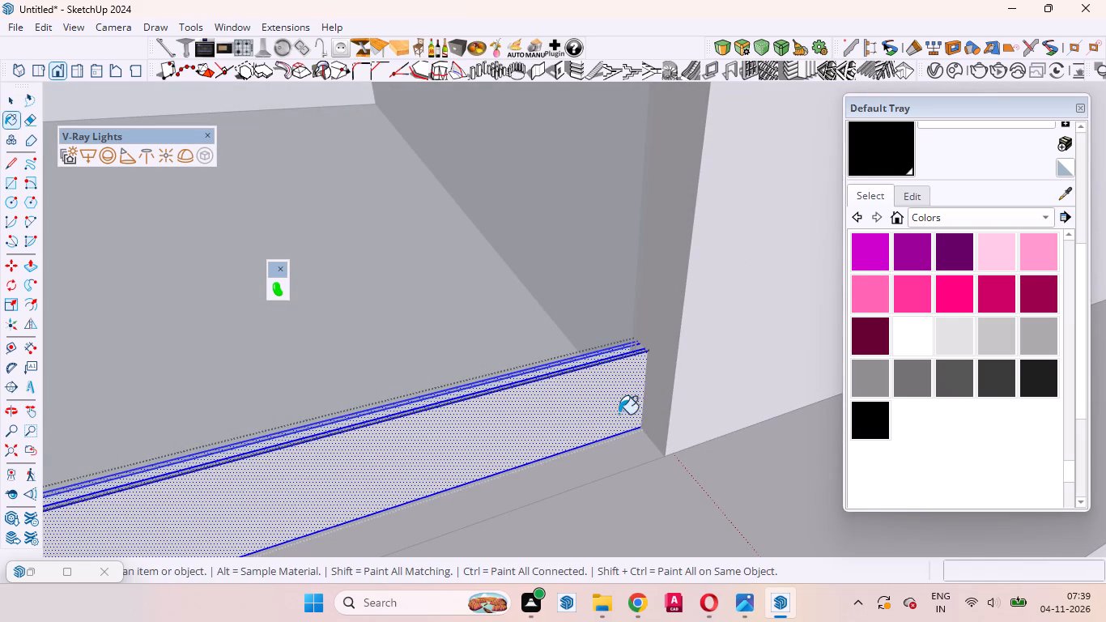
left_click(502, 414)
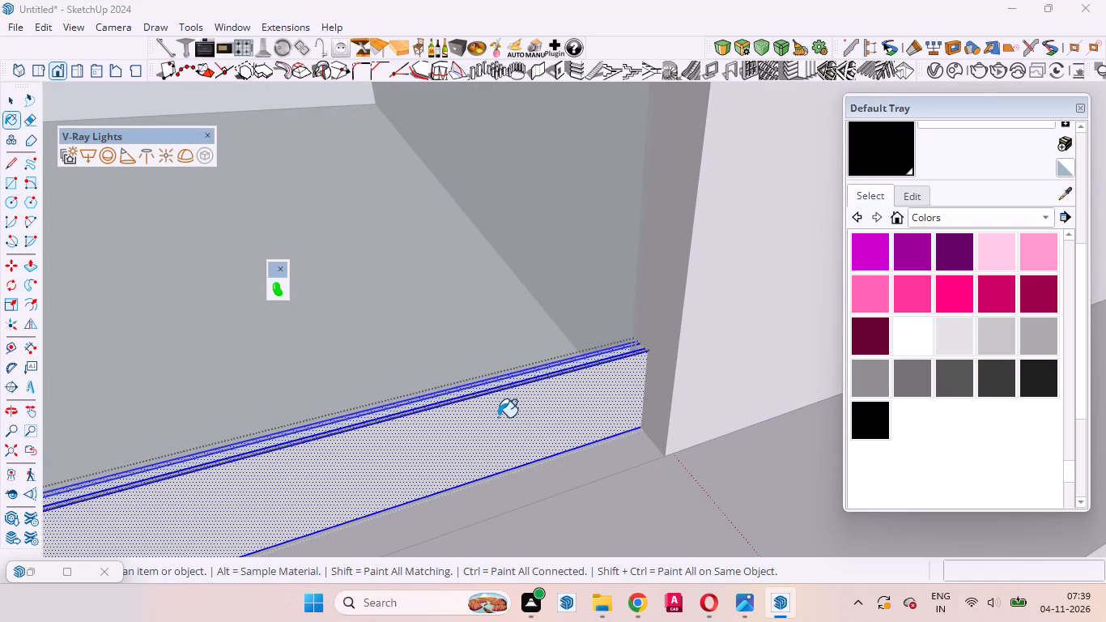
left_click(481, 411)
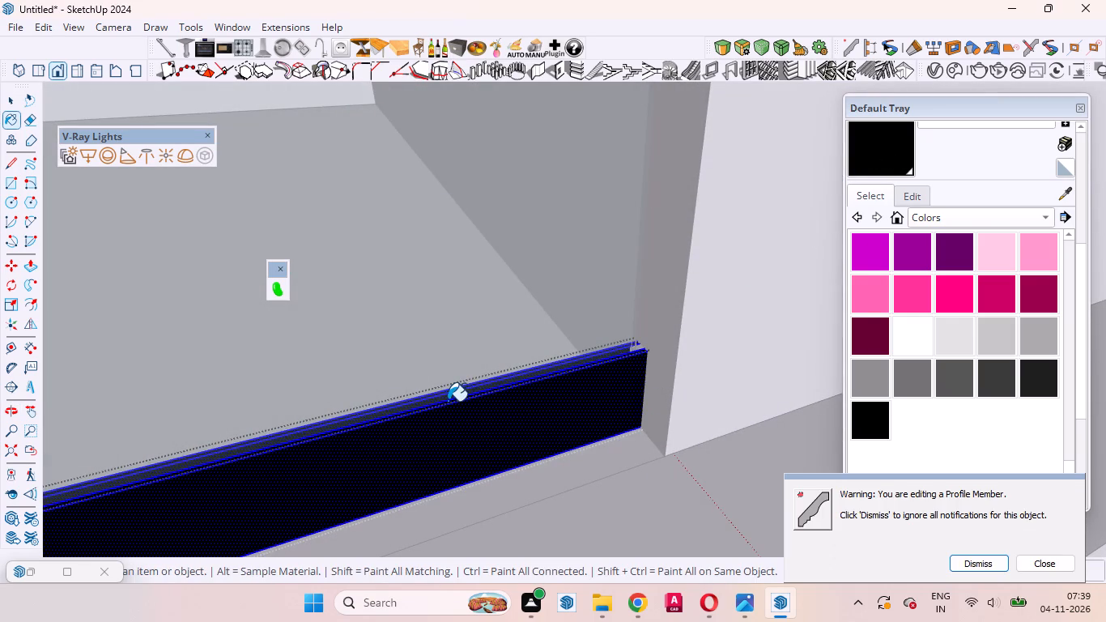
scroll(527, 410, "down", 20)
scroll(527, 410, "down", 4)
scroll(524, 405, "up", 1)
scroll(524, 405, "down", 9)
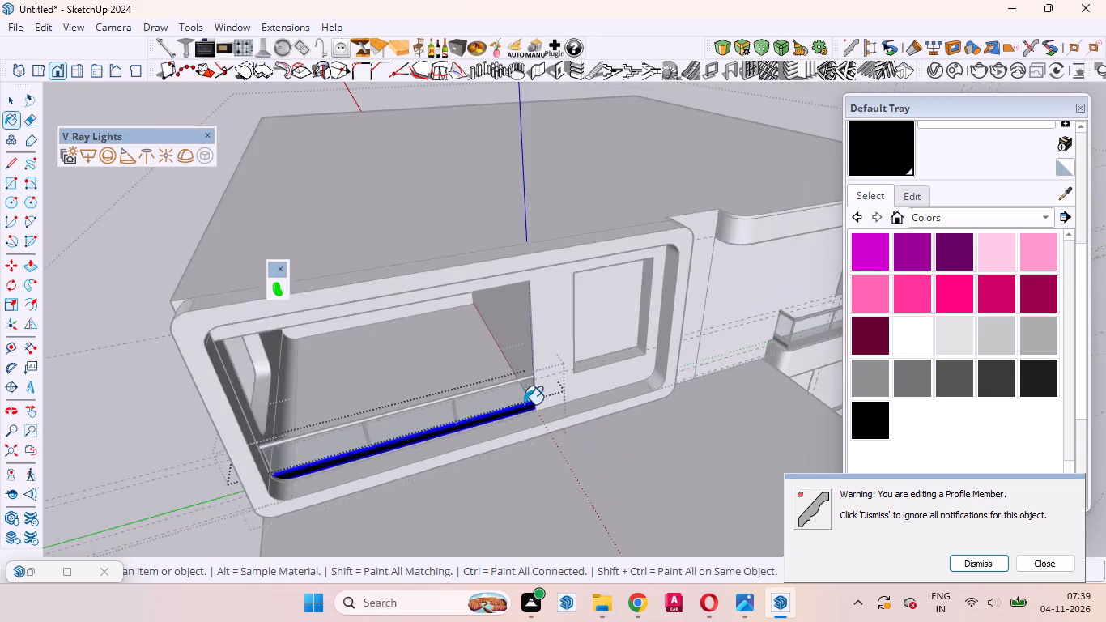
scroll(524, 404, "down", 6)
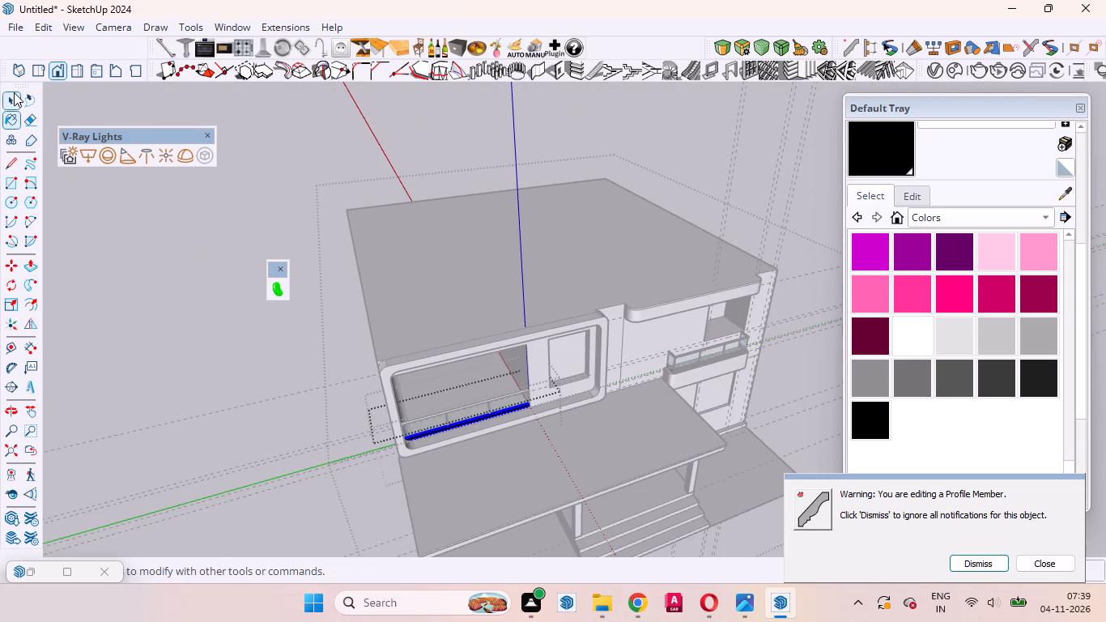
Open the top rail of the new upper-floor railing for editing, select all its geometry and paint it black.
left_click(14, 92)
scroll(470, 398, "up", 12)
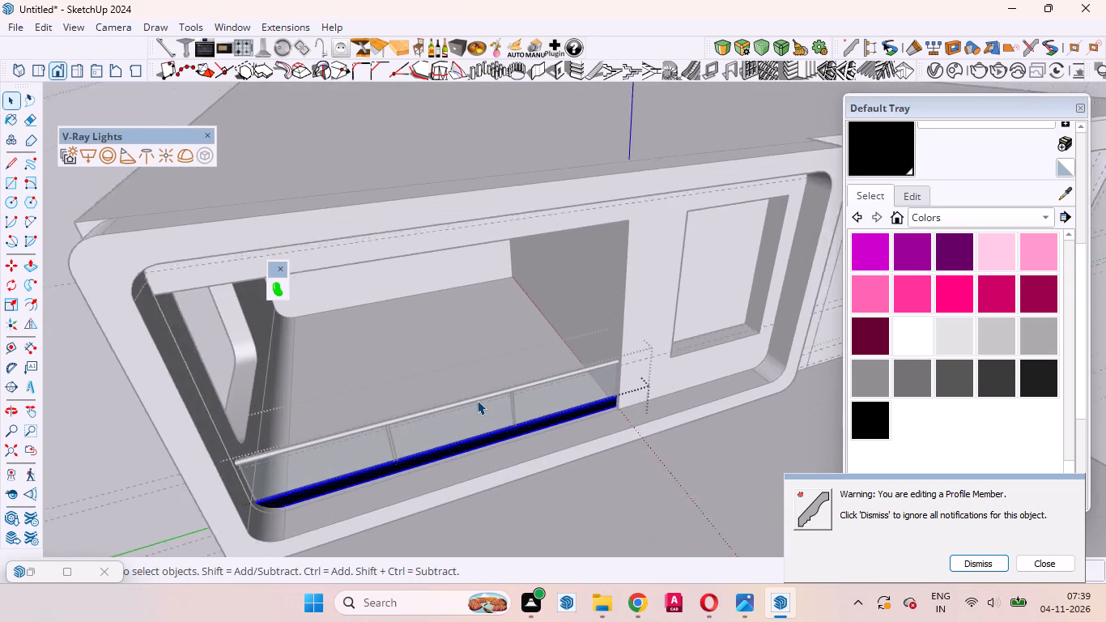
left_click(478, 398)
triple_click(478, 398)
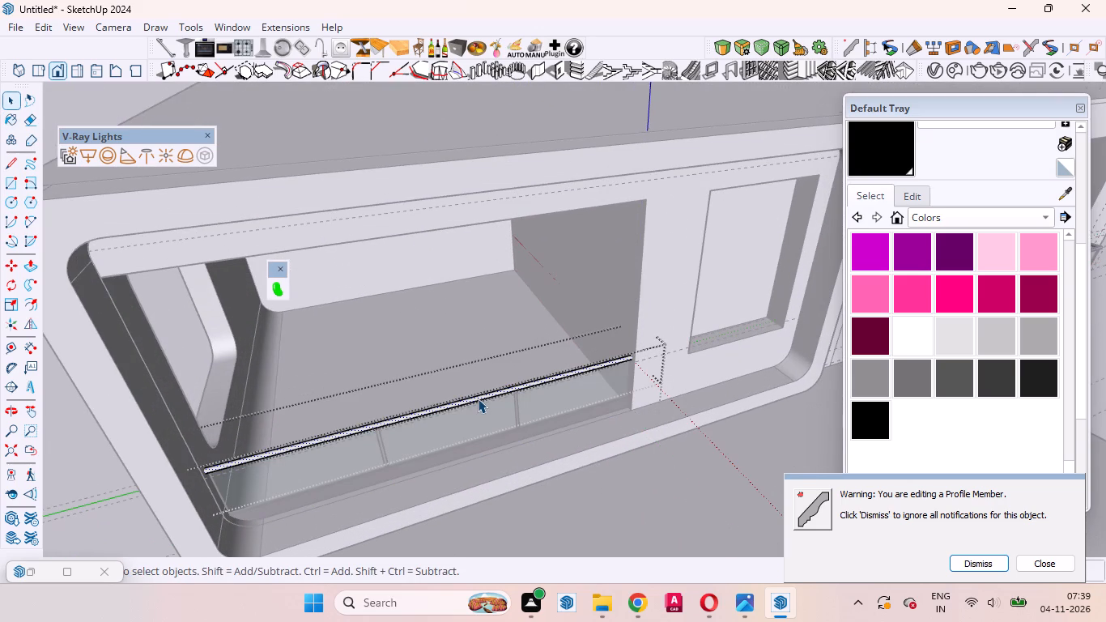
left_click(478, 398)
left_click(109, 486)
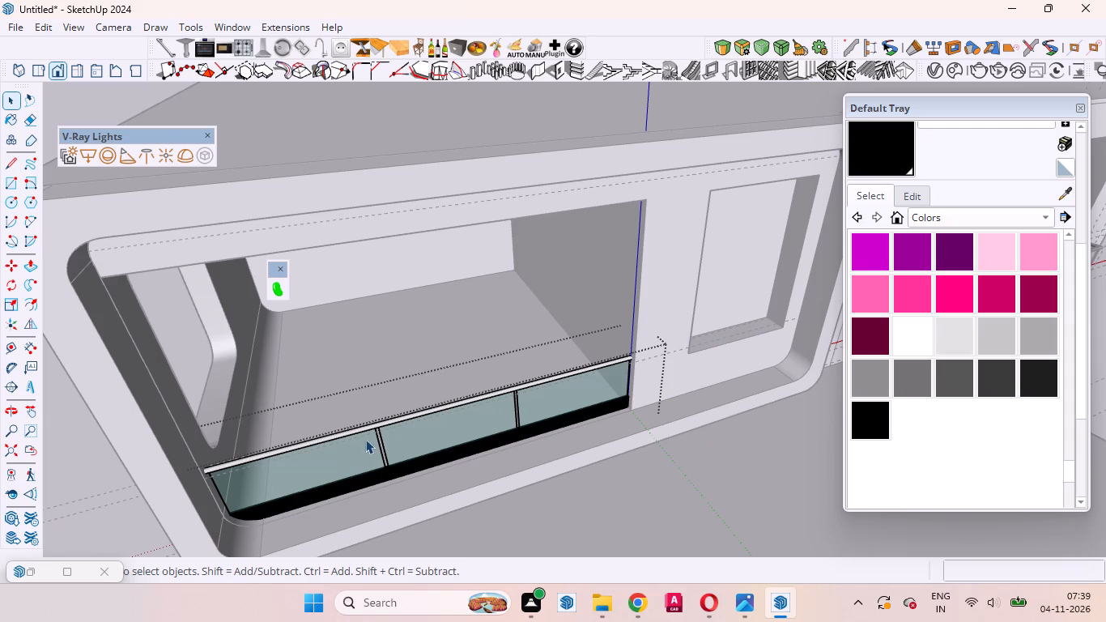
left_click(364, 427)
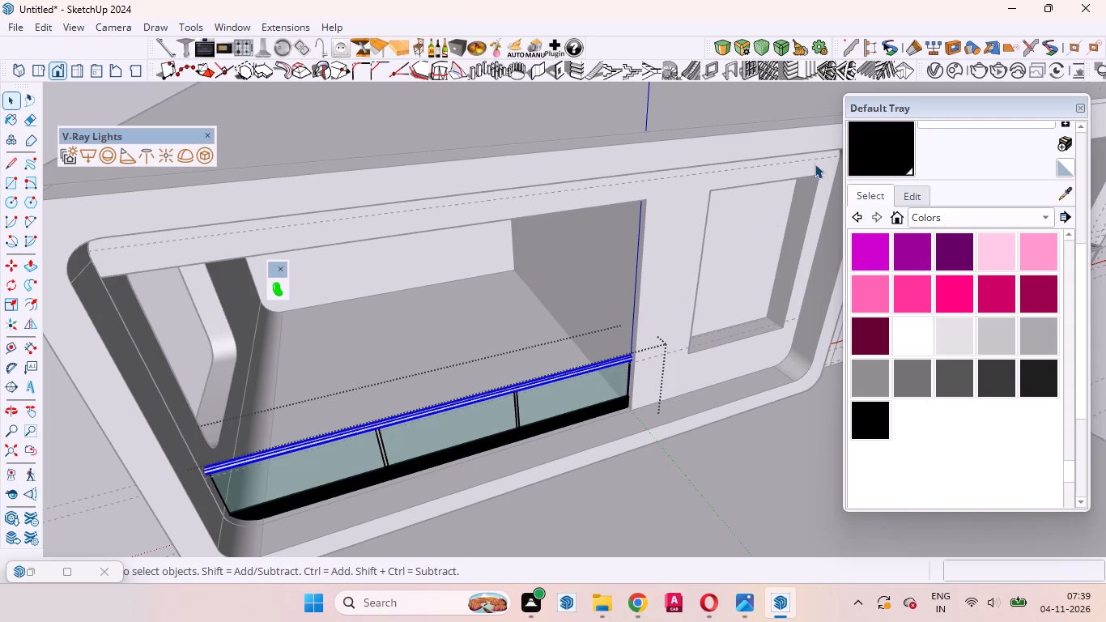
left_click(875, 146)
scroll(522, 400, "up", 16)
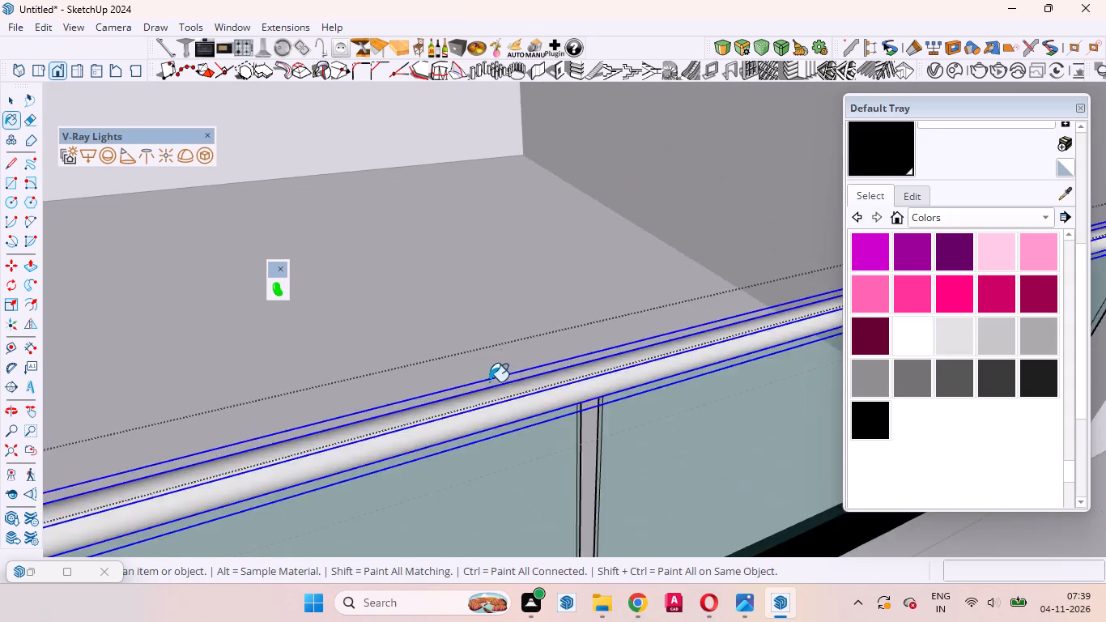
scroll(489, 381, "up", 3)
scroll(522, 447, "down", 4)
left_click(560, 463)
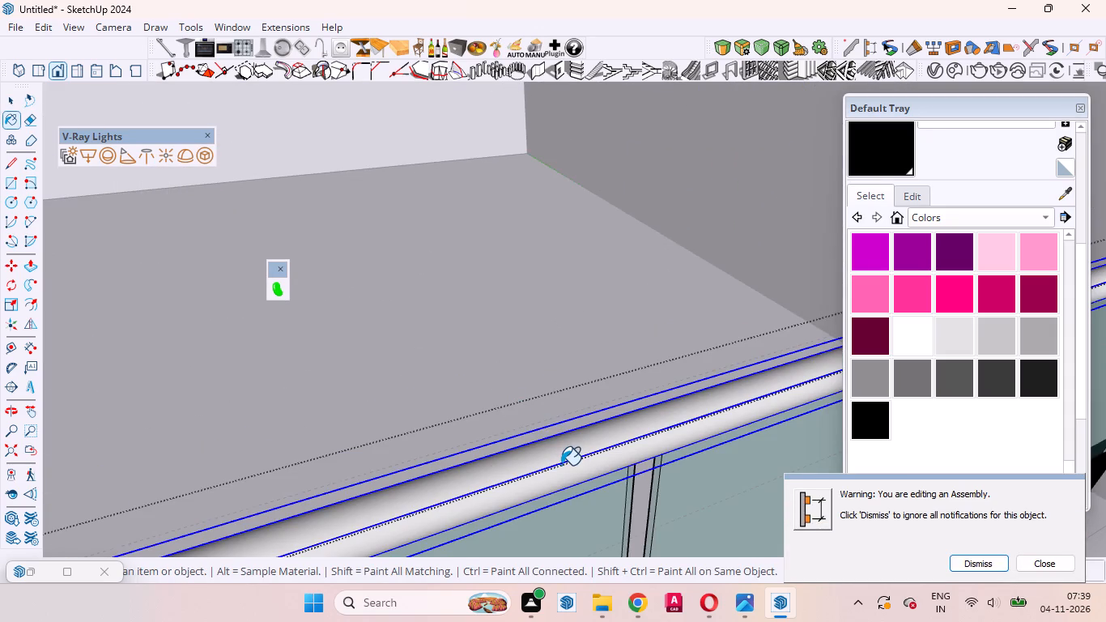
key("space")
double_click(563, 466)
left_click(563, 466)
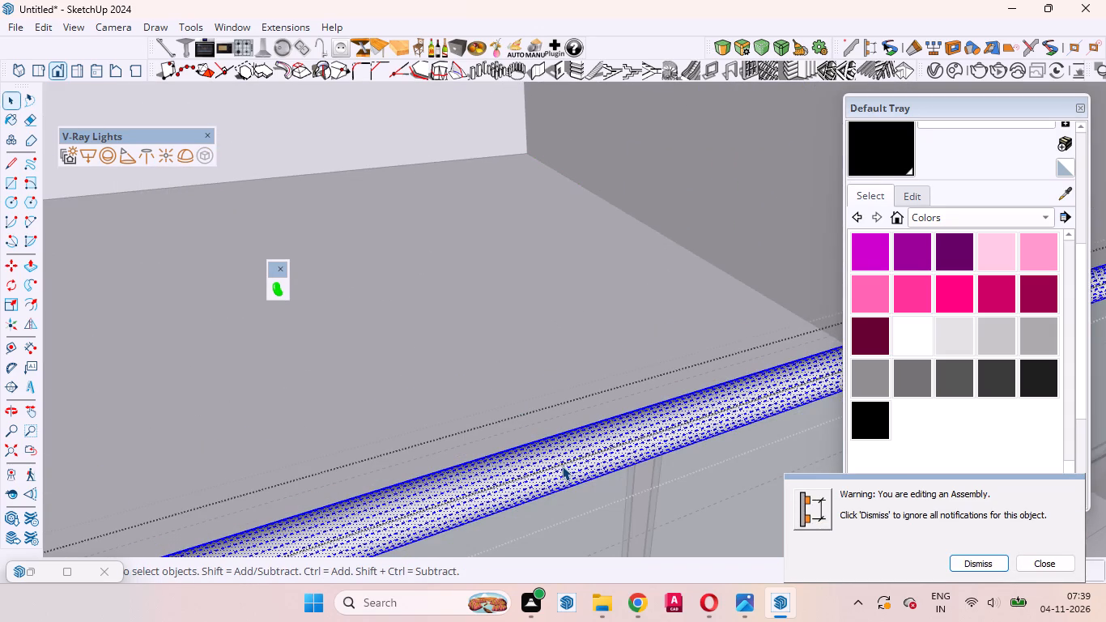
left_click(905, 134)
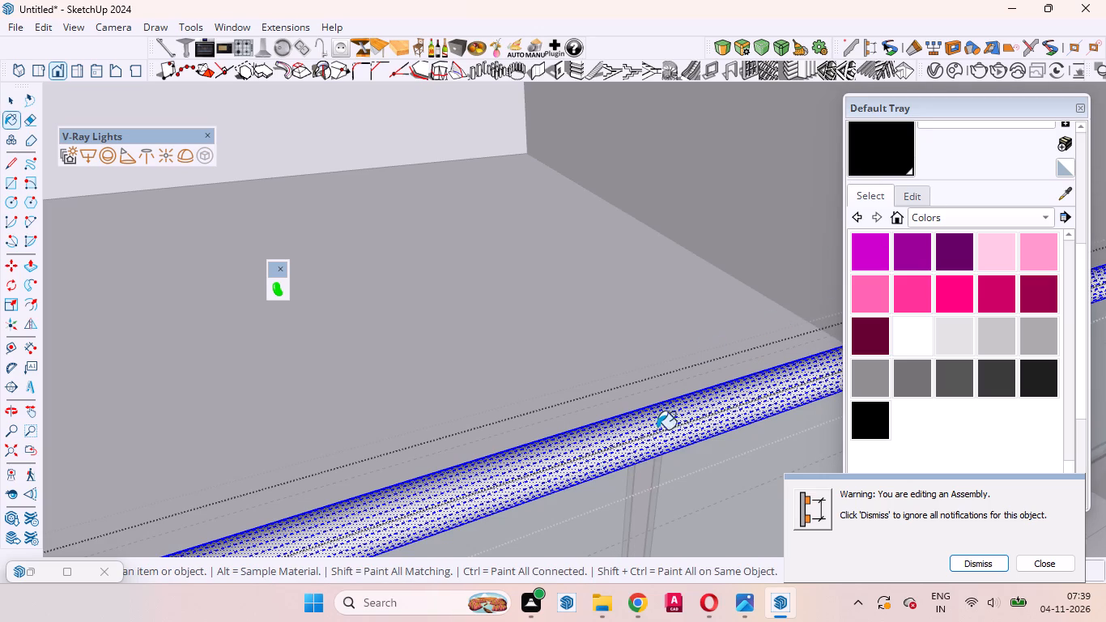
left_click(651, 434)
scroll(585, 325, "down", 18)
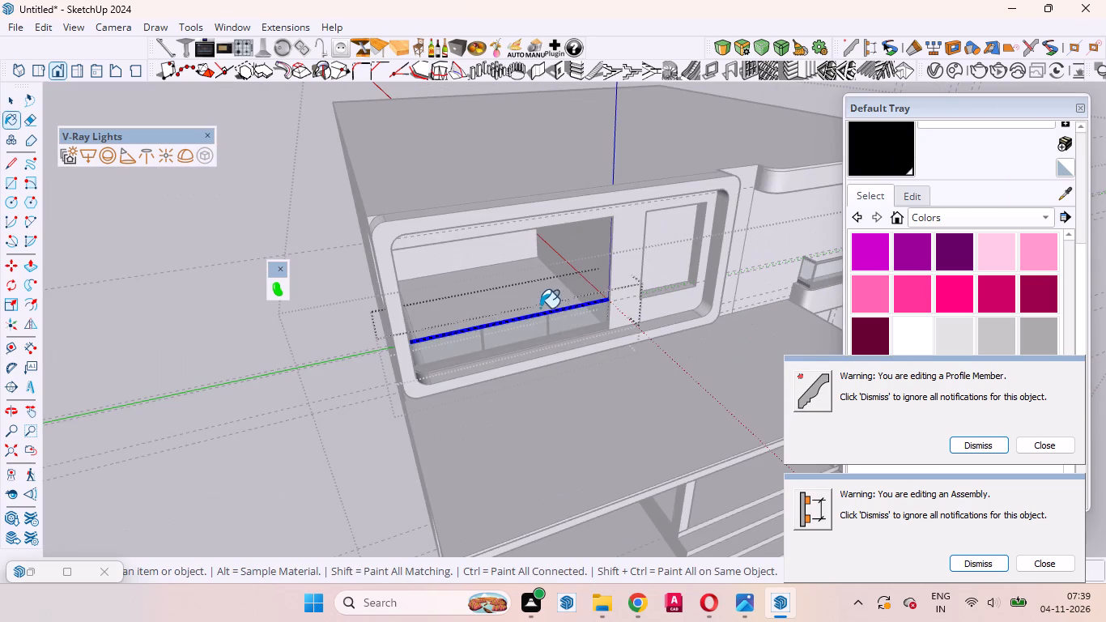
left_click(3, 96)
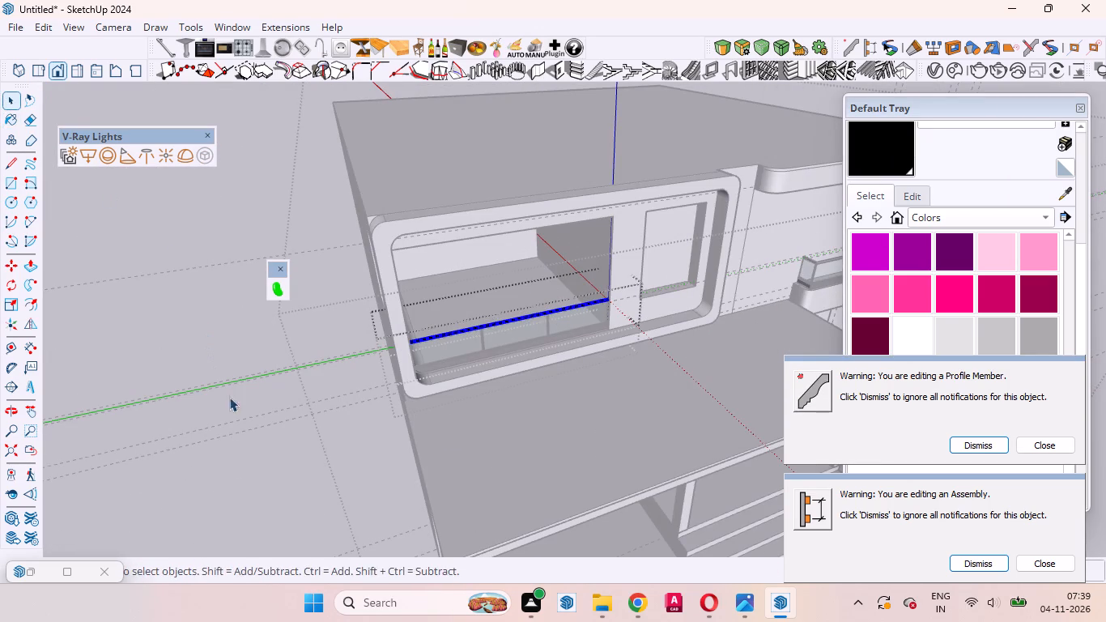
left_click(240, 412)
Leave the railing group and examine the black-painted railing and the room behind it from several angles.
middle_click_drag(316, 473, 195, 373)
scroll(195, 373, "down", 1)
scroll(568, 230, "up", 1)
scroll(486, 272, "up", 10)
middle_click_drag(534, 283, 506, 329)
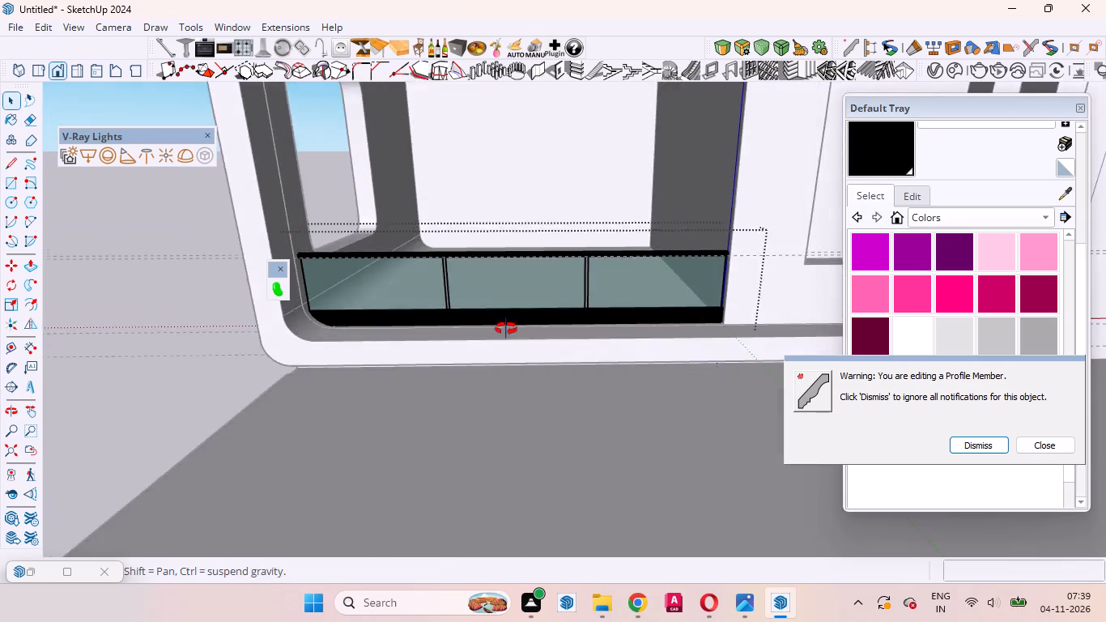
middle_click_drag(506, 329, 489, 329)
scroll(466, 312, "down", 10)
scroll(501, 217, "up", 5)
middle_click_drag(518, 224, 444, 148)
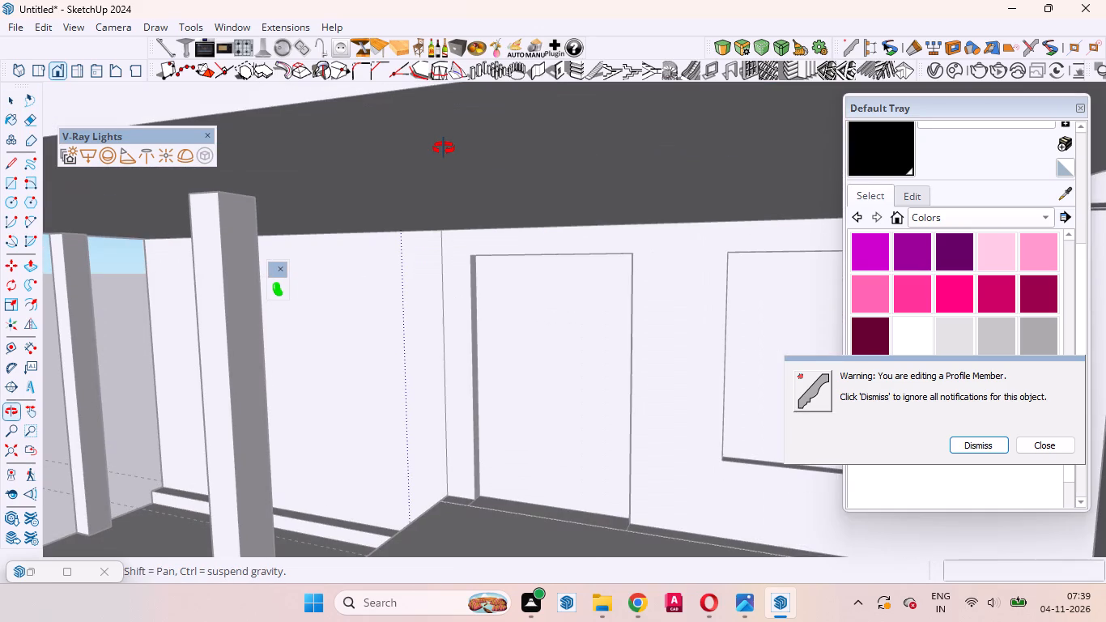
middle_click_drag(444, 148, 547, 280)
scroll(508, 234, "down", 10)
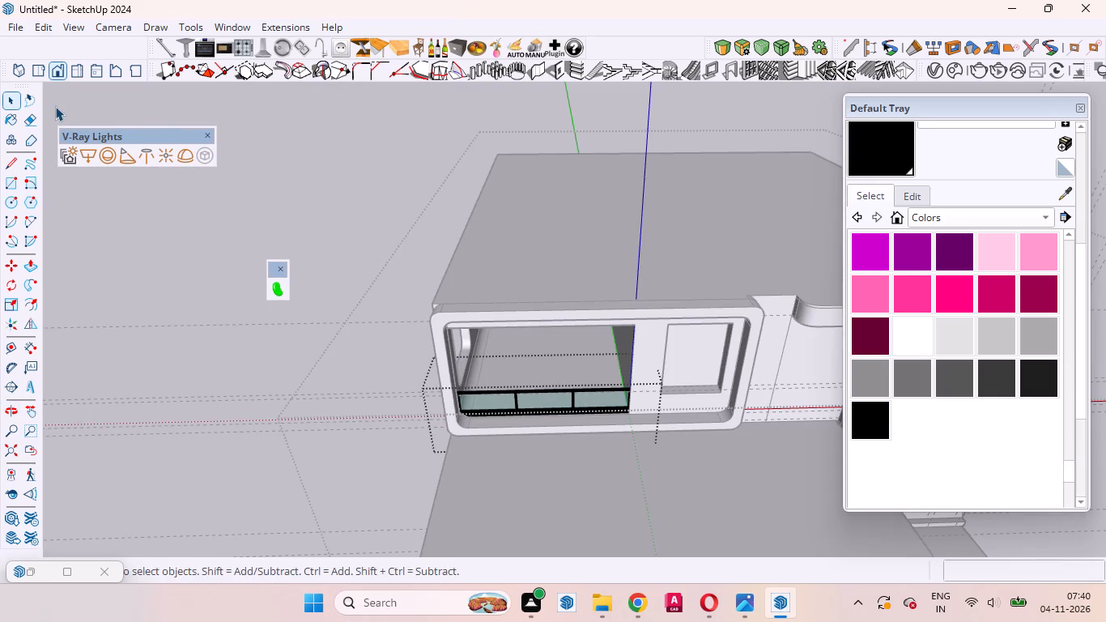
double_click(109, 292)
left_click(136, 289)
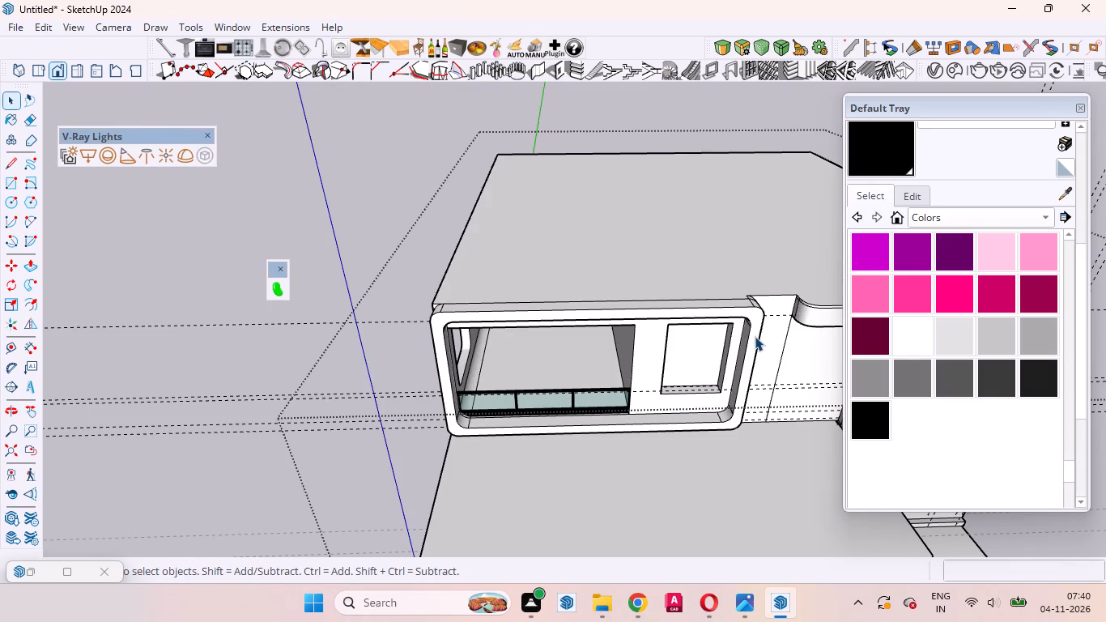
scroll(517, 303, "up", 2)
scroll(598, 329, "up", 10)
middle_click_drag(525, 354, 445, 220)
scroll(552, 359, "down", 4)
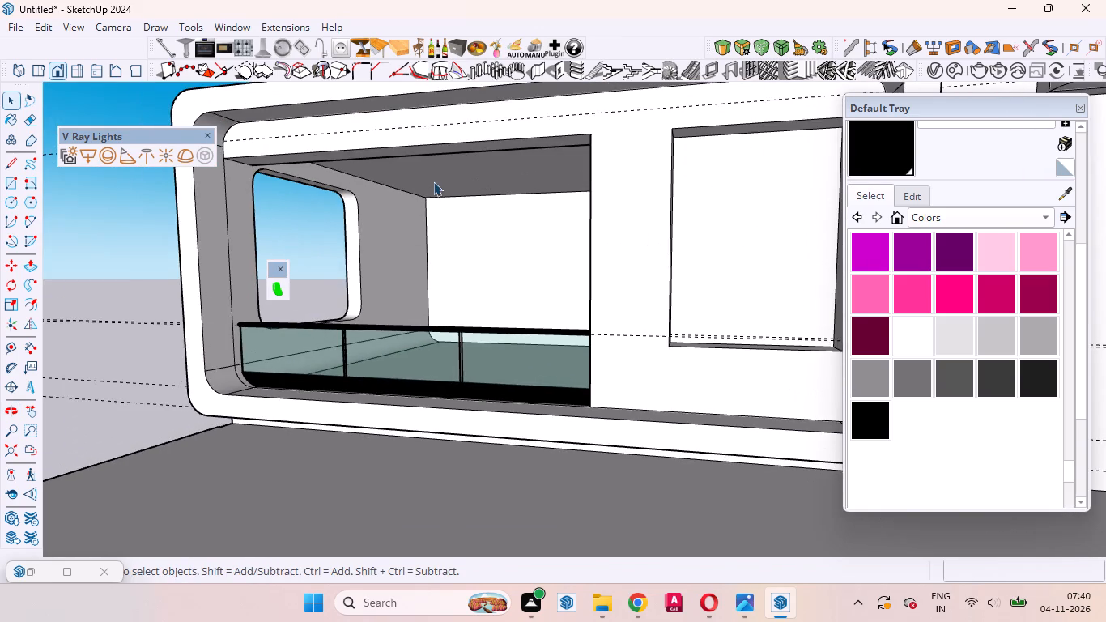
scroll(431, 180, "up", 4)
middle_click_drag(462, 198, 372, 243)
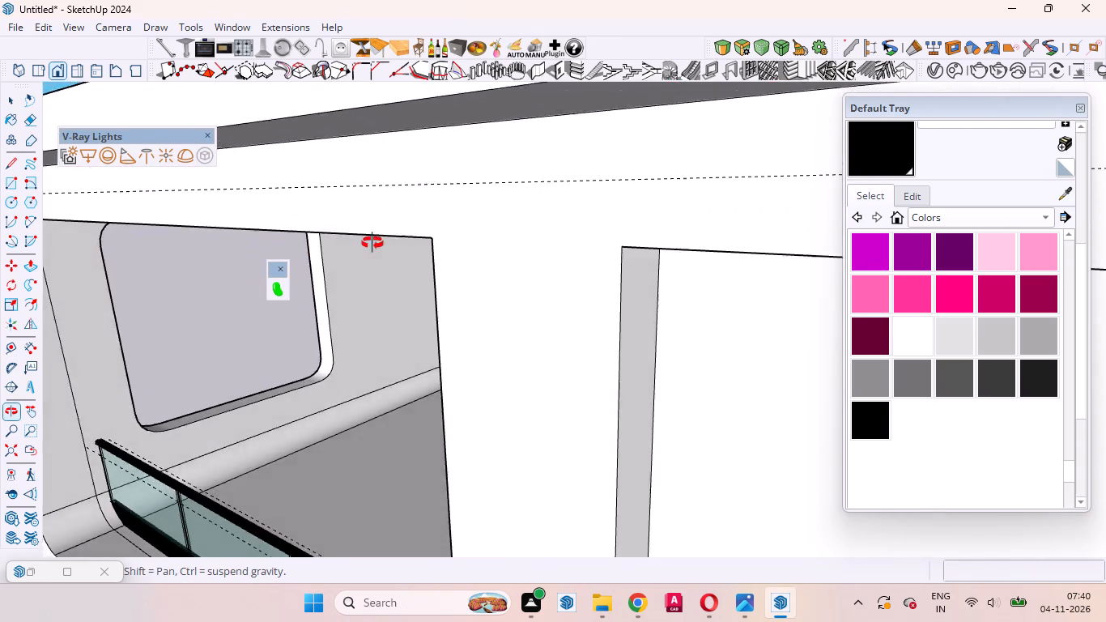
middle_click_drag(372, 243, 534, 219)
scroll(542, 243, "down", 6)
scroll(554, 283, "up", 3)
middle_click_drag(561, 308, 559, 338)
scroll(415, 373, "up", 7)
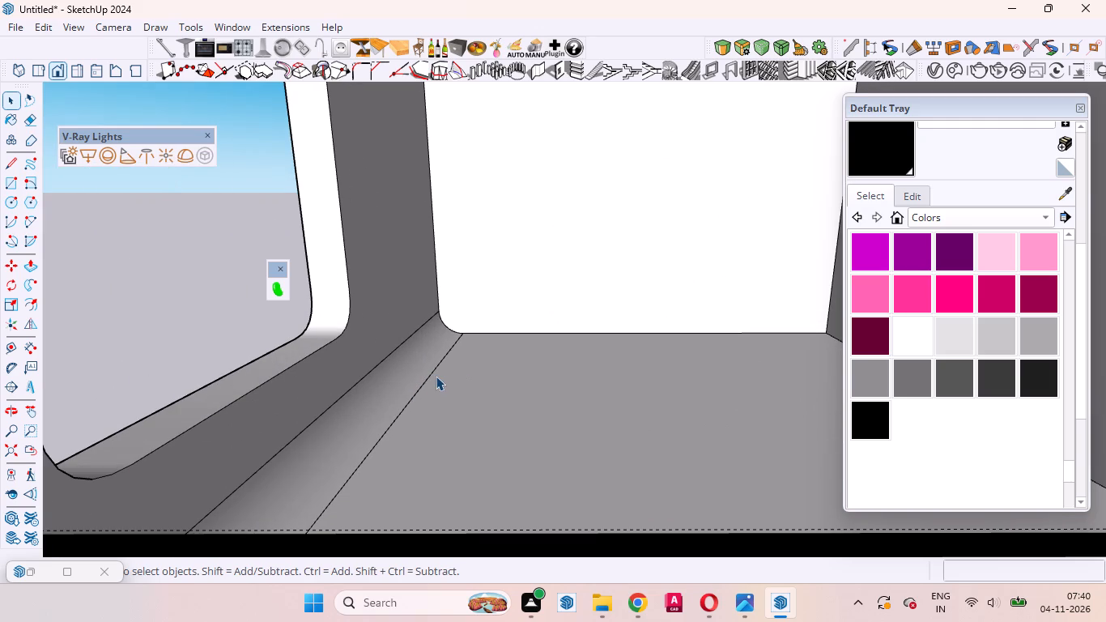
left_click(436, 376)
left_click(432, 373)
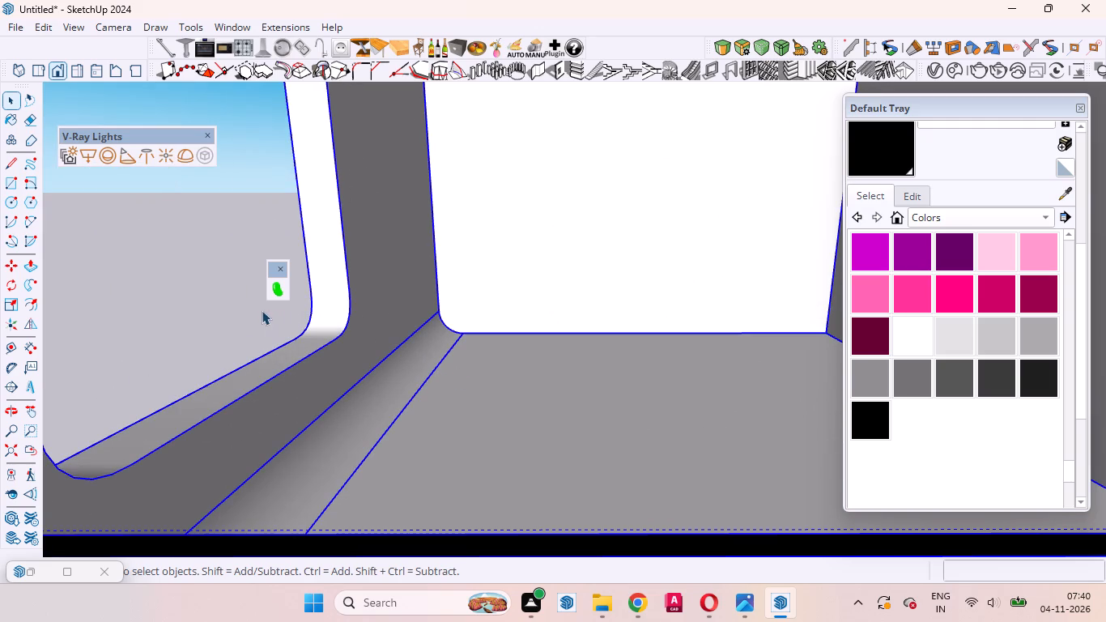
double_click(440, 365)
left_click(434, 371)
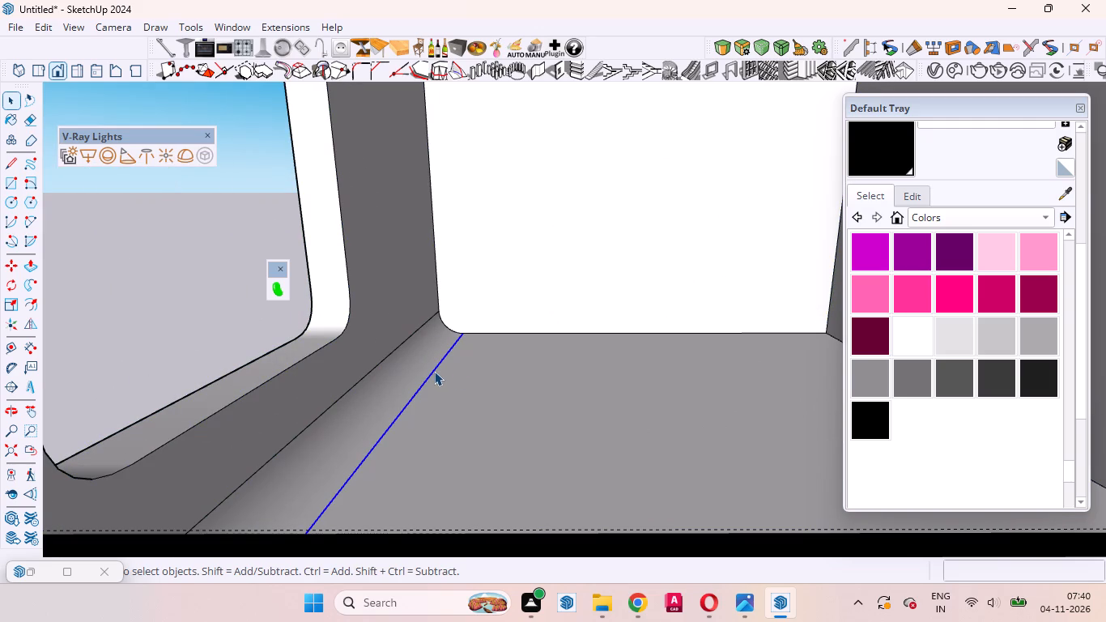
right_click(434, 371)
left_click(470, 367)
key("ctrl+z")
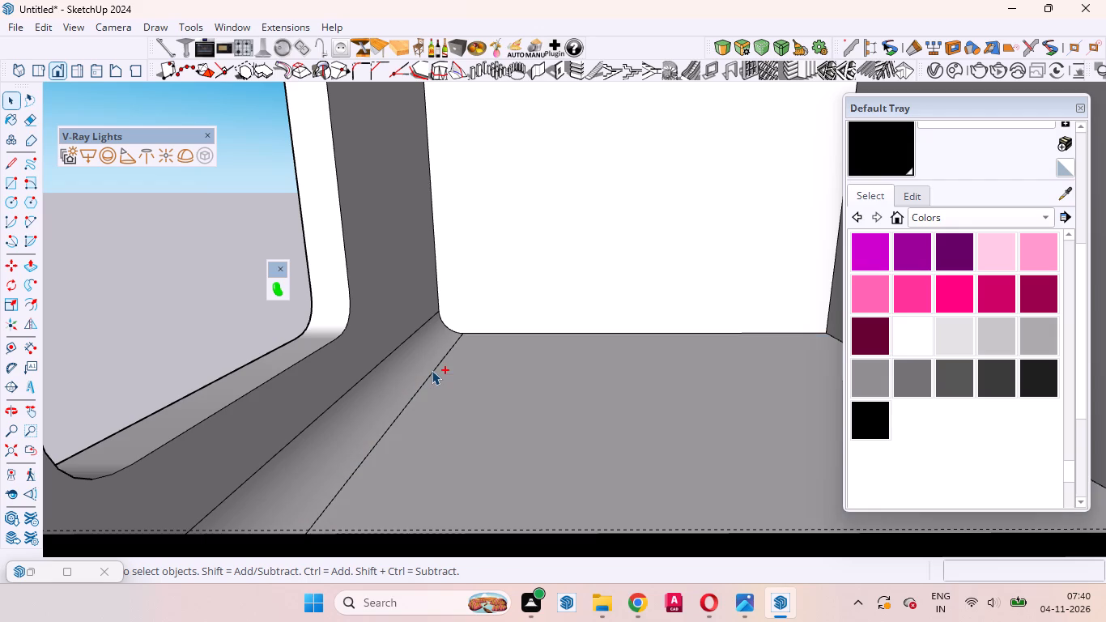
Examine the railed upper-floor opening and the rounded side window from the front and the side of the house.
scroll(410, 386, "down", 7)
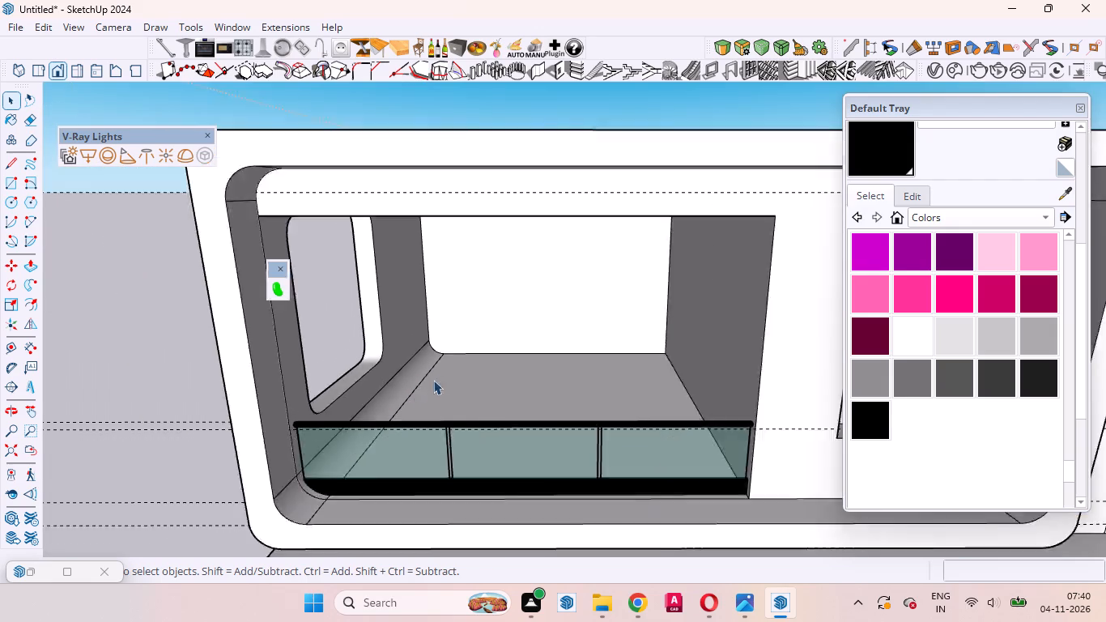
scroll(433, 380, "down", 6)
middle_click_drag(555, 405, 420, 356)
scroll(441, 398, "up", 5)
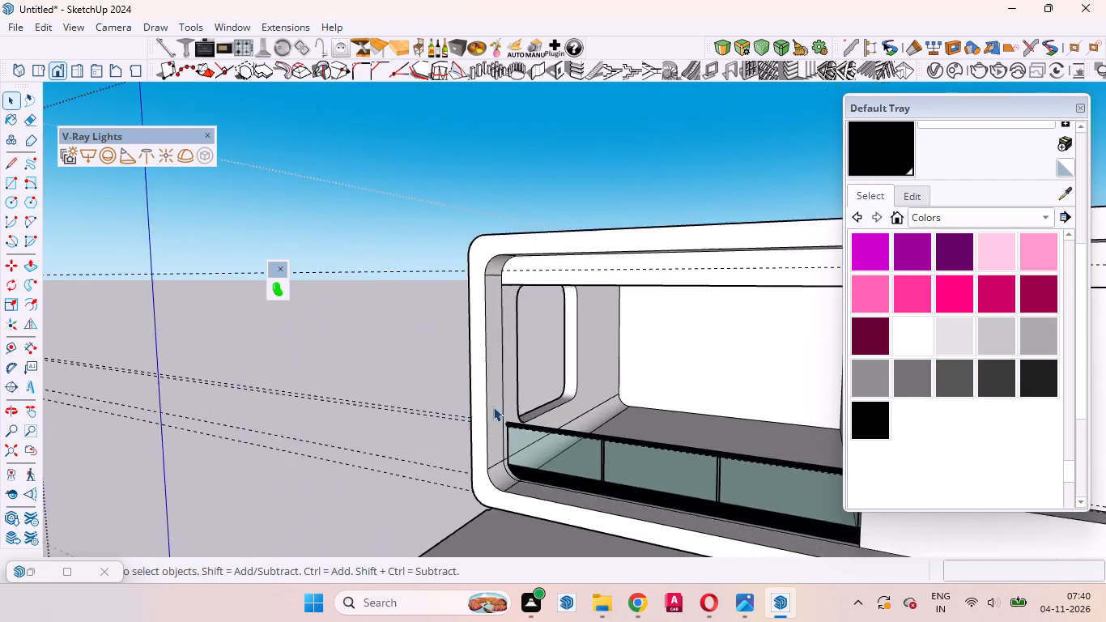
scroll(493, 407, "up", 3)
middle_click_drag(512, 424, 316, 471)
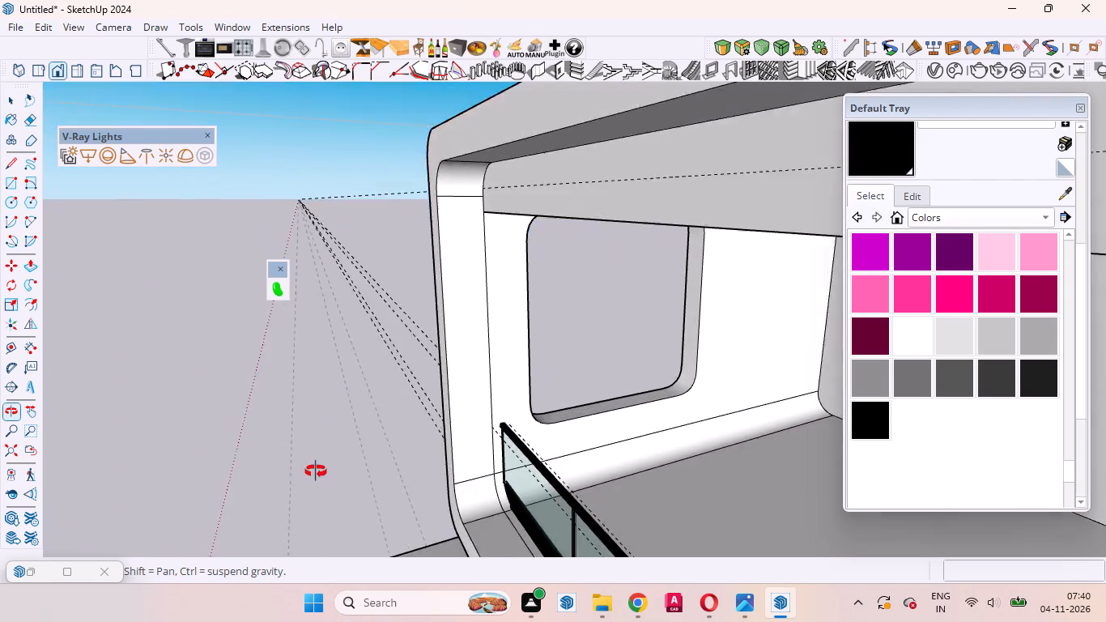
middle_click_drag(316, 471, 856, 396)
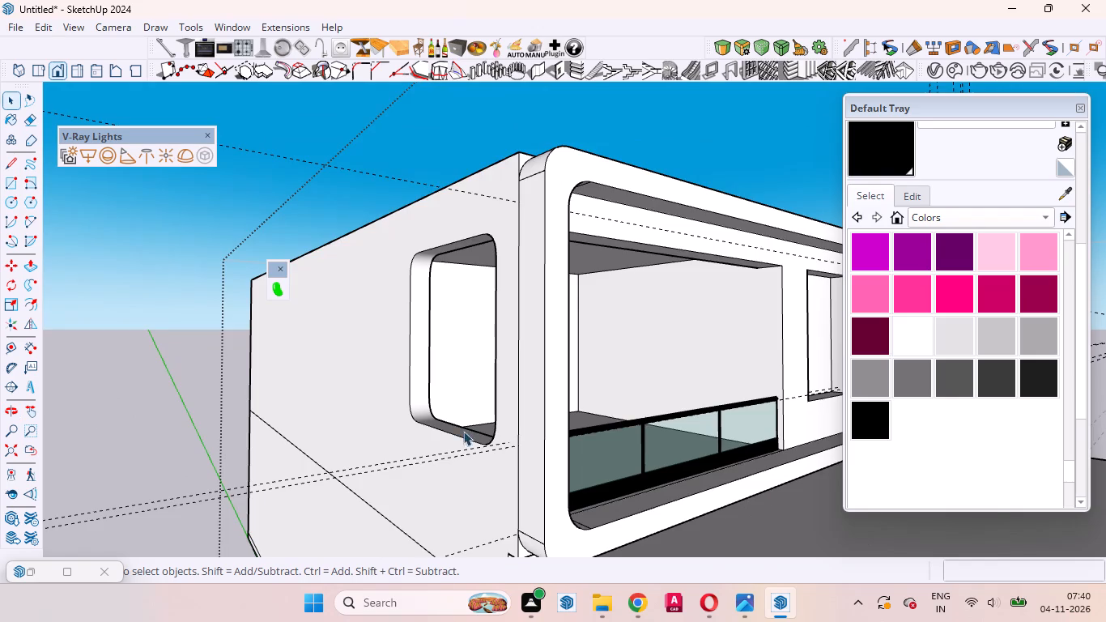
scroll(453, 449, "down", 9)
middle_click_drag(579, 464, 445, 466)
Select the vertical guide lines rising above the house roof and delete them.
scroll(436, 457, "down", 4)
scroll(615, 420, "up", 3)
scroll(478, 405, "down", 9)
left_click_drag(666, 302, 451, 253)
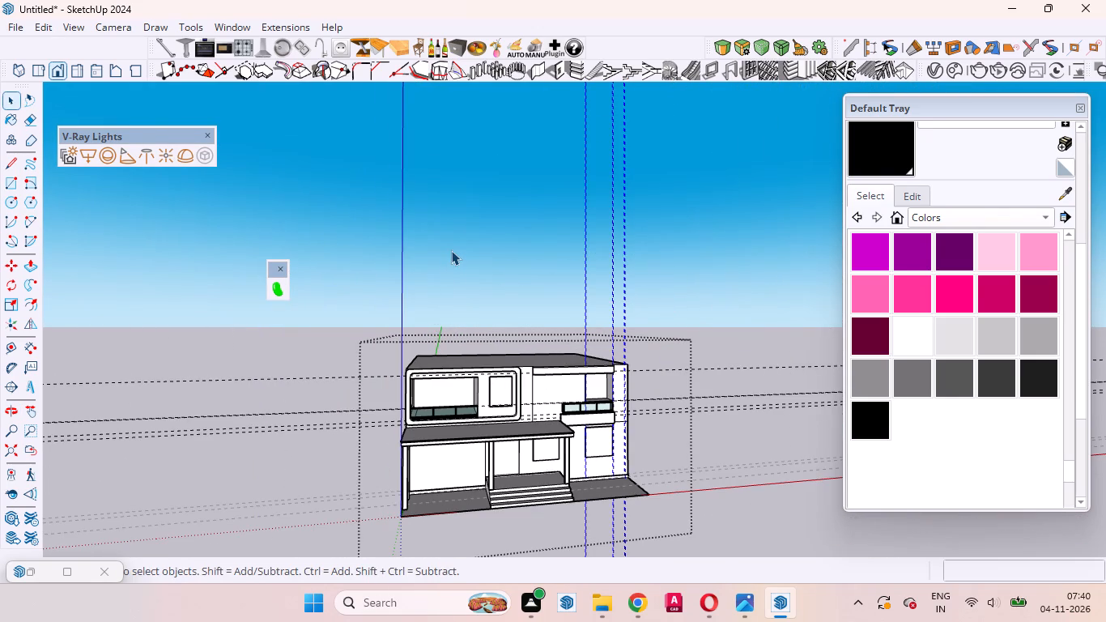
key("Delete")
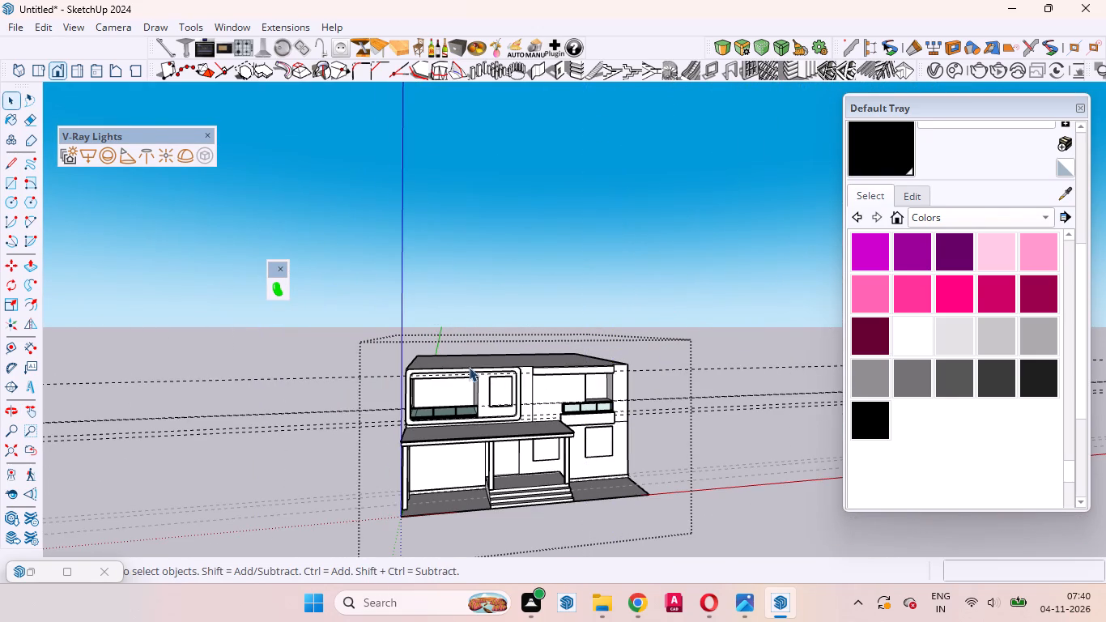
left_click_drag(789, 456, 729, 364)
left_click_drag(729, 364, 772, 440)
Place a vertical guide about 1' 6 3/4" from the upper wall's vertical edge, on the side towards the small balcony.
key("t")
key("t")
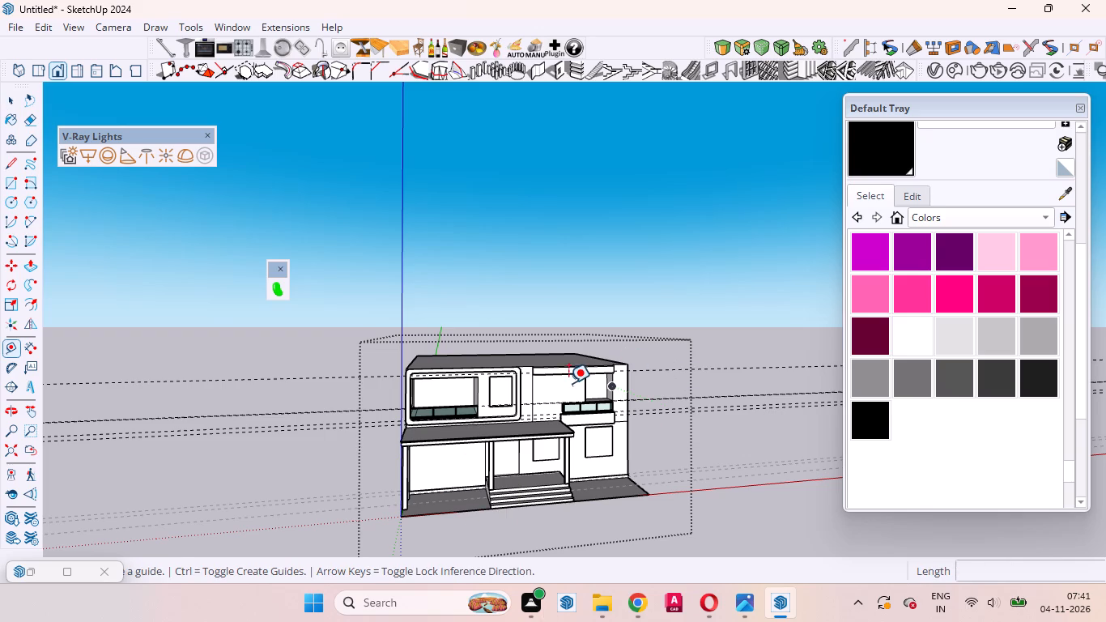
scroll(568, 383, "up", 11)
scroll(529, 390, "up", 11)
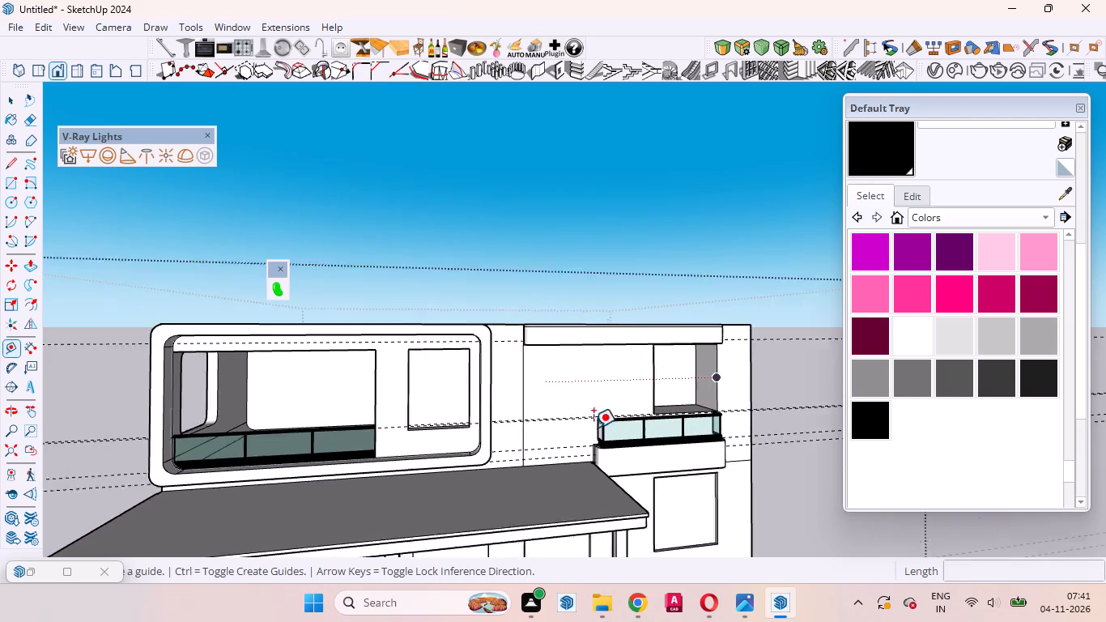
middle_click_drag(559, 433, 461, 394)
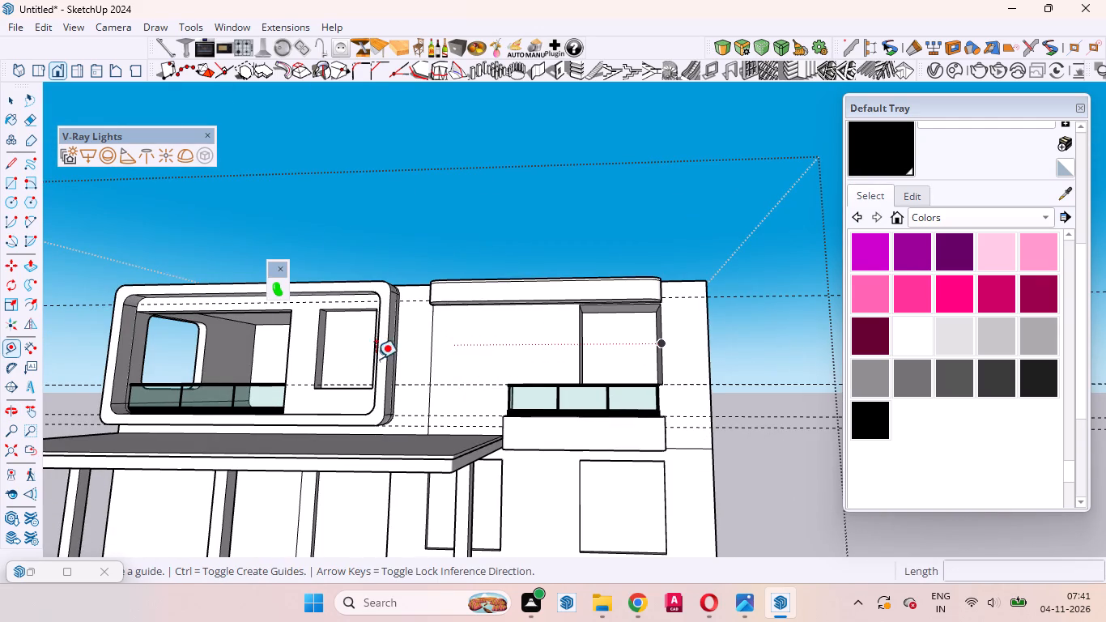
left_click(430, 326)
scroll(469, 334, "up", 6)
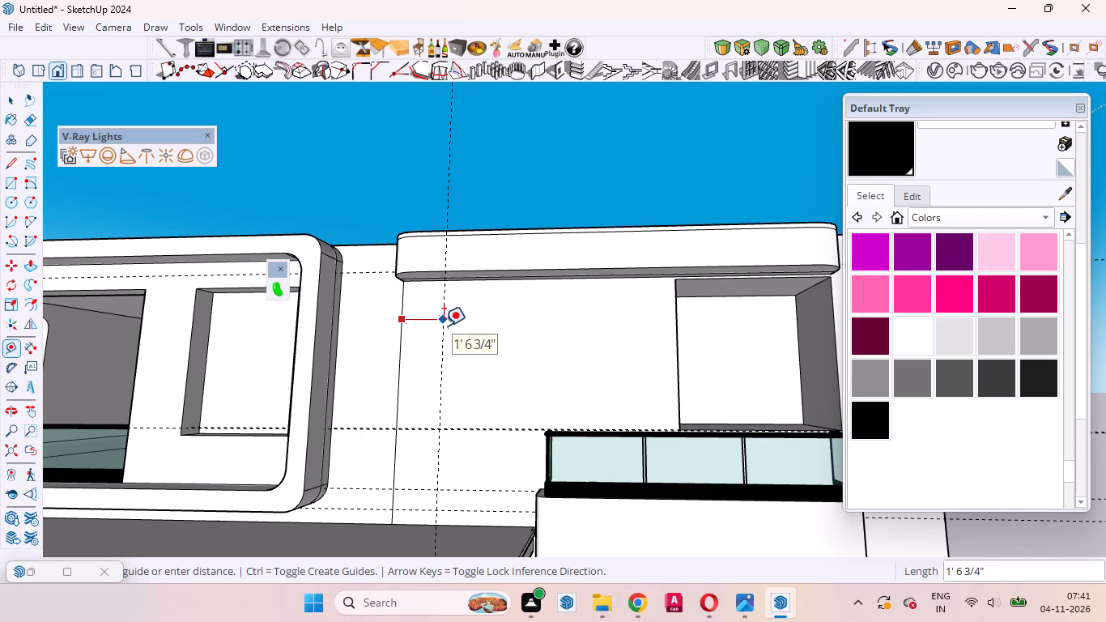
left_click(444, 326)
Place a second vertical guide about 2' 7" from the first one, on the side towards the small balcony.
left_click(443, 339)
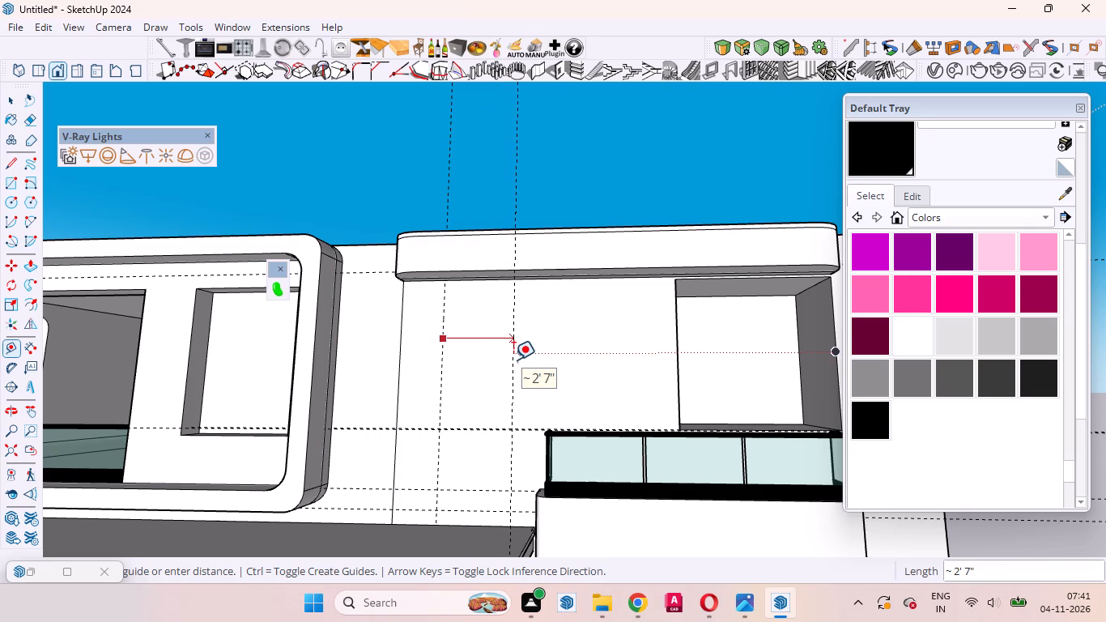
left_click(513, 360)
key("space")
scroll(644, 354, "up", 1)
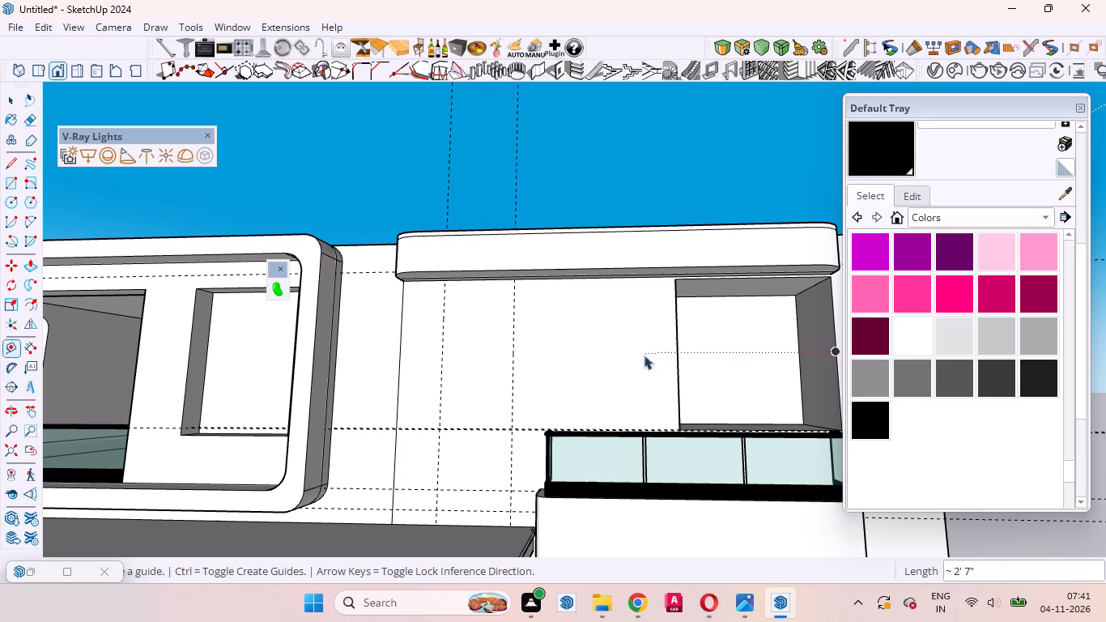
Place a horizontal guide offset from the wall's top edge below the canopy, level with the window opening's upper corner.
left_click(545, 370)
scroll(475, 425, "up", 5)
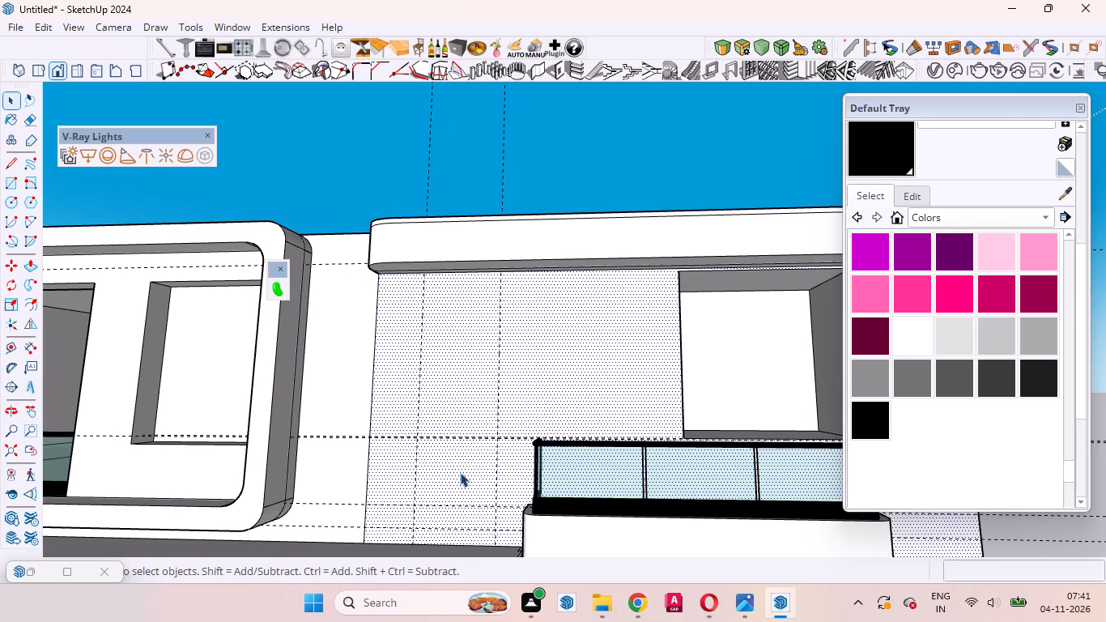
middle_click_drag(466, 481, 629, 508)
scroll(554, 419, "up", 1)
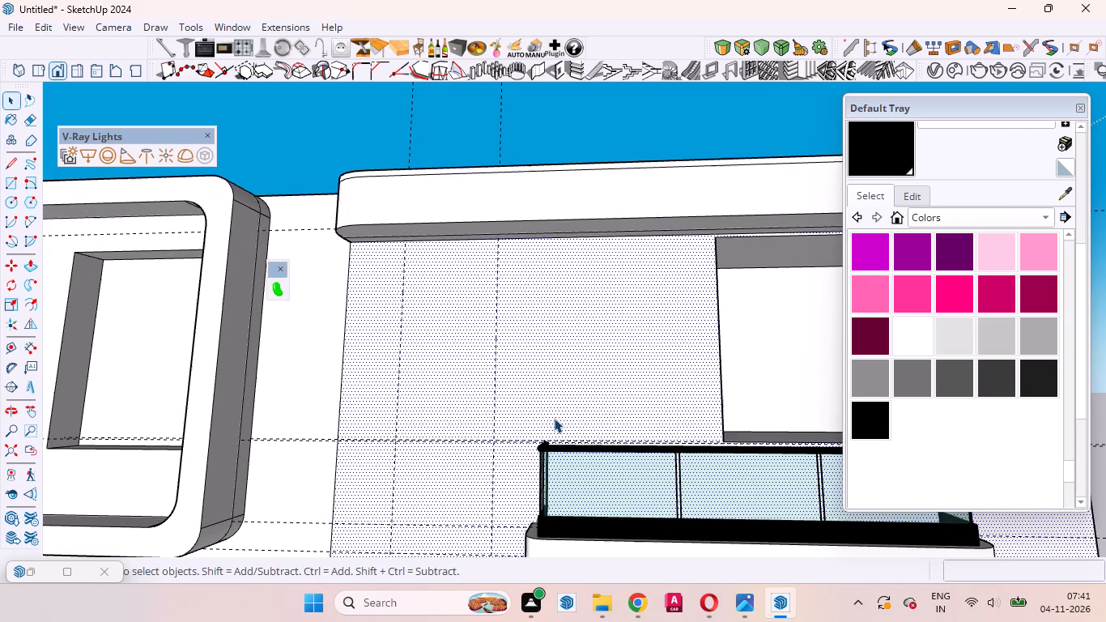
middle_click_drag(554, 418, 582, 358)
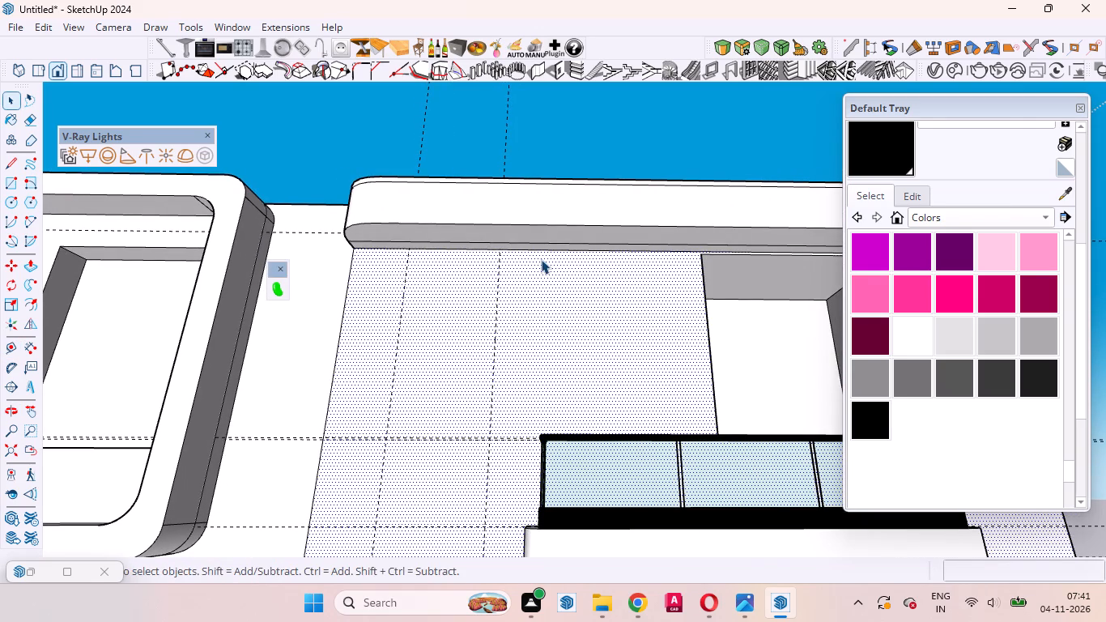
key("t")
scroll(721, 271, "up", 5)
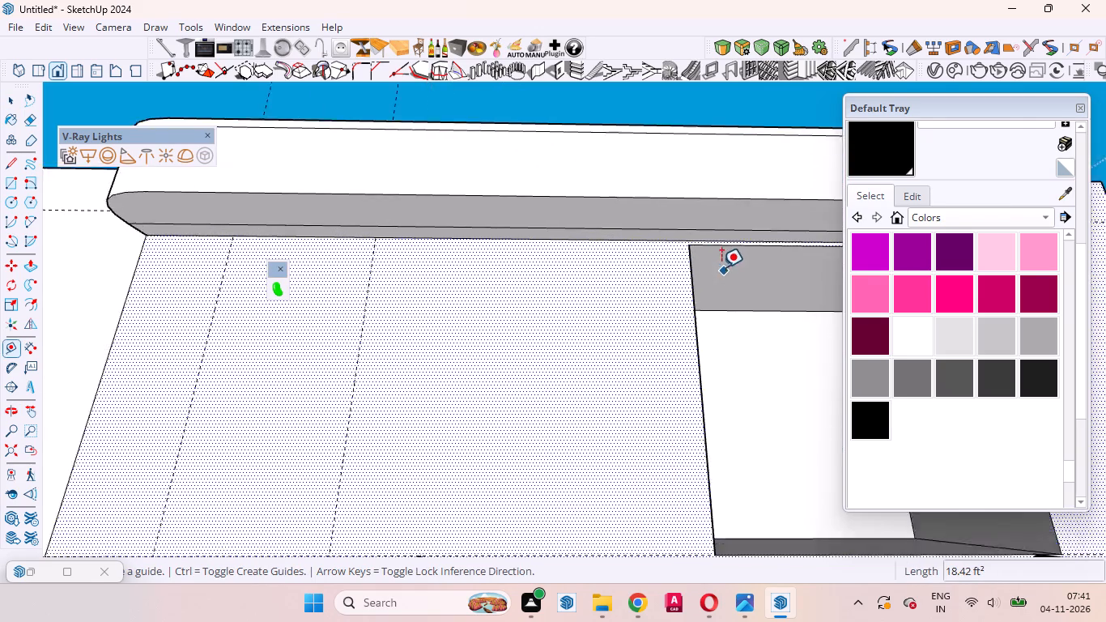
scroll(683, 253, "up", 4)
left_click(640, 228)
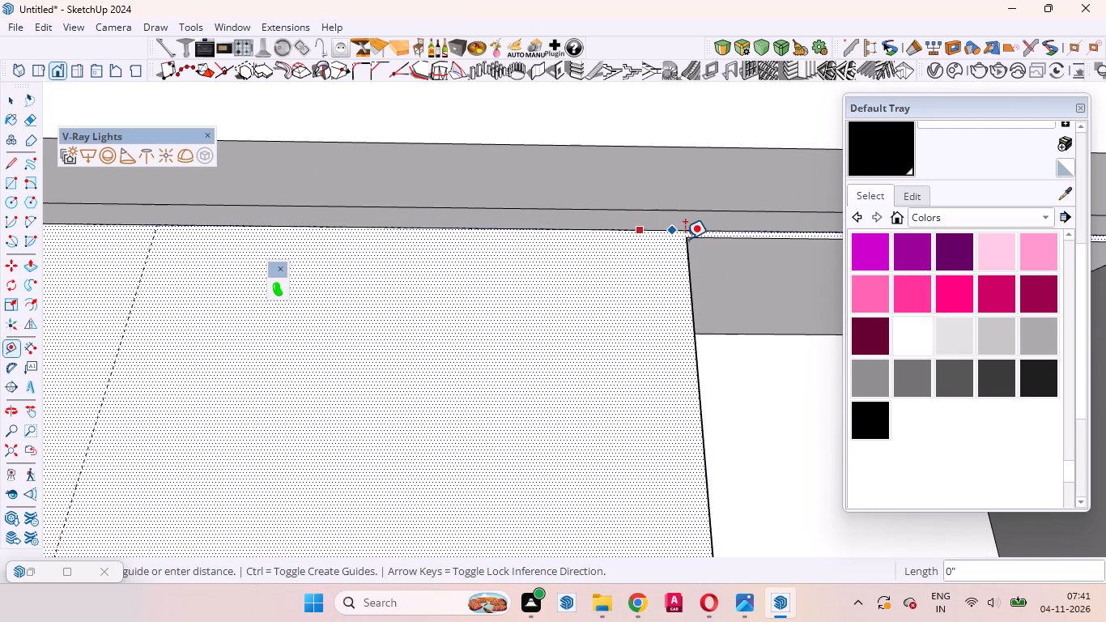
scroll(685, 239, "up", 4)
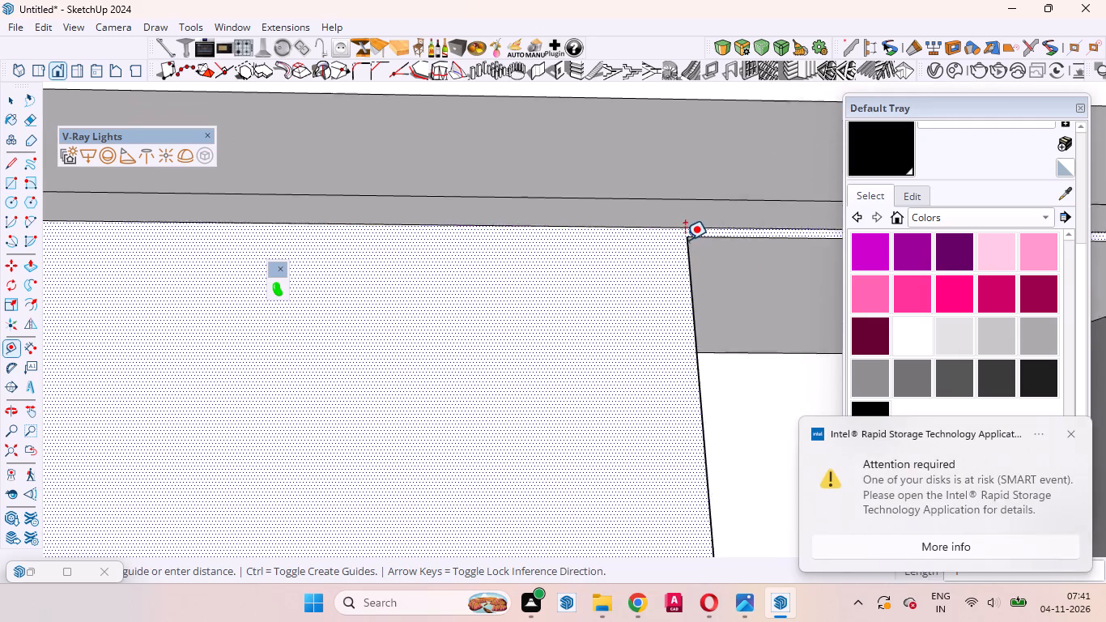
scroll(685, 240, "up", 7)
left_click(685, 237)
scroll(580, 318, "down", 9)
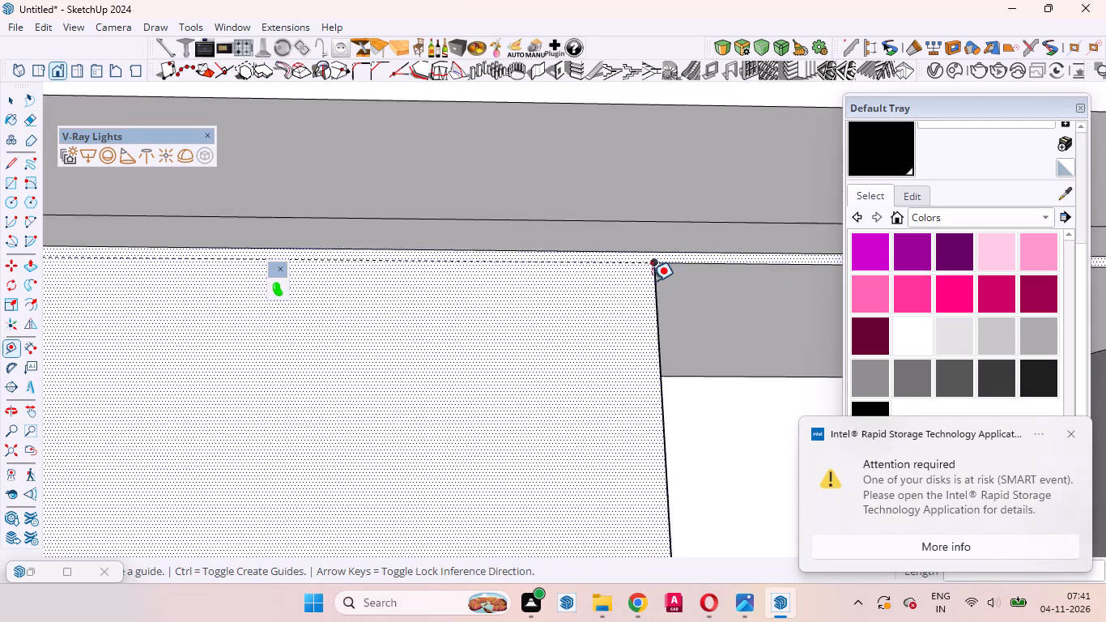
scroll(652, 281, "down", 20)
scroll(652, 281, "down", 5)
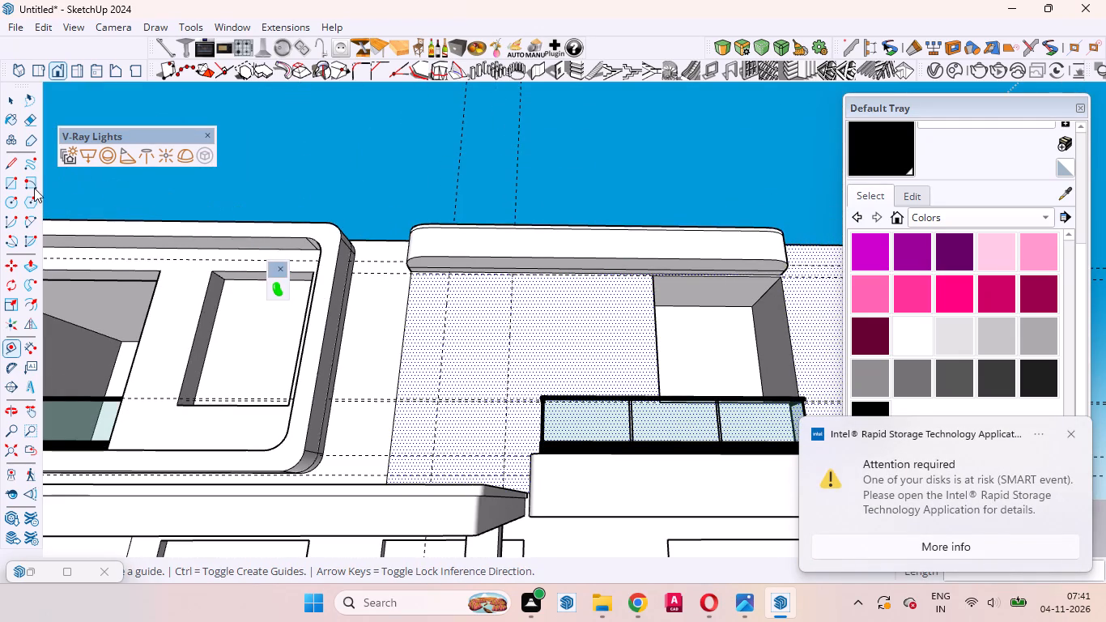
Place a horizontal guide about 1' 2 15/16" above the upper wall's bottom edge, level with the balcony parapet's top corner.
left_click(15, 186)
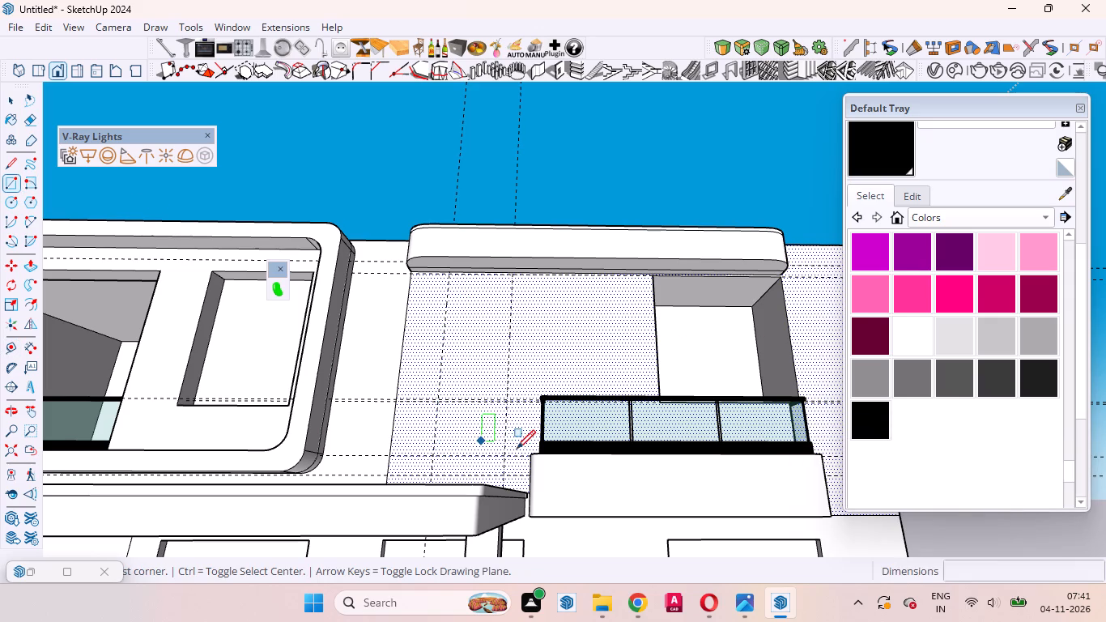
middle_click_drag(496, 450, 534, 493)
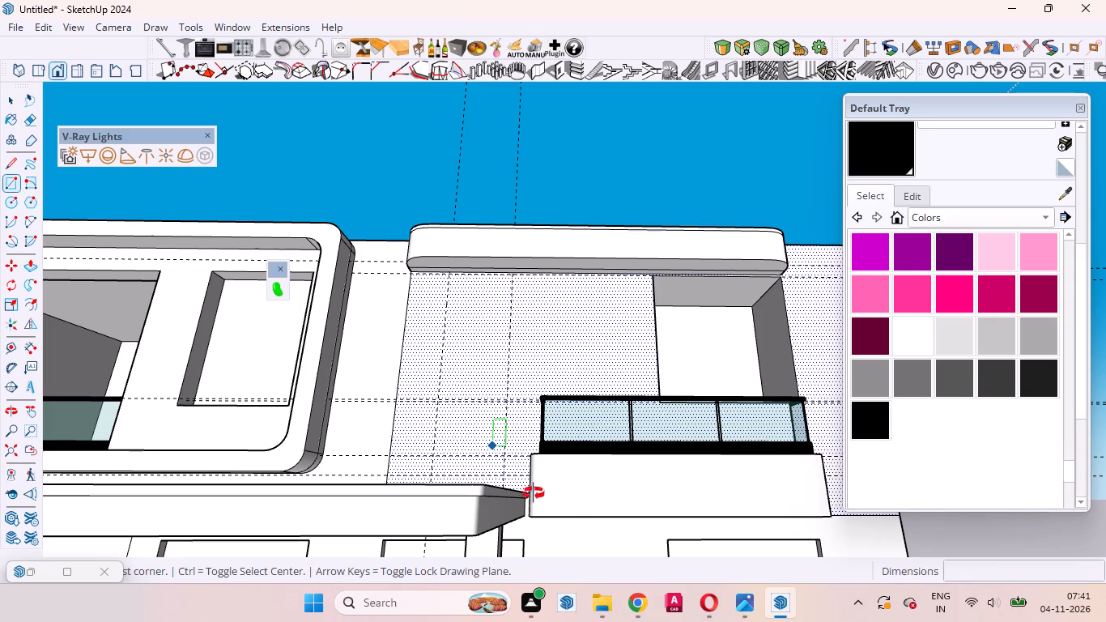
middle_click_drag(534, 493, 700, 621)
middle_click_drag(481, 429, 686, 454)
scroll(485, 434, "up", 1)
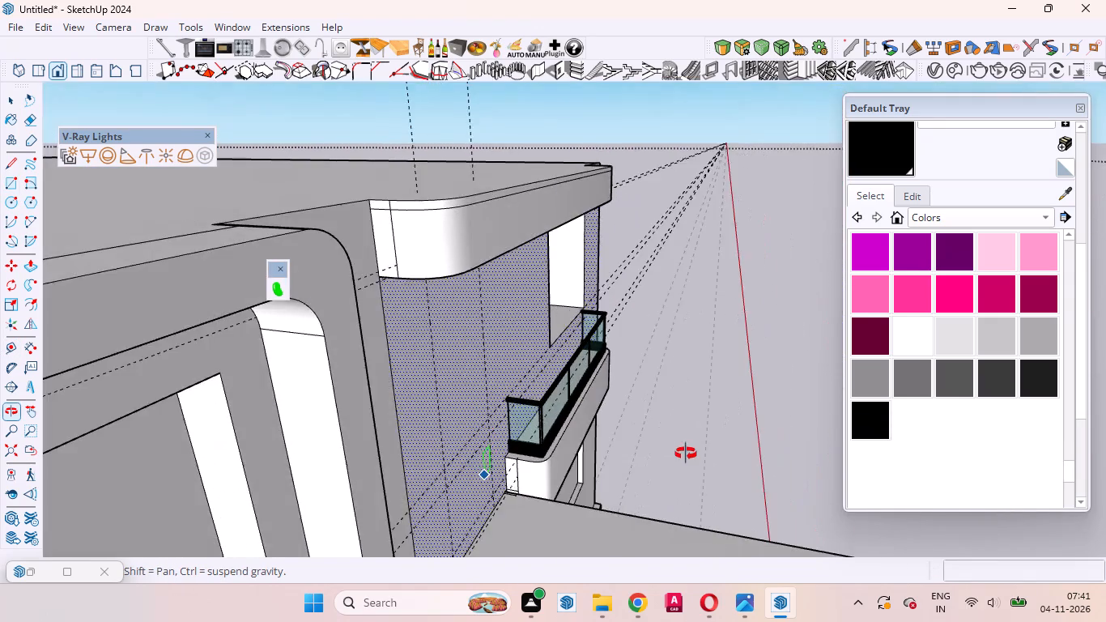
middle_click_drag(686, 454, 615, 526)
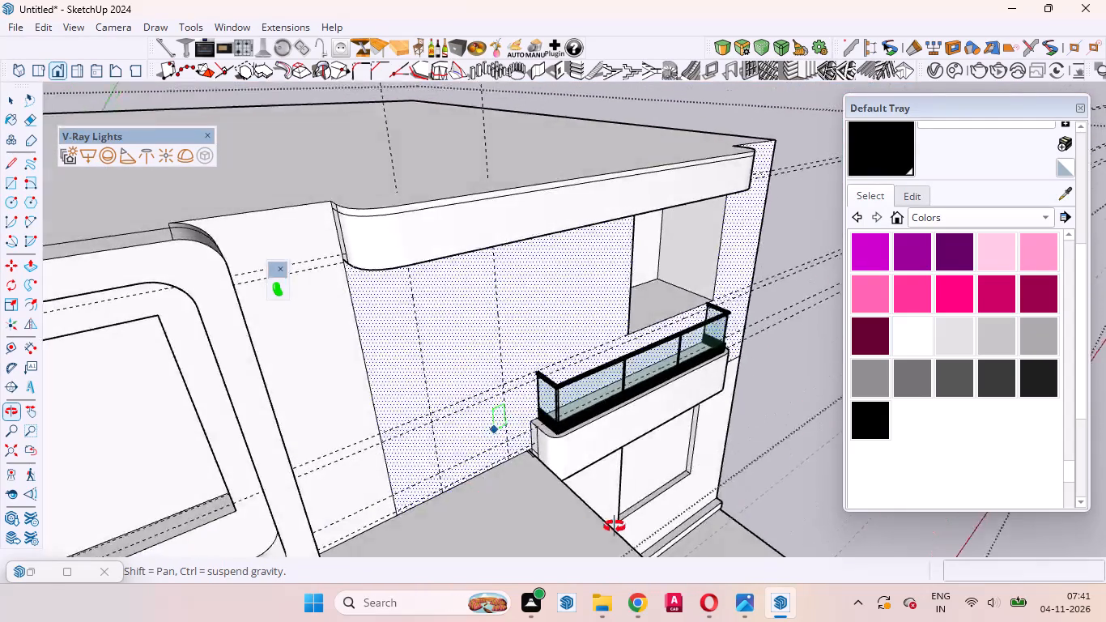
middle_click_drag(615, 526, 574, 510)
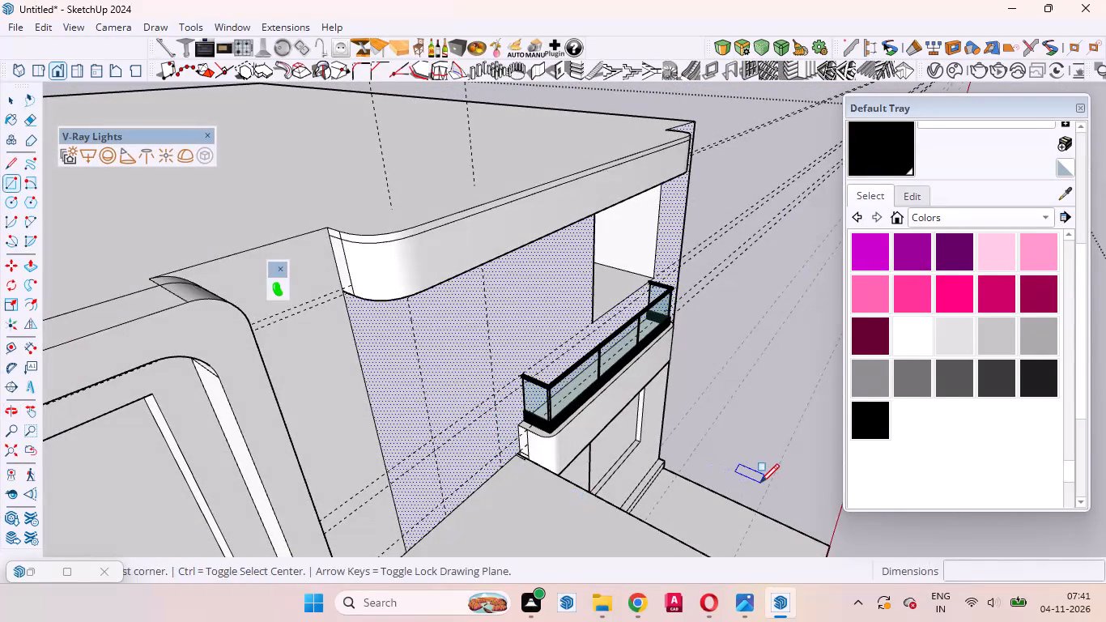
key("space")
type("t")
scroll(491, 474, "up", 4)
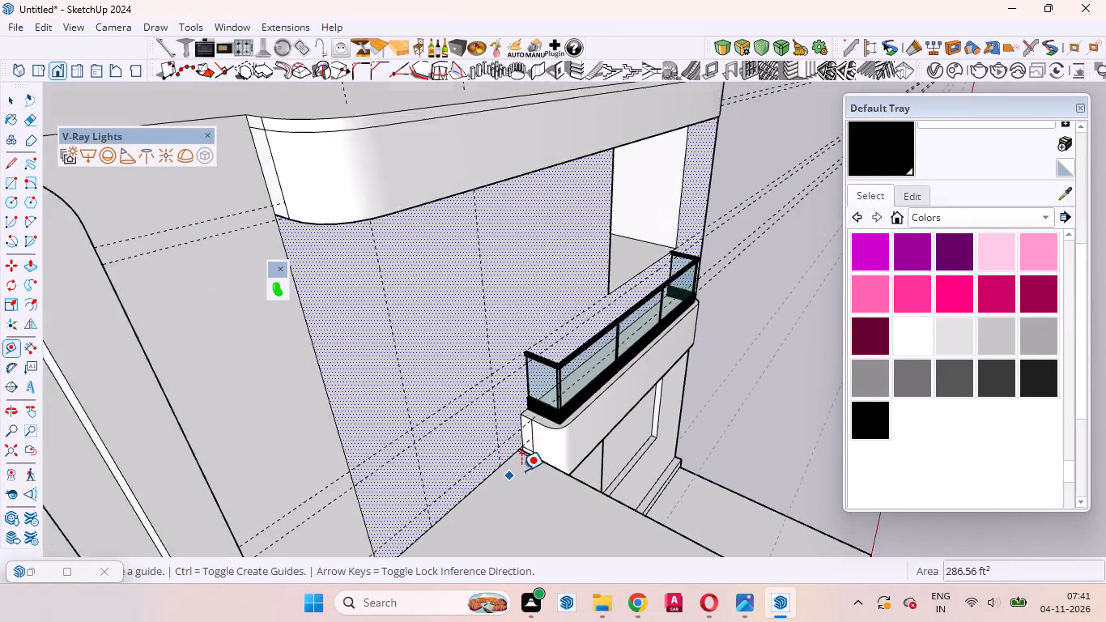
scroll(521, 471, "up", 14)
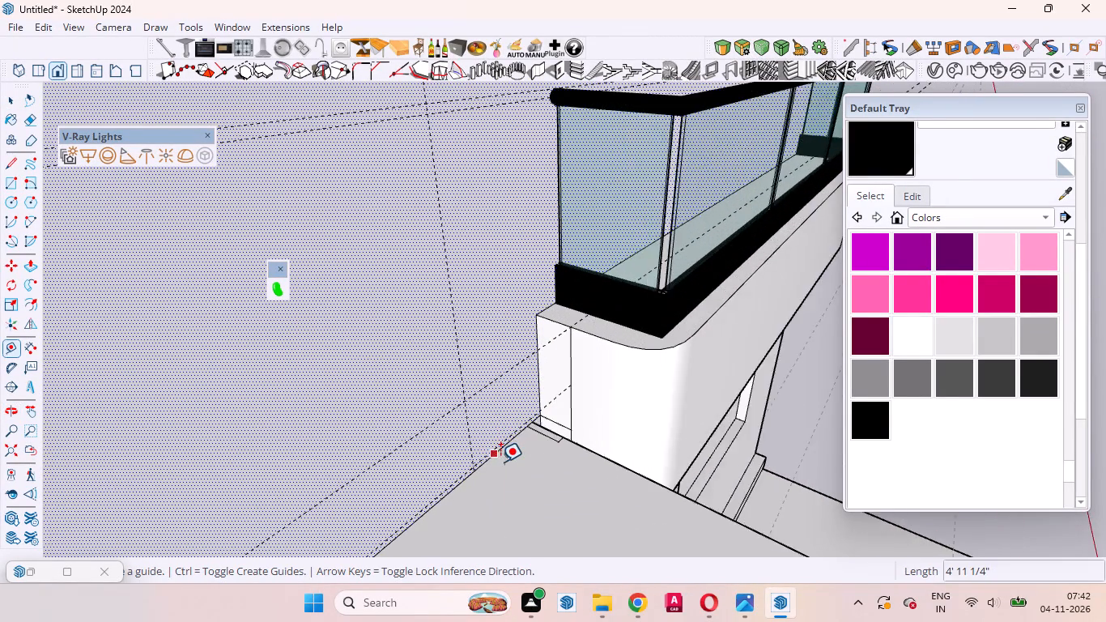
scroll(500, 462, "up", 2)
left_click(493, 454)
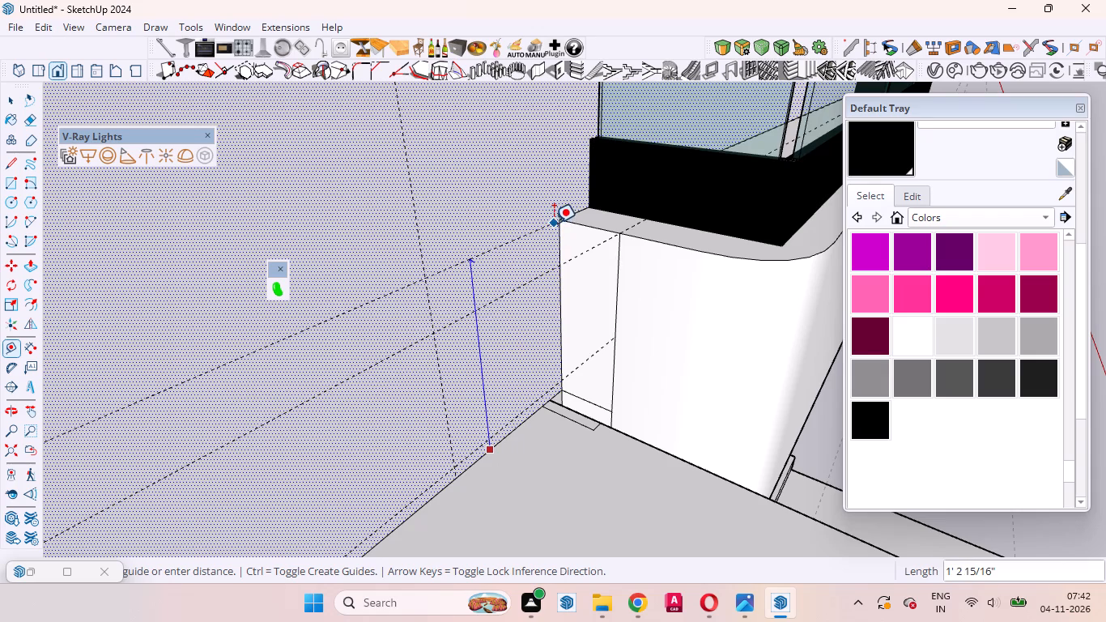
left_click(558, 219)
Examine the guides along the wall's base and the adjoining balcony parapet from the side and the front.
middle_click_drag(523, 288, 599, 300)
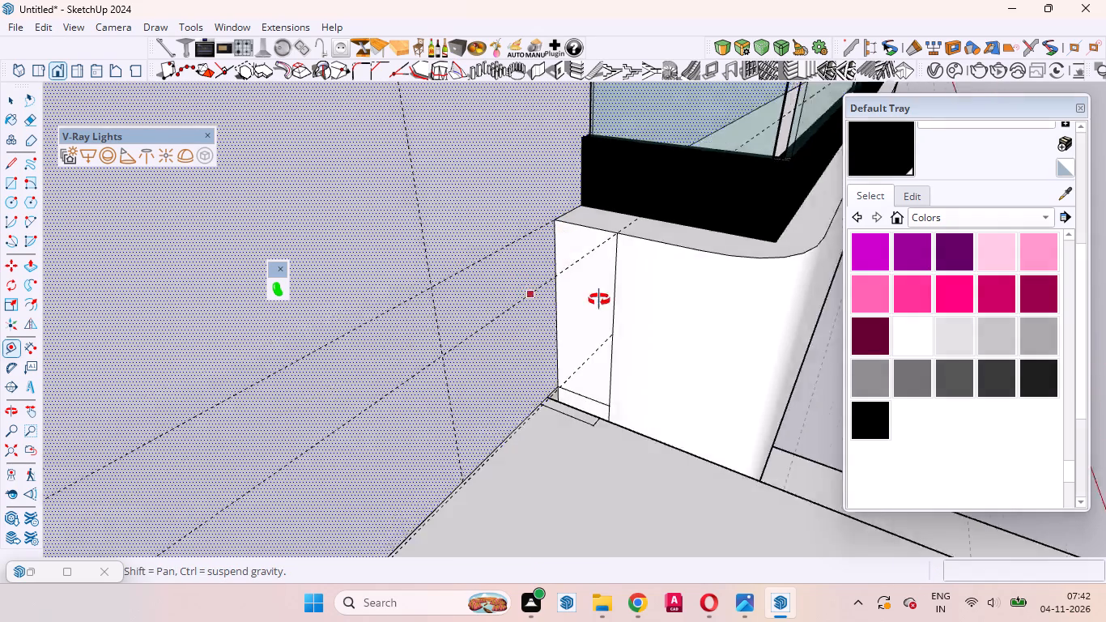
middle_click_drag(599, 300, 642, 290)
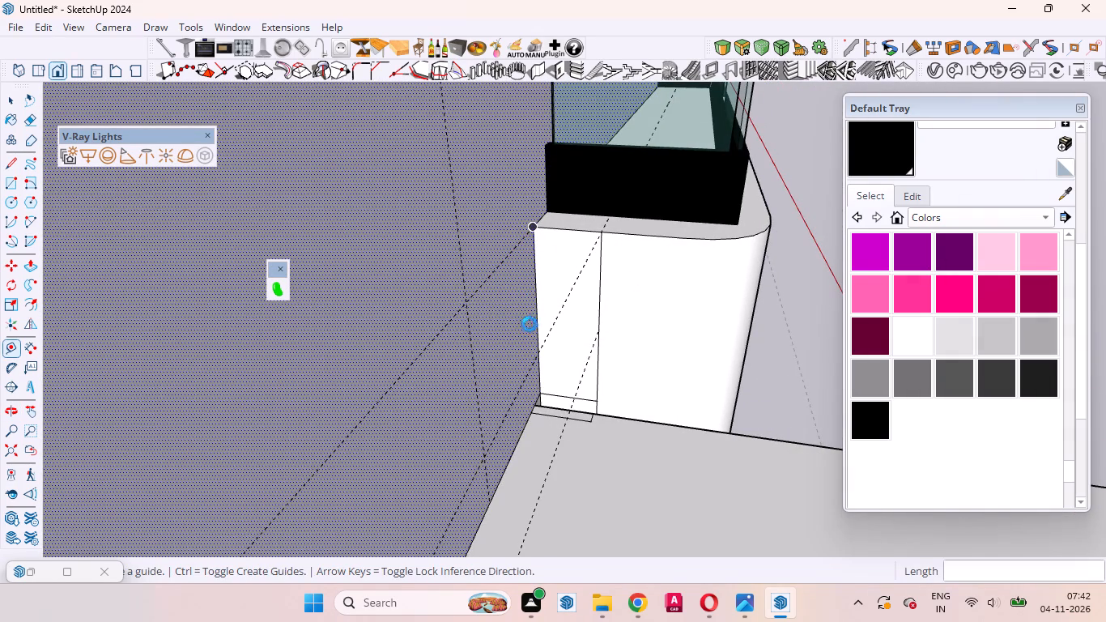
middle_click_drag(481, 350, 600, 319)
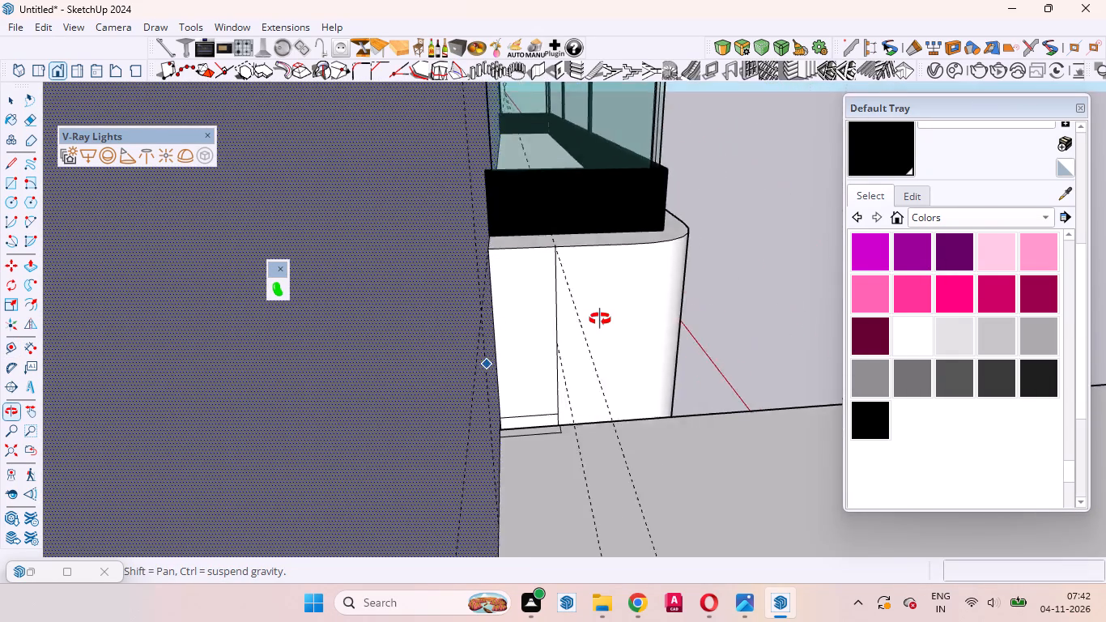
middle_click_drag(600, 319, 381, 346)
scroll(547, 326, "down", 3)
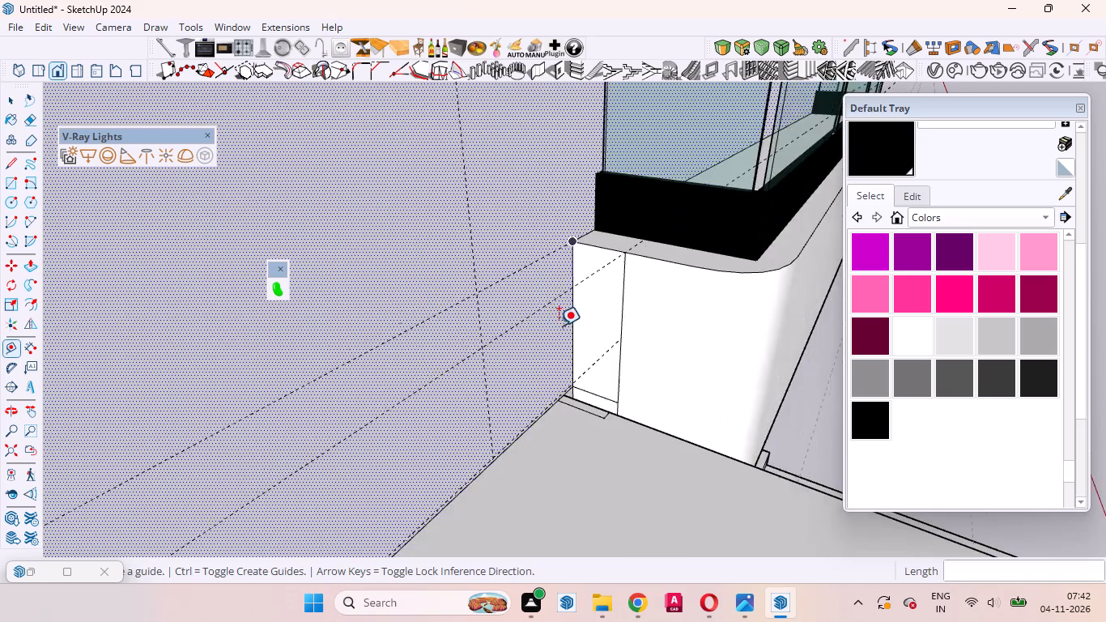
scroll(559, 326, "down", 10)
scroll(387, 404, "up", 10)
middle_click_drag(423, 390, 491, 377)
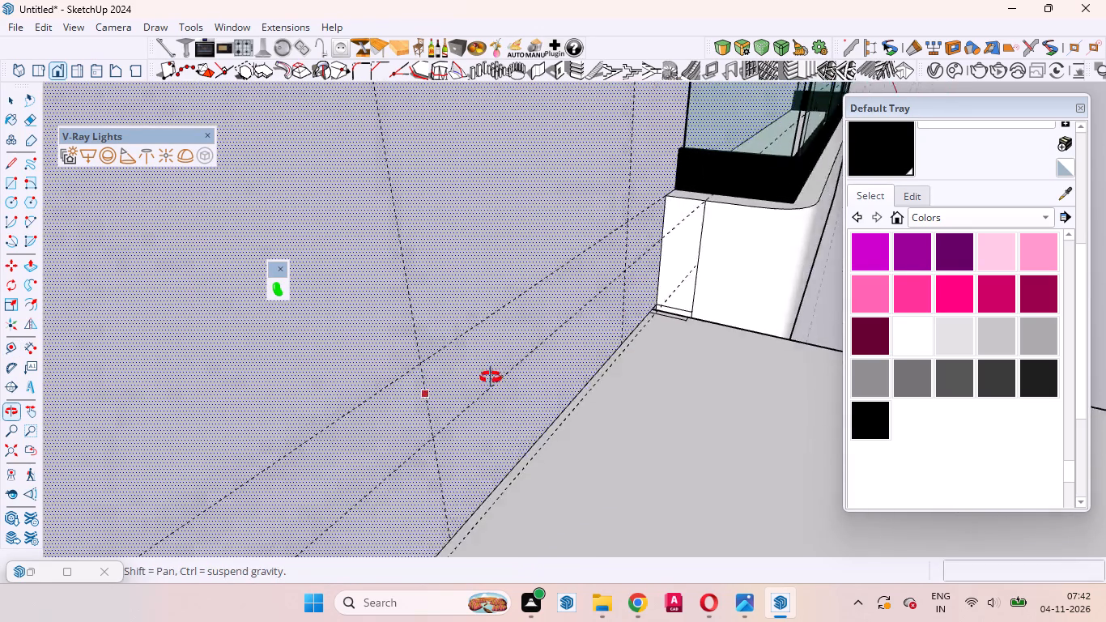
middle_click_drag(491, 377, 661, 347)
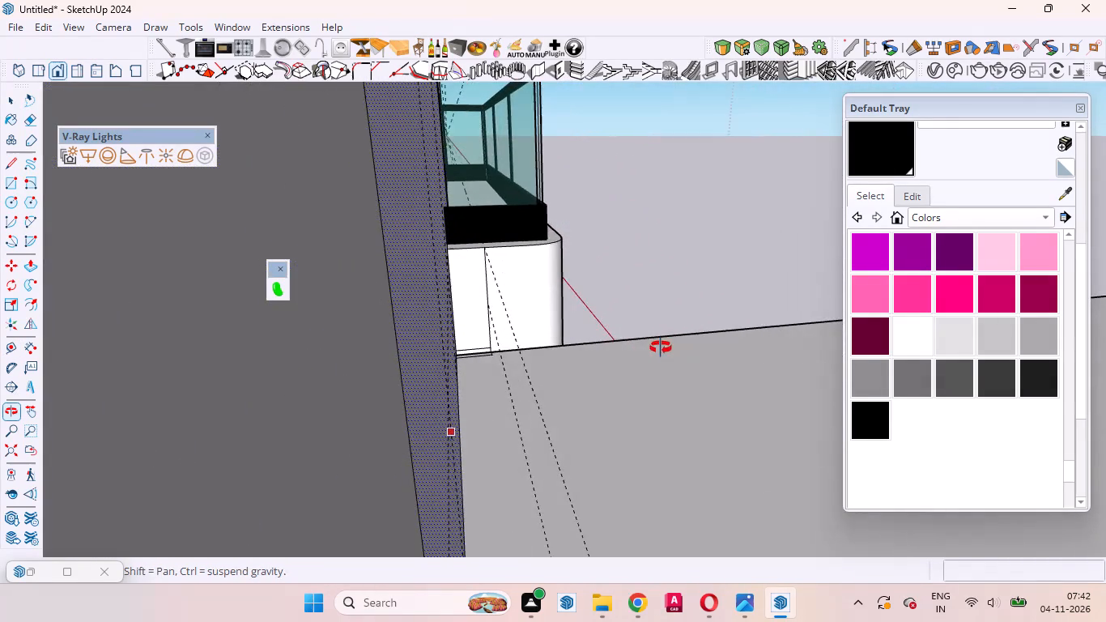
middle_click_drag(661, 347, 223, 374)
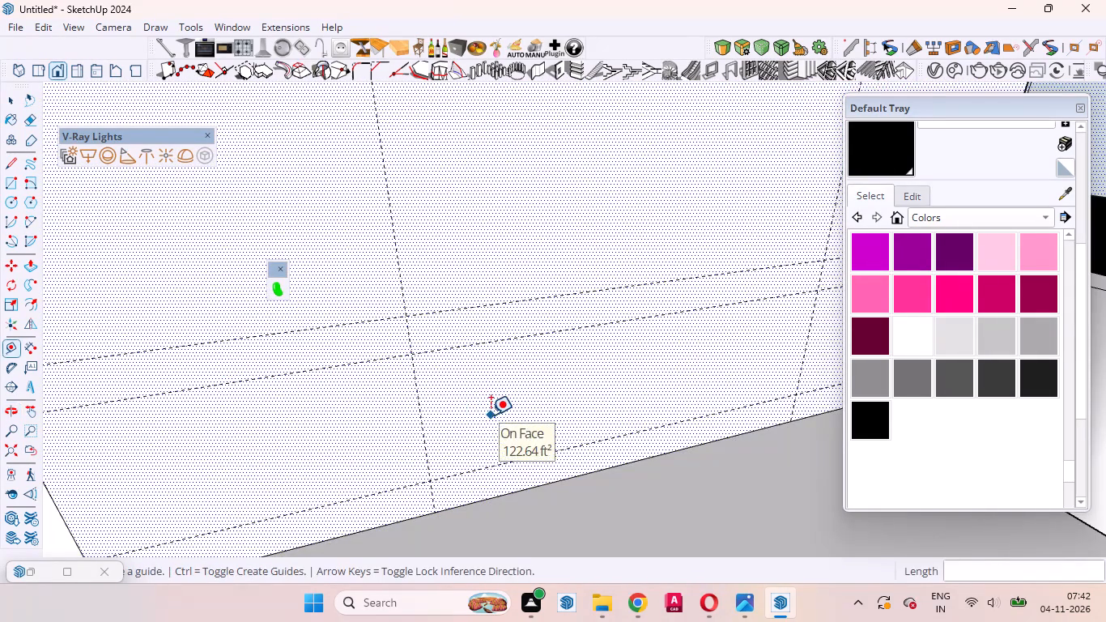
Draw a rectangle about 7' 3" by 2' 7" between the two vertical guides, from the parapet-level guide up to the canopy.
key("space")
type("r")
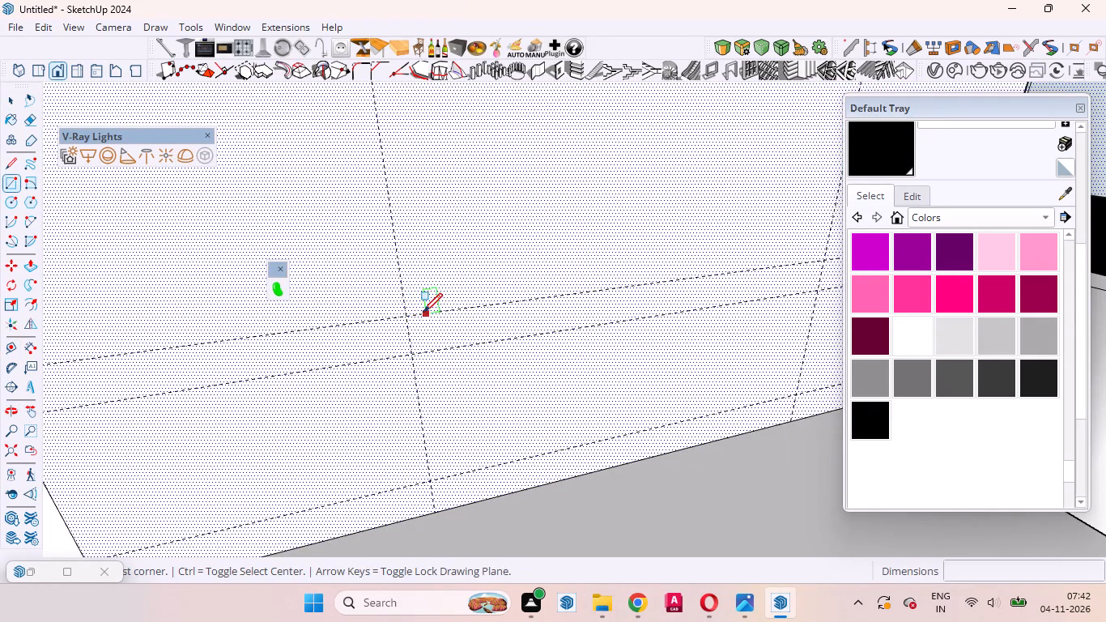
left_click(406, 315)
scroll(336, 375, "down", 6)
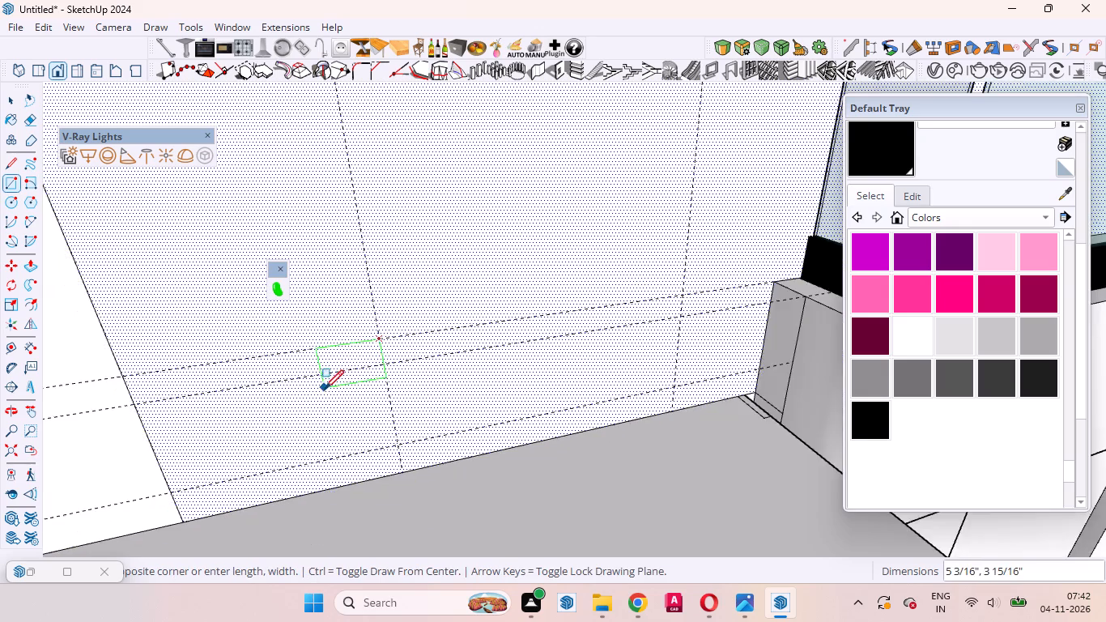
scroll(325, 389, "down", 20)
scroll(412, 262, "up", 4)
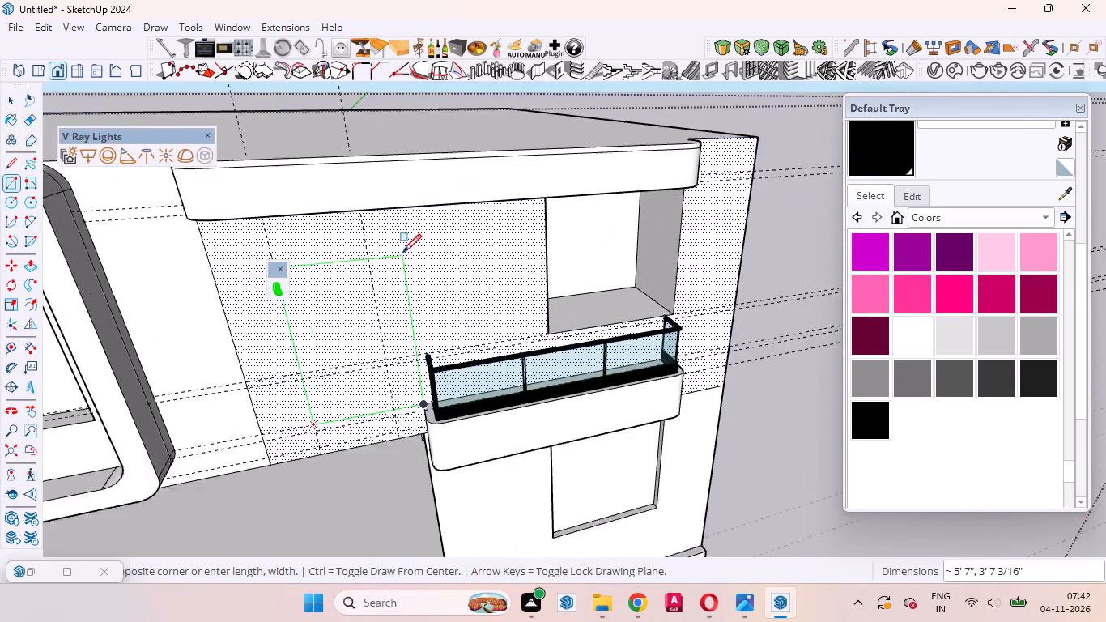
scroll(344, 270, "up", 4)
middle_click_drag(342, 263, 346, 164)
scroll(357, 195, "up", 2)
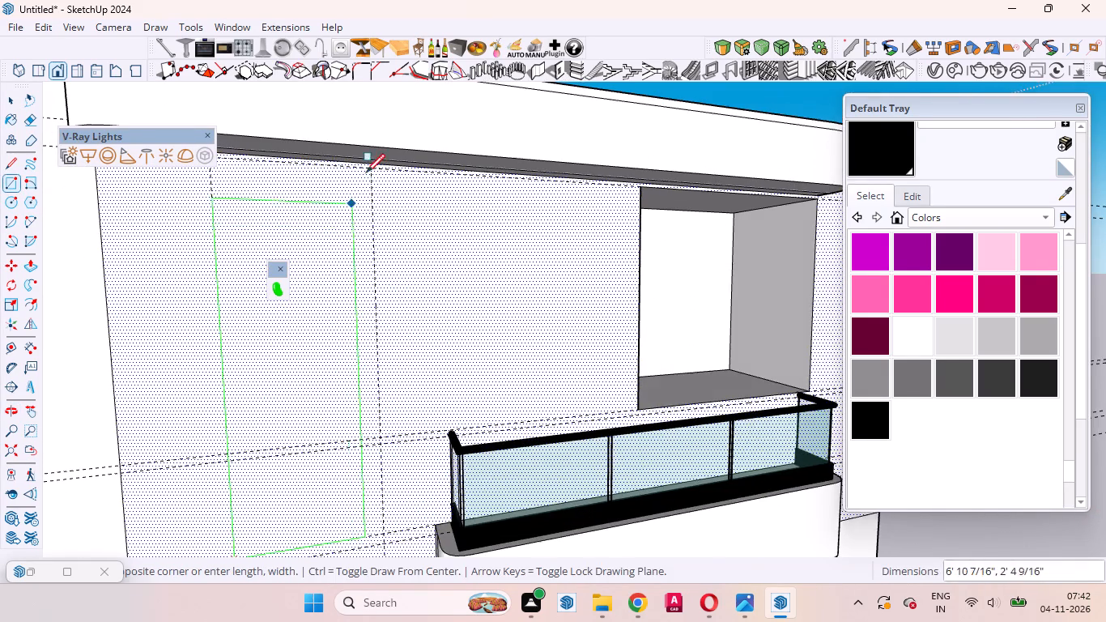
scroll(366, 173, "up", 2)
left_click(376, 161)
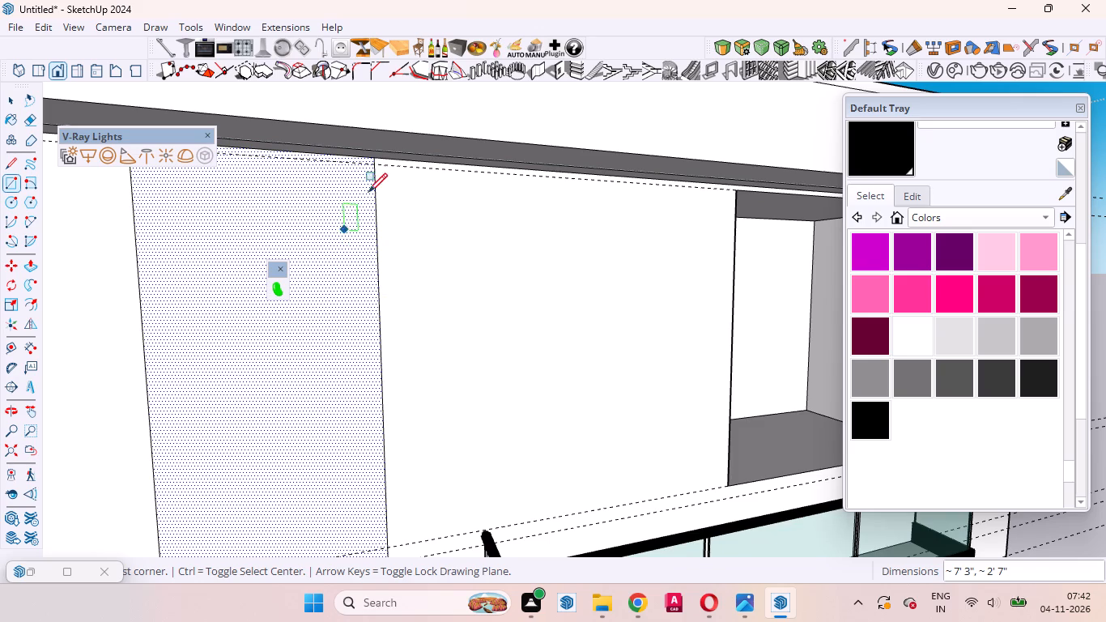
Draw a second rectangle over the first, from the horizontal guide below the canopy down to the opposite lower corner.
left_click(375, 168)
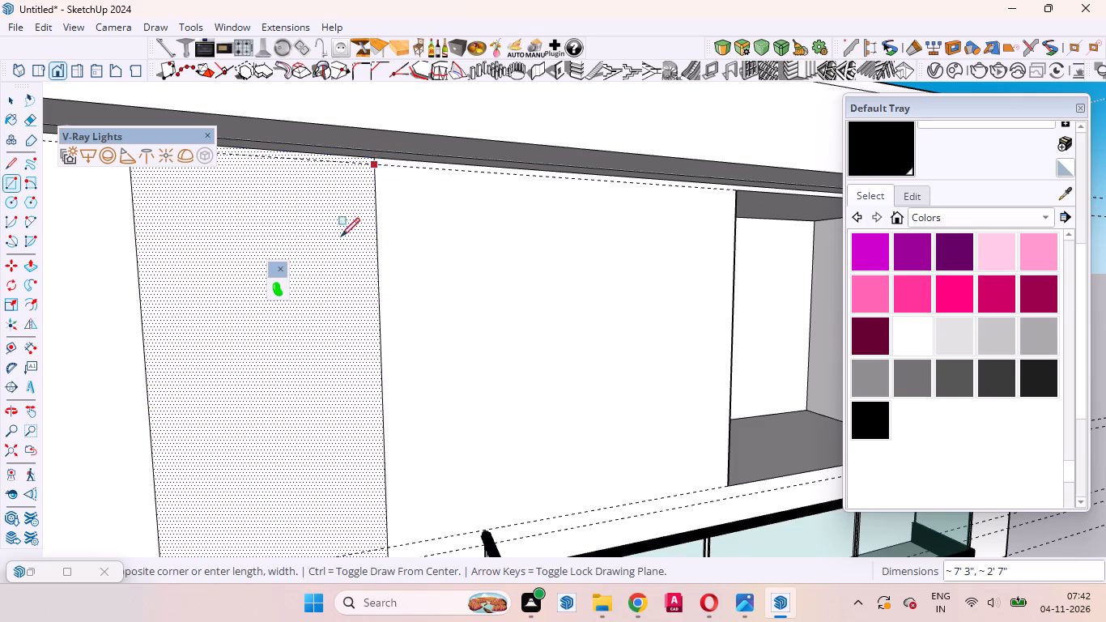
scroll(289, 337, "down", 10)
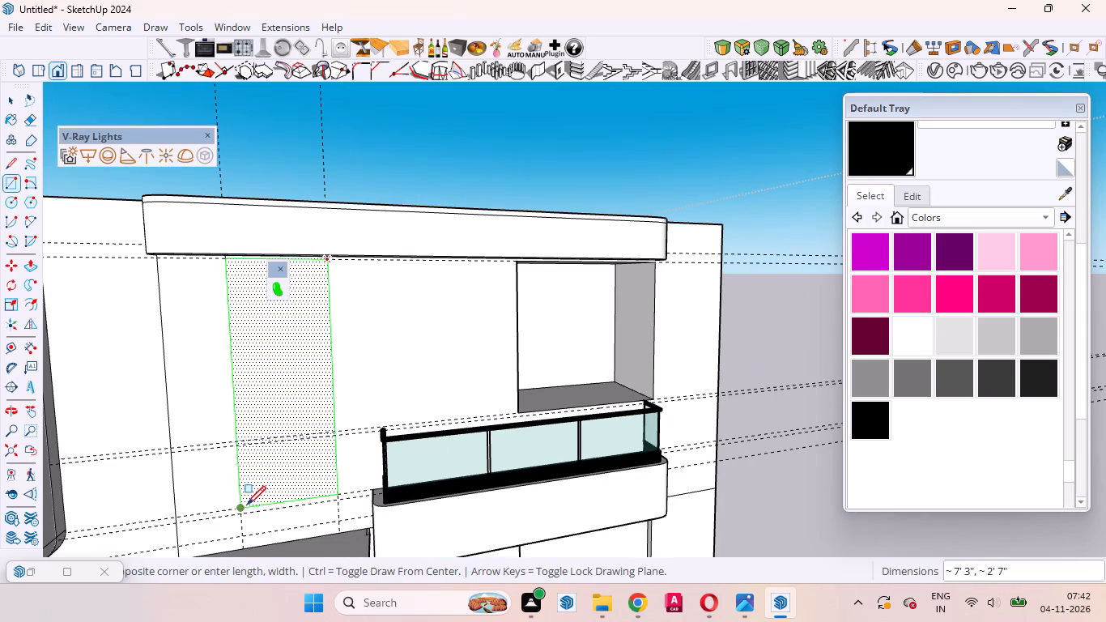
left_click(246, 505)
key("space")
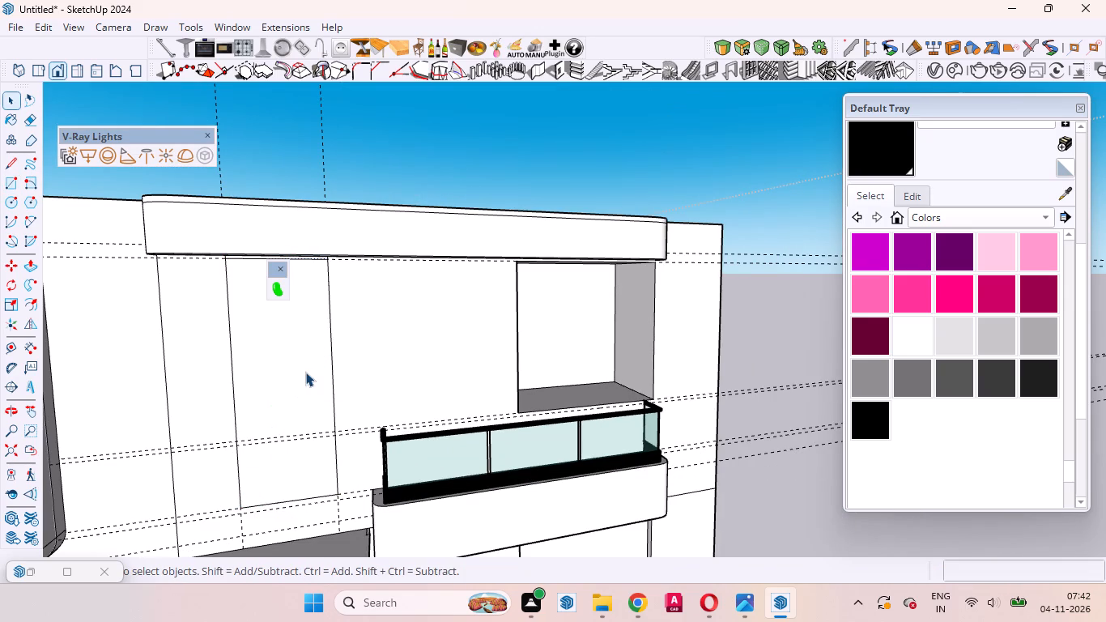
Delete the two short vertical edges that join the tall panel's top corners to the canopy's underside.
scroll(407, 441, "down", 3)
scroll(375, 295, "up", 10)
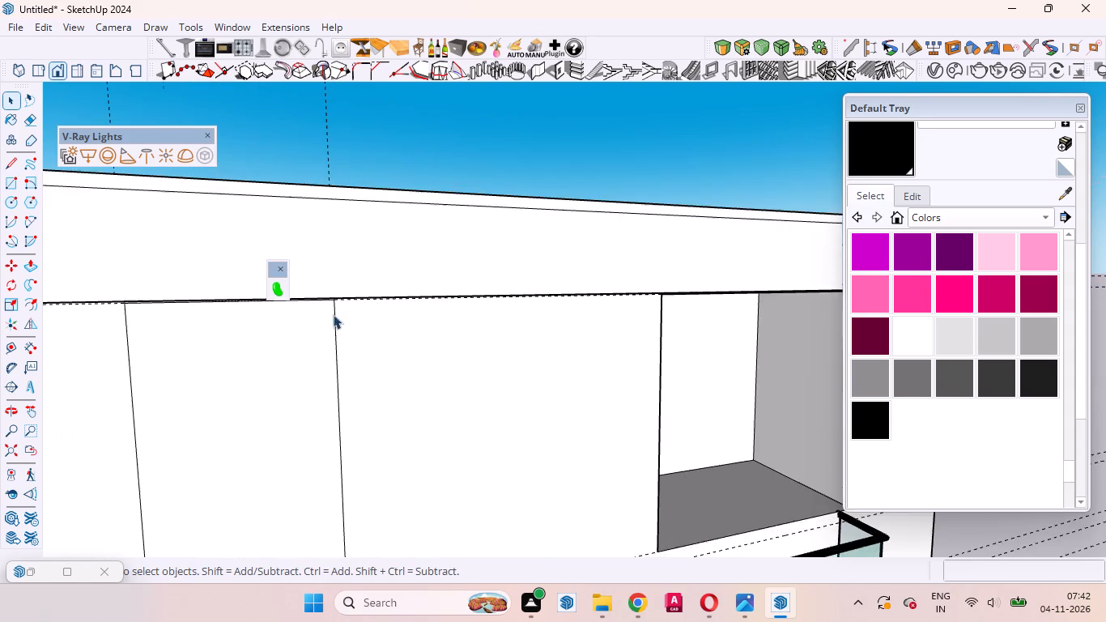
scroll(341, 309, "up", 1)
middle_click_drag(341, 309, 346, 236)
scroll(324, 290, "up", 14)
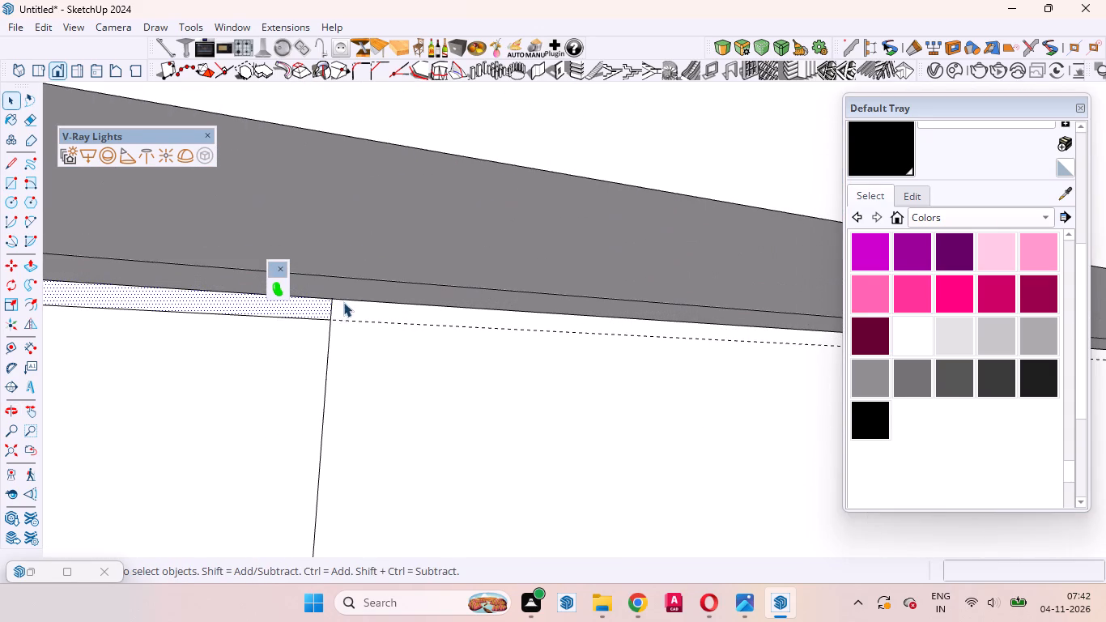
left_click(332, 307)
left_click(330, 307)
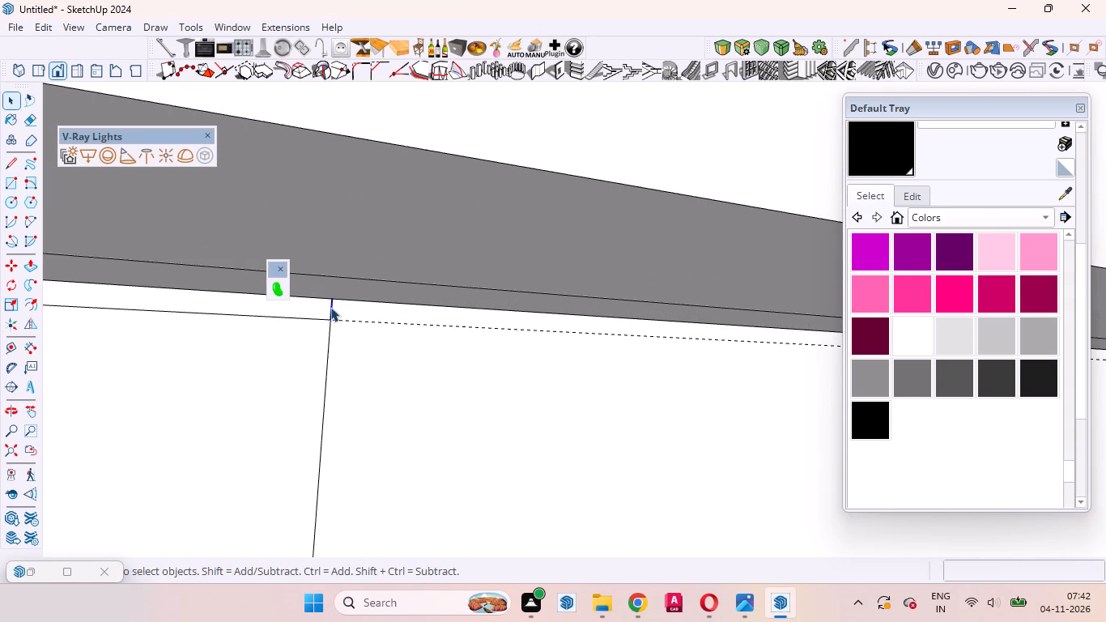
key("Delete")
scroll(513, 403, "down", 3)
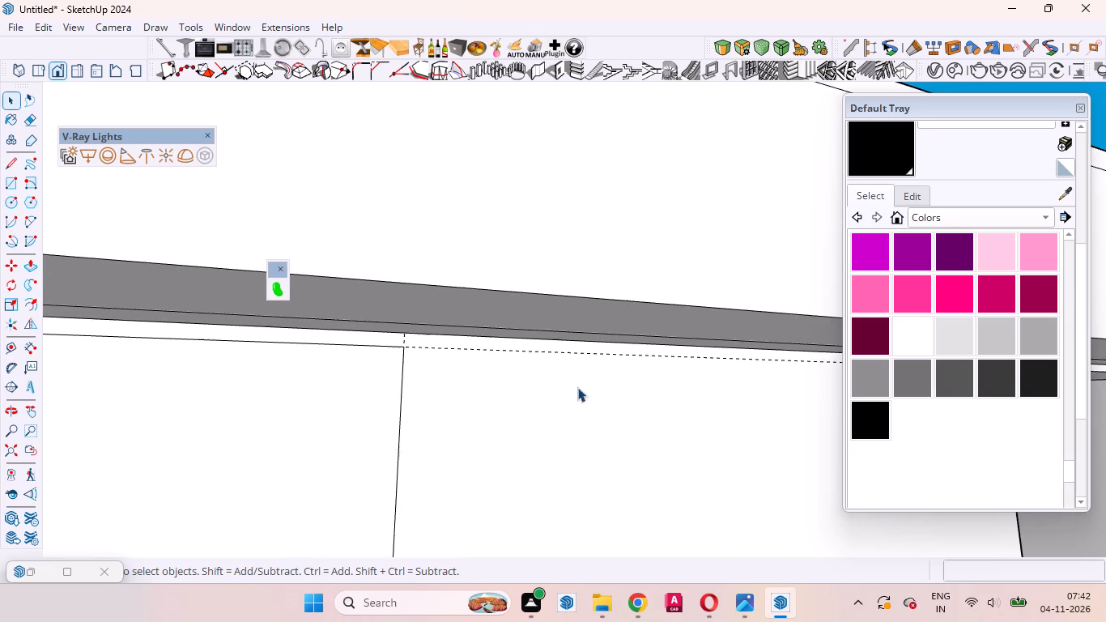
scroll(577, 387, "down", 5)
scroll(694, 317, "up", 1)
scroll(700, 309, "down", 6)
scroll(405, 289, "up", 10)
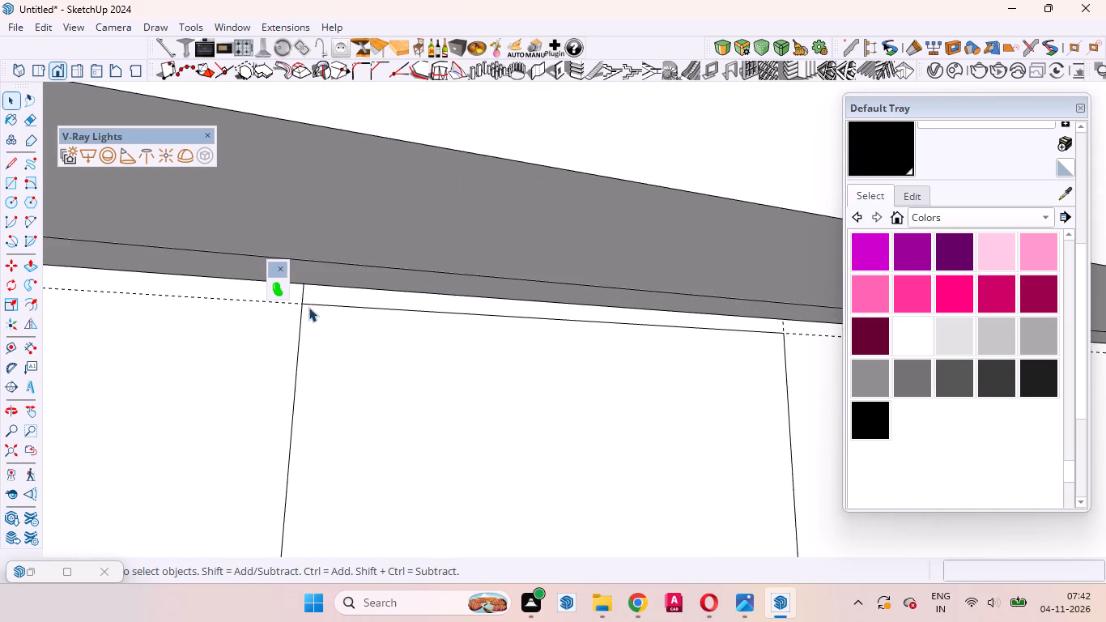
scroll(308, 307, "up", 3)
left_click(301, 285)
right_click(303, 287)
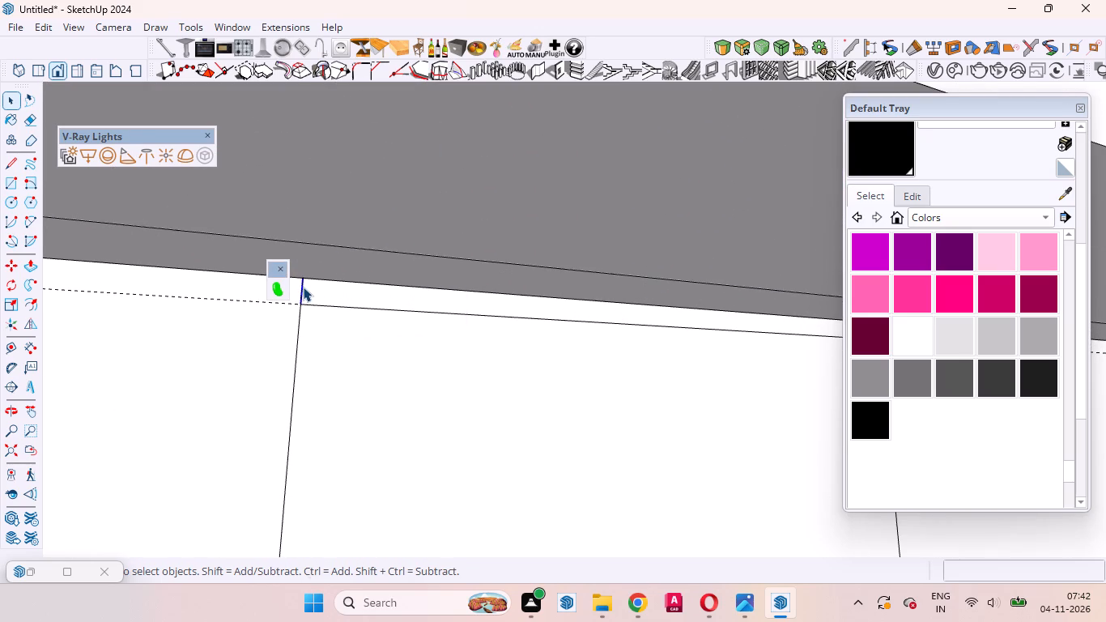
left_click(338, 312)
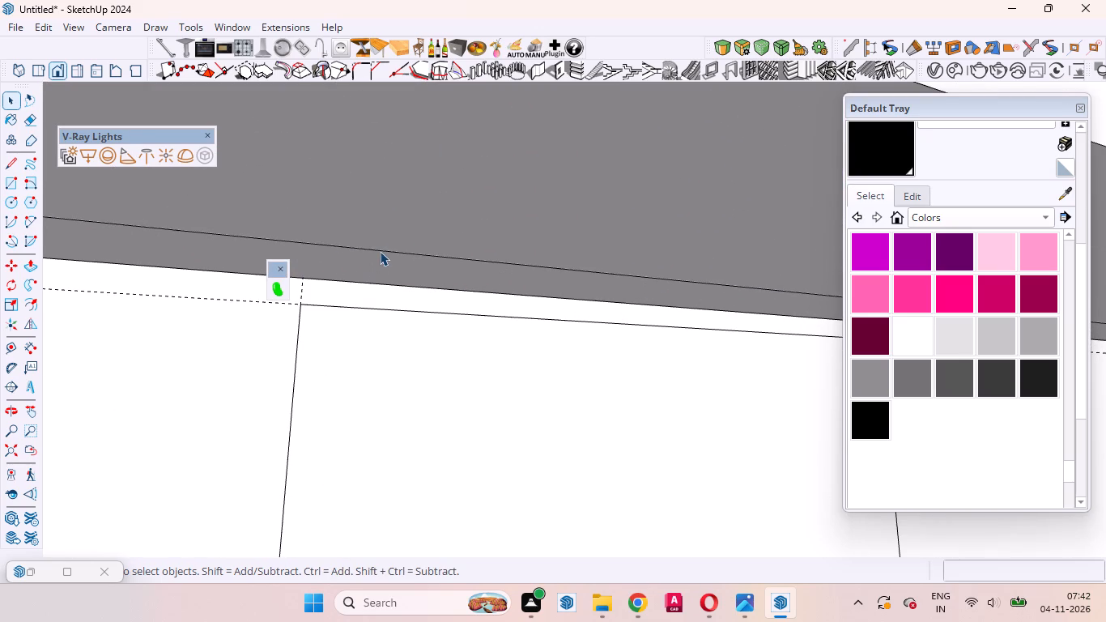
Erase the lengthwise seam line on the canopy's underside above the tall panel.
left_click(380, 251)
right_click(380, 252)
left_click(400, 281)
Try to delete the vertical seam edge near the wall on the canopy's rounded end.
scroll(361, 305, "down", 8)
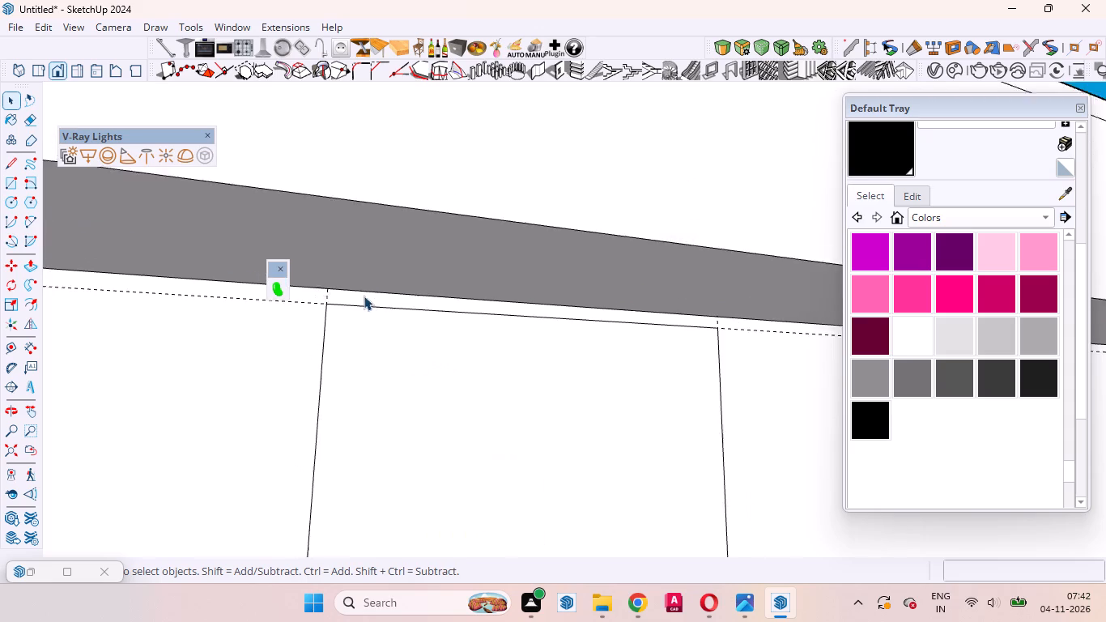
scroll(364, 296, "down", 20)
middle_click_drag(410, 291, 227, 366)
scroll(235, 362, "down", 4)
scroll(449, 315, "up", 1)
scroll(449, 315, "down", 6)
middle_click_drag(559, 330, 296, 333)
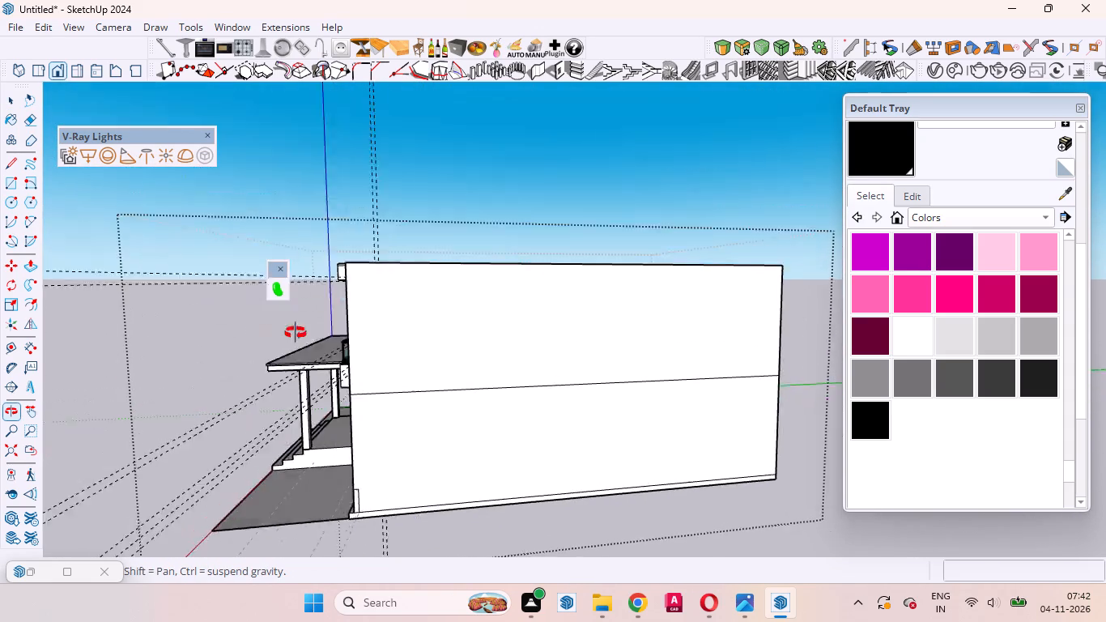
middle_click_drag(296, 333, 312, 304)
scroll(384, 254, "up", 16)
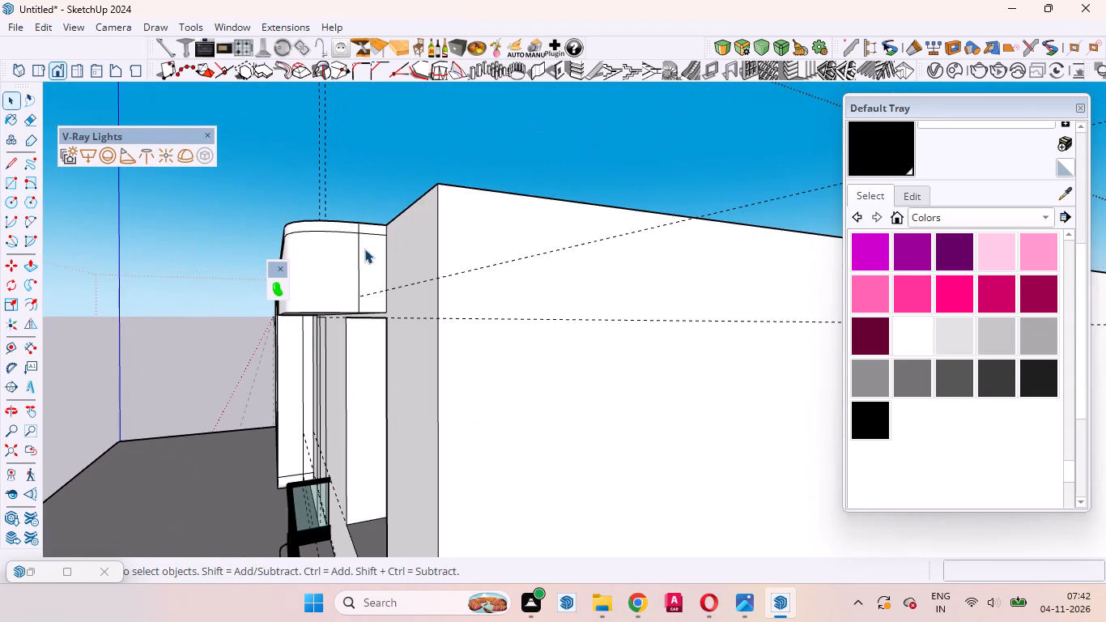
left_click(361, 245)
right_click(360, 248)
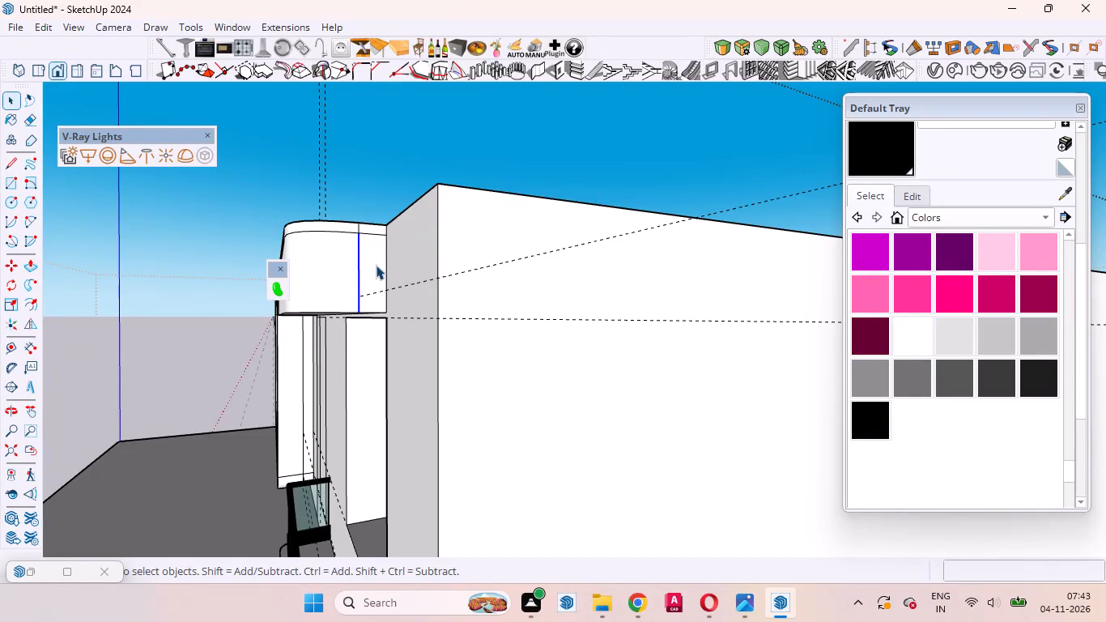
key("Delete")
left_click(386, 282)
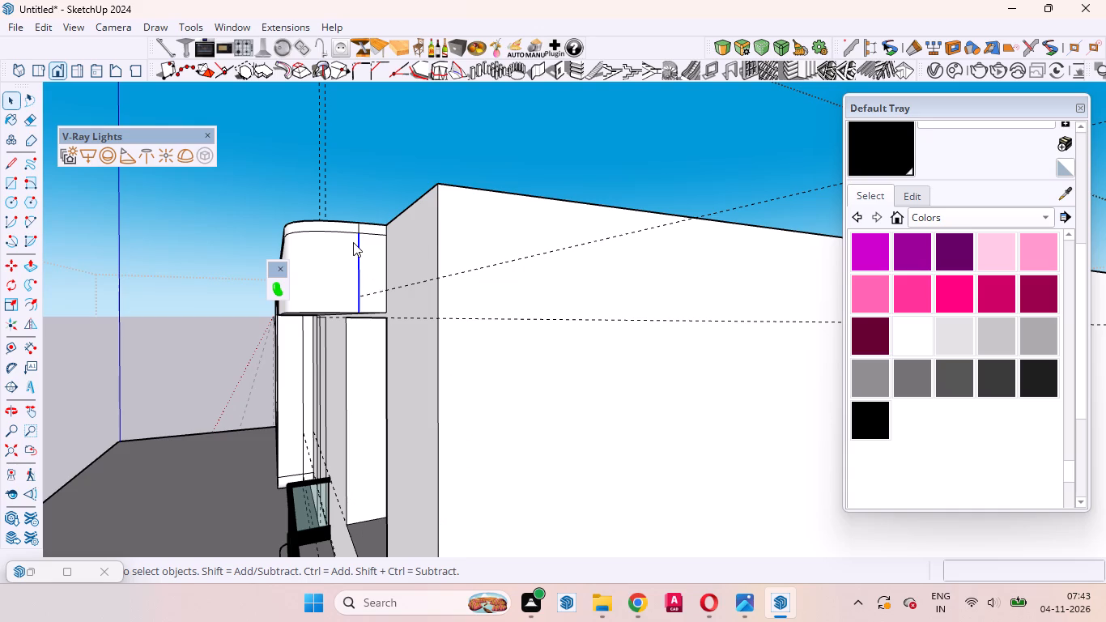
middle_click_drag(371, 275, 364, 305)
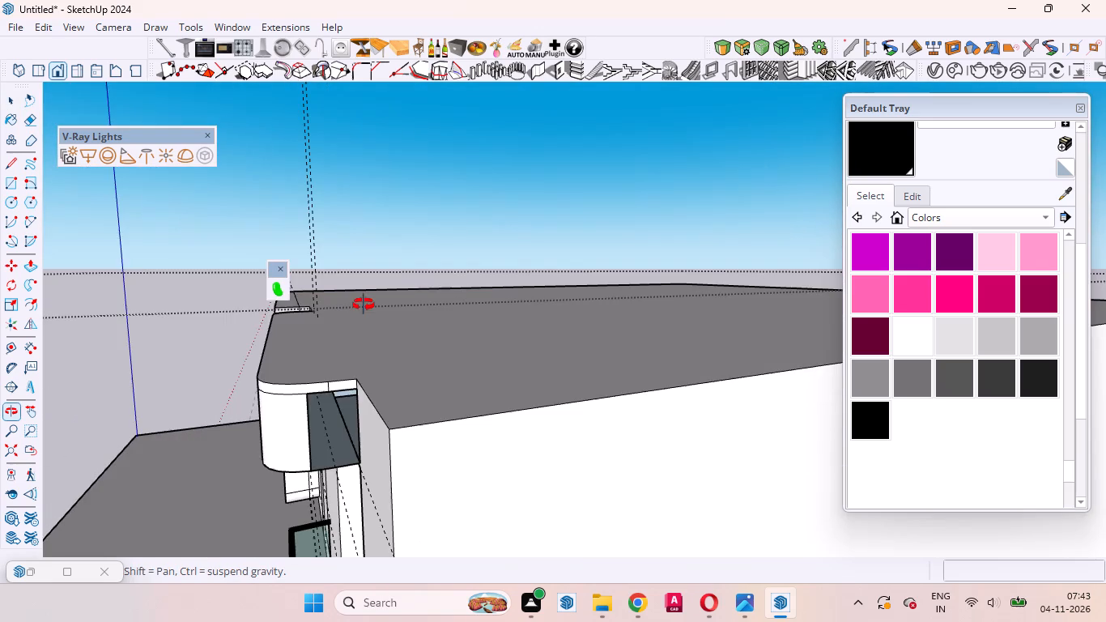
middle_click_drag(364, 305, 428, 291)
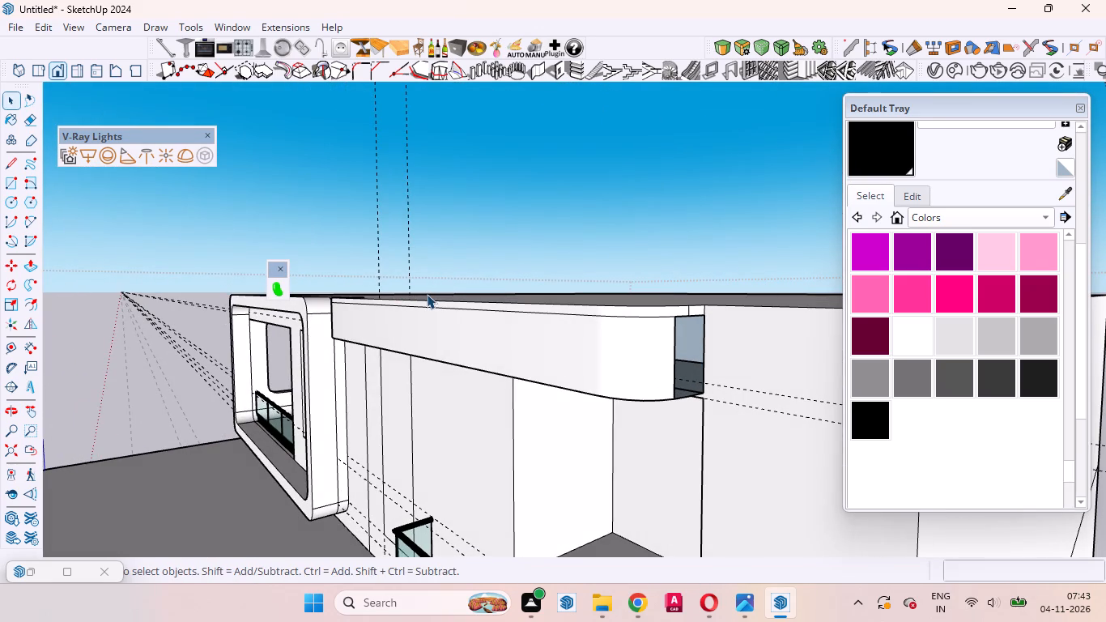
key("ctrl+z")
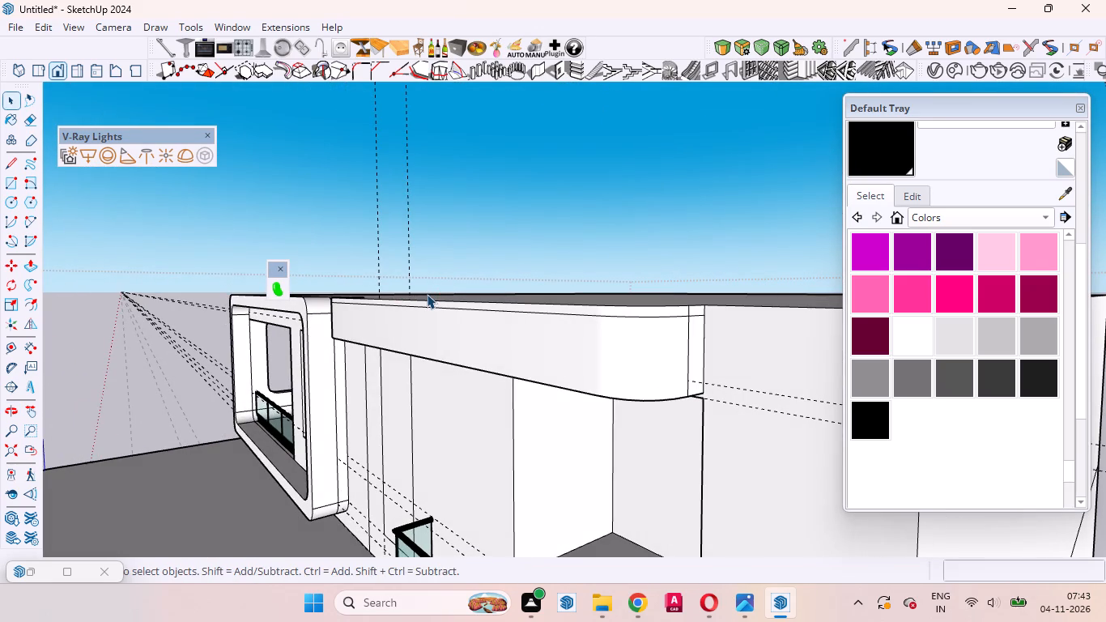
Push the tall panel beside the small balcony 4 3/4" into the upper wall, using the framed balcony's wall as reference.
scroll(461, 323, "down", 9)
middle_click_drag(466, 393, 670, 406)
left_click(568, 379)
scroll(520, 300, "down", 5)
scroll(541, 356, "up", 4)
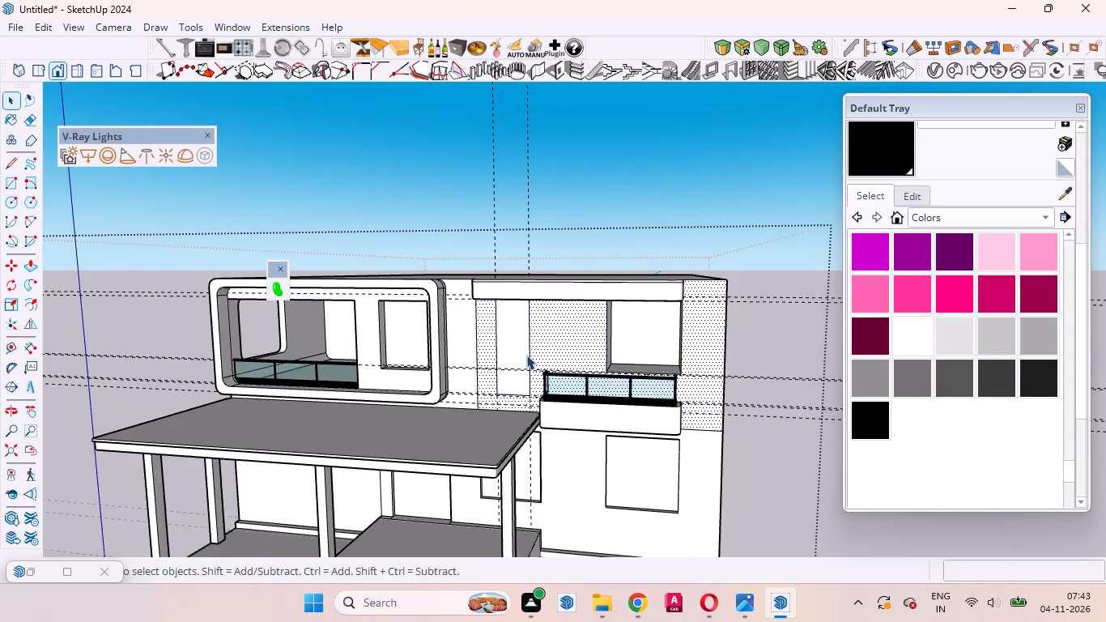
scroll(526, 356, "up", 7)
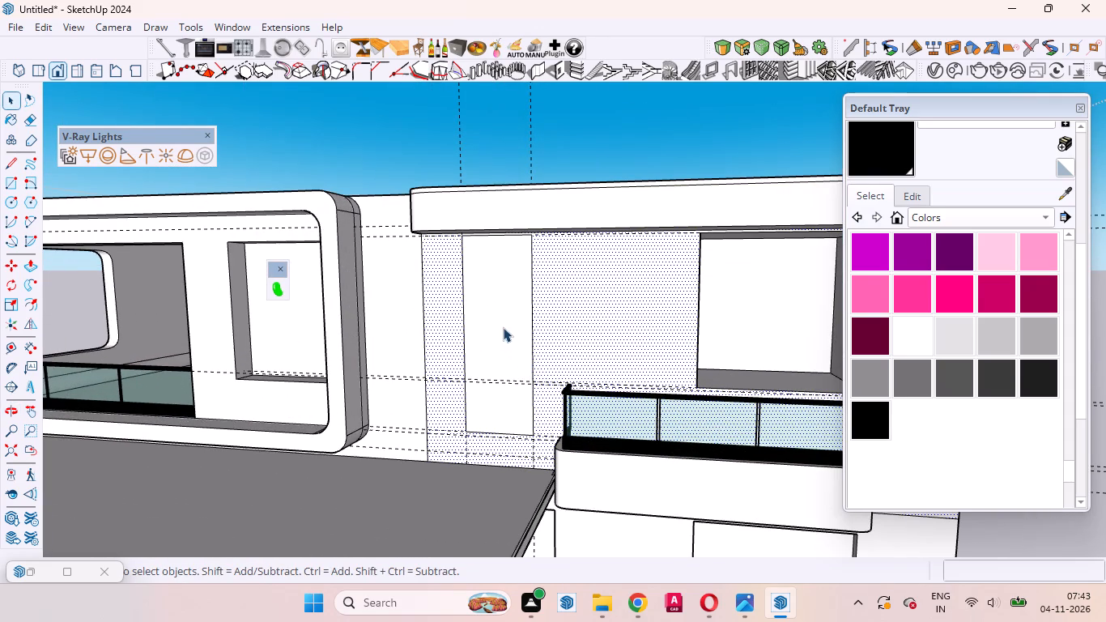
left_click(503, 327)
key("p")
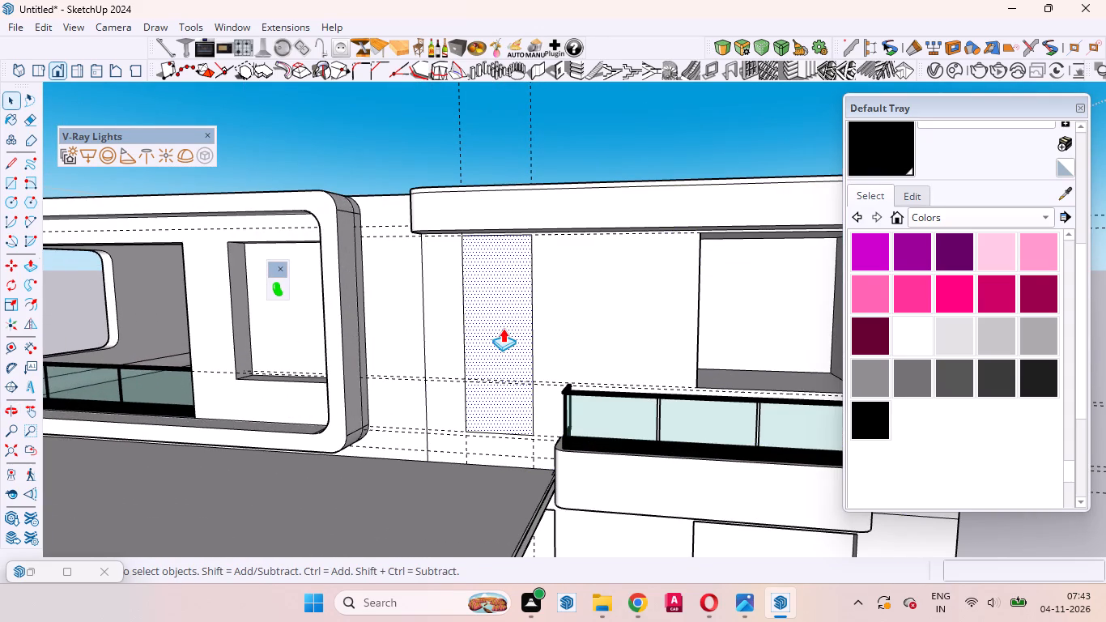
left_click(502, 332)
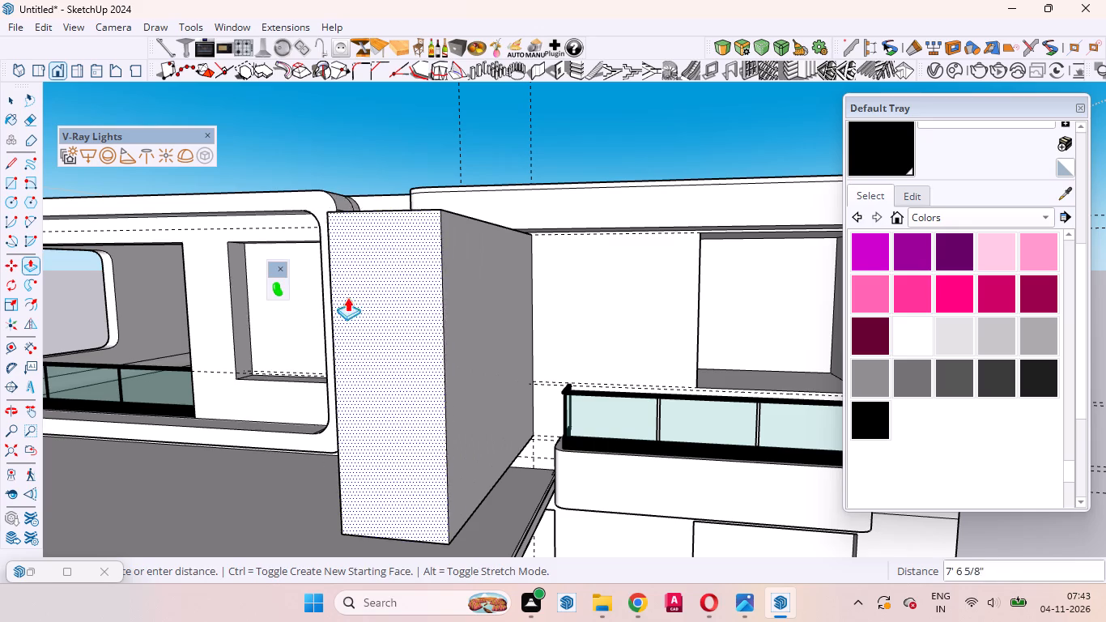
scroll(551, 324, "down", 4)
middle_click_drag(548, 346, 882, 356)
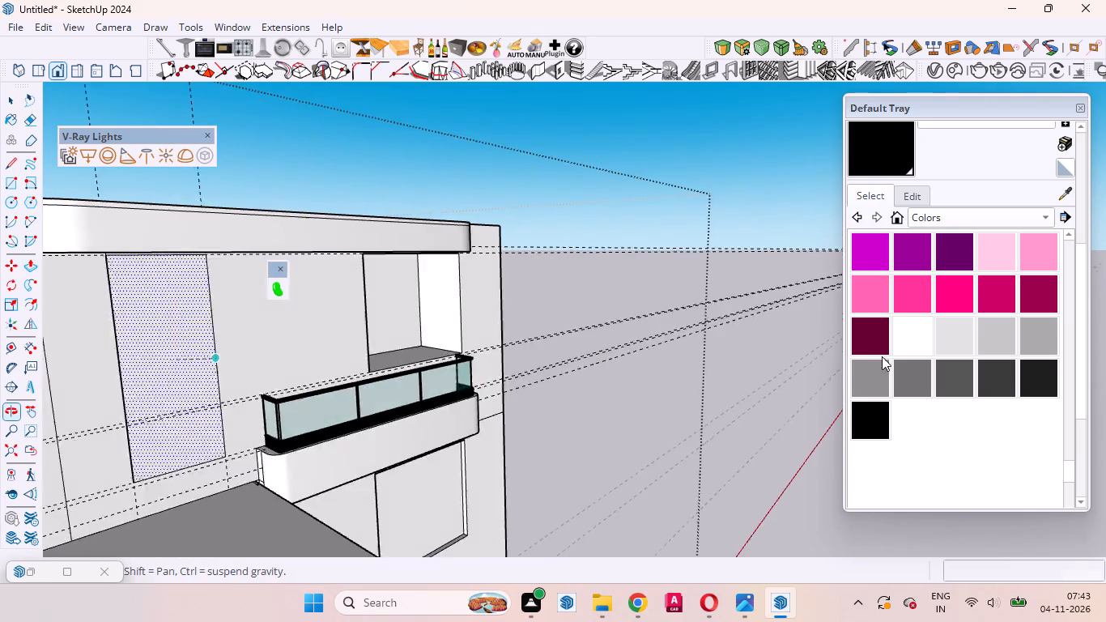
middle_click_drag(882, 356, 883, 360)
scroll(334, 354, "down", 11)
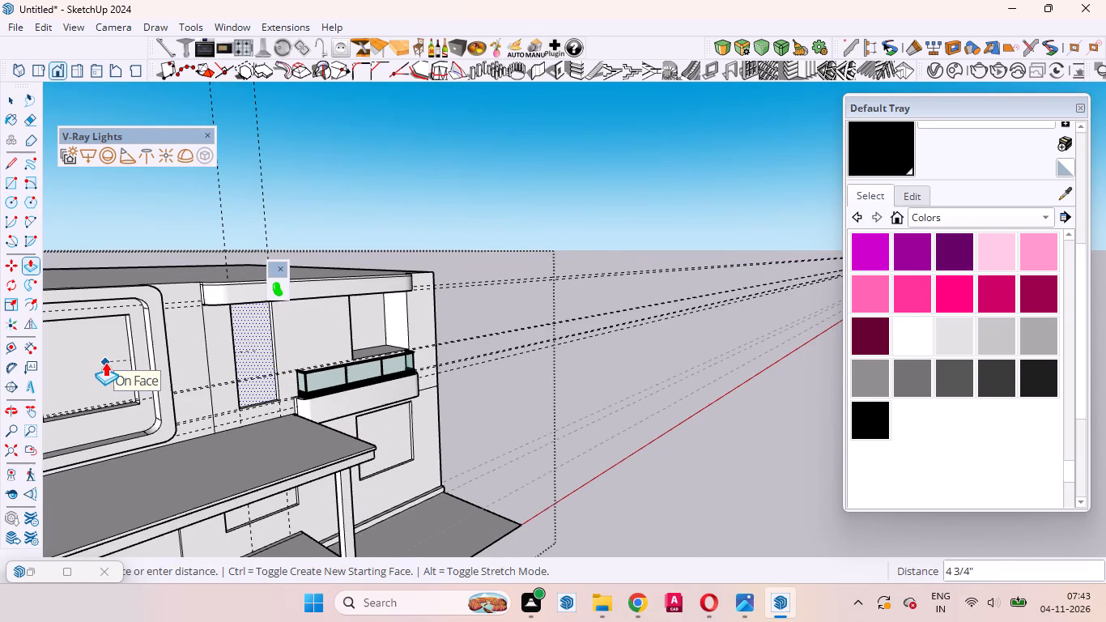
left_click(105, 362)
middle_click_drag(219, 383, 3, 390)
scroll(402, 330, "down", 4)
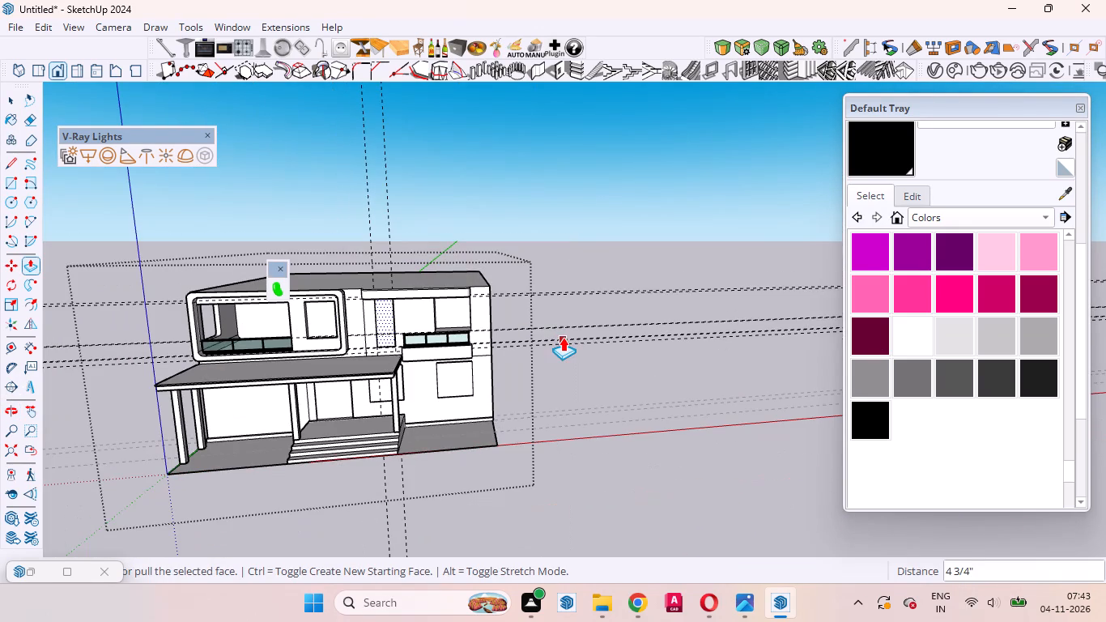
key("space")
Push the ground-floor window face below the small balcony inward 3' 1 3/4", referencing the upper opening's back face.
scroll(121, 384, "up", 5)
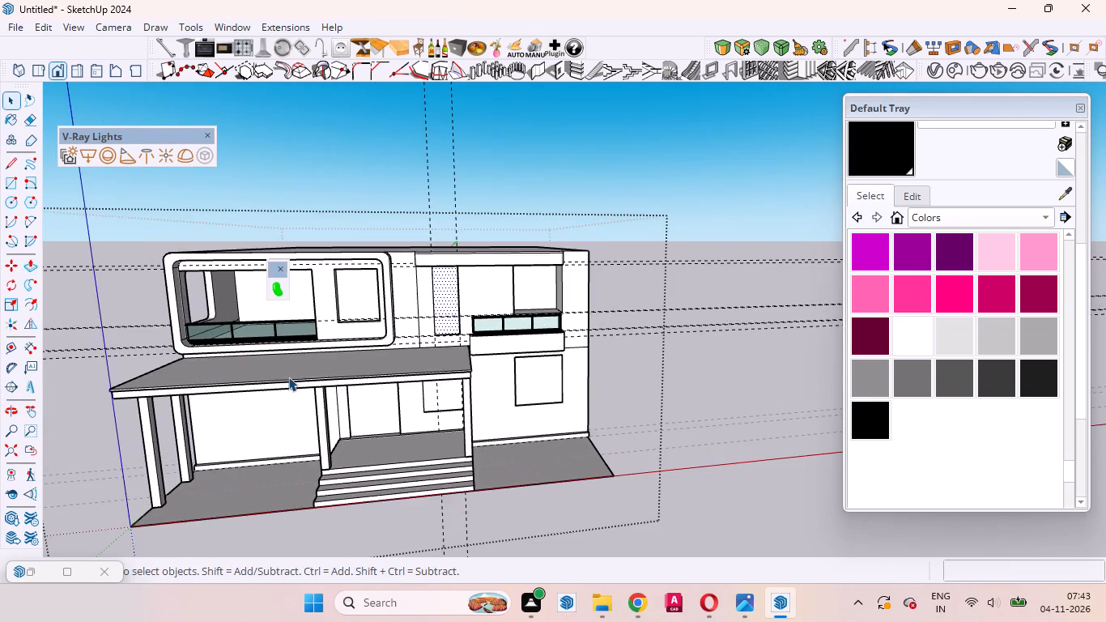
middle_click_drag(393, 401, 515, 440)
scroll(381, 369, "down", 5)
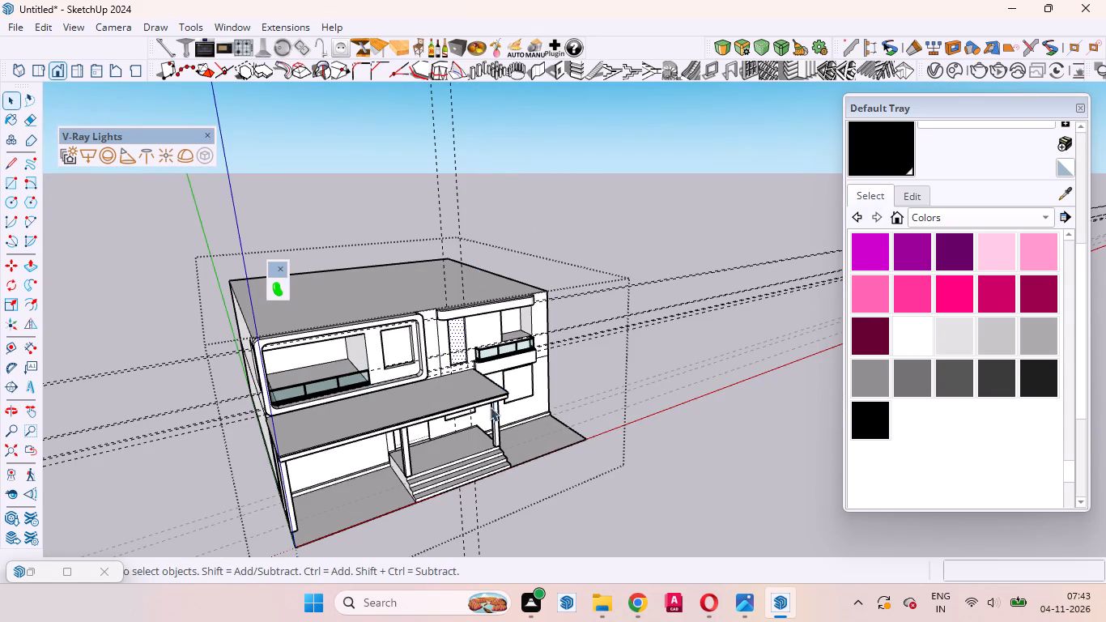
scroll(393, 462, "down", 3)
scroll(461, 457, "up", 11)
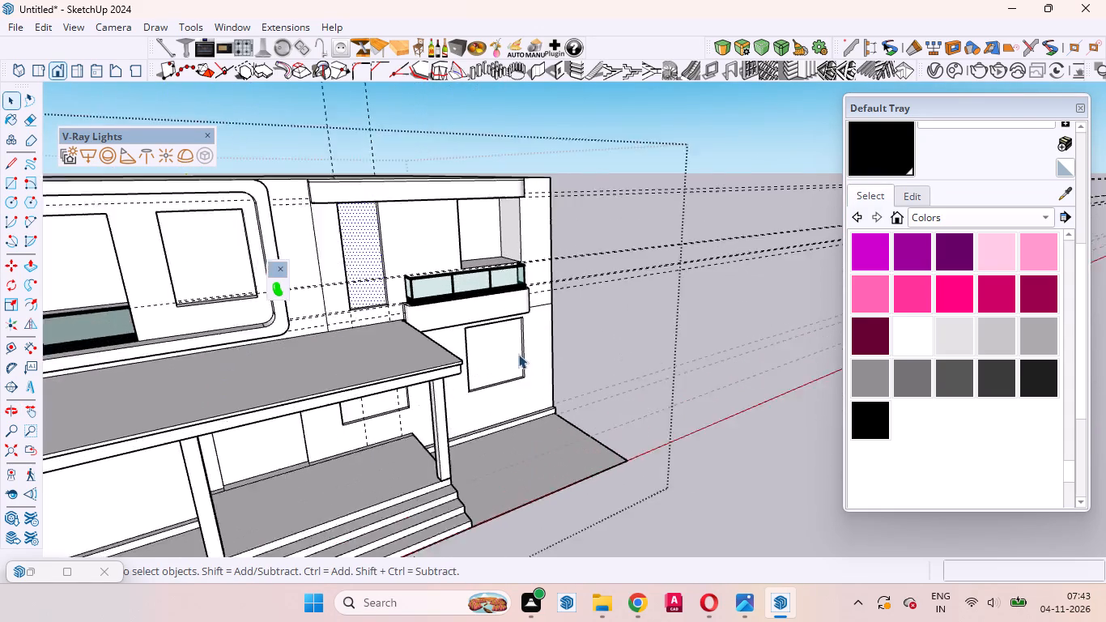
left_click(511, 349)
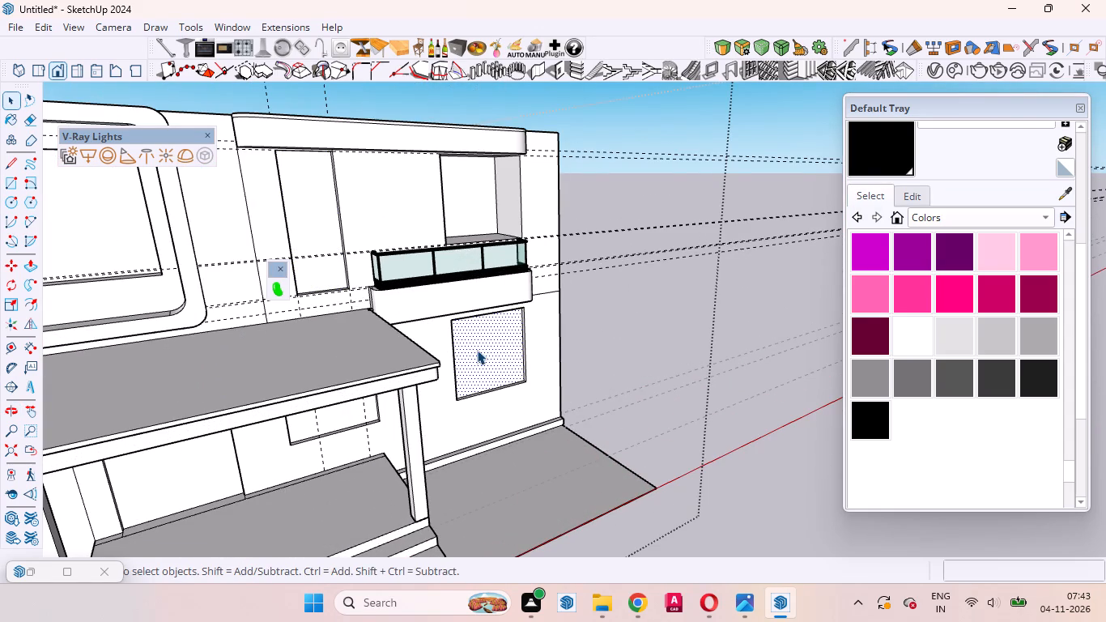
key("p")
left_click(479, 350)
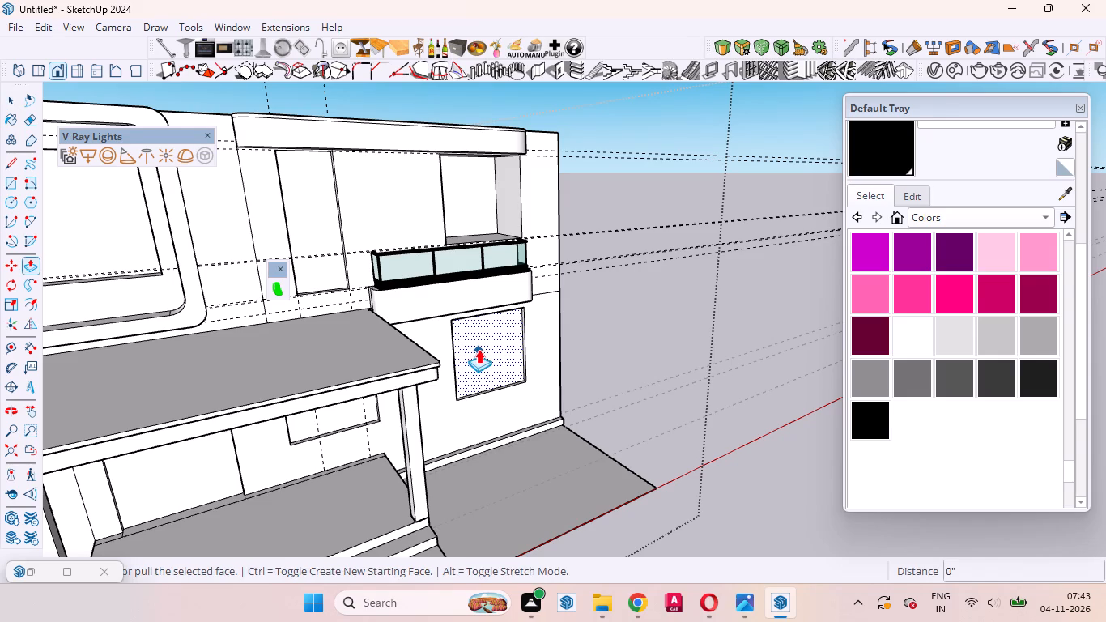
left_click(466, 194)
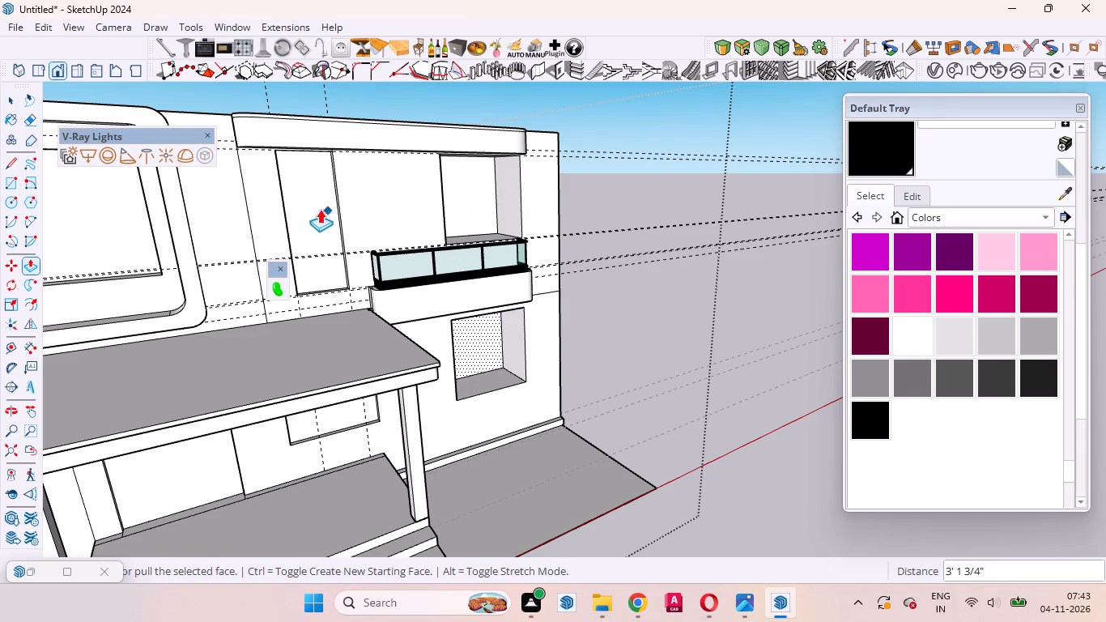
key("space")
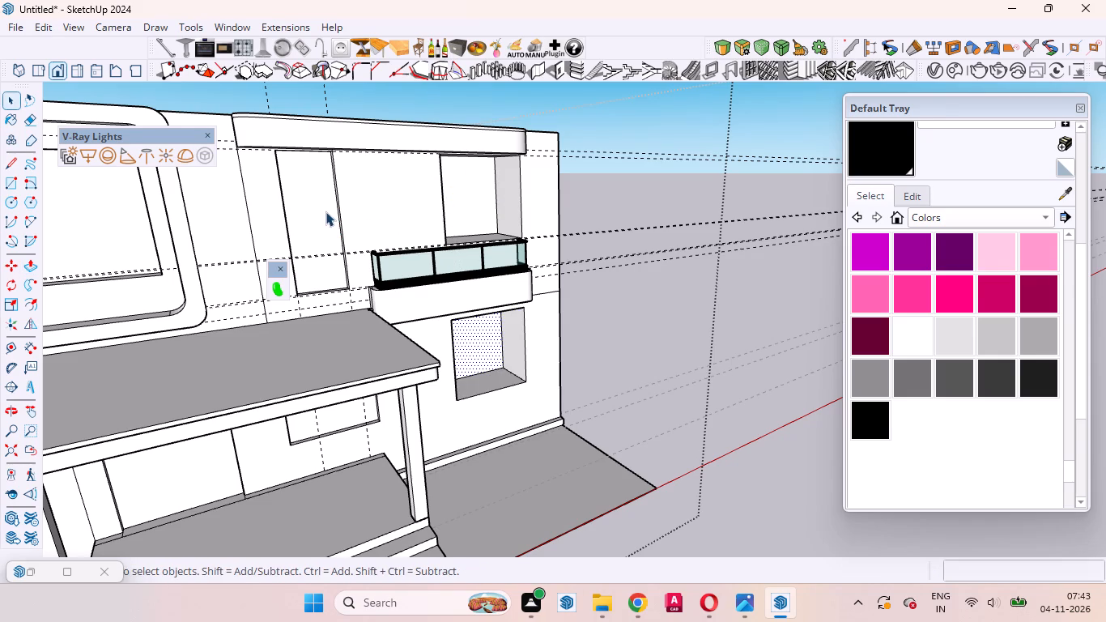
Examine the tall recessed panel, the window openings and the framed balcony's wall face from the front and an angle.
left_click(317, 211)
scroll(414, 236, "down", 8)
middle_click_drag(428, 330, 279, 264)
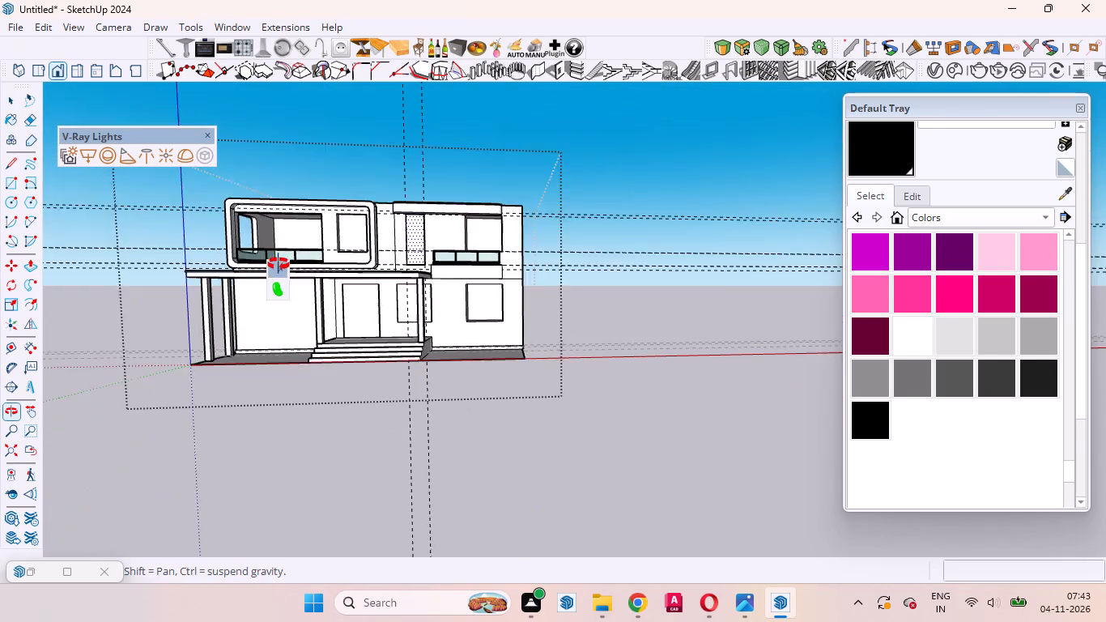
middle_click_drag(279, 264, 294, 267)
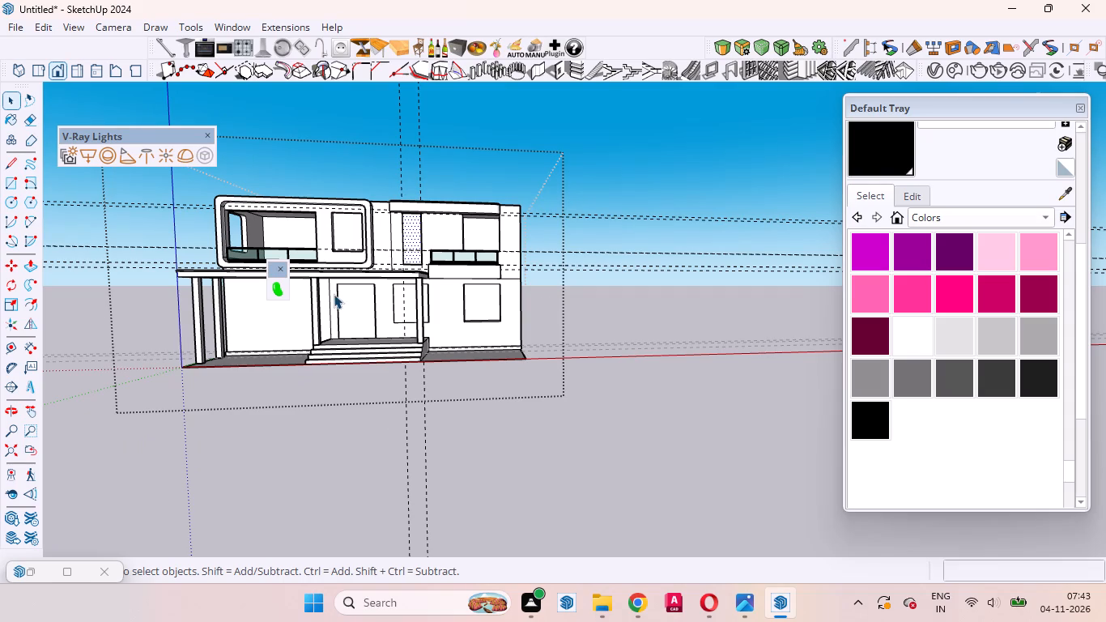
scroll(391, 314, "down", 2)
scroll(354, 249, "up", 10)
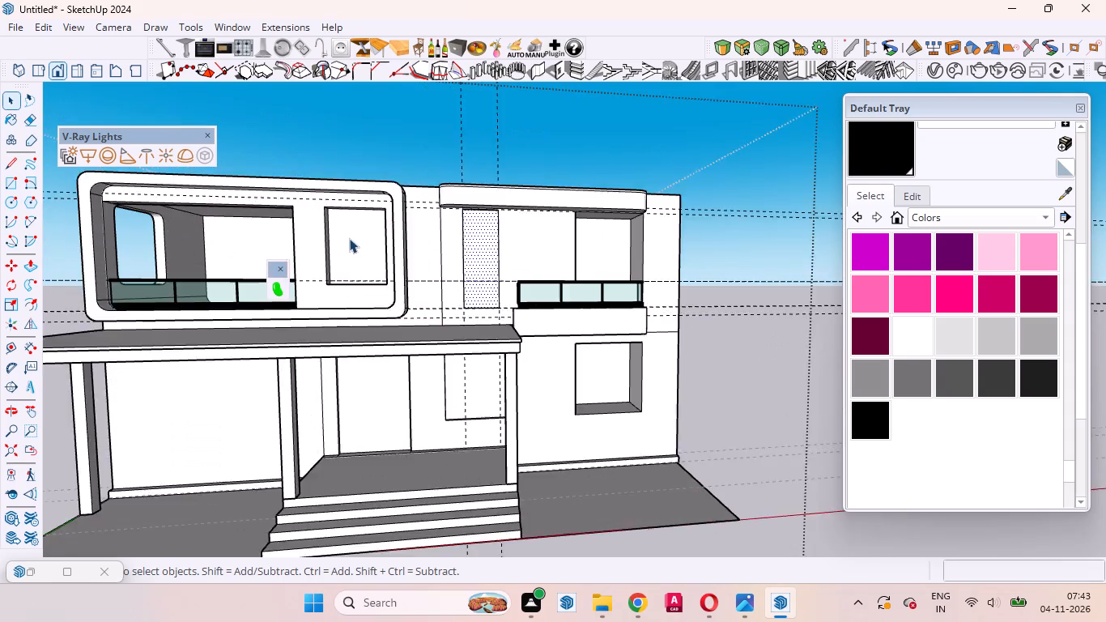
middle_click_drag(320, 259, 457, 286)
scroll(449, 275, "up", 1)
left_click(170, 236)
scroll(483, 263, "down", 3)
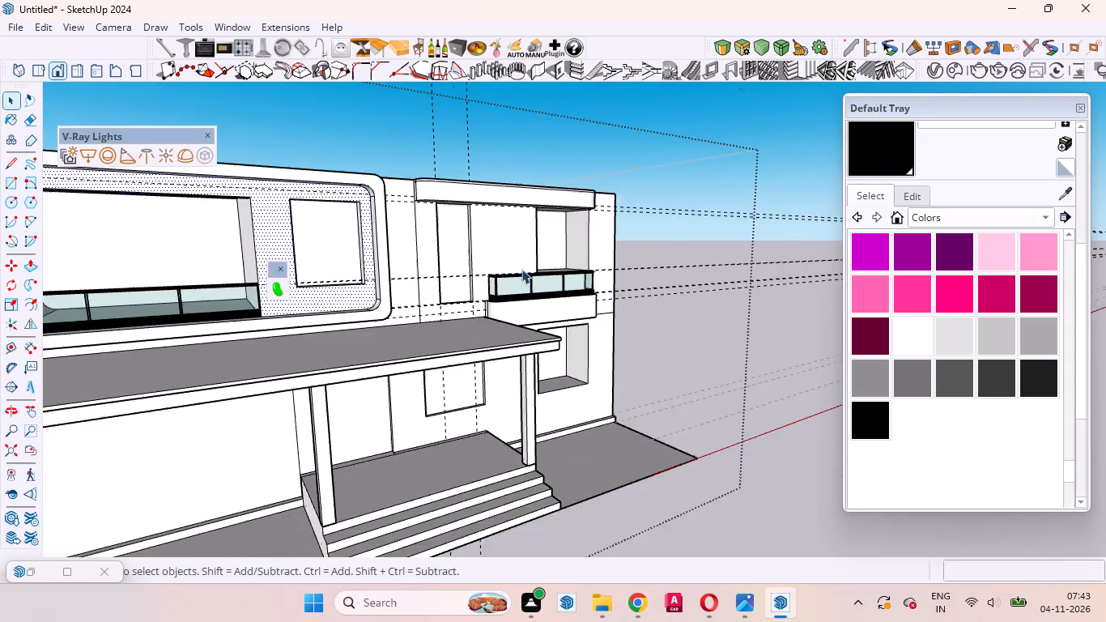
scroll(521, 269, "down", 7)
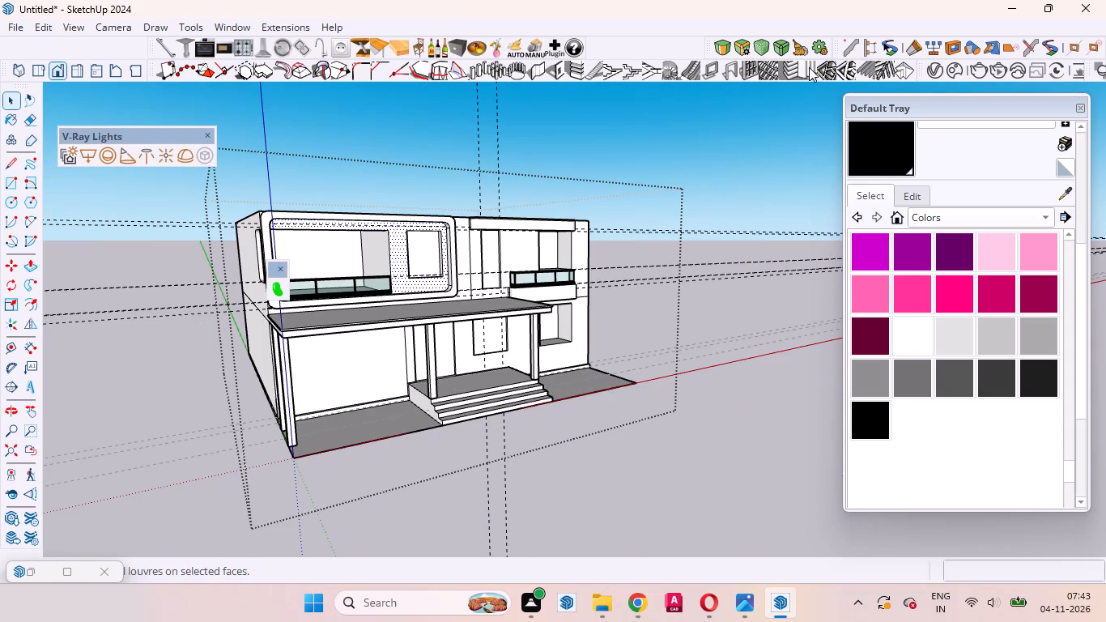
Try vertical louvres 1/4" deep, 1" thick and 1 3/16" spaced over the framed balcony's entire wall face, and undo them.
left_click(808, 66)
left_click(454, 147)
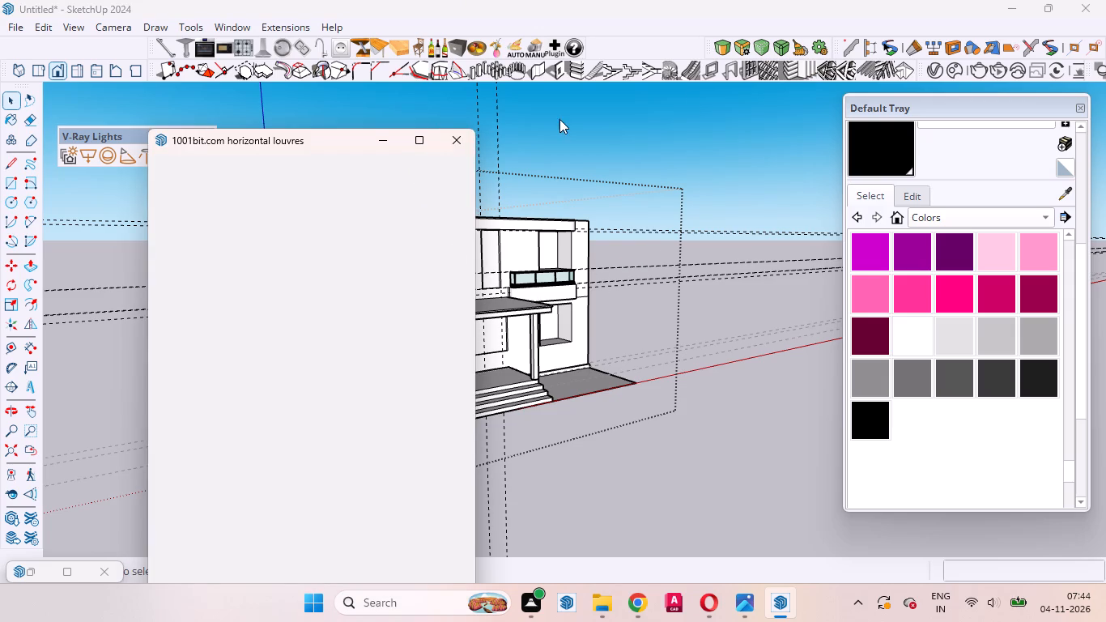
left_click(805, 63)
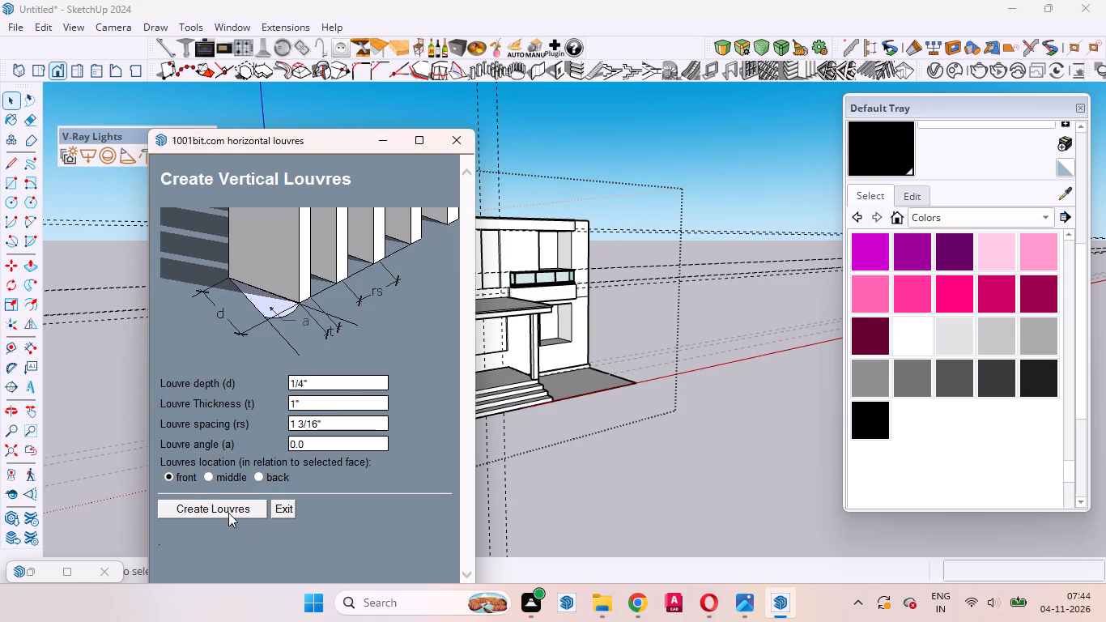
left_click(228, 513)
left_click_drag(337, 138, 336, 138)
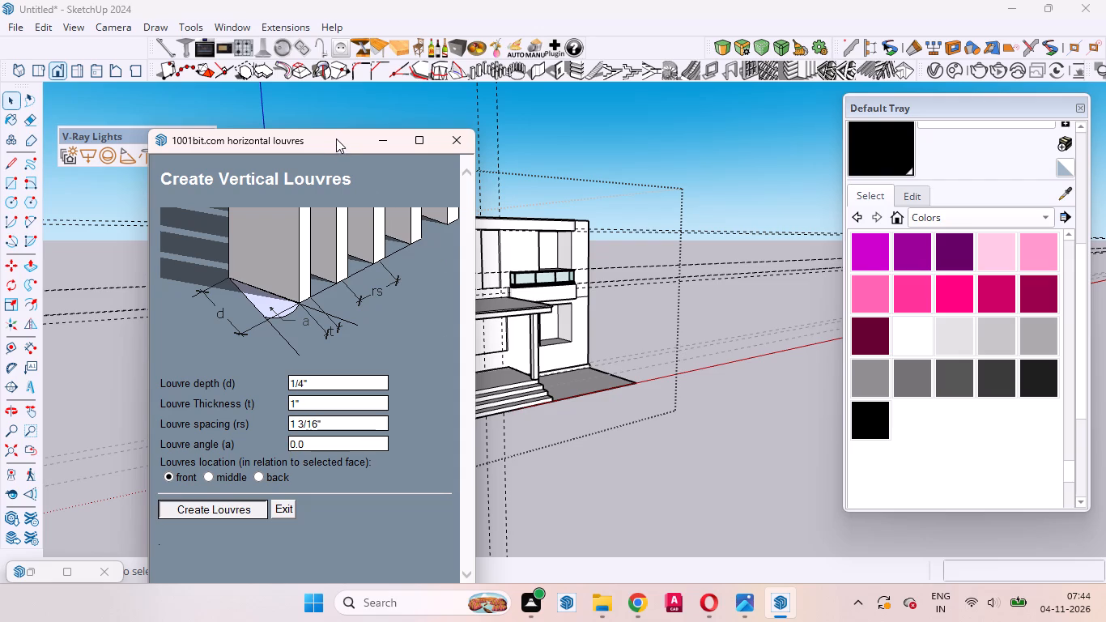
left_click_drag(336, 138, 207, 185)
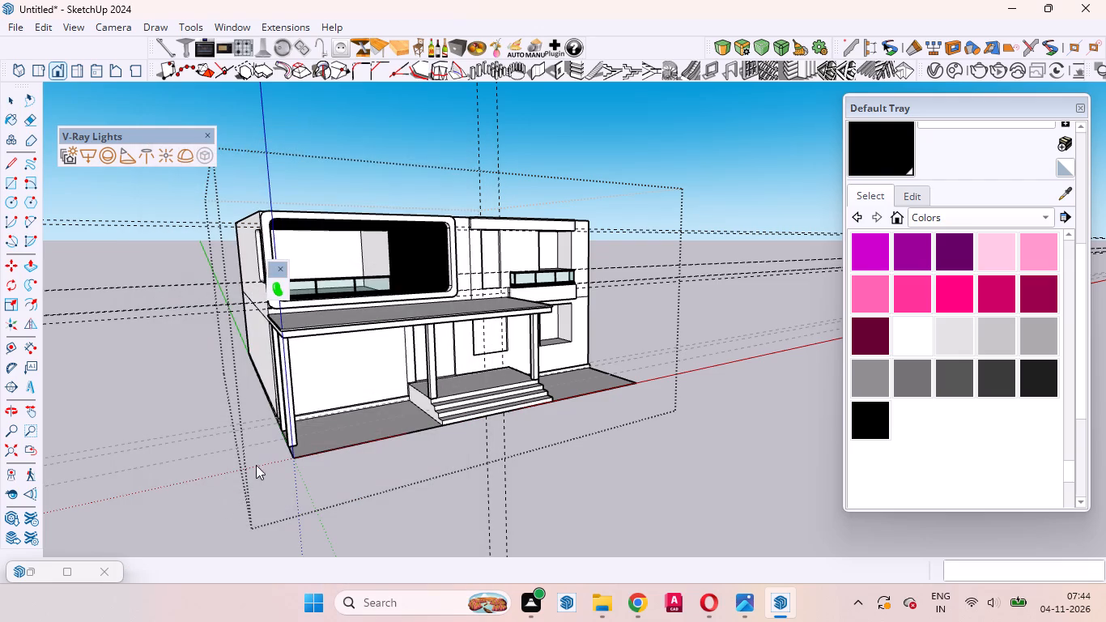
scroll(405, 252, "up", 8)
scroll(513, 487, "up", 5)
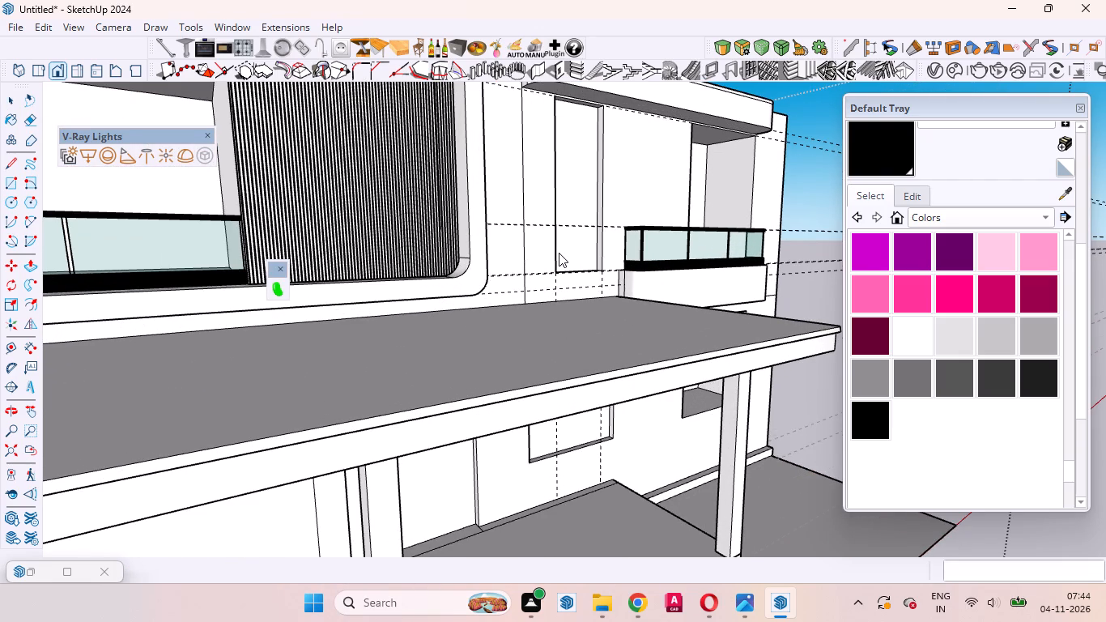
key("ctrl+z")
Draw vertical lines from the framed window's balcony-side corners to the surrounding frame, 1' above the window and about 1' 8" below it.
scroll(422, 253, "down", 10)
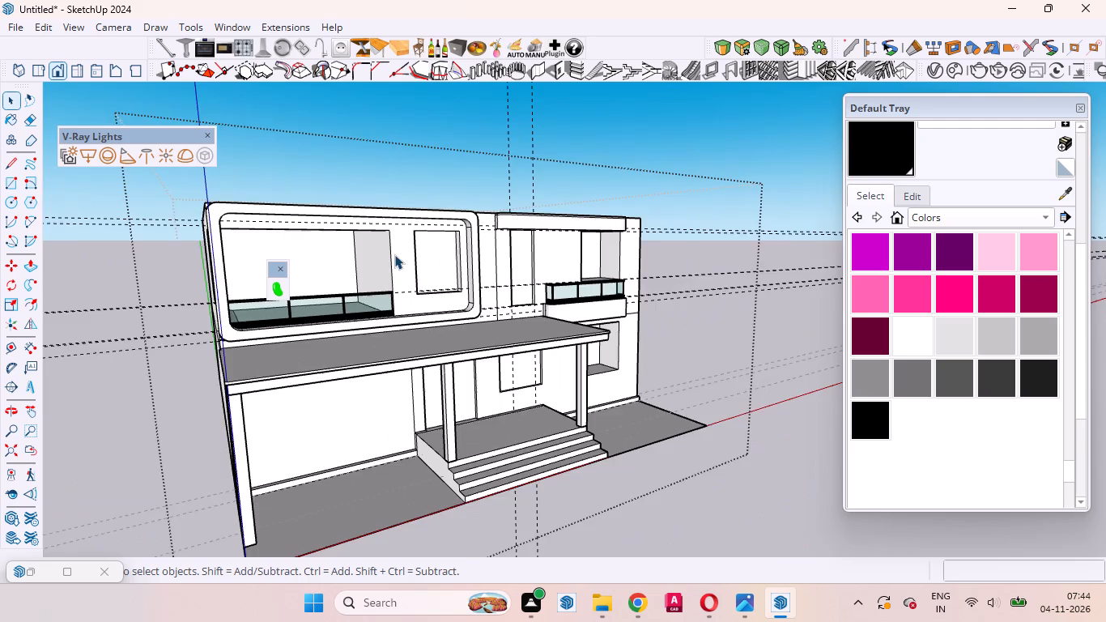
scroll(435, 251, "up", 6)
left_click(352, 245)
scroll(358, 226, "up", 5)
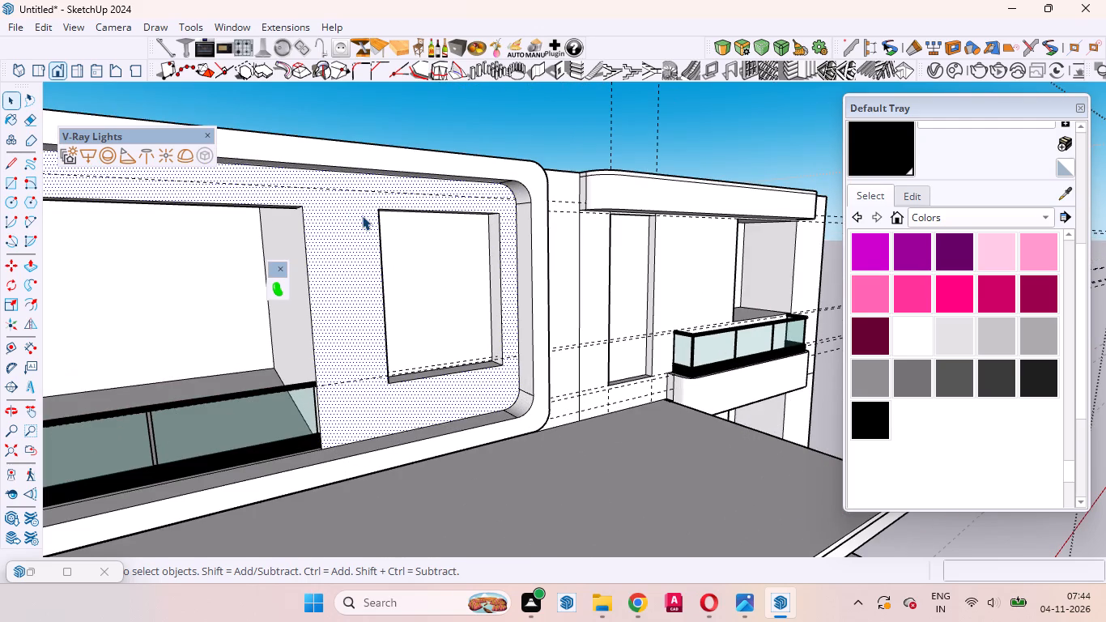
key("l")
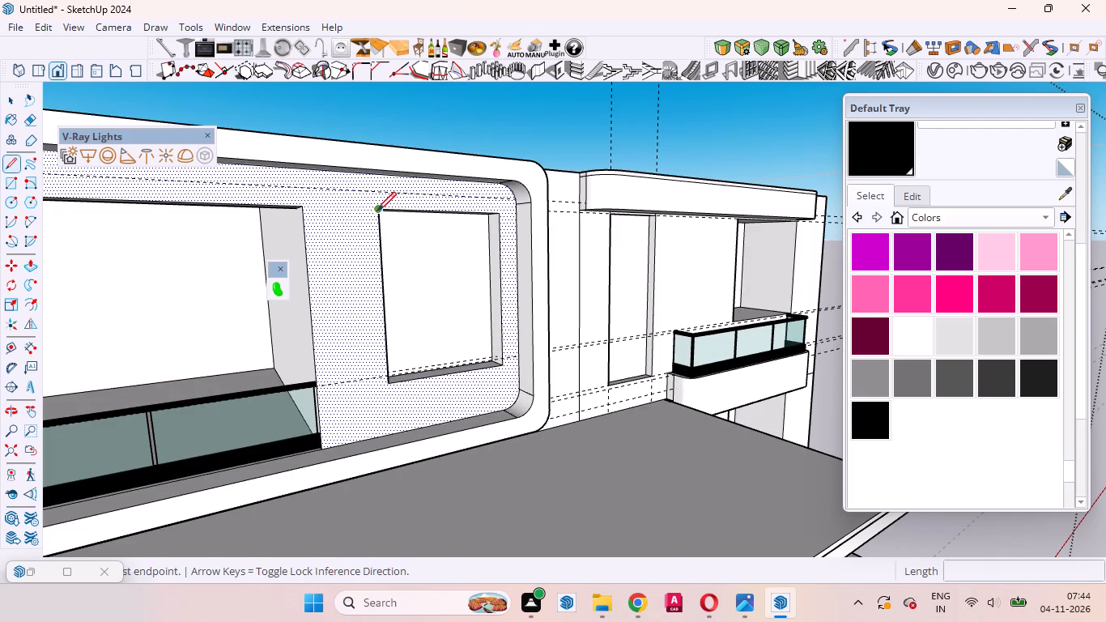
left_click(377, 211)
scroll(373, 168, "up", 10)
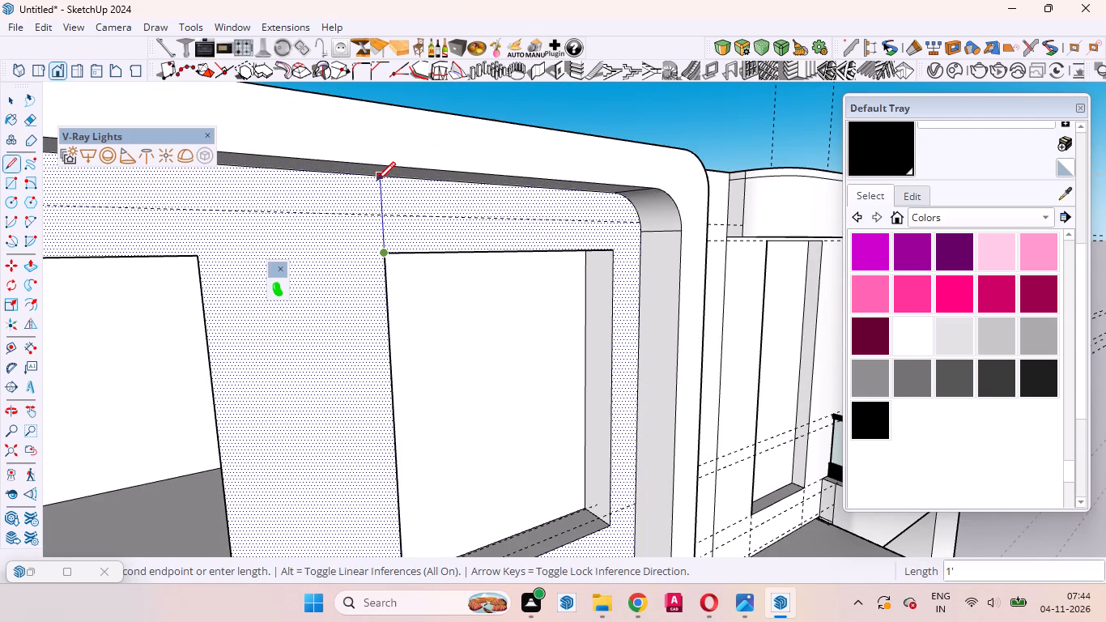
left_click(376, 181)
scroll(421, 397, "down", 9)
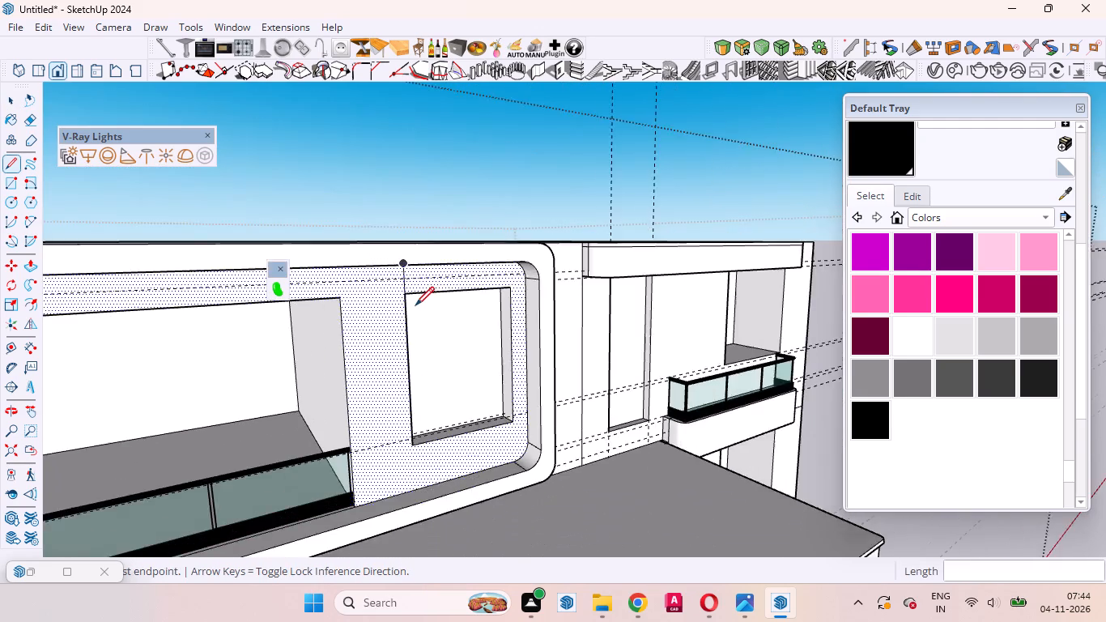
scroll(415, 305, "down", 1)
scroll(416, 452, "up", 9)
left_click(408, 381)
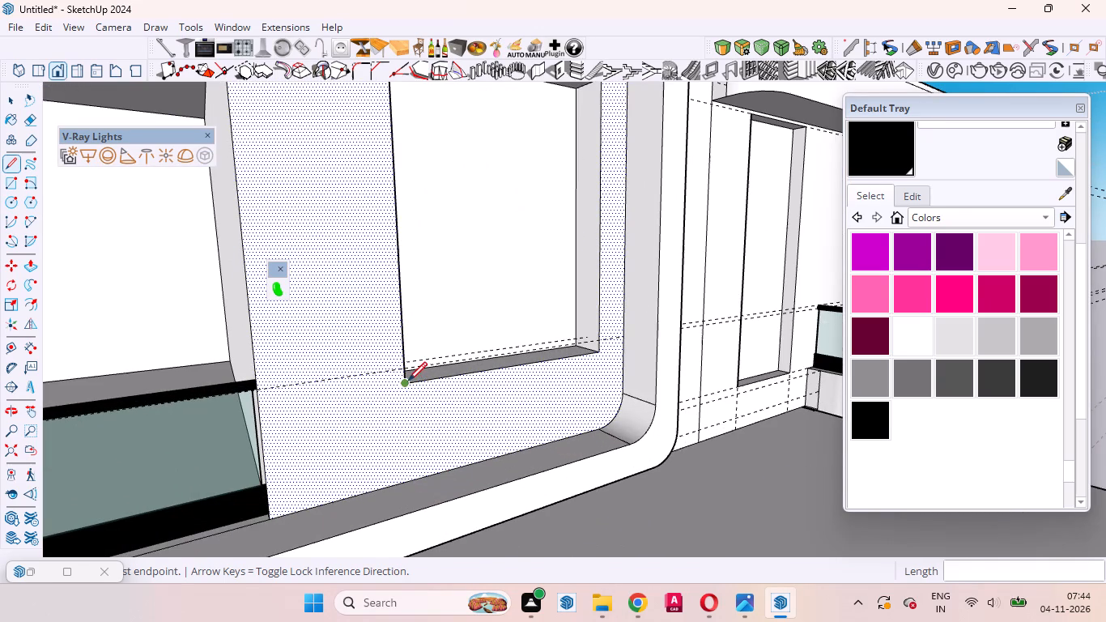
left_click(415, 477)
Create vertical louvres 1/4" deep, 1" thick and 1 3/16" spaced at the front of the wall face between the balcony and window.
key("space")
left_click(361, 436)
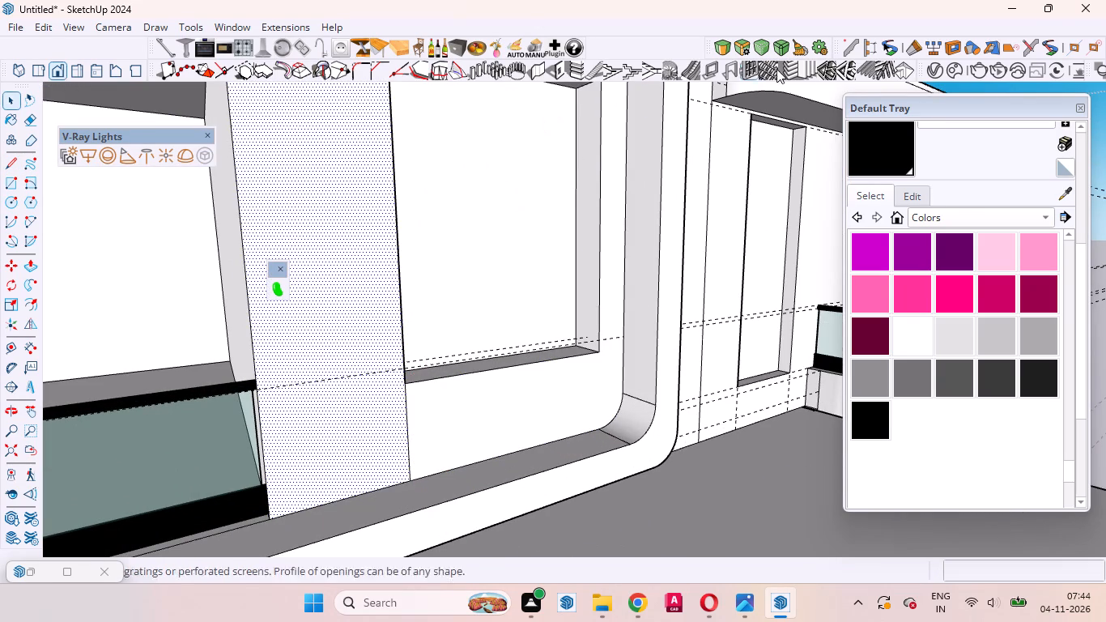
left_click(804, 68)
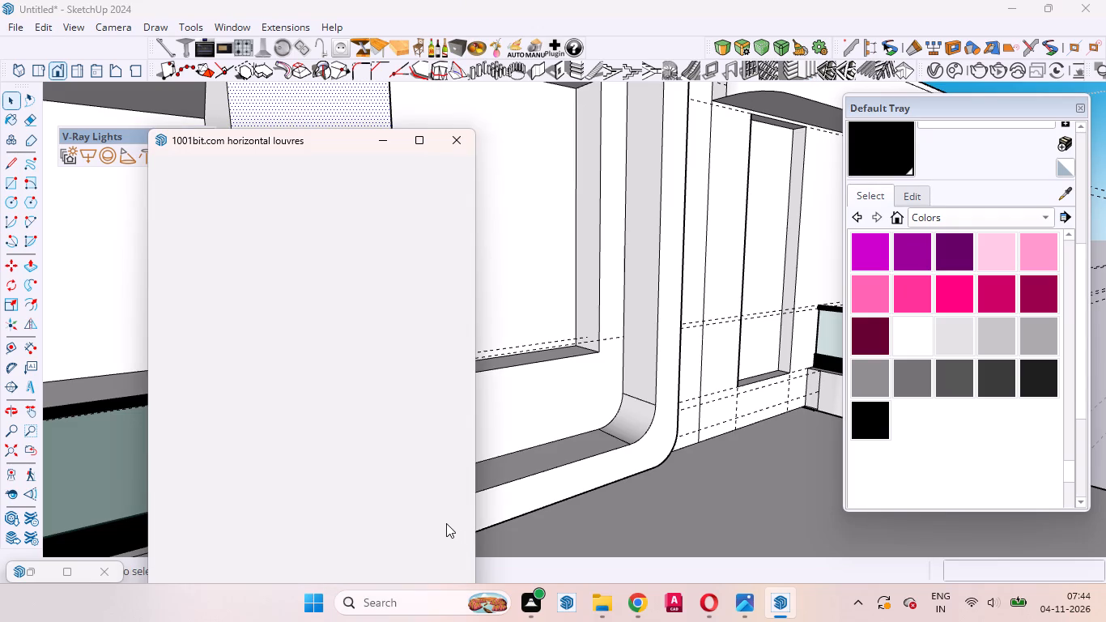
left_click(451, 147)
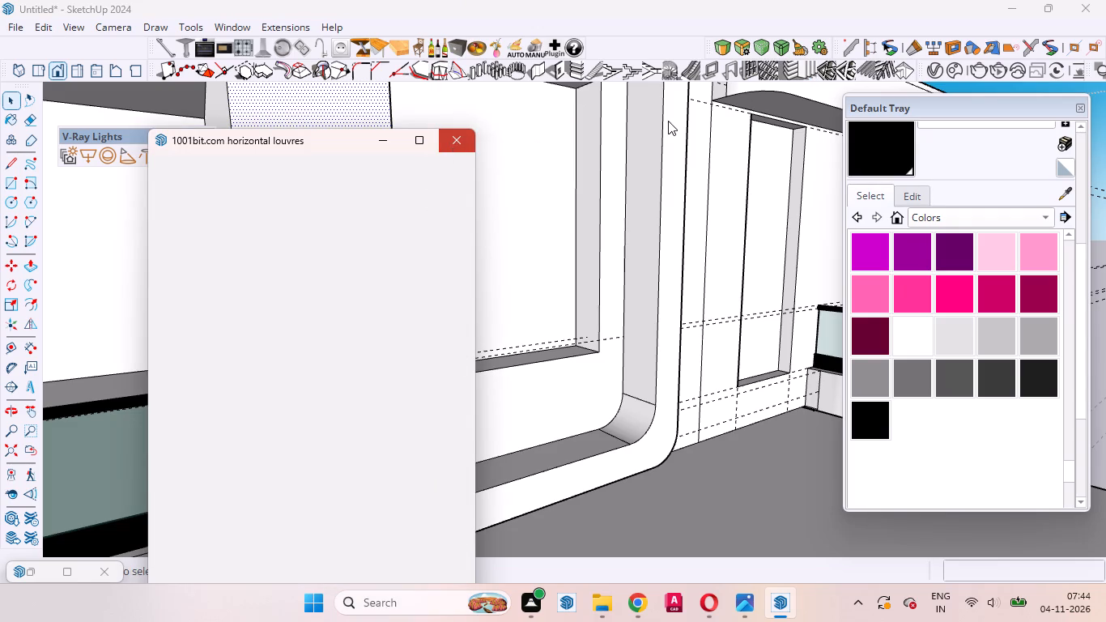
left_click(804, 66)
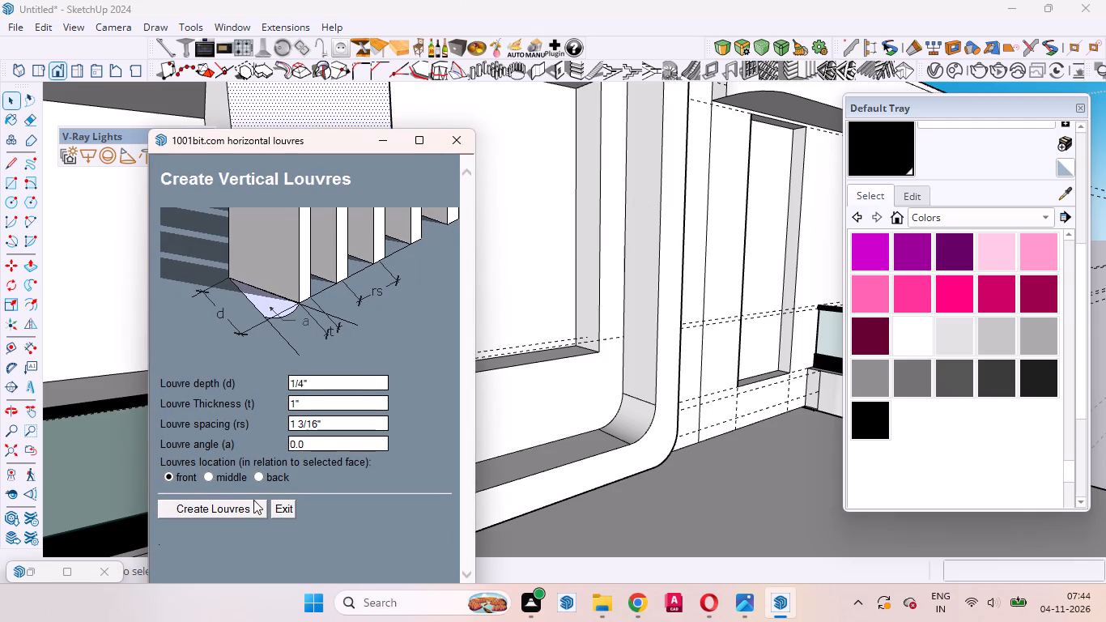
left_click(245, 504)
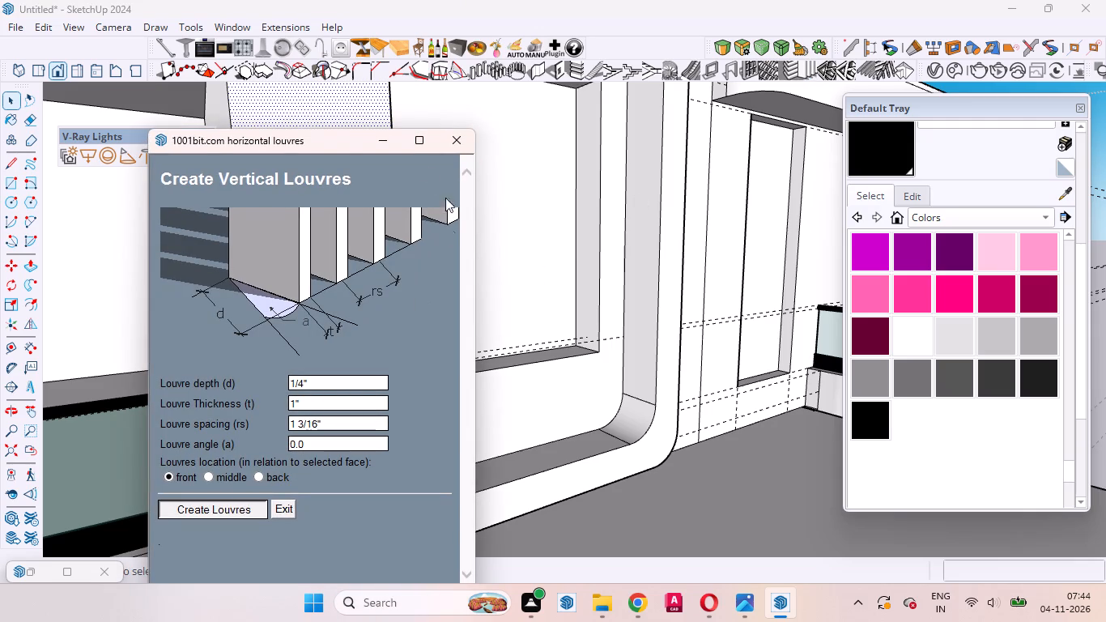
left_click_drag(330, 138, 263, 155)
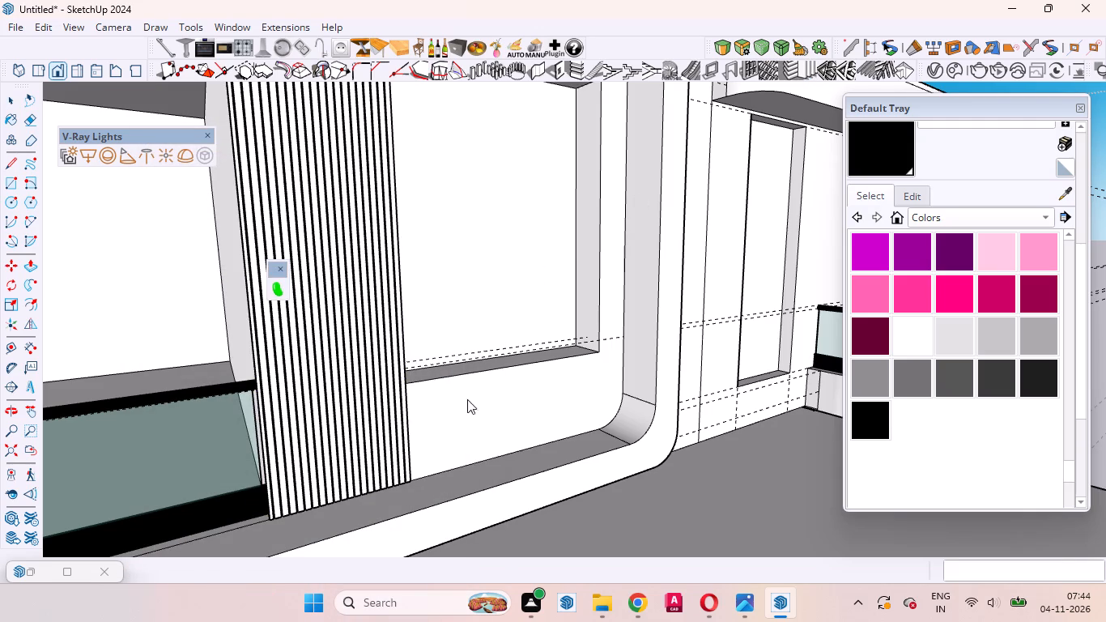
scroll(452, 426, "up", 9)
left_click(446, 416)
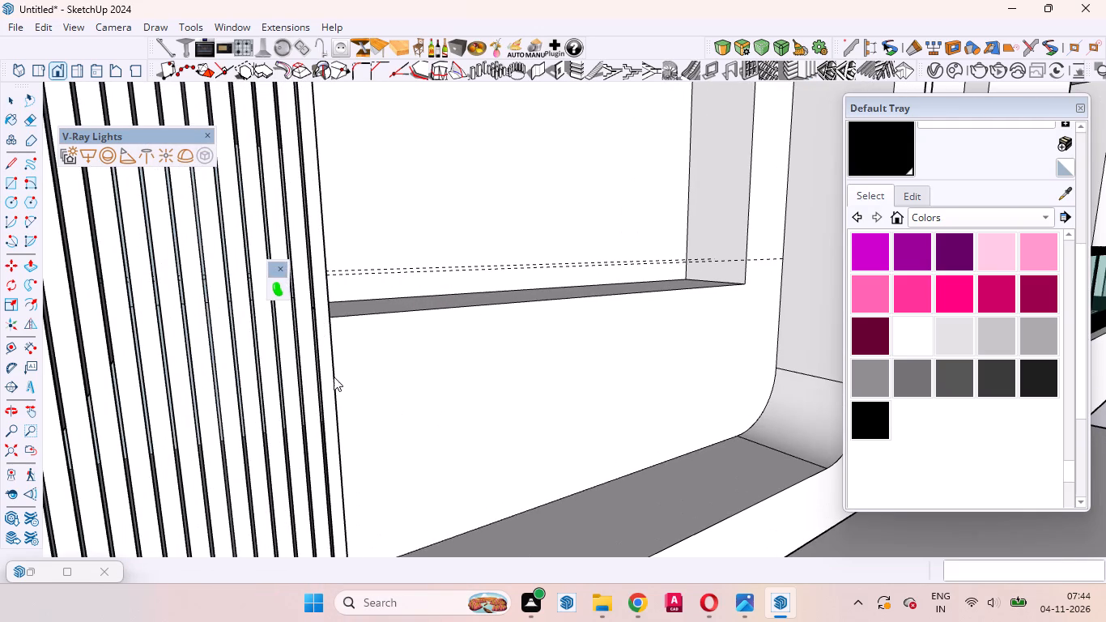
left_click(11, 102)
Draw an 8" horizontal line from the window's lower corner farthest from the balcony to the rounded frame's inner edge.
scroll(321, 375, "down", 4)
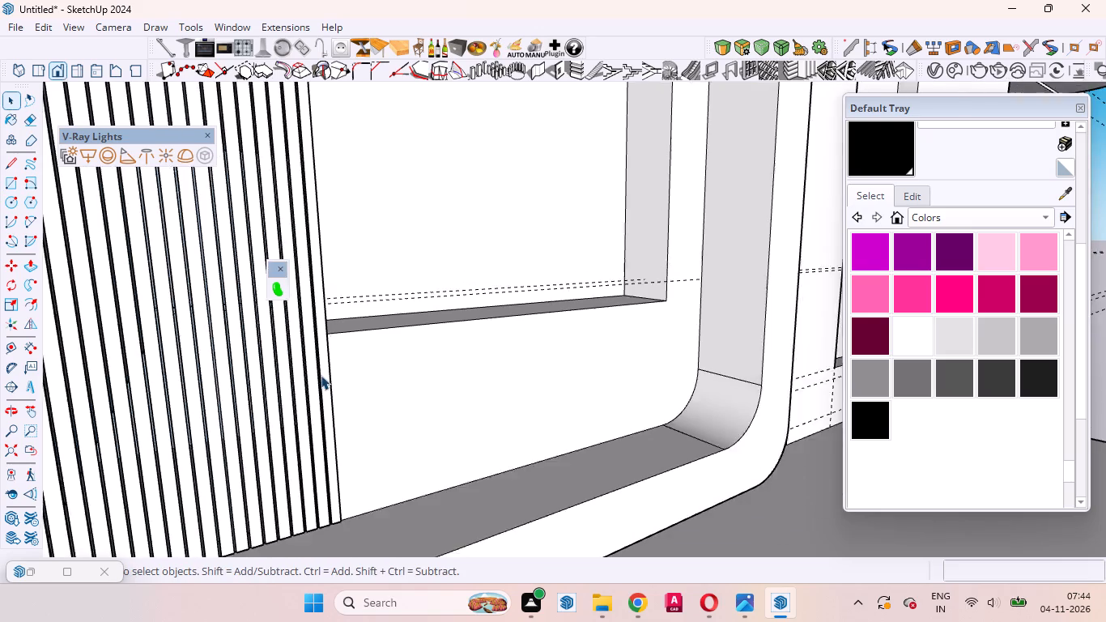
scroll(321, 375, "down", 19)
scroll(415, 394, "up", 5)
left_click(454, 391)
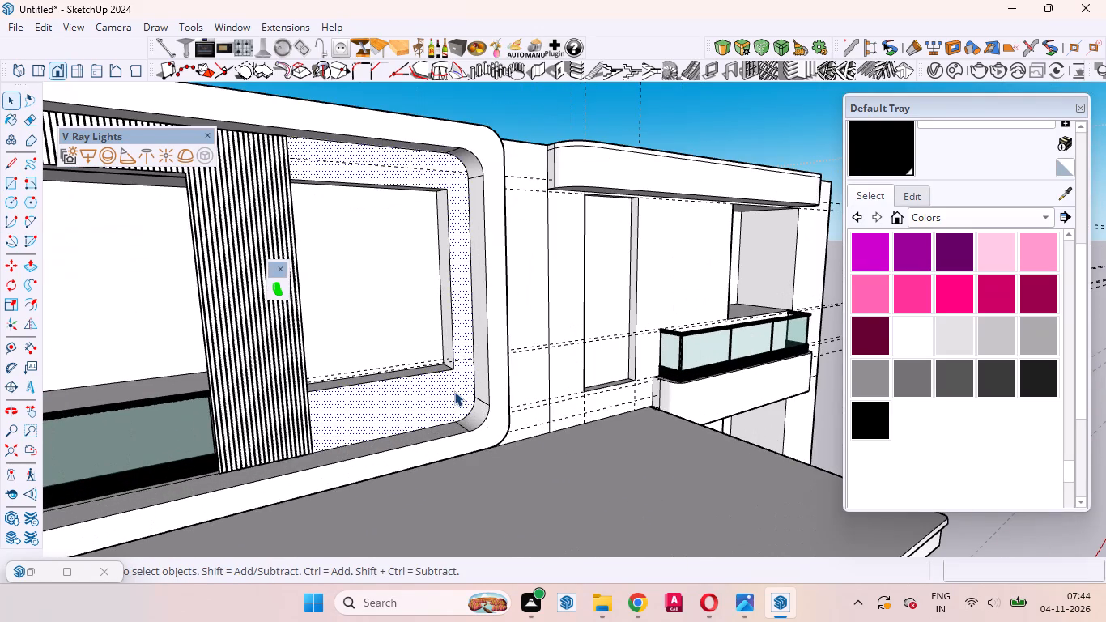
scroll(450, 390, "up", 5)
key("l")
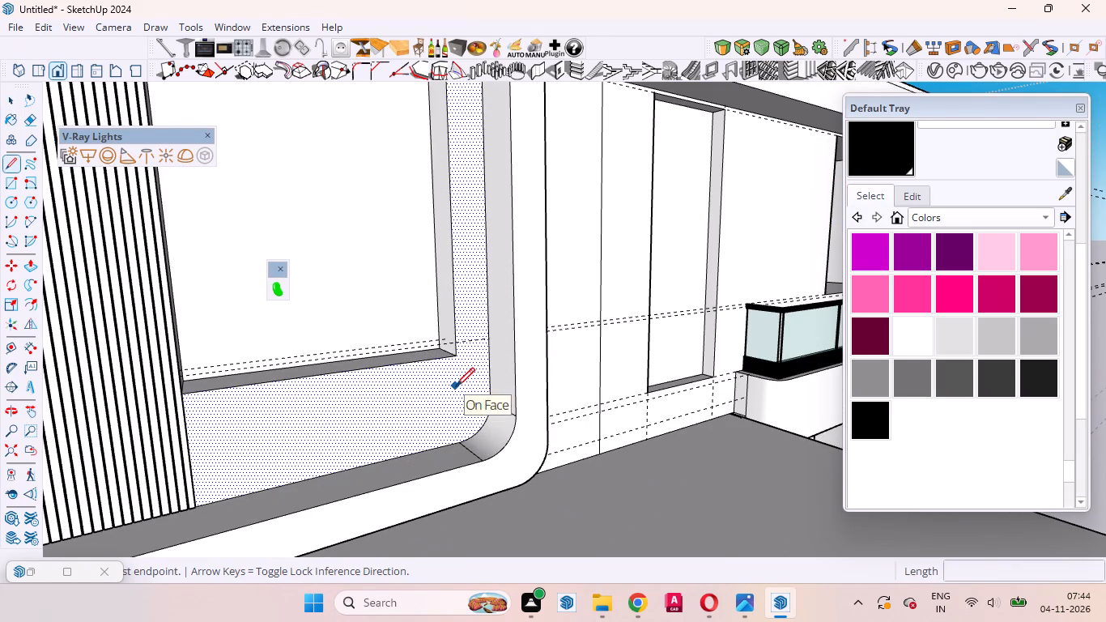
scroll(460, 346, "up", 4)
left_click(456, 357)
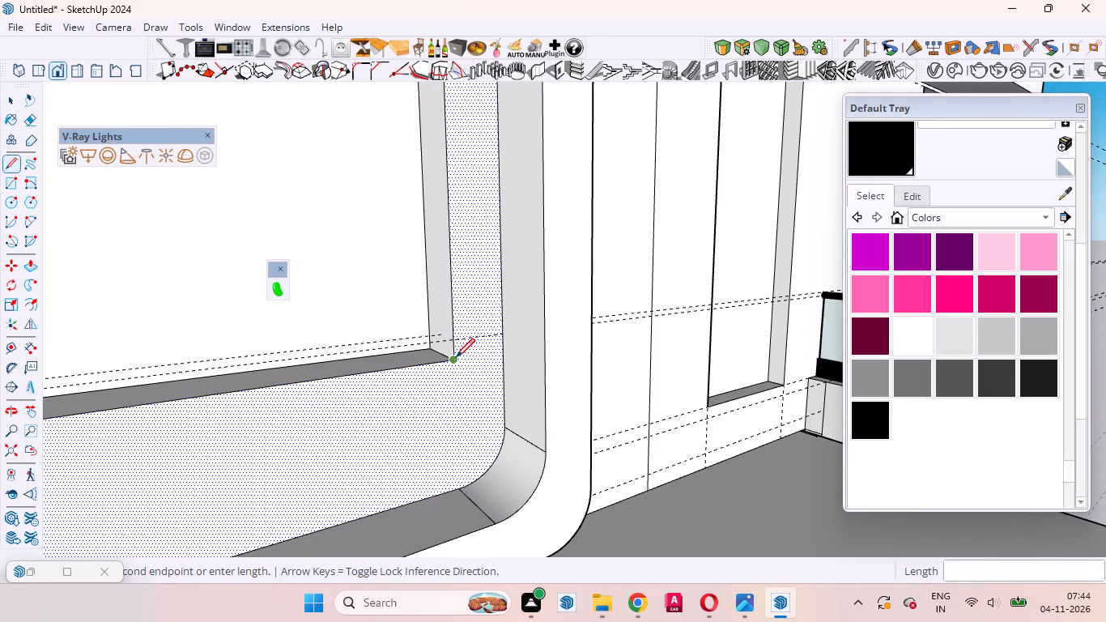
left_click(506, 352)
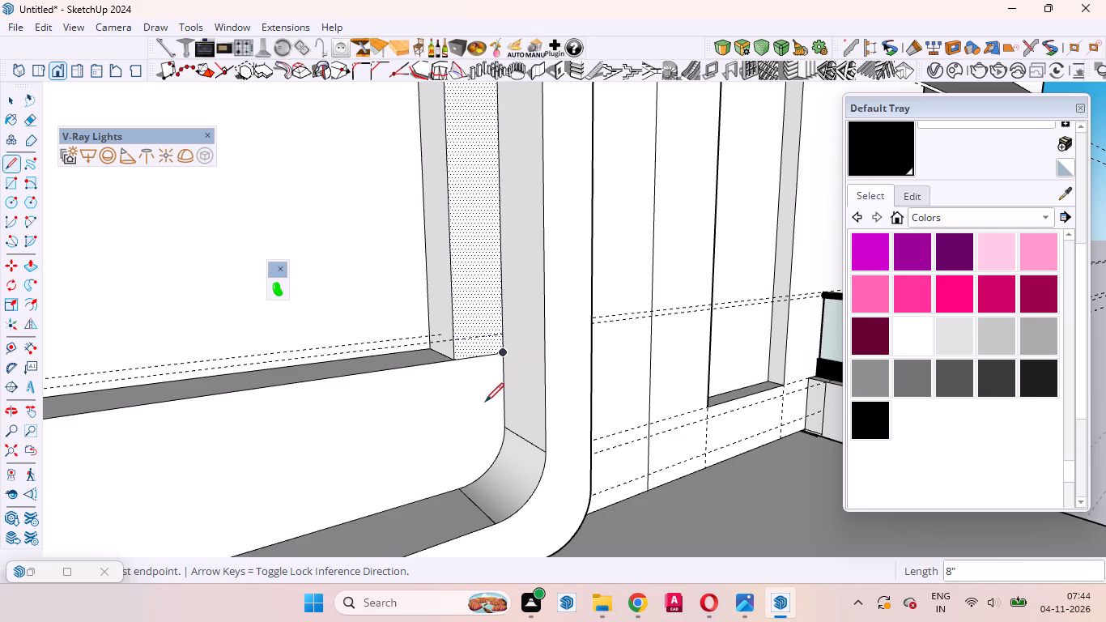
Create vertical louvres 1/4" deep, 1" thick and 1 3/16" spaced at the front of the wall face below the window.
key("space")
left_click(436, 417)
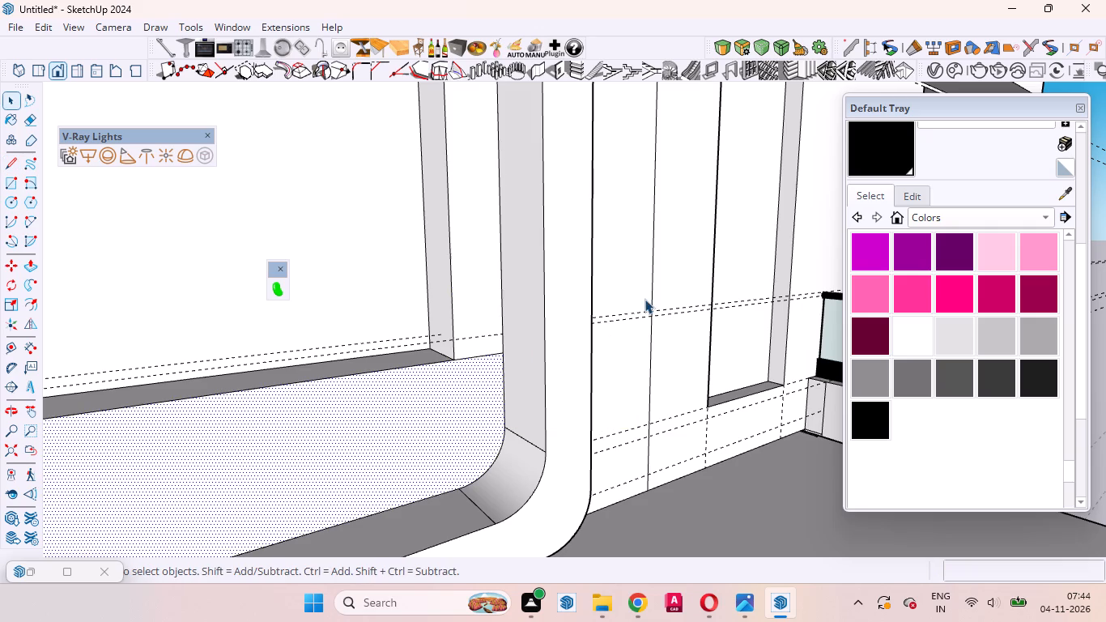
left_click(806, 70)
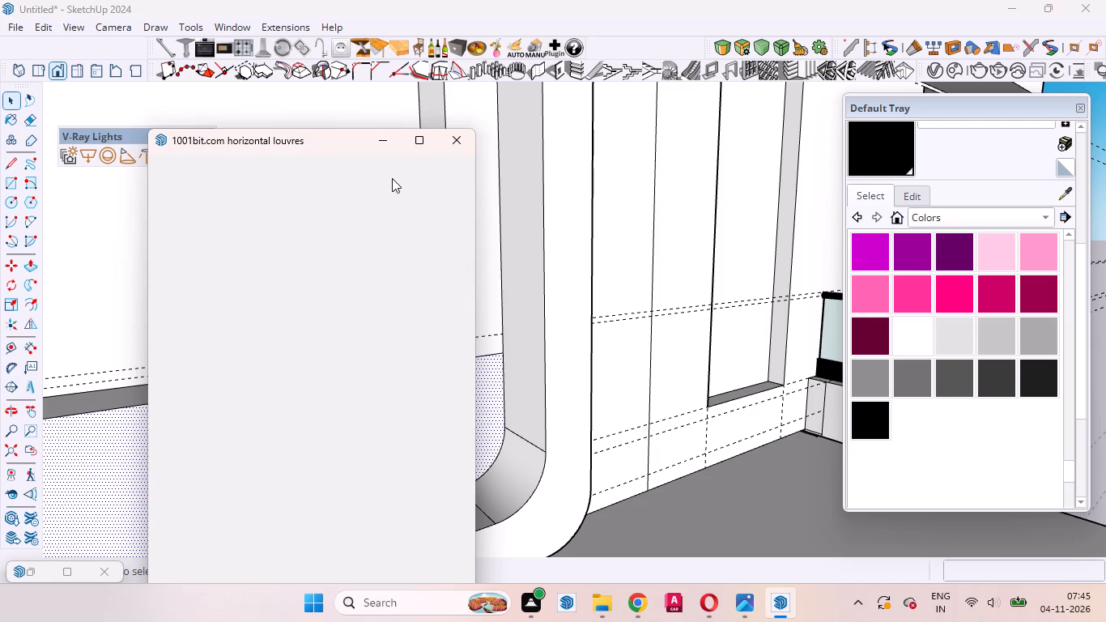
left_click(448, 140)
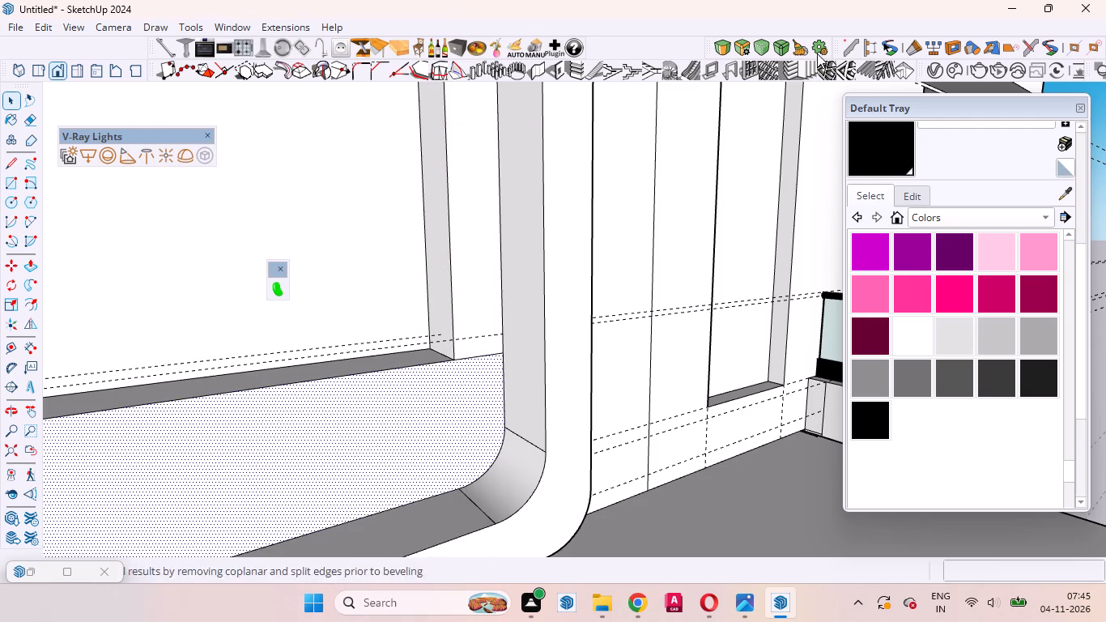
left_click(805, 70)
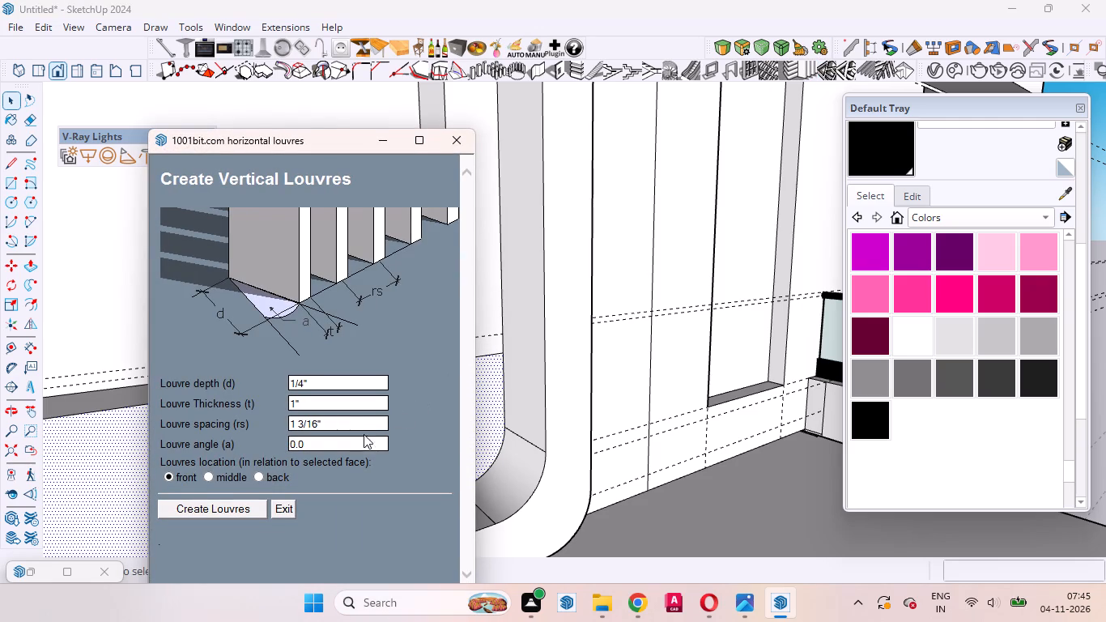
left_click(246, 509)
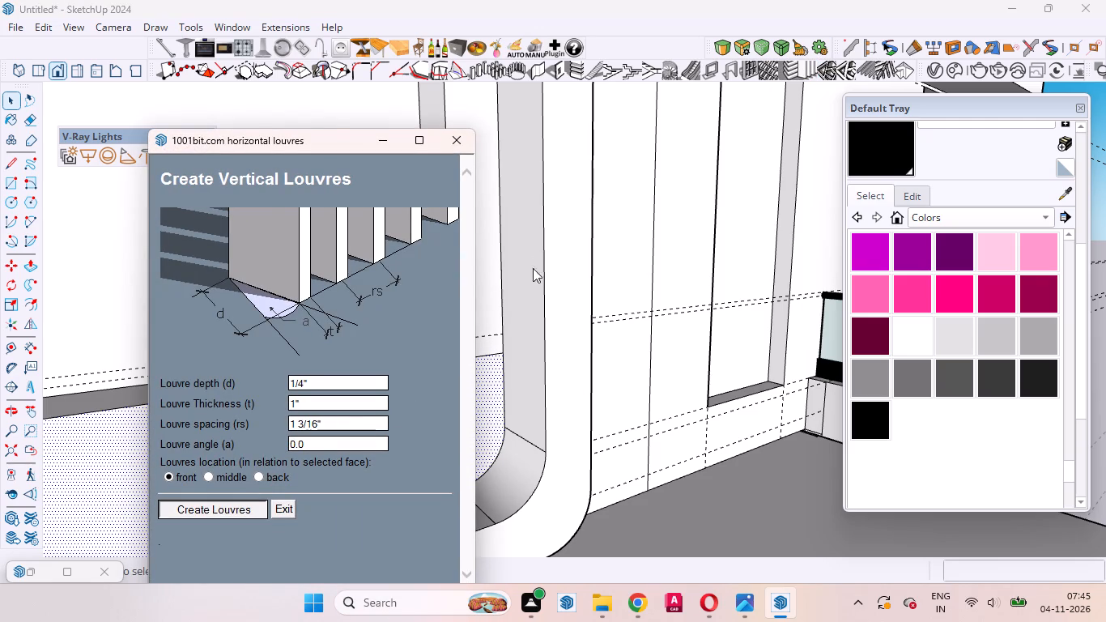
key("space")
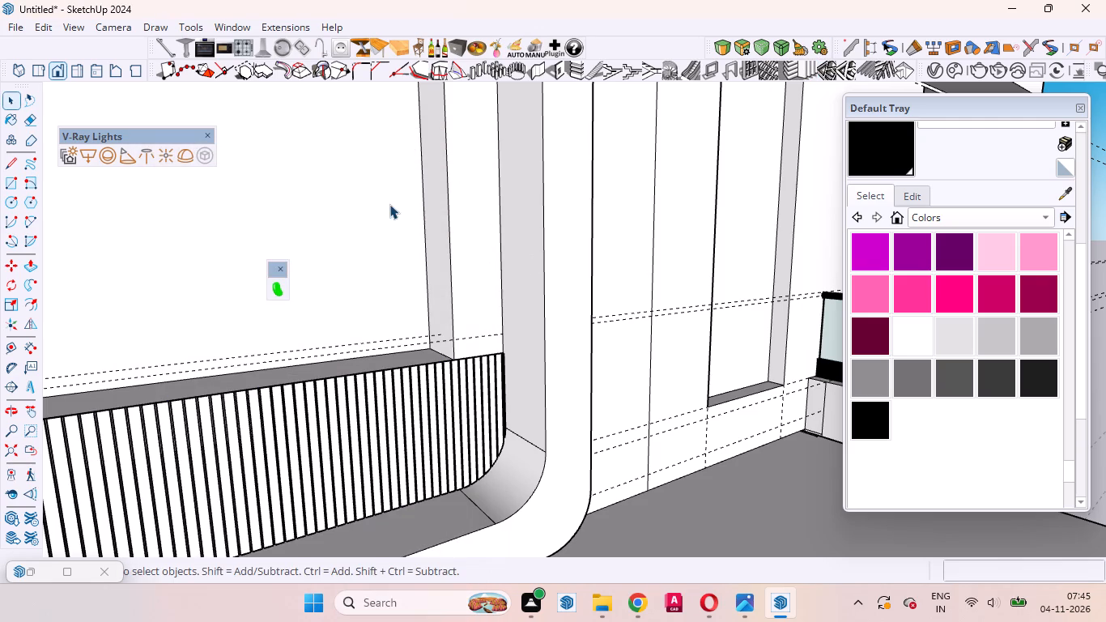
Draw a 1' vertical line from the window's upper corner farthest from the balcony up to the rounded frame's inner edge.
left_click(469, 219)
scroll(488, 353, "down", 5)
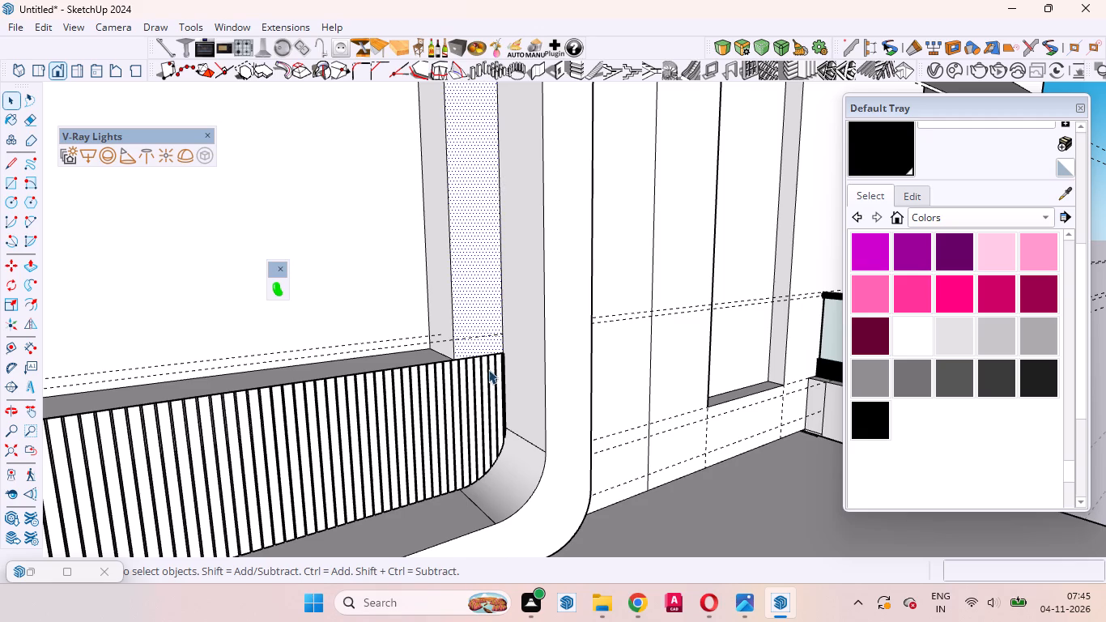
scroll(488, 369, "down", 5)
scroll(389, 247, "down", 11)
scroll(473, 155, "up", 4)
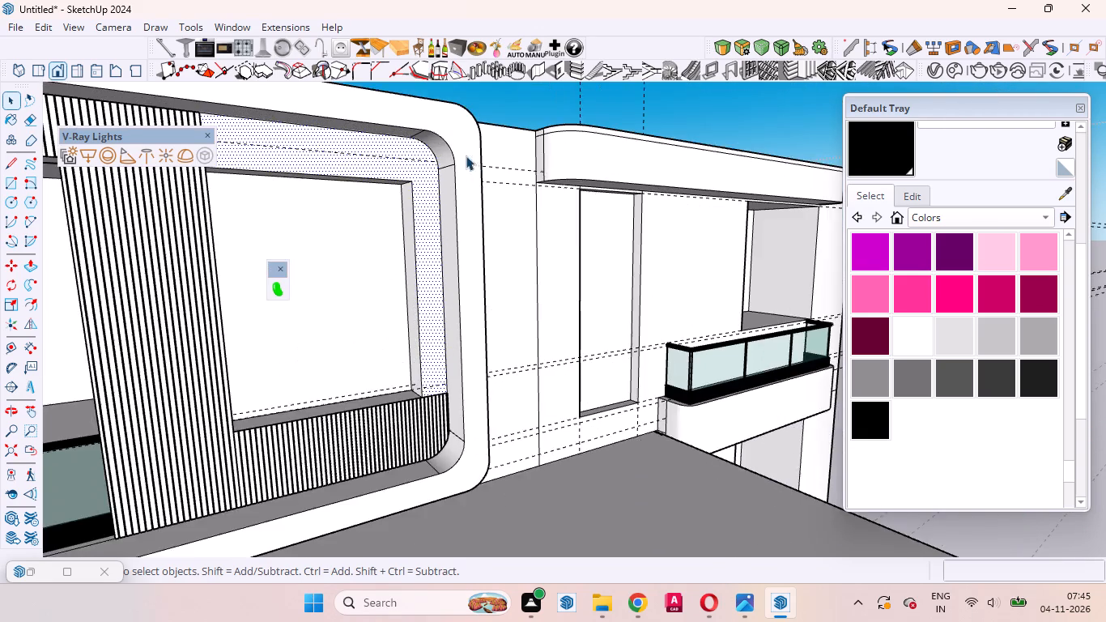
scroll(466, 155, "up", 4)
key("l")
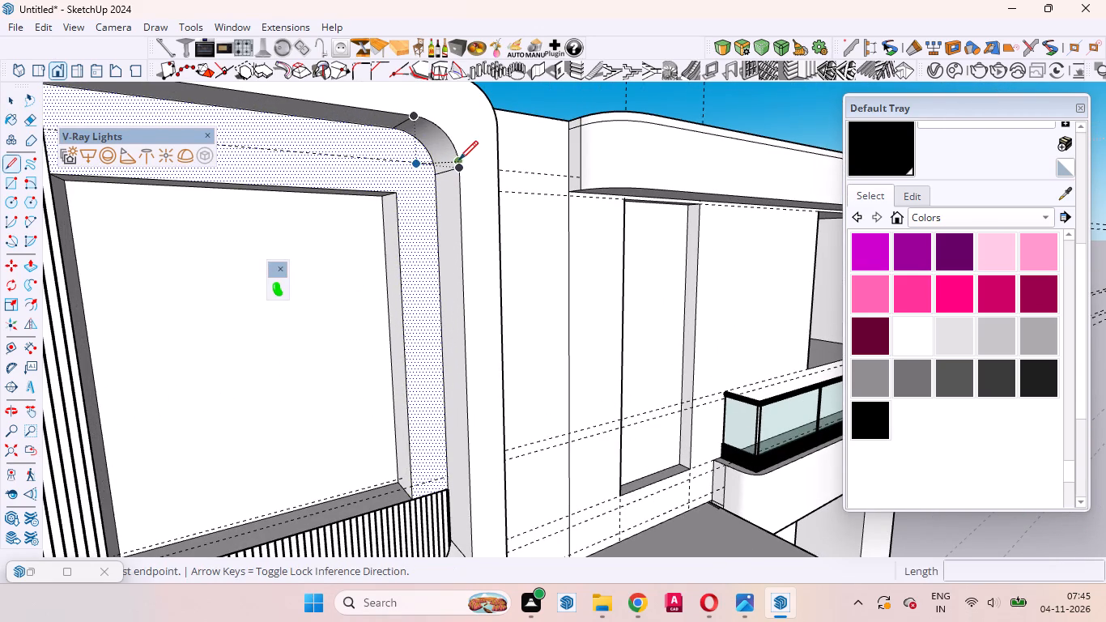
scroll(389, 180, "up", 5)
left_click(405, 194)
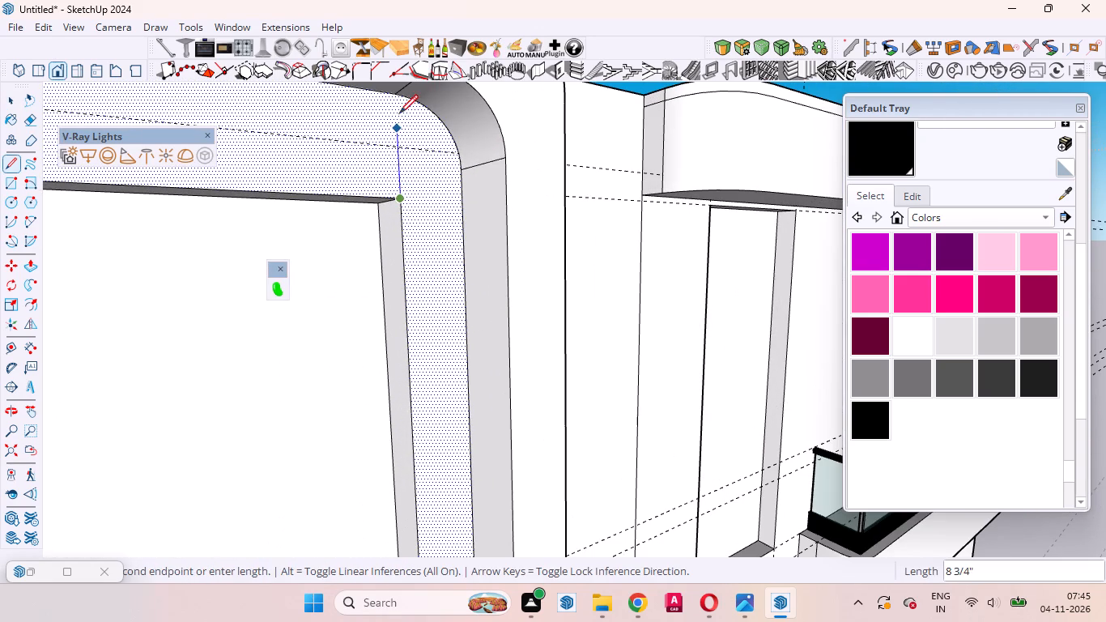
left_click(399, 100)
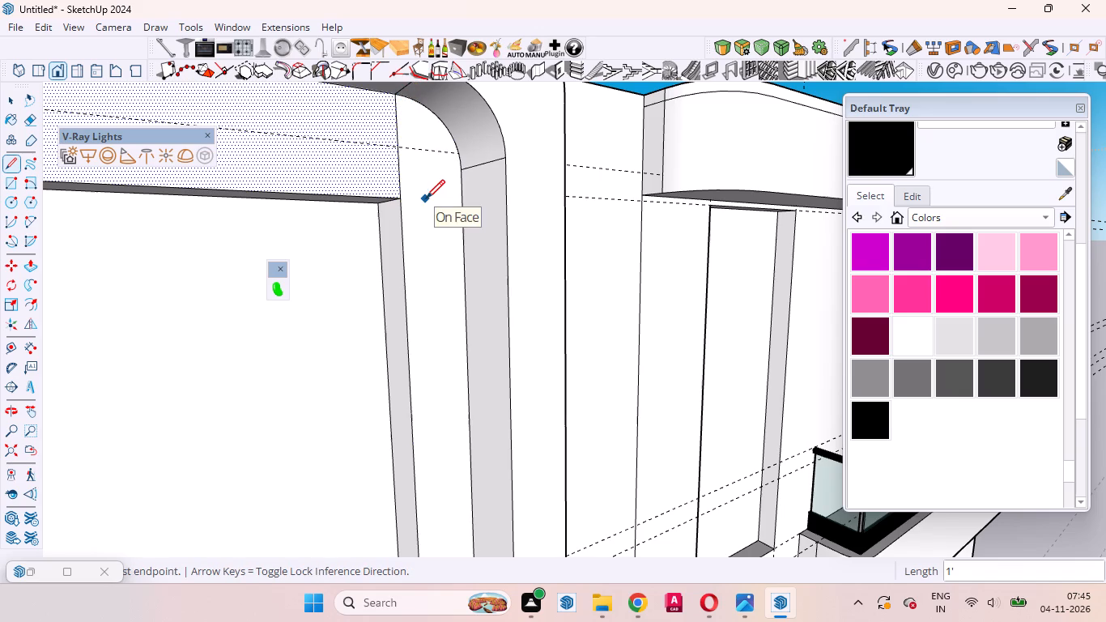
Create vertical louvres 1/4" deep, 1" thick and 1 3/16" spaced at the front of the wall face above the window.
key("space")
left_click(803, 65)
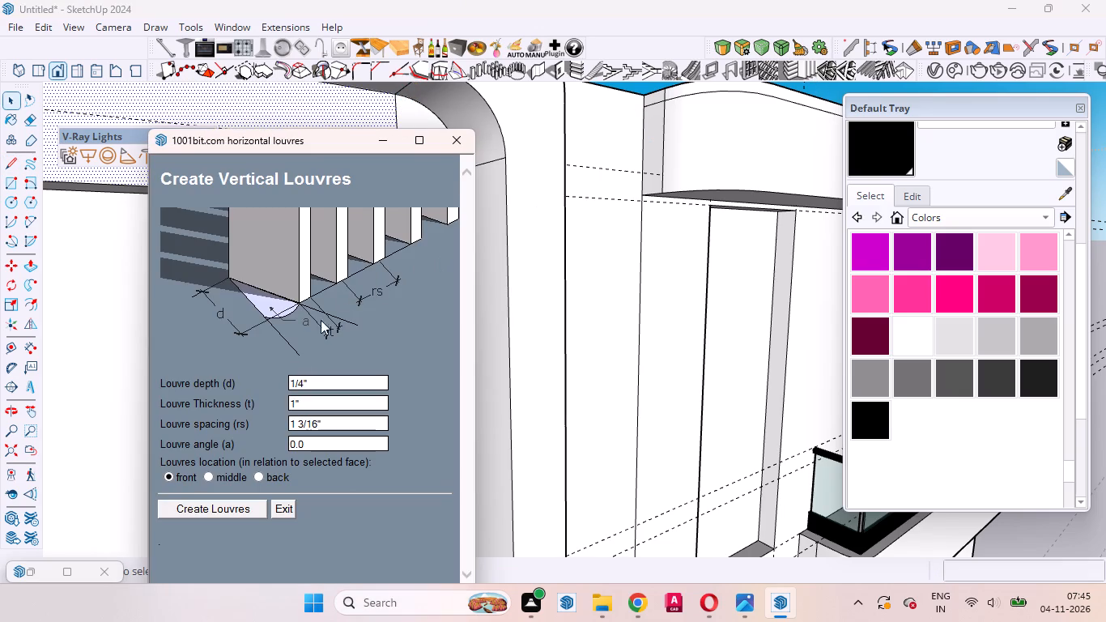
left_click(234, 508)
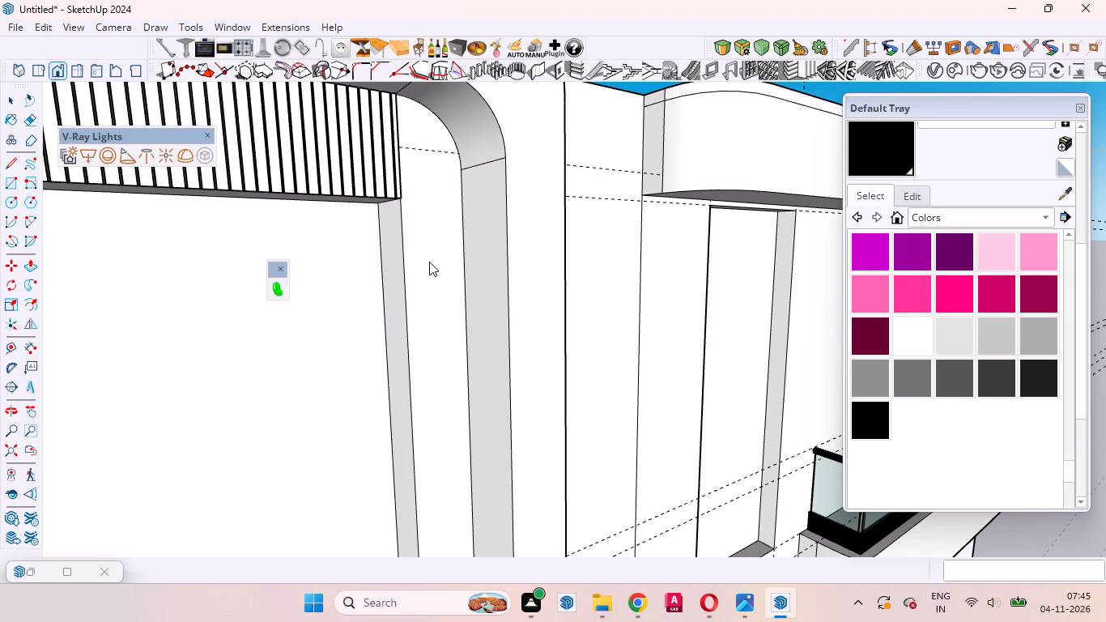
Create vertical louvres 1/4" deep, 1" thick and 1 3/16" spaced at the front of the narrow face between window and rounded frame's side.
key("space")
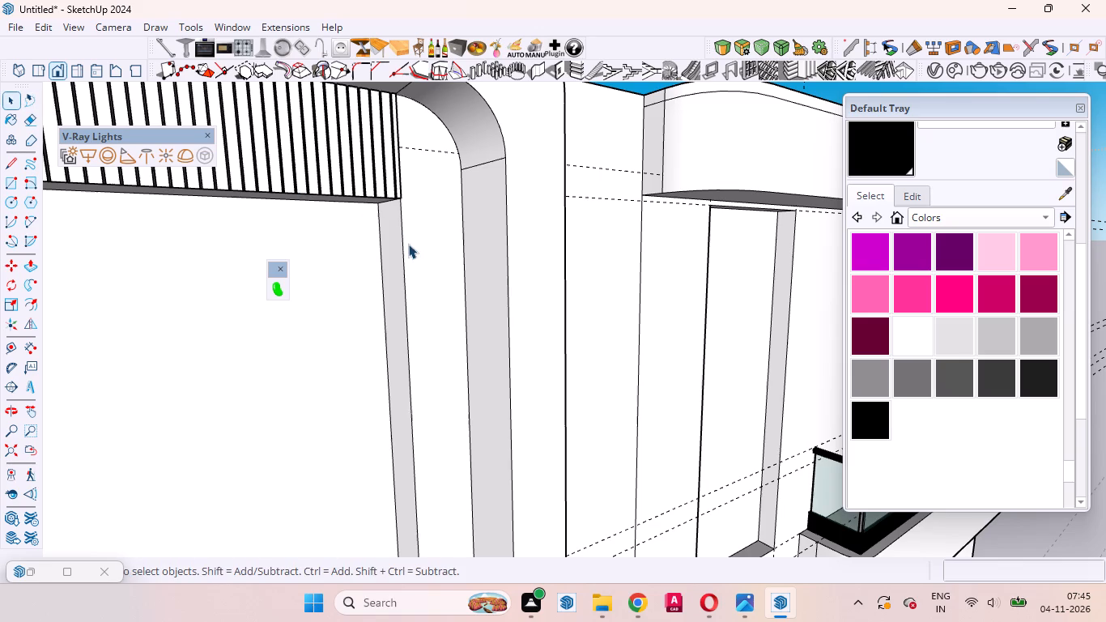
left_click(428, 254)
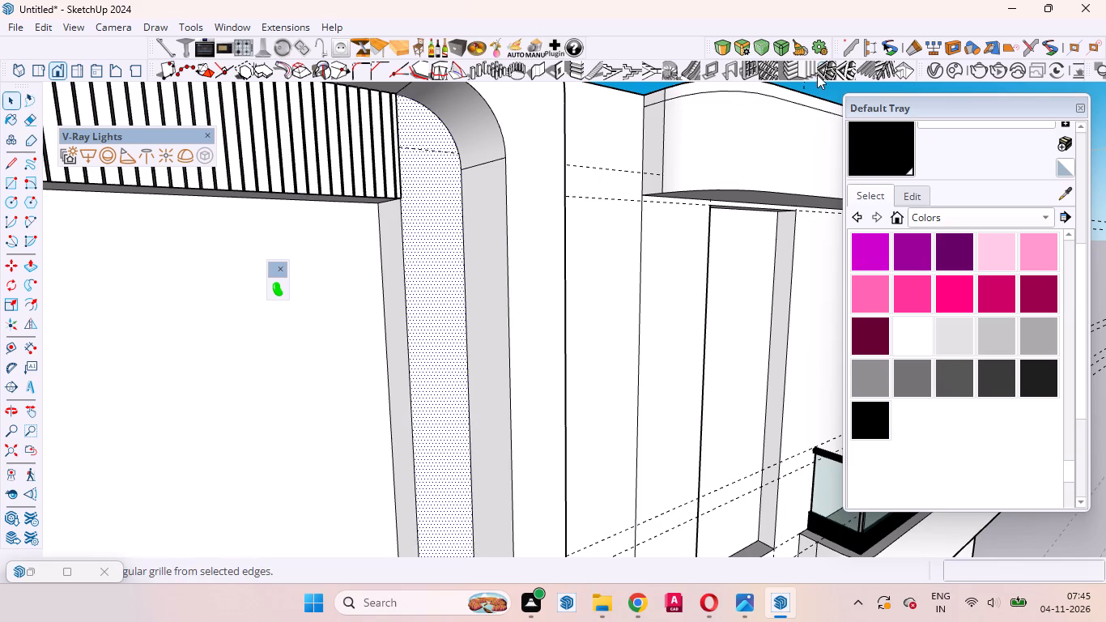
left_click(811, 64)
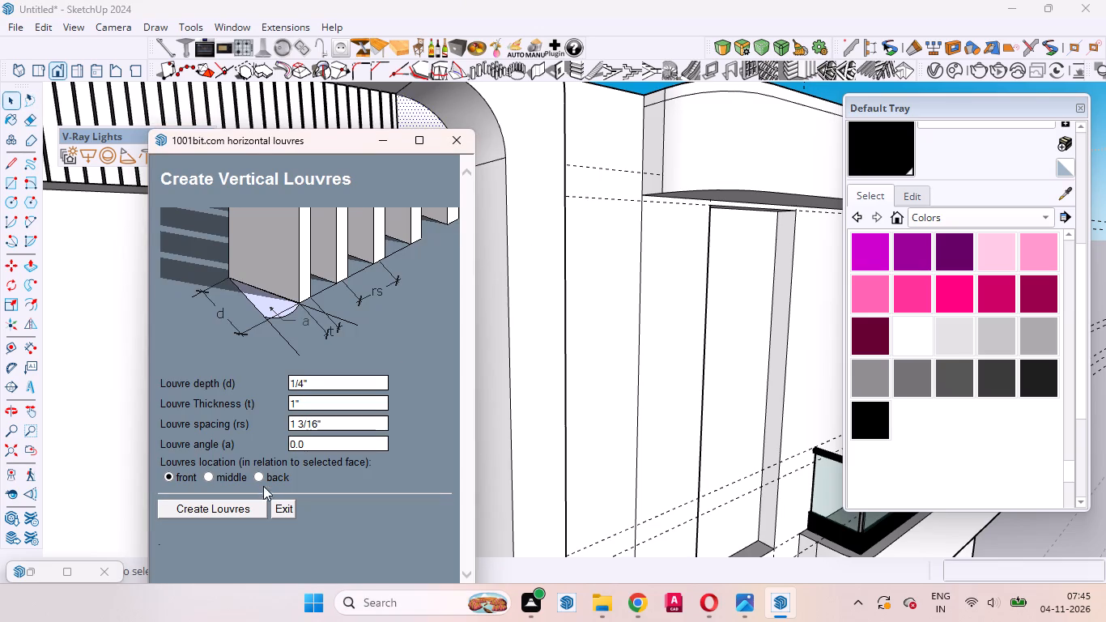
left_click(248, 512)
Examine the louvre cladding around the framed upper window and balcony, and the whole front facade from a distance.
scroll(491, 202, "down", 7)
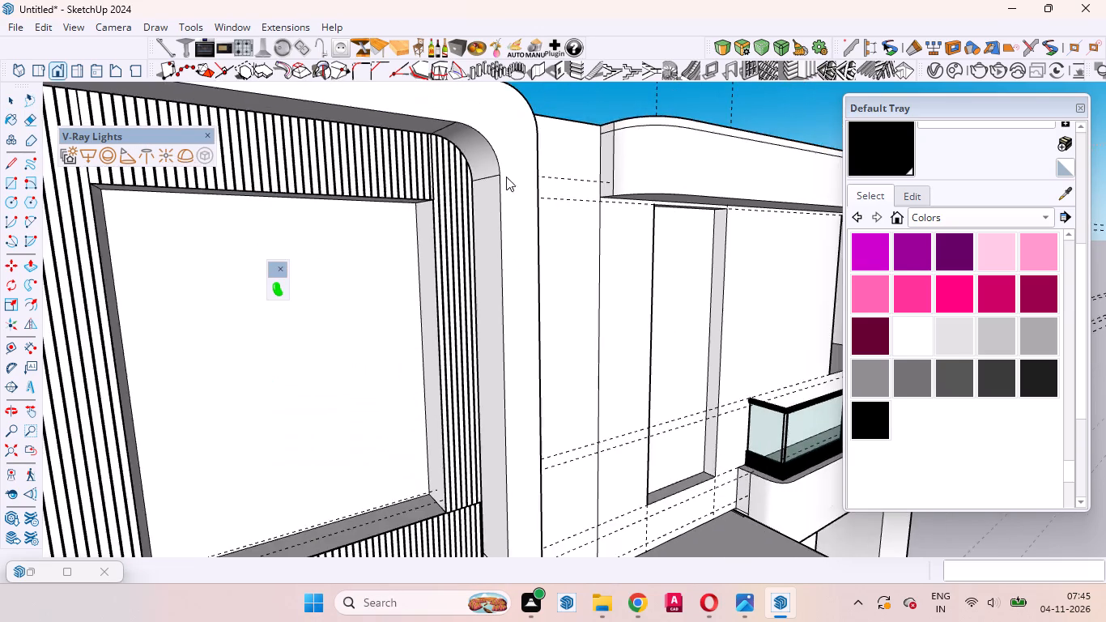
scroll(506, 177, "down", 13)
middle_click_drag(660, 252, 466, 291)
scroll(466, 291, "up", 1)
scroll(666, 305, "down", 4)
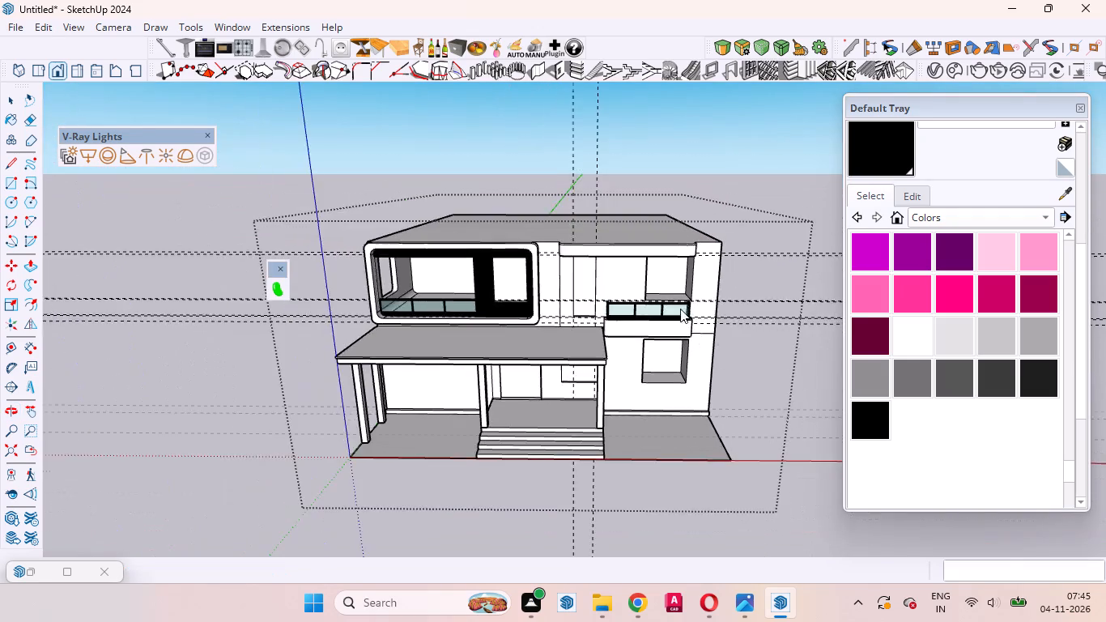
scroll(680, 309, "down", 5)
scroll(535, 300, "up", 13)
middle_click_drag(493, 267, 482, 228)
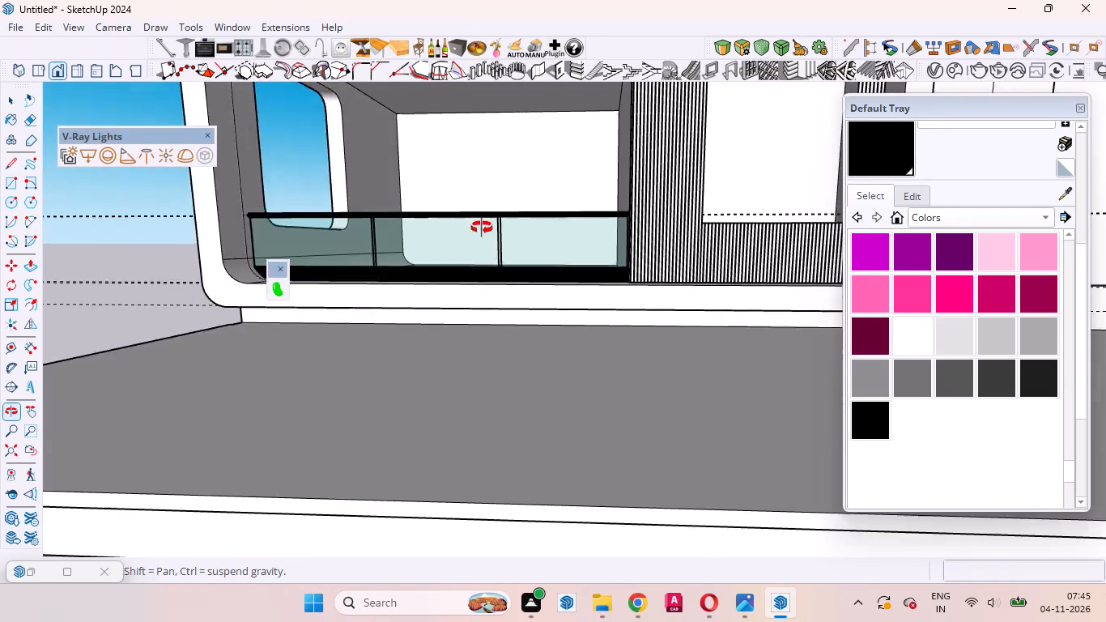
middle_click_drag(482, 228, 502, 247)
scroll(512, 269, "down", 10)
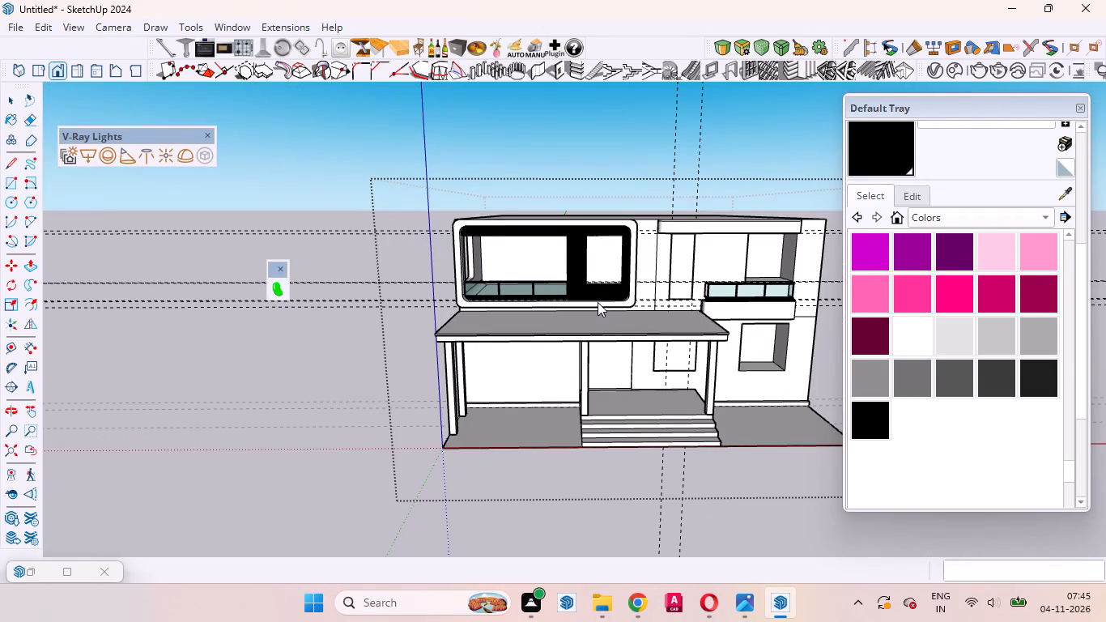
scroll(630, 298, "up", 5)
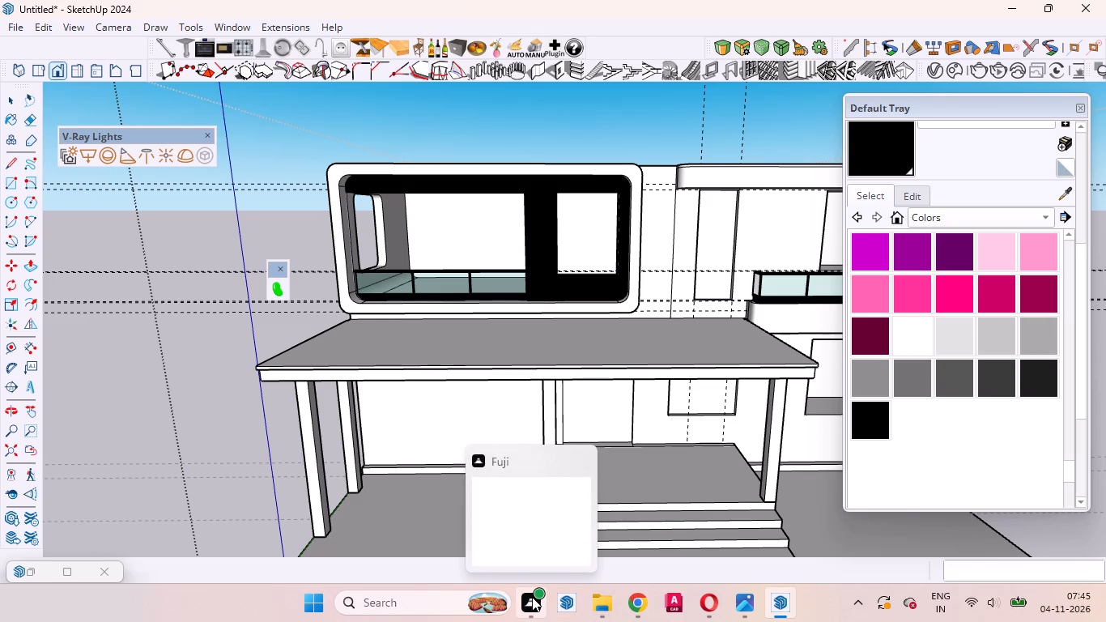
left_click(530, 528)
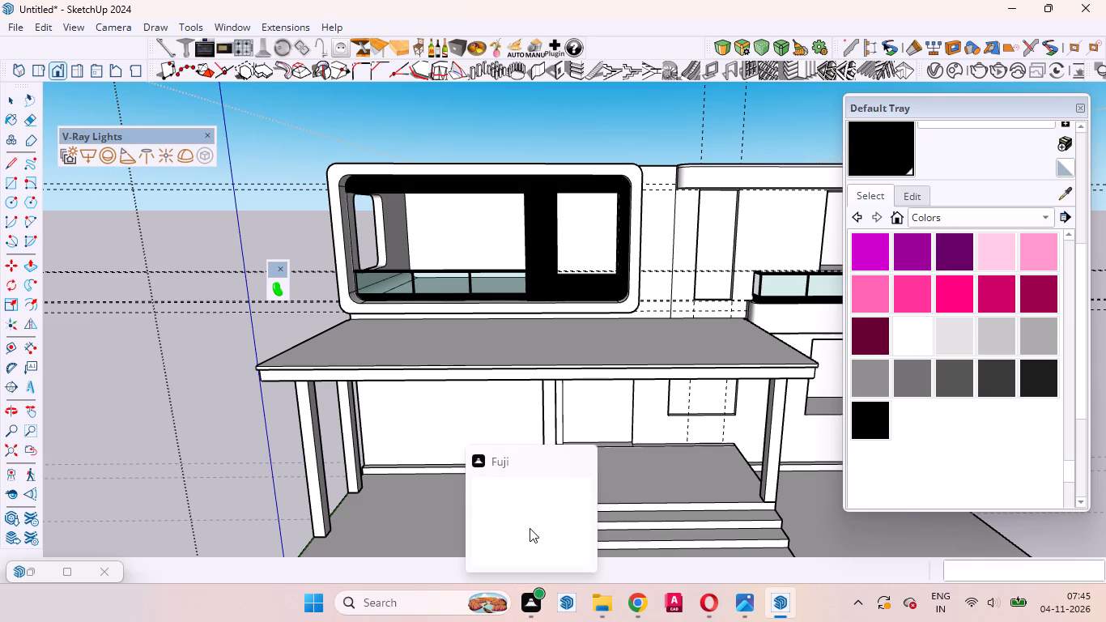
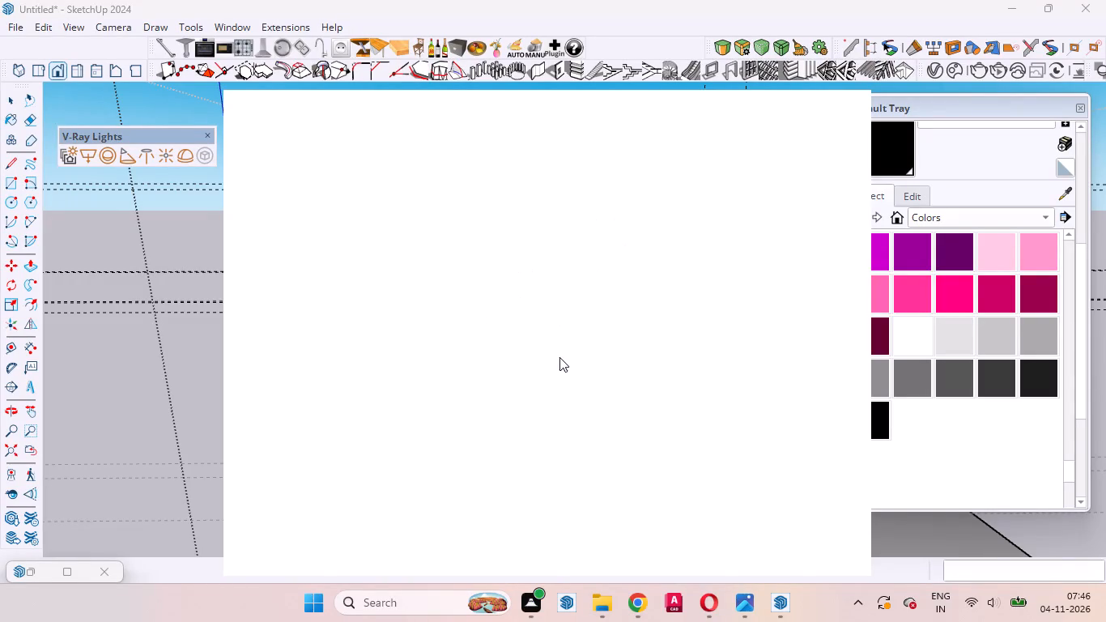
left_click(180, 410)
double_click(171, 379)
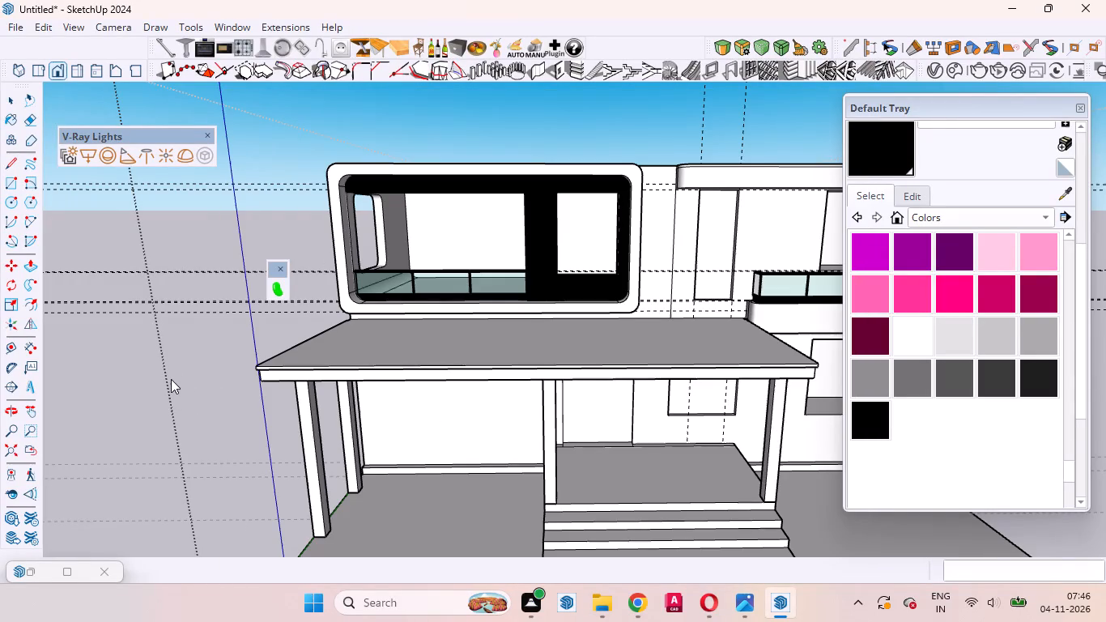
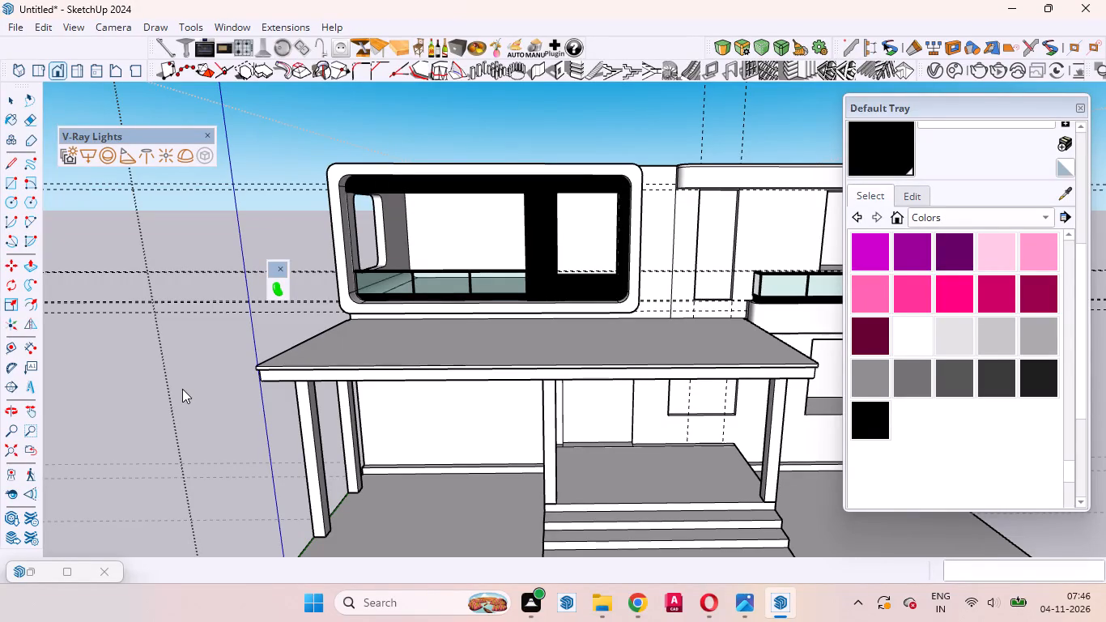
Examine the blank ground-floor front wall beneath the porch roof and its base ledge.
left_click(182, 389)
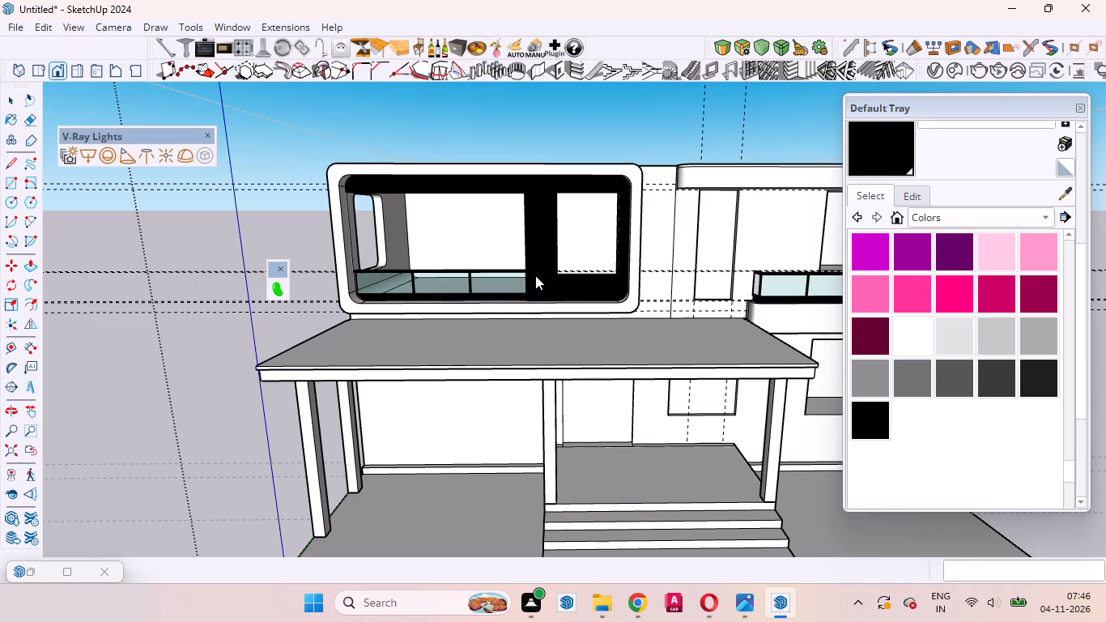
left_click(499, 413)
scroll(368, 417, "up", 10)
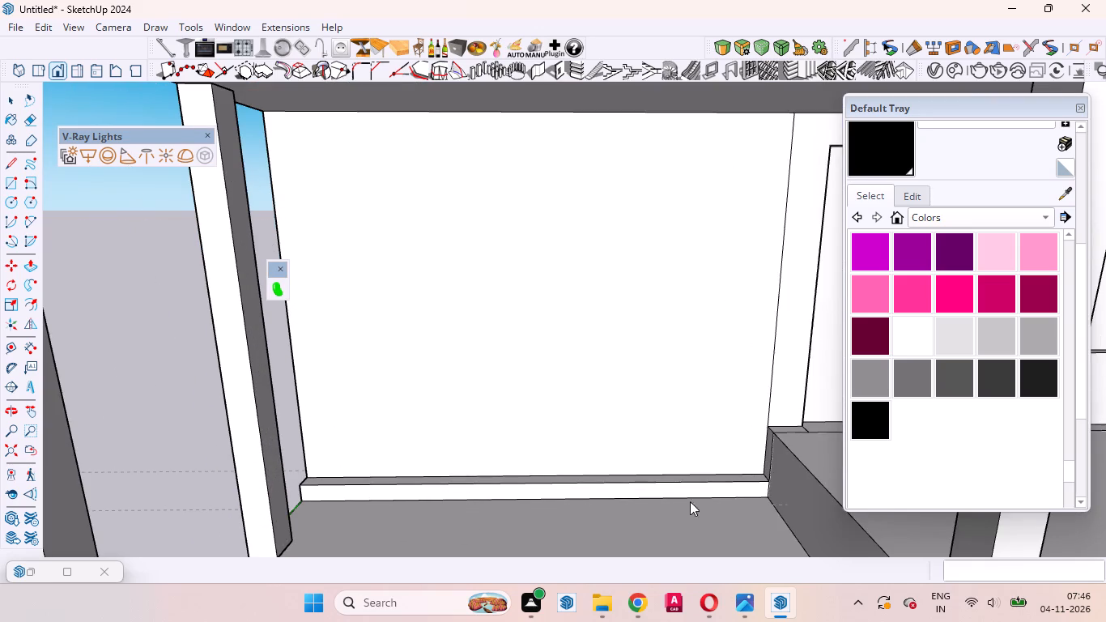
middle_click_drag(781, 544, 813, 544)
scroll(813, 544, "up", 1)
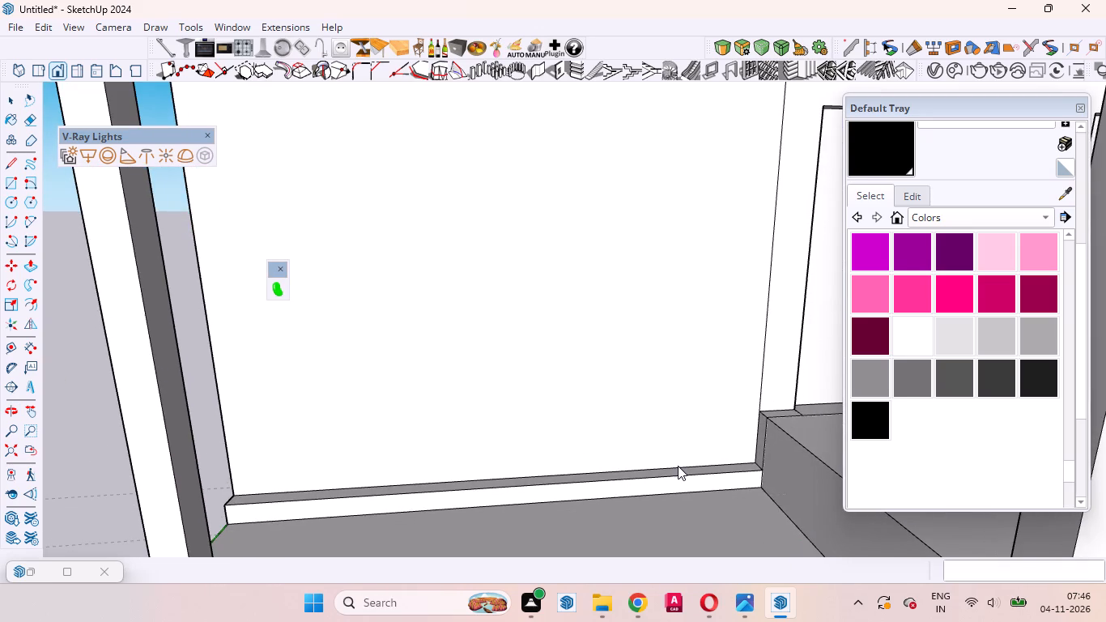
scroll(678, 466, "down", 3)
middle_click_drag(709, 435, 629, 419)
scroll(545, 406, "down", 3)
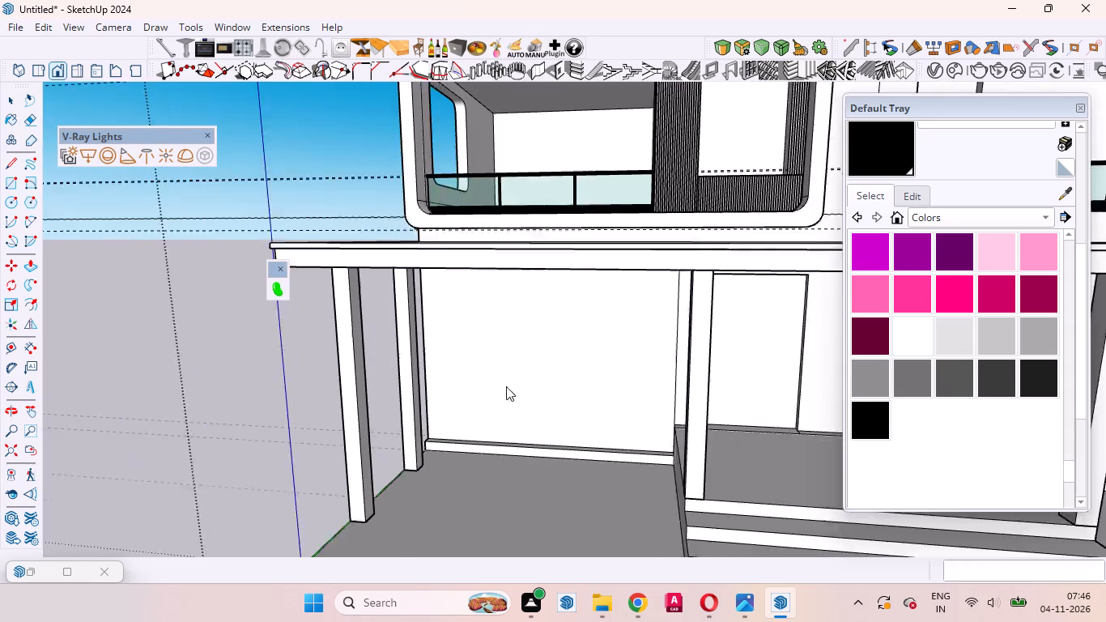
scroll(506, 386, "down", 5)
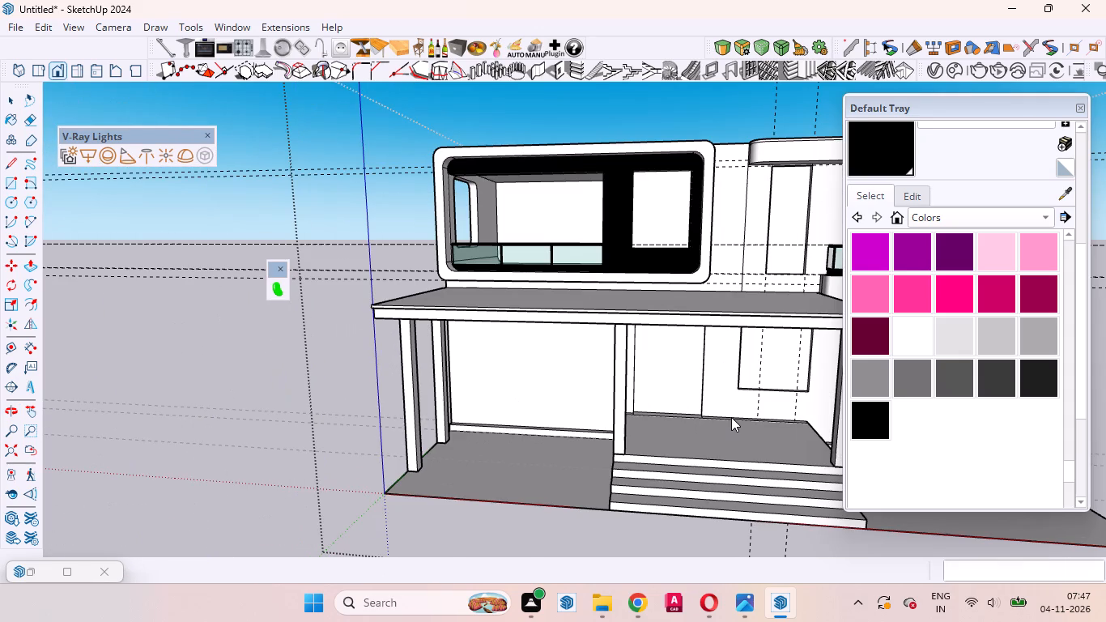
Place a horizontal guide across the ground-floor front wall at the sill level of the window beside the entrance door.
key("t")
scroll(797, 428, "up", 11)
middle_click_drag(764, 432, 619, 467)
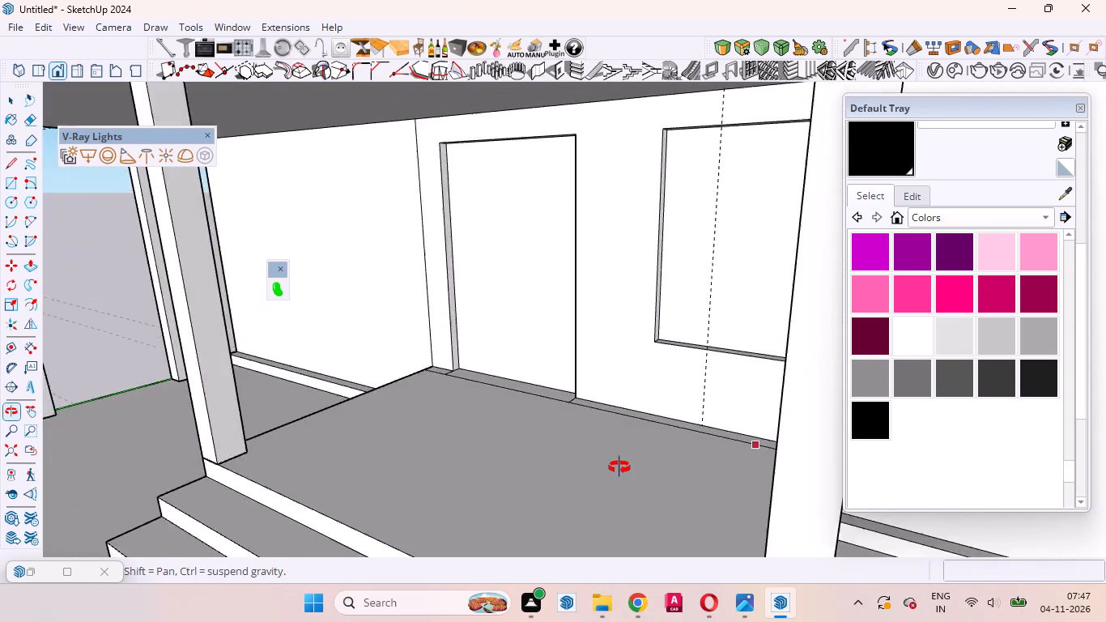
middle_click_drag(619, 467, 627, 505)
scroll(680, 418, "up", 5)
left_click(677, 407)
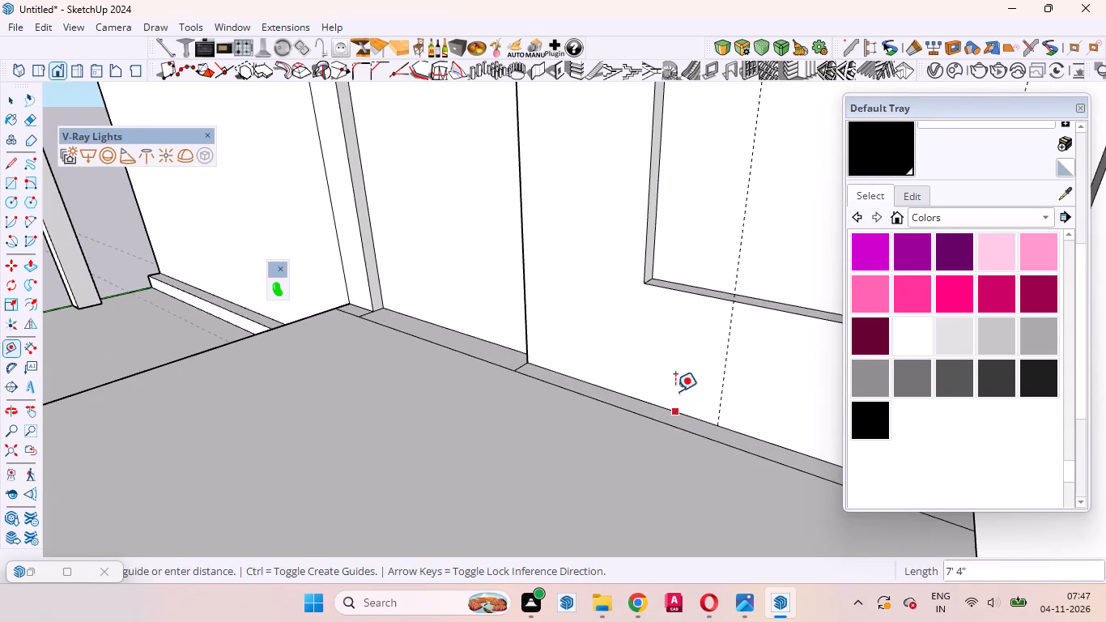
left_click(666, 292)
middle_click_drag(127, 217, 389, 263)
key("space")
middle_click_drag(323, 258, 523, 294)
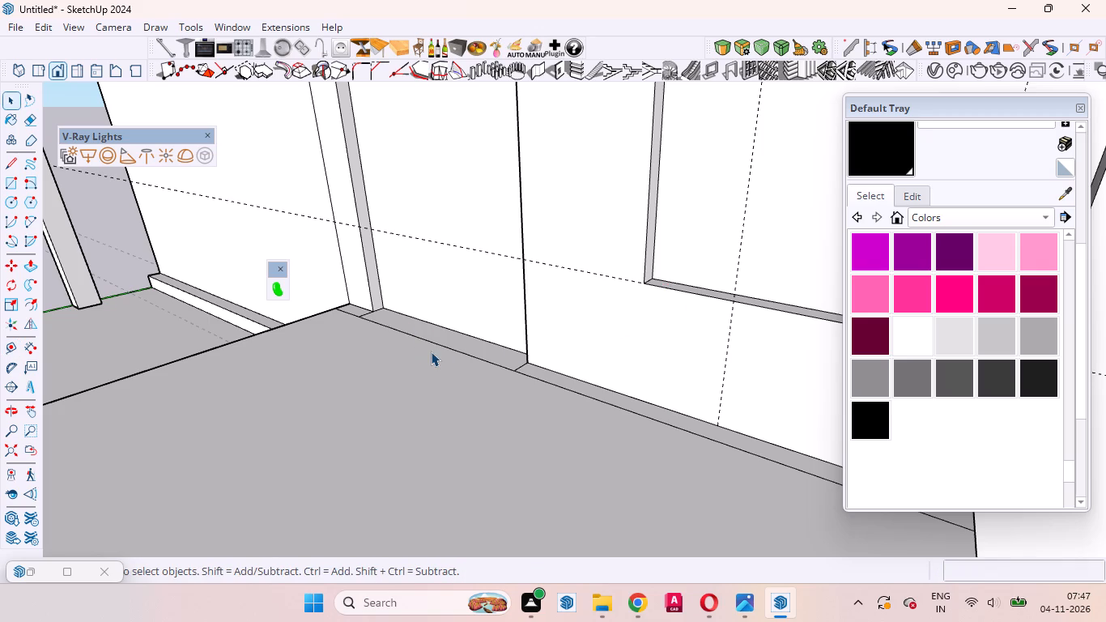
Place a second horizontal guide at the top of the entrance door opening, offset from the window sill line.
key("t")
scroll(533, 327, "down", 3)
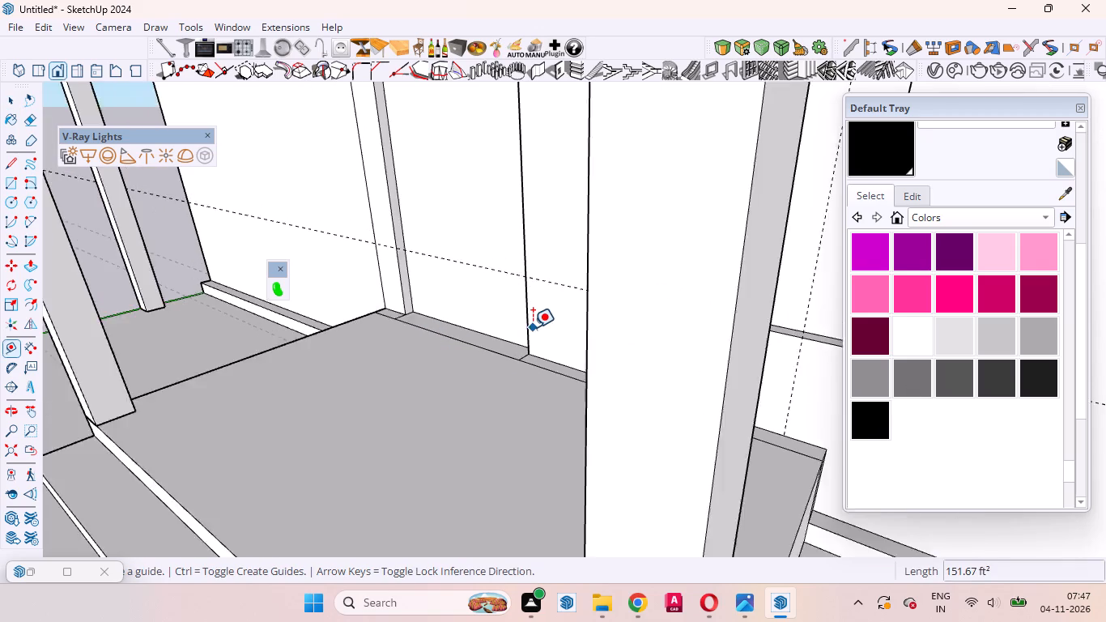
scroll(533, 327, "down", 2)
middle_click_drag(546, 340, 656, 286)
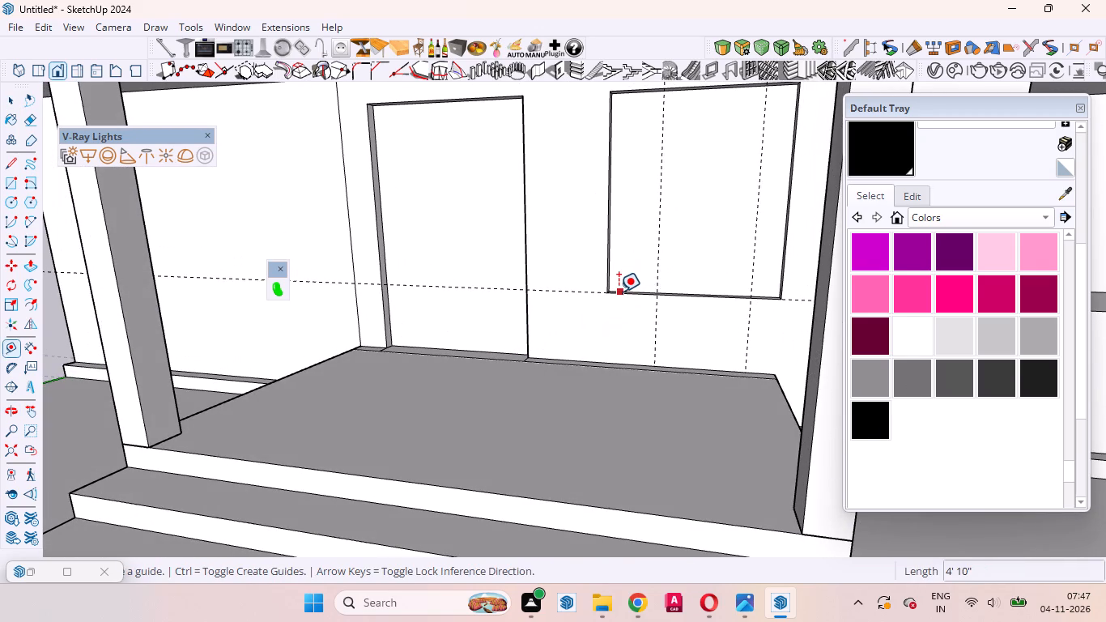
left_click(619, 292)
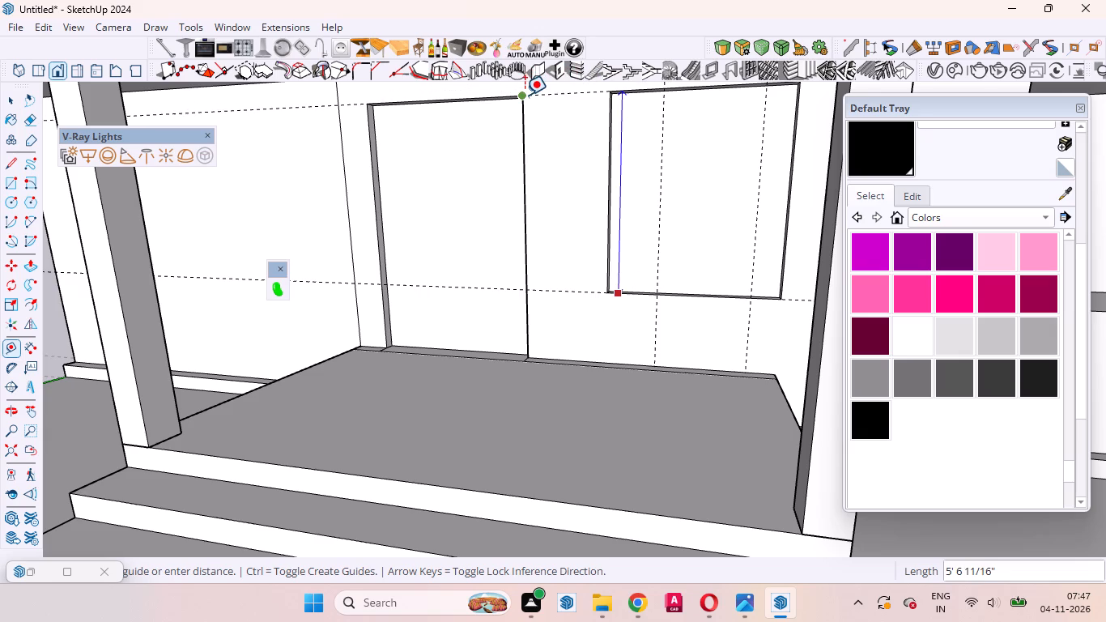
left_click(525, 95)
middle_click_drag(447, 198, 757, 178)
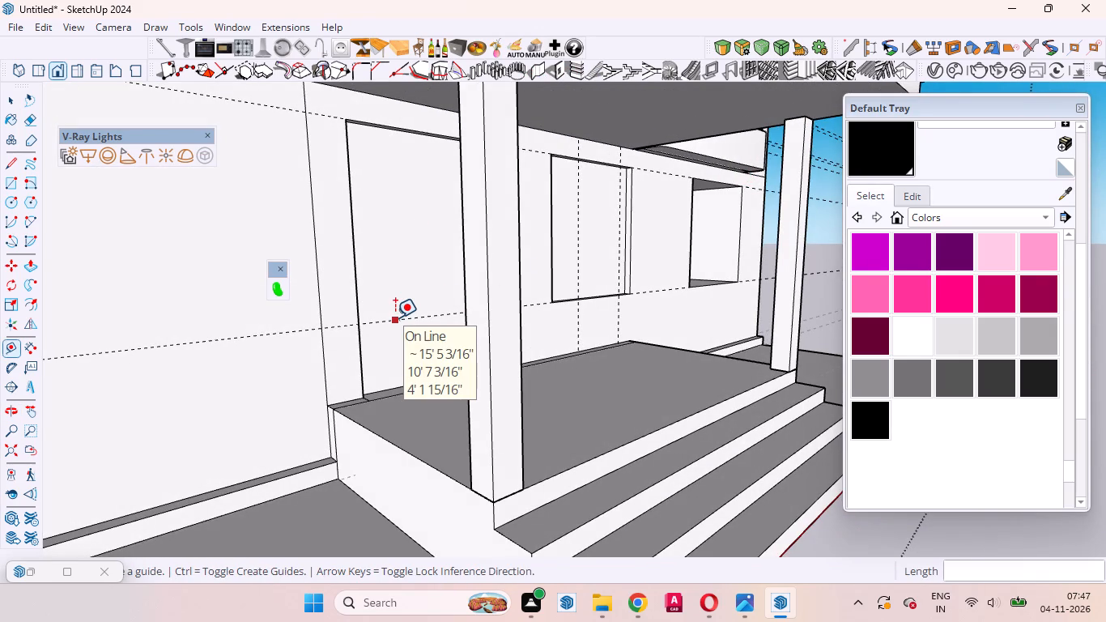
Place a vertical guide on the blank porch wall about 2' 2 3/8" from its edge near the entrance steps.
scroll(367, 319, "down", 7)
middle_click_drag(443, 350, 392, 376)
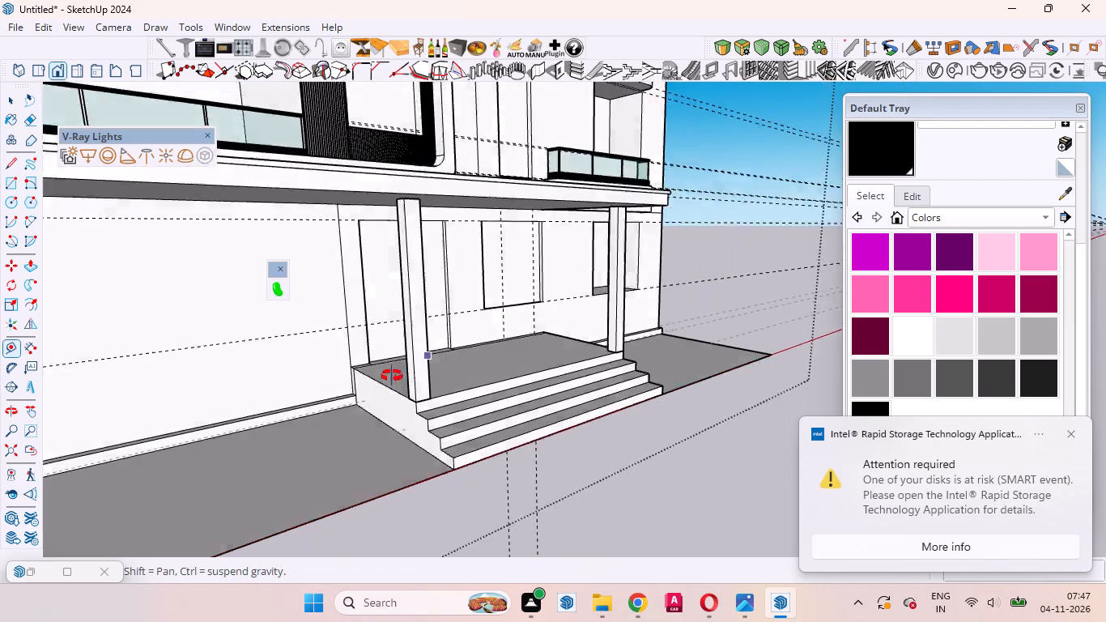
middle_click_drag(392, 376, 372, 376)
scroll(549, 347, "down", 8)
scroll(465, 323, "up", 10)
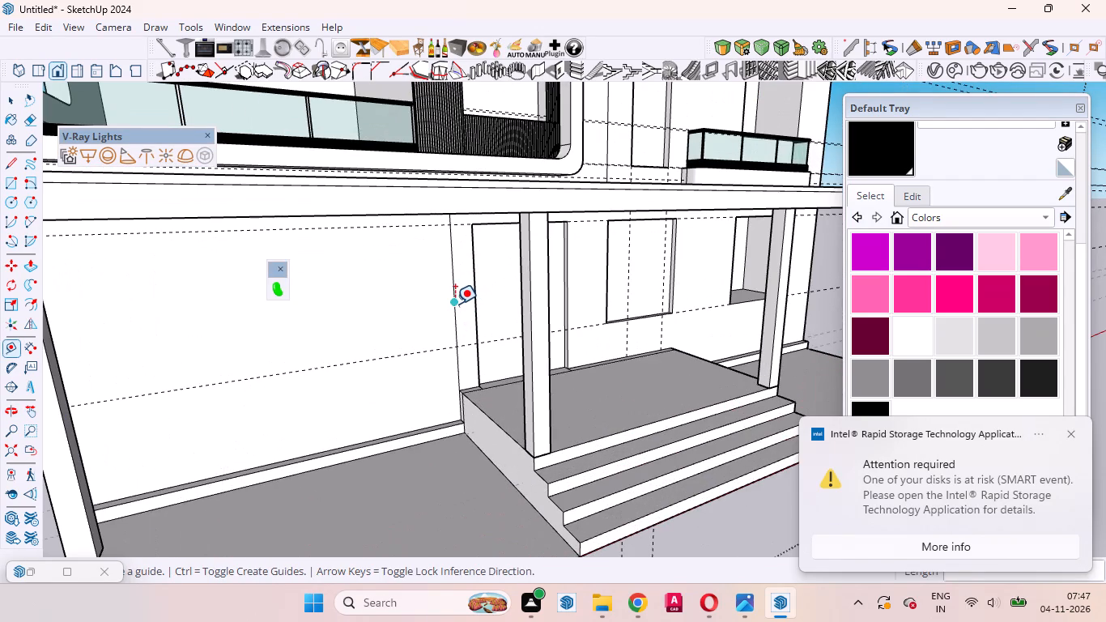
left_click(455, 303)
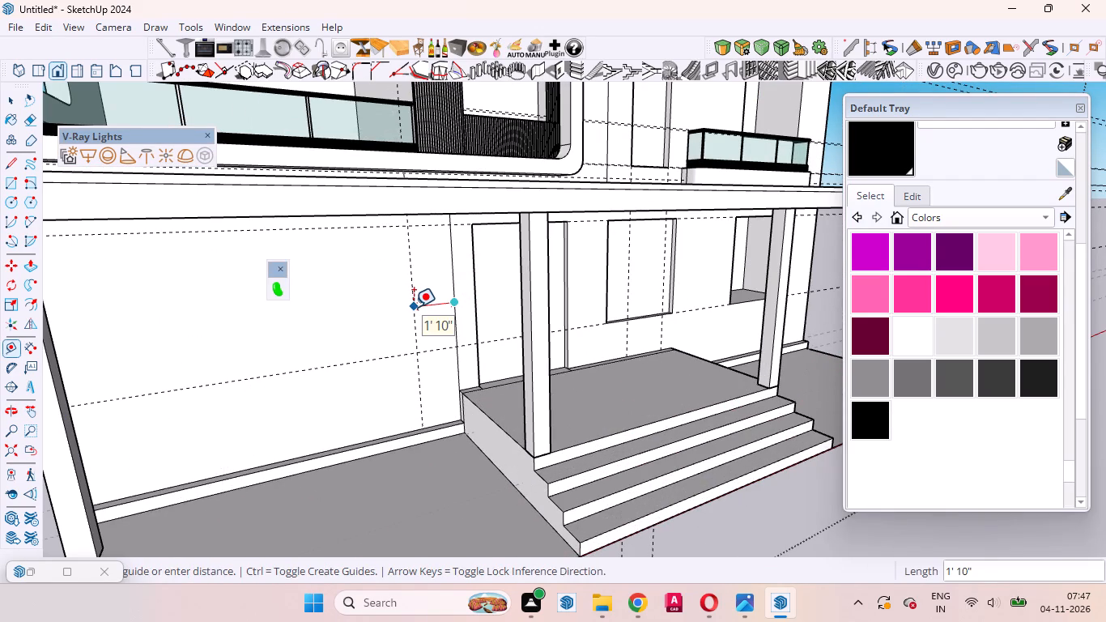
left_click(405, 305)
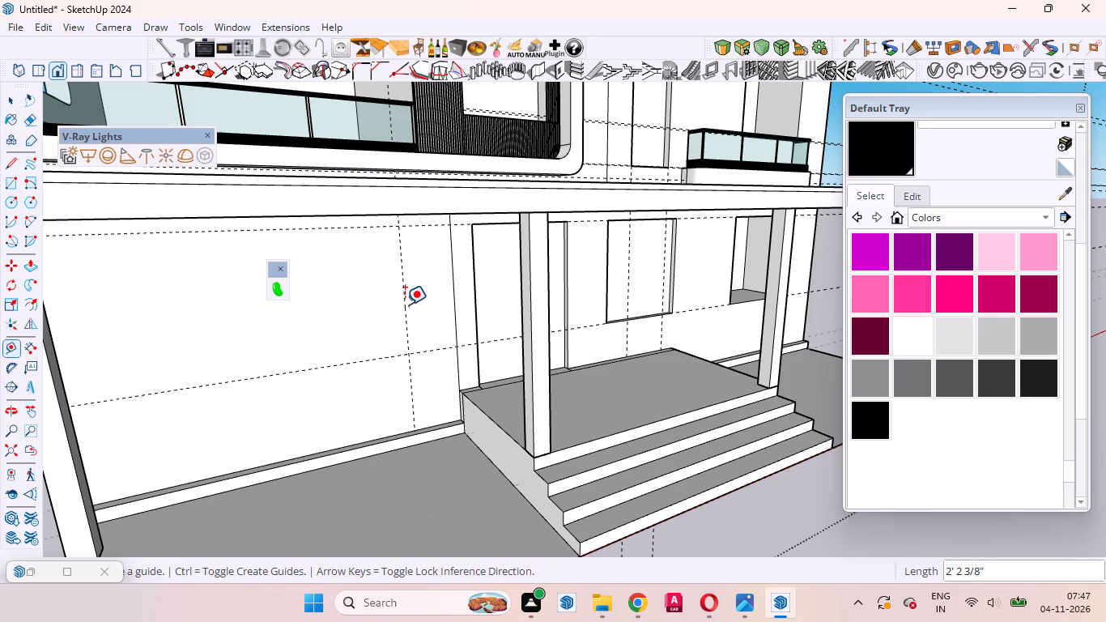
Place another vertical guide on the porch wall 4' from the first, on the side away from the entrance.
left_click(404, 283)
scroll(329, 373, "down", 8)
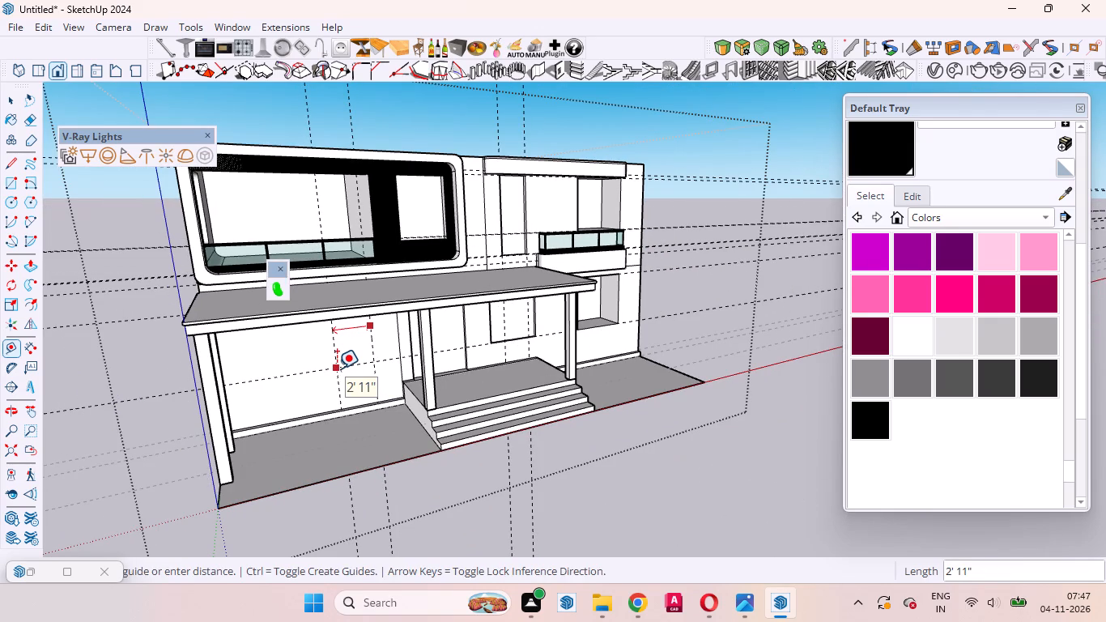
scroll(336, 379, "up", 4)
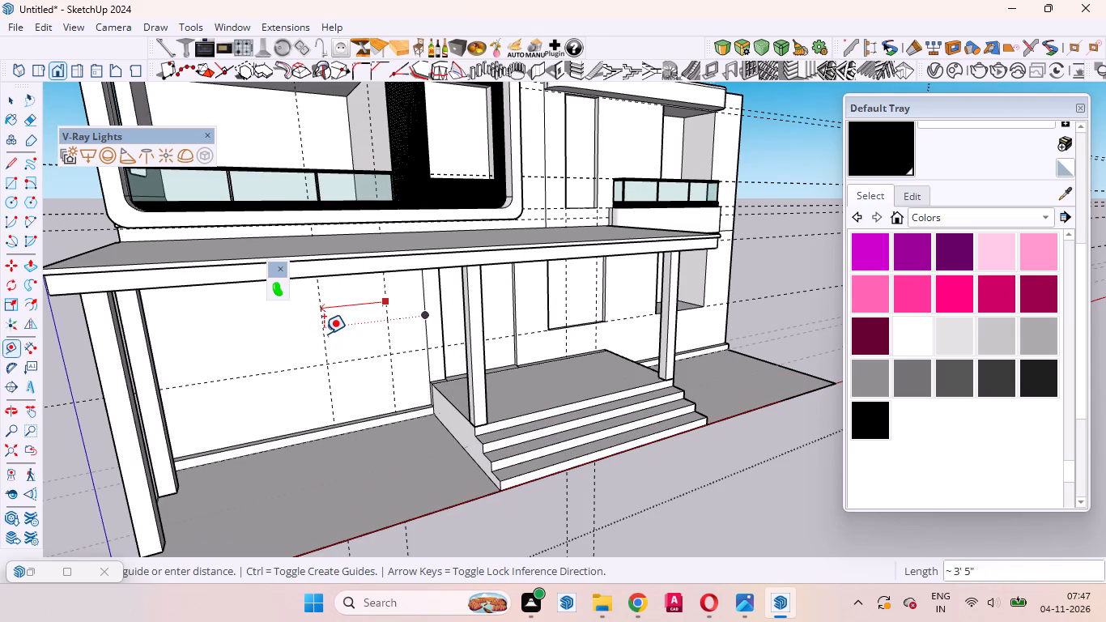
type("4'")
key("Return")
scroll(395, 468, "down", 4)
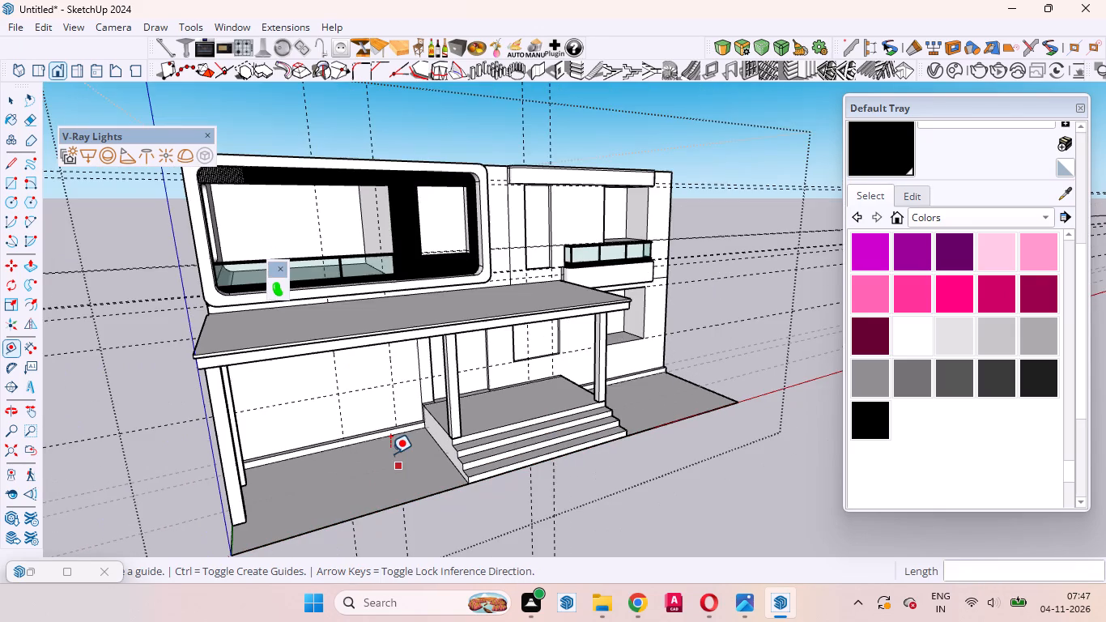
middle_click_drag(338, 418, 202, 356)
scroll(345, 370, "up", 4)
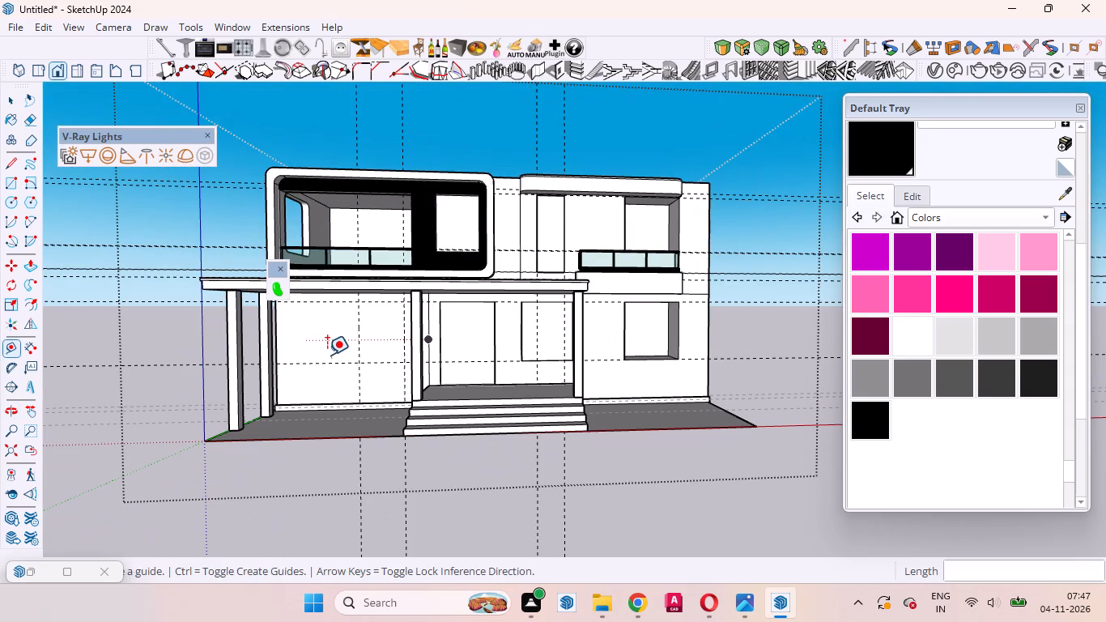
key("space")
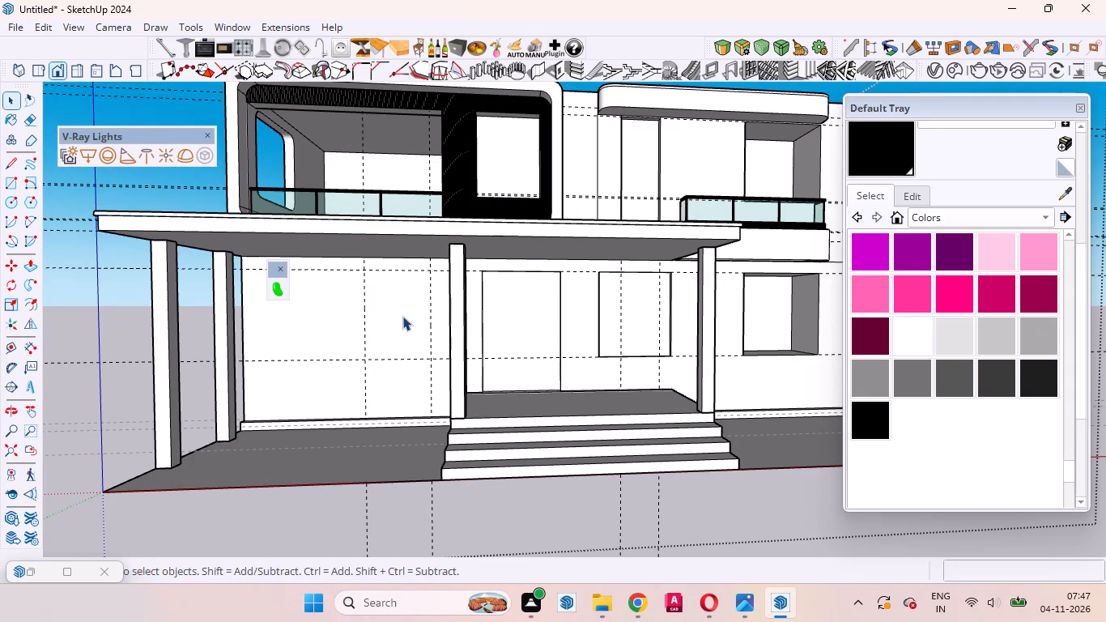
Draw a 4' wide window rectangle on the porch wall, bounded by the two vertical and two horizontal guides.
left_click(402, 316)
scroll(381, 316, "up", 7)
scroll(402, 361, "down", 1)
scroll(402, 362, "up", 3)
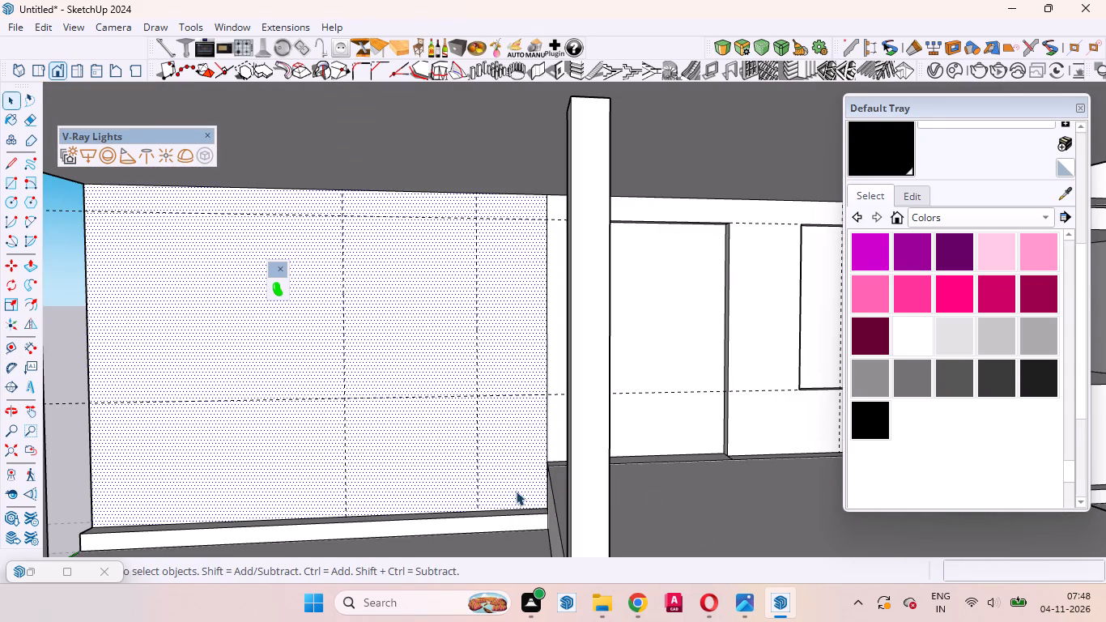
scroll(304, 430, "up", 10)
middle_click_drag(347, 402, 610, 461)
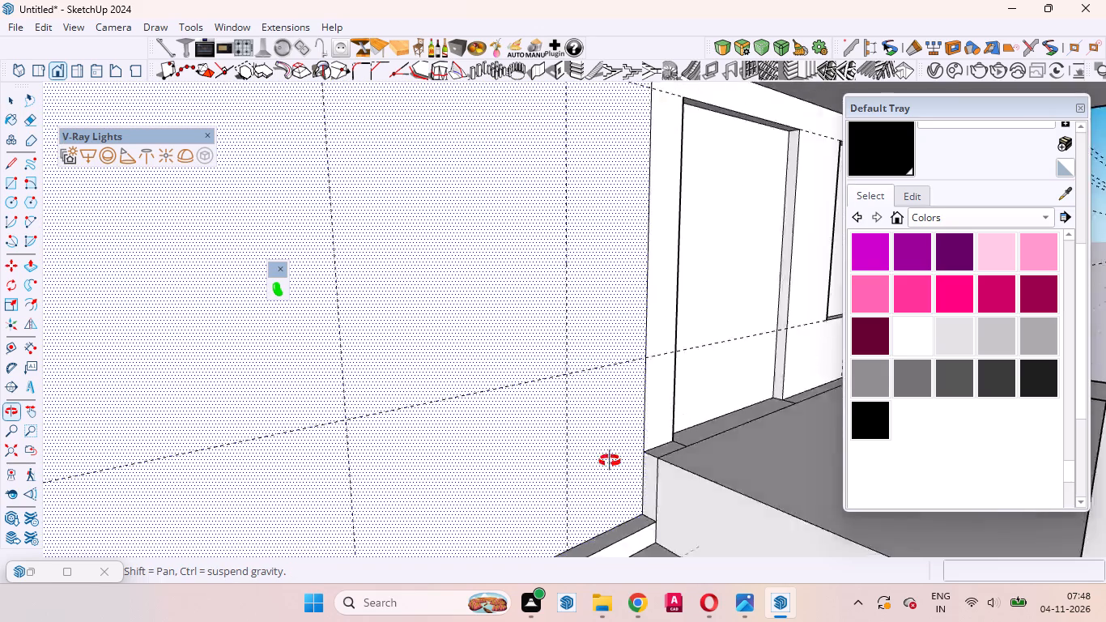
middle_click_drag(610, 461, 459, 492)
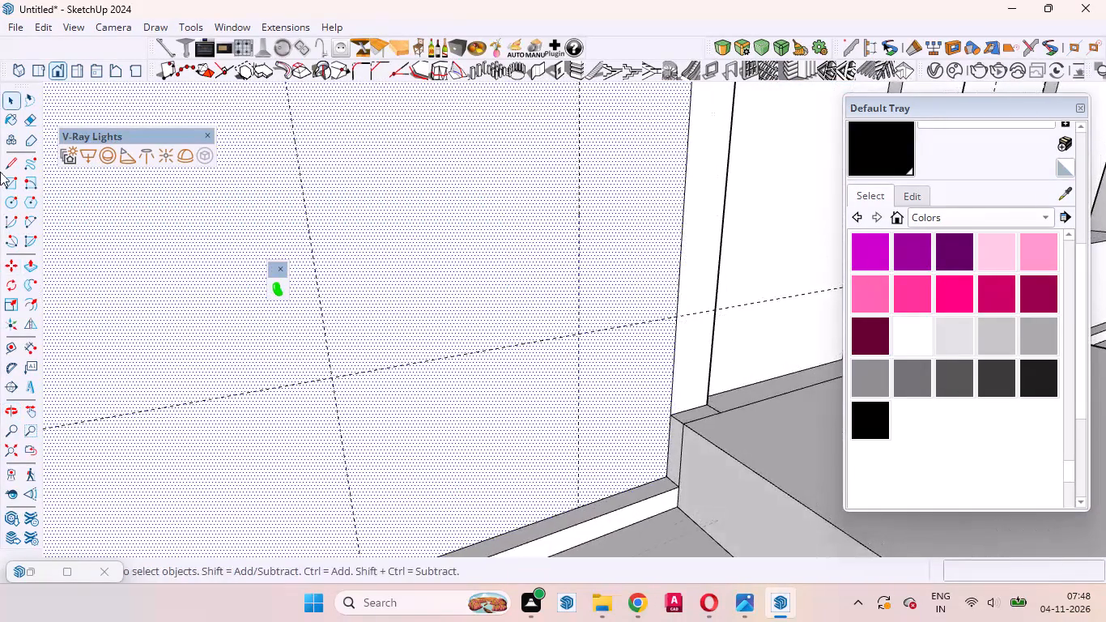
left_click(10, 176)
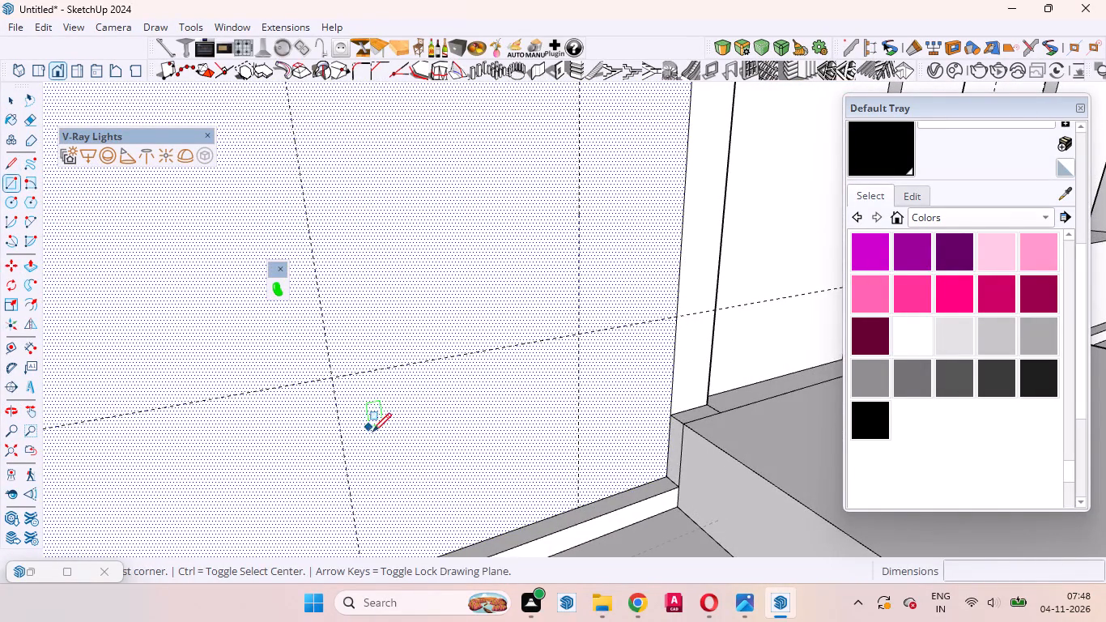
left_click(332, 378)
scroll(363, 367, "down", 3)
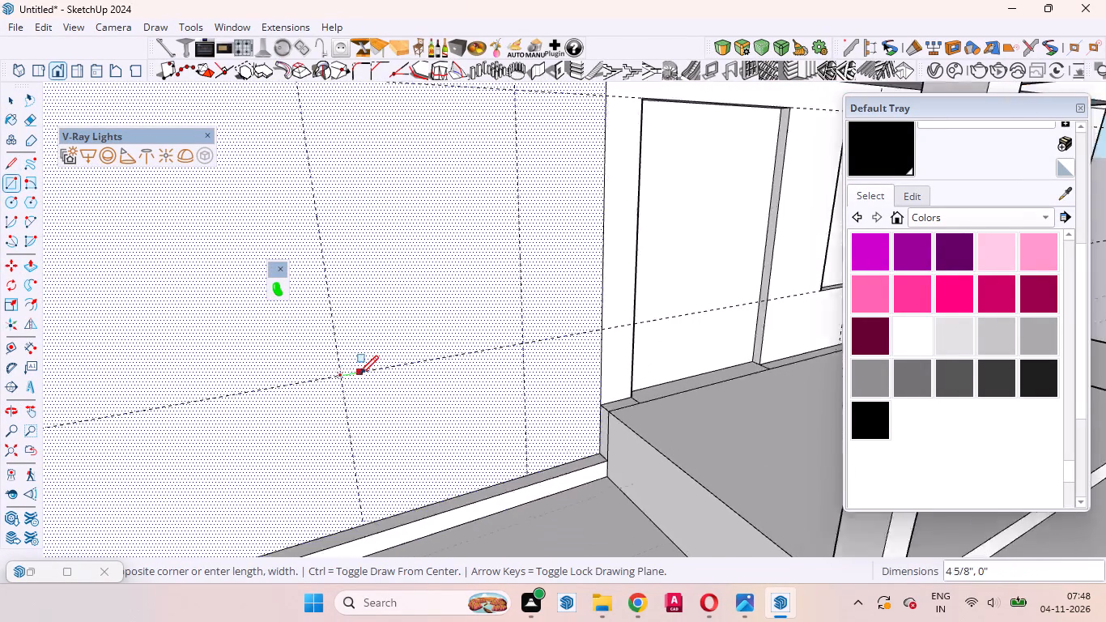
scroll(359, 374, "down", 6)
scroll(449, 216, "up", 5)
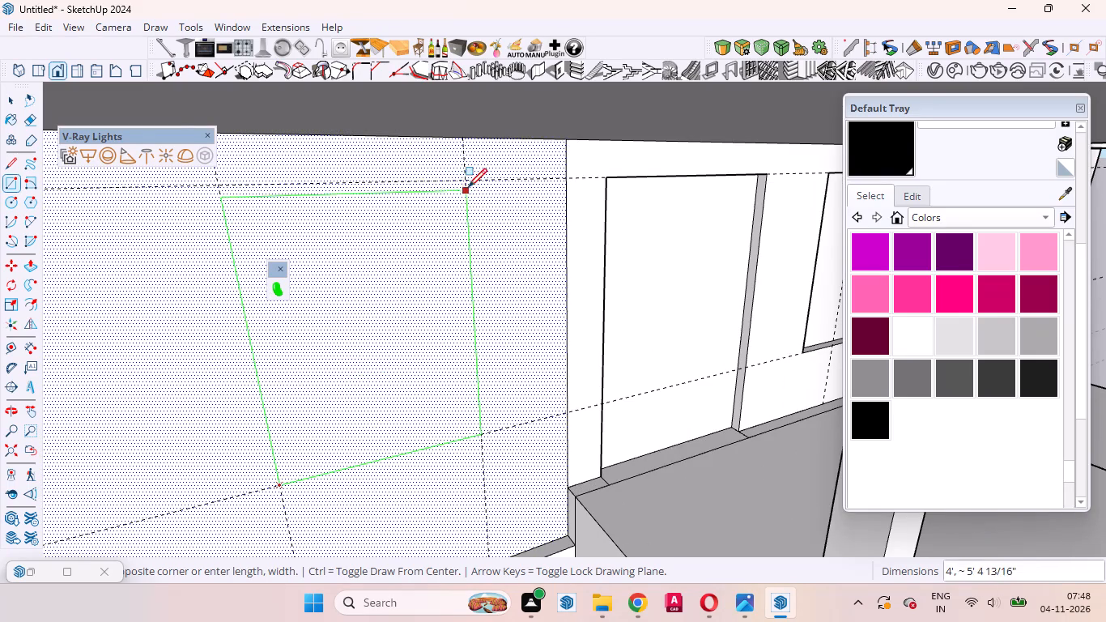
left_click(468, 184)
key("space")
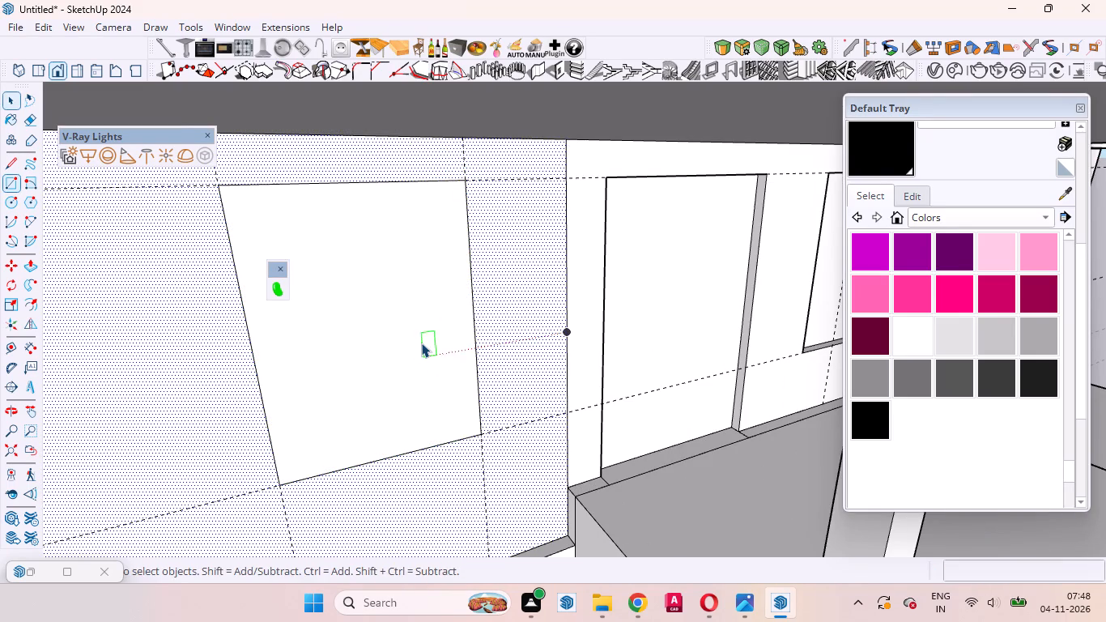
Push the new window rectangle 3 5/8" into the wall, matching the depth of the entrance door recess.
left_click(421, 343)
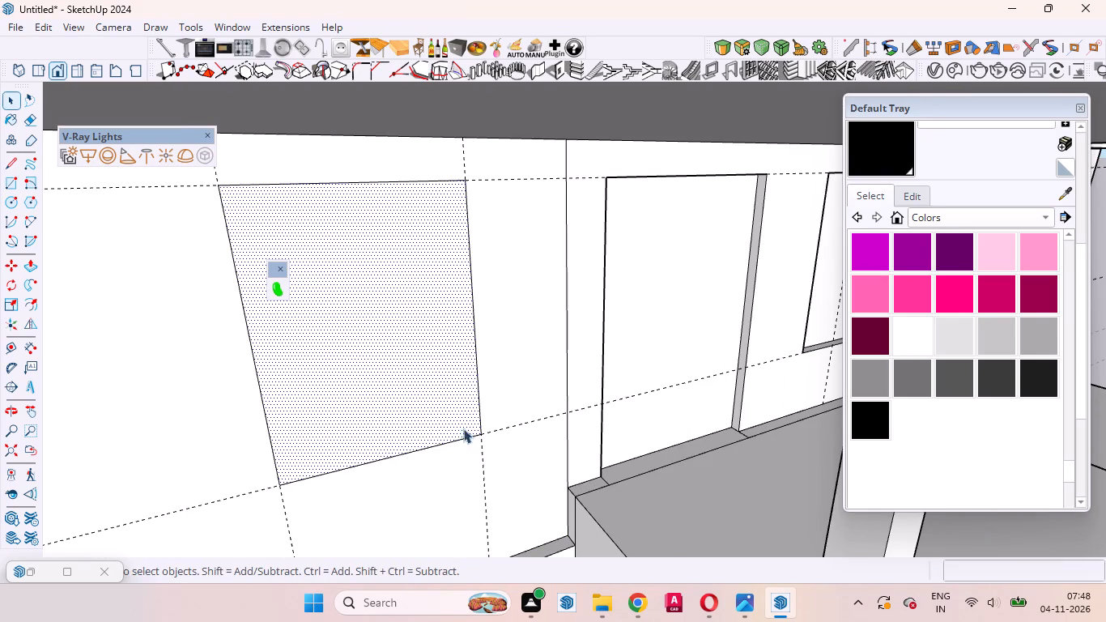
left_click(38, 266)
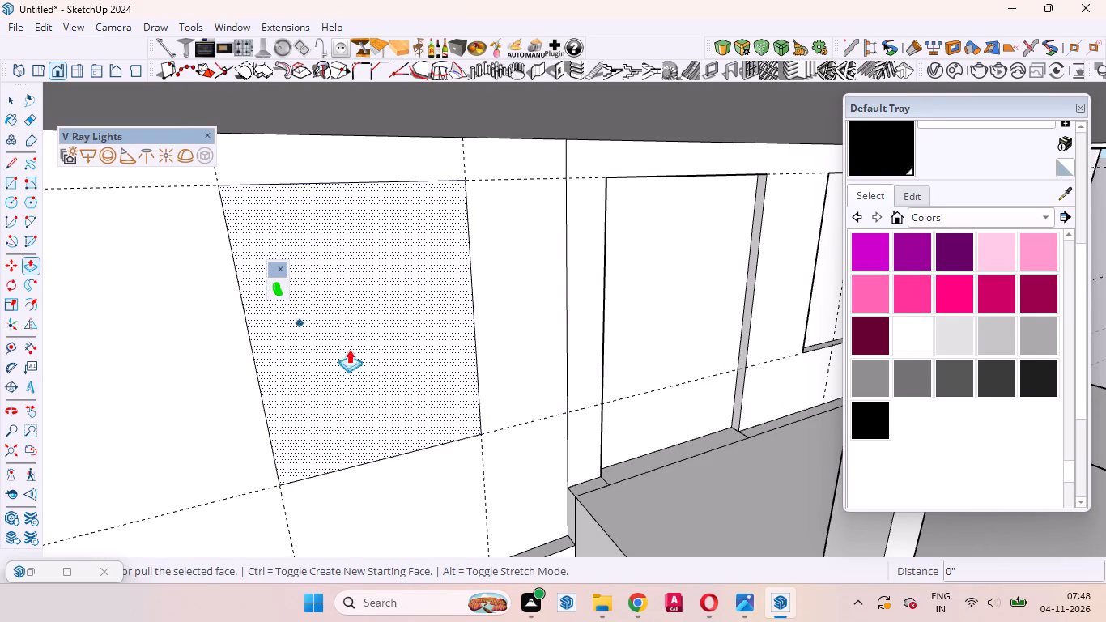
left_click(401, 364)
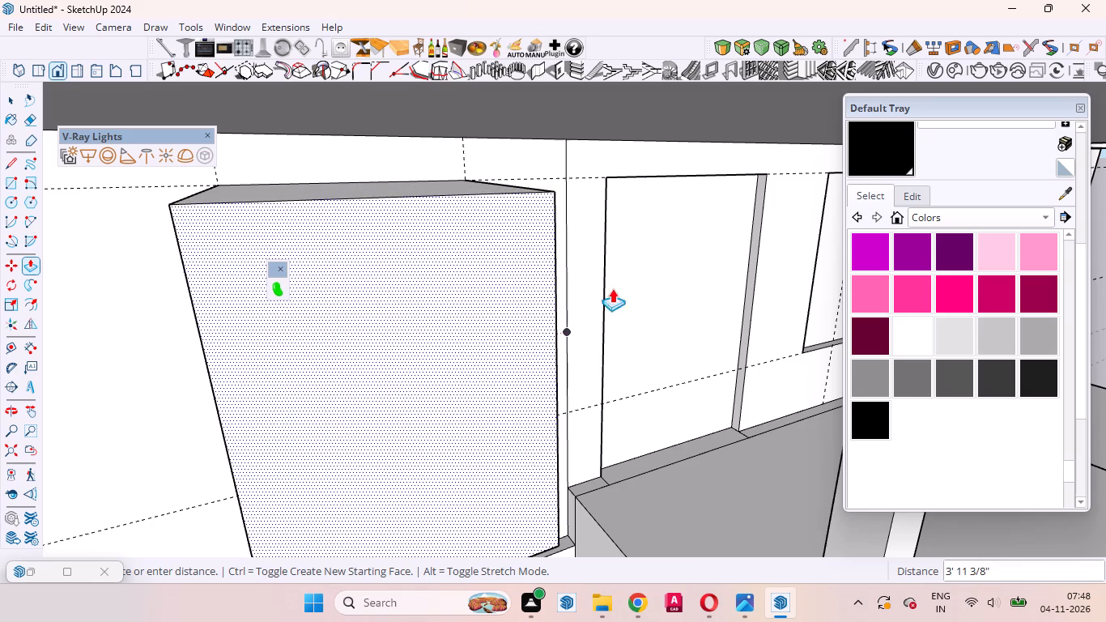
left_click(698, 196)
scroll(496, 359, "down", 12)
middle_click_drag(547, 395, 443, 353)
scroll(468, 348, "up", 1)
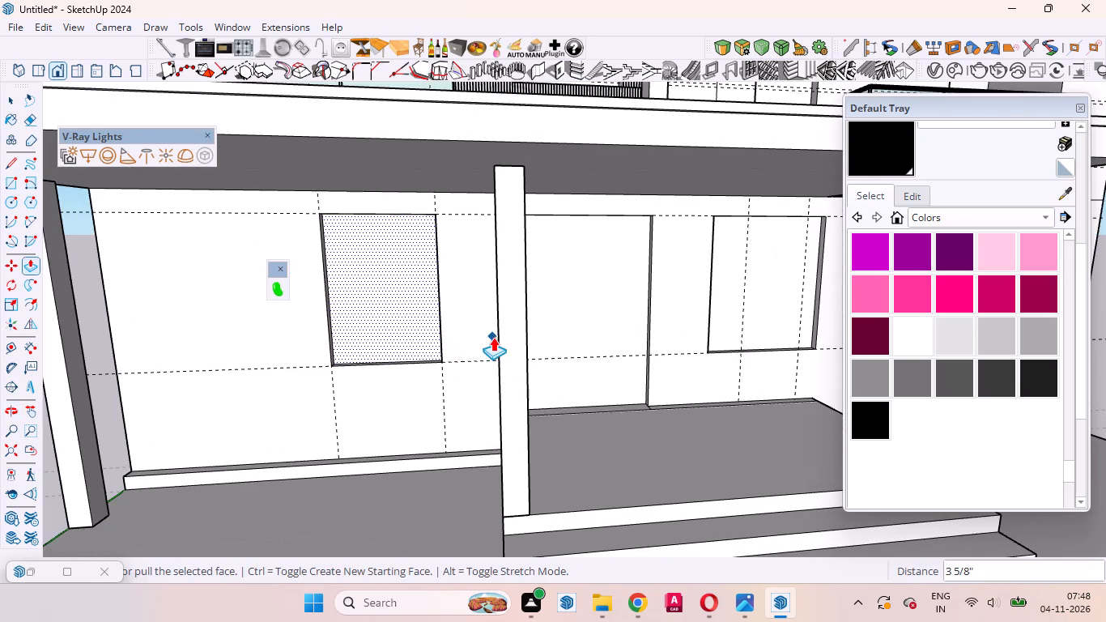
key("space")
scroll(468, 350, "down", 7)
middle_click_drag(578, 351, 529, 367)
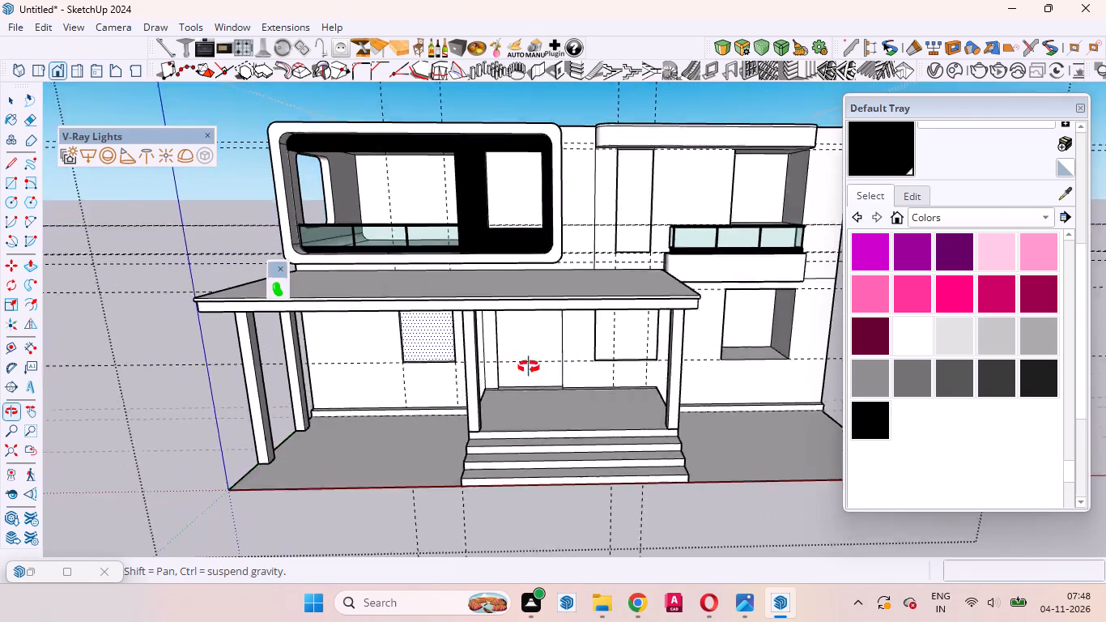
Delete the vertical construction guides and the horizontal guides crossing the house facade at window and balcony height.
middle_click_drag(529, 367, 521, 358)
left_click(152, 414)
scroll(456, 315, "up", 6)
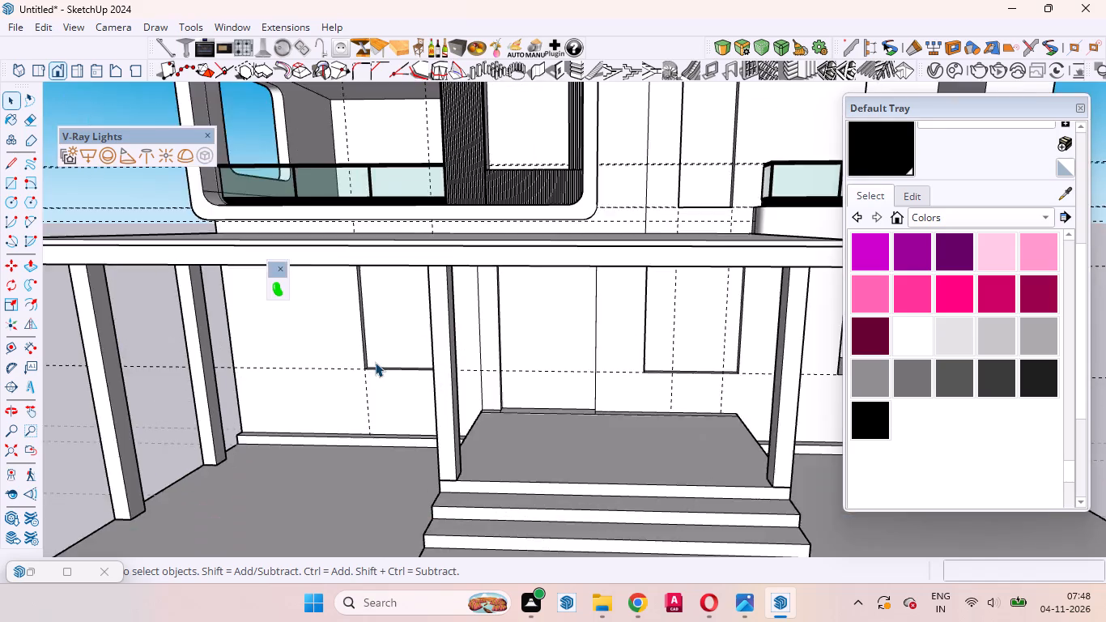
scroll(375, 362, "up", 3)
scroll(376, 362, "down", 17)
left_click_drag(580, 181, 386, 118)
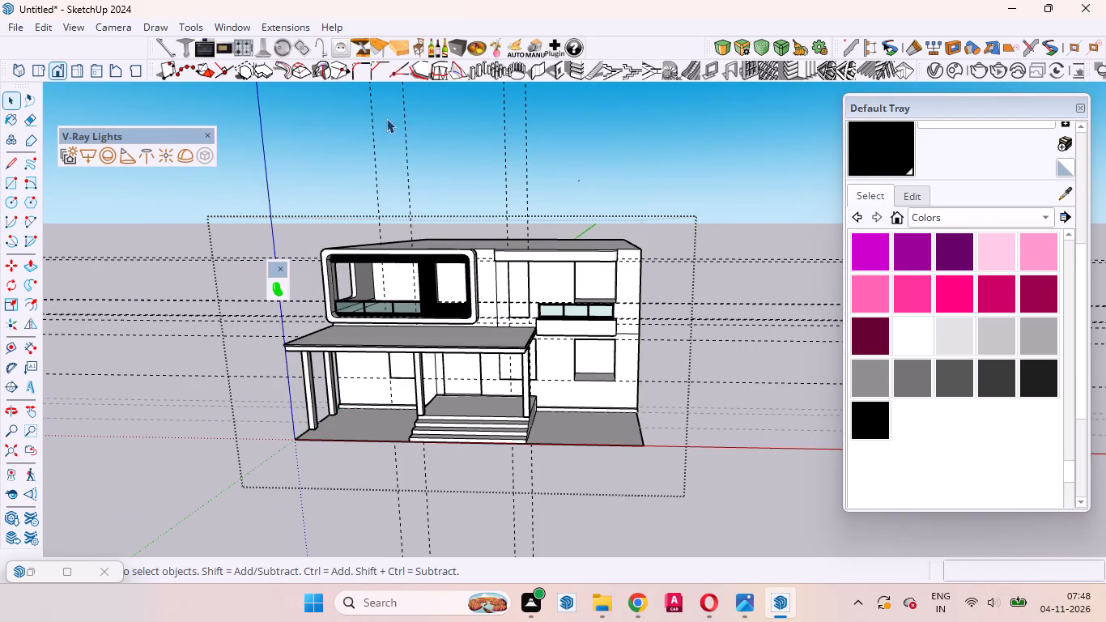
left_click_drag(386, 118, 288, 98)
key("Delete")
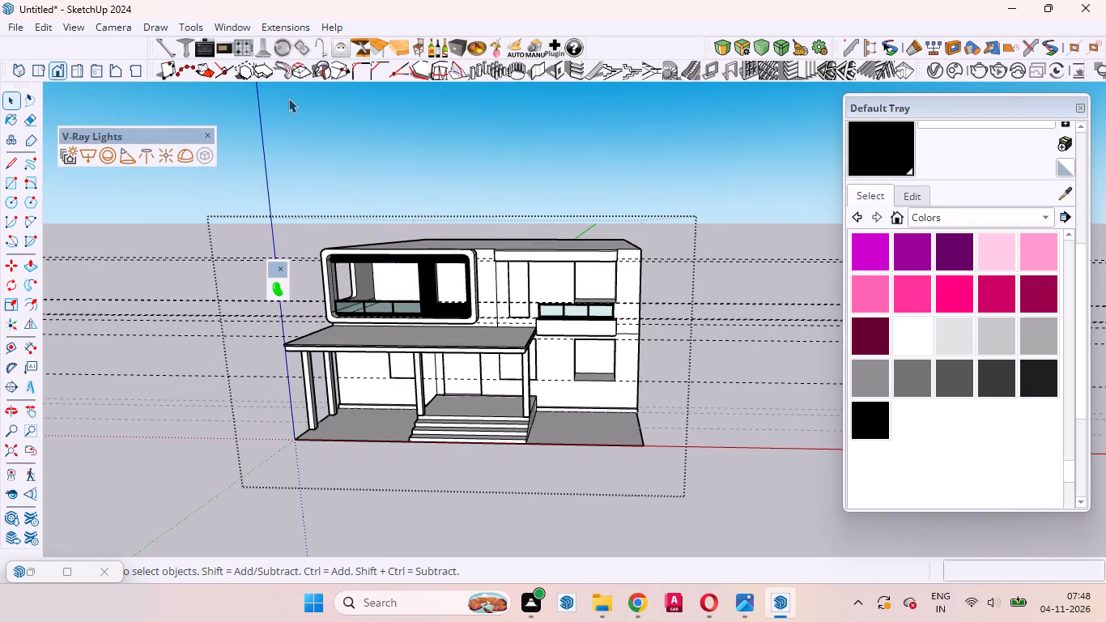
left_click_drag(755, 428, 661, 190)
key("Delete")
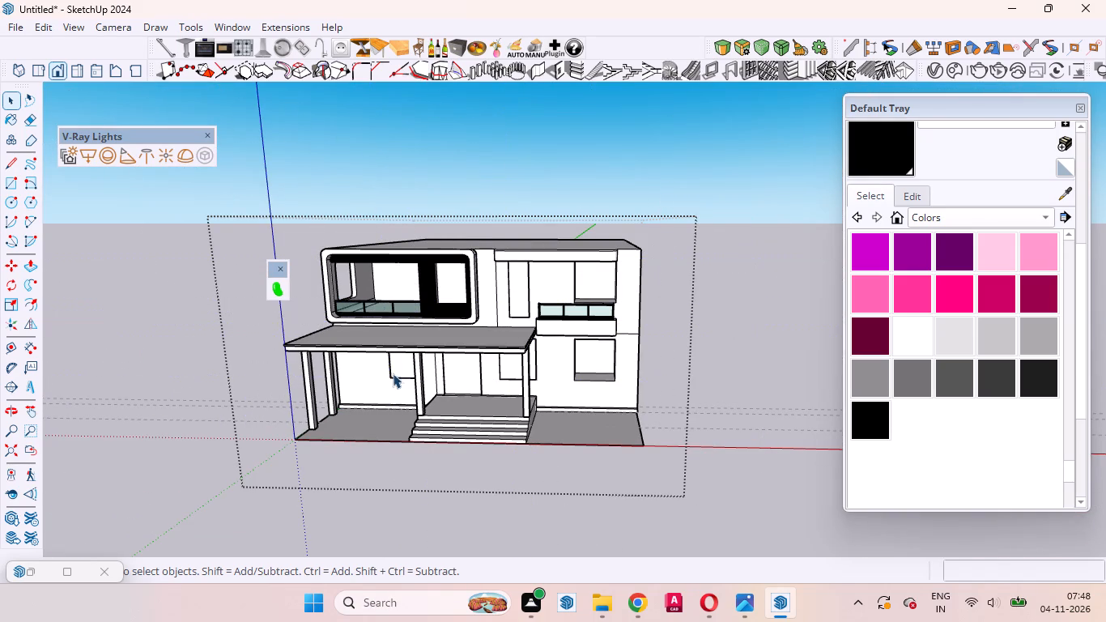
Examine the front facade and the recessed door and window openings under the porch from several angles.
scroll(393, 373, "up", 5)
middle_click_drag(545, 299, 465, 330)
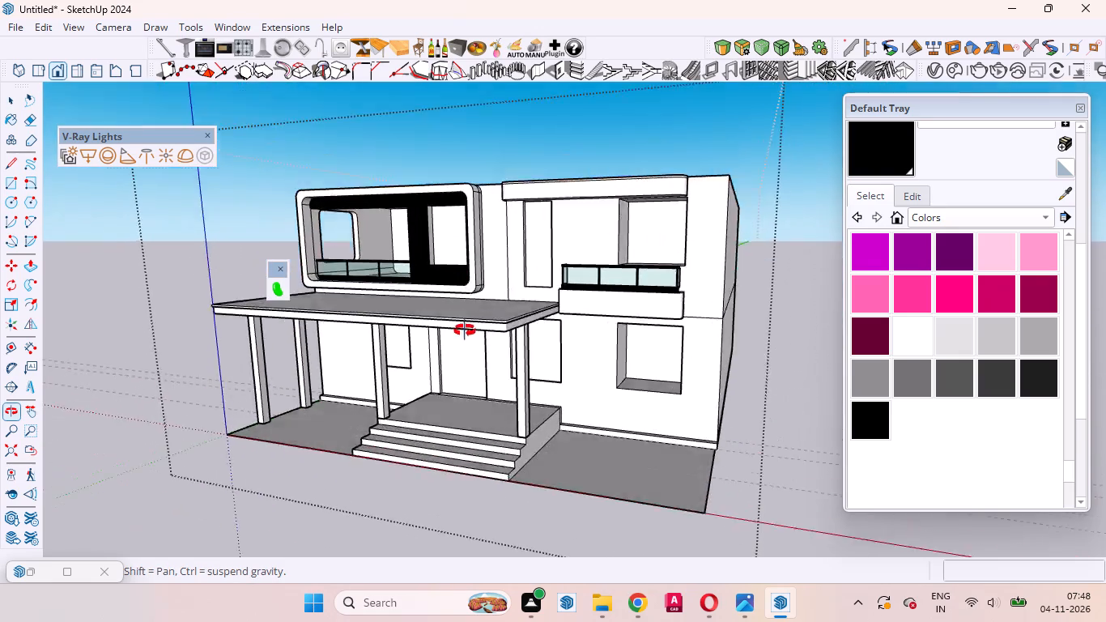
middle_click_drag(465, 330, 563, 252)
scroll(539, 309, "up", 5)
scroll(497, 316, "down", 5)
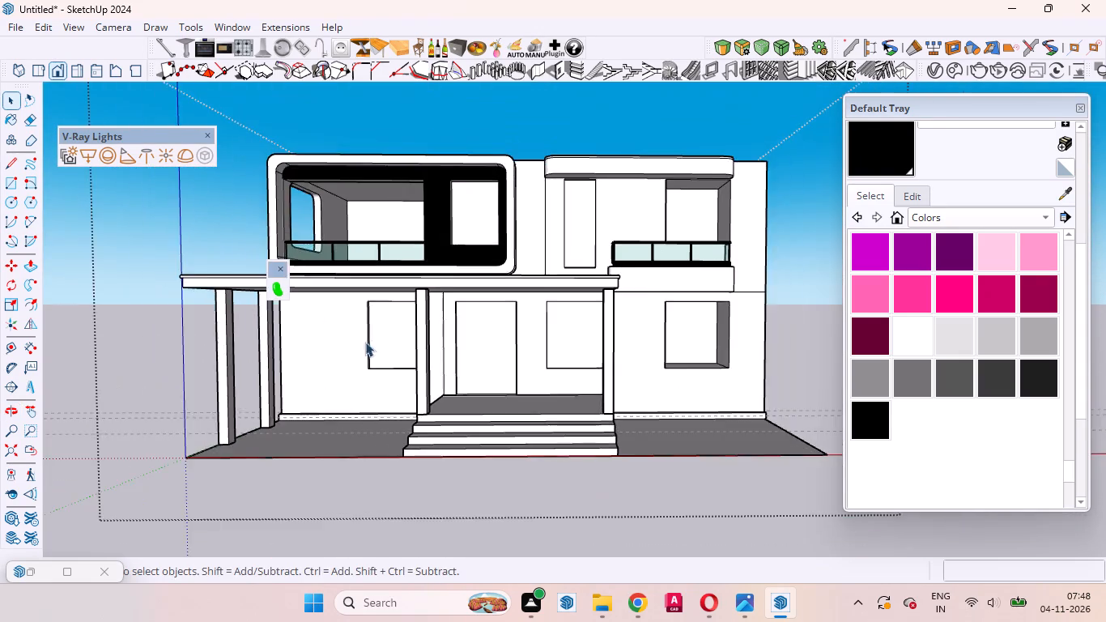
scroll(314, 350, "up", 1)
middle_click_drag(319, 351, 294, 329)
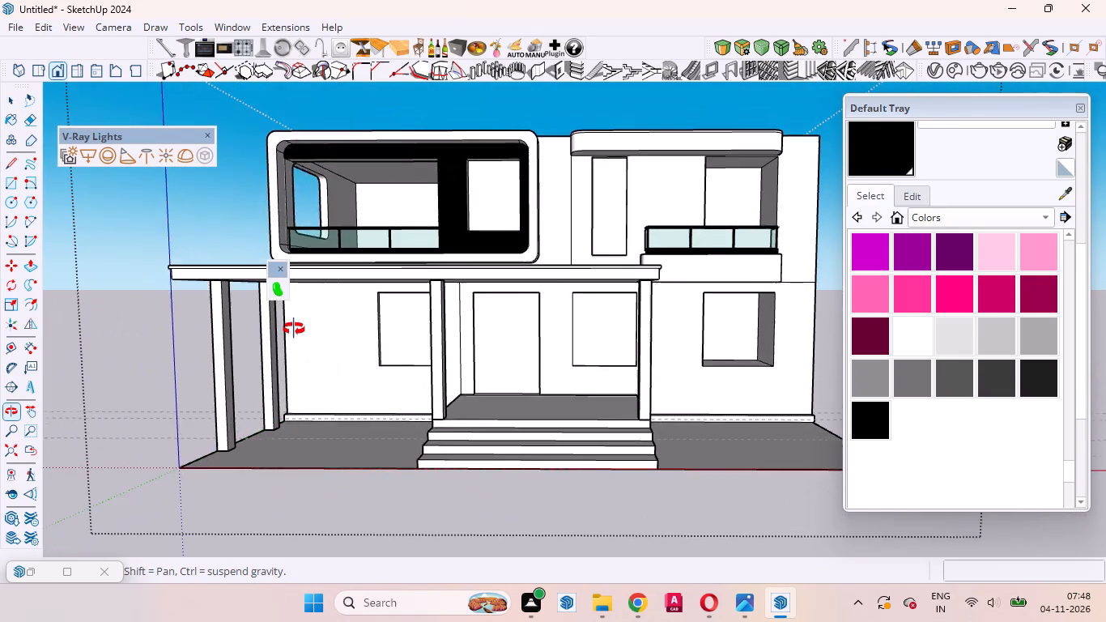
middle_click_drag(294, 329, 284, 326)
scroll(596, 405, "up", 4)
middle_click_drag(583, 404, 616, 445)
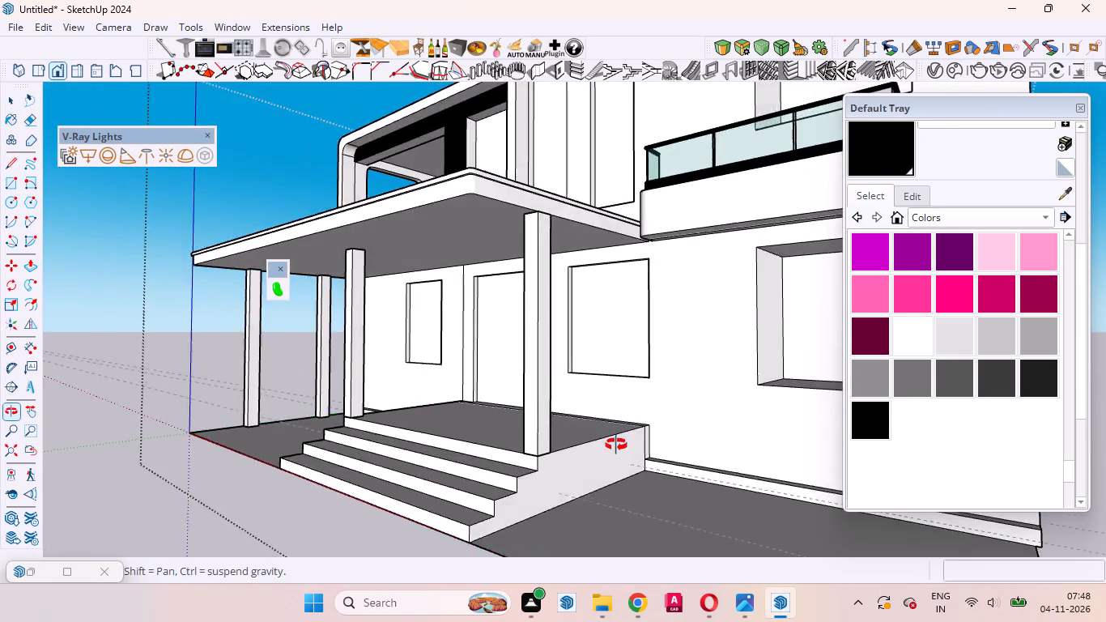
middle_click_drag(616, 445, 692, 428)
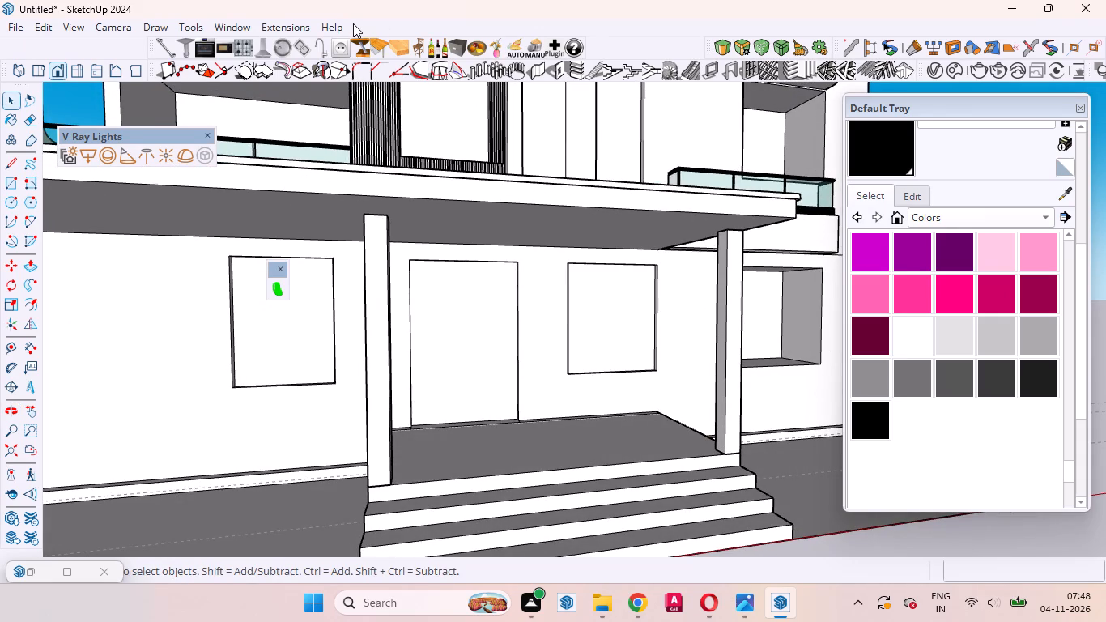
Open 3D Warehouse and search it for "window".
left_click(227, 25)
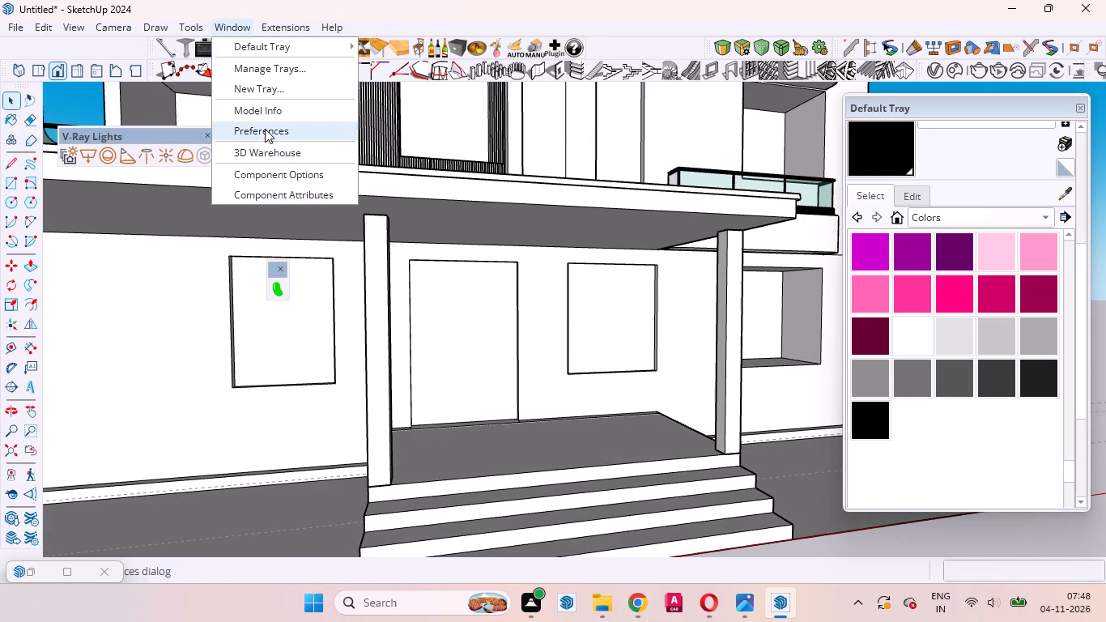
left_click(269, 147)
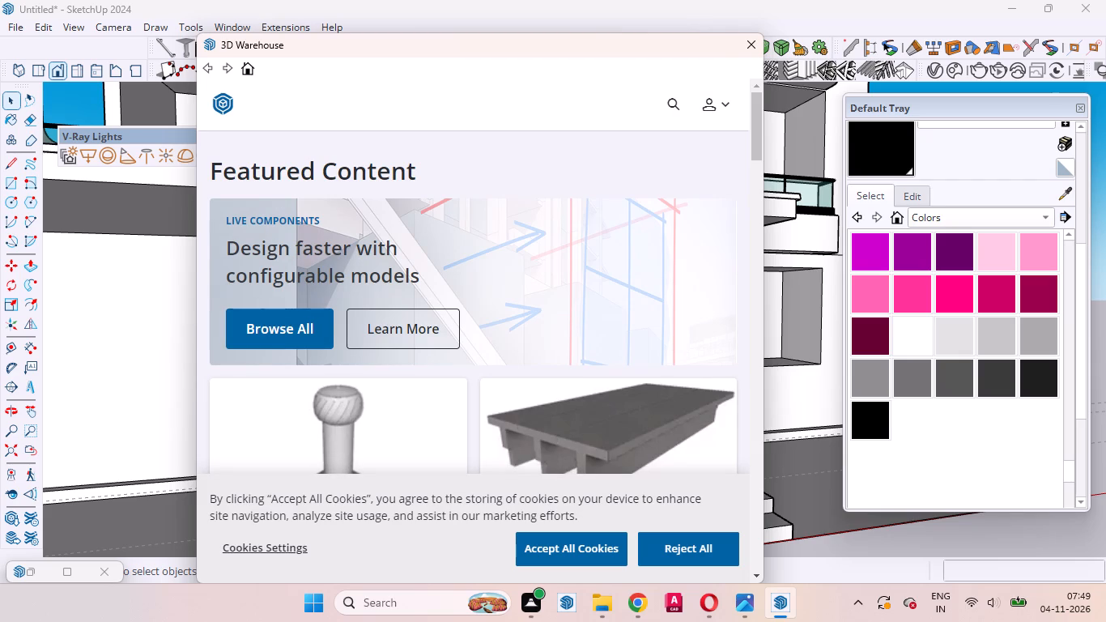
left_click(674, 101)
left_click(415, 100)
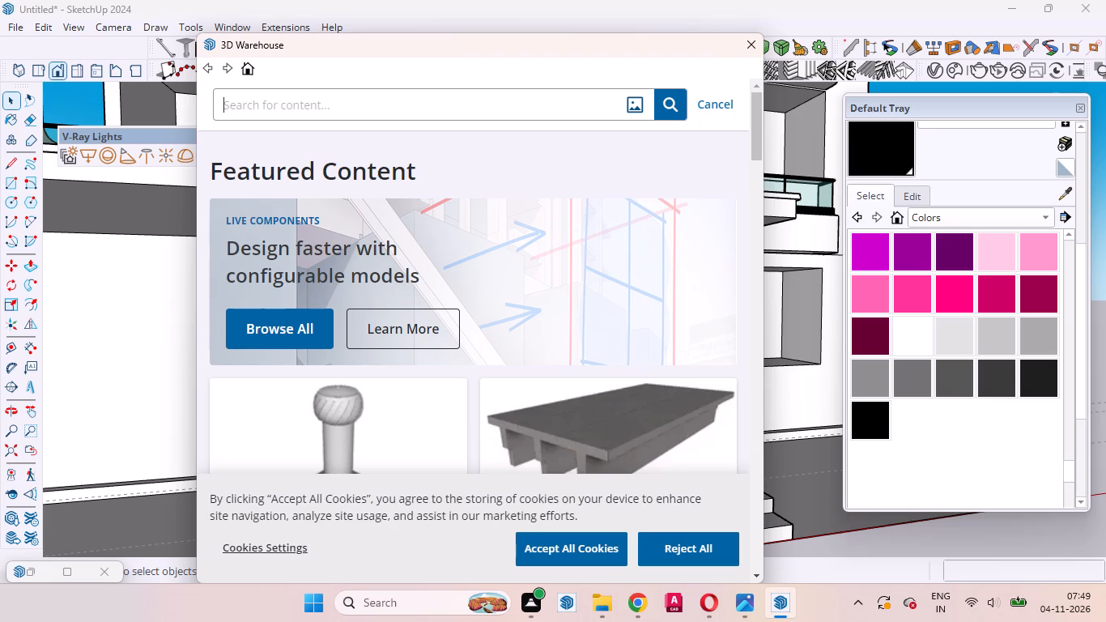
type("window")
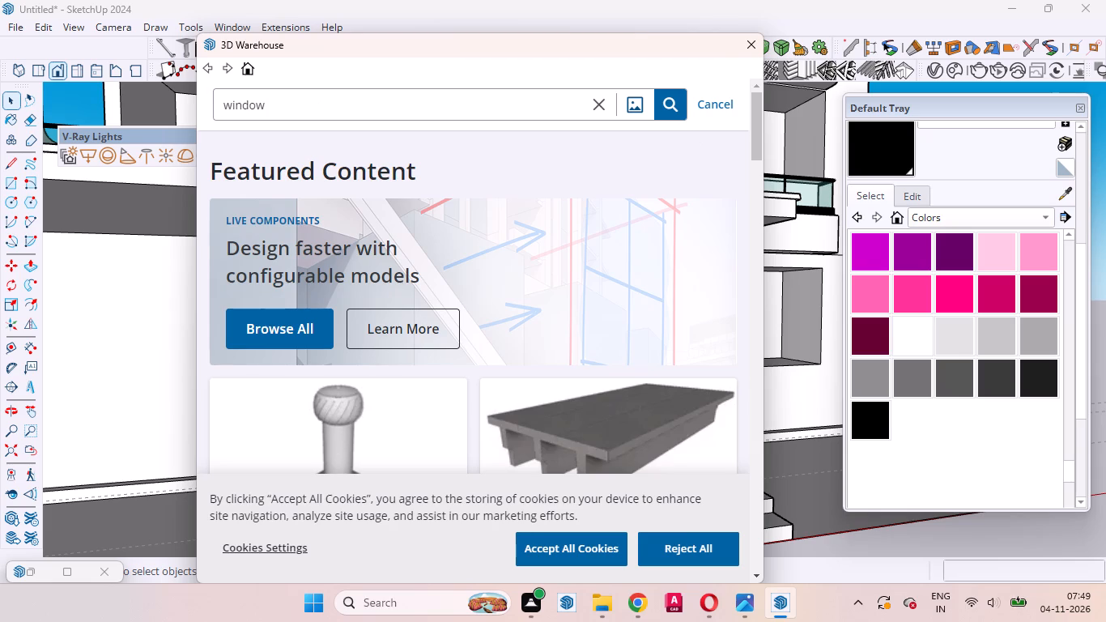
key("Return")
Browse the window models and load the 140 KB "Window" with three tall dark-framed panes directly into the model.
scroll(337, 174, "down", 2)
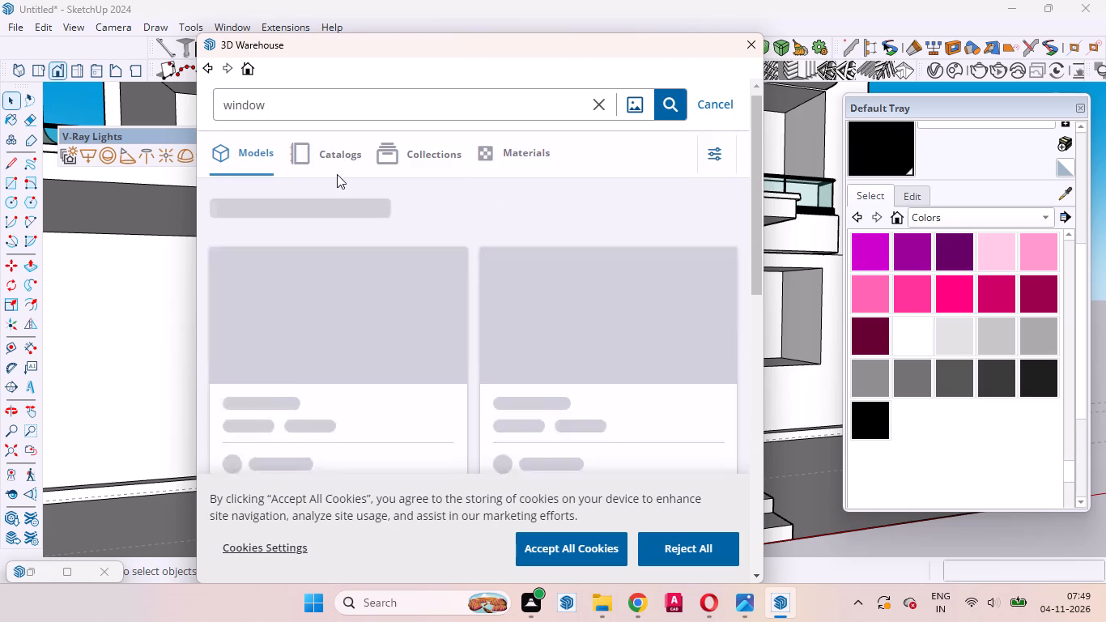
scroll(343, 197, "up", 8)
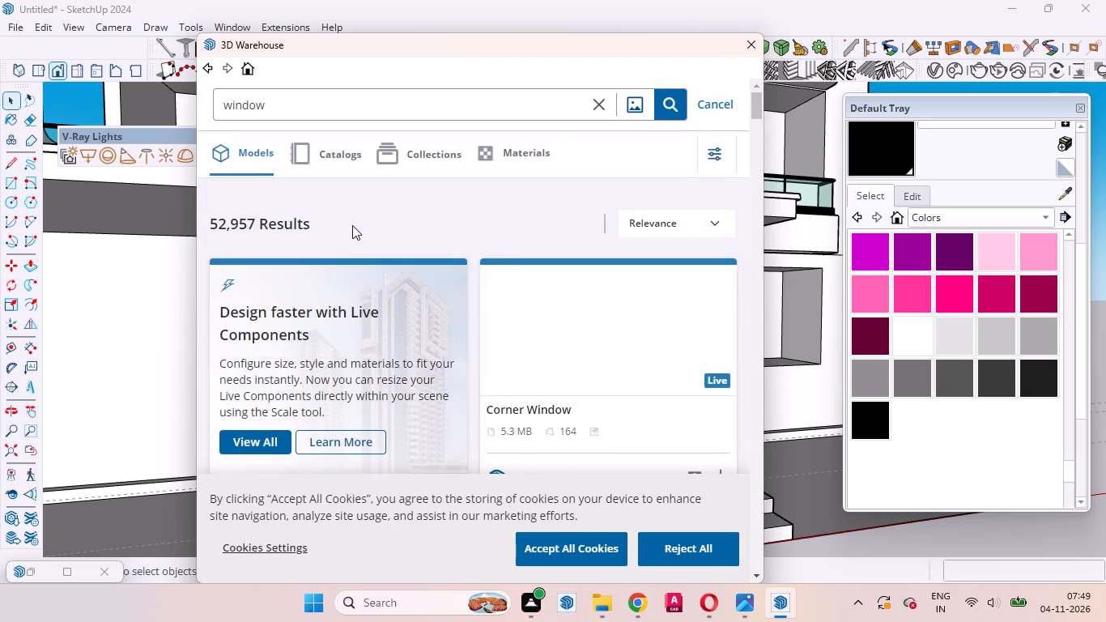
scroll(352, 223, "down", 4)
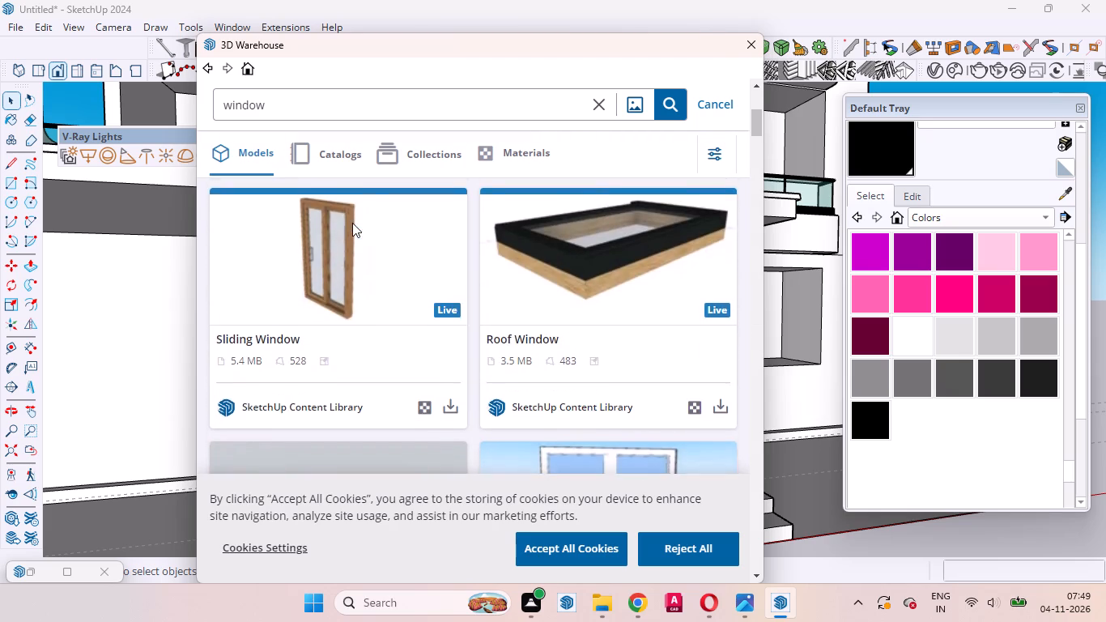
scroll(352, 223, "down", 2)
scroll(352, 226, "up", 2)
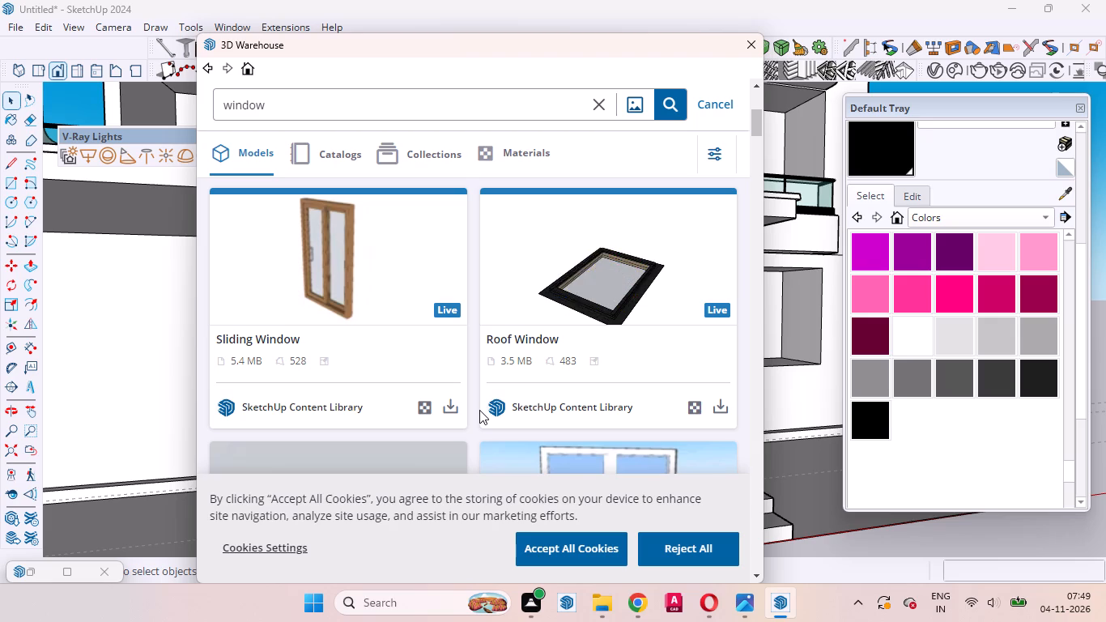
scroll(365, 401, "down", 4)
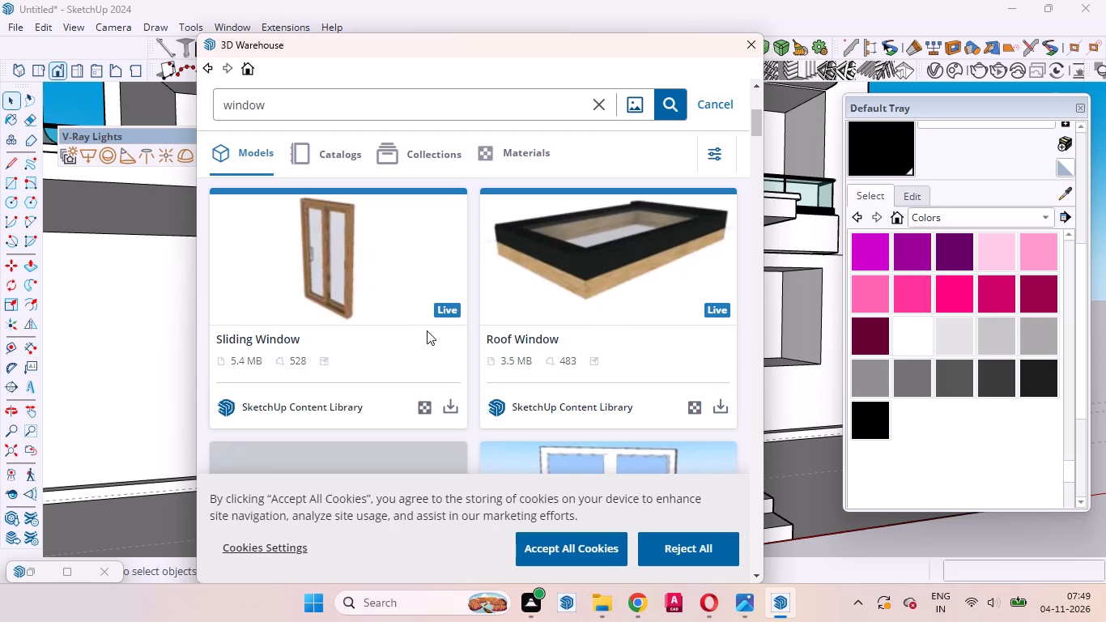
scroll(472, 305, "down", 9)
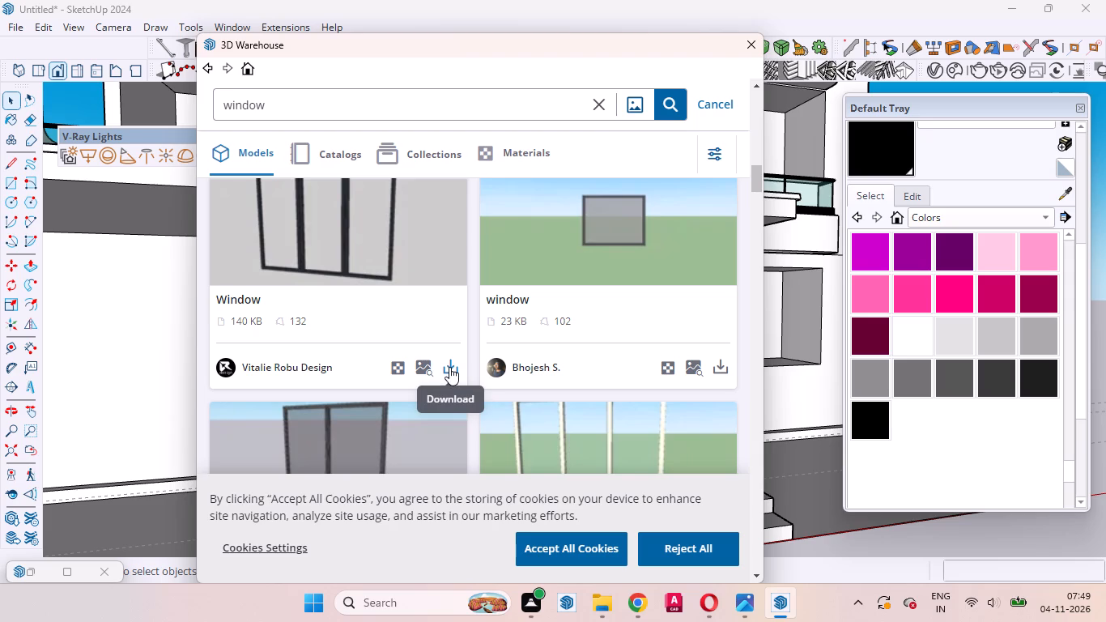
left_click(449, 367)
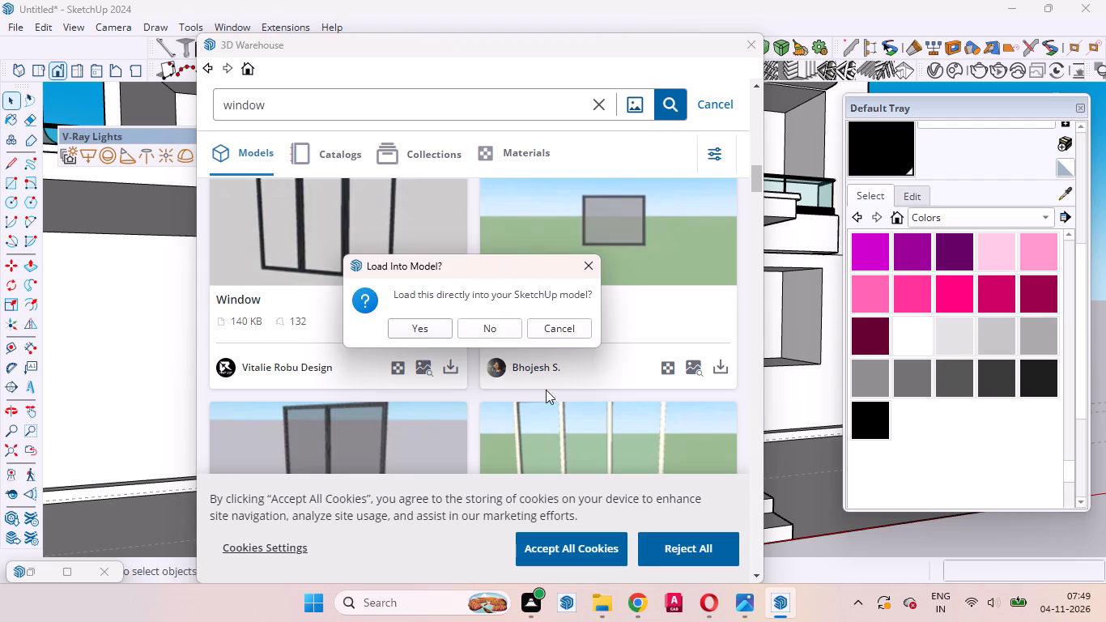
left_click(422, 322)
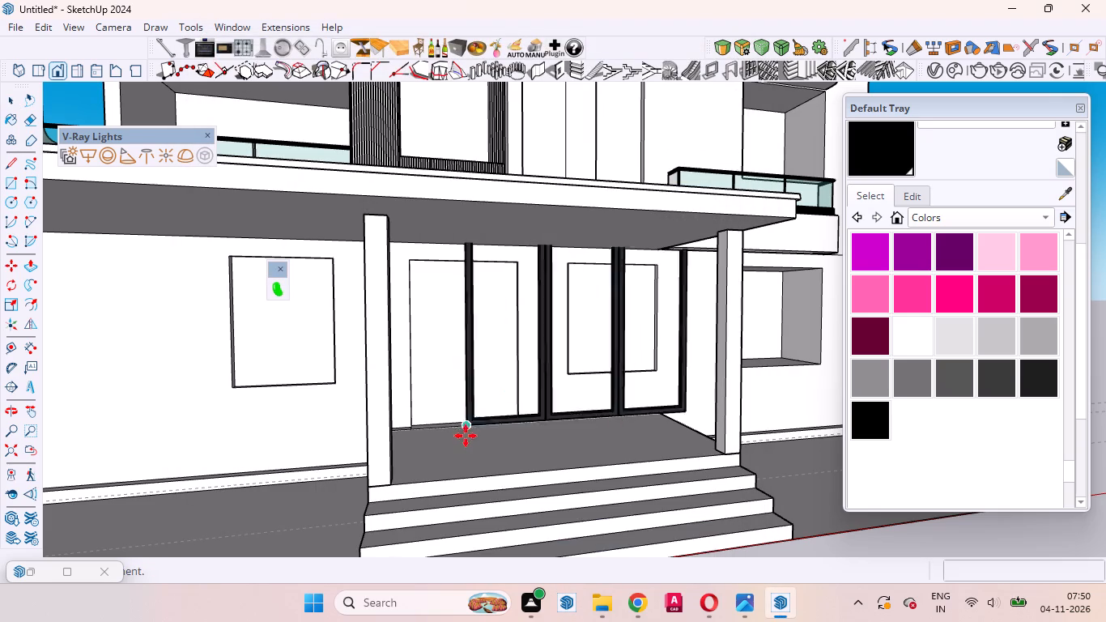
Place the three-pane window inside the upper-floor balcony opening, near its lower corner on the narrow window's side.
scroll(464, 438, "down", 14)
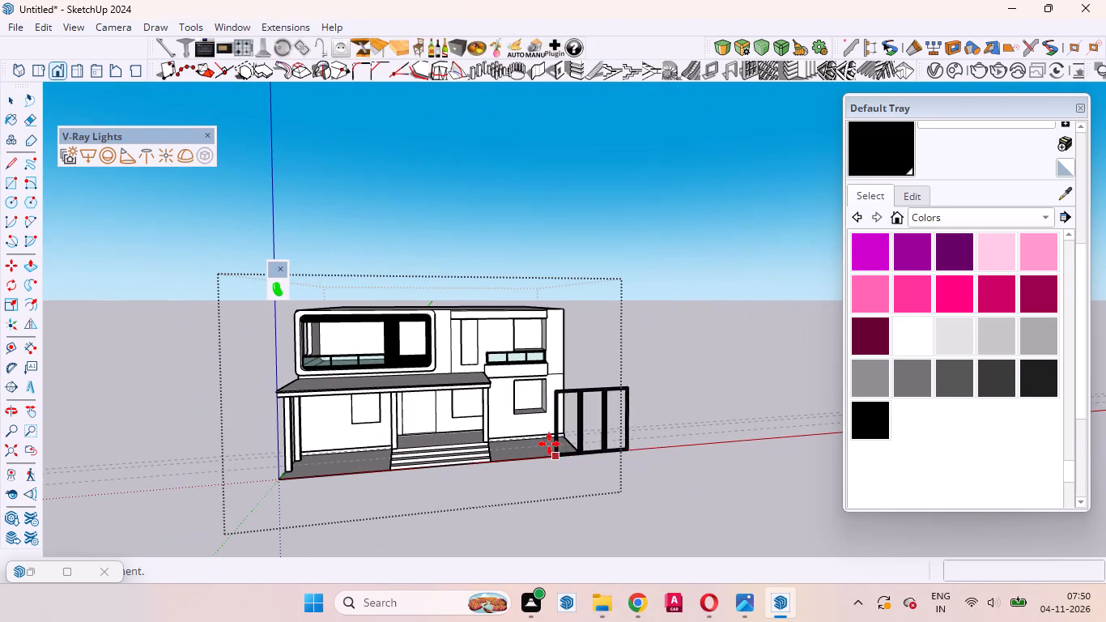
scroll(513, 356, "up", 11)
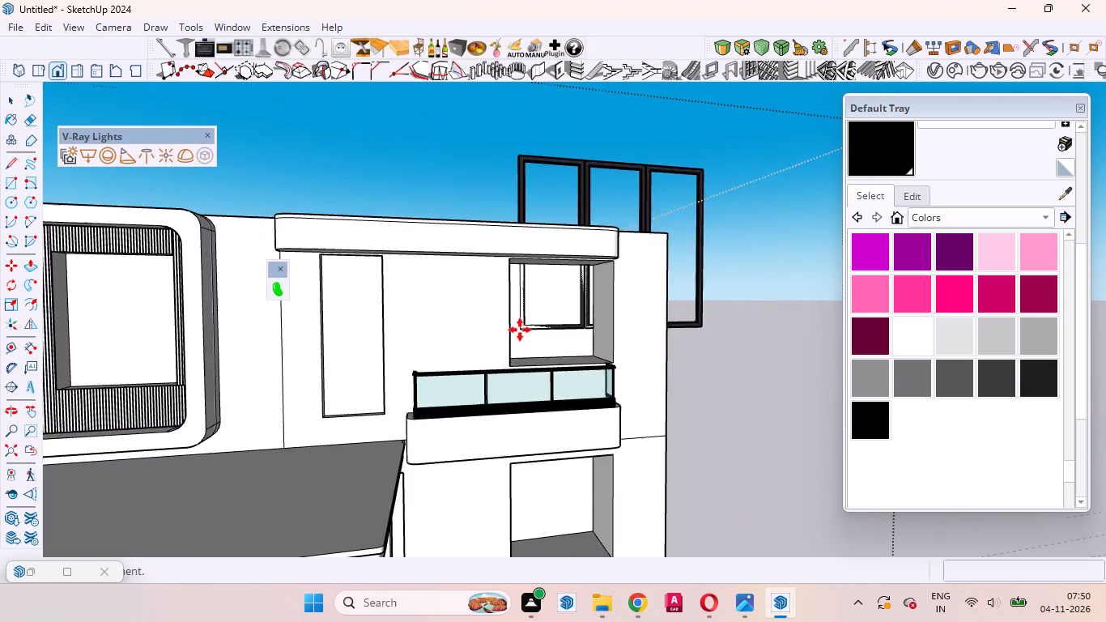
scroll(520, 330, "up", 5)
middle_click_drag(515, 394, 455, 543)
scroll(515, 345, "up", 5)
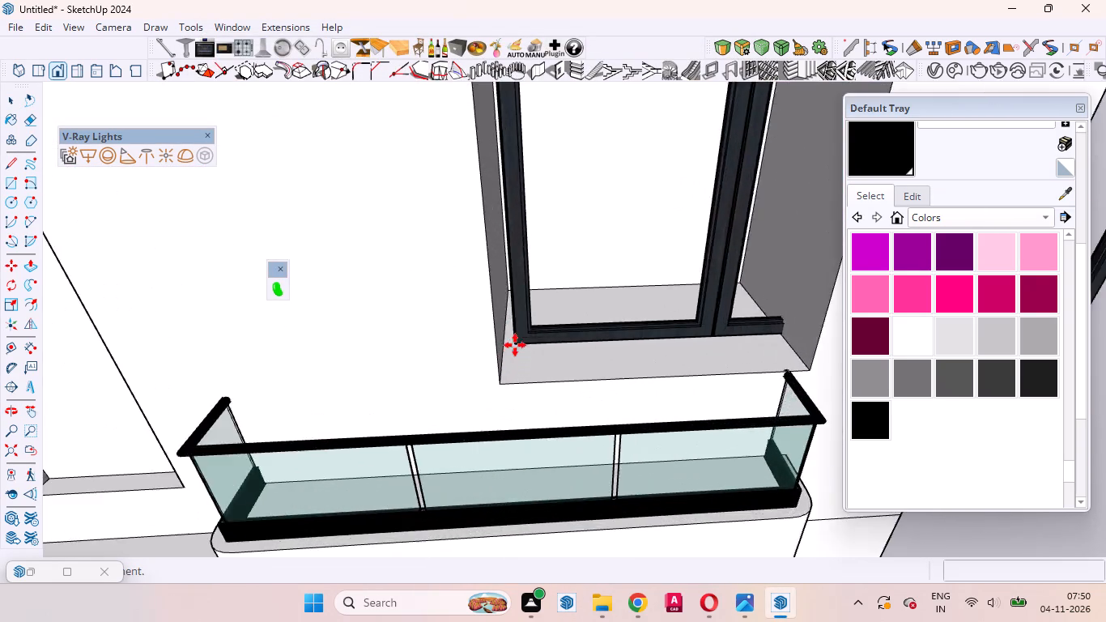
scroll(515, 345, "up", 10)
left_click(514, 367)
Move the window by its bottom corner about 6 3/4" onto the balcony opening's lower front corner on the narrow window's side.
scroll(519, 382, "up", 11)
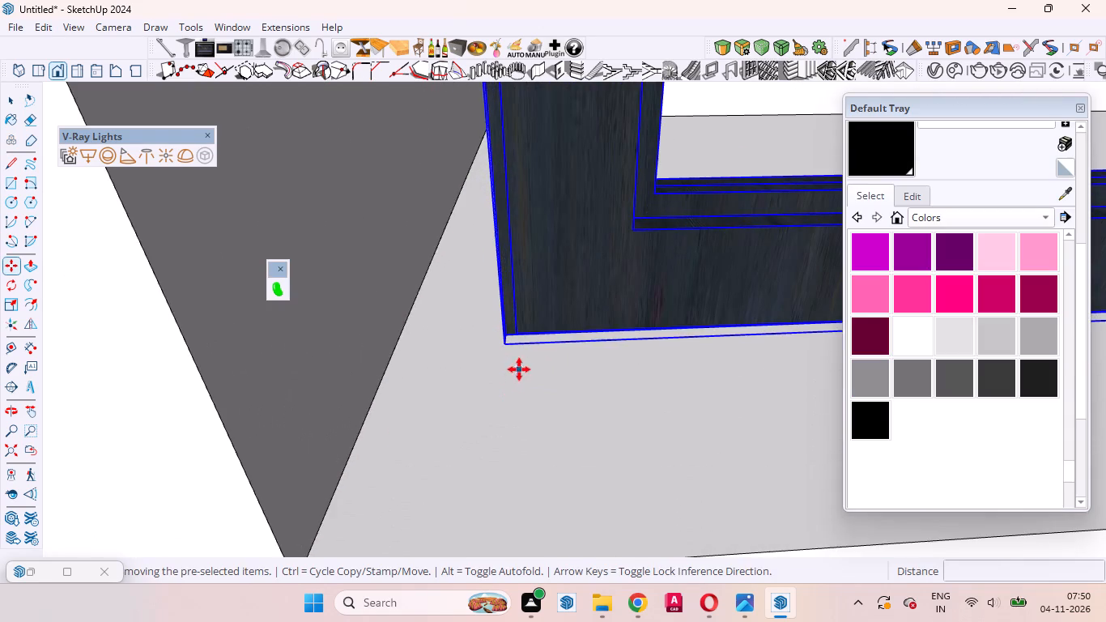
middle_click_drag(516, 371, 620, 431)
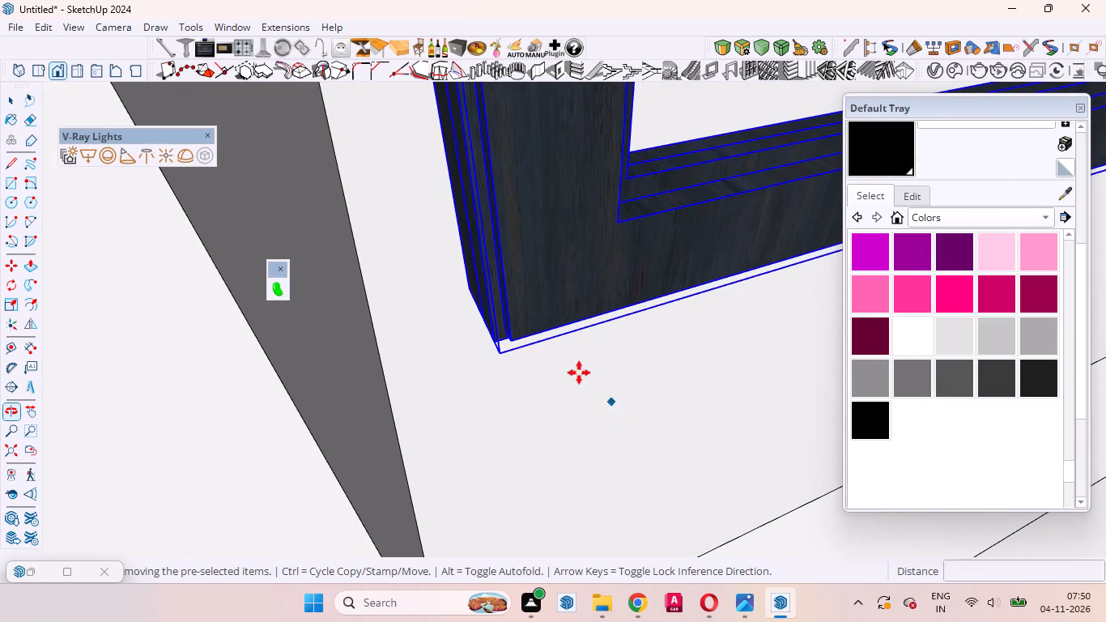
left_click(499, 350)
scroll(494, 402, "down", 4)
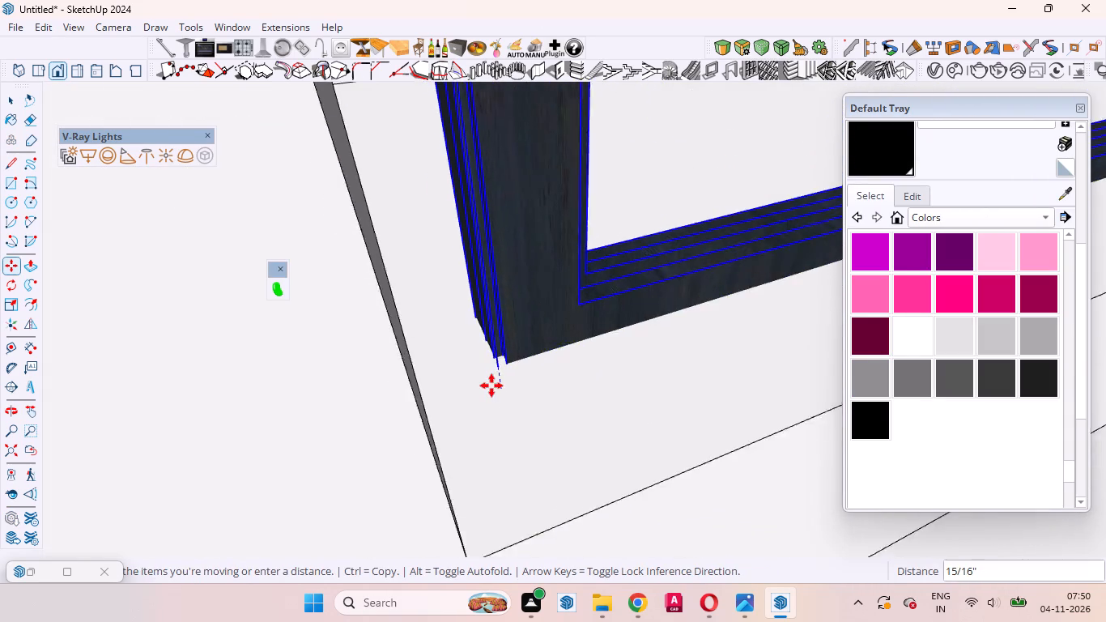
scroll(491, 386, "down", 6)
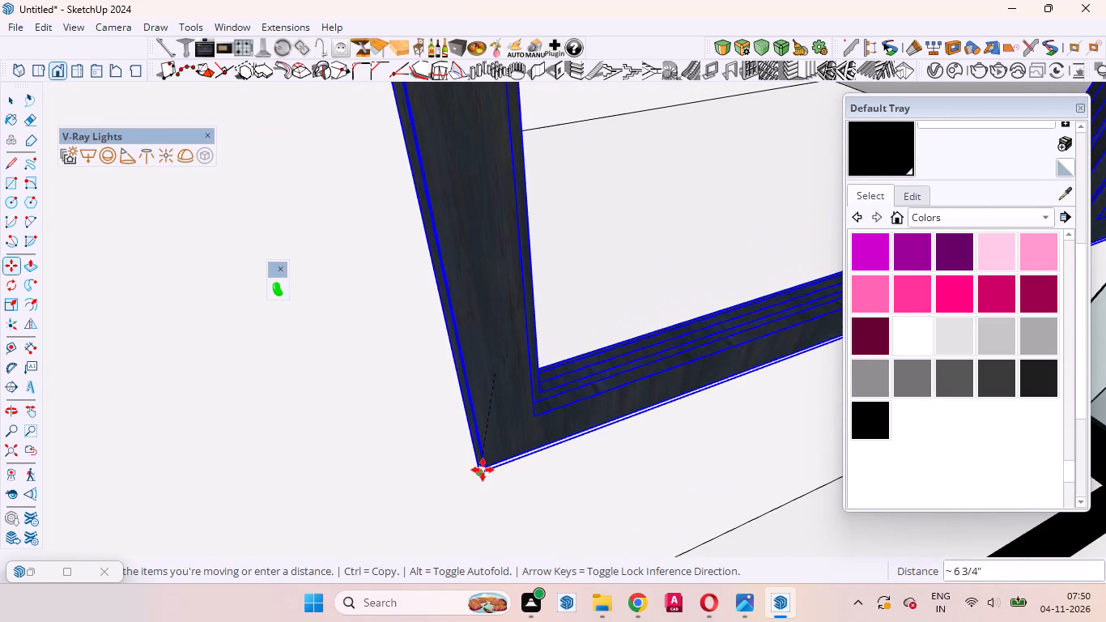
left_click(483, 470)
Scale the three-pane window uniformly by 0.40 from its far upper corner so it fits within the upper-floor balcony opening.
scroll(447, 494, "down", 18)
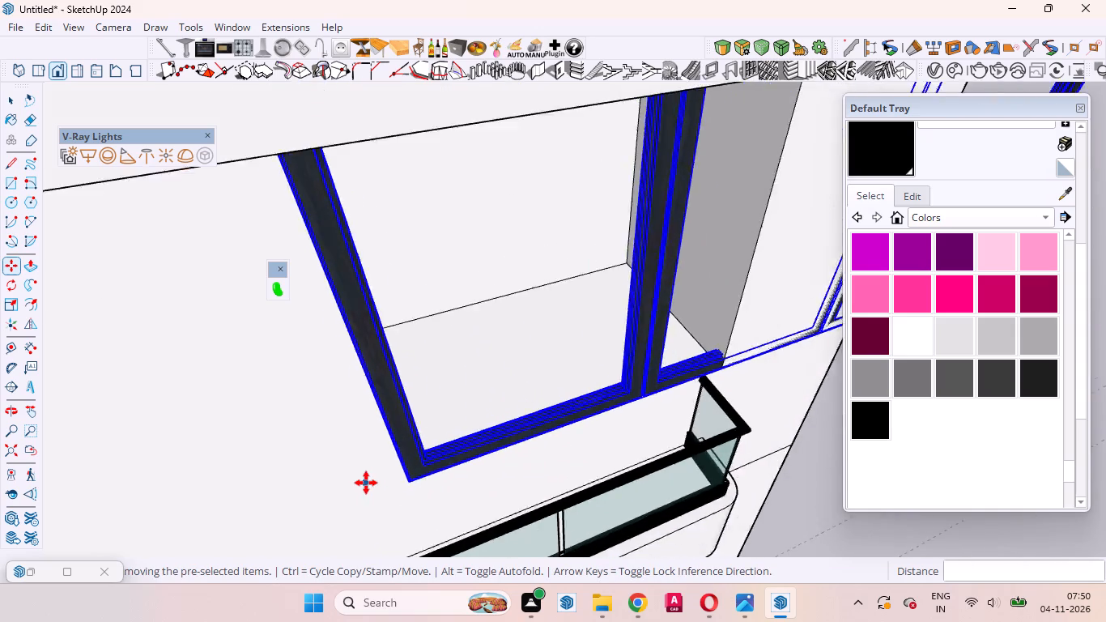
scroll(366, 483, "down", 11)
key("s")
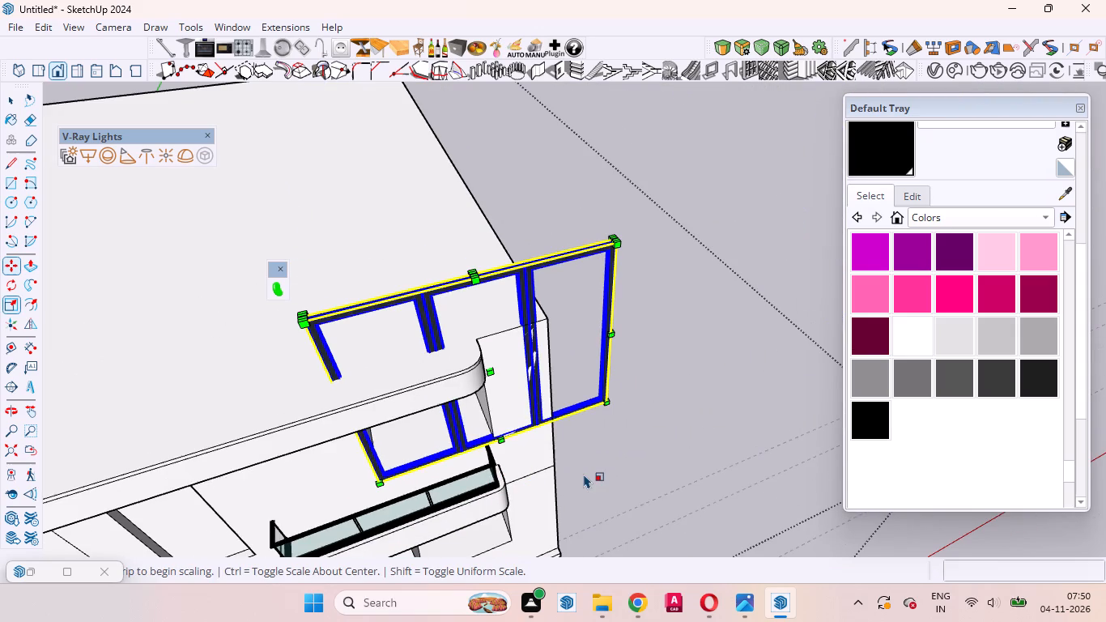
left_click(619, 236)
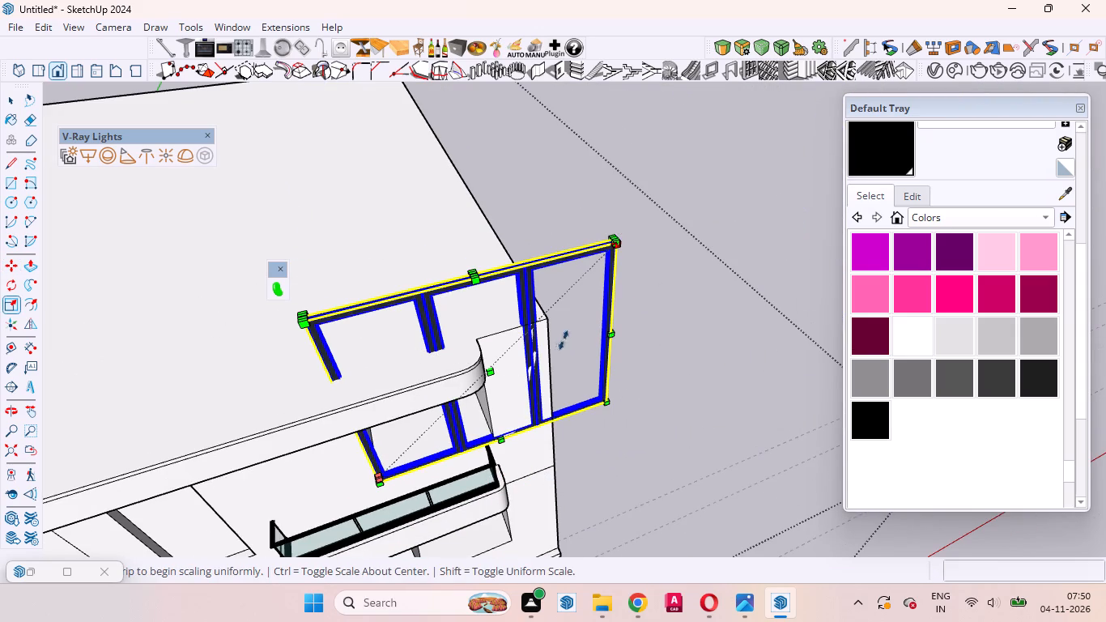
scroll(474, 407, "up", 4)
middle_click_drag(474, 415, 491, 317)
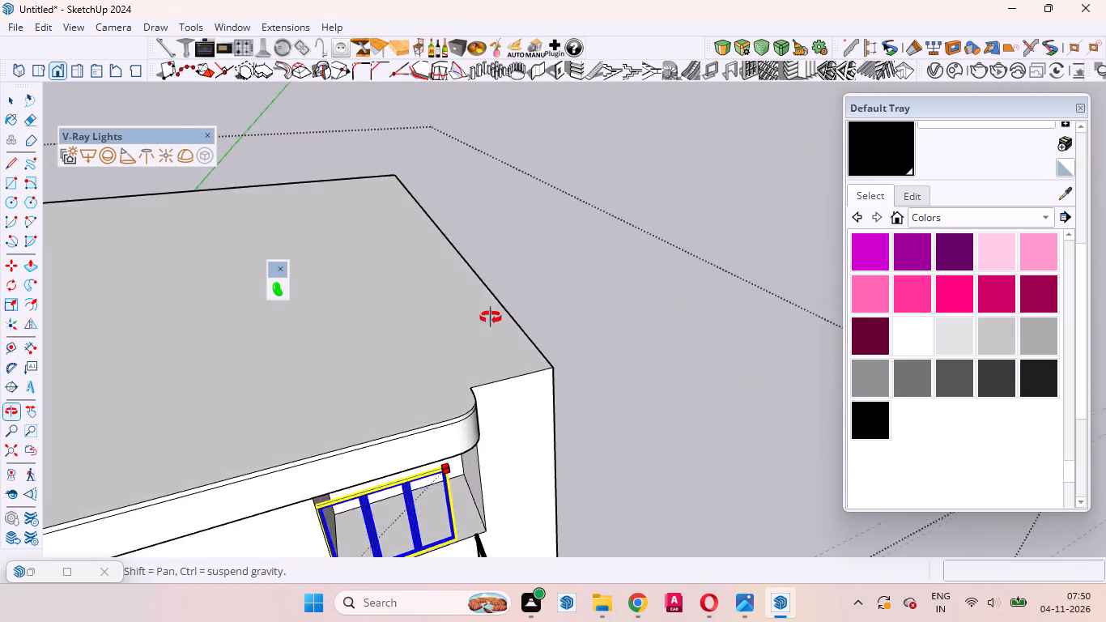
middle_click_drag(491, 317, 508, 286)
scroll(477, 377, "down", 10)
scroll(461, 450, "up", 6)
middle_click_drag(460, 454, 450, 427)
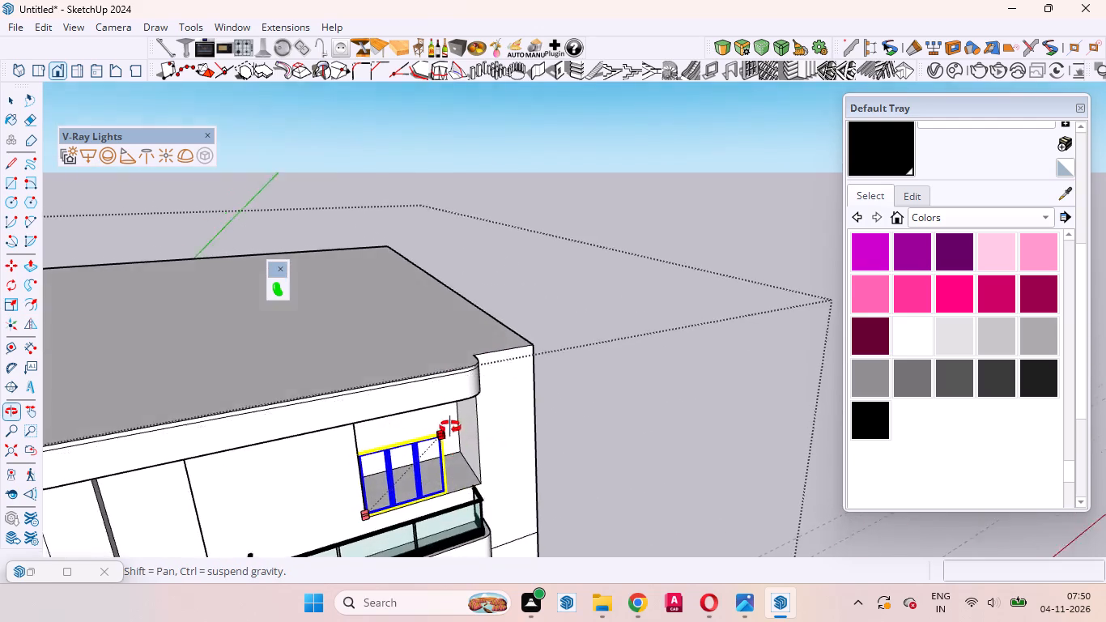
middle_click_drag(450, 427, 451, 379)
middle_click_drag(444, 501, 459, 365)
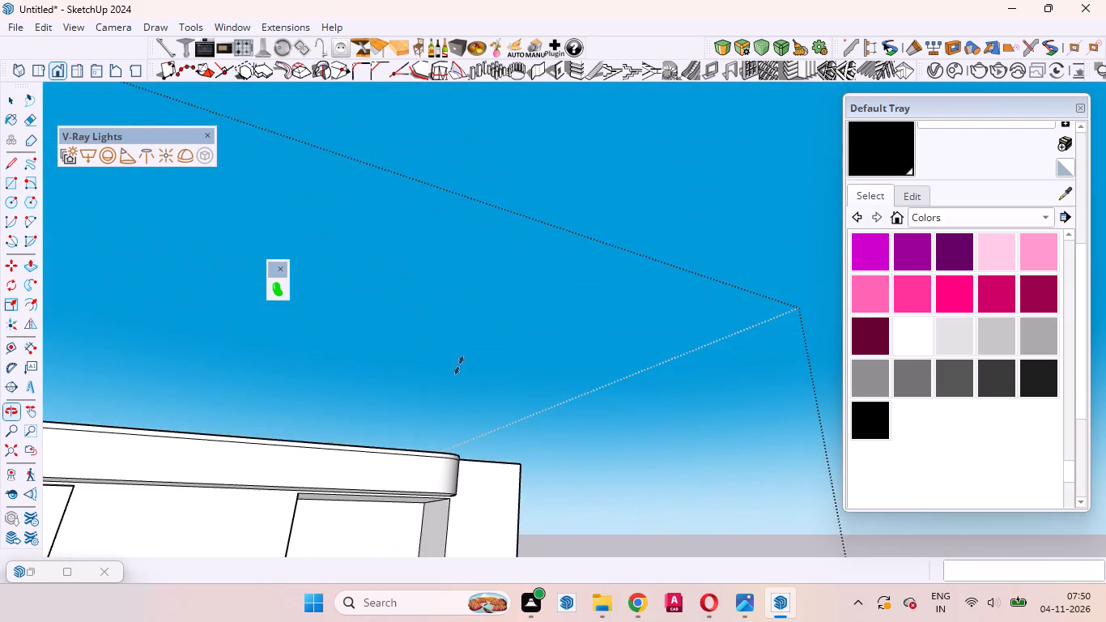
scroll(459, 365, "up", 1)
scroll(459, 365, "down", 3)
scroll(412, 475, "up", 7)
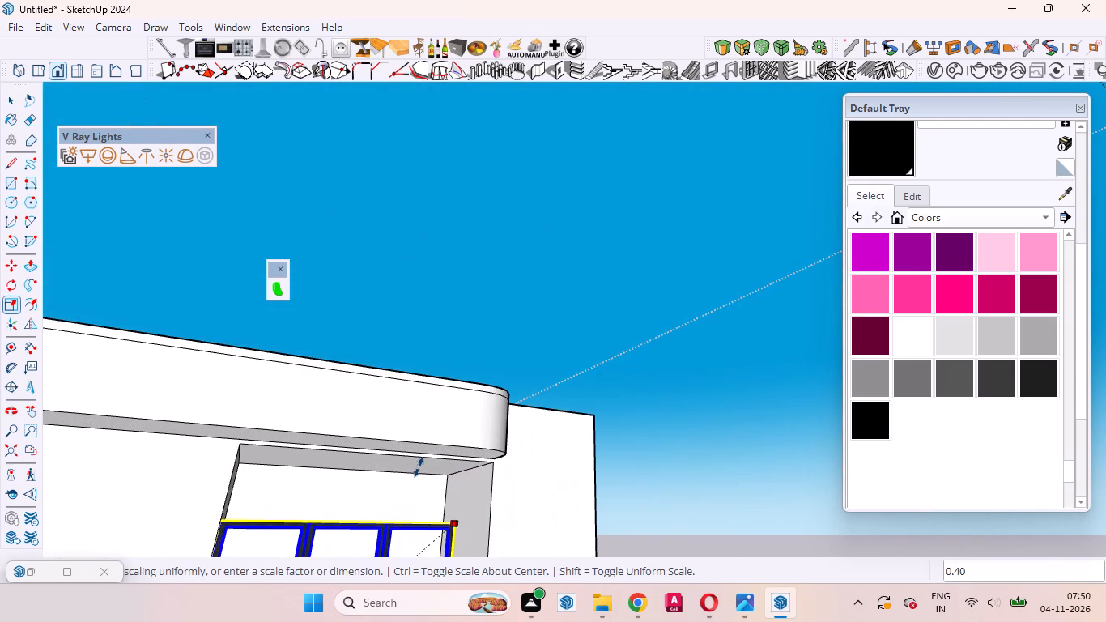
left_click(419, 467)
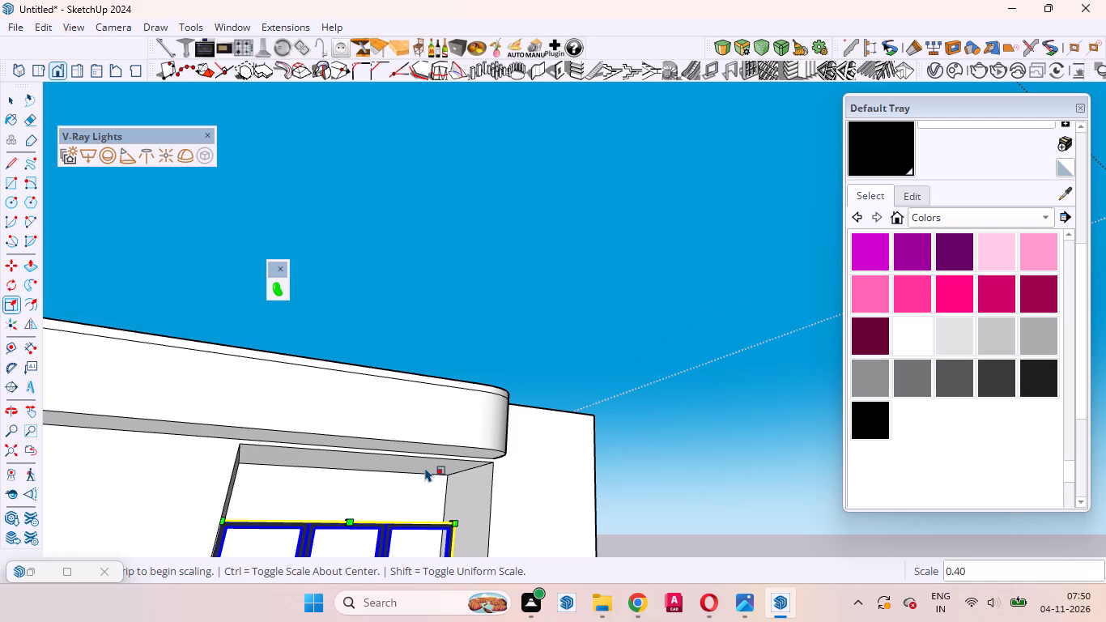
key("space")
Scale the window's width by about 1.18 so its free side meets the far side edge of the balcony opening.
scroll(424, 468, "down", 11)
middle_click_drag(457, 483, 417, 513)
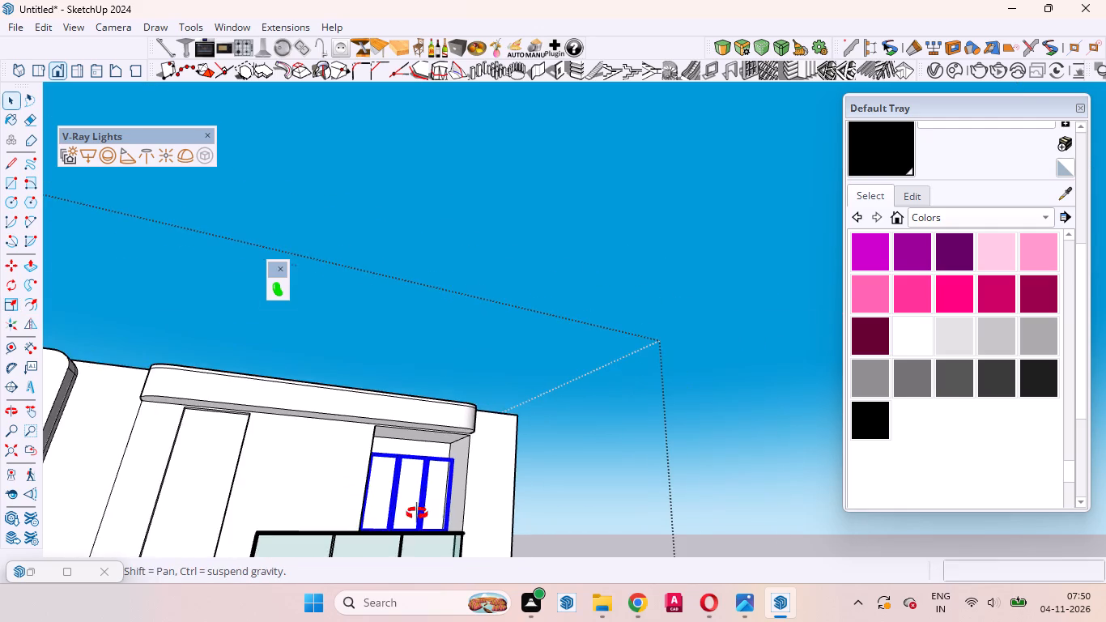
middle_click_drag(417, 513, 339, 544)
scroll(527, 462, "up", 7)
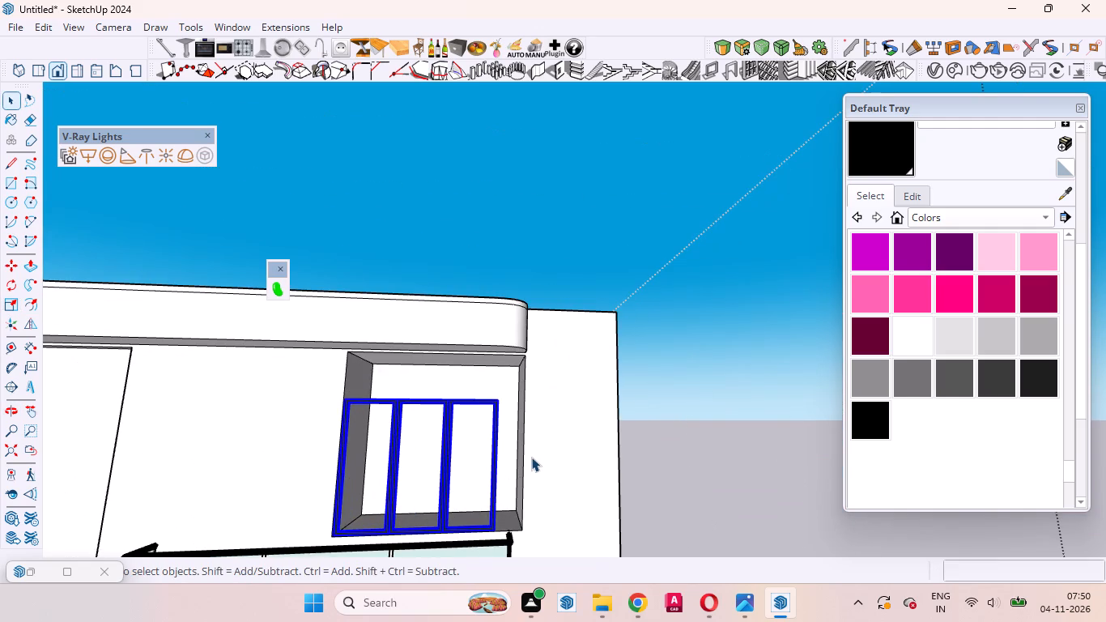
key("s")
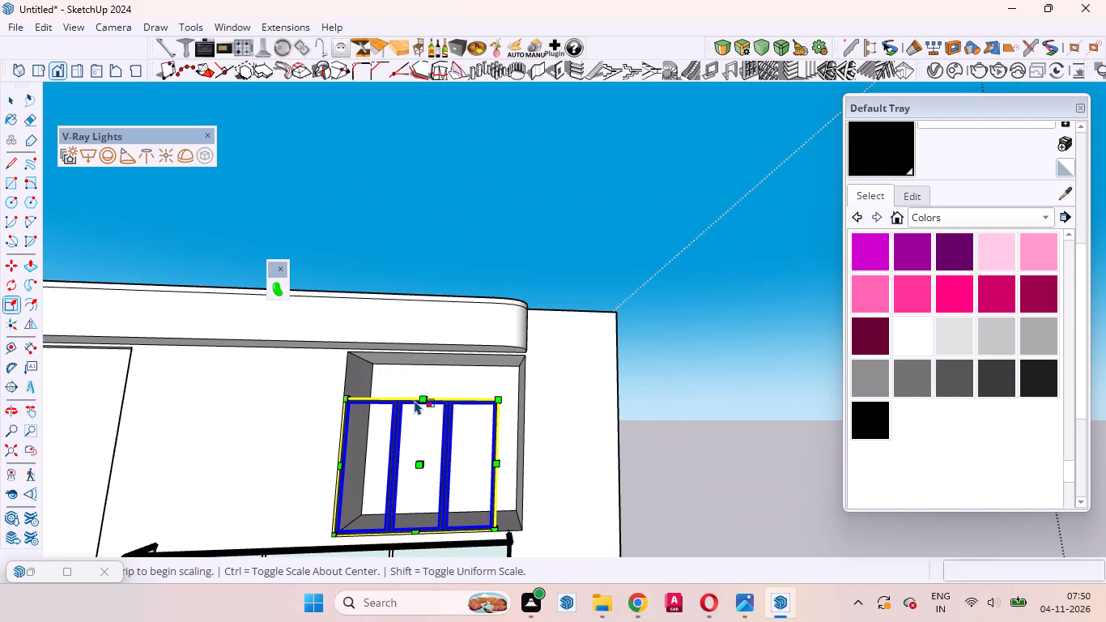
scroll(419, 398, "up", 4)
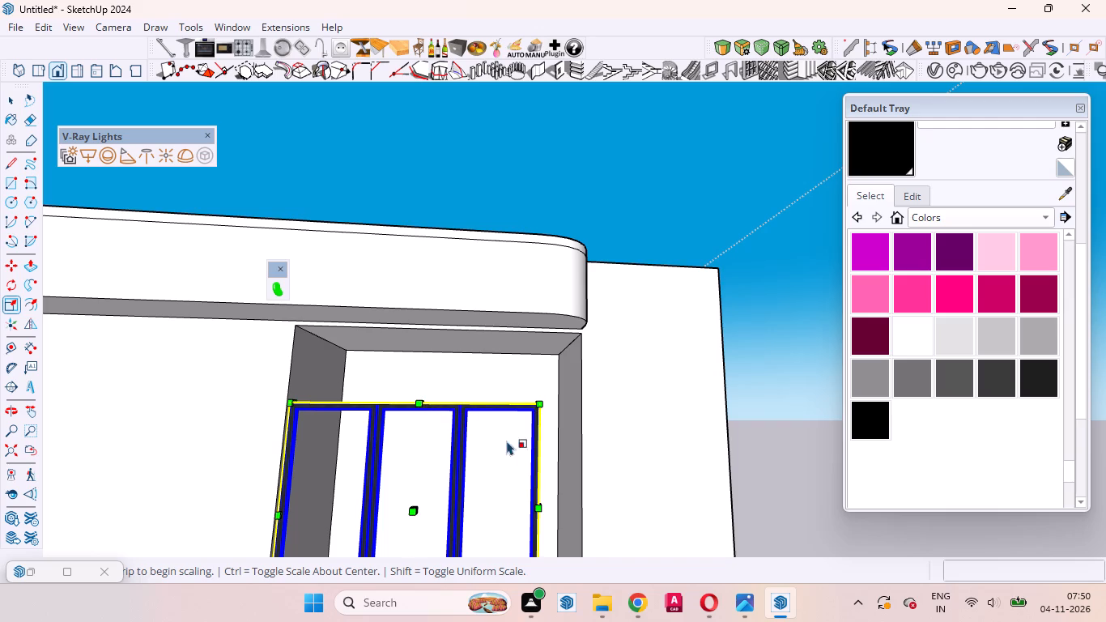
middle_click_drag(545, 507, 375, 524)
scroll(474, 513, "up", 4)
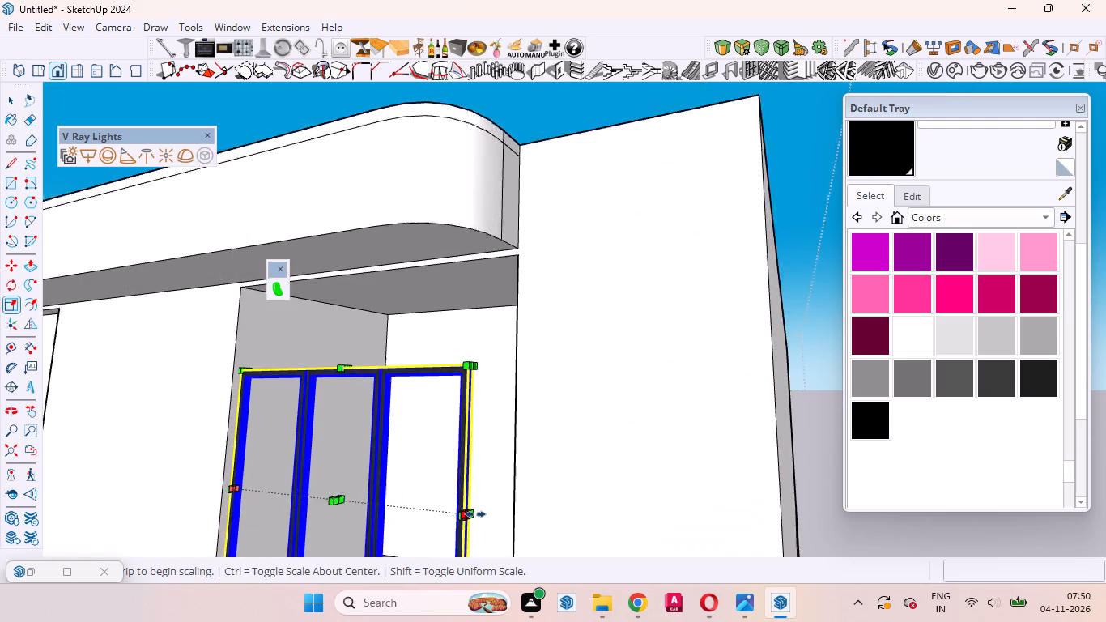
left_click(475, 514)
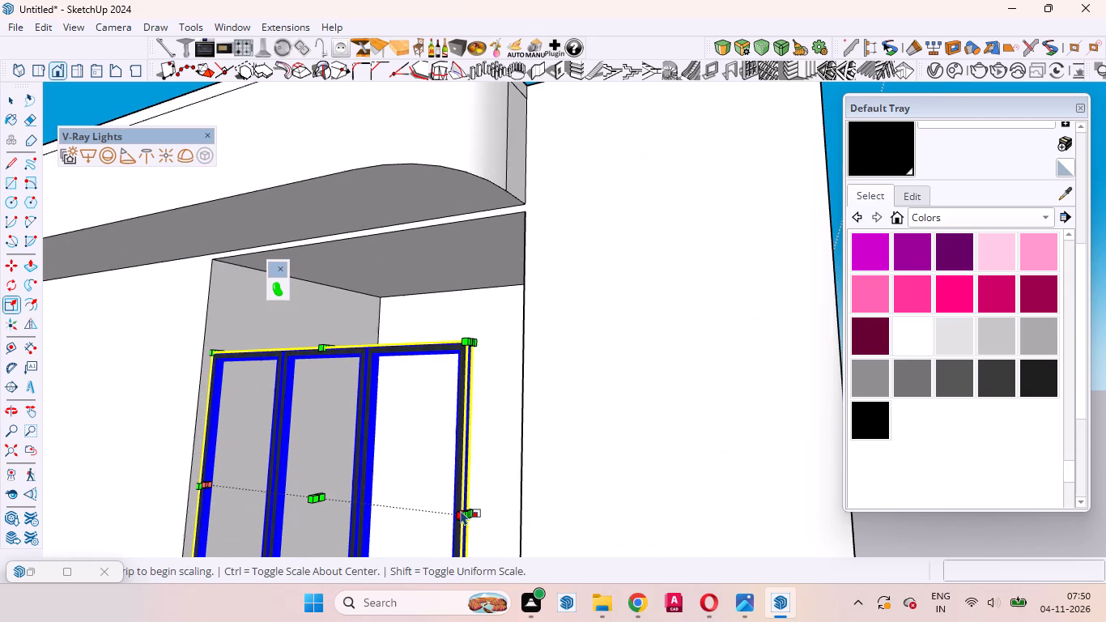
left_click(470, 510)
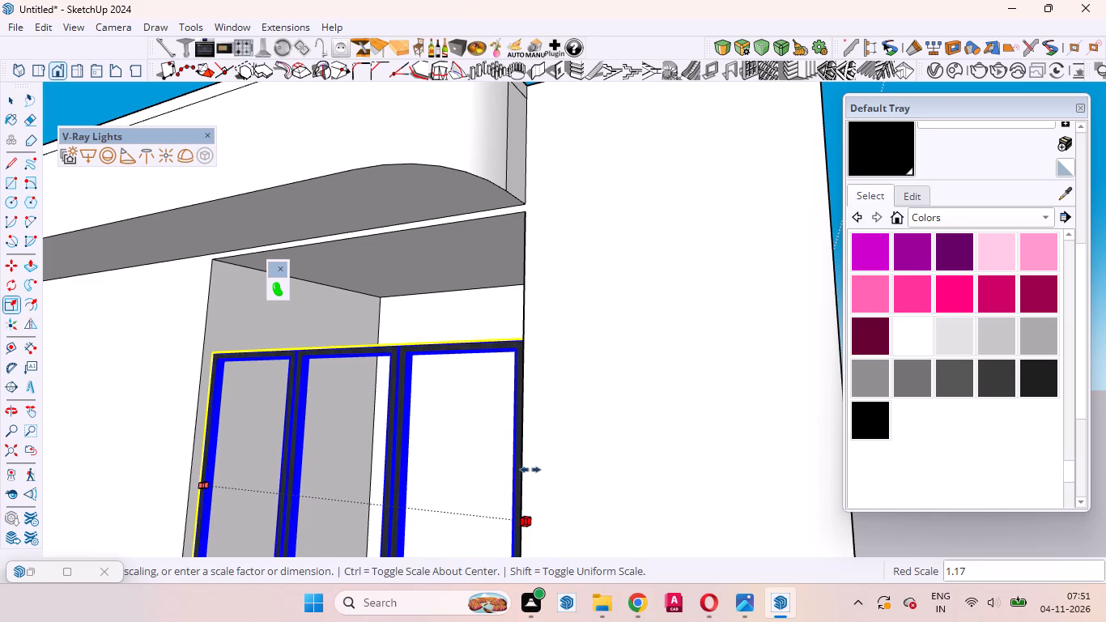
left_click(522, 315)
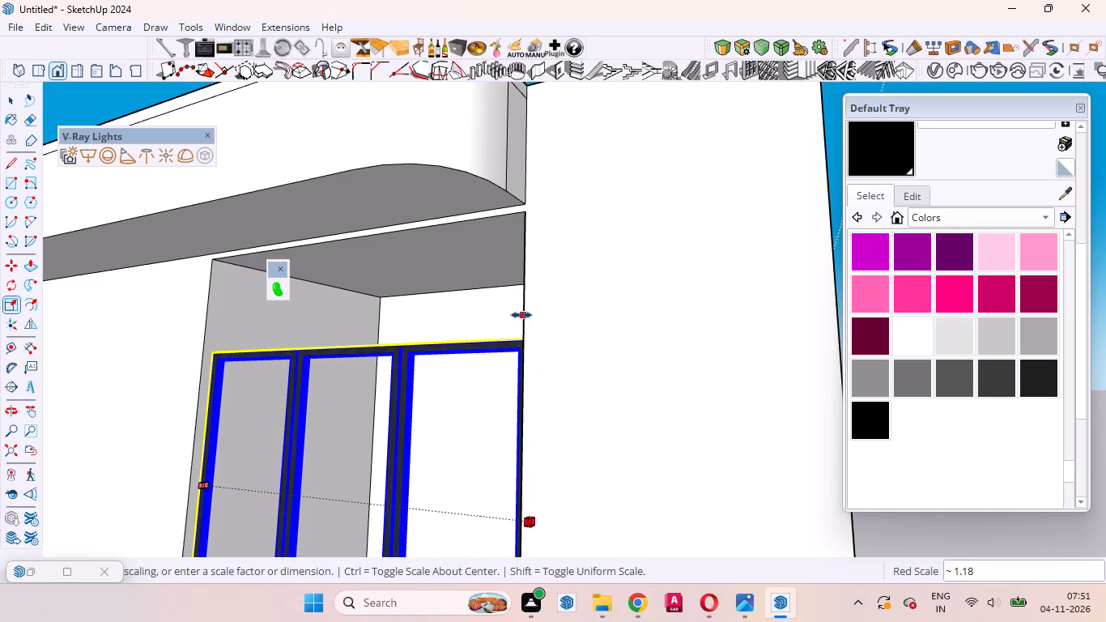
Scale the window's height by about 1.36 up to the top edge of the balcony opening and deselect it.
middle_click_drag(454, 371, 611, 405)
scroll(661, 373, "down", 5)
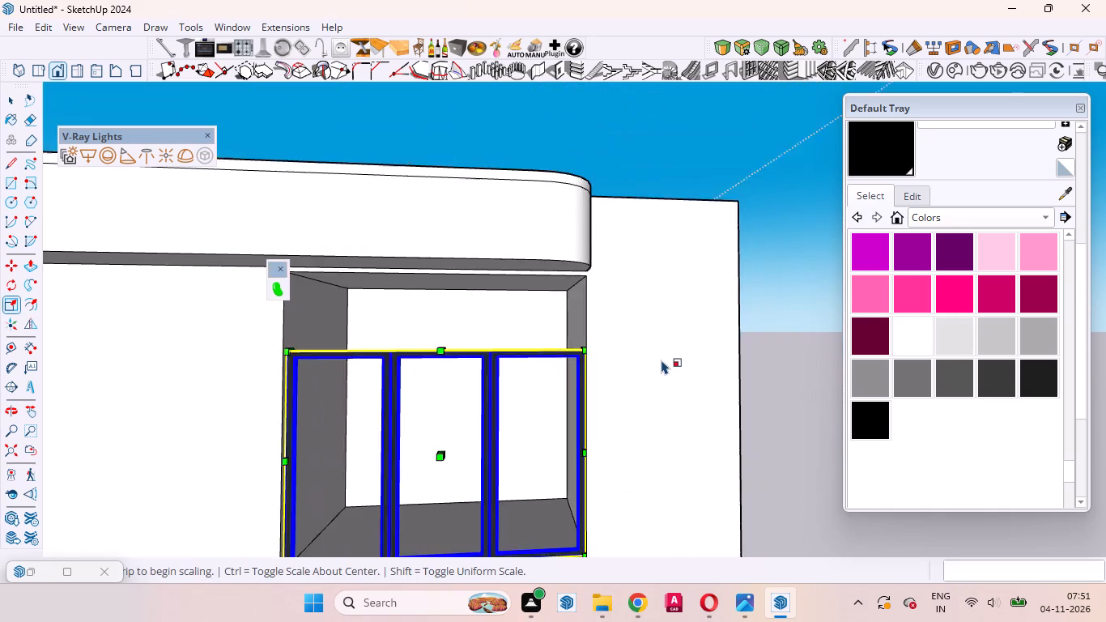
scroll(661, 360, "down", 7)
scroll(546, 327, "up", 9)
middle_click_drag(546, 377, 579, 405)
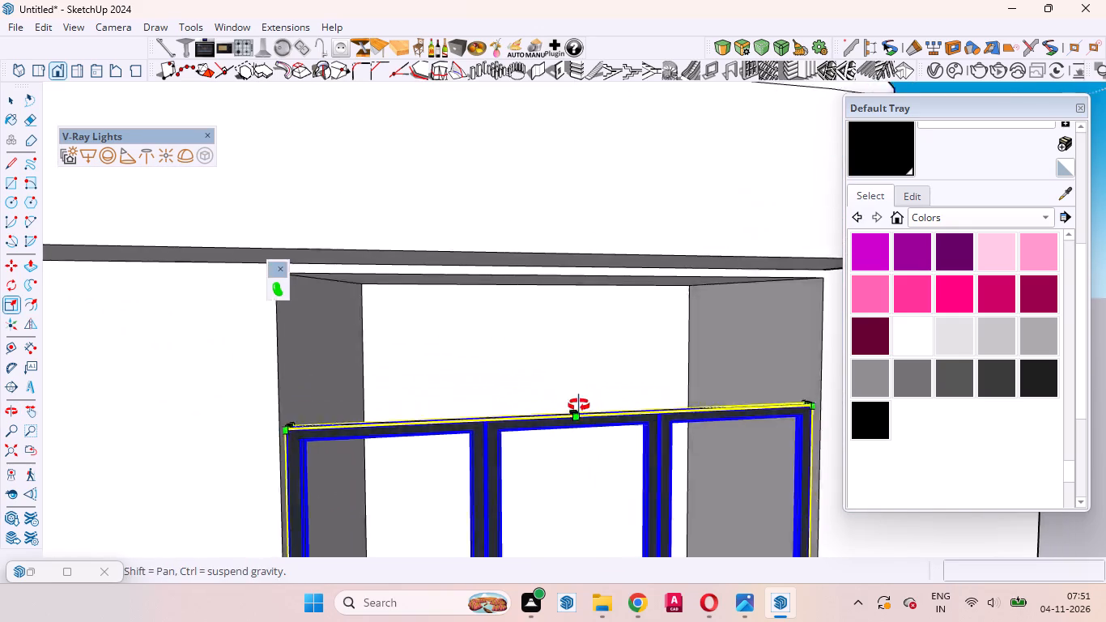
middle_click_drag(579, 405, 587, 410)
scroll(592, 422, "up", 9)
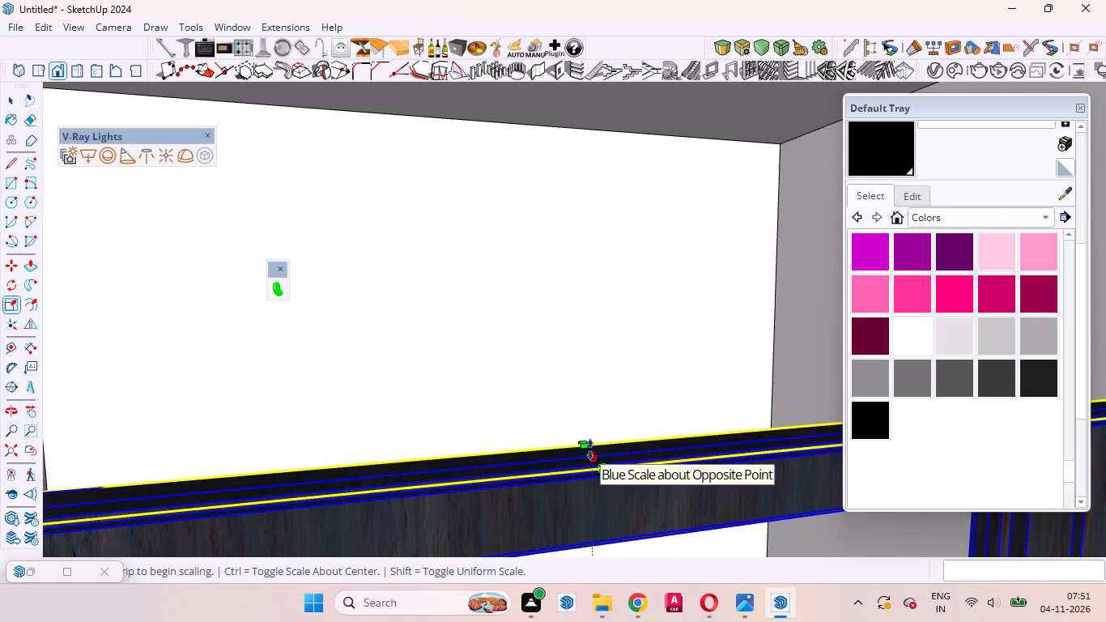
left_click(590, 449)
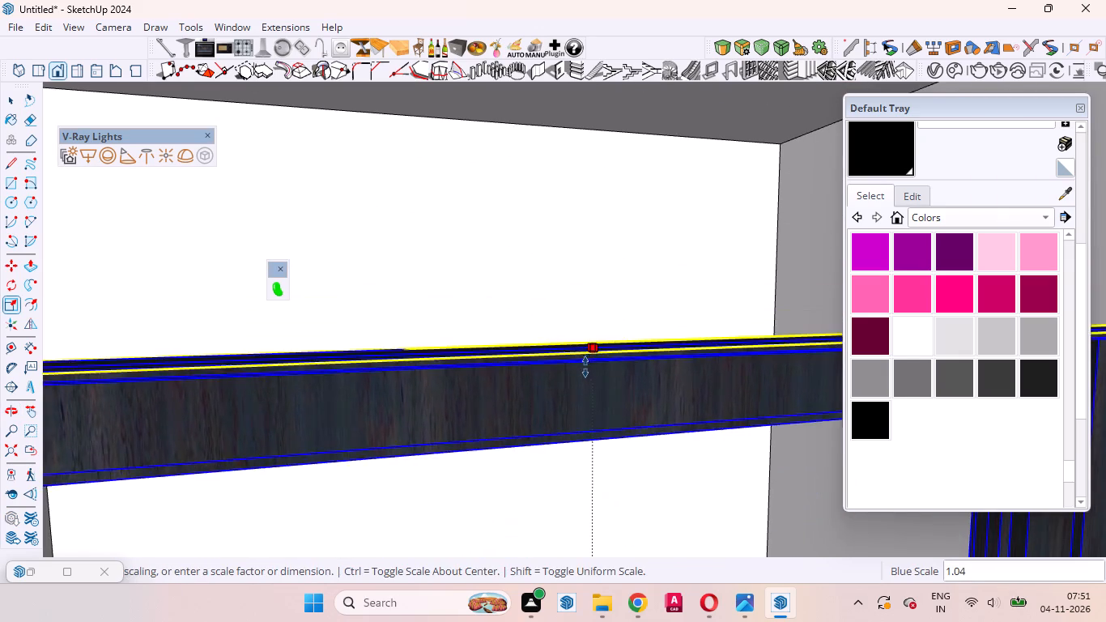
scroll(585, 368, "down", 20)
scroll(585, 368, "down", 4)
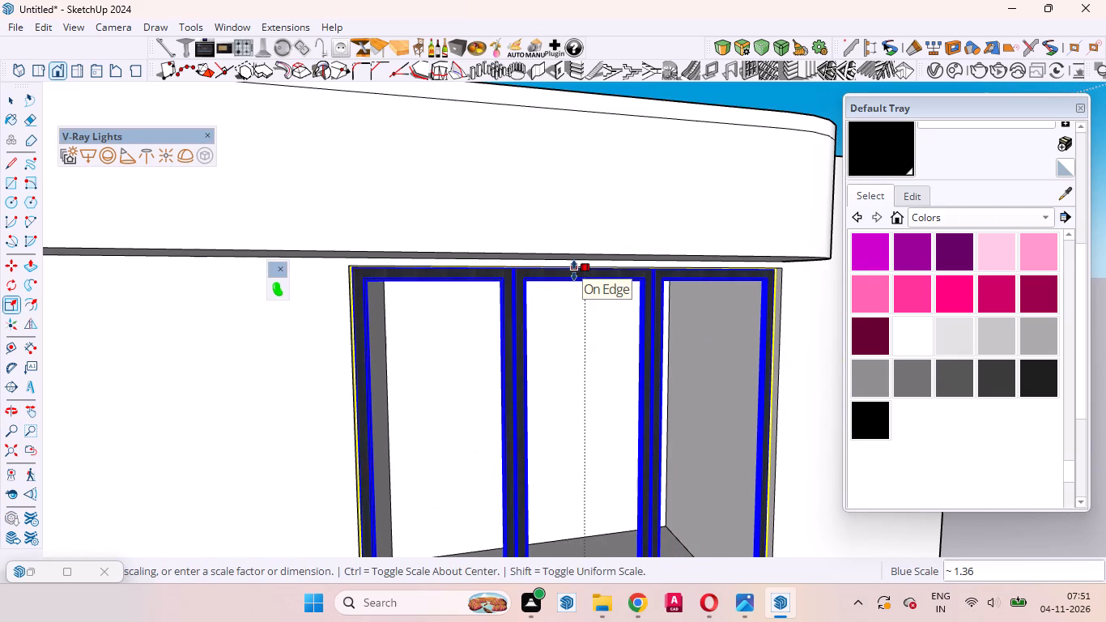
left_click(574, 271)
scroll(543, 343, "down", 10)
scroll(562, 305, "up", 4)
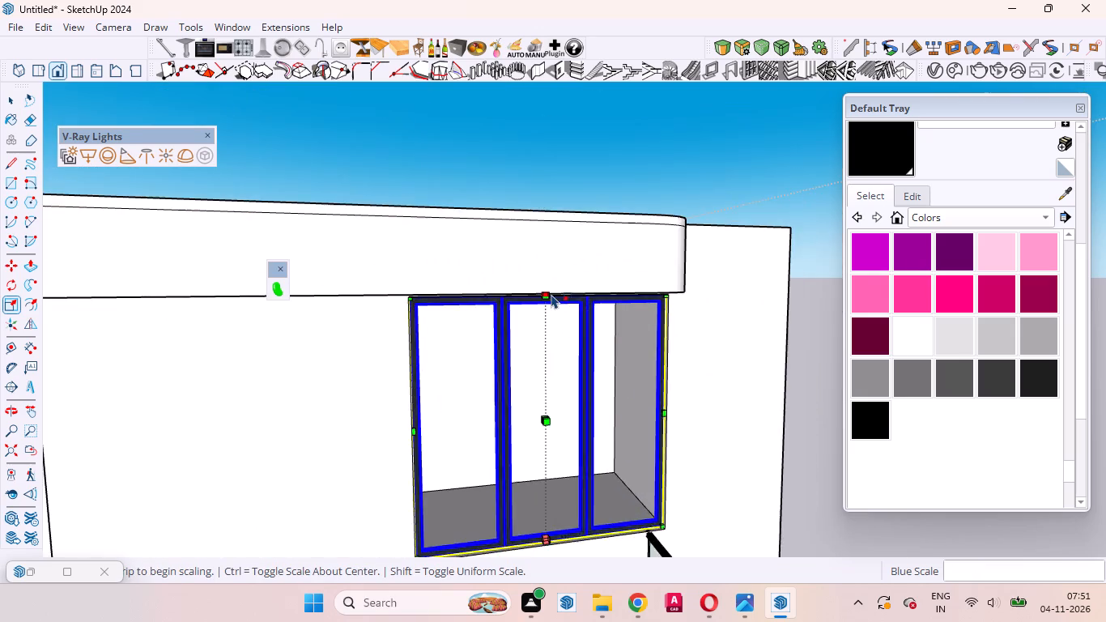
scroll(551, 294, "up", 20)
middle_click_drag(533, 335, 373, 342)
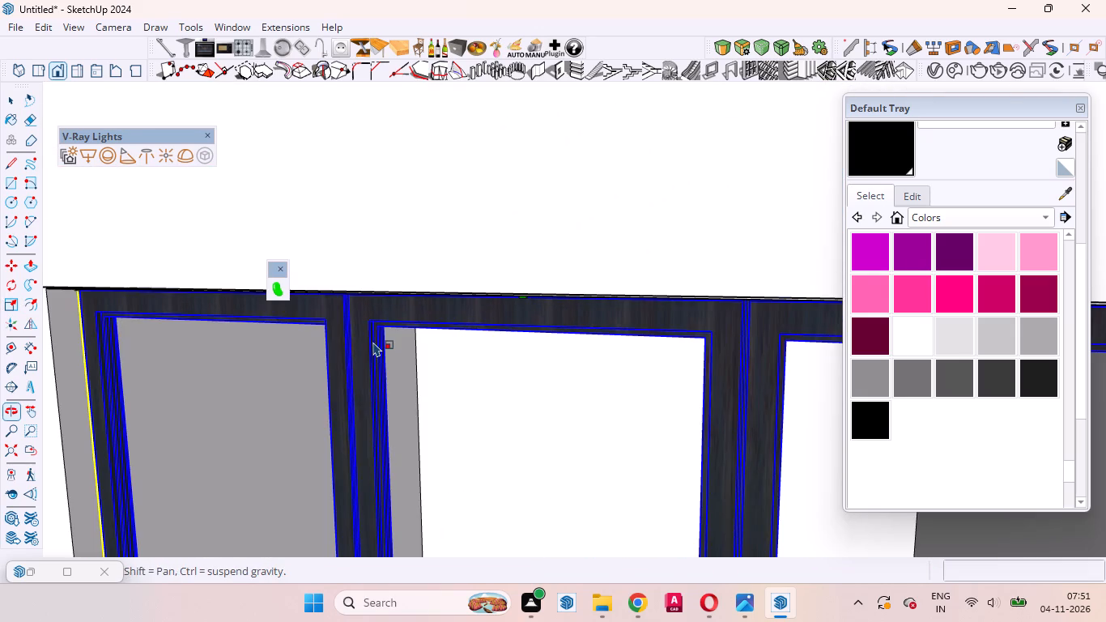
scroll(457, 332, "down", 20)
scroll(457, 332, "down", 8)
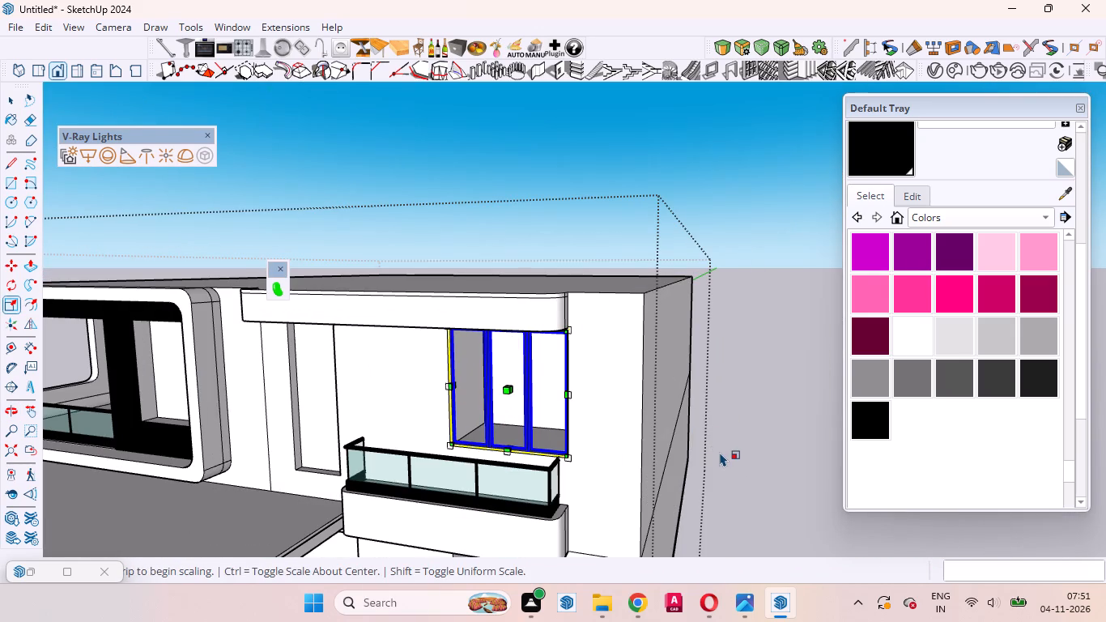
key("space")
left_click(703, 460)
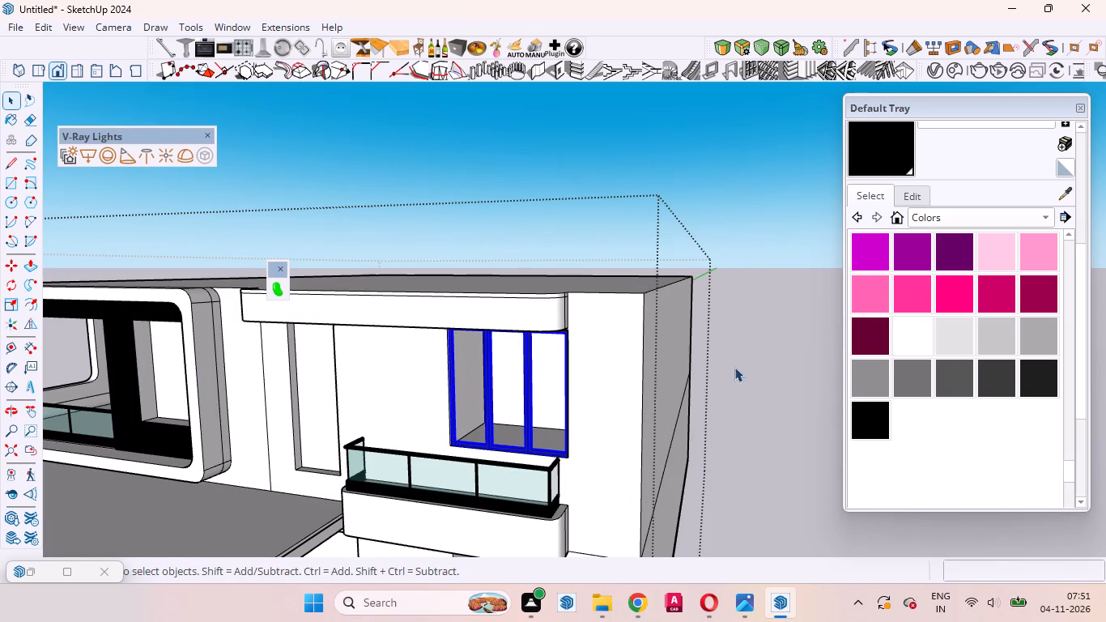
left_click(747, 391)
Copy the three-pane balcony window about 10' 3/8" down, from its opening's upper corner to the matching corner of the ground-floor opening below.
scroll(619, 393, "down", 4)
scroll(682, 330, "down", 3)
scroll(516, 405, "down", 5)
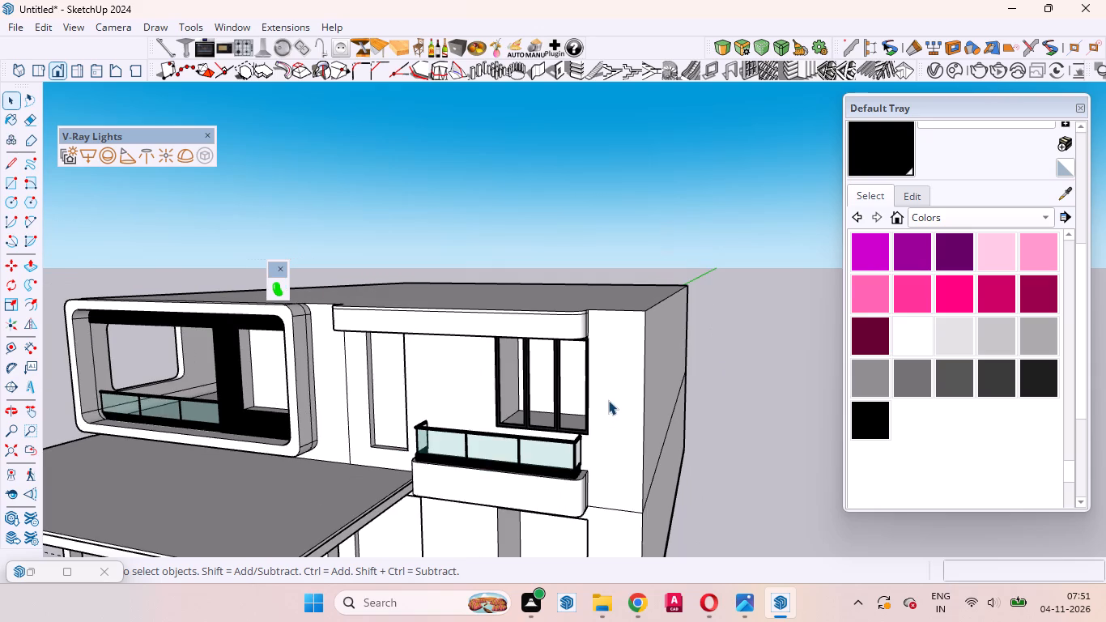
scroll(607, 443, "down", 10)
middle_click_drag(572, 469, 660, 394)
scroll(659, 409, "up", 14)
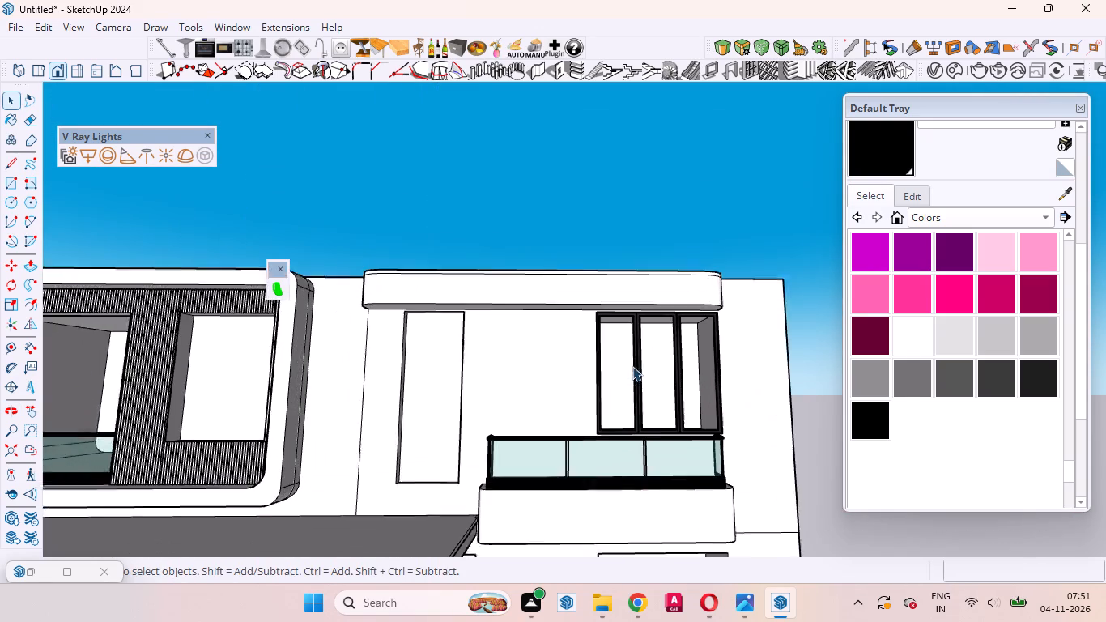
left_click(639, 347)
double_click(637, 333)
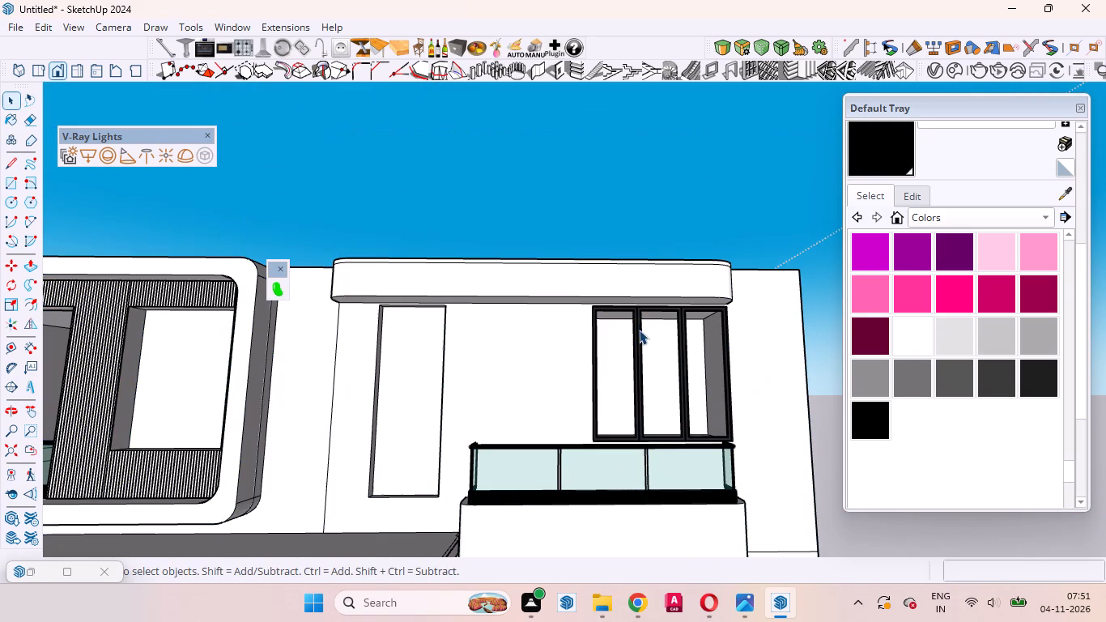
left_click(640, 327)
key("m")
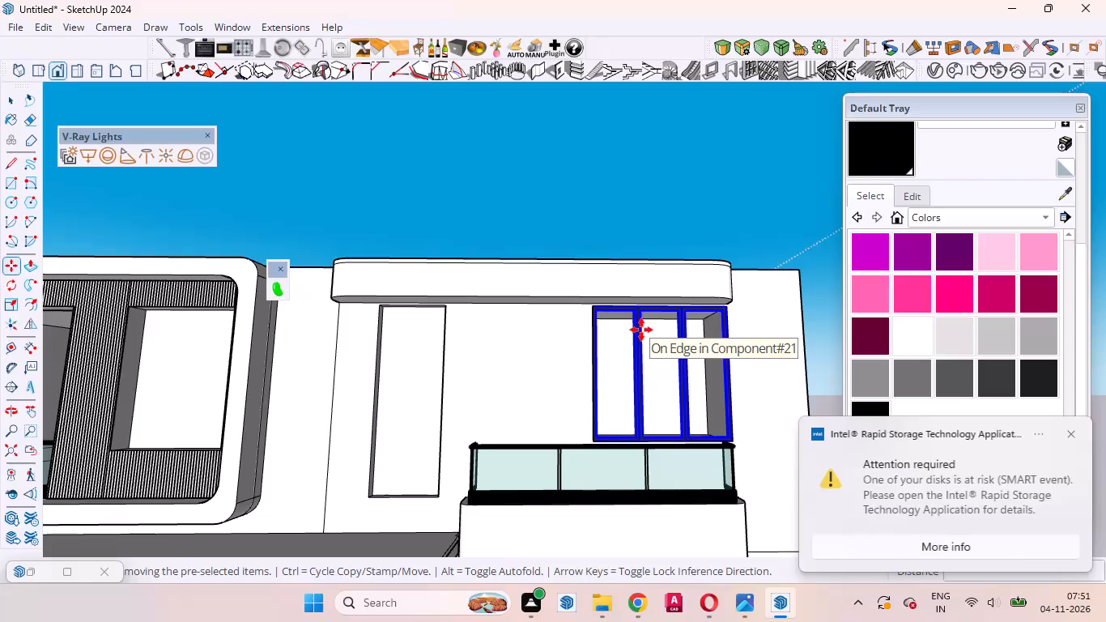
scroll(573, 351, "up", 4)
scroll(613, 296, "up", 4)
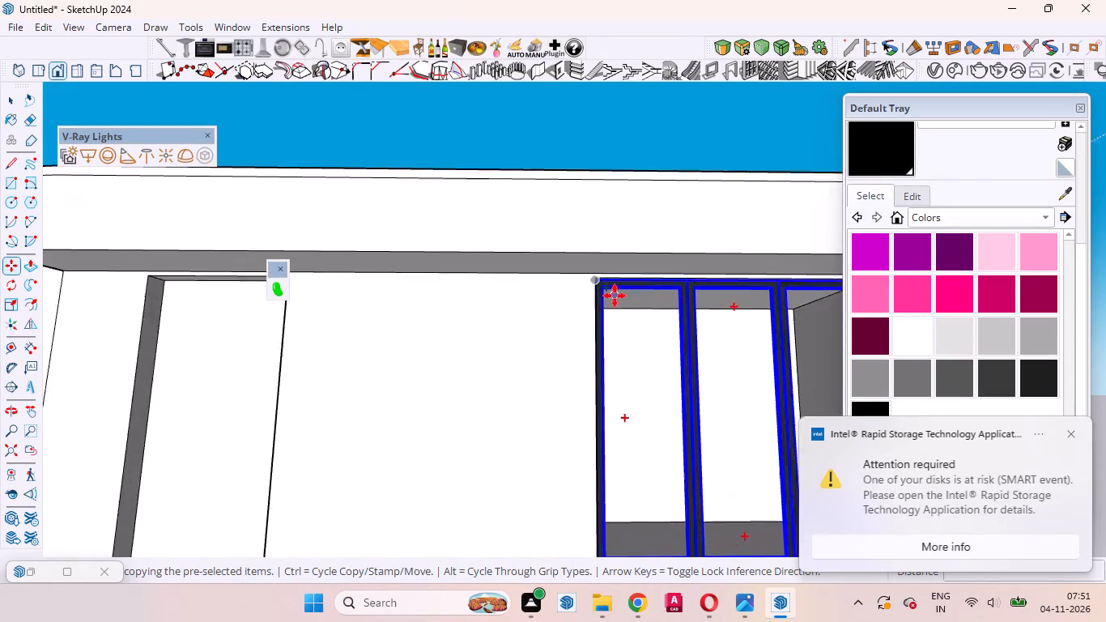
scroll(615, 296, "up", 17)
scroll(536, 263, "up", 7)
middle_click_drag(580, 300, 463, 314)
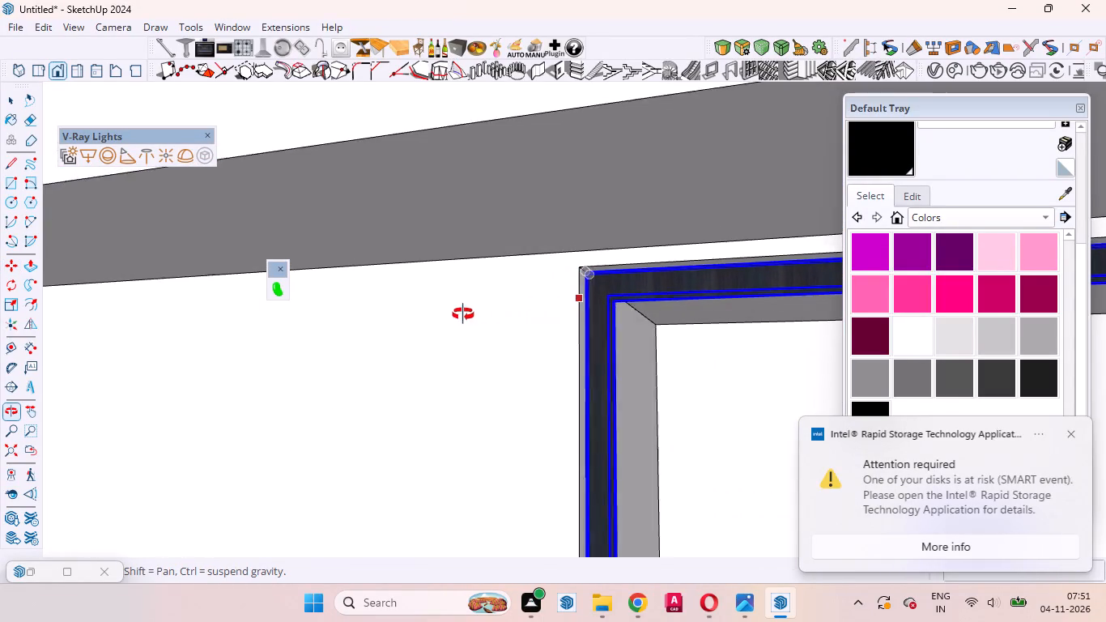
middle_click_drag(463, 314, 318, 351)
scroll(318, 351, "up", 1)
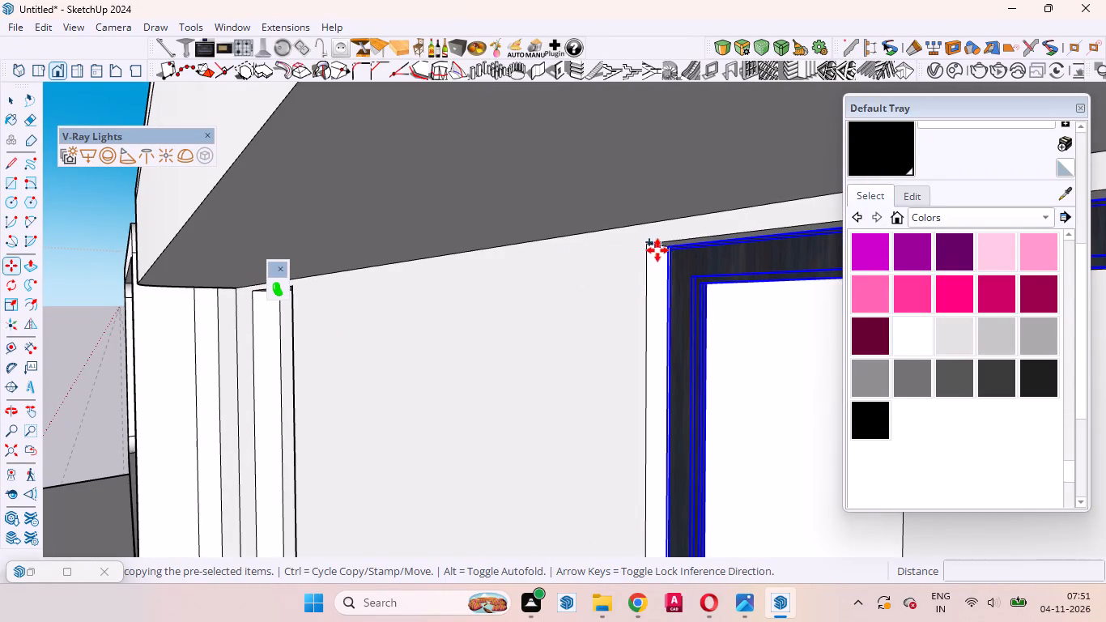
left_click(646, 247)
scroll(617, 527, "down", 20)
scroll(617, 527, "down", 17)
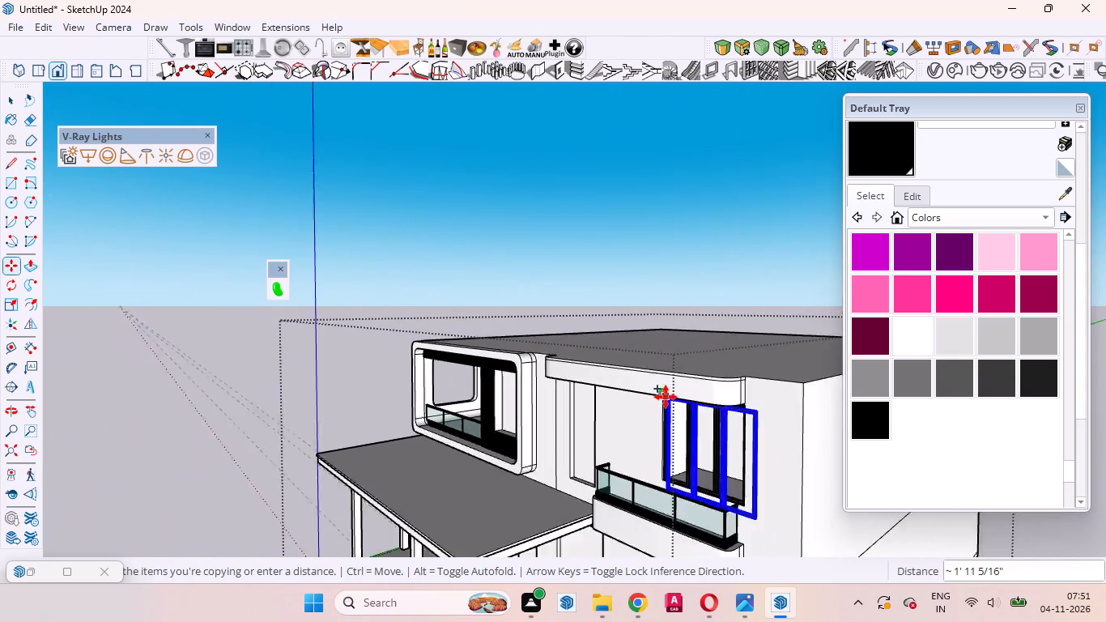
scroll(666, 397, "down", 7)
scroll(670, 466, "up", 18)
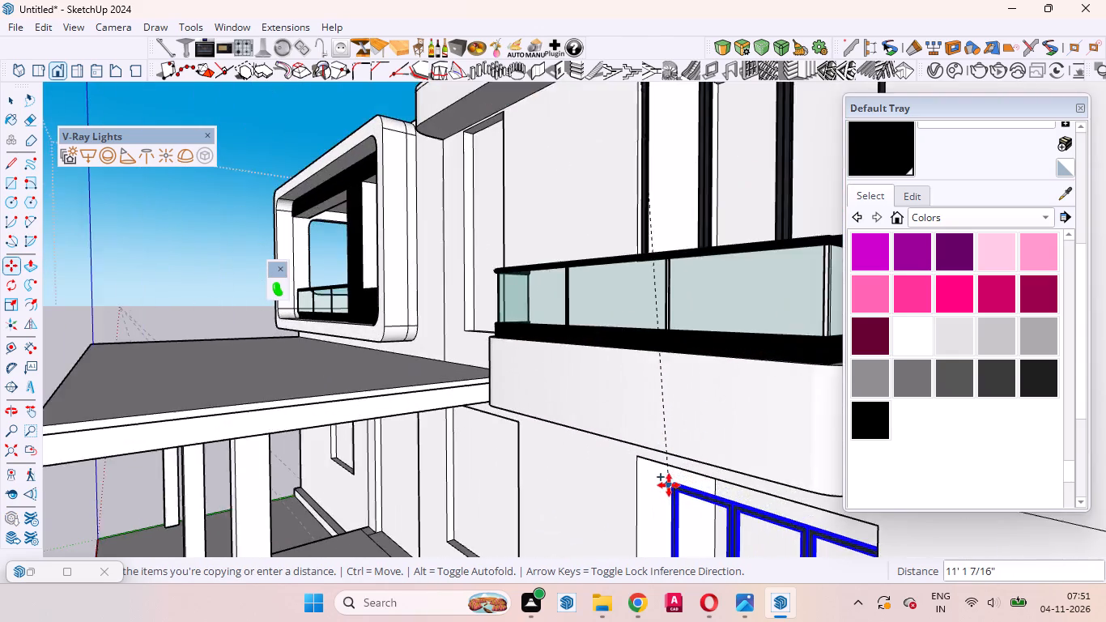
scroll(669, 485, "up", 4)
left_click(619, 441)
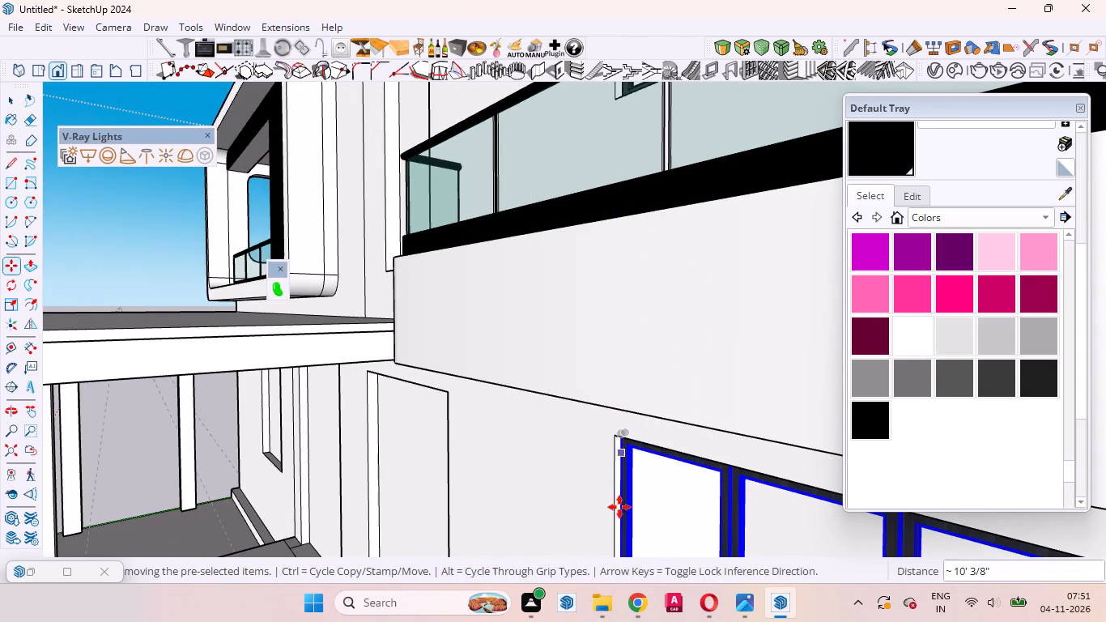
Scale the copied ground-floor window's height by about 1.06 down to the opening's bottom edge and deselect it.
scroll(661, 407, "down", 15)
middle_click_drag(661, 444, 729, 454)
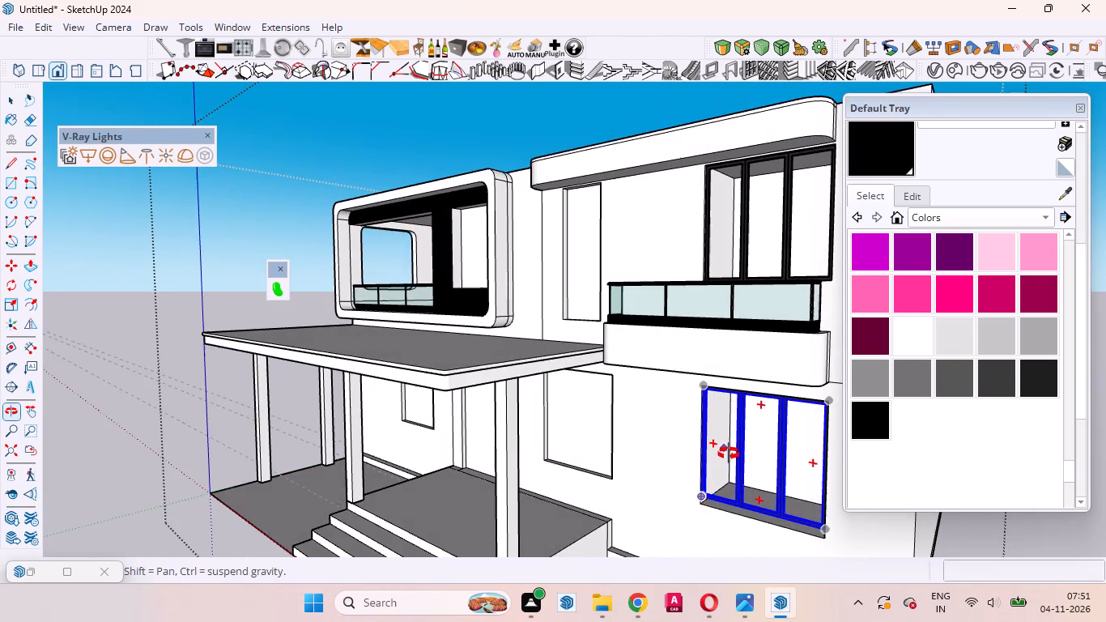
middle_click_drag(729, 454, 742, 453)
scroll(632, 478, "down", 5)
scroll(717, 496, "up", 7)
middle_click_drag(744, 535, 769, 528)
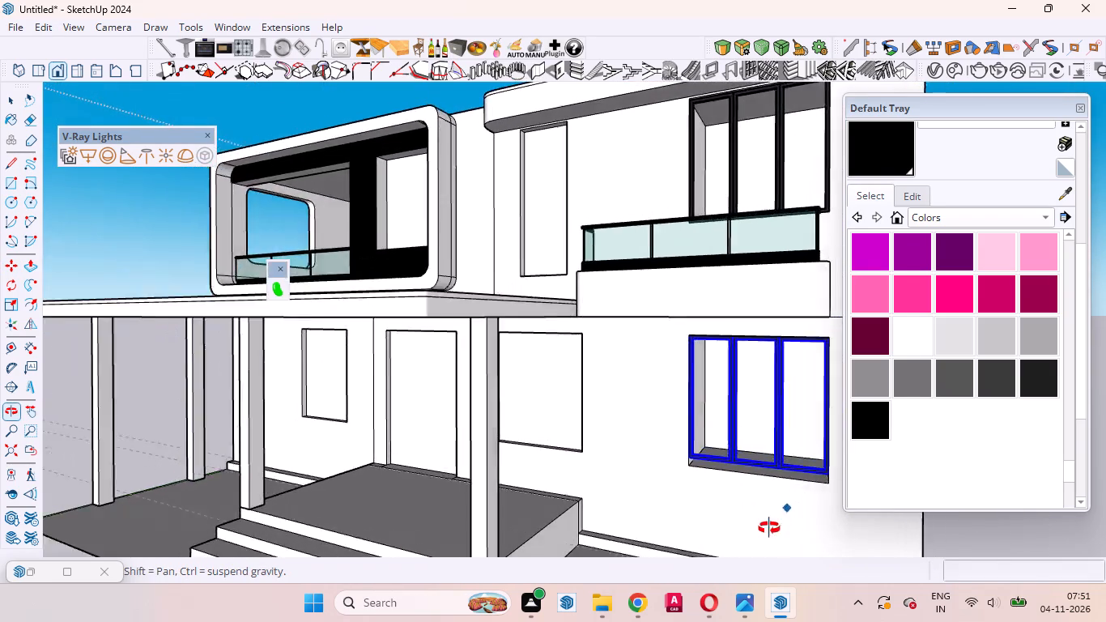
middle_click_drag(769, 528, 645, 529)
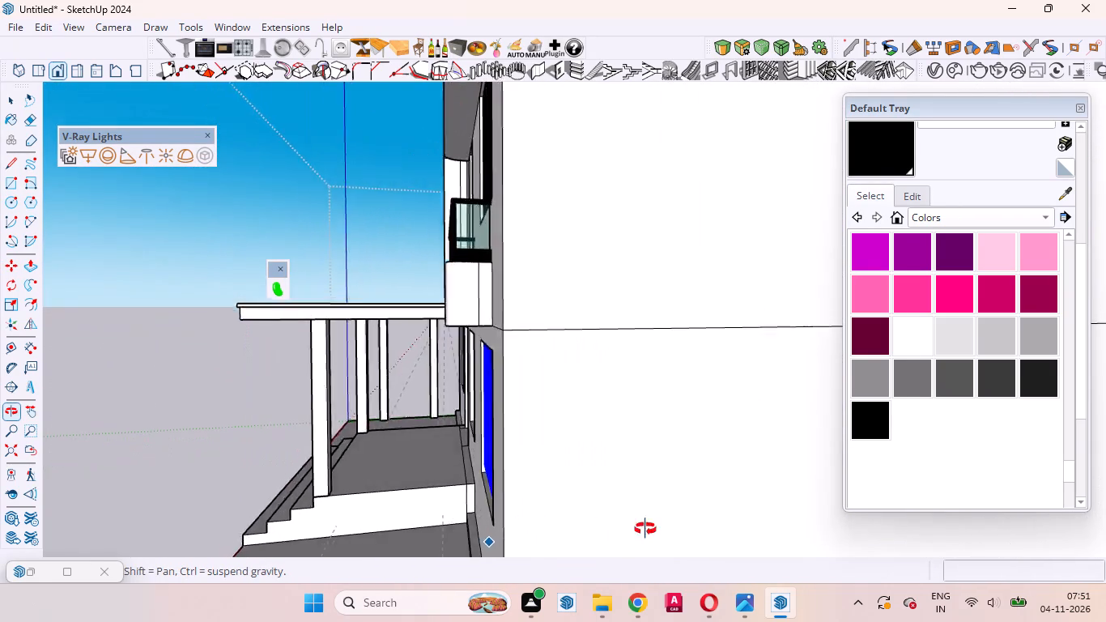
middle_click_drag(645, 529, 940, 601)
scroll(475, 236, "down", 5)
scroll(644, 253, "up", 6)
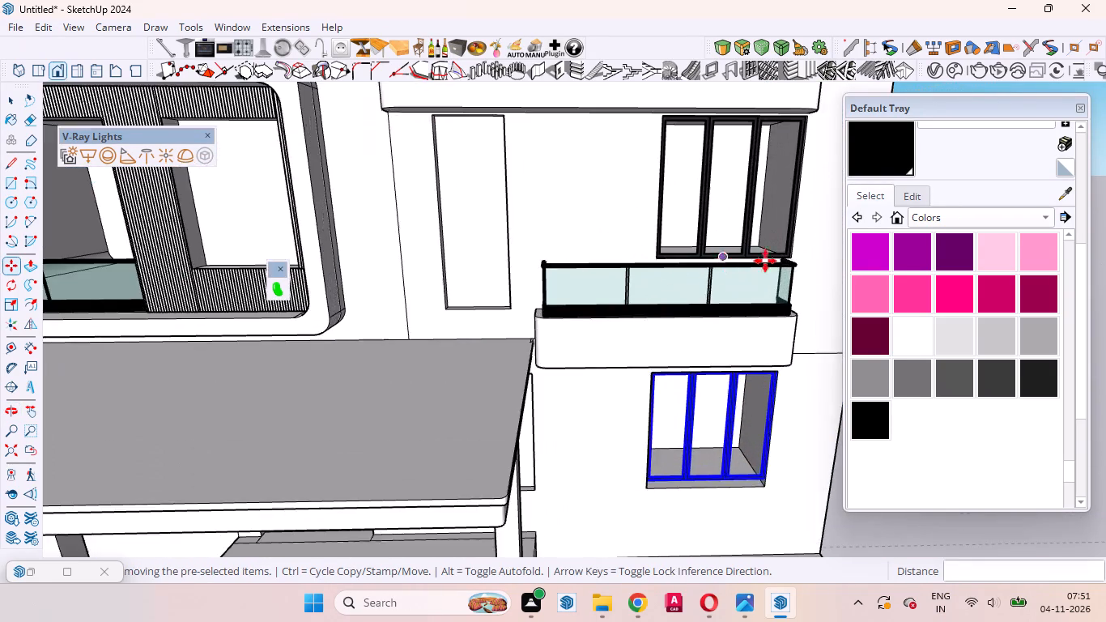
scroll(765, 261, "up", 20)
scroll(635, 296, "down", 13)
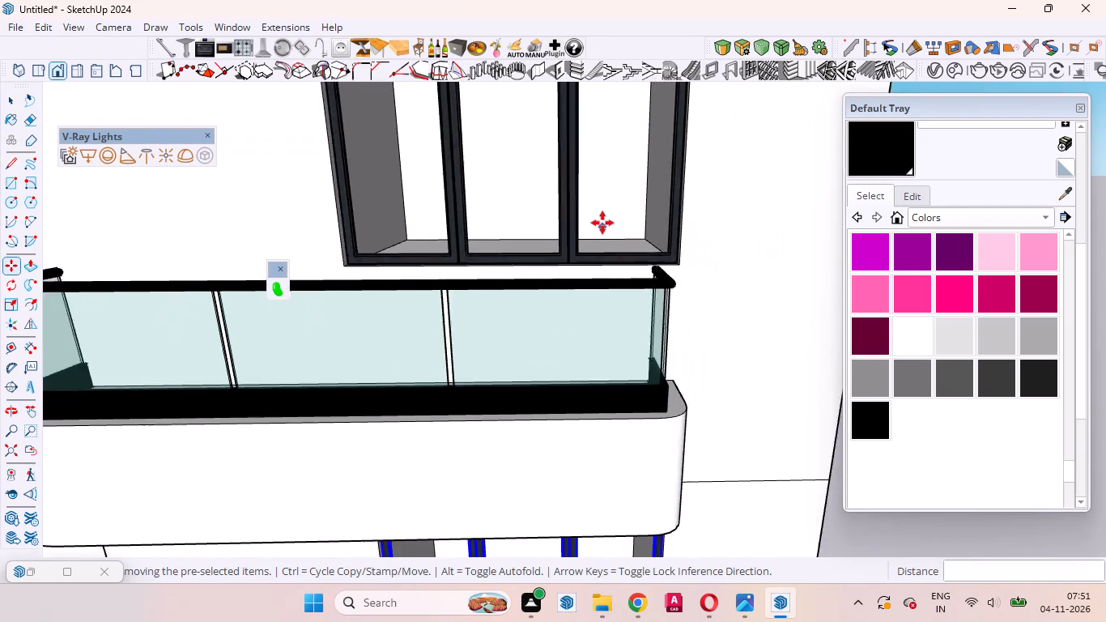
scroll(602, 223, "down", 10)
scroll(647, 438, "up", 6)
scroll(583, 497, "up", 9)
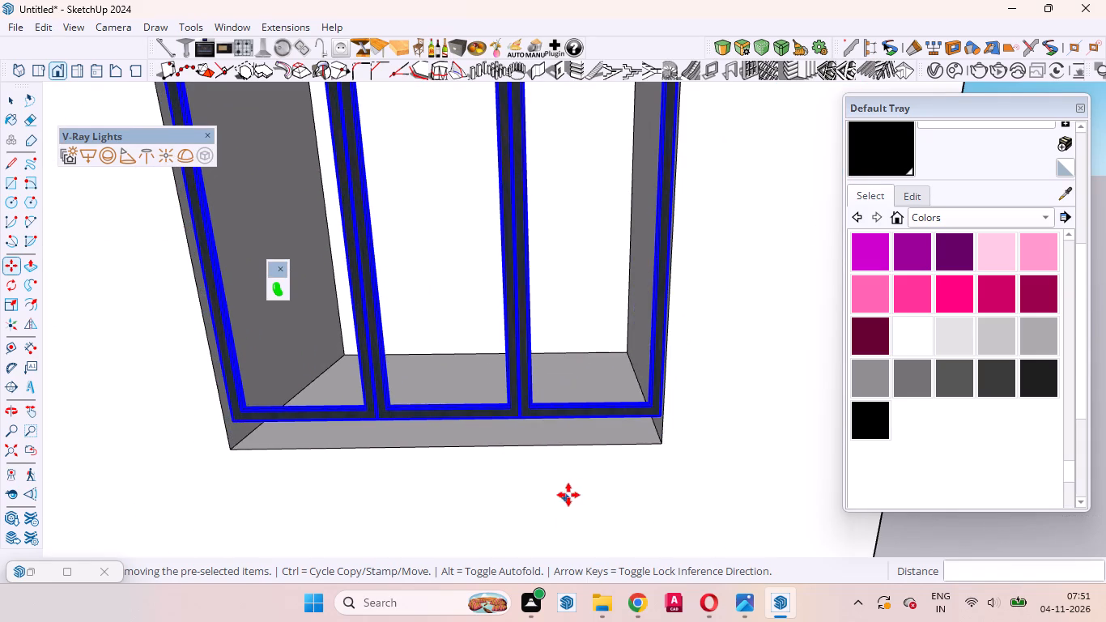
middle_click_drag(568, 495, 643, 342)
scroll(644, 350, "up", 1)
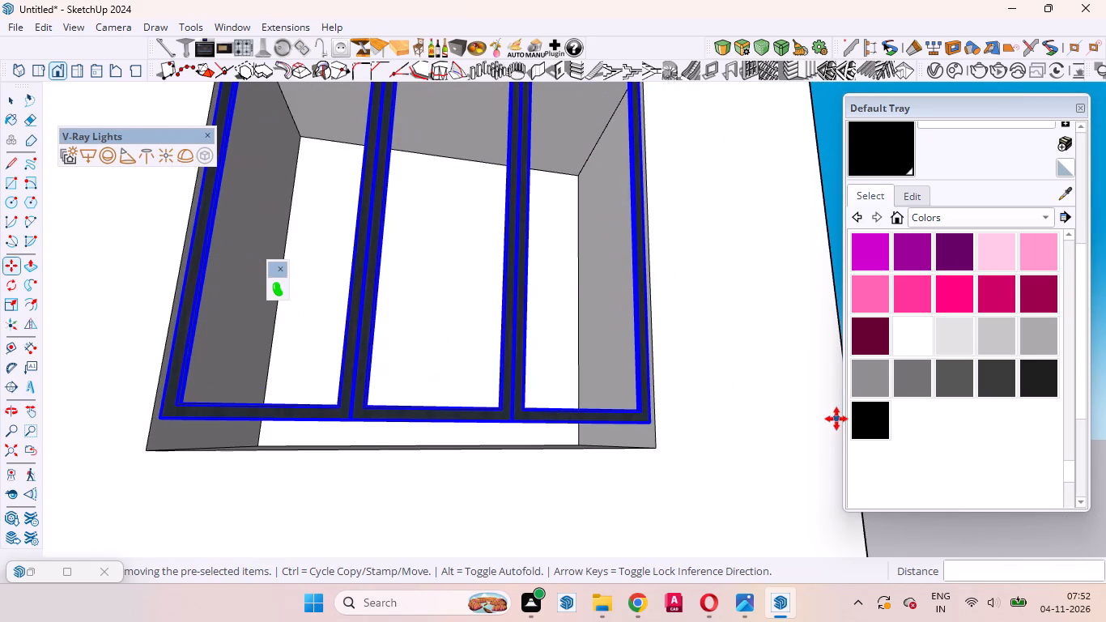
key("space")
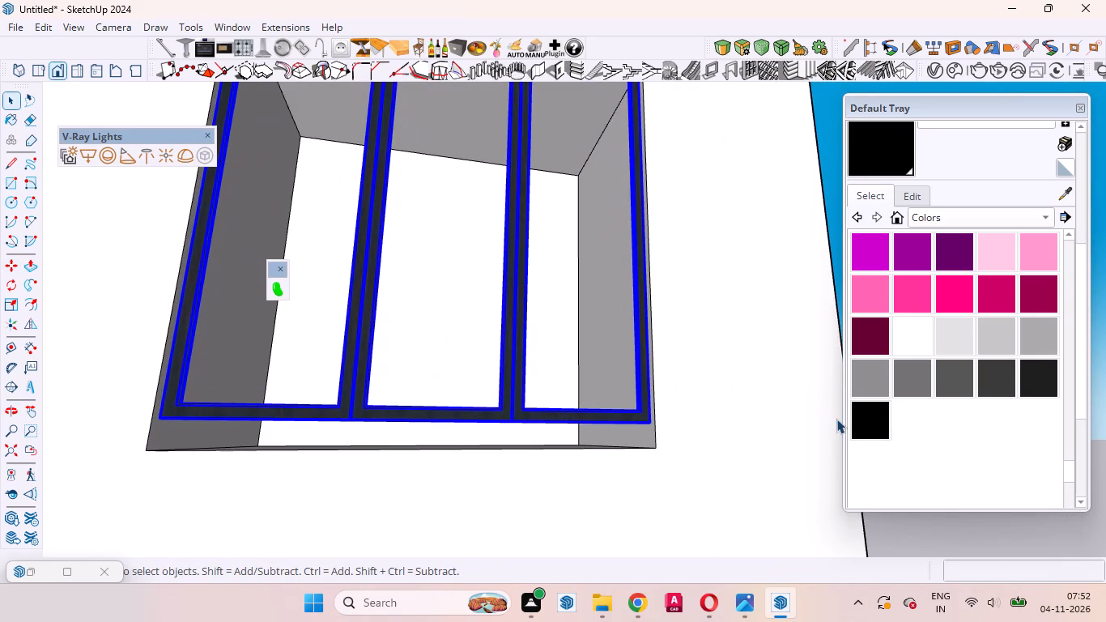
key("s")
scroll(587, 379, "down", 11)
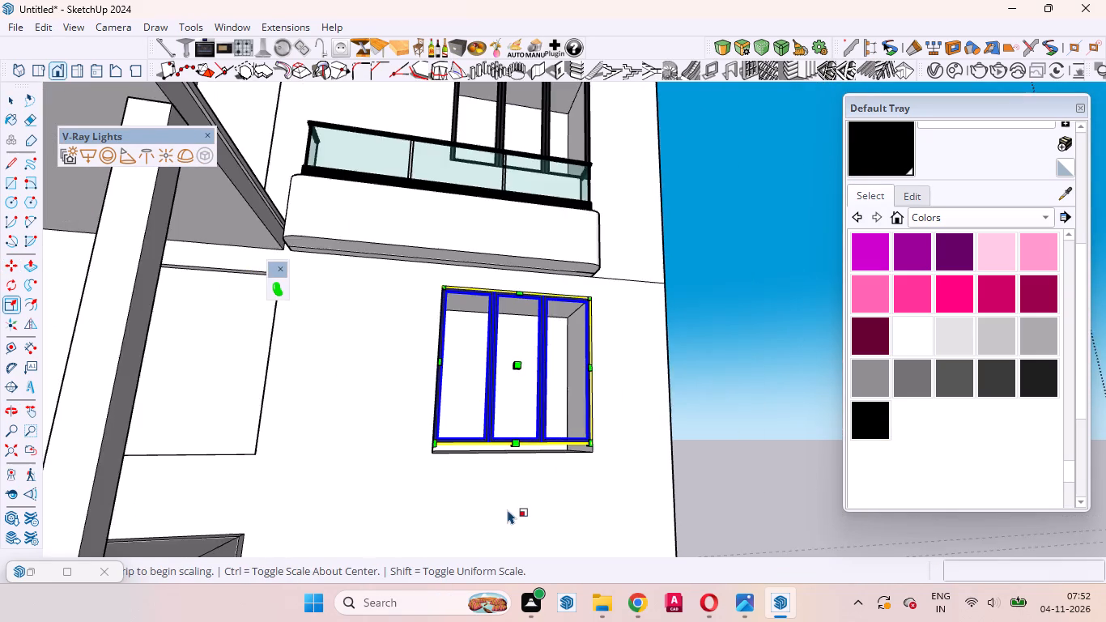
scroll(499, 509, "down", 4)
scroll(521, 493, "up", 20)
scroll(521, 493, "up", 1)
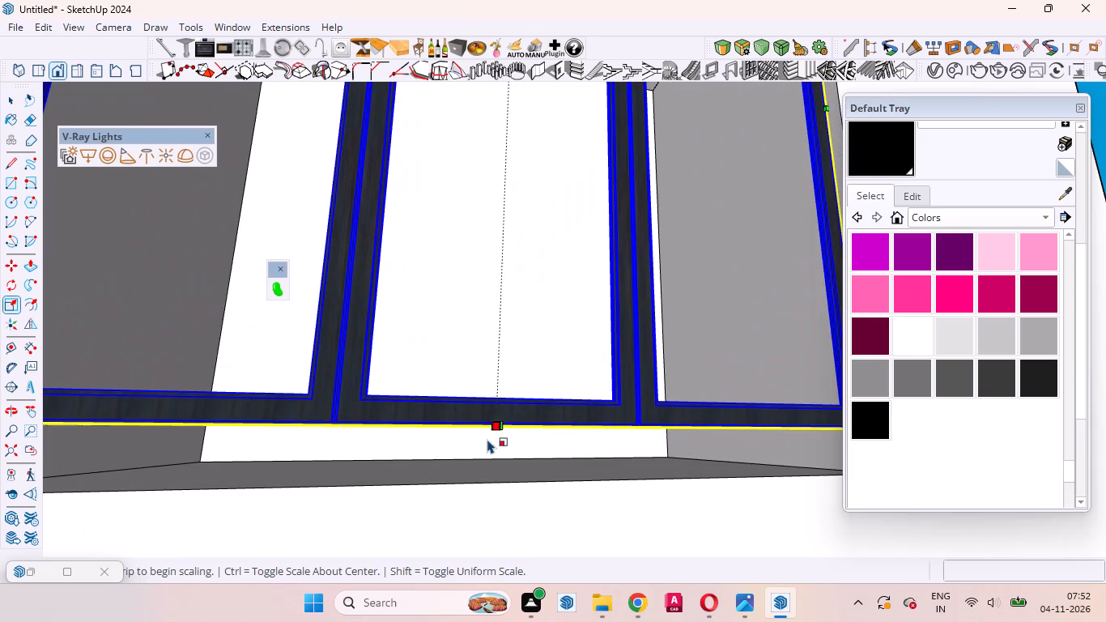
scroll(493, 423, "up", 9)
middle_click_drag(499, 440, 505, 409)
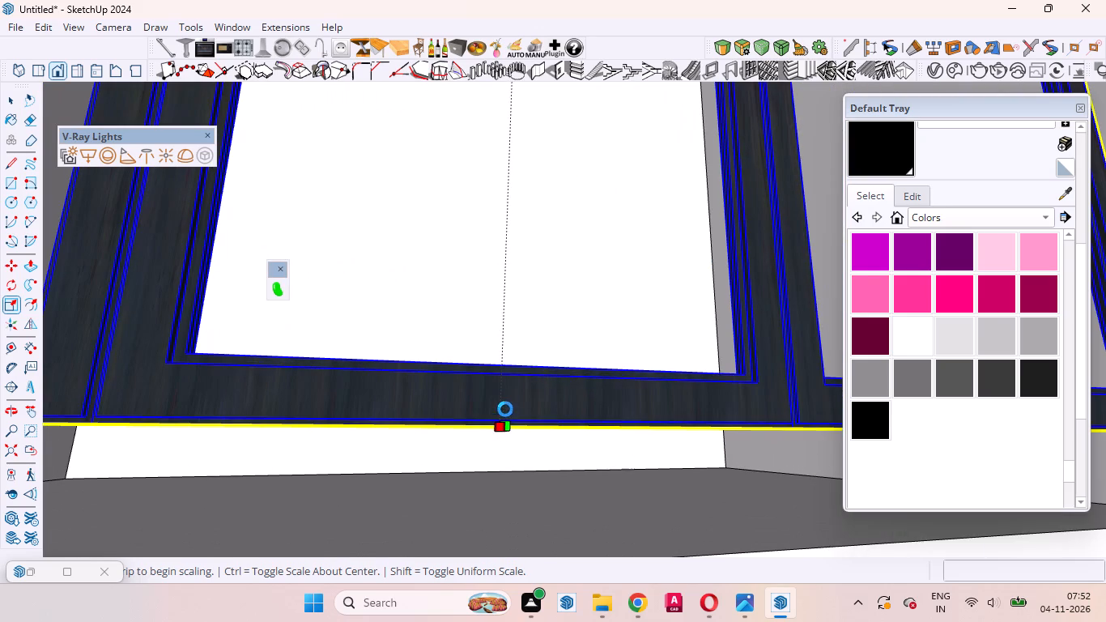
middle_click_drag(505, 409, 513, 382)
scroll(511, 441, "up", 7)
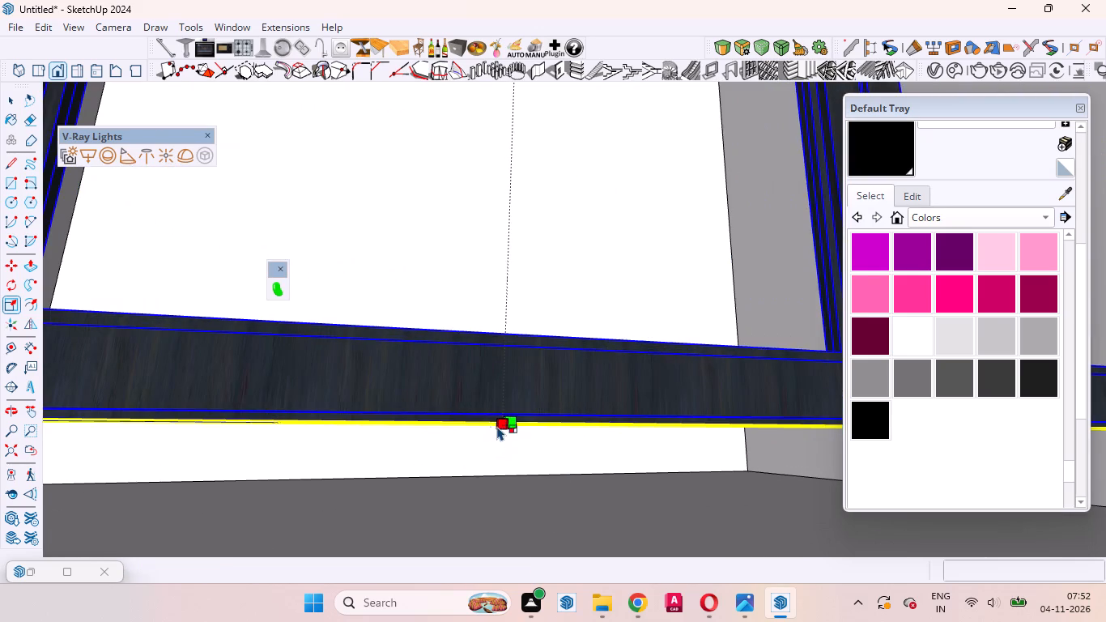
scroll(504, 449, "down", 2)
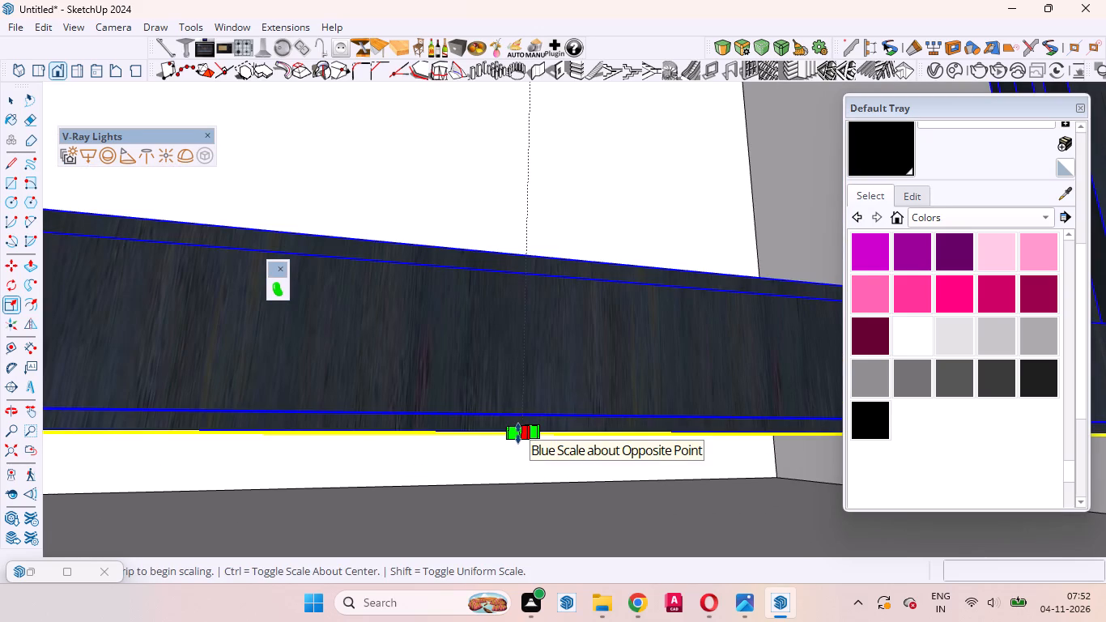
left_click(518, 433)
scroll(510, 492, "down", 8)
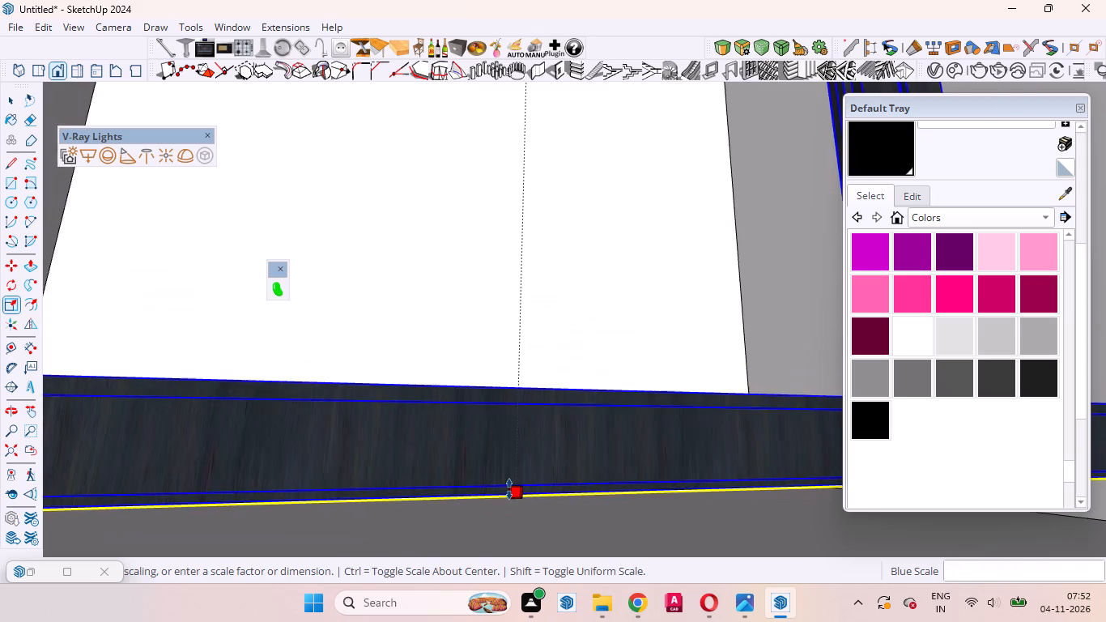
scroll(509, 489, "down", 18)
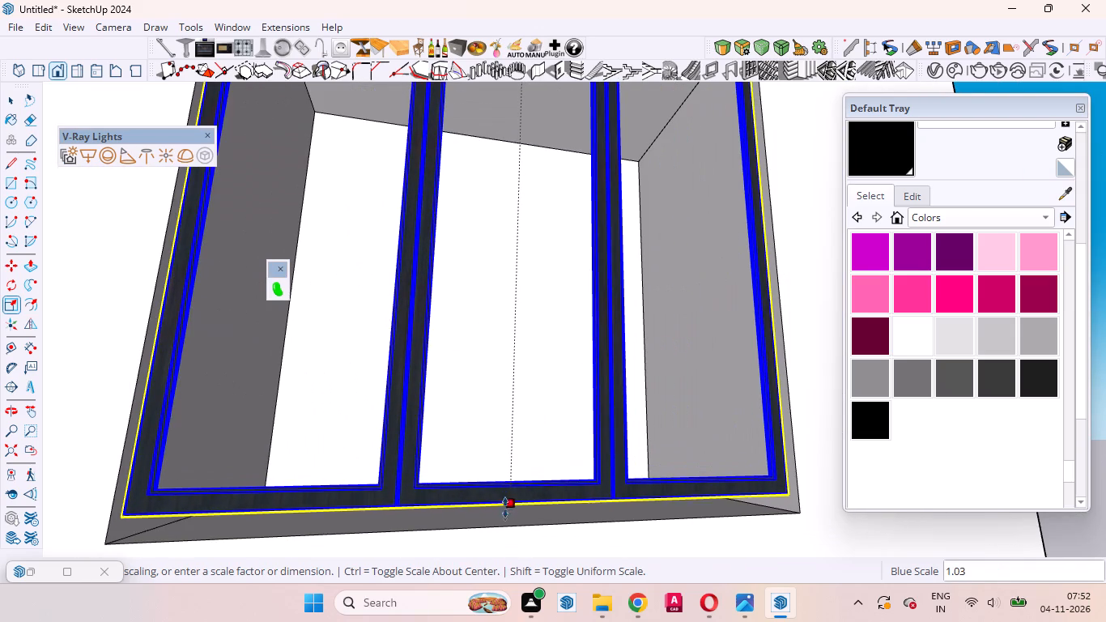
left_click(505, 525)
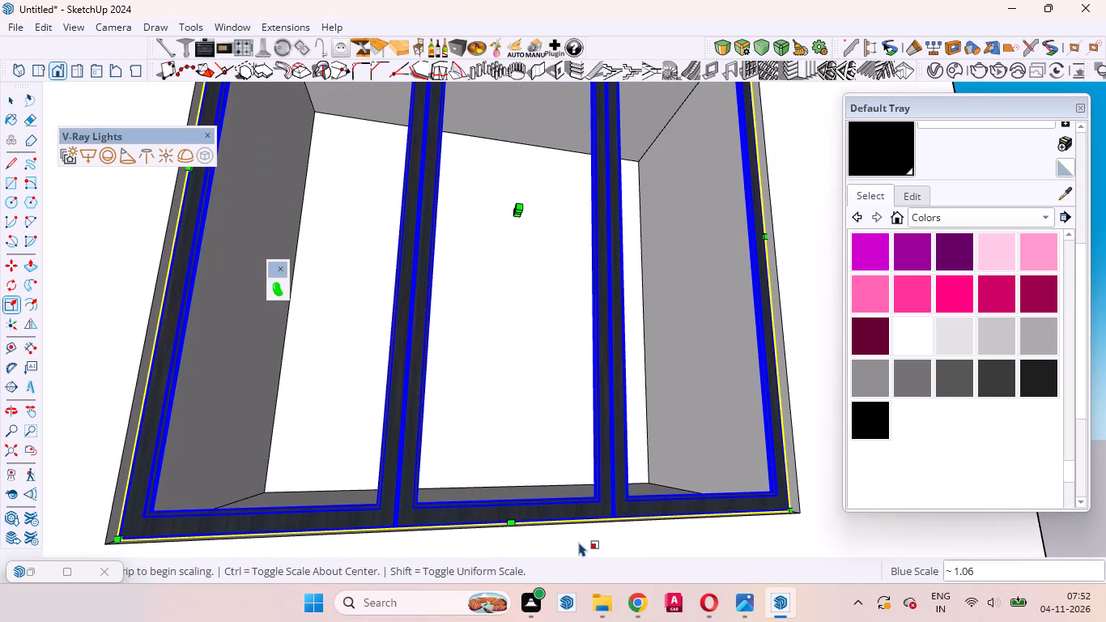
scroll(517, 520, "up", 11)
middle_click_drag(503, 553, 652, 591)
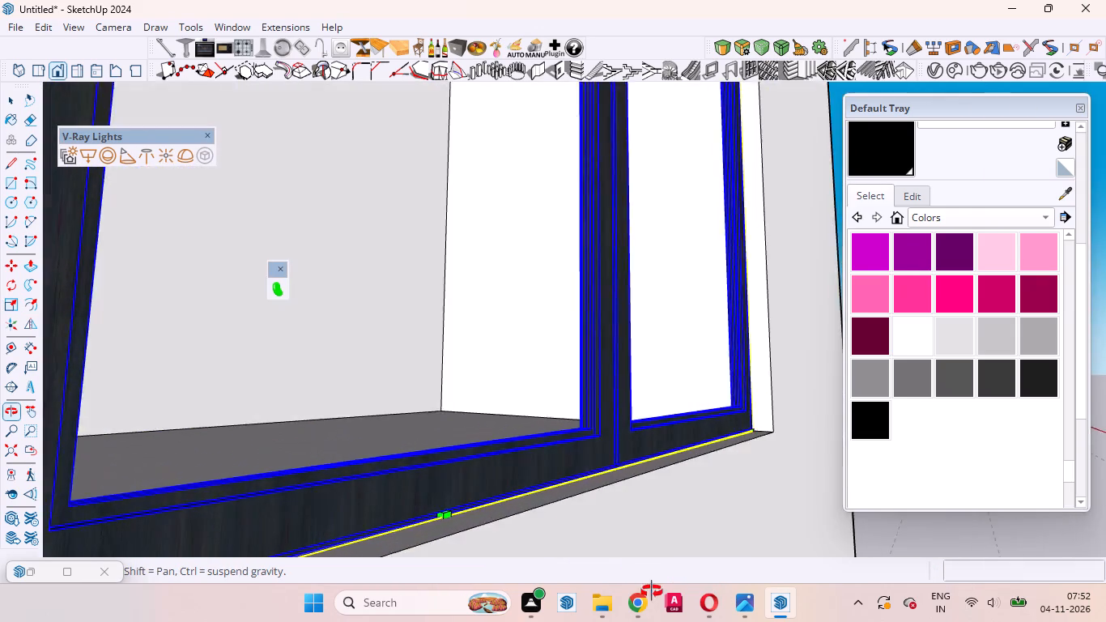
middle_click_drag(652, 591, 549, 572)
key("space")
scroll(611, 500, "down", 2)
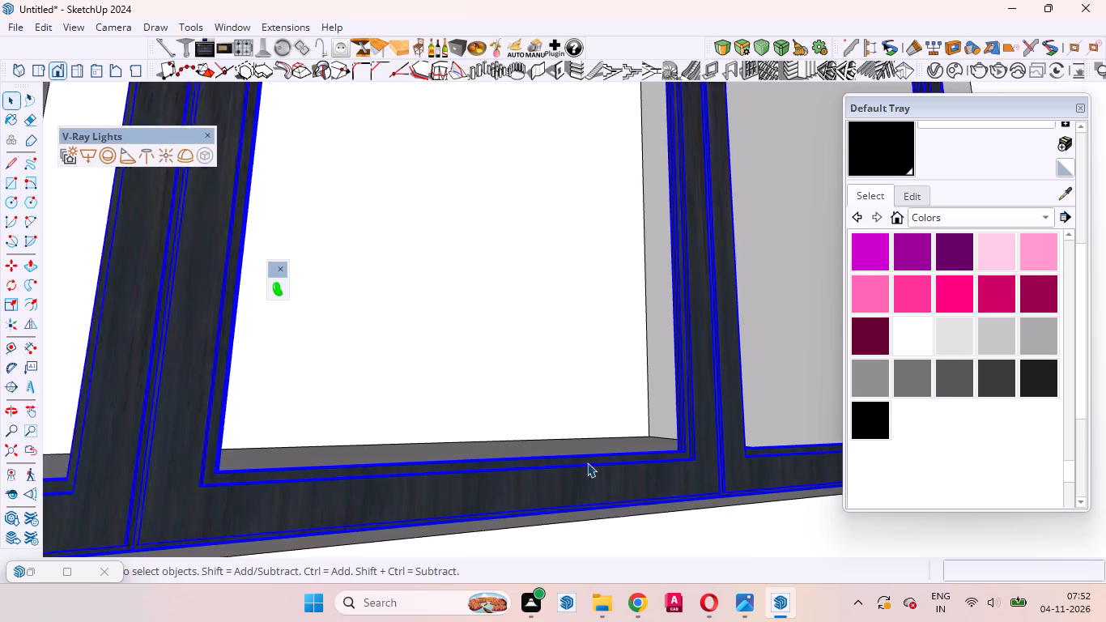
scroll(587, 462, "down", 20)
scroll(587, 462, "down", 12)
middle_click_drag(705, 440, 699, 458)
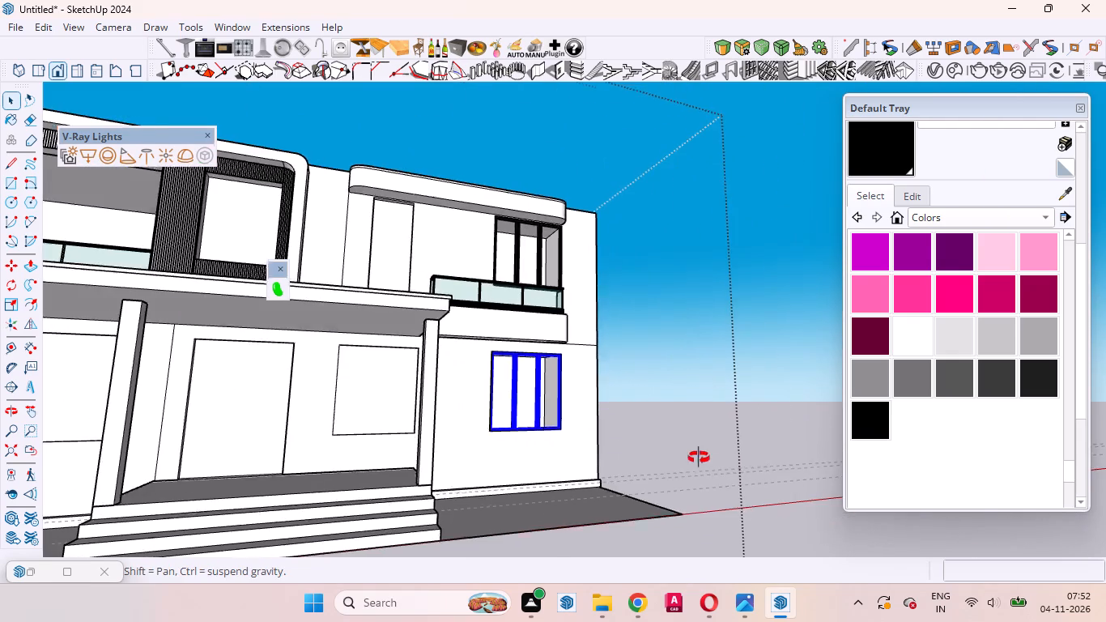
middle_click_drag(699, 458, 621, 491)
left_click(700, 457)
Copy the three-pane window below the balcony about 9' 11" sideways, matching its opening's upper corner to that of the porch window opening.
scroll(440, 434, "up", 5)
middle_click_drag(512, 469, 549, 487)
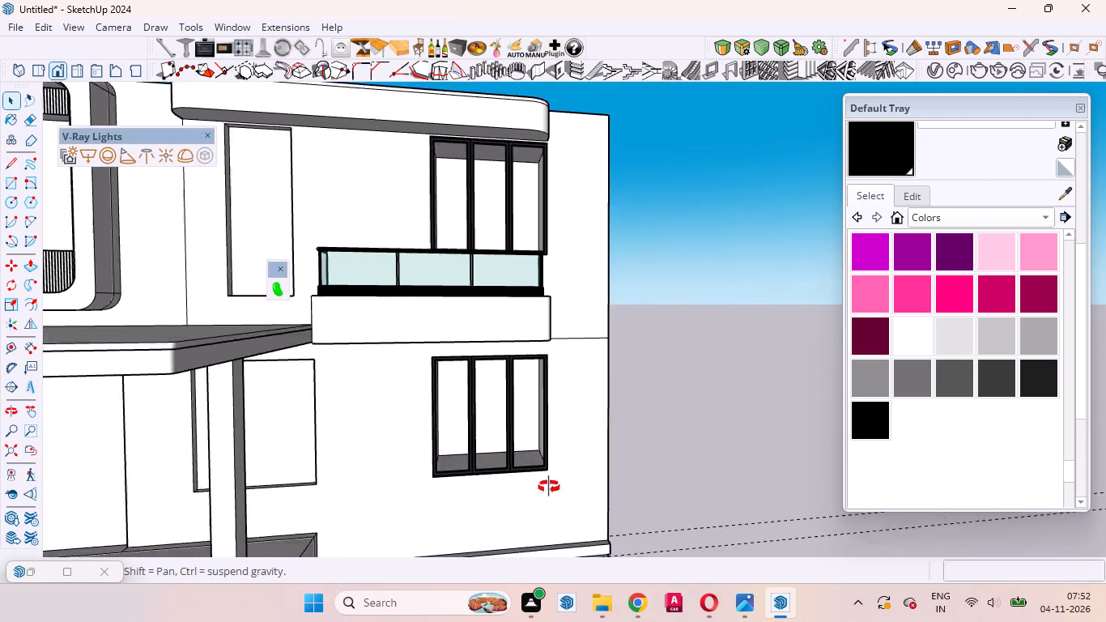
middle_click_drag(549, 487, 587, 496)
scroll(461, 454, "up", 9)
left_click(483, 449)
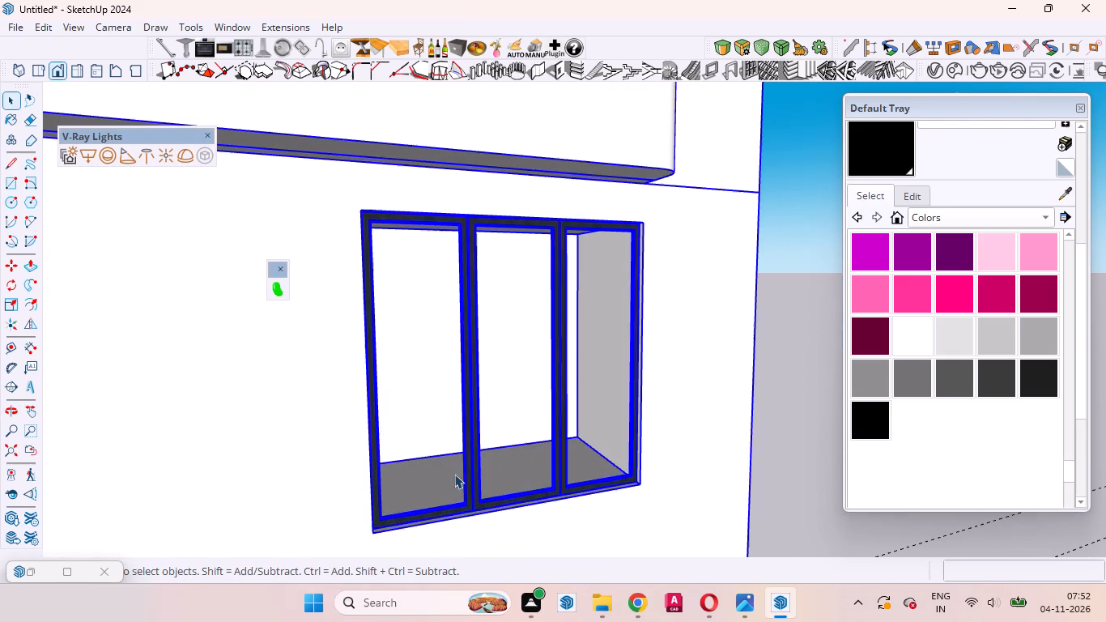
scroll(486, 466, "down", 10)
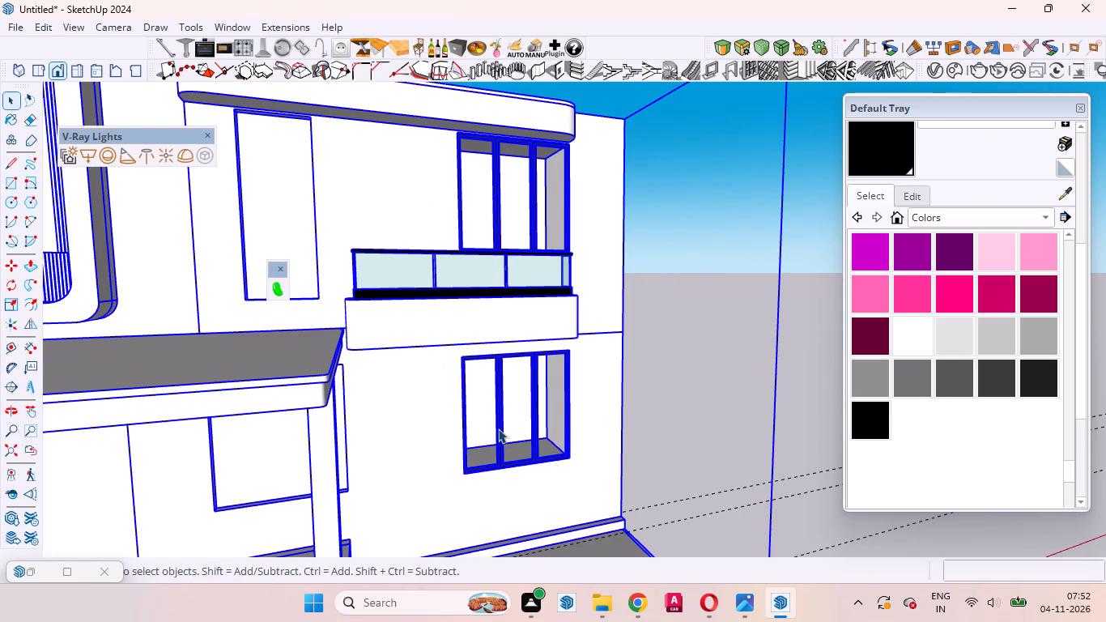
double_click(498, 428)
left_click(498, 445)
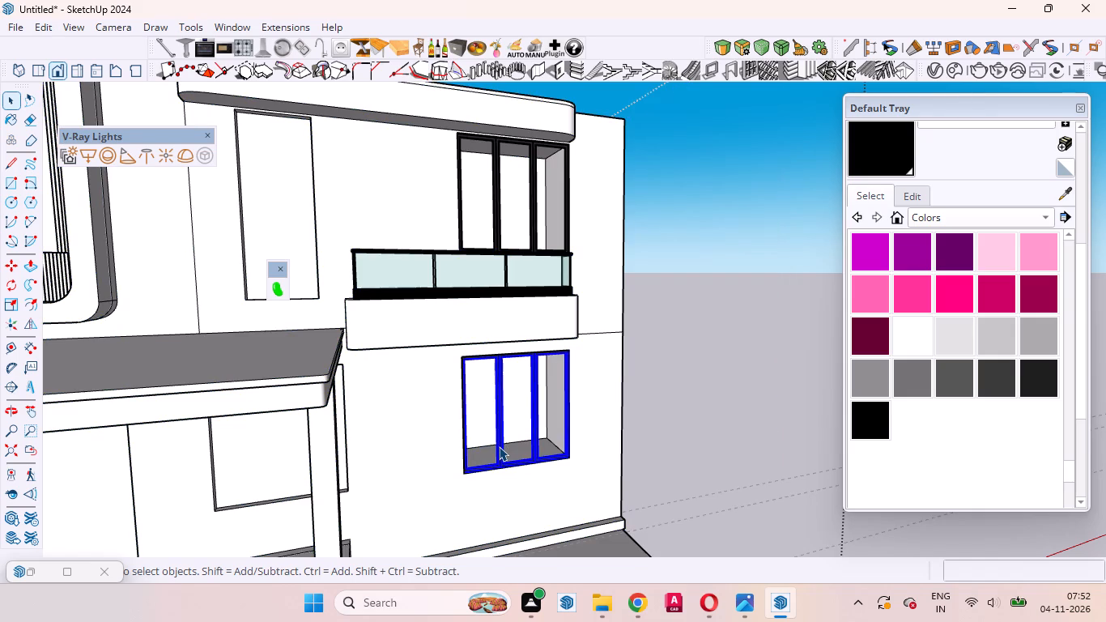
key("m")
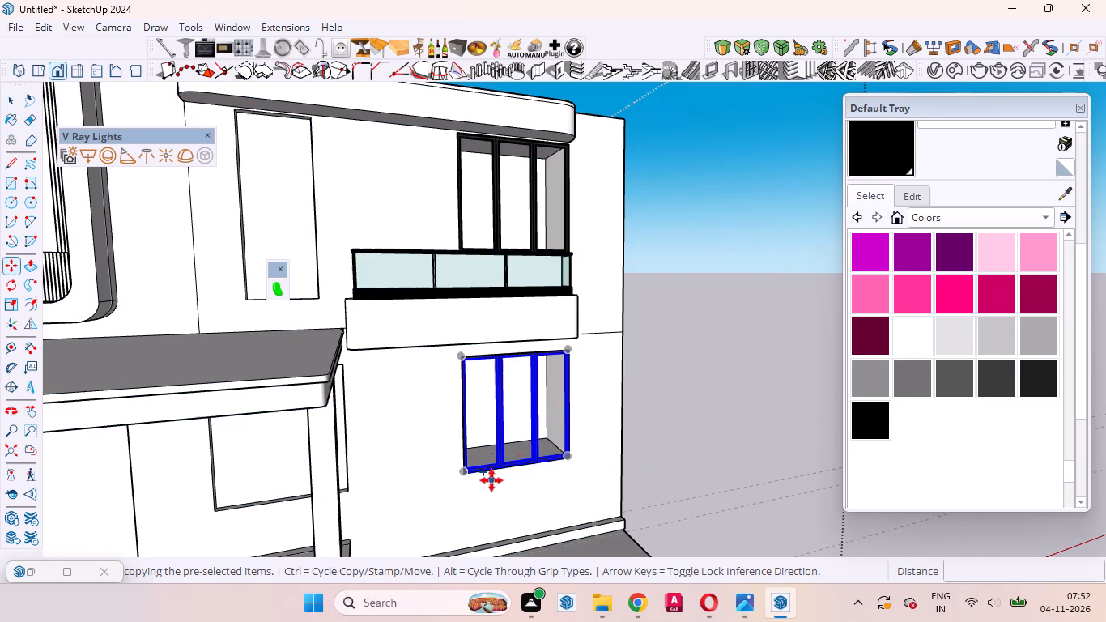
scroll(491, 480, "up", 10)
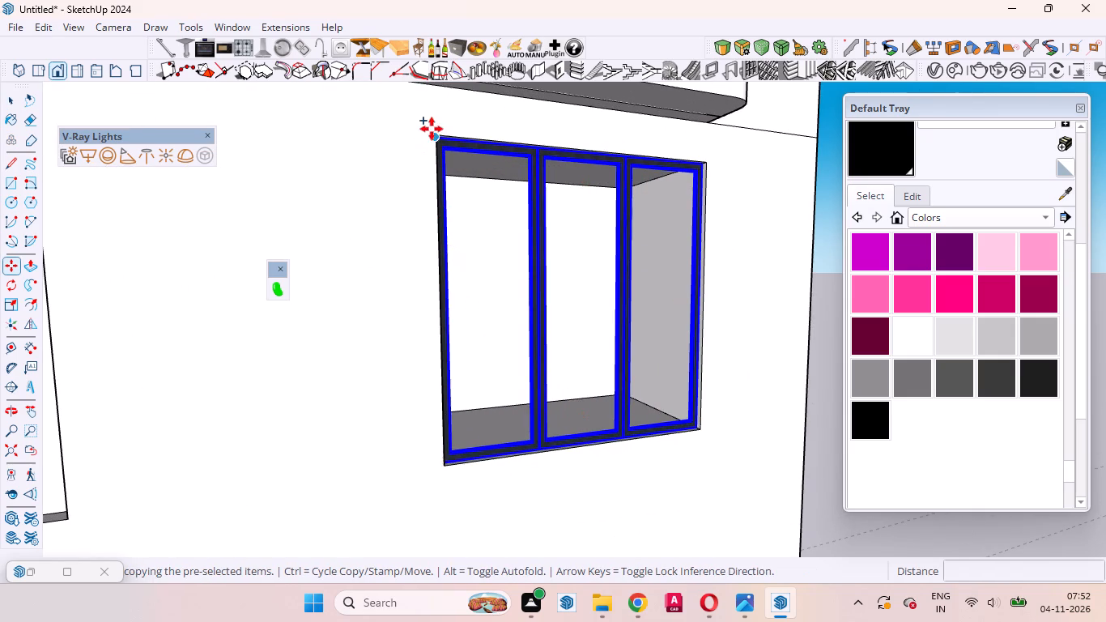
scroll(460, 83, "up", 6)
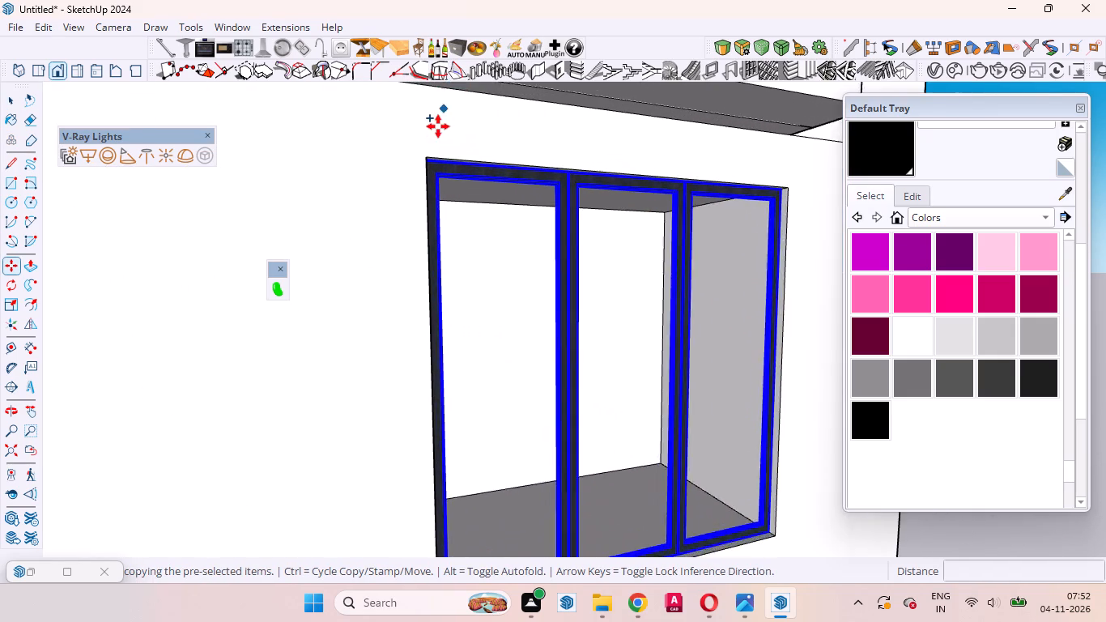
scroll(438, 126, "up", 2)
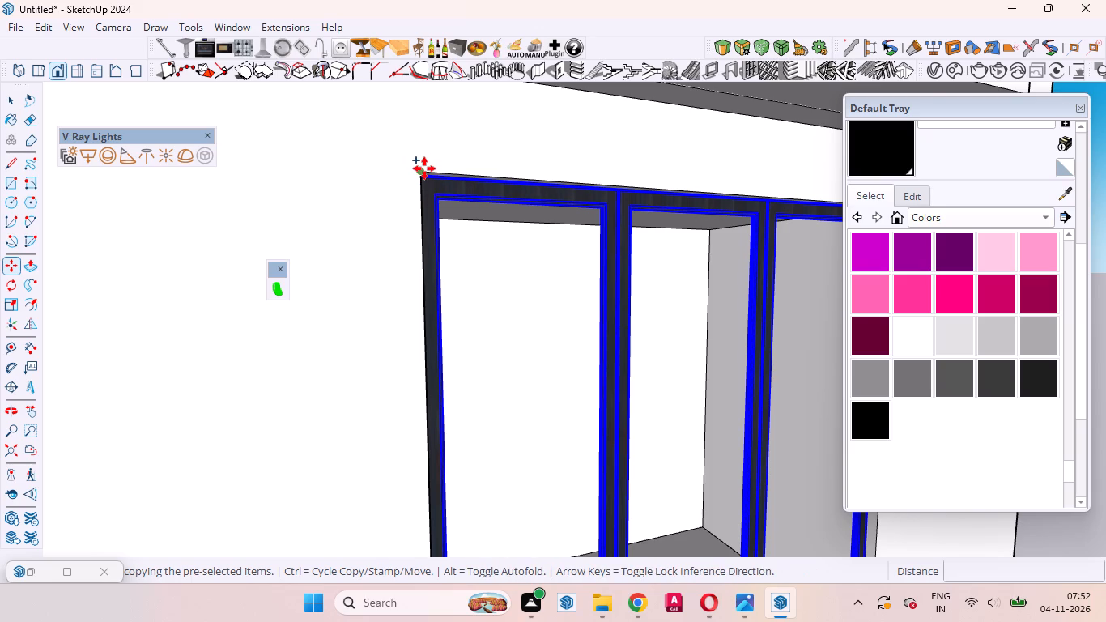
middle_click_drag(448, 205, 291, 287)
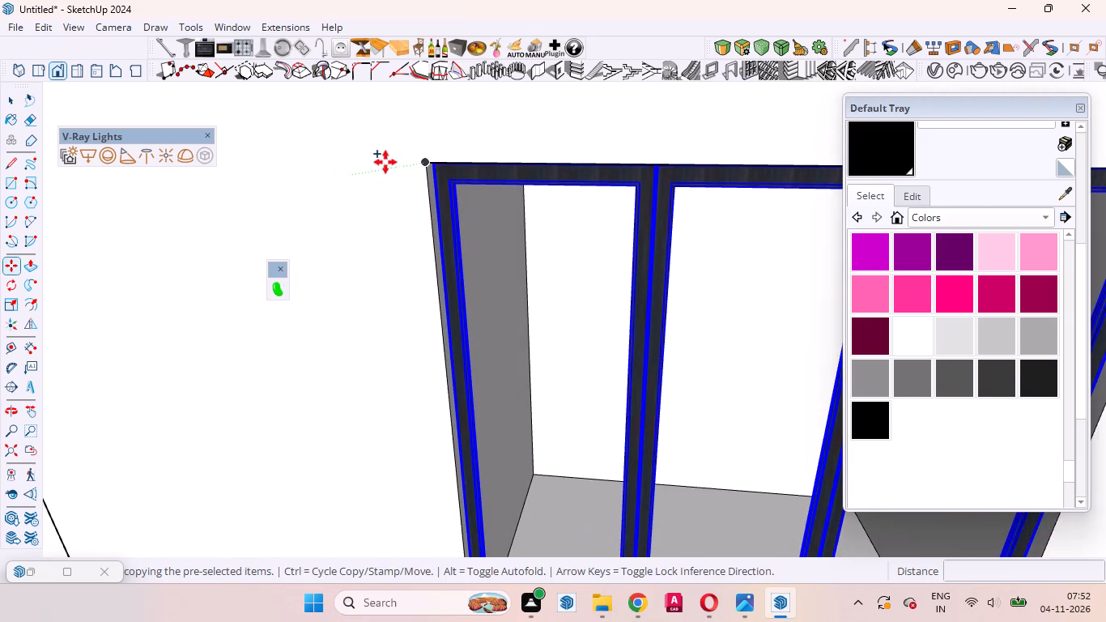
scroll(414, 163, "up", 1)
left_click_drag(427, 162, 419, 162)
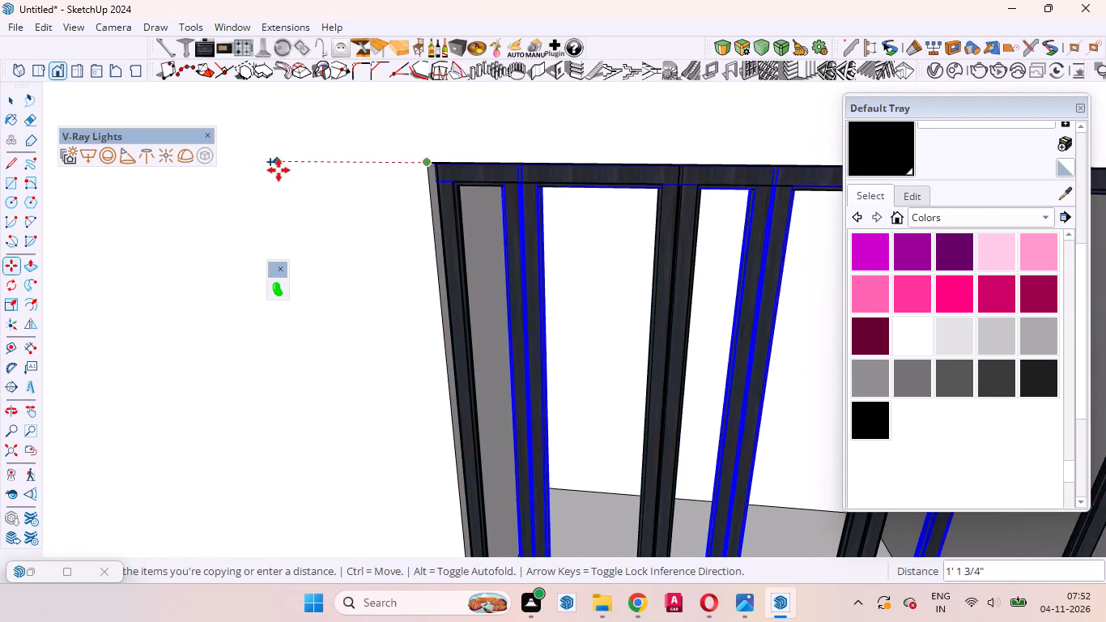
scroll(391, 207, "down", 5)
scroll(524, 242, "down", 16)
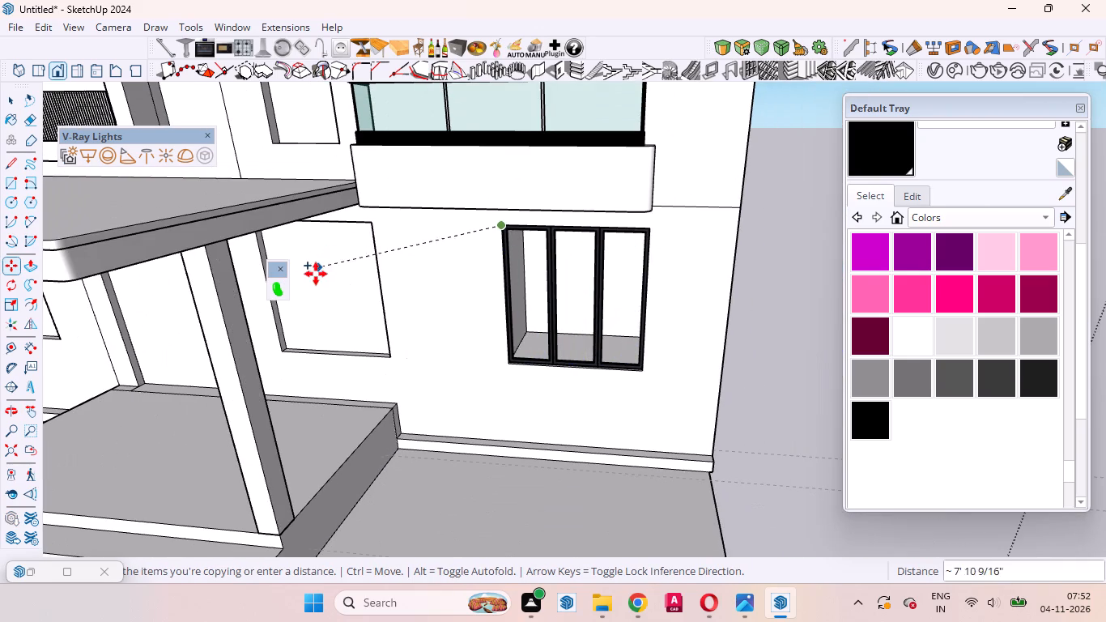
middle_click_drag(304, 269, 275, 211)
scroll(252, 208, "up", 19)
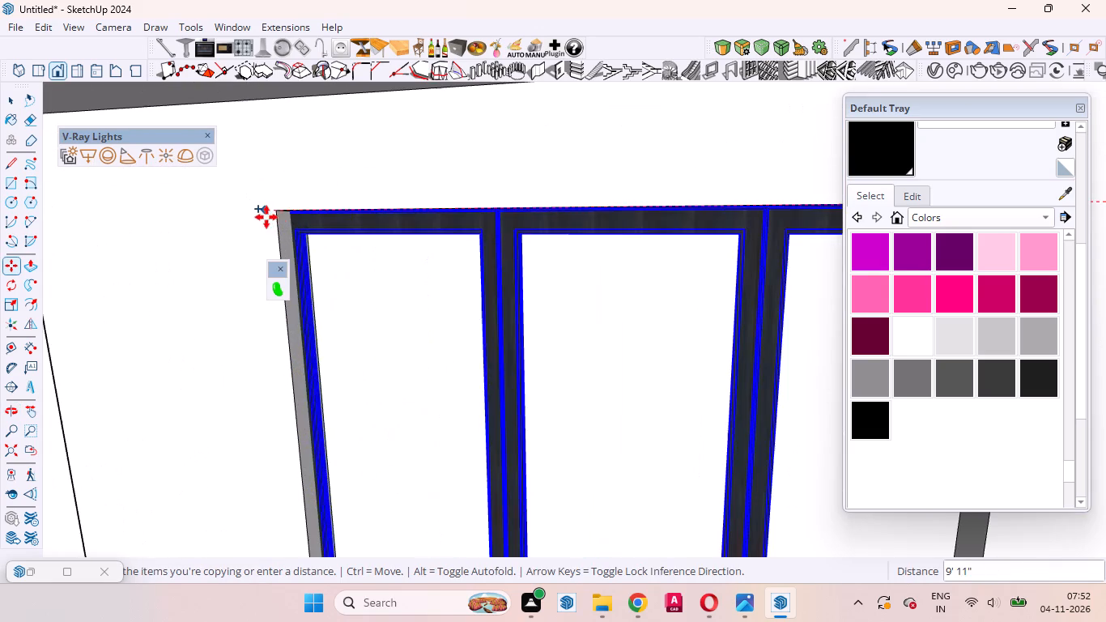
left_click(277, 212)
Scale the copied porch window's width by about 0.90 to meet the opening's far side edge and deselect it.
scroll(436, 257, "down", 4)
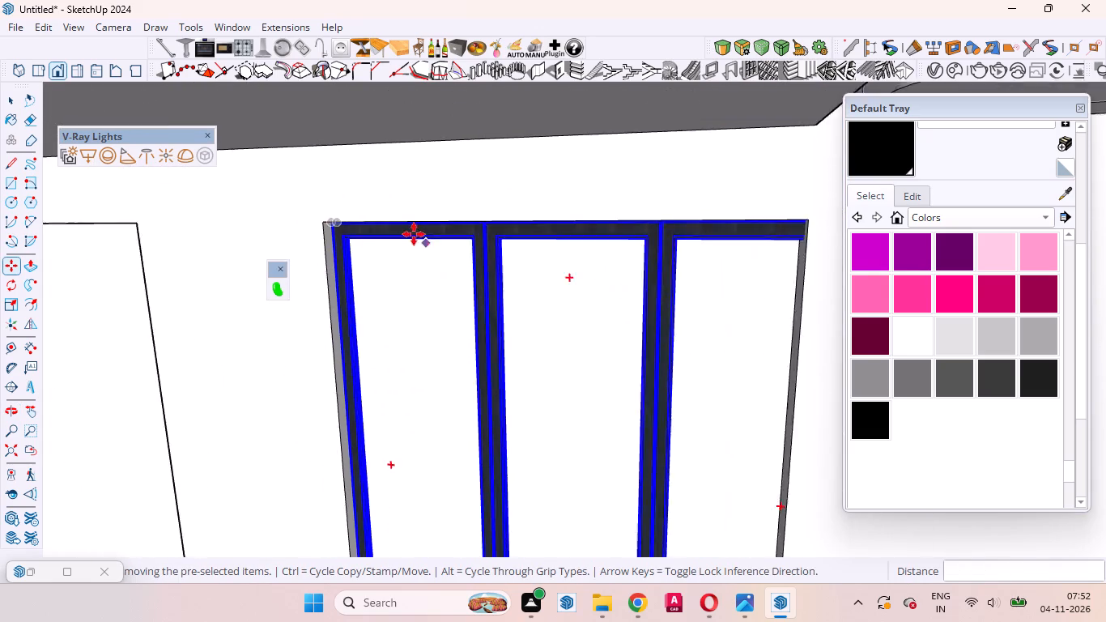
scroll(414, 234, "down", 12)
scroll(323, 357, "up", 1)
middle_click_drag(328, 360, 536, 361)
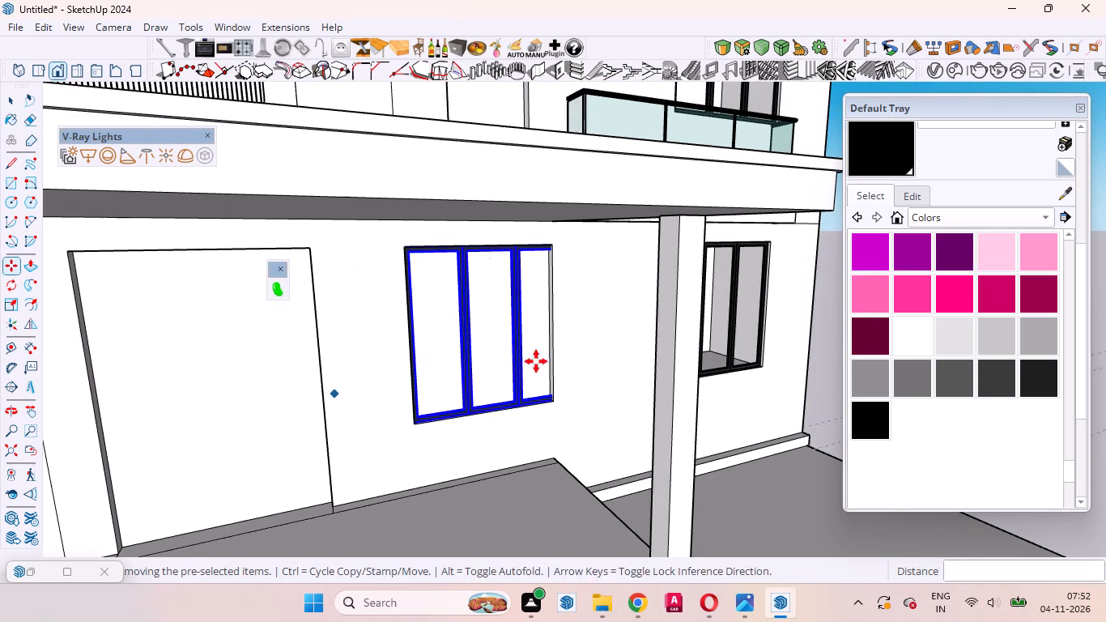
key("s")
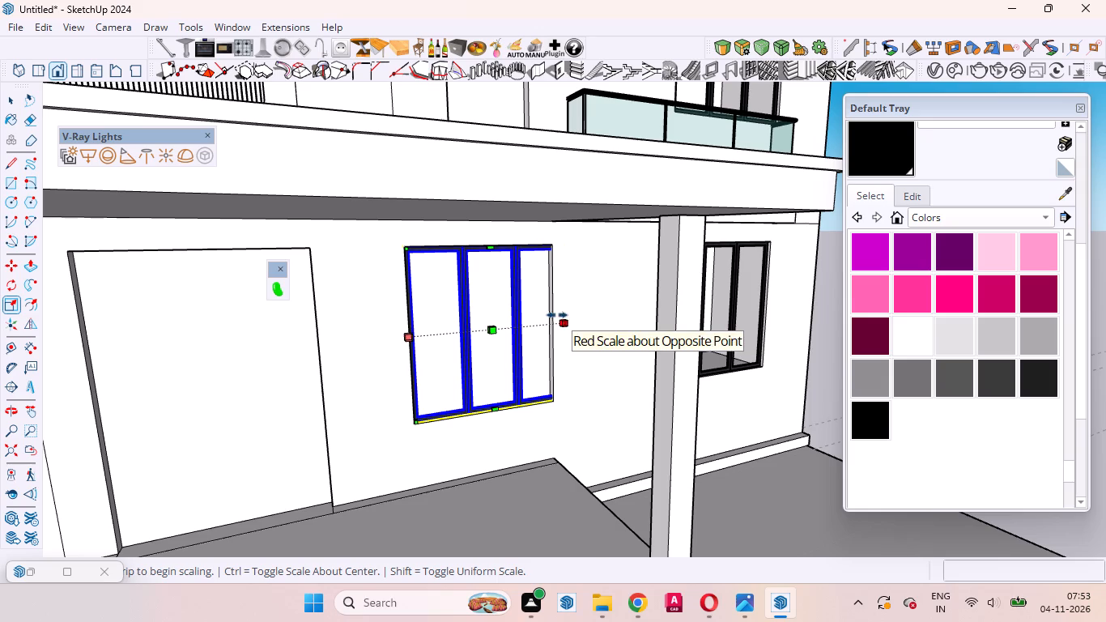
left_click(557, 315)
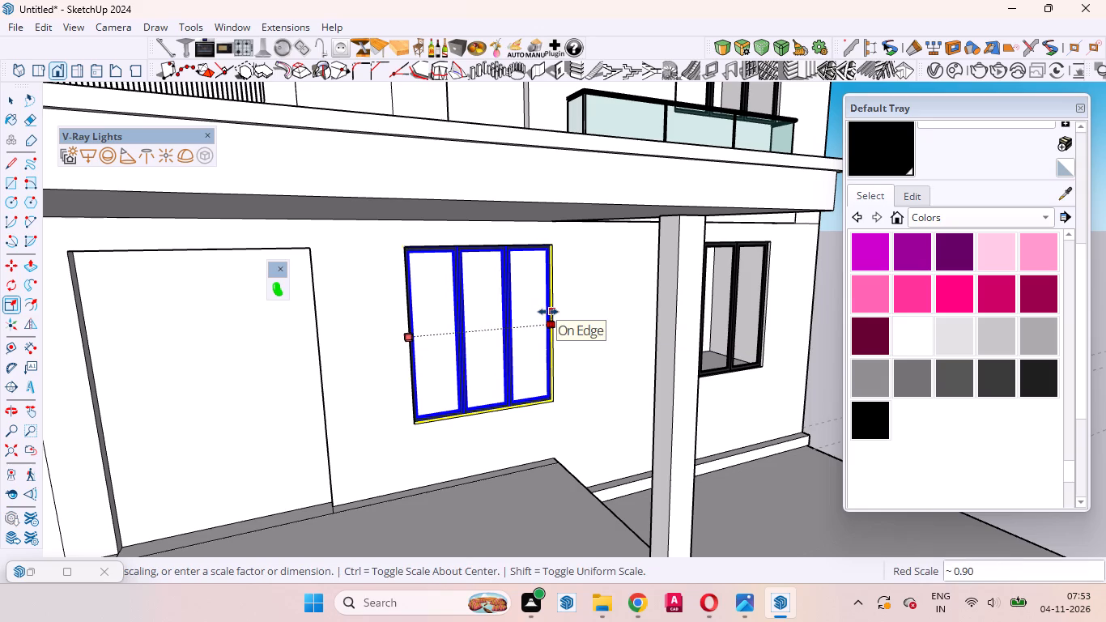
left_click(548, 312)
key("space")
right_click(547, 347)
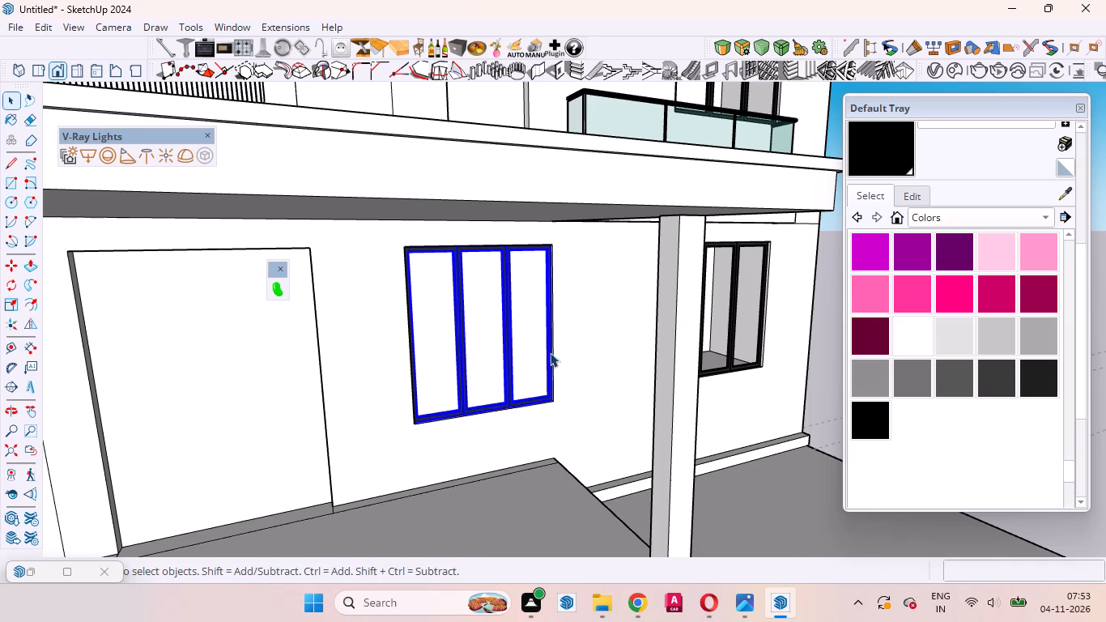
scroll(310, 368, "down", 5)
left_click(398, 449)
Copy the porch window 14' 8 3/8" across the entrance to the upper corner of the ground-floor opening on the other side.
scroll(419, 245, "up", 9)
left_click(415, 255)
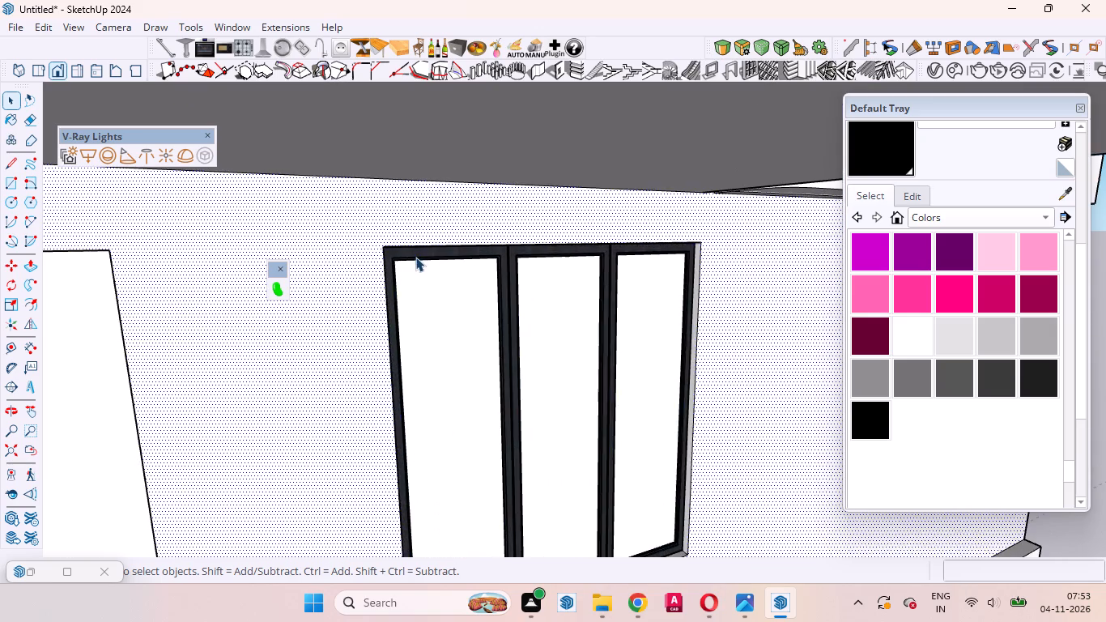
scroll(397, 259, "up", 4)
key("m")
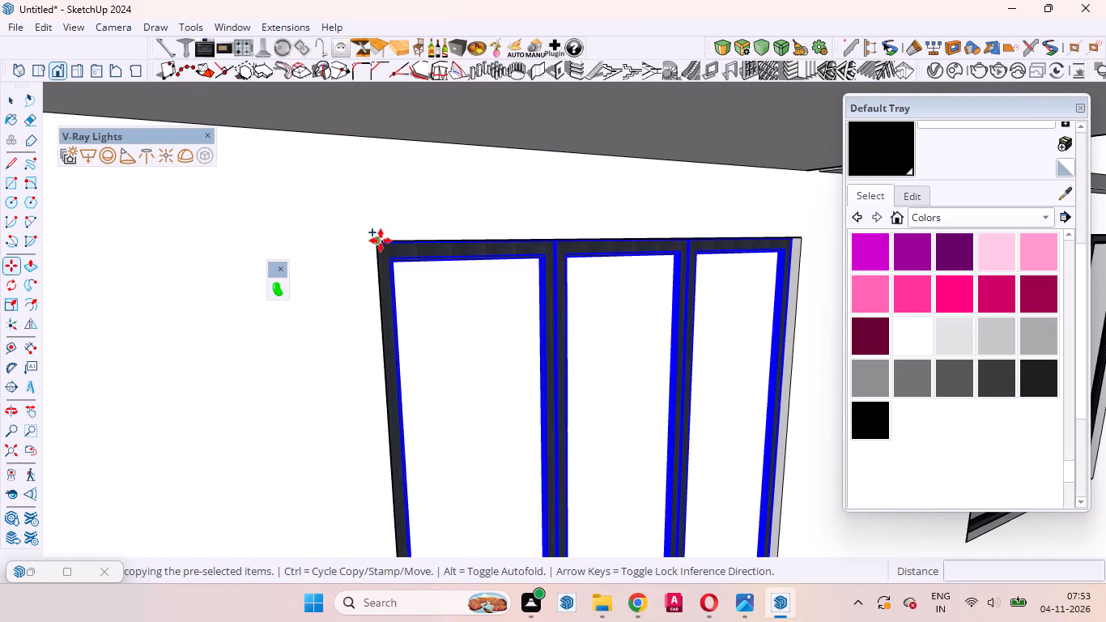
left_click(376, 242)
scroll(513, 265, "down", 6)
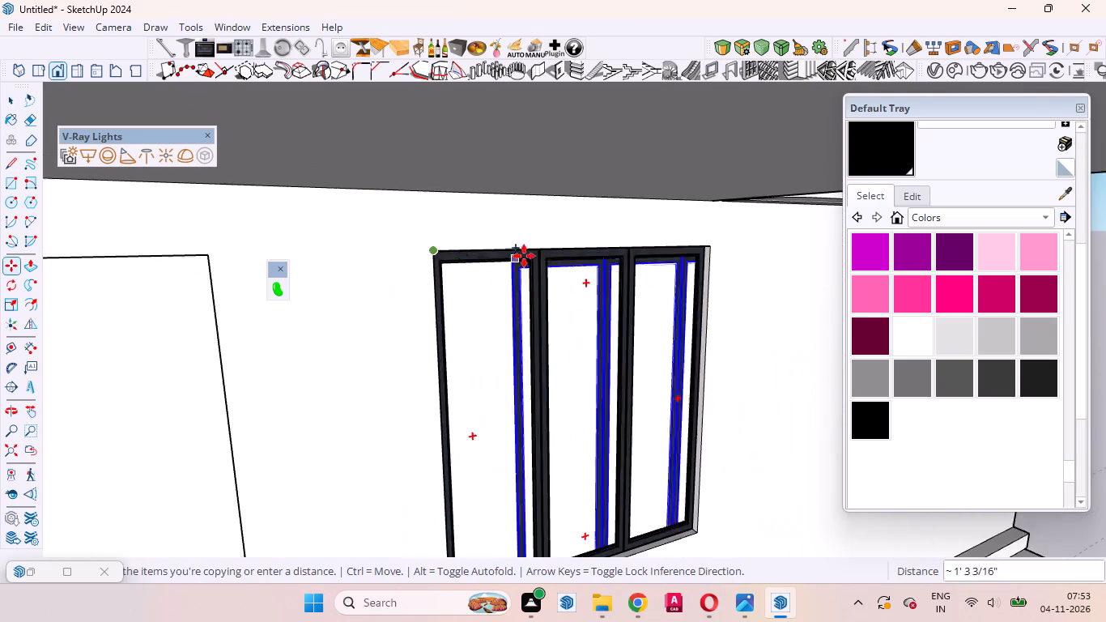
scroll(524, 256, "down", 19)
scroll(578, 307, "down", 4)
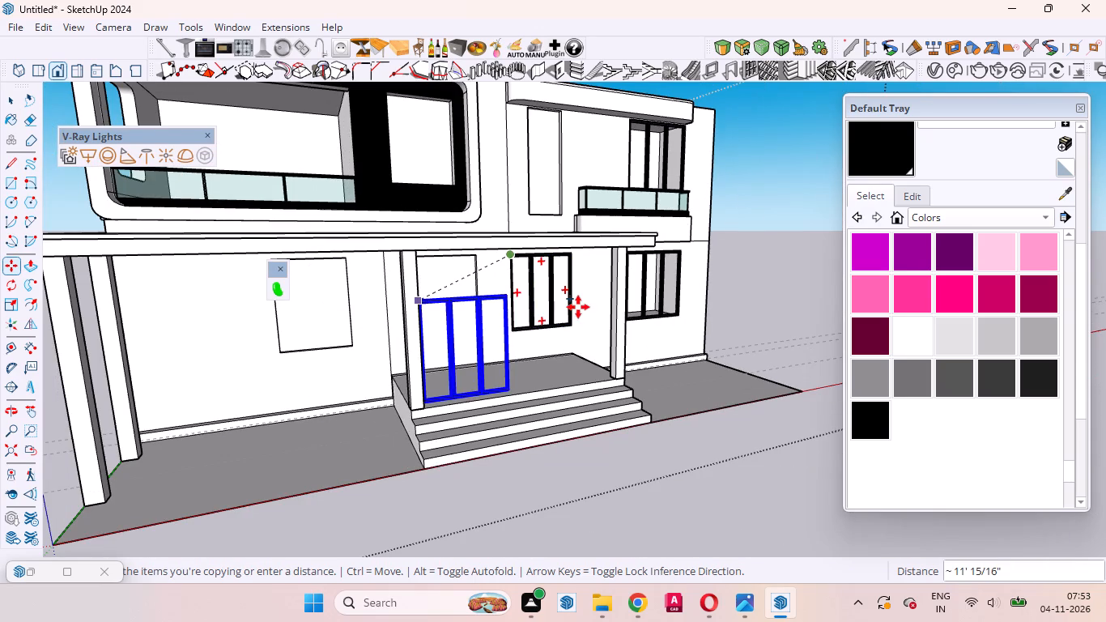
scroll(578, 307, "down", 3)
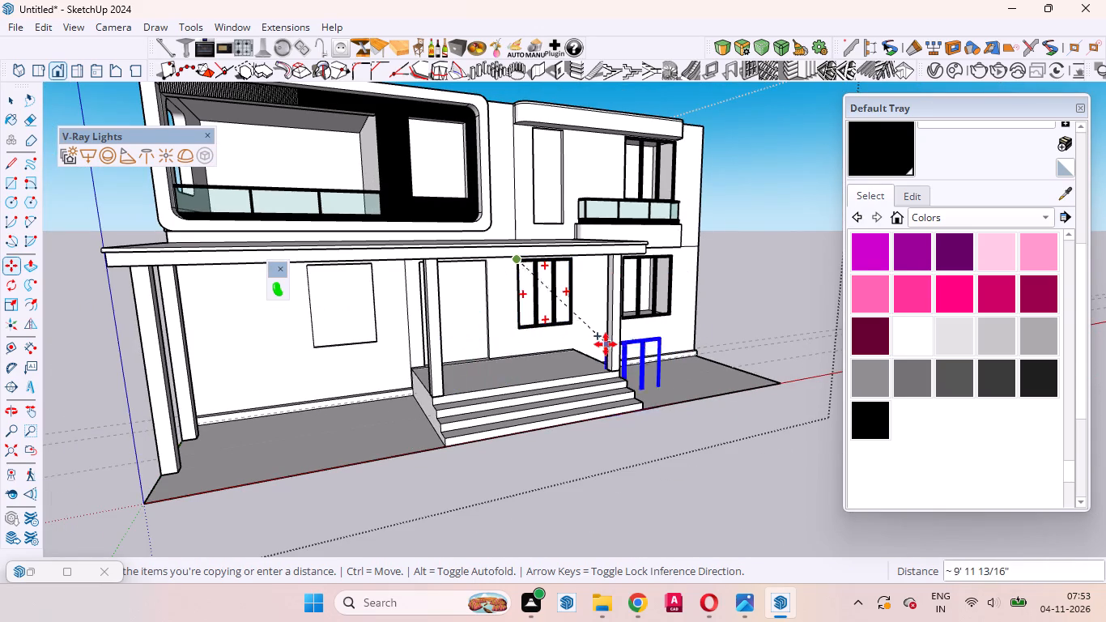
scroll(606, 344, "down", 4)
scroll(487, 326, "up", 10)
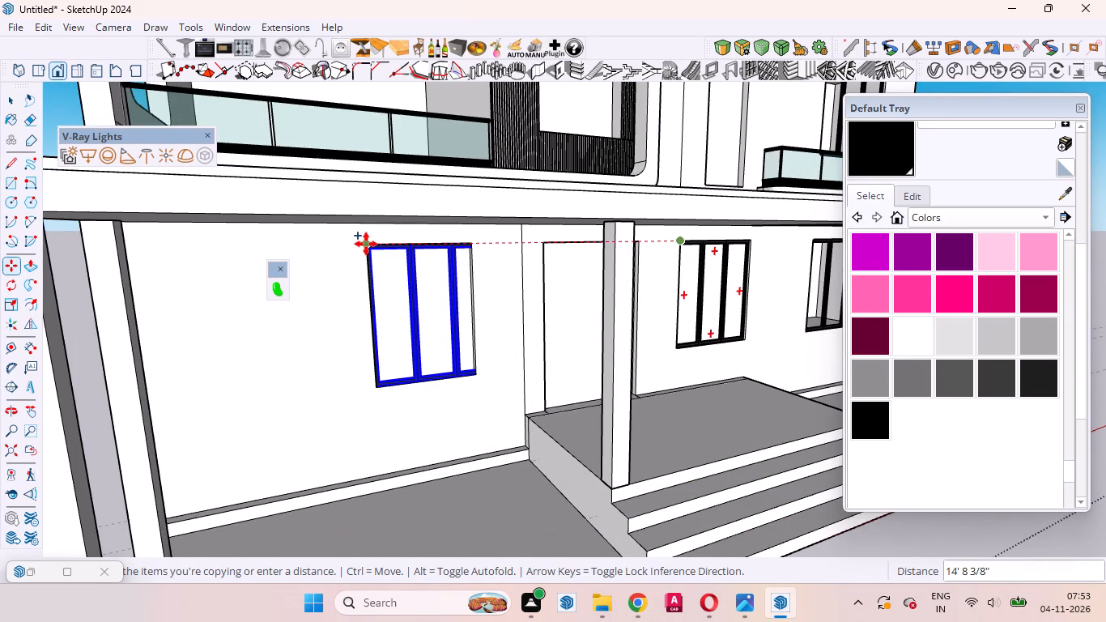
left_click(366, 244)
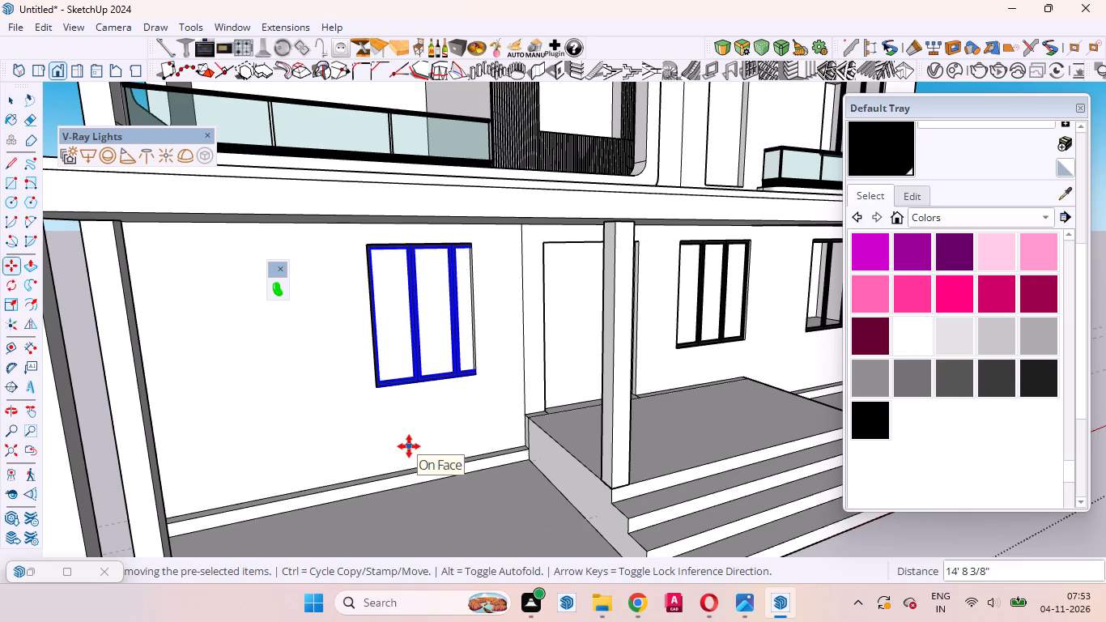
Scale the newly copied window's width by about 0.83 to meet its opening's far side edge and deselect it.
key("s")
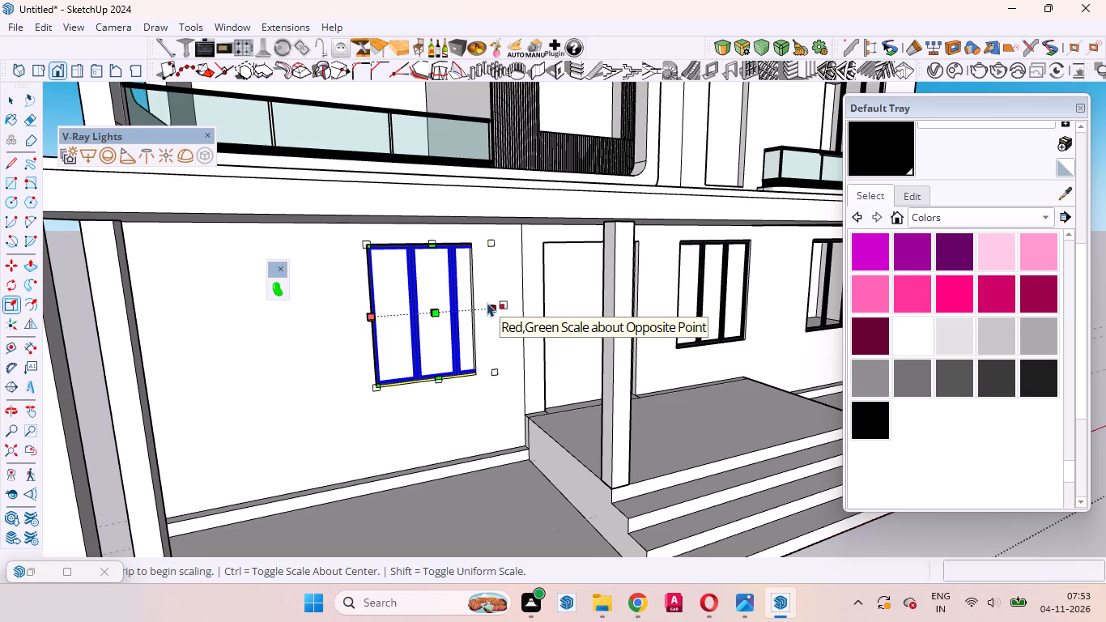
scroll(487, 296, "up", 14)
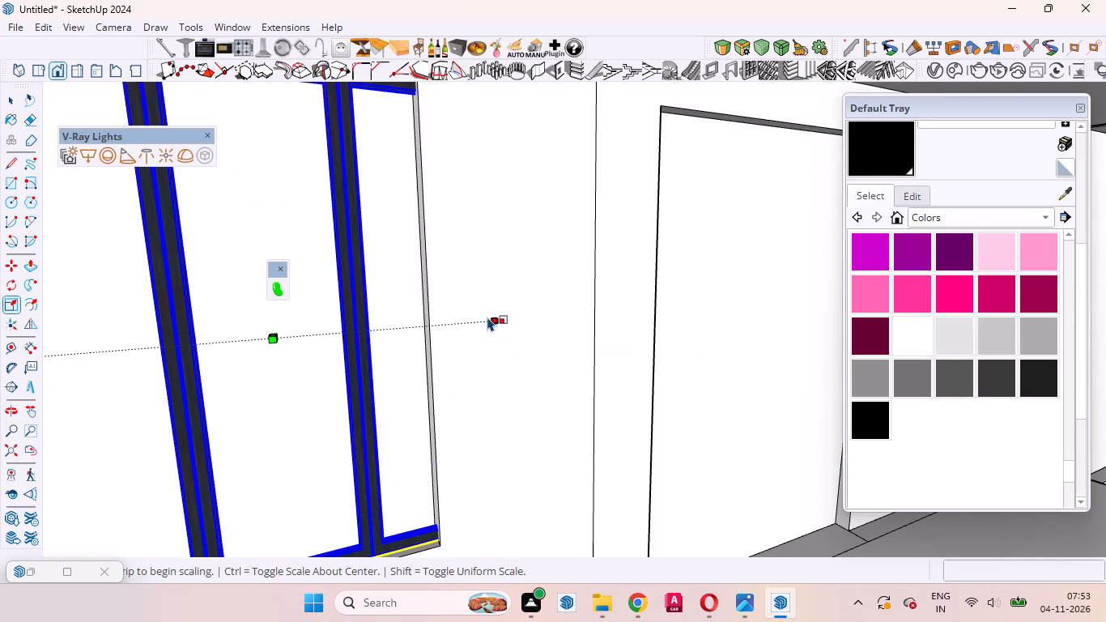
left_click(487, 313)
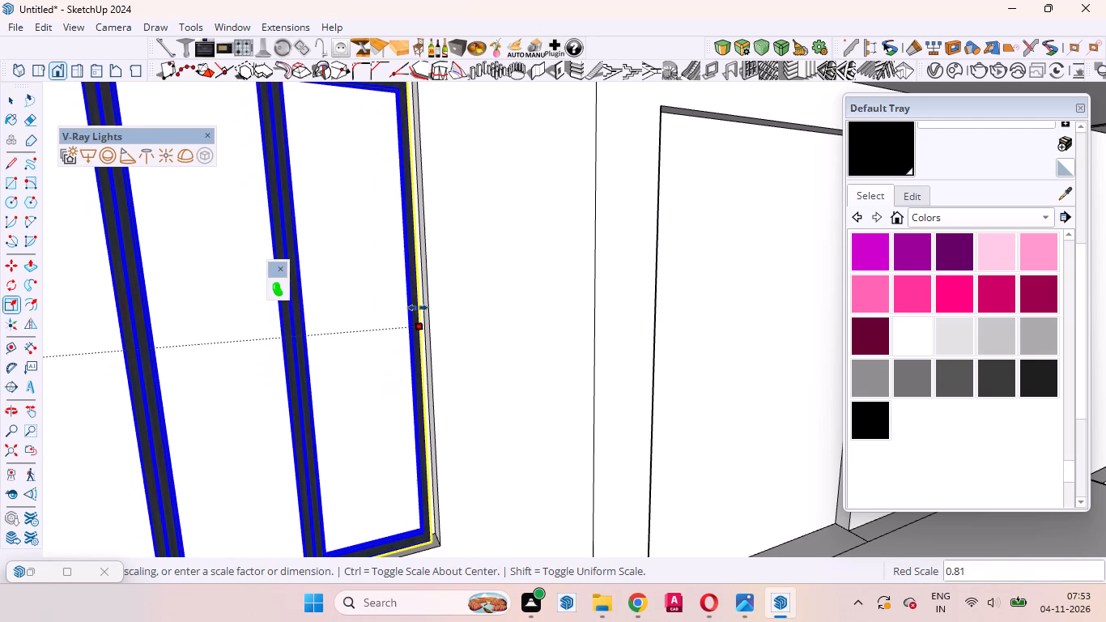
left_click(426, 292)
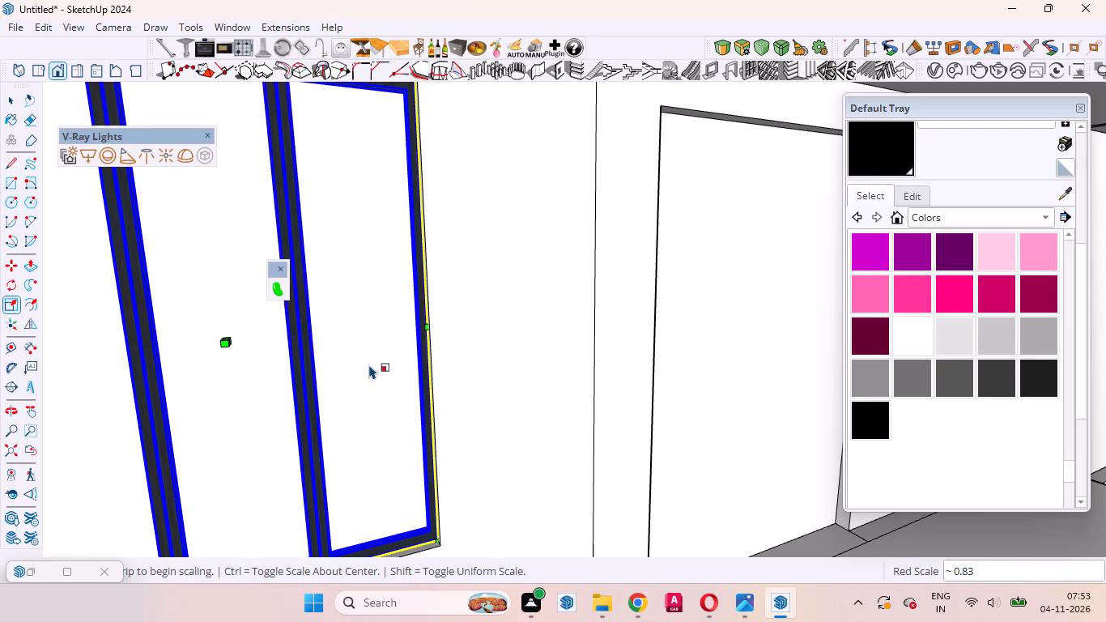
key("space")
scroll(369, 364, "down", 20)
scroll(369, 364, "down", 9)
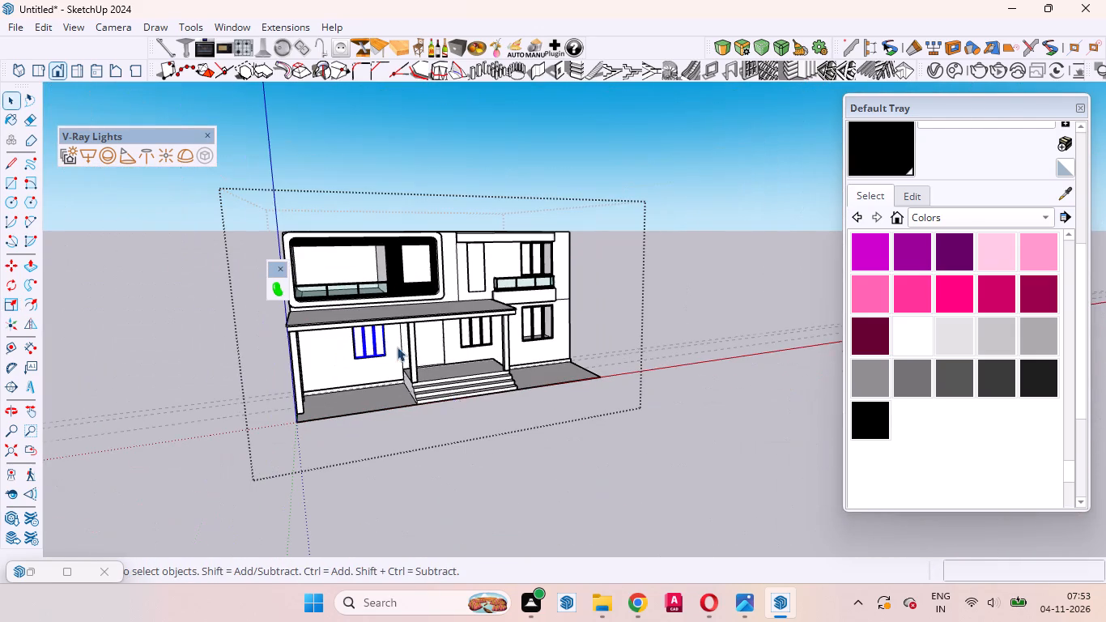
left_click(514, 471)
Examine the fitted ground-floor windows and the remaining empty openings across the front facade.
scroll(406, 320, "up", 13)
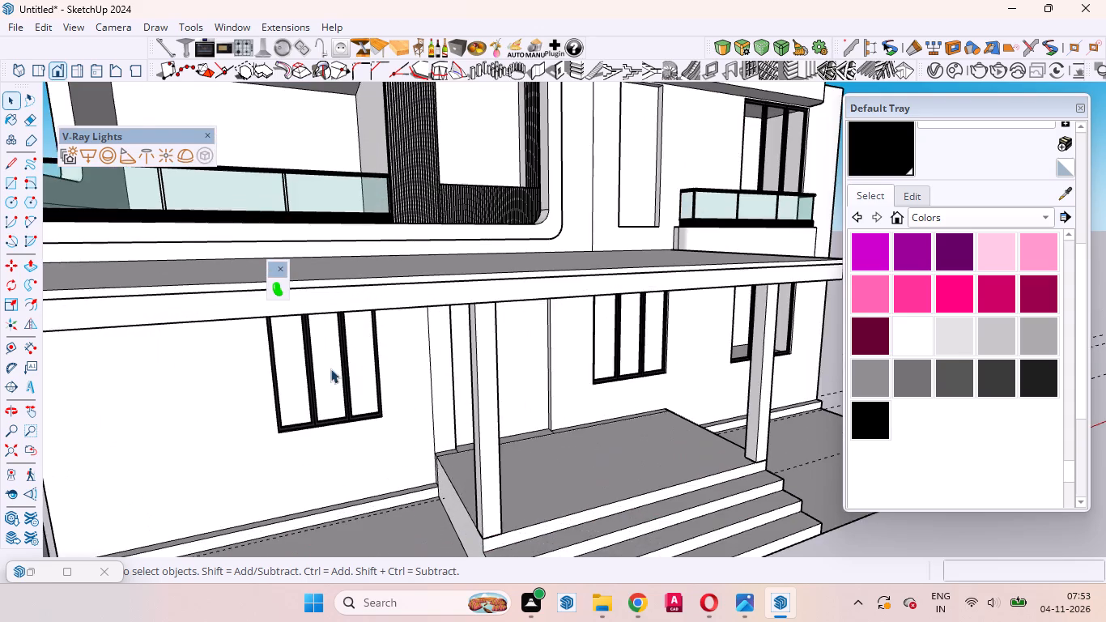
scroll(297, 373, "down", 6)
middle_click_drag(492, 345, 233, 338)
scroll(485, 286, "up", 4)
middle_click_drag(434, 351, 576, 337)
scroll(402, 430, "down", 2)
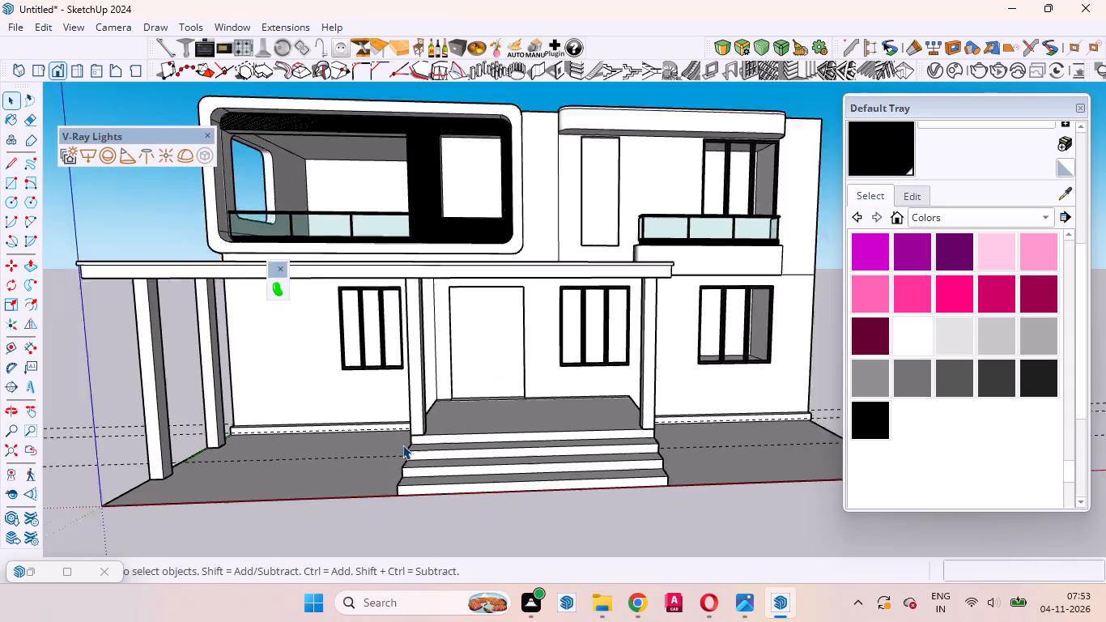
scroll(402, 445, "down", 2)
scroll(495, 402, "down", 5)
Copy the ground-floor porch window up 12' 5/16" to the upper corner of the opening in the upper-floor slatted panel.
scroll(454, 373, "up", 10)
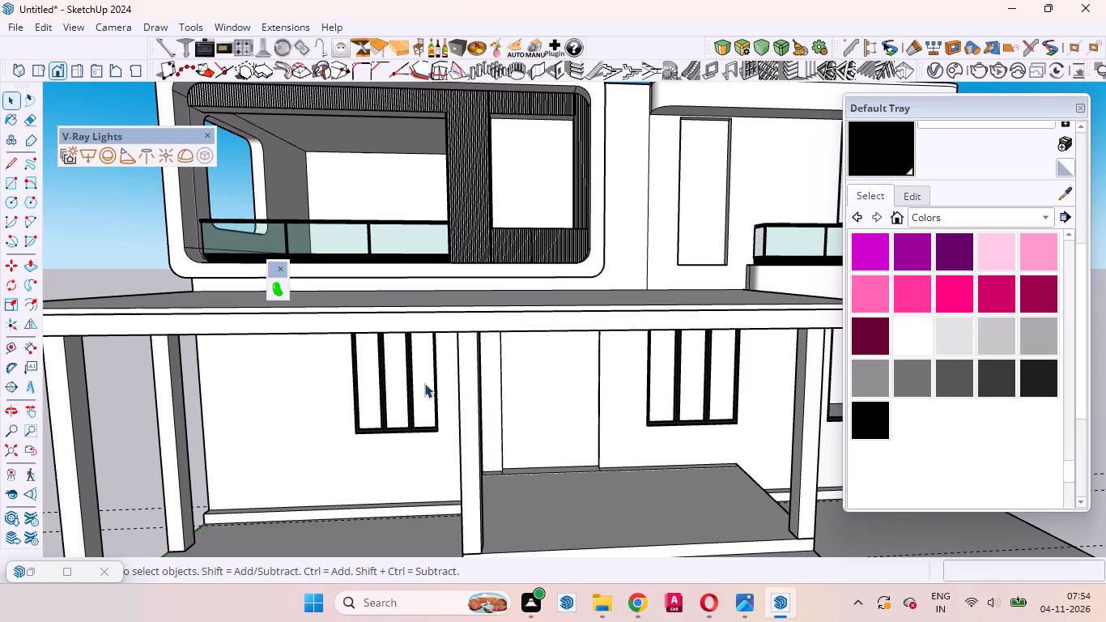
left_click(414, 373)
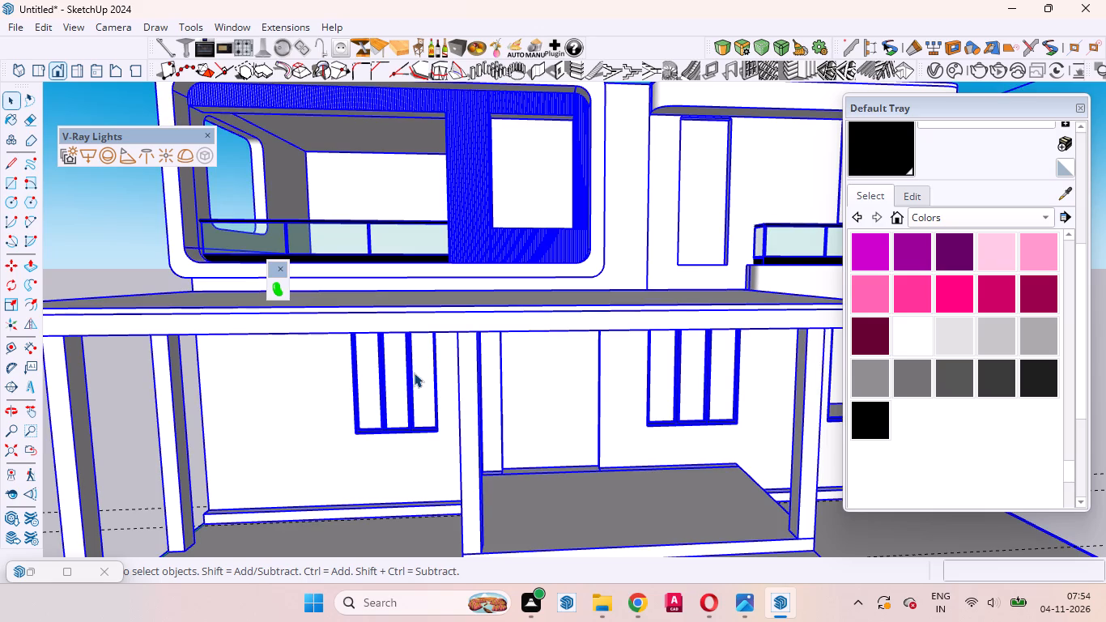
double_click(414, 374)
left_click(414, 374)
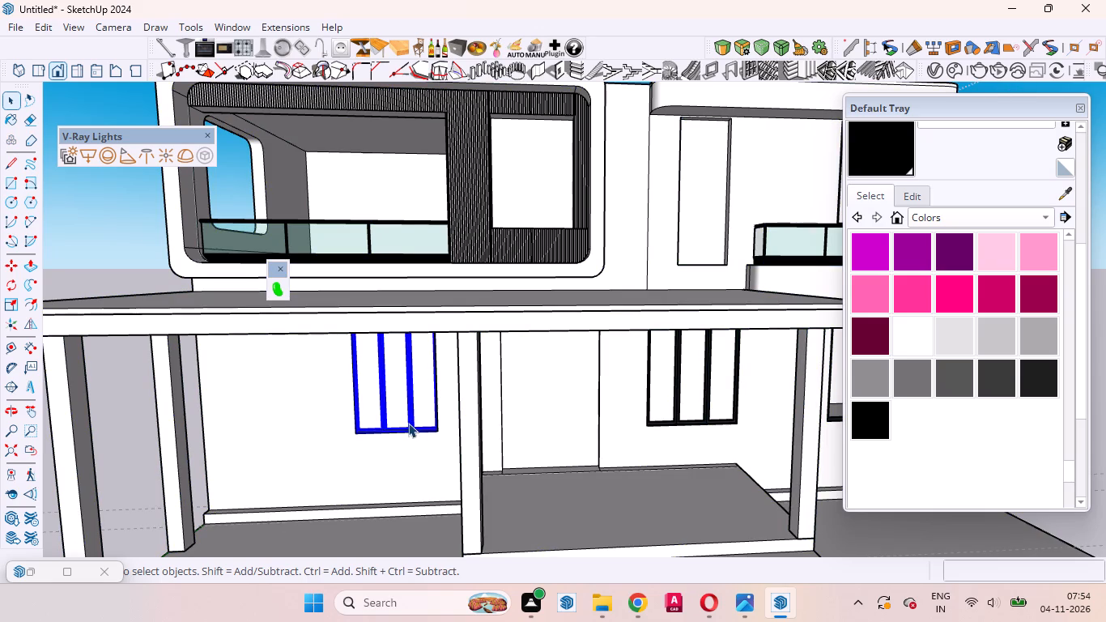
key("m")
scroll(346, 372, "up", 10)
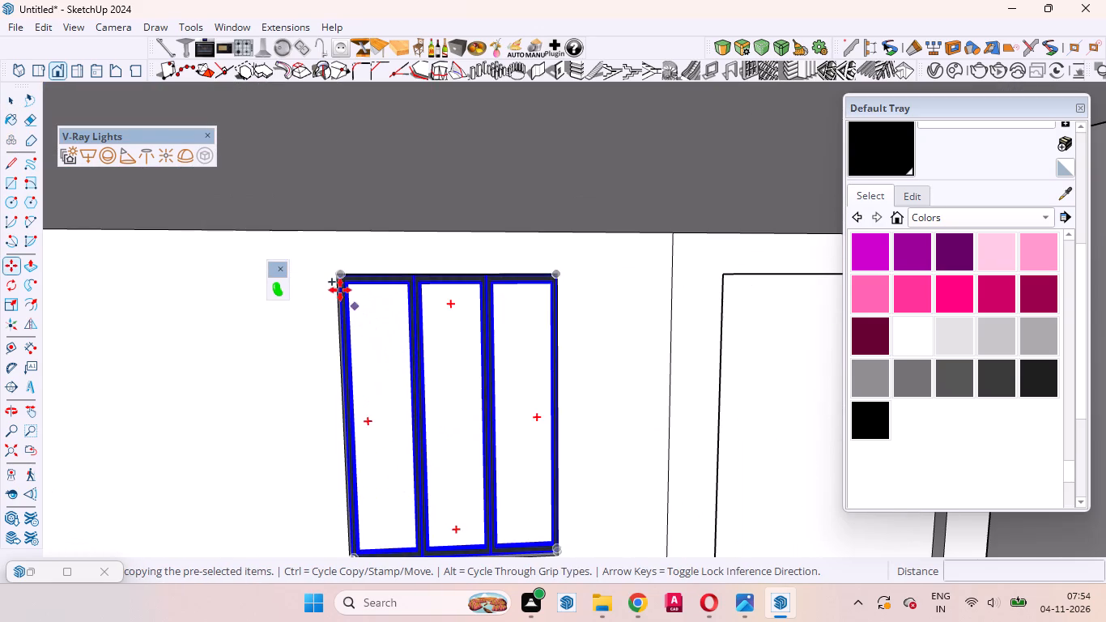
left_click(337, 271)
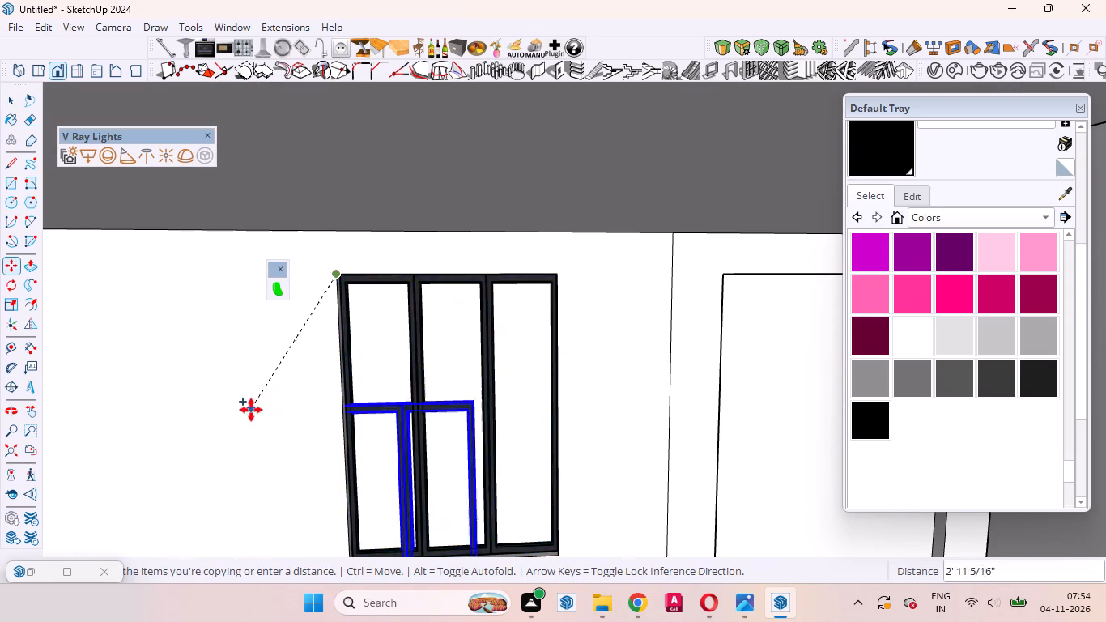
scroll(258, 416, "down", 20)
scroll(258, 416, "down", 2)
scroll(405, 268, "up", 5)
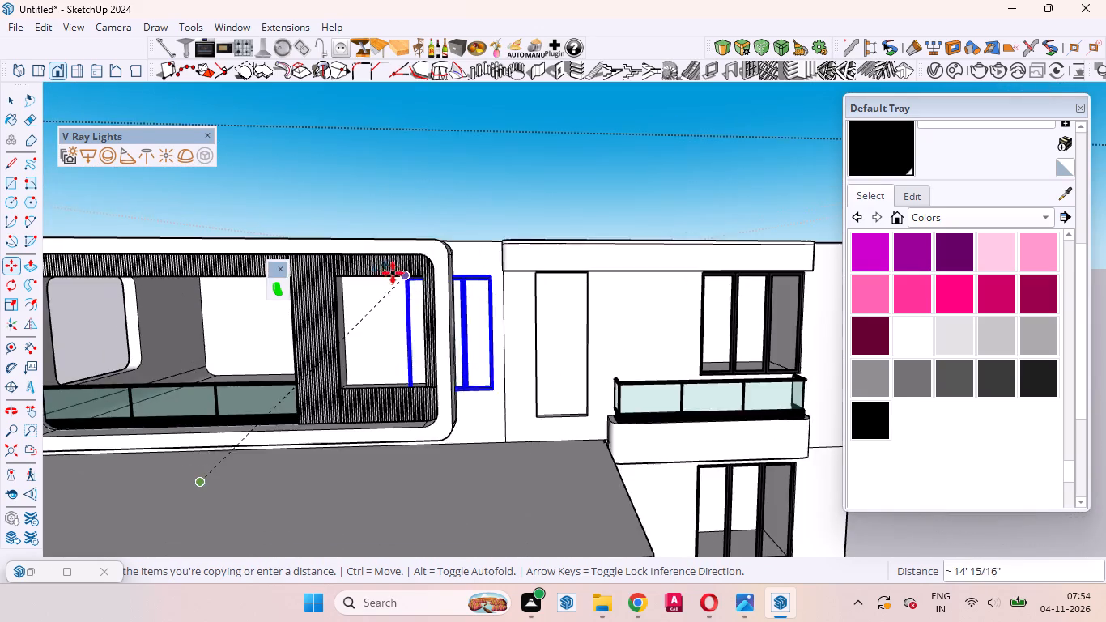
scroll(393, 273, "up", 11)
scroll(312, 307, "up", 1)
middle_click_drag(301, 308, 185, 161)
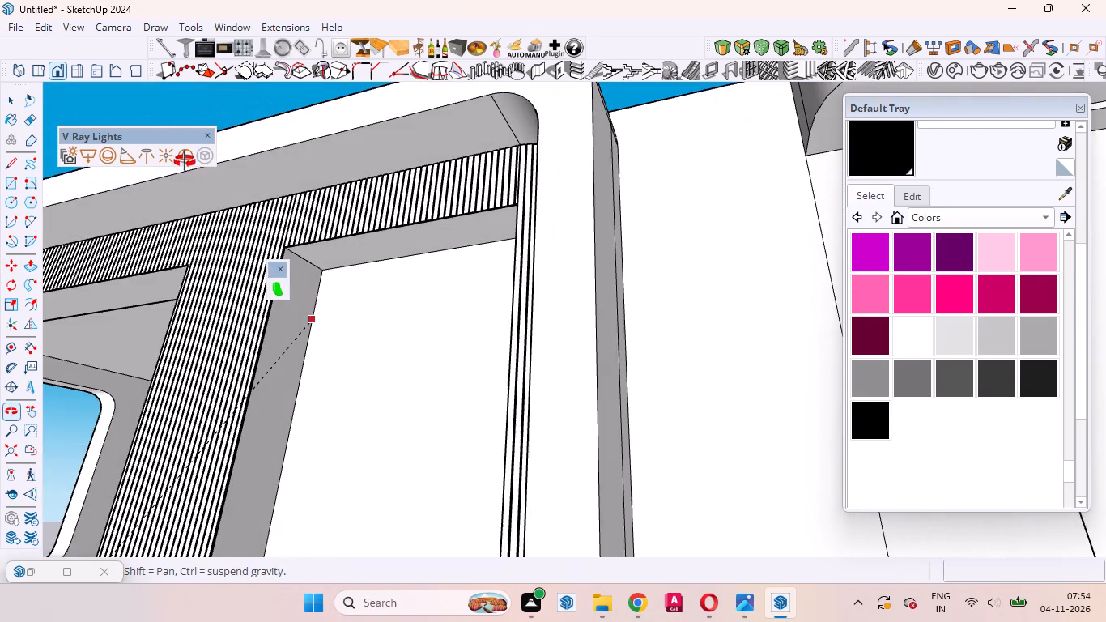
middle_click_drag(185, 161, 185, 160)
scroll(311, 249, "up", 2)
scroll(386, 347, "down", 7)
scroll(389, 351, "up", 1)
scroll(390, 352, "down", 1)
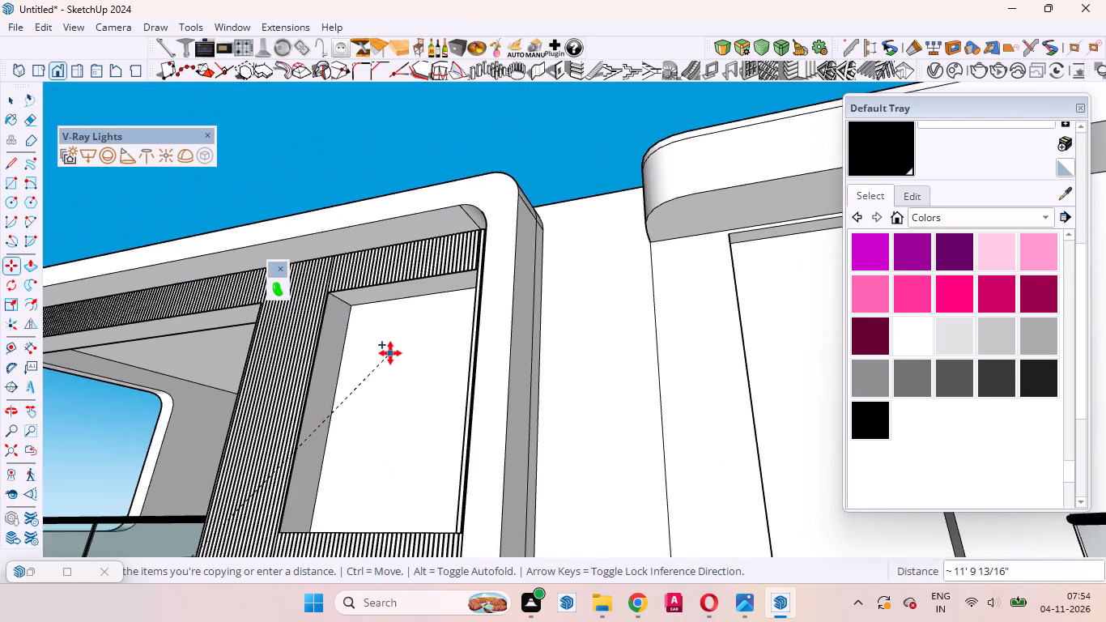
scroll(337, 305, "up", 11)
scroll(326, 284, "up", 10)
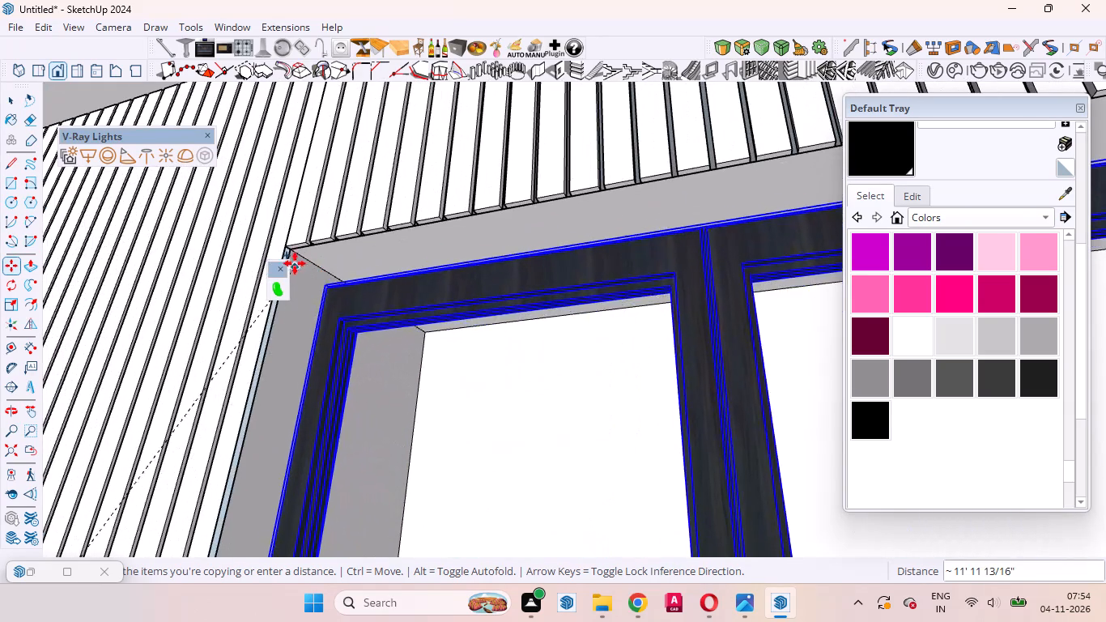
scroll(414, 278, "down", 4)
scroll(311, 257, "up", 13)
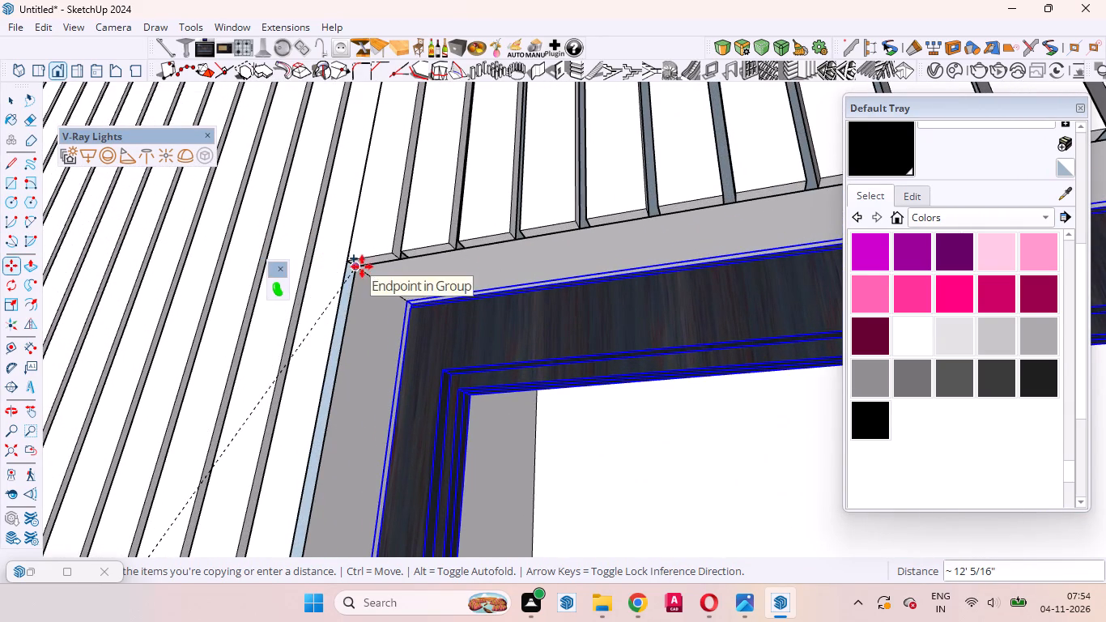
left_click(349, 258)
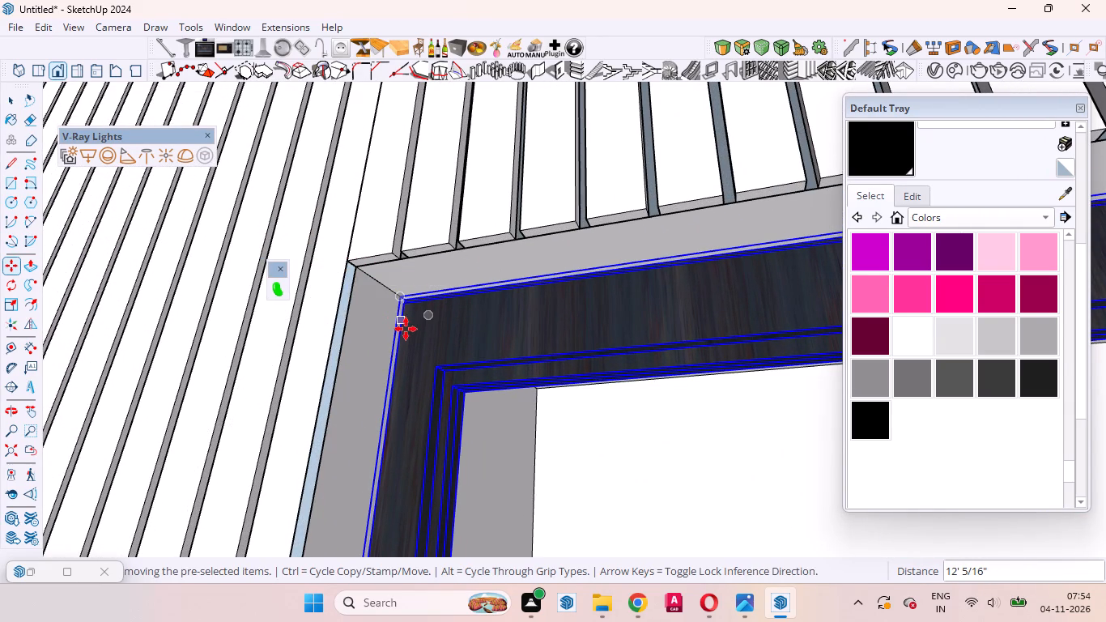
key("space")
Scale the copied upper-floor window's height by about 0.96 to meet the lower edge of the slatted panel's opening.
scroll(402, 330, "down", 20)
scroll(402, 330, "down", 1)
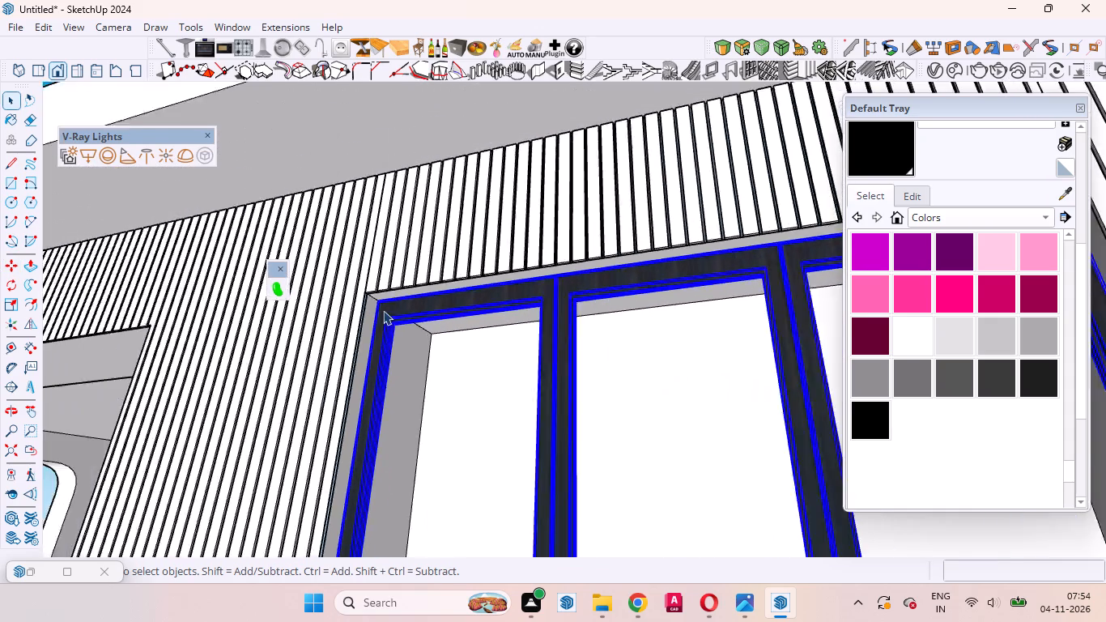
scroll(383, 310, "down", 14)
scroll(389, 314, "up", 1)
middle_click_drag(410, 343, 556, 559)
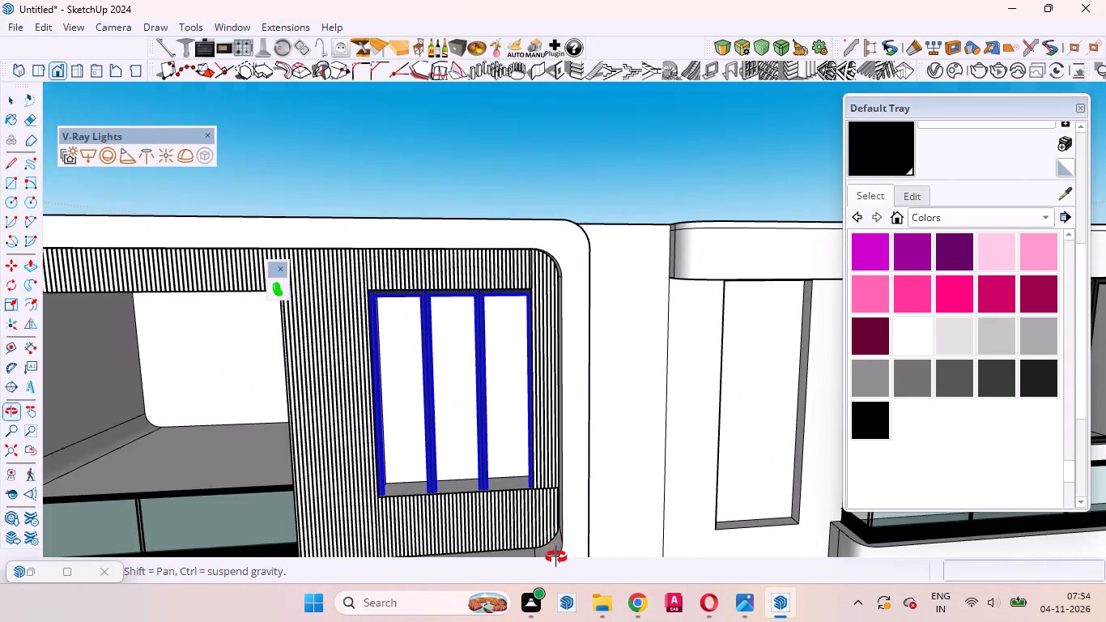
scroll(494, 408, "up", 3)
key("s")
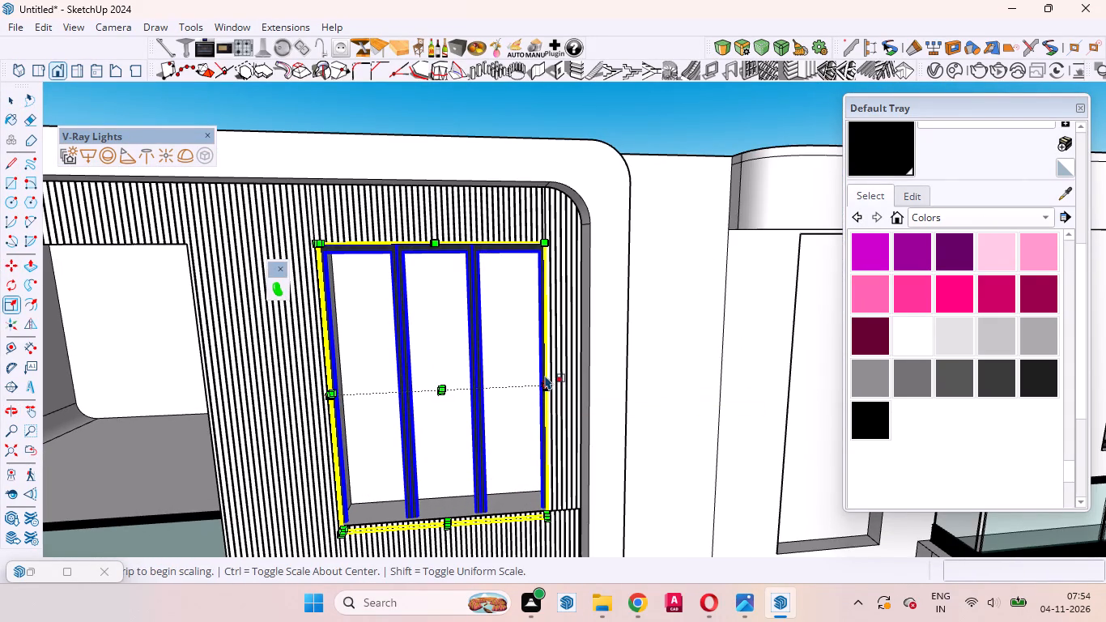
left_click(448, 517)
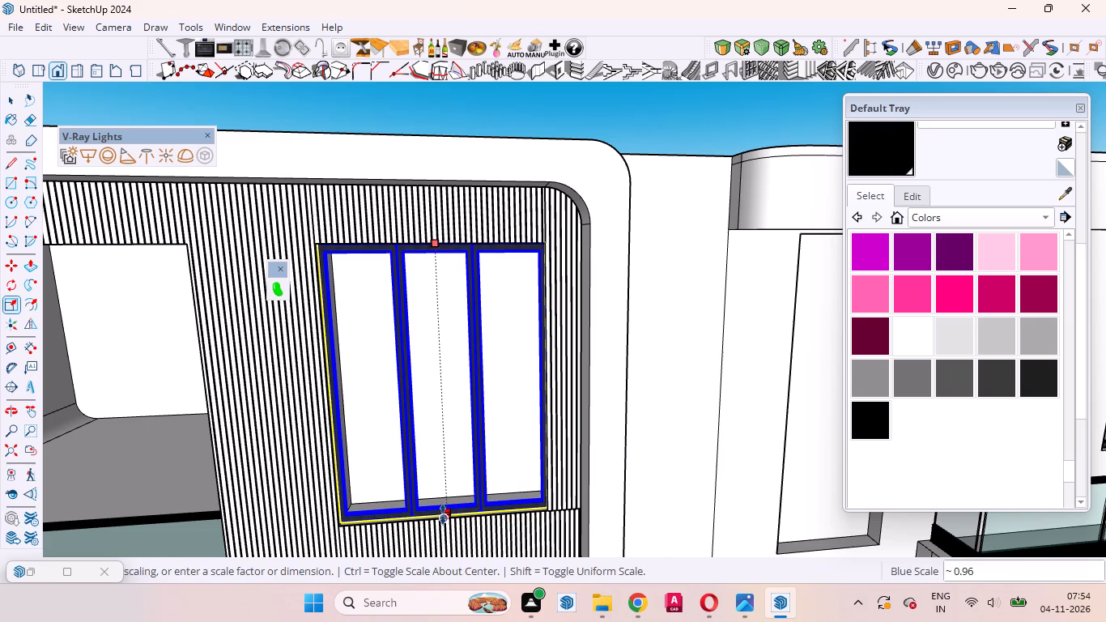
left_click(443, 514)
Adjust the upper-floor window's width against the far side edge of the slatted panel's opening.
scroll(525, 360, "up", 5)
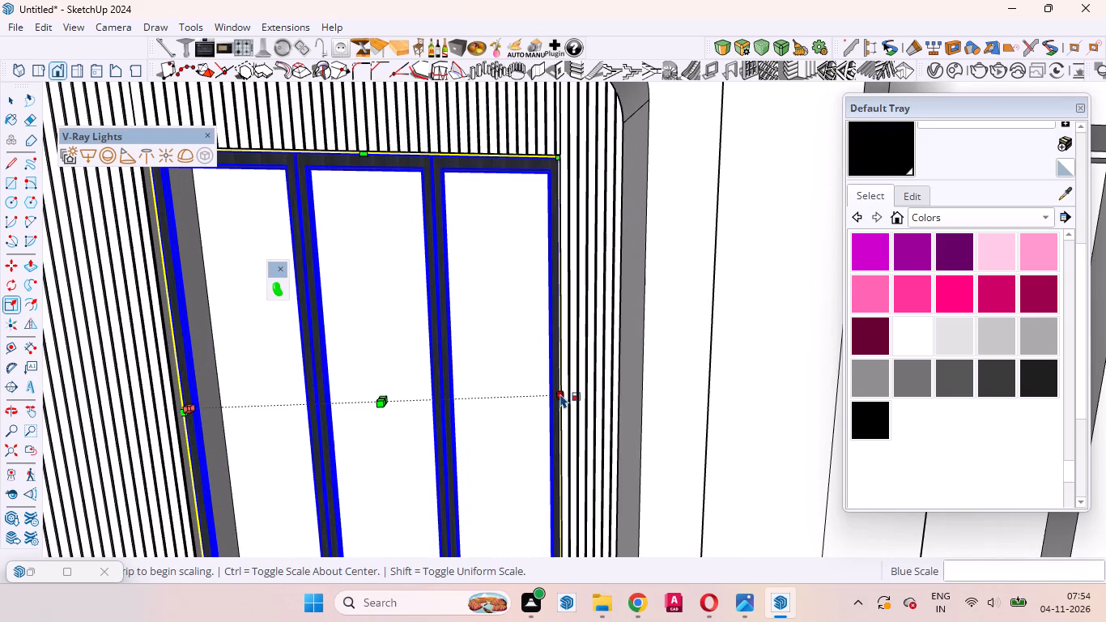
middle_click_drag(614, 431, 703, 439)
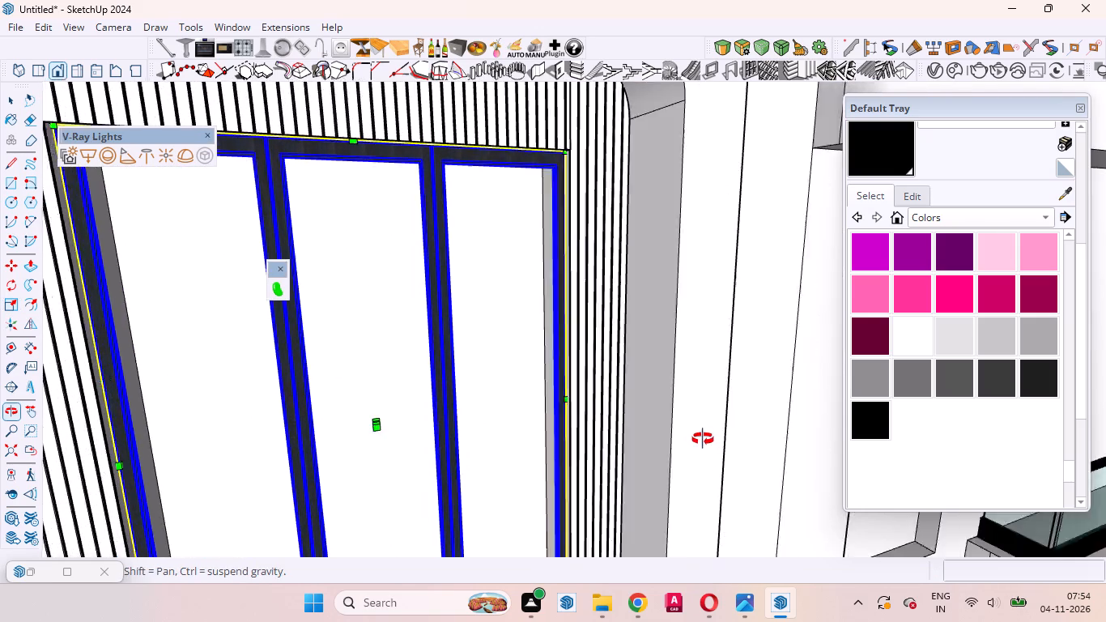
middle_click_drag(703, 439, 781, 445)
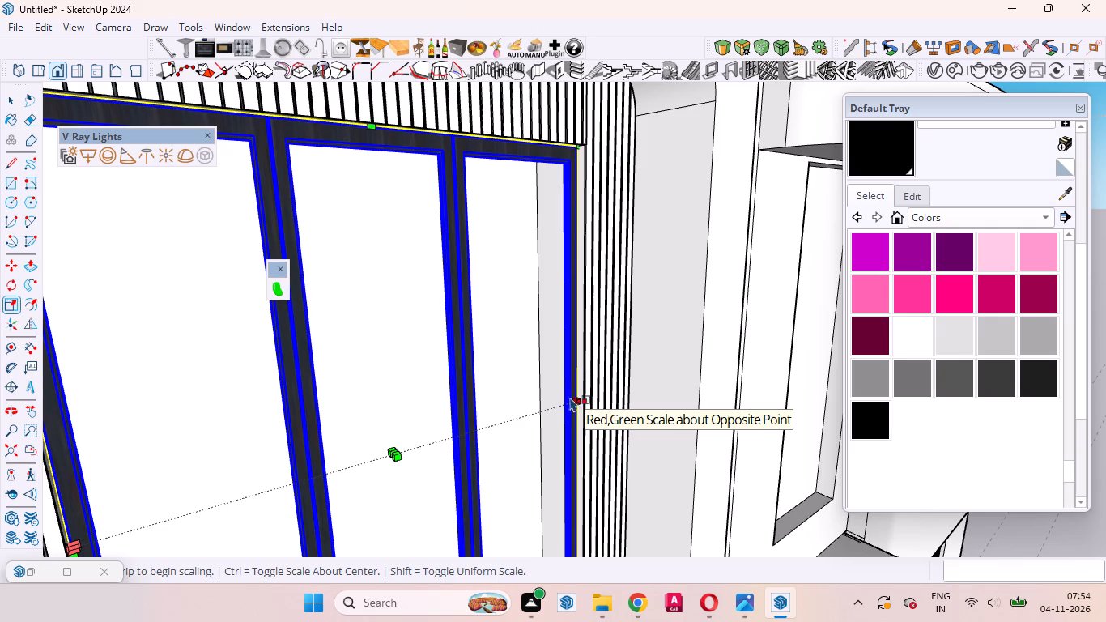
left_click(568, 395)
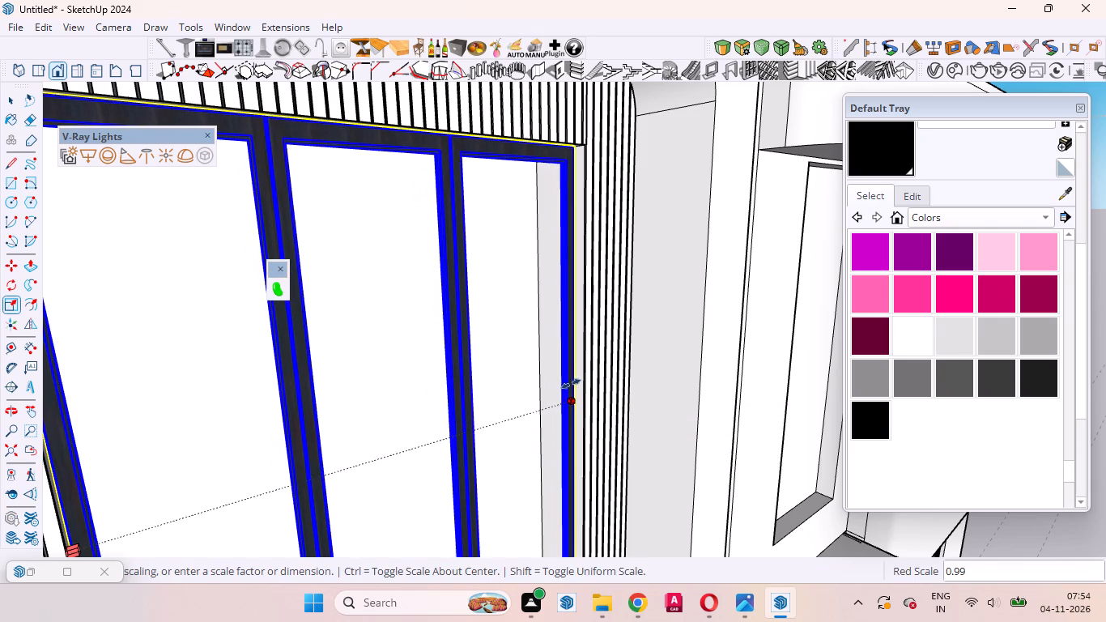
left_click(573, 381)
key("space")
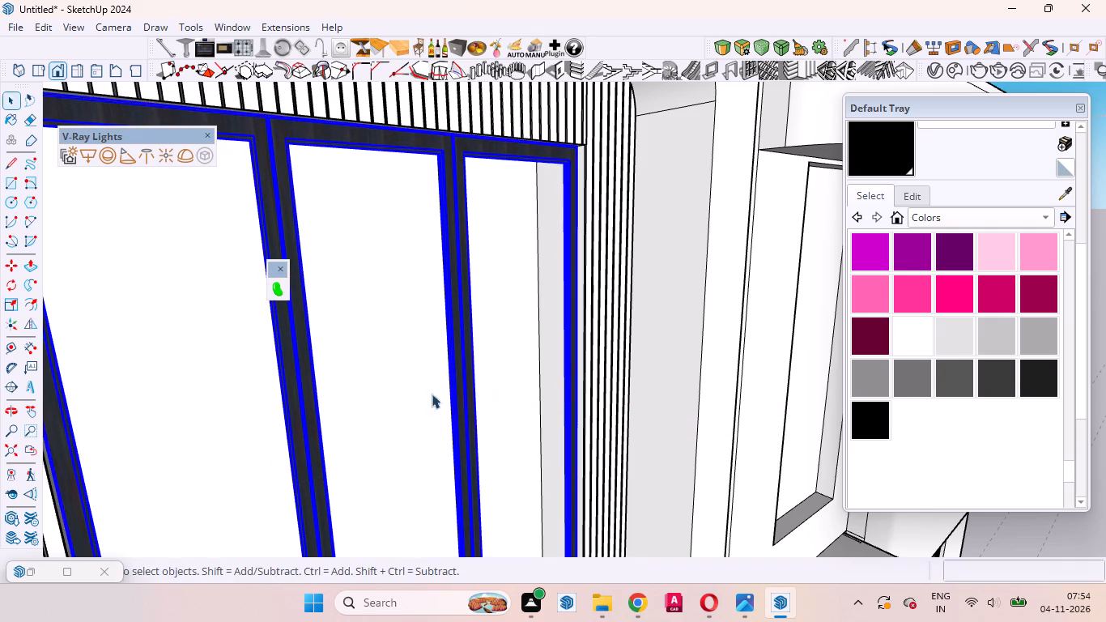
Move the upper-floor window about 1 3/16" outward toward the face of the slatted panel and deselect it.
scroll(404, 362, "down", 10)
middle_click_drag(491, 394, 292, 442)
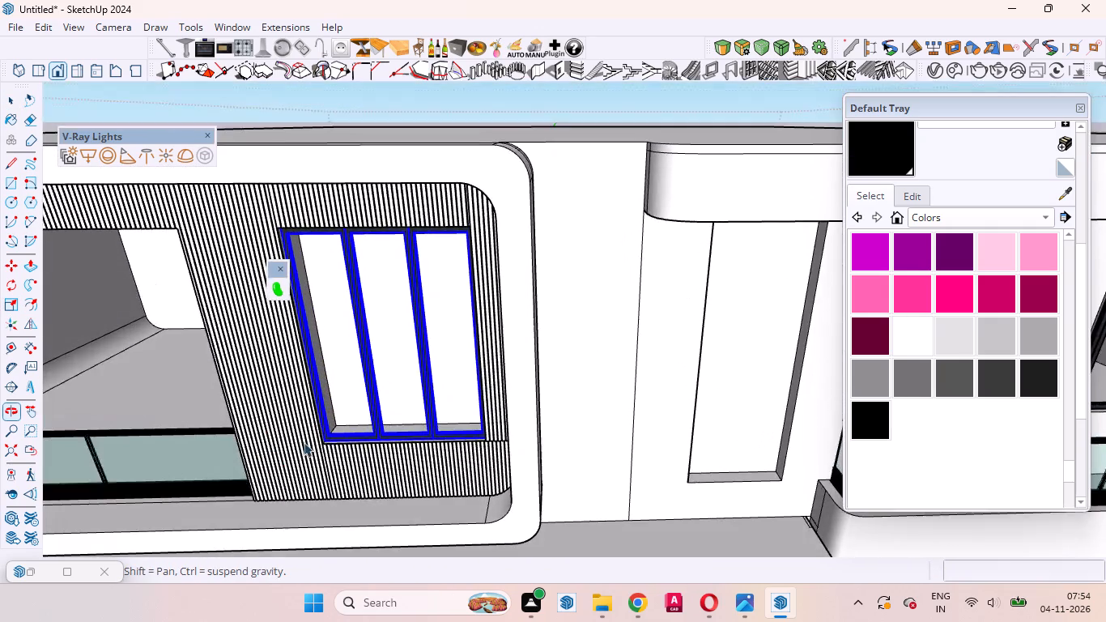
scroll(346, 445, "up", 16)
middle_click_drag(346, 455, 286, 599)
scroll(286, 599, "up", 5)
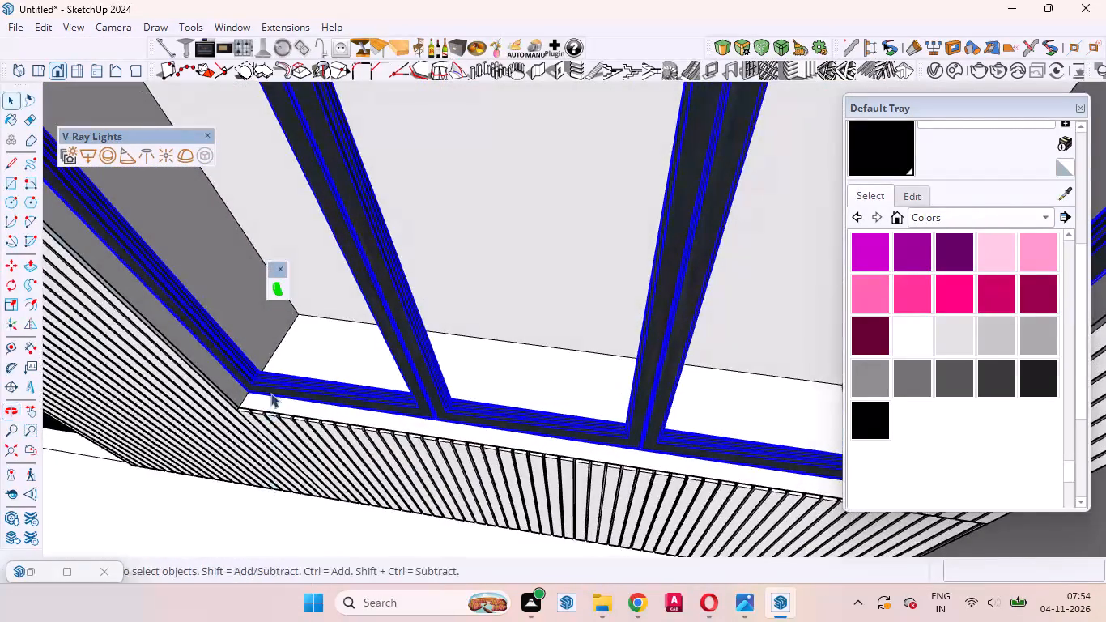
scroll(270, 393, "up", 6)
key("m")
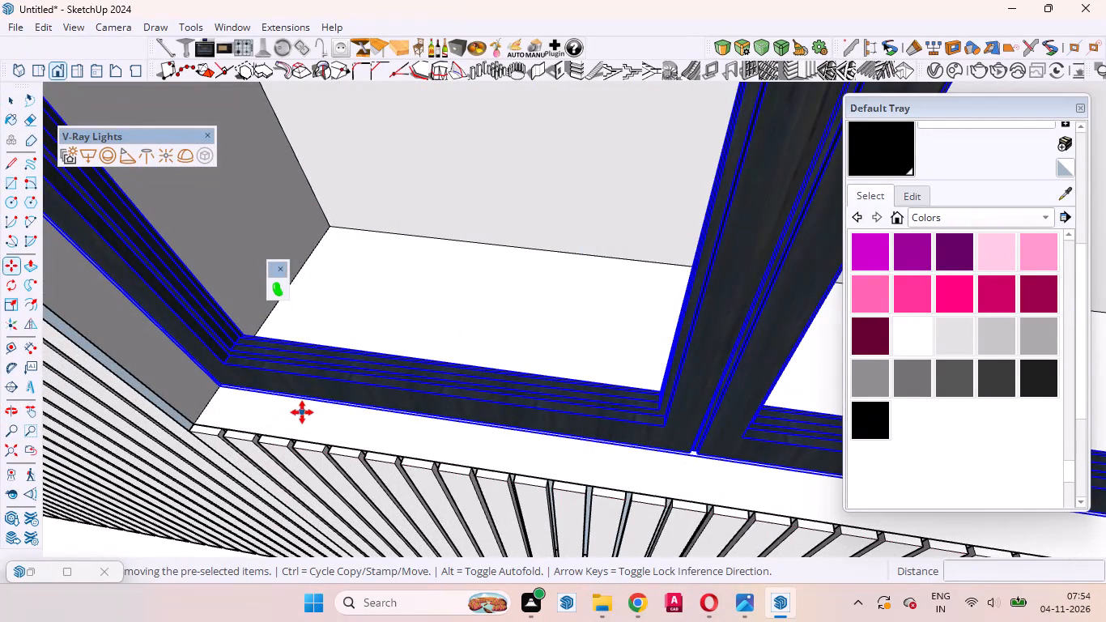
left_click(302, 412)
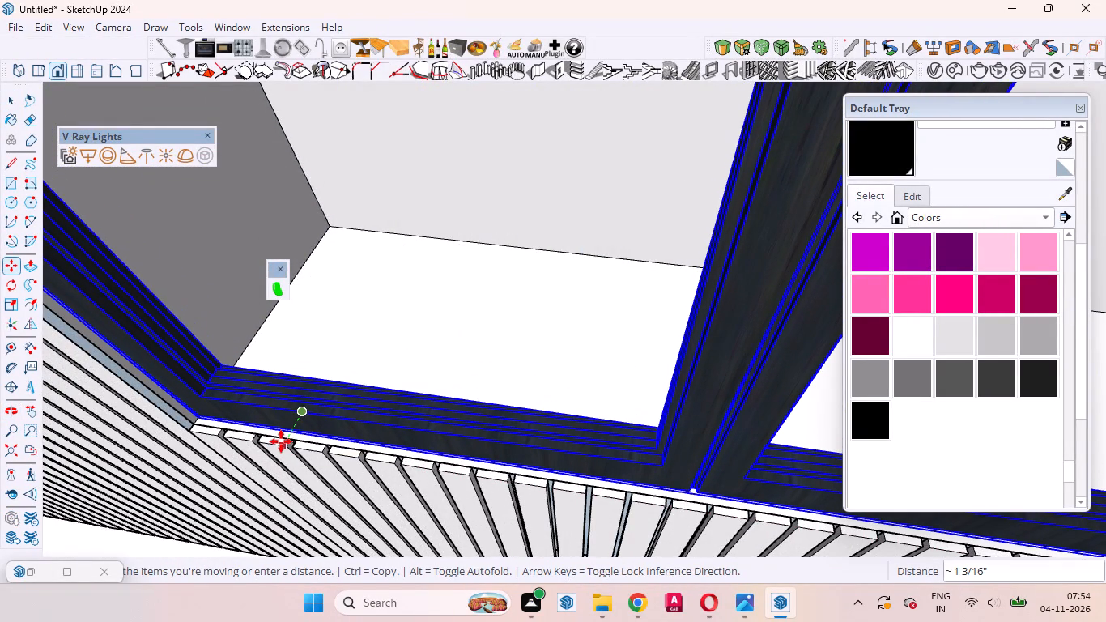
left_click(281, 441)
key("space")
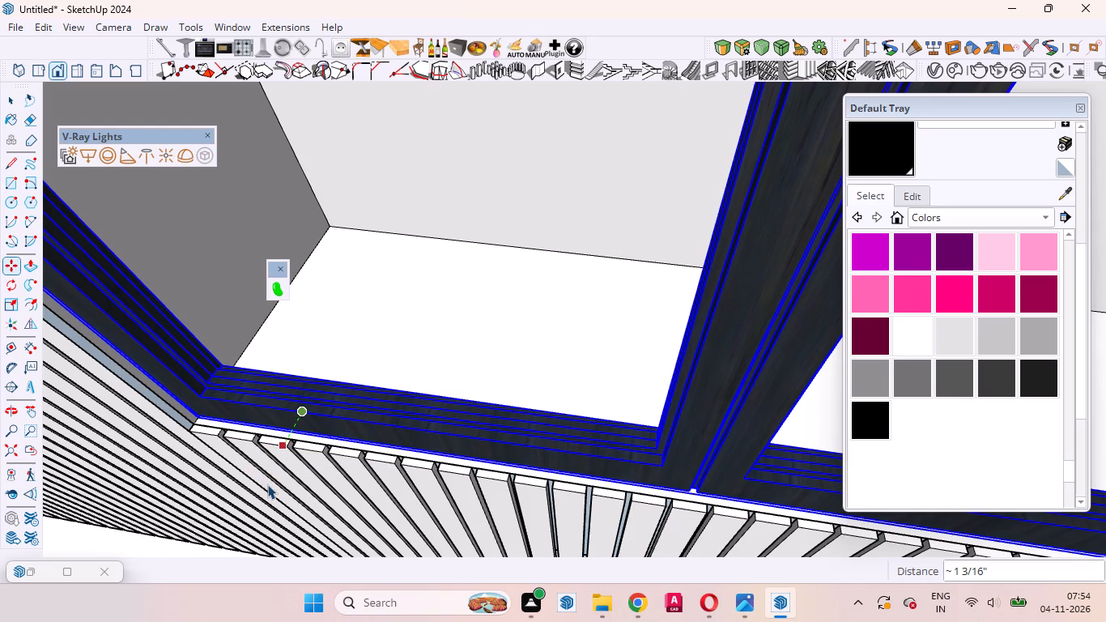
scroll(313, 454, "down", 20)
scroll(313, 454, "down", 14)
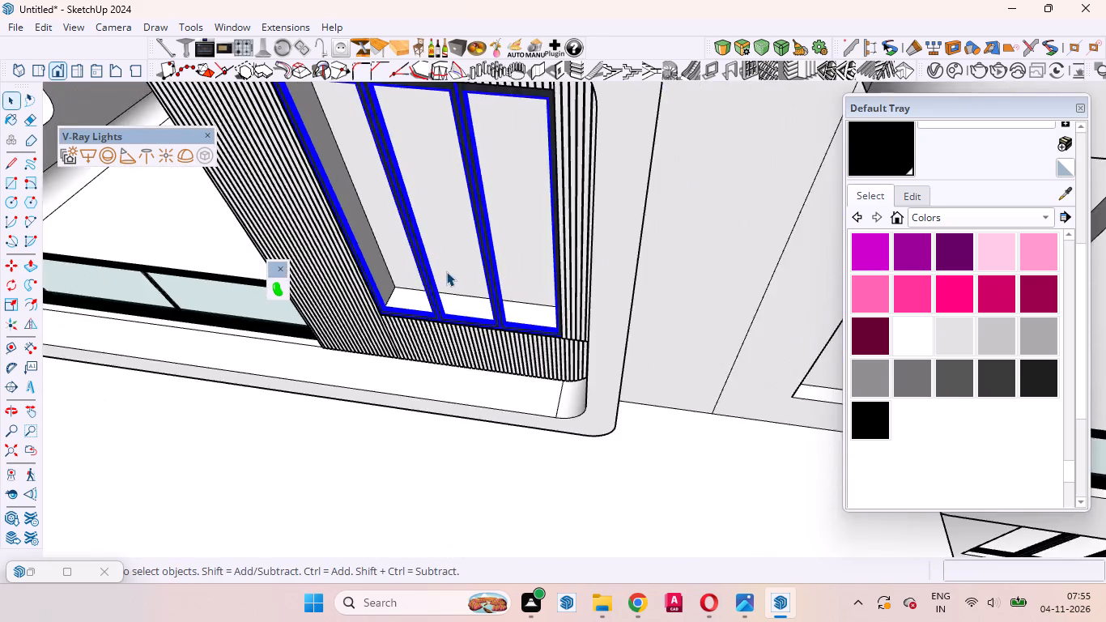
scroll(446, 271, "down", 16)
middle_click_drag(513, 396, 690, 194)
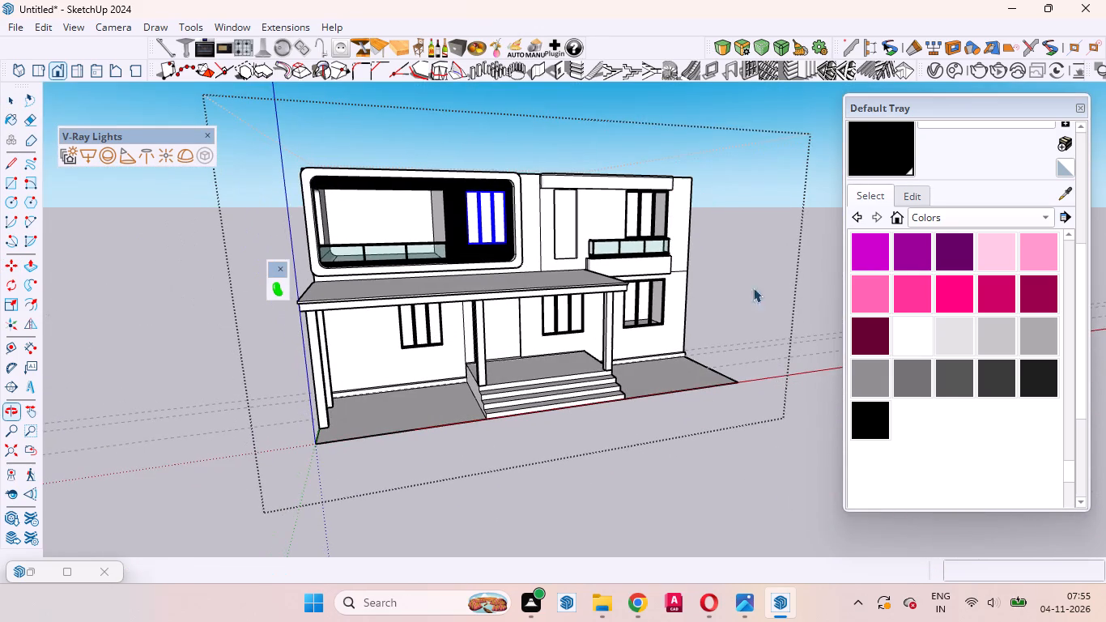
left_click(765, 326)
Examine the fitted upper-floor window, the narrow opening beside it and the rest of the front facade.
scroll(504, 207, "up", 11)
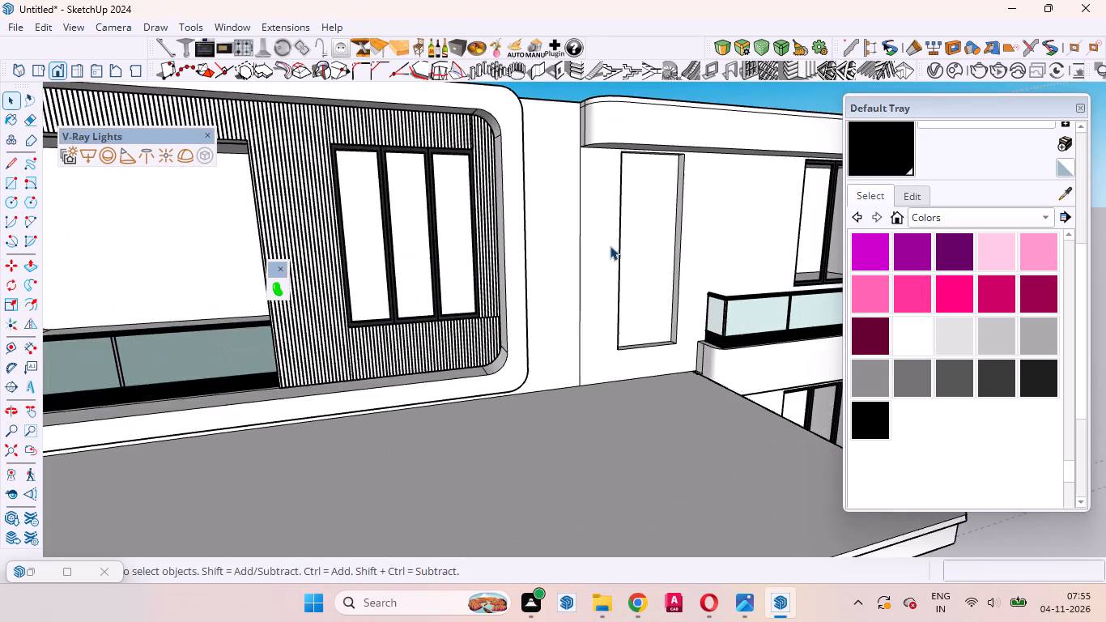
middle_click_drag(618, 271, 641, 288)
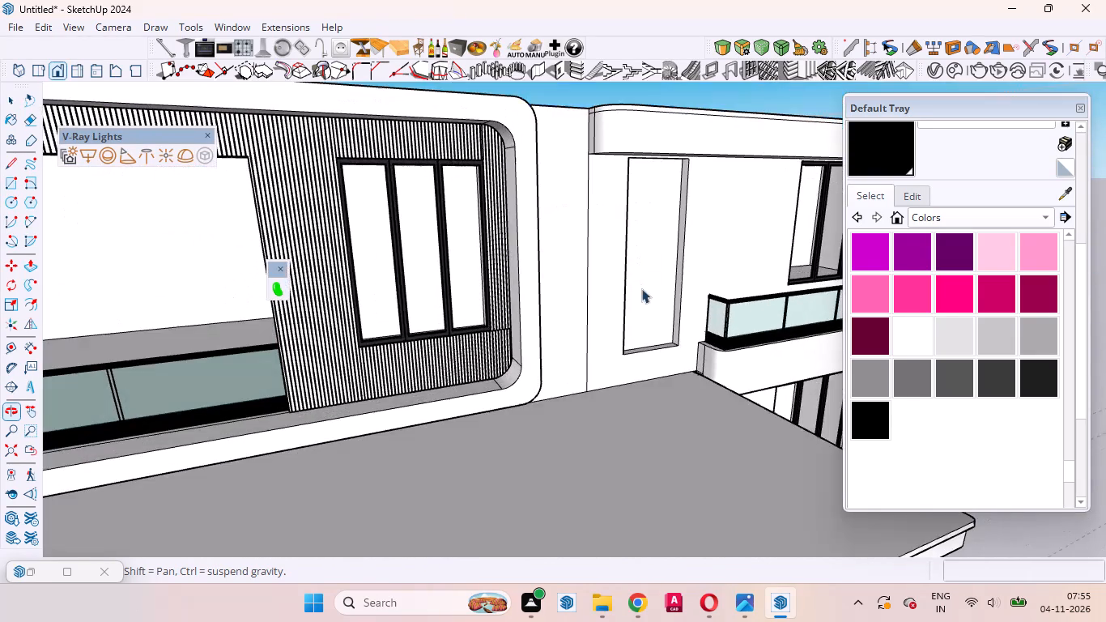
scroll(471, 279, "down", 10)
middle_click_drag(578, 308, 466, 268)
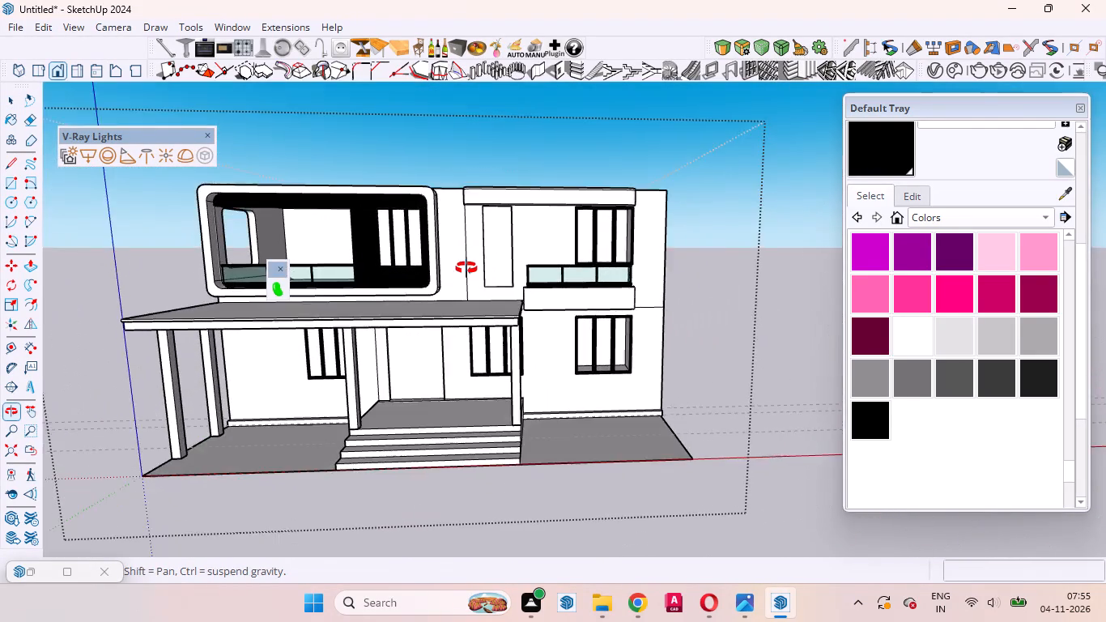
middle_click_drag(466, 268, 483, 224)
scroll(476, 242, "up", 5)
scroll(513, 282, "down", 5)
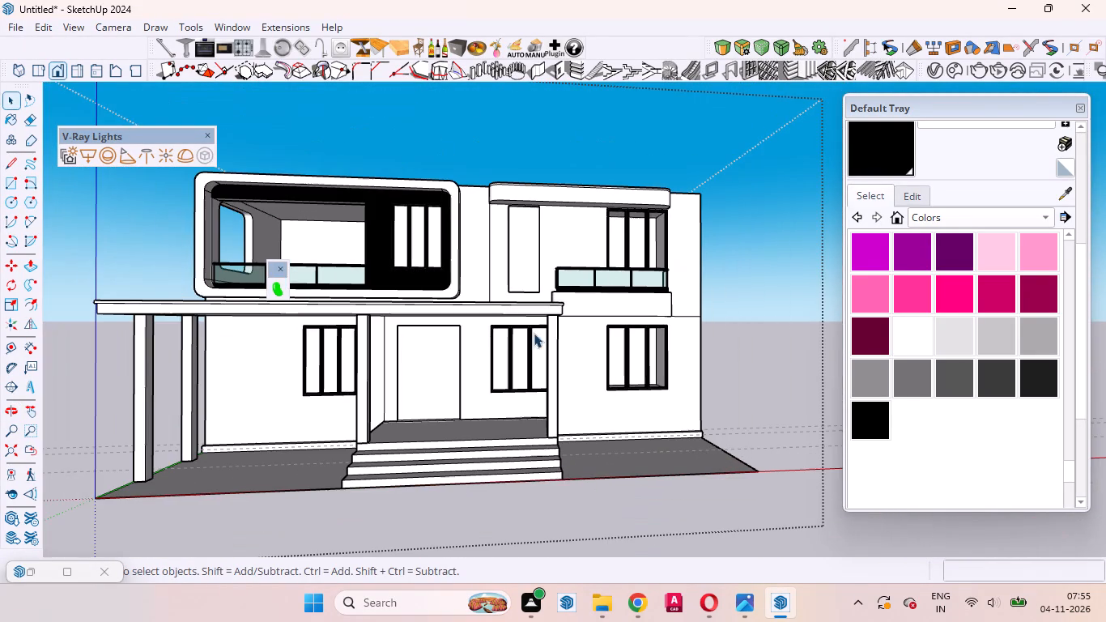
Look through the 3D Warehouse results for "window" for a model that suits the remaining facade openings.
left_click(235, 24)
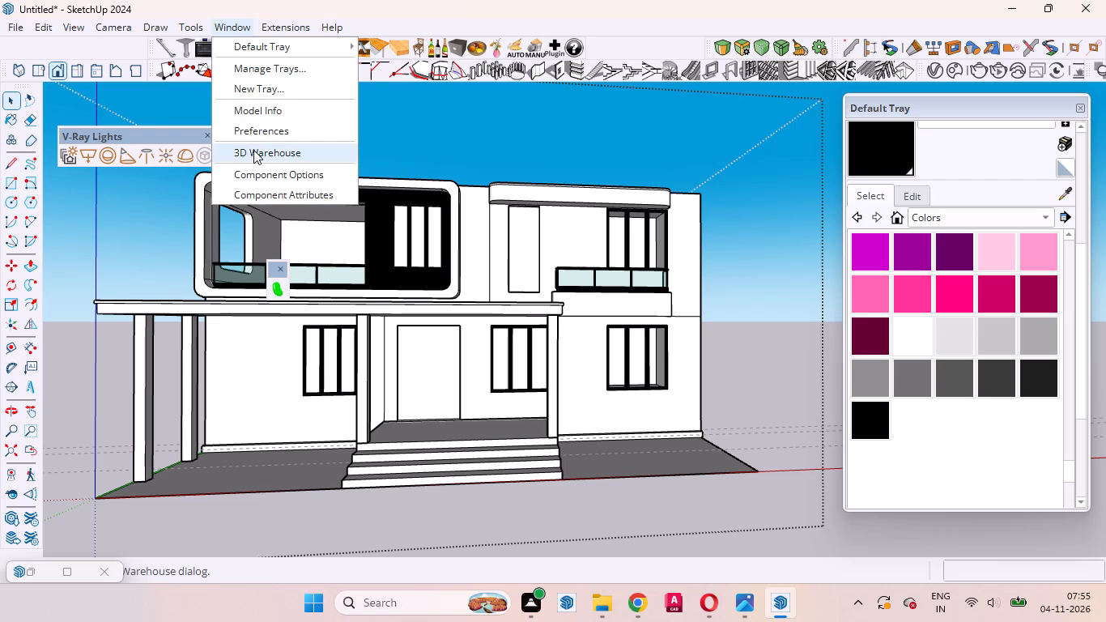
left_click(253, 150)
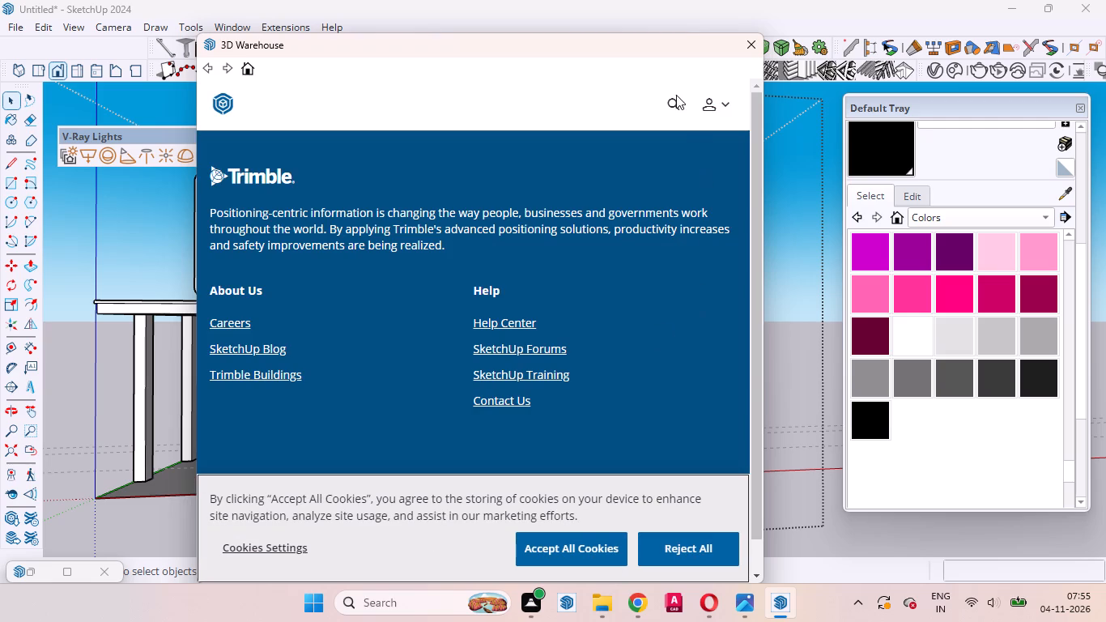
left_click(672, 100)
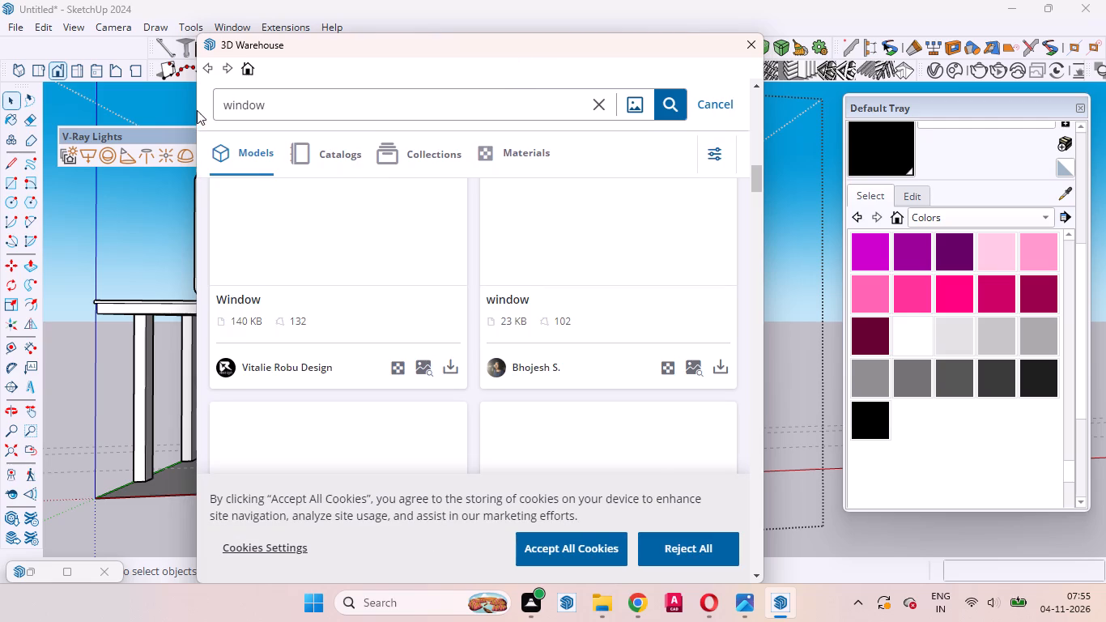
left_click(283, 104)
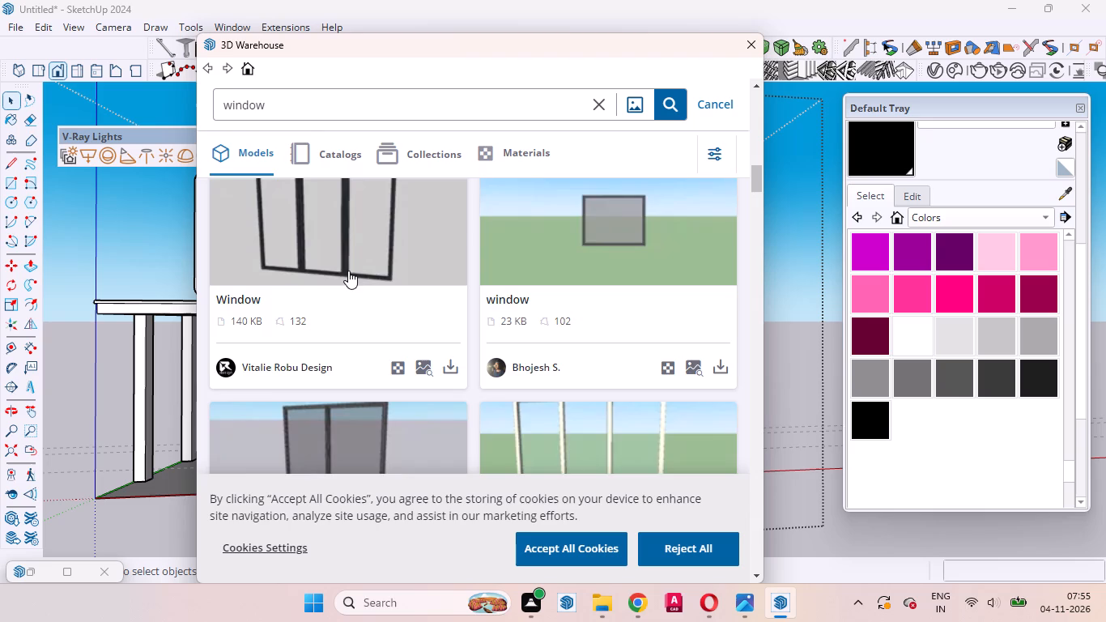
scroll(348, 271, "down", 8)
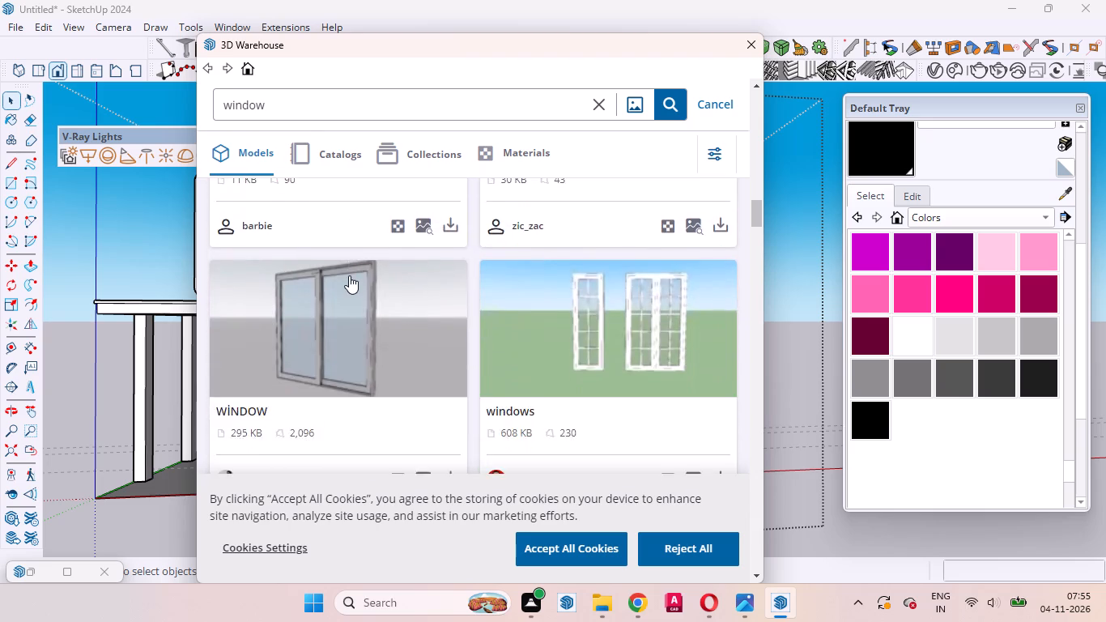
scroll(349, 275, "down", 2)
scroll(349, 278, "up", 12)
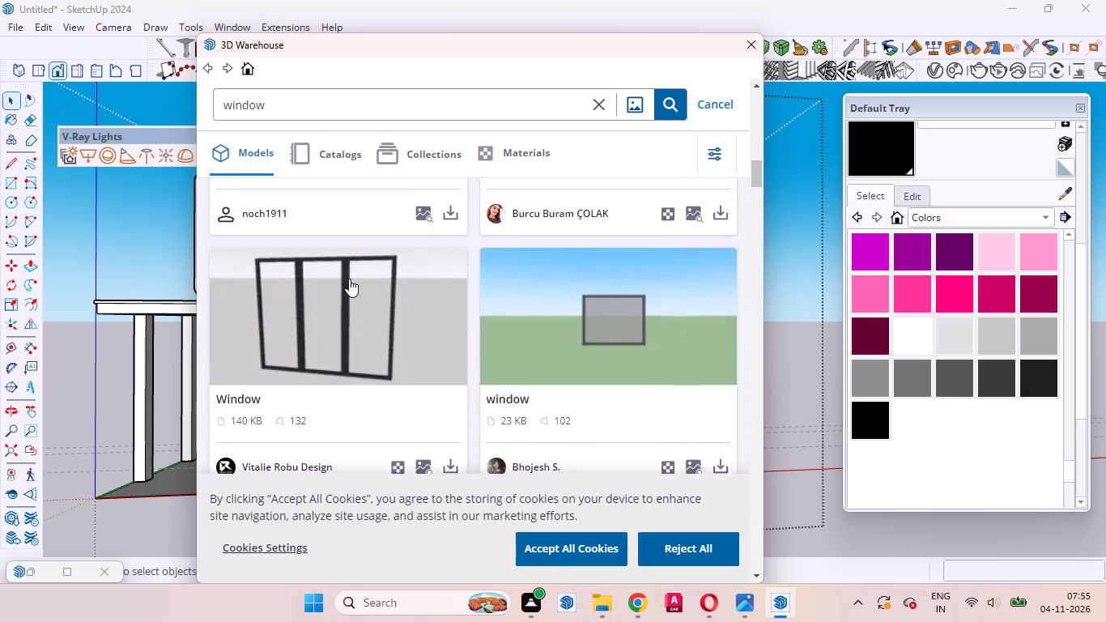
scroll(349, 279, "down", 1)
scroll(349, 279, "up", 10)
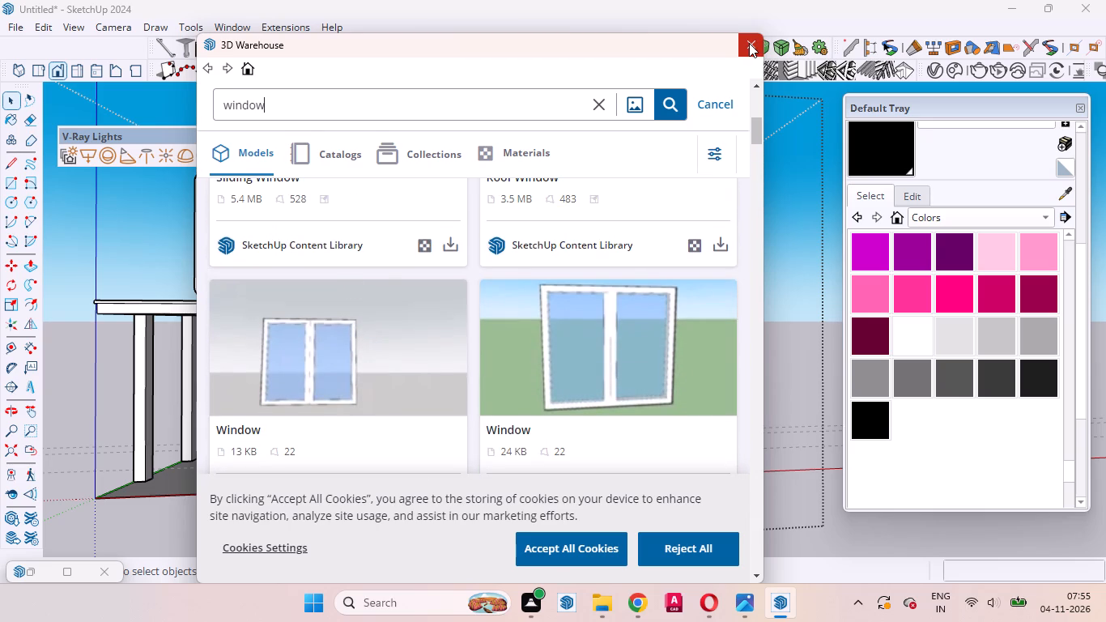
left_click(749, 43)
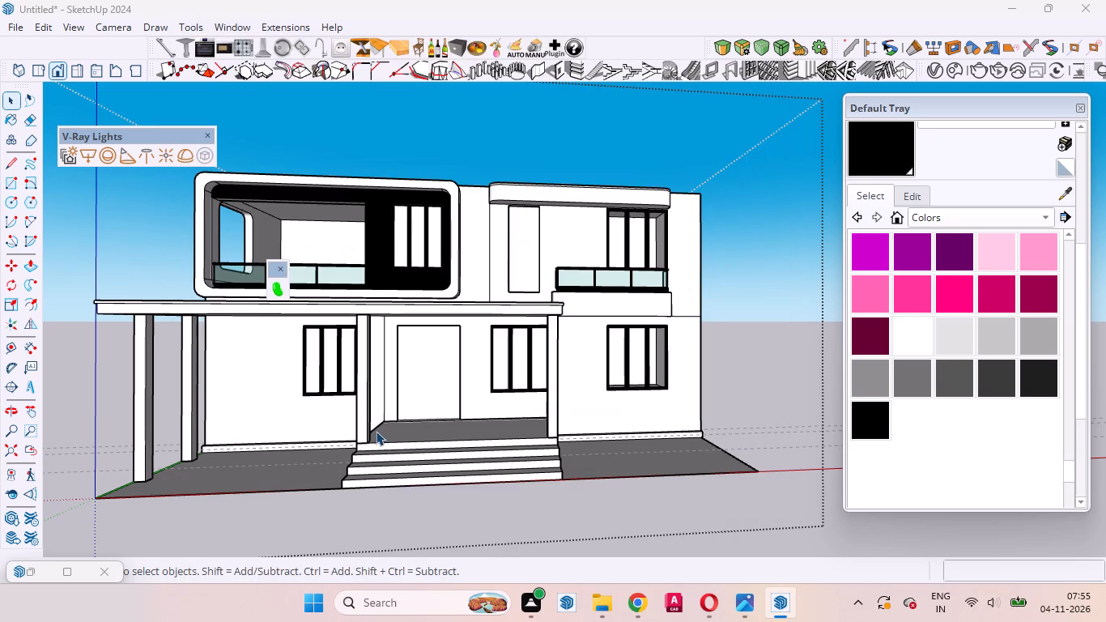
Copy the three-pane window from the slatted panel to the upper corner of the narrow upper-floor opening, about 9' 3 3/4" away.
scroll(415, 232, "up", 10)
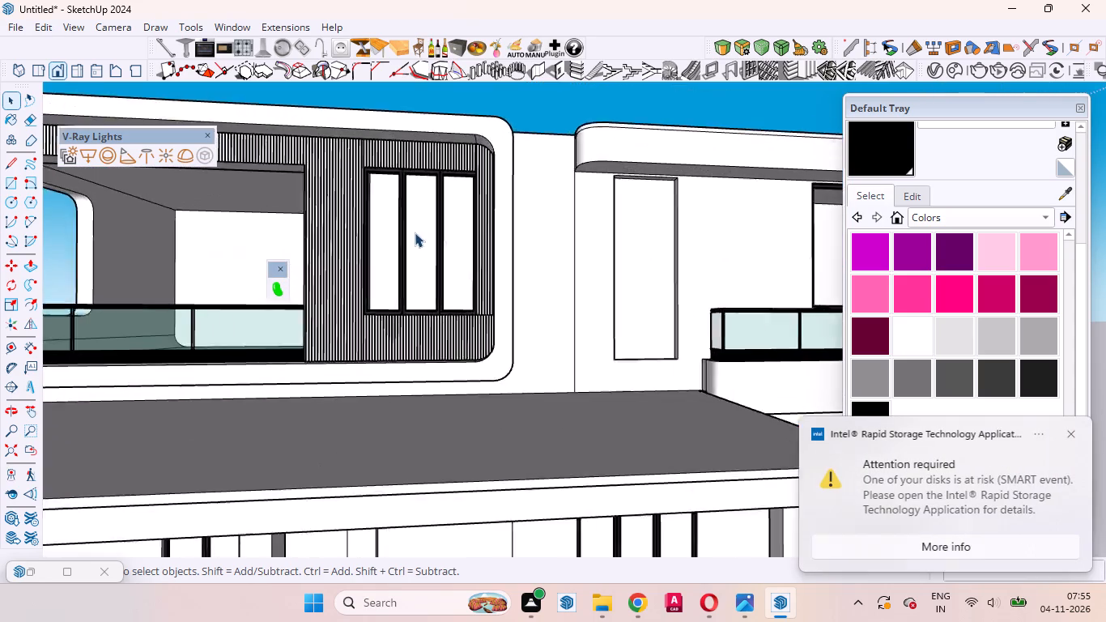
scroll(415, 232, "up", 2)
middle_click_drag(405, 294, 482, 416)
scroll(404, 305, "up", 8)
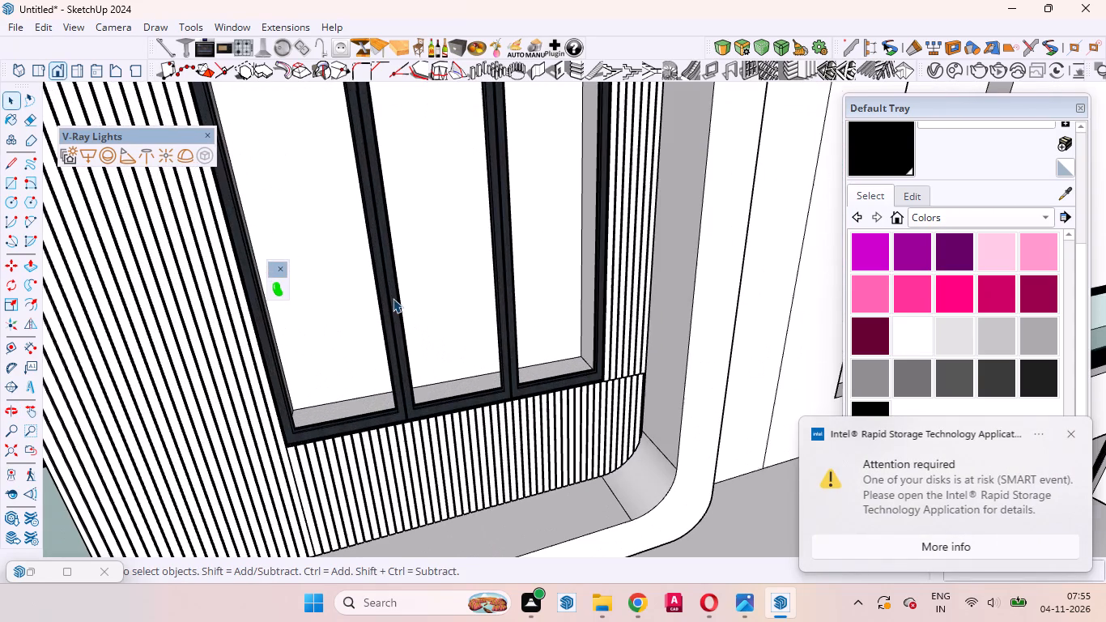
left_click(392, 297)
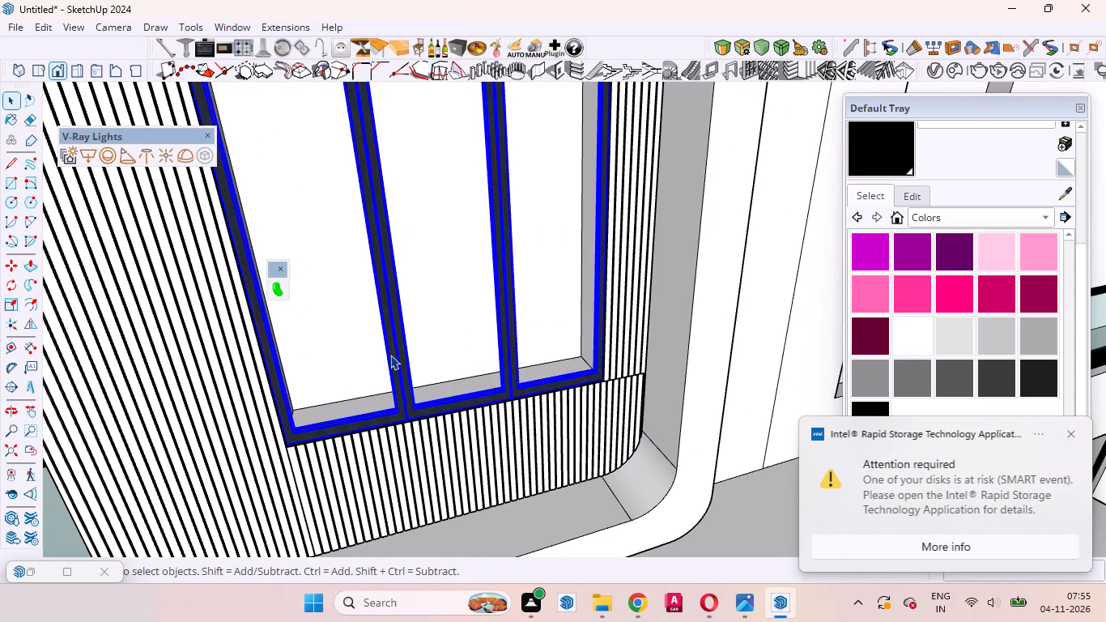
key("m")
scroll(819, 313, "down", 1)
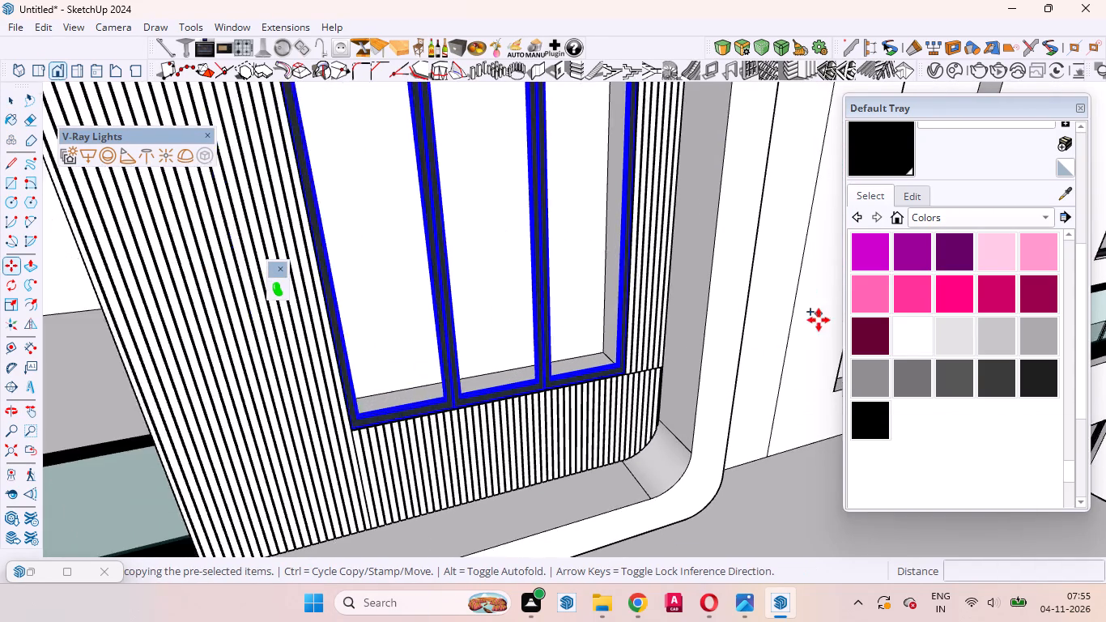
scroll(819, 320, "down", 1)
scroll(631, 356, "down", 6)
middle_click_drag(568, 390, 495, 312)
scroll(521, 202, "up", 6)
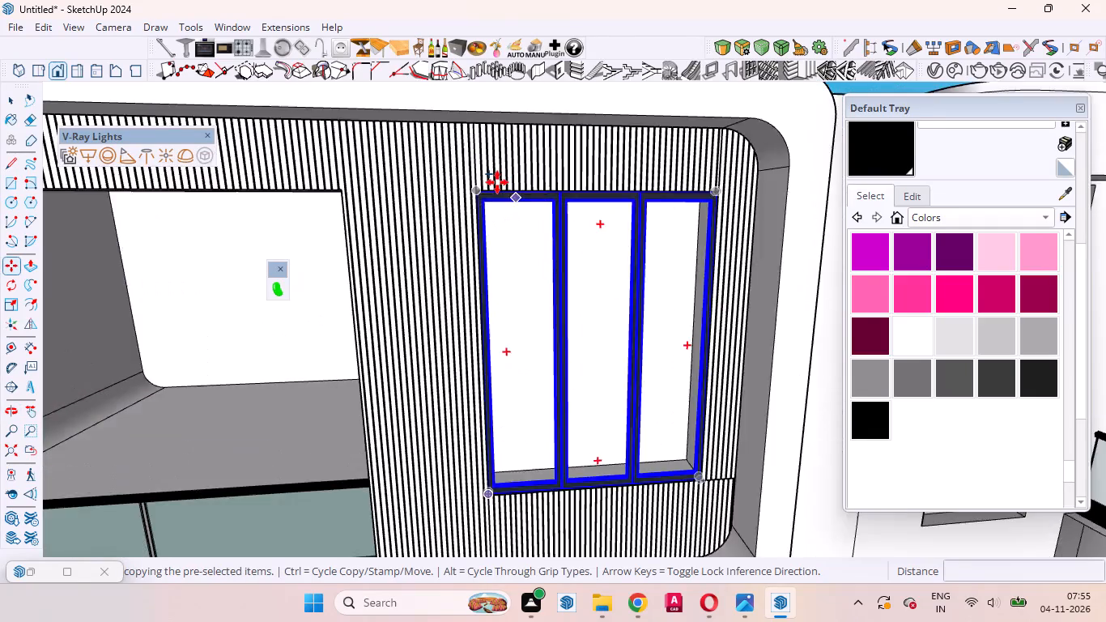
scroll(497, 182, "up", 20)
scroll(497, 182, "up", 2)
scroll(423, 250, "down", 5)
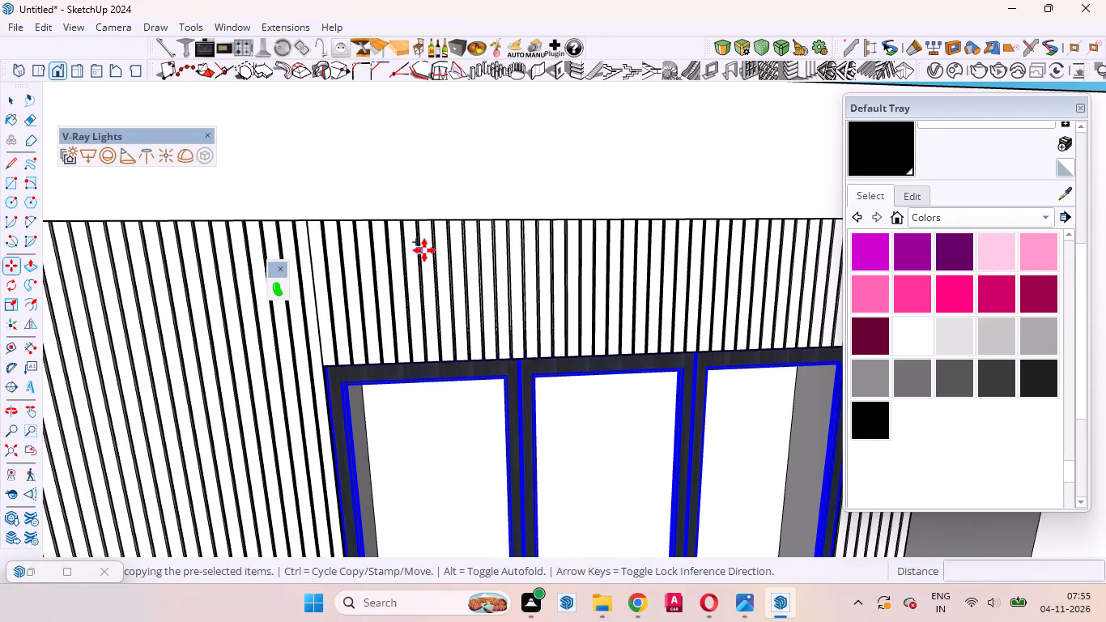
left_click(322, 366)
scroll(361, 381, "down", 17)
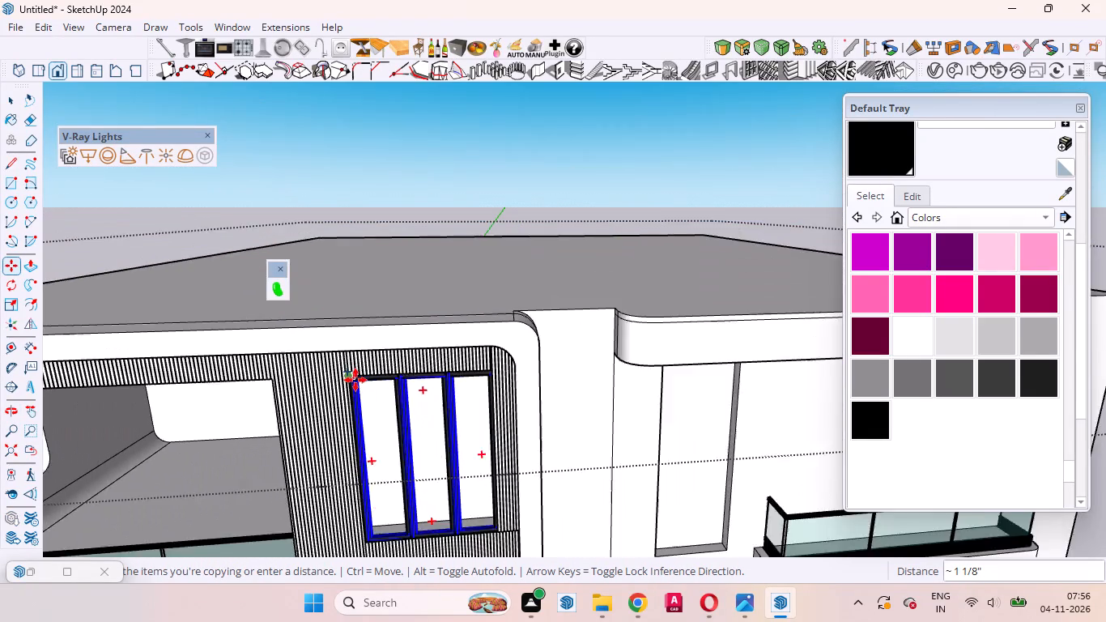
scroll(355, 380, "down", 6)
scroll(646, 416, "up", 6)
scroll(543, 390, "up", 4)
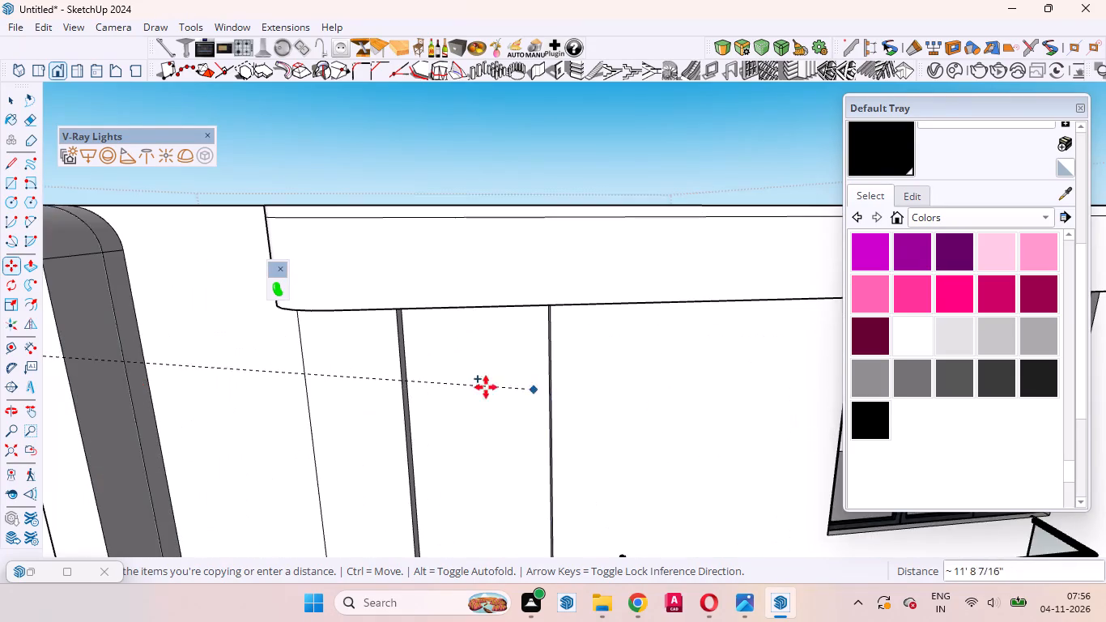
middle_click_drag(458, 376, 406, 275)
middle_click(404, 273)
scroll(415, 300, "up", 11)
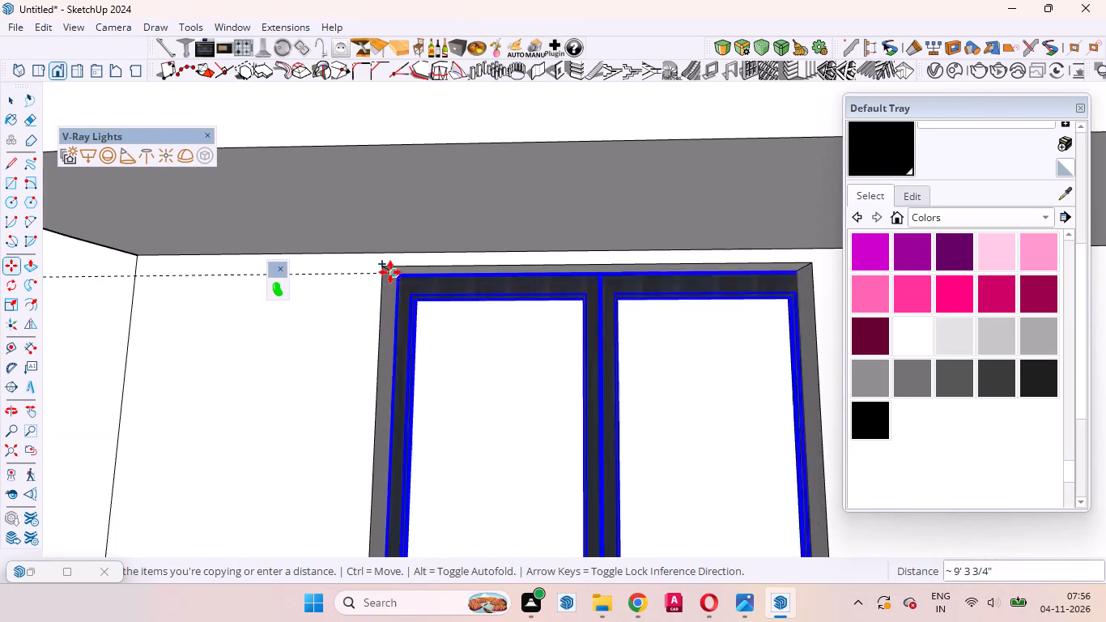
left_click(386, 269)
scroll(362, 257, "up", 15)
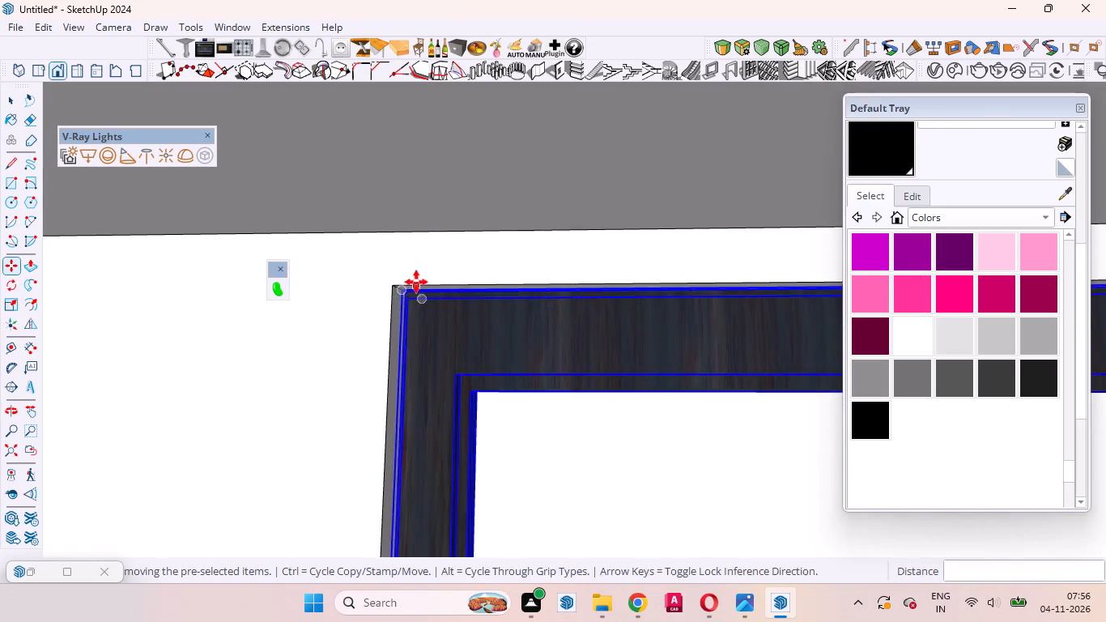
middle_click_drag(432, 315, 321, 340)
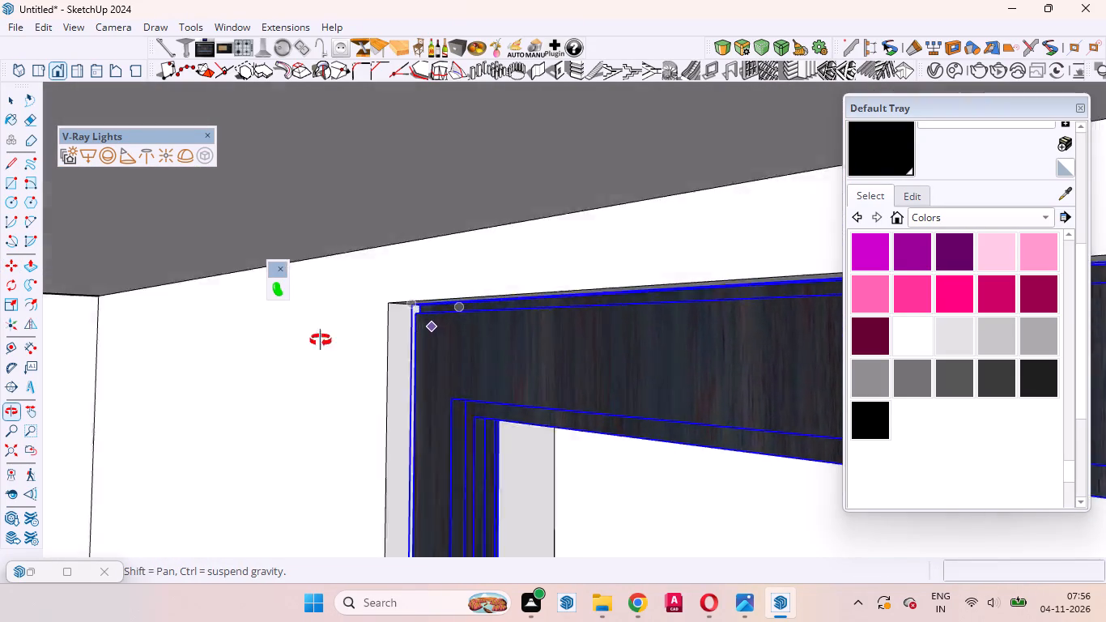
middle_click_drag(321, 340, 449, 313)
scroll(457, 315, "up", 1)
scroll(449, 315, "down", 20)
scroll(449, 315, "down", 7)
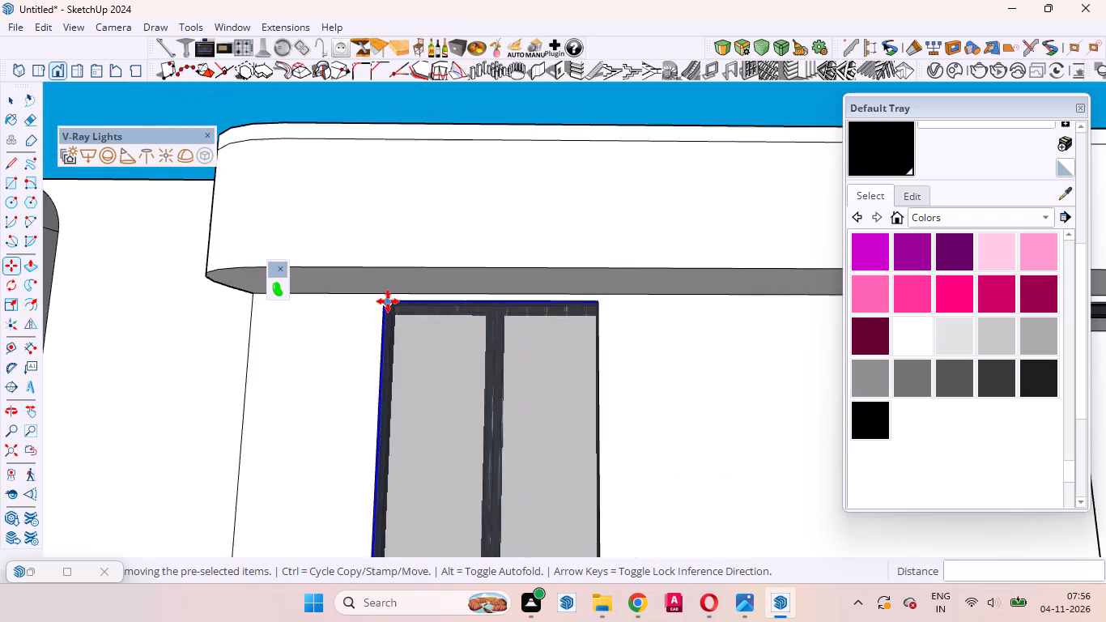
scroll(388, 301, "down", 16)
middle_click_drag(496, 392, 586, 484)
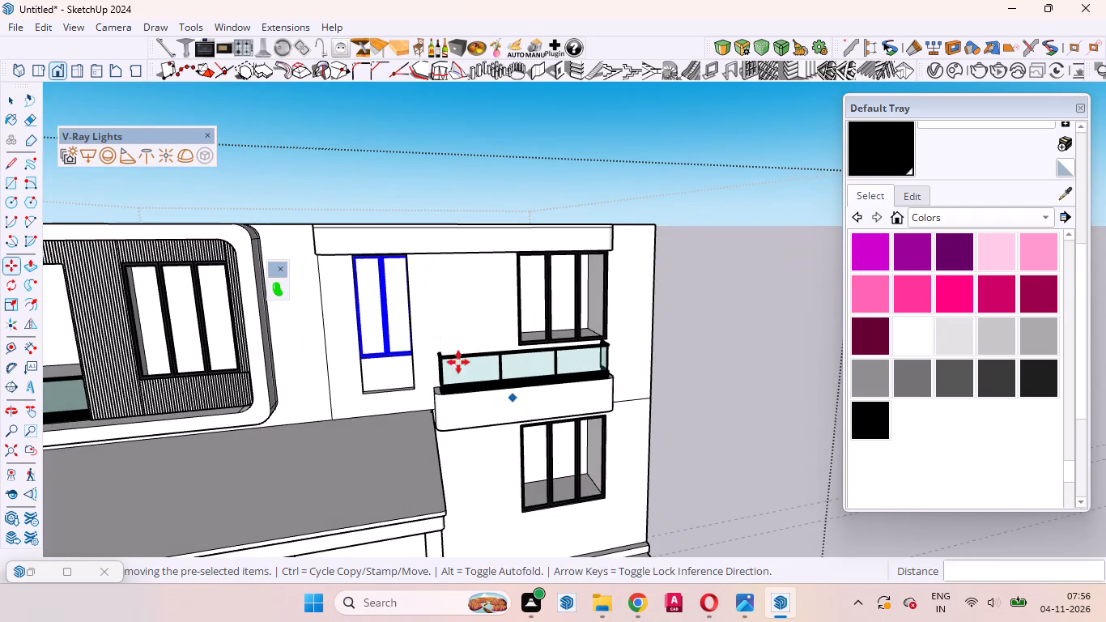
key("space")
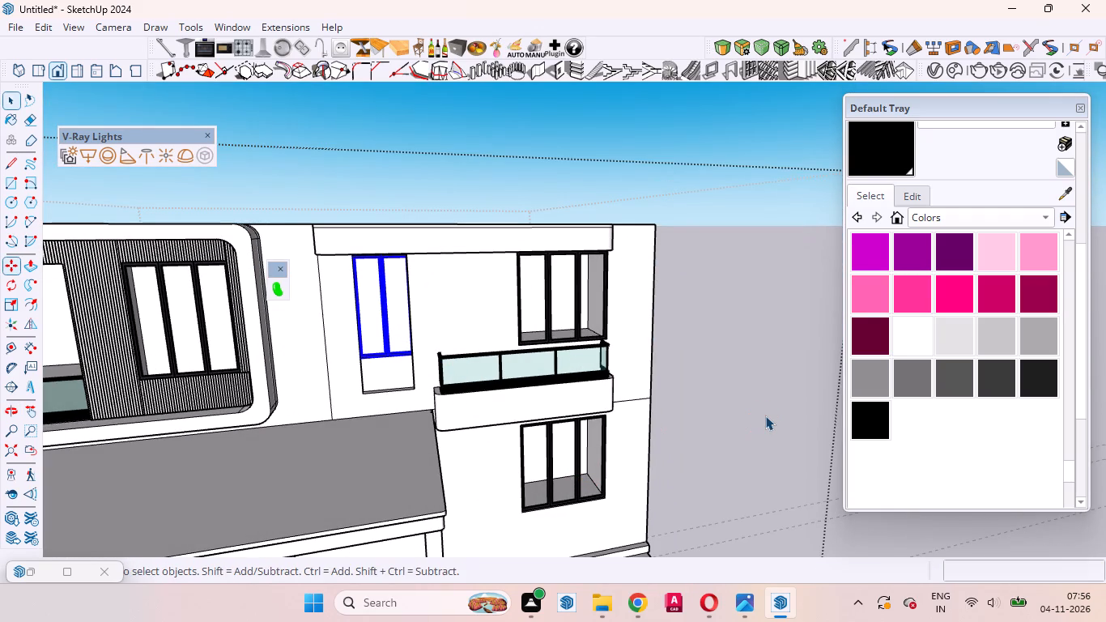
Scale the copied window uniformly by about 1.34 from its upper corner toward the narrow opening's lower edge.
scroll(385, 311, "up", 9)
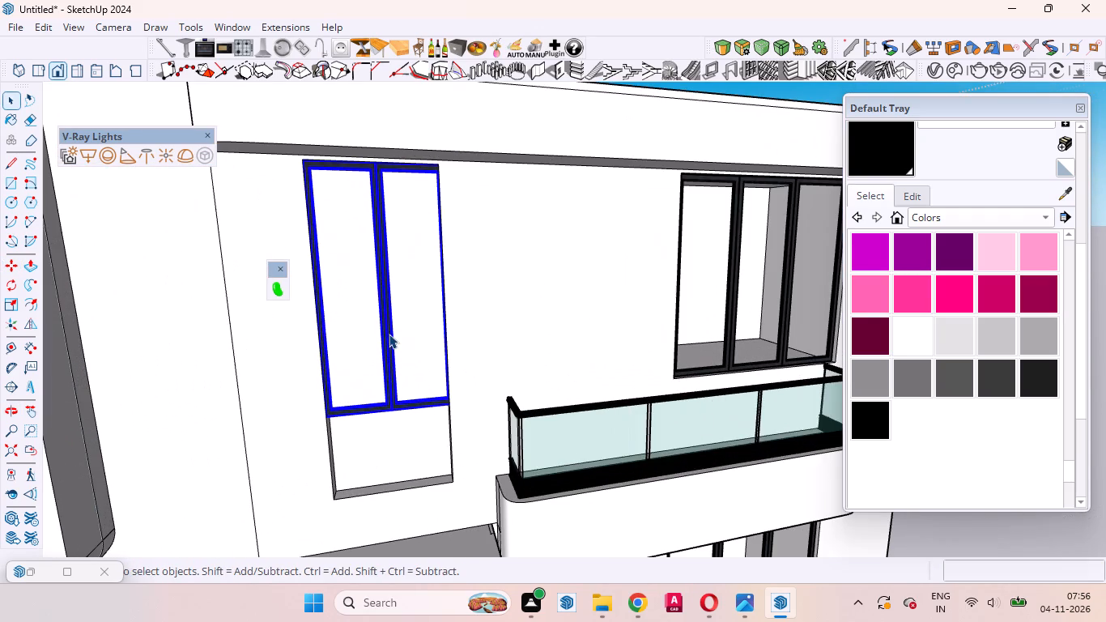
key("s")
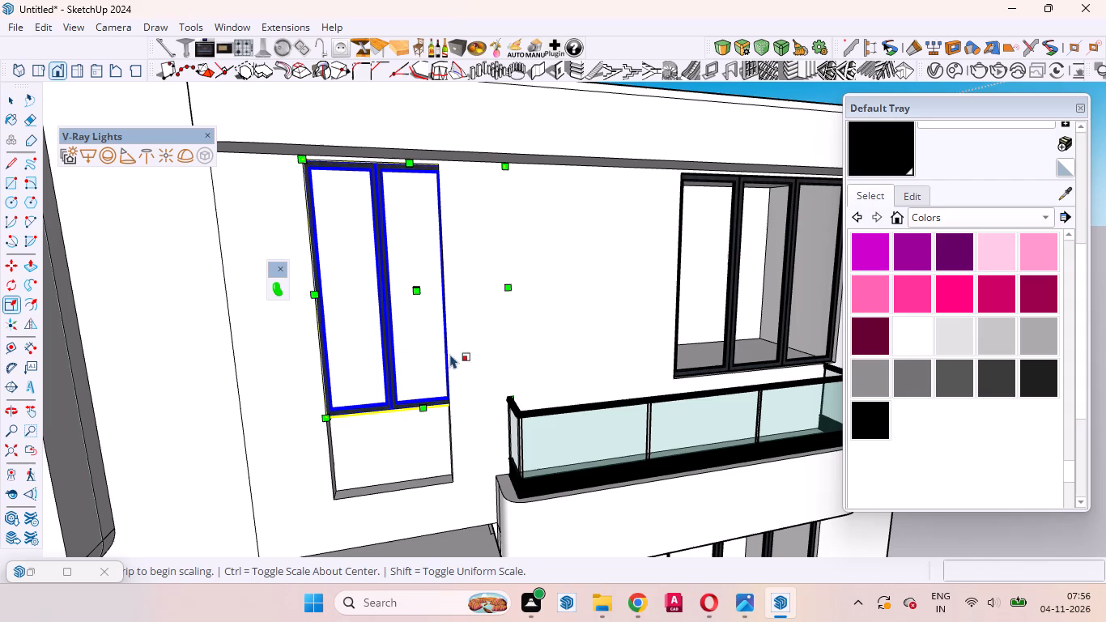
left_click(513, 402)
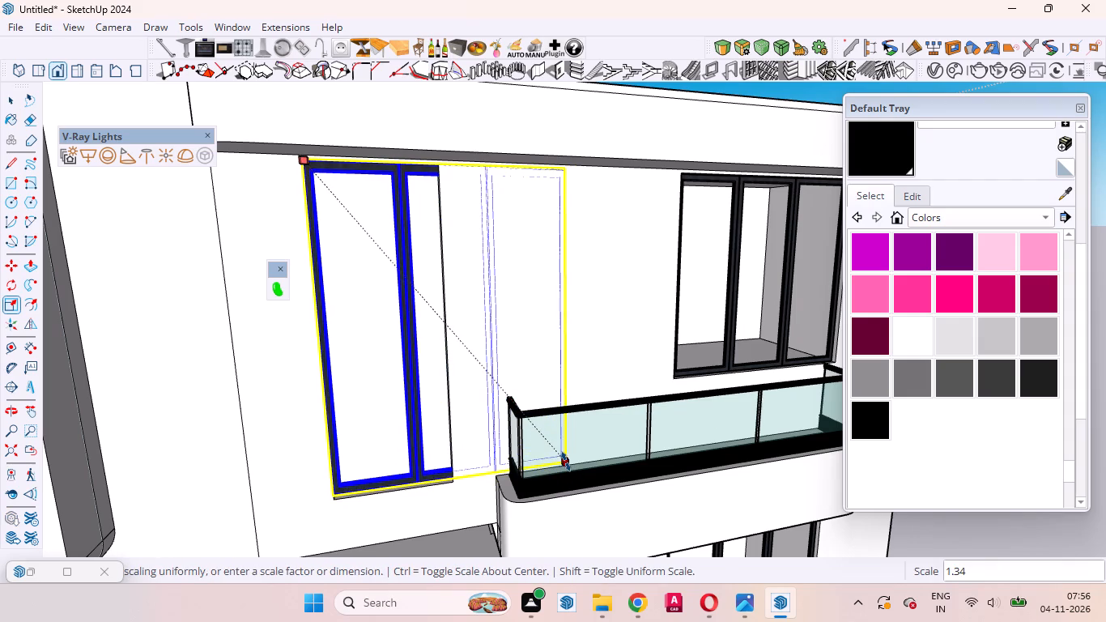
left_click(566, 462)
Scale the copied window's height by about 1.01 to meet the lower edge of the narrow opening.
scroll(393, 472, "up", 12)
middle_click_drag(427, 518, 406, 476)
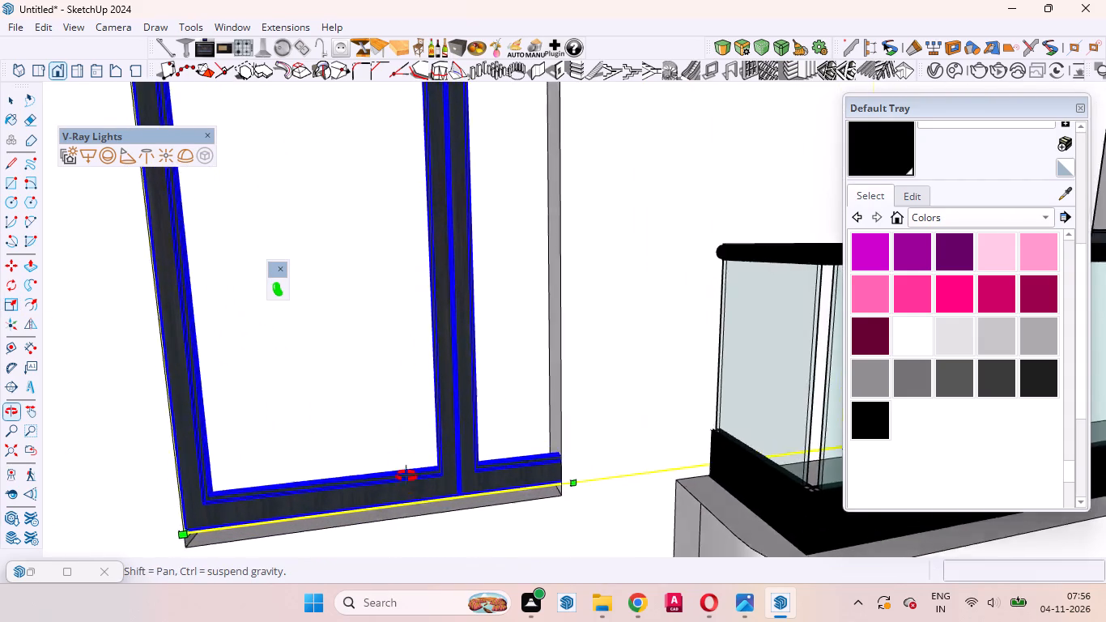
middle_click_drag(406, 476, 421, 369)
scroll(539, 509, "up", 4)
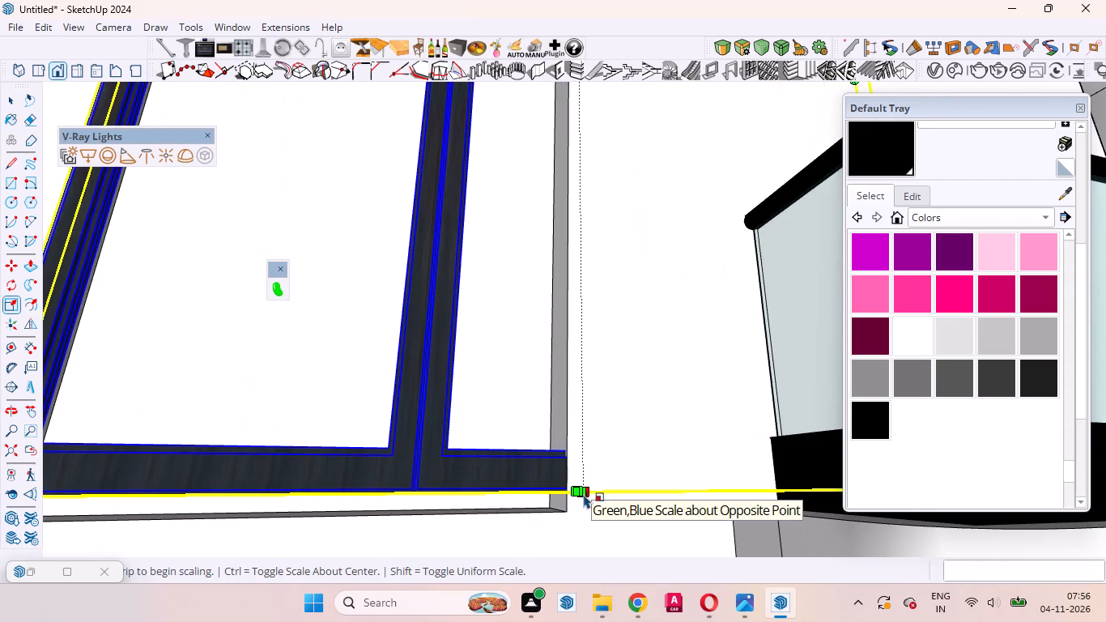
left_click(572, 493)
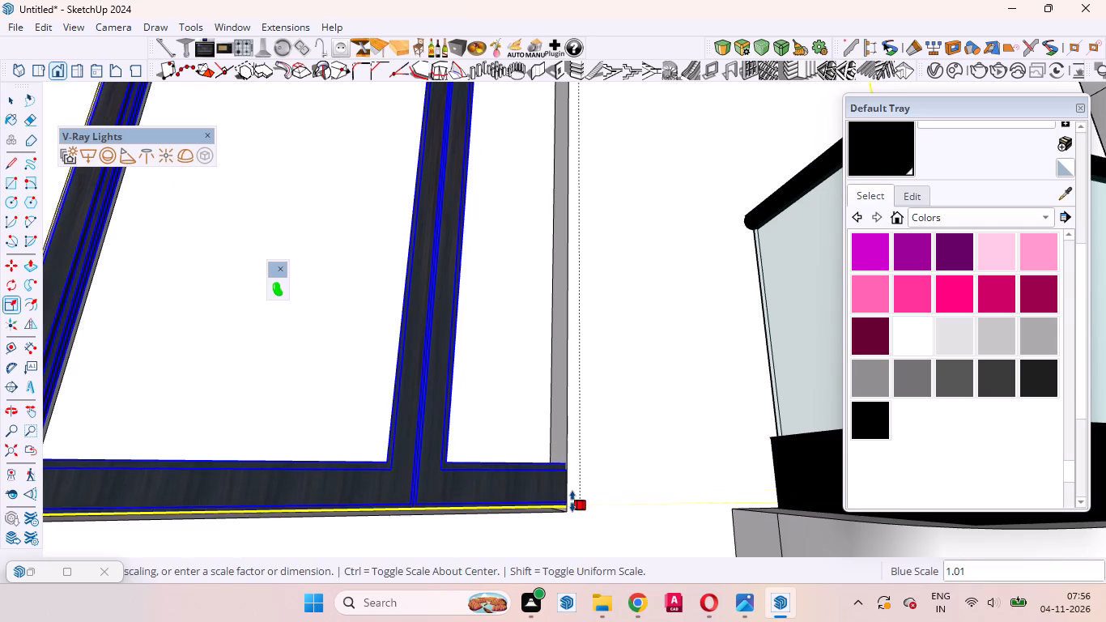
left_click(559, 514)
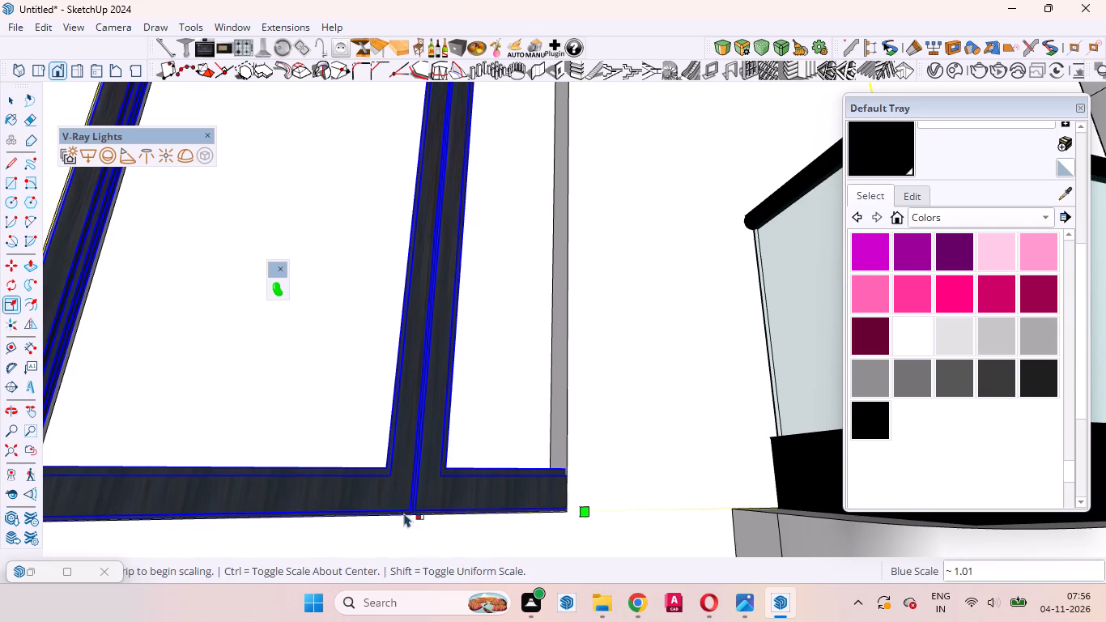
Widen the copied window by about 1.49 so that its first pane spans the narrow opening.
middle_click_drag(406, 517, 445, 569)
scroll(431, 523, "down", 15)
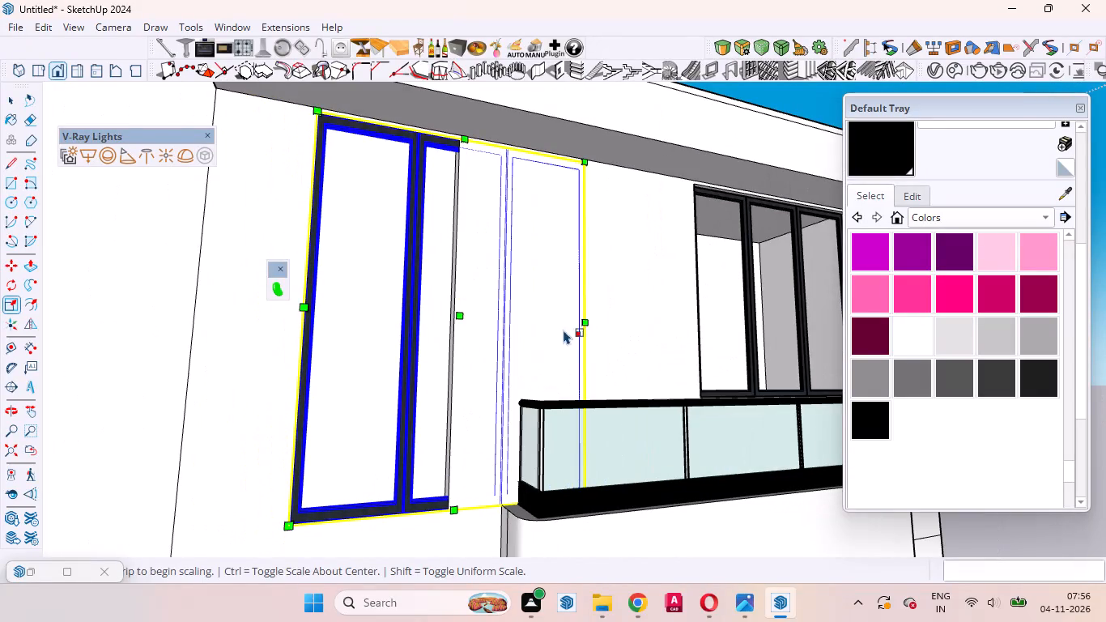
scroll(578, 317, "up", 5)
middle_click_drag(572, 386, 348, 511)
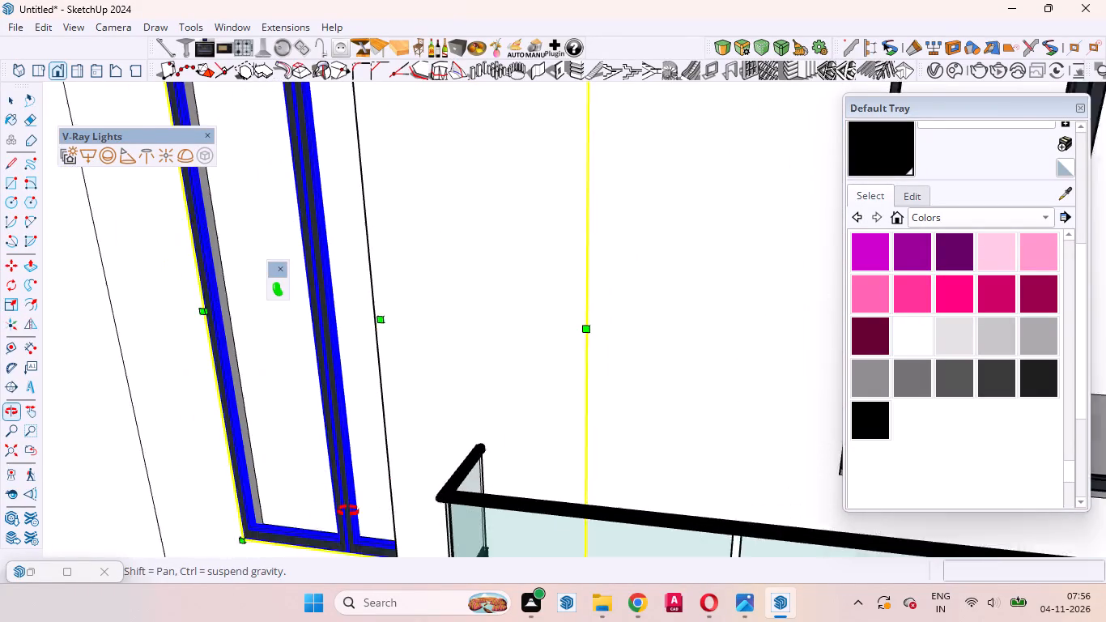
middle_click_drag(348, 511, 329, 515)
scroll(558, 355, "up", 3)
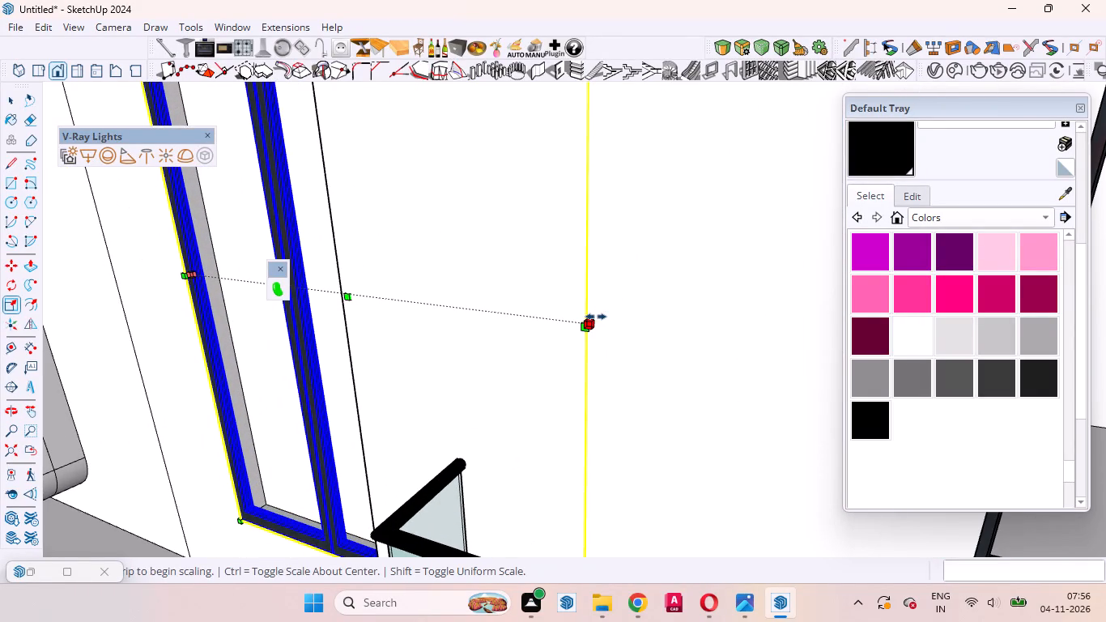
left_click(596, 318)
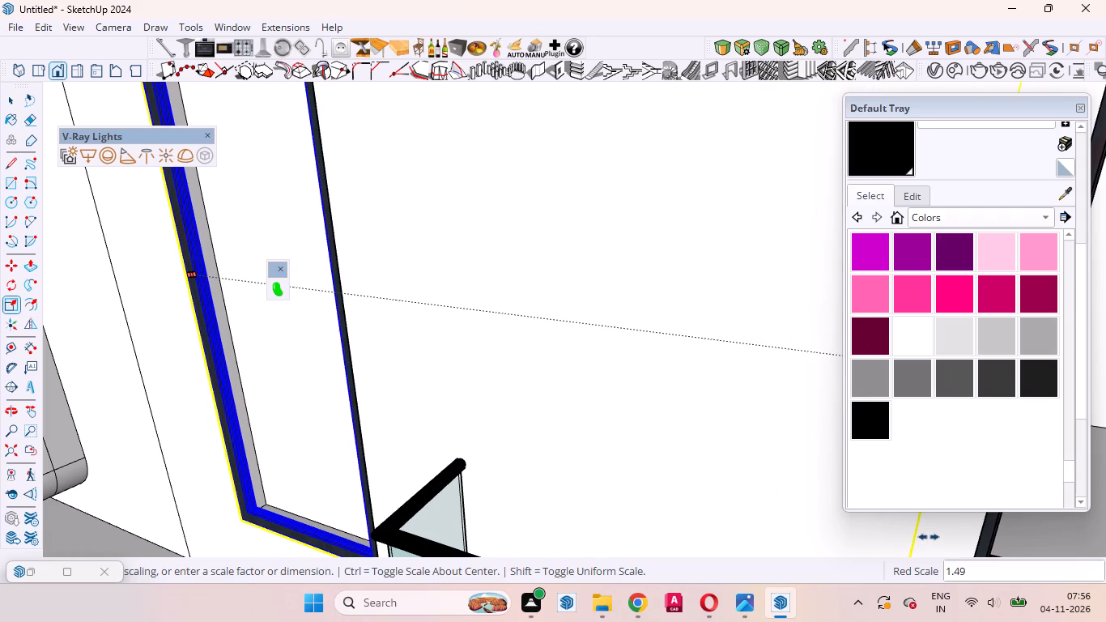
left_click(921, 535)
Scale the copied window's width slightly inward from its far side so its first pane fits the narrow upper-floor opening.
scroll(262, 453, "up", 5)
middle_click_drag(325, 456, 509, 437)
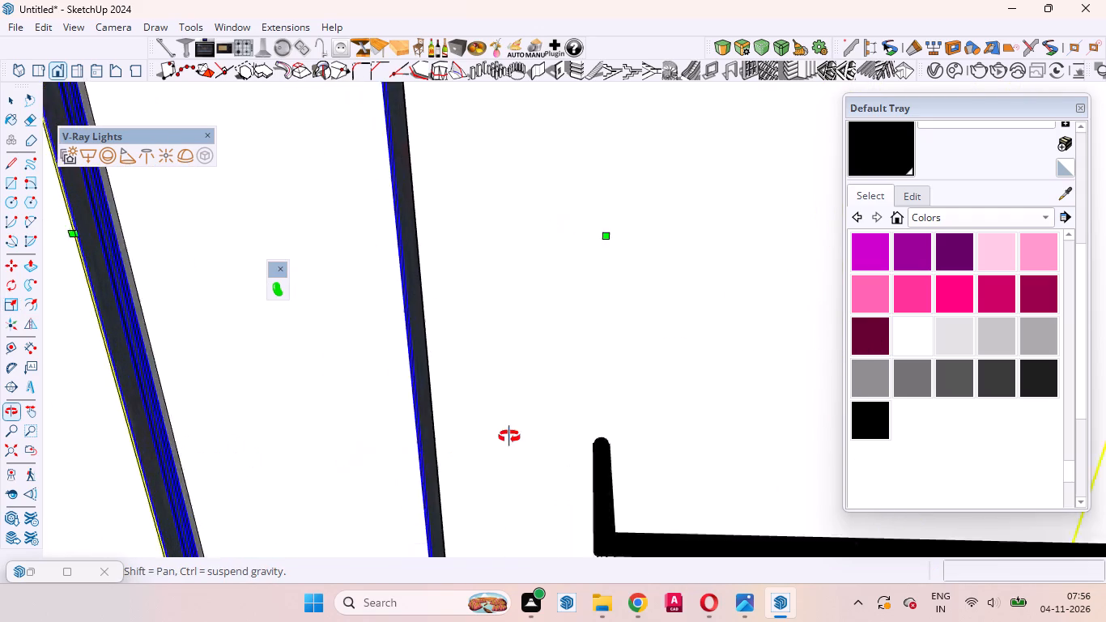
middle_click_drag(509, 437, 570, 548)
middle_click(568, 547)
scroll(526, 515, "up", 1)
scroll(392, 462, "down", 13)
scroll(581, 310, "up", 3)
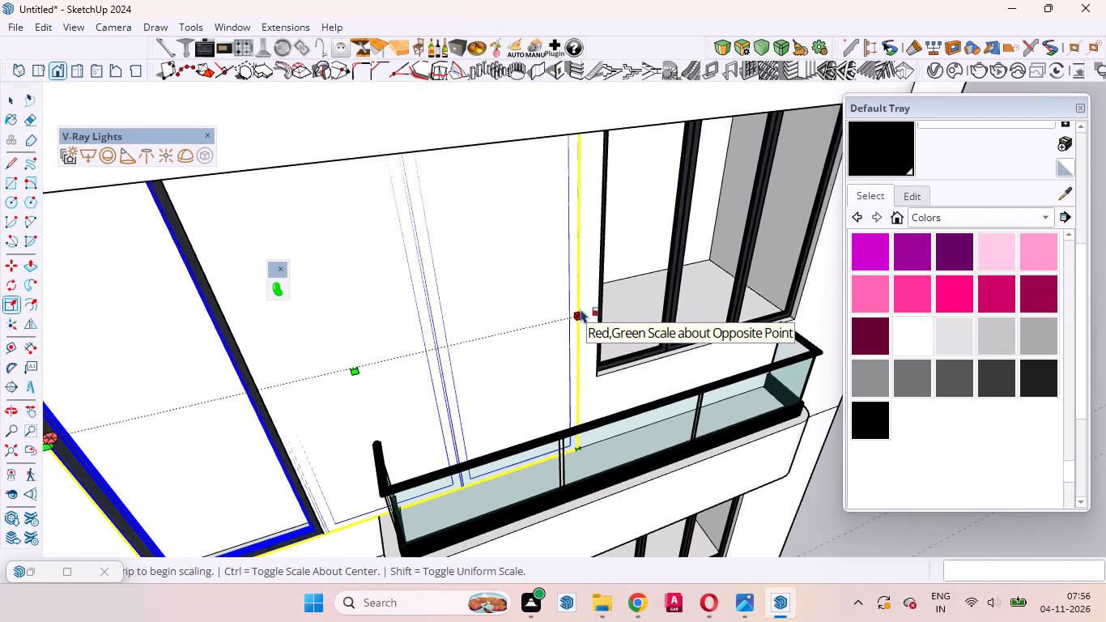
scroll(576, 312, "up", 8)
middle_click_drag(545, 343, 557, 347)
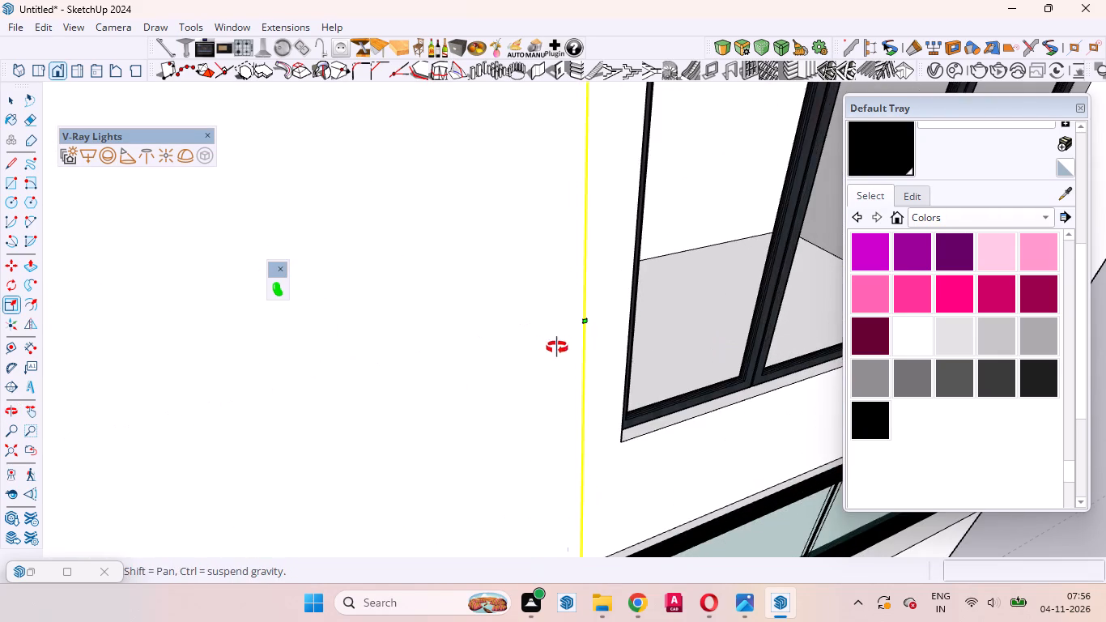
middle_click_drag(557, 347, 611, 352)
left_click(578, 309)
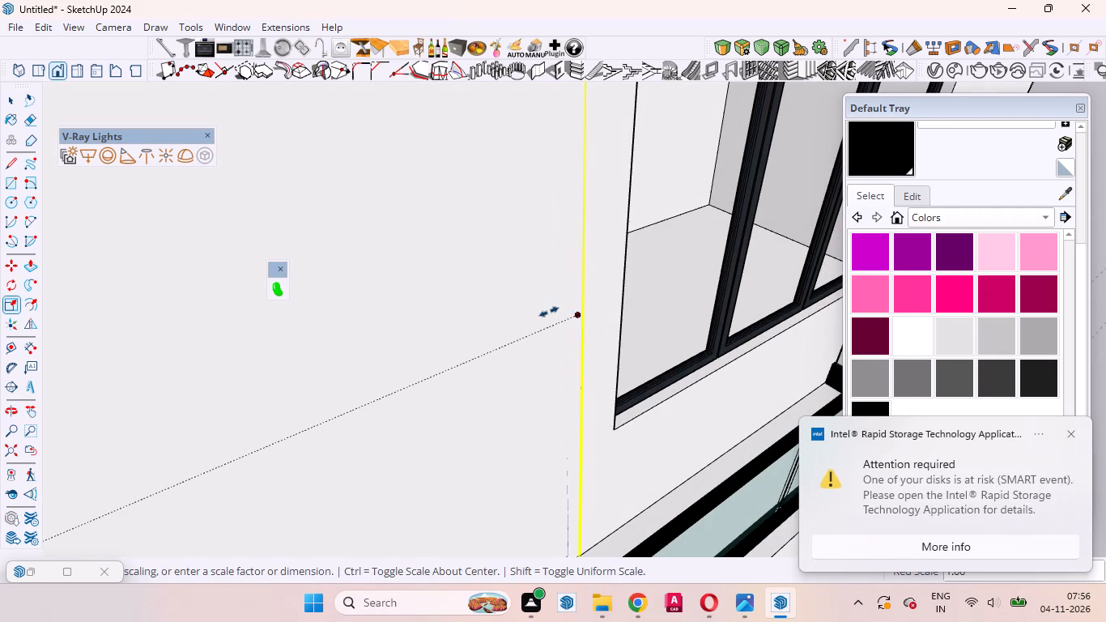
left_click(548, 312)
scroll(572, 292, "down", 10)
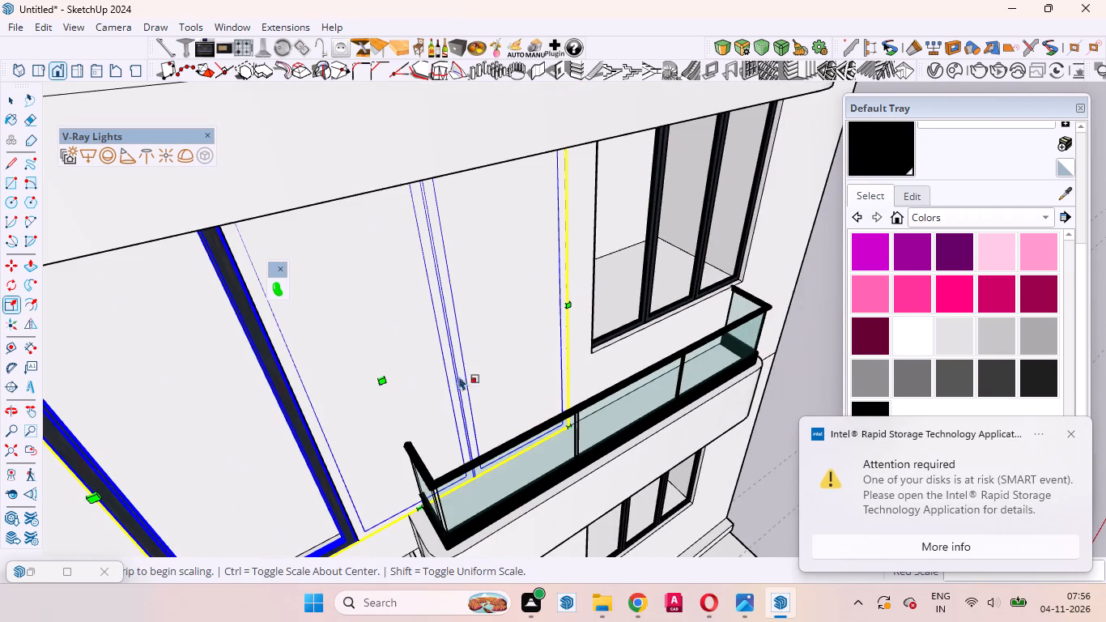
Inspect how the resized window's frame fits the top, bottom and sides of the narrow upper-floor opening.
middle_click_drag(286, 497, 283, 269)
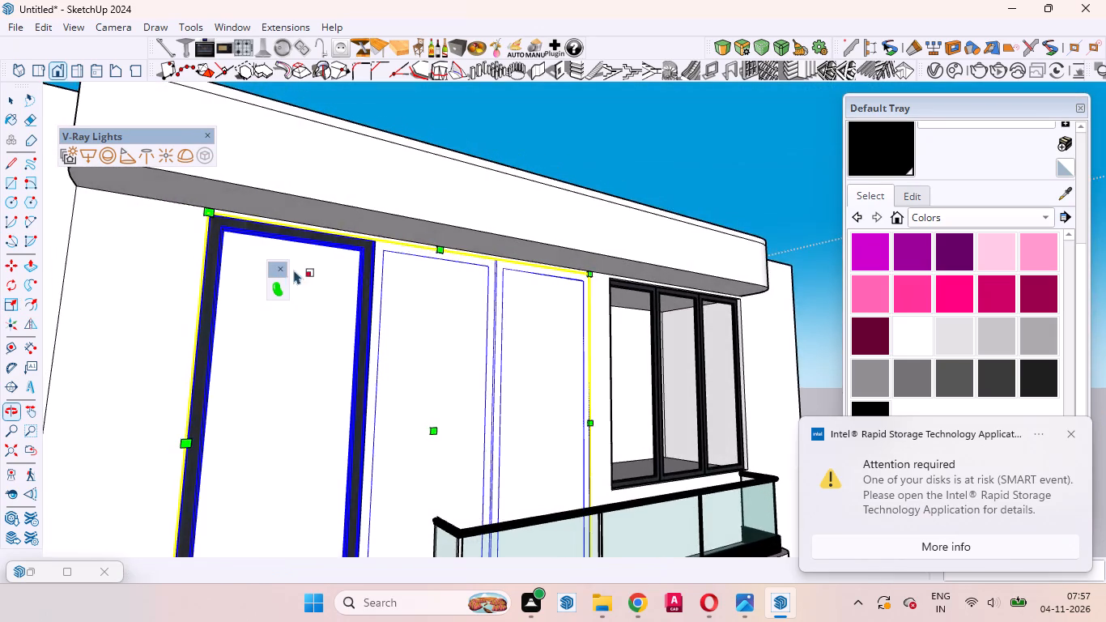
scroll(404, 285, "down", 9)
middle_click_drag(368, 477, 425, 556)
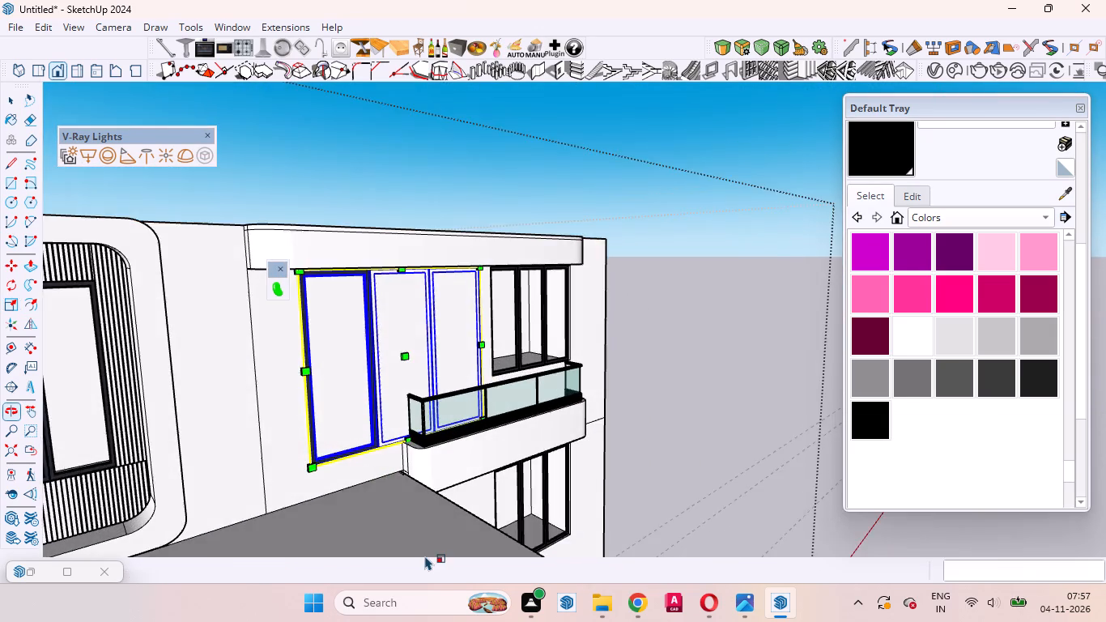
scroll(393, 408, "up", 14)
middle_click_drag(394, 523, 528, 603)
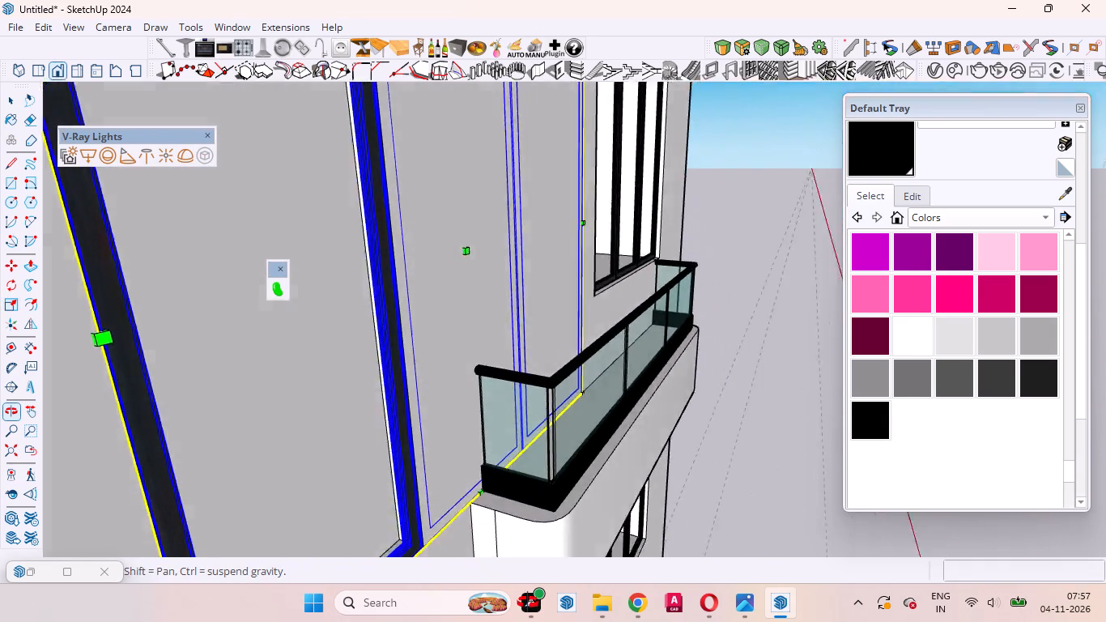
middle_click_drag(528, 603, 425, 573)
scroll(393, 520, "up", 1)
scroll(351, 437, "down", 11)
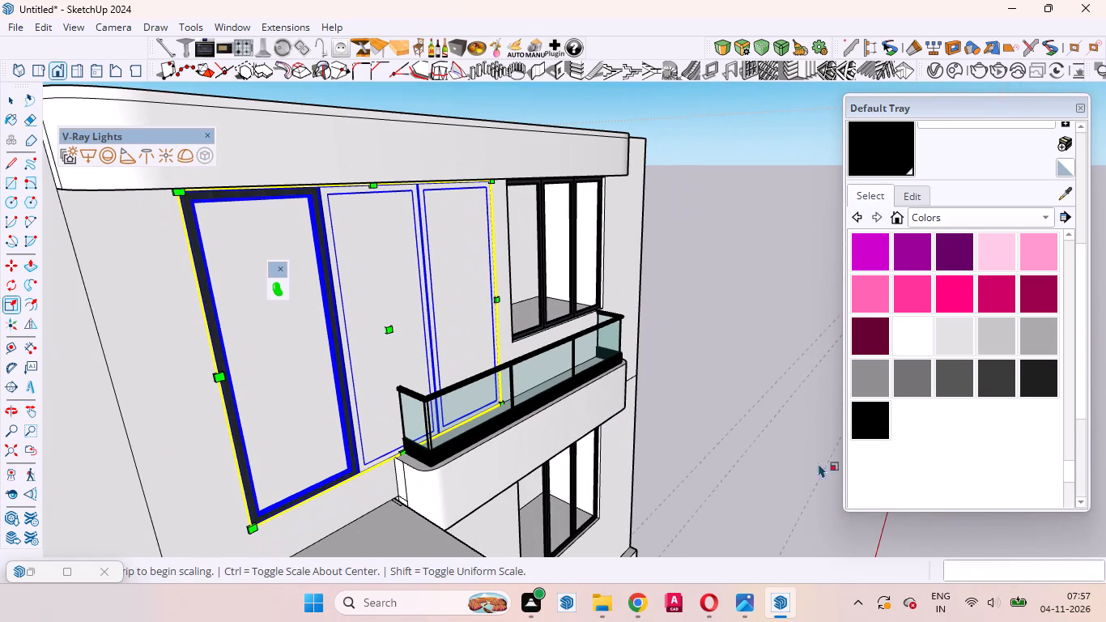
key("space")
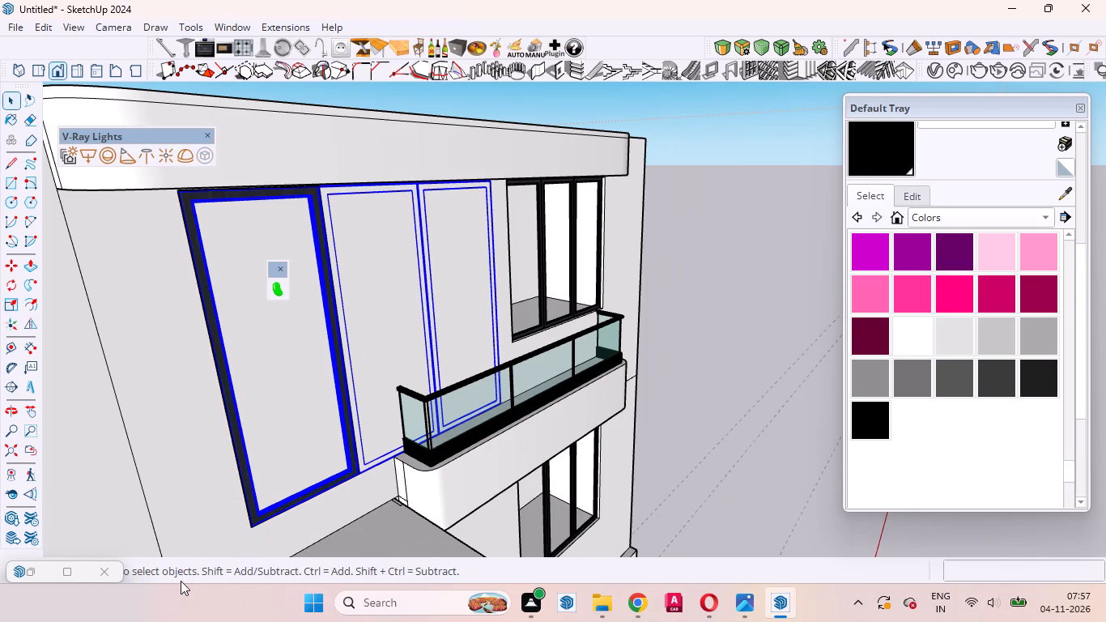
scroll(217, 509, "up", 10)
scroll(321, 460, "up", 9)
left_click(10, 96)
scroll(269, 503, "up", 4)
Move the resized window about 2 1/4" back into the narrow upper-floor opening.
key("m")
scroll(283, 416, "down", 4)
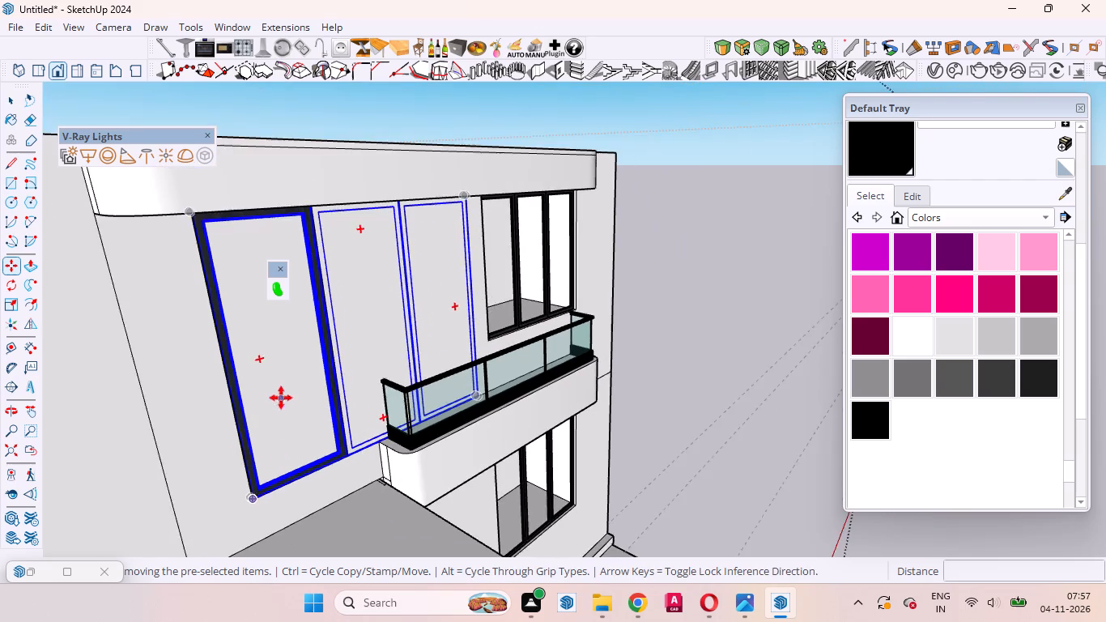
scroll(247, 522, "up", 11)
middle_click_drag(281, 483, 315, 620)
scroll(315, 492, "up", 5)
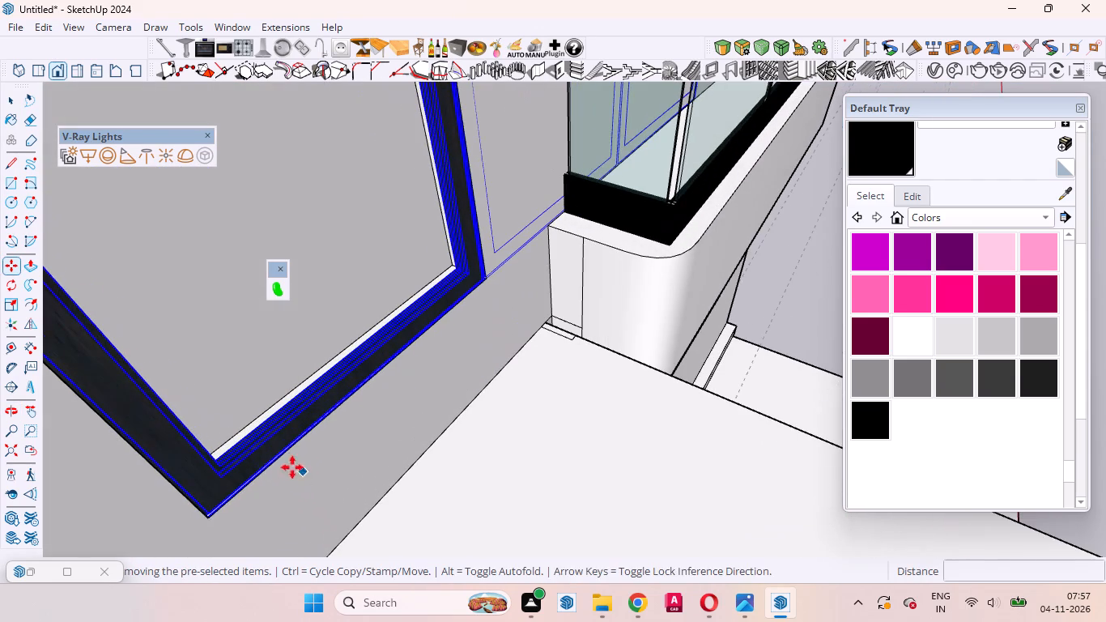
left_click(266, 451)
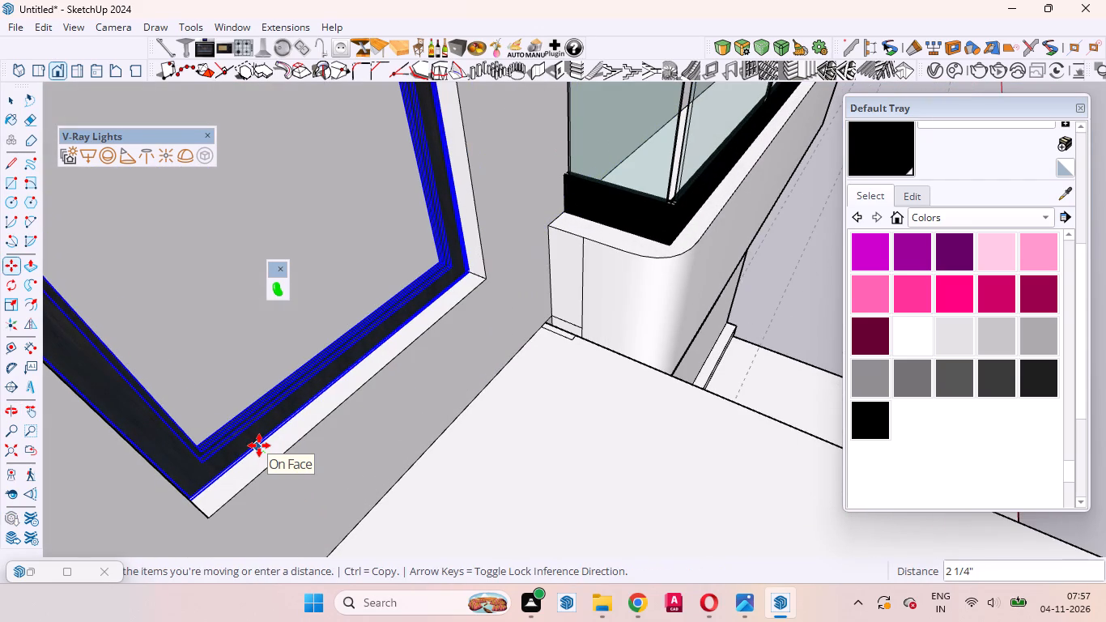
left_click(259, 445)
Check the recessed window in the narrow opening from several angles, including its gap to the opening's edges.
middle_click_drag(349, 454, 219, 409)
scroll(251, 413, "down", 15)
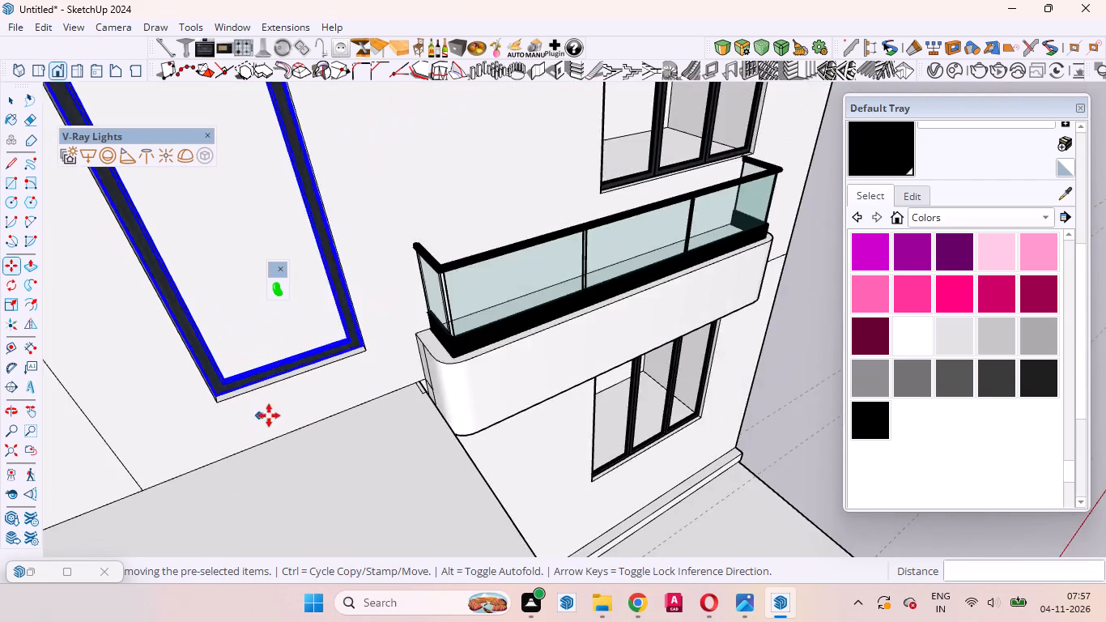
scroll(269, 415, "down", 2)
middle_click_drag(330, 431, 259, 364)
scroll(289, 370, "down", 11)
middle_click_drag(347, 372, 374, 359)
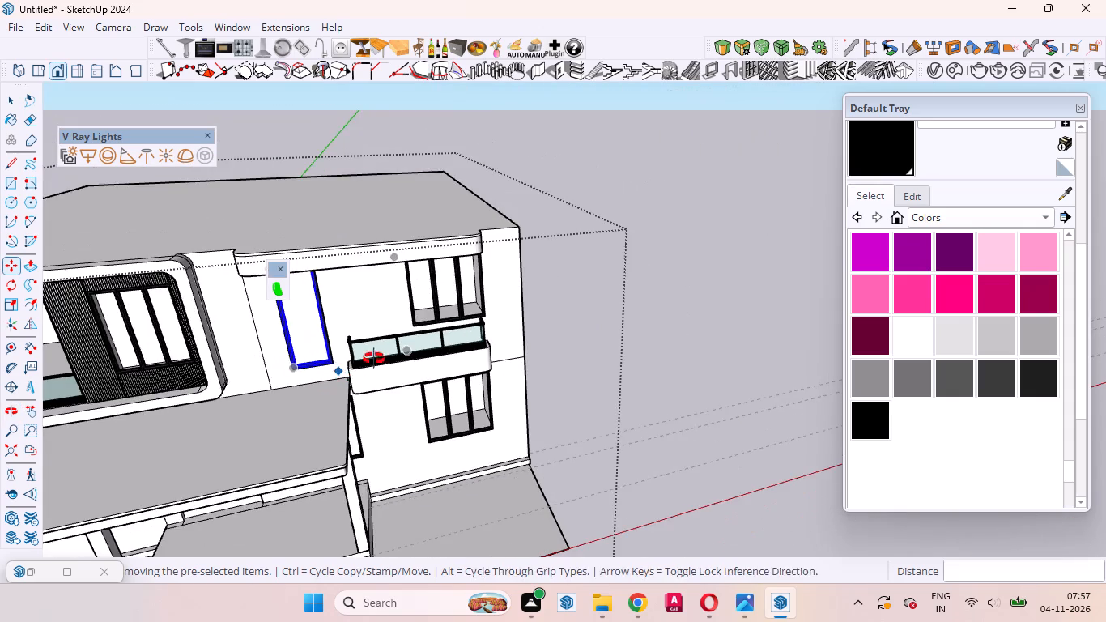
middle_click_drag(374, 359, 501, 317)
scroll(428, 292, "up", 18)
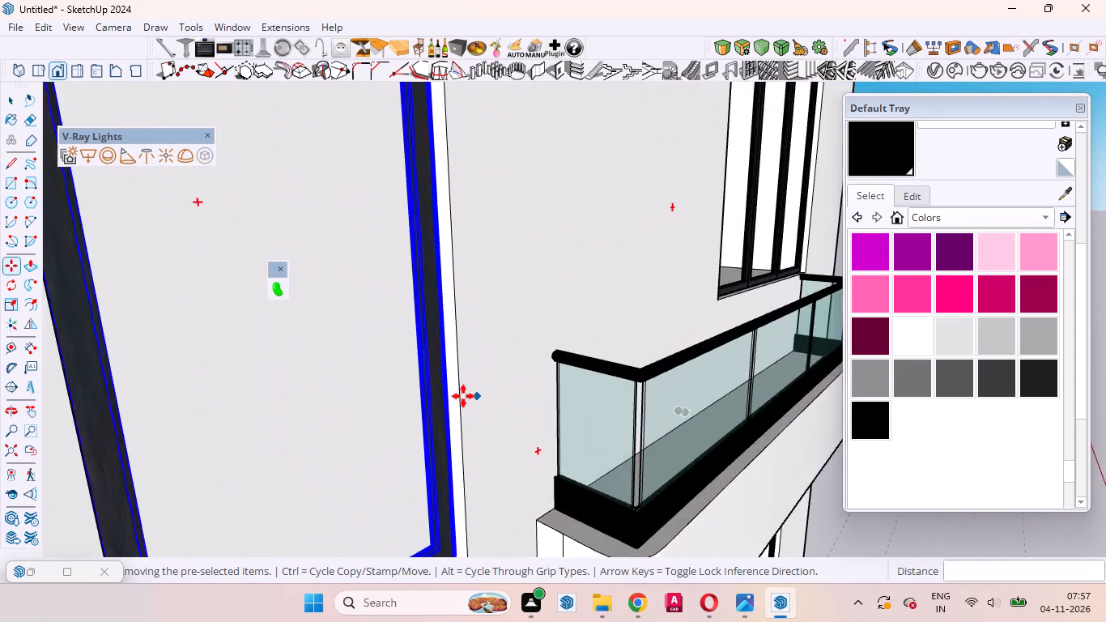
middle_click_drag(451, 392, 361, 369)
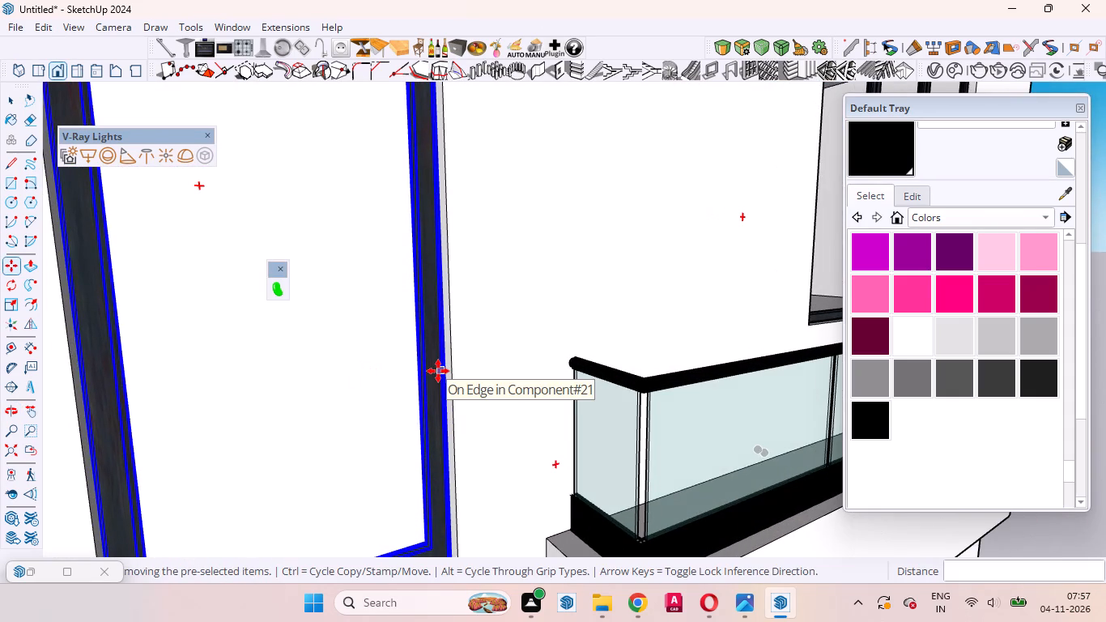
key("space")
scroll(440, 374, "down", 5)
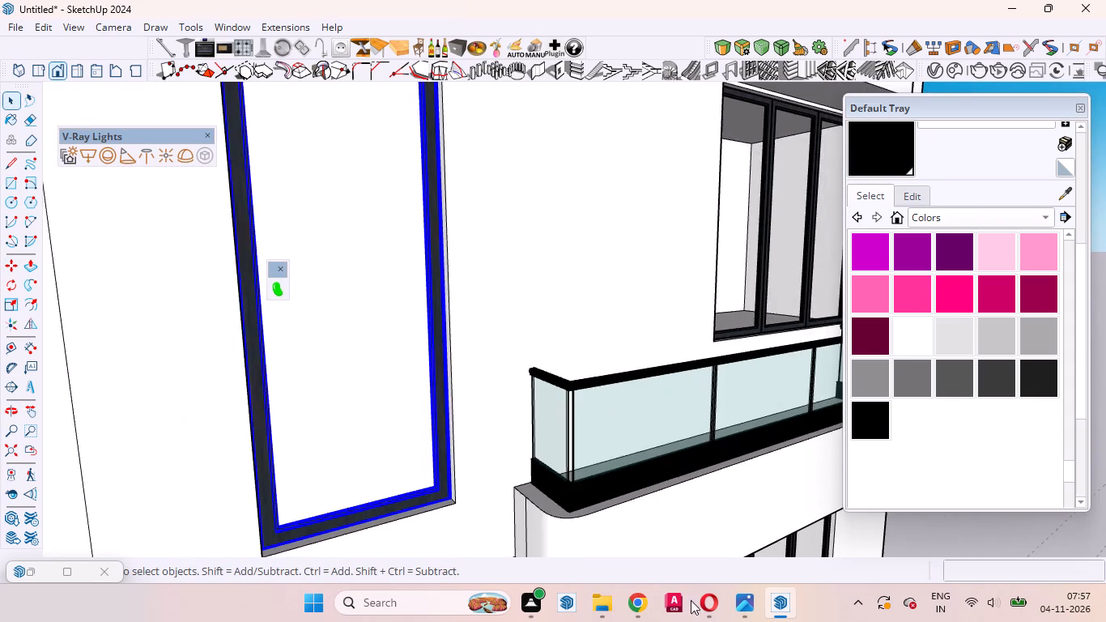
scroll(689, 483, "down", 4)
scroll(610, 420, "down", 3)
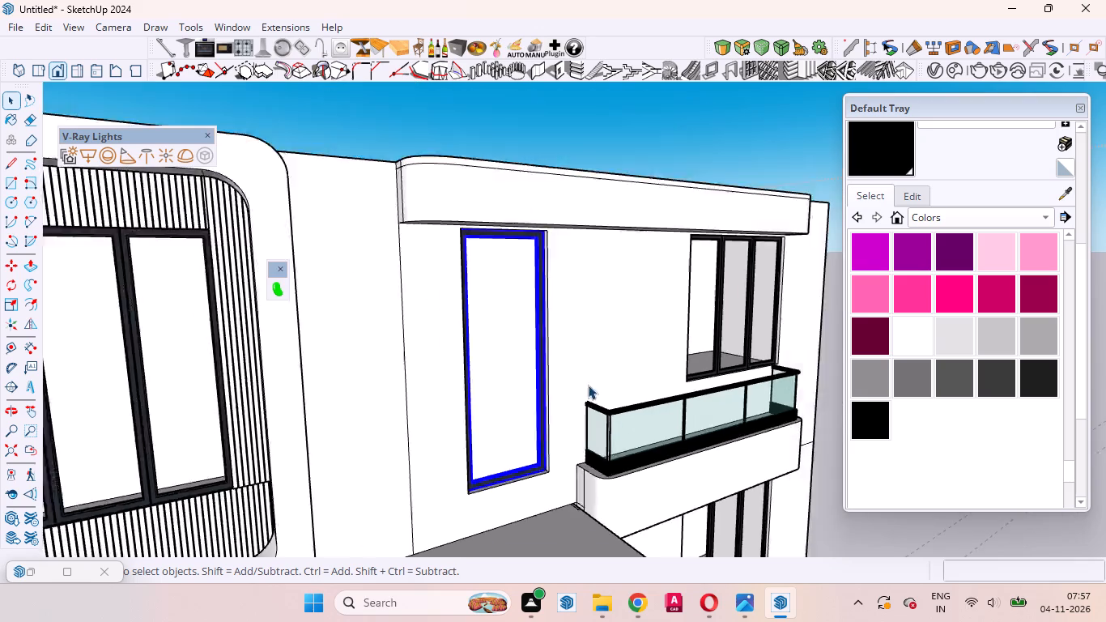
scroll(588, 385, "down", 7)
middle_click_drag(581, 365, 444, 354)
left_click(752, 391)
Examine the narrow window's frame and reveal from above, and compare it with the whole front facade.
scroll(385, 318, "up", 2)
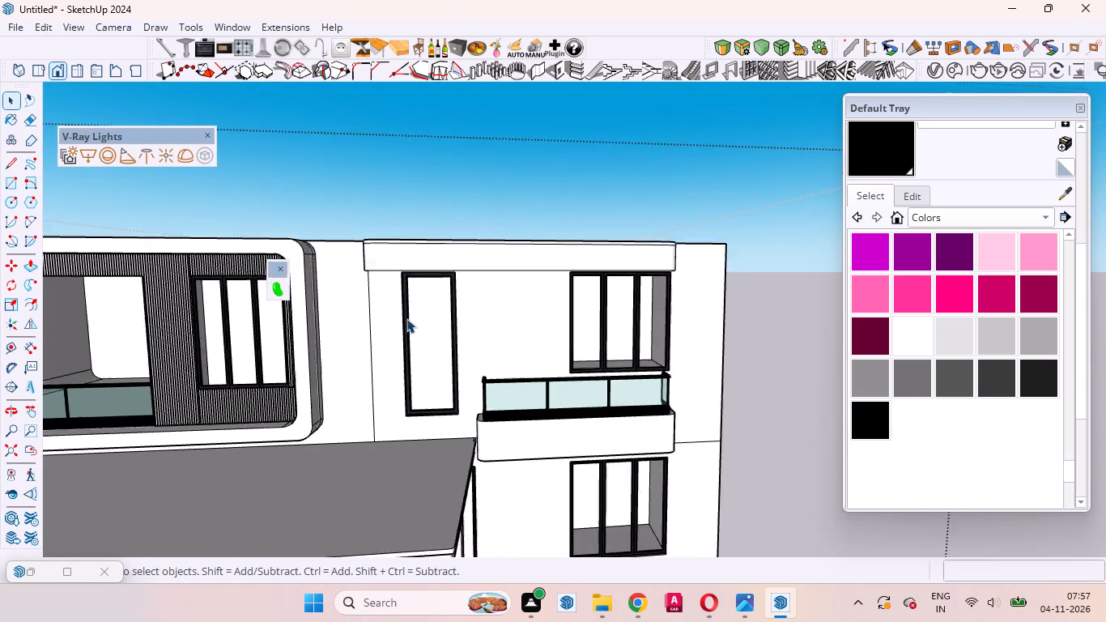
scroll(406, 318, "up", 12)
middle_click_drag(449, 418, 225, 570)
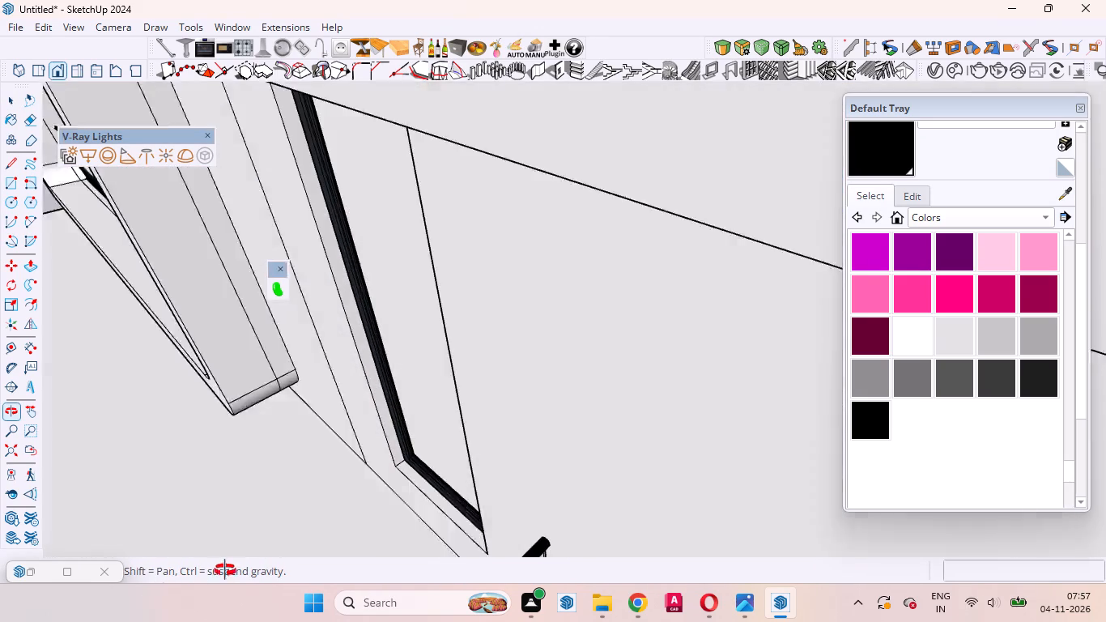
middle_click_drag(225, 570, 245, 546)
scroll(515, 417, "up", 10)
left_click(410, 381)
scroll(339, 373, "down", 2)
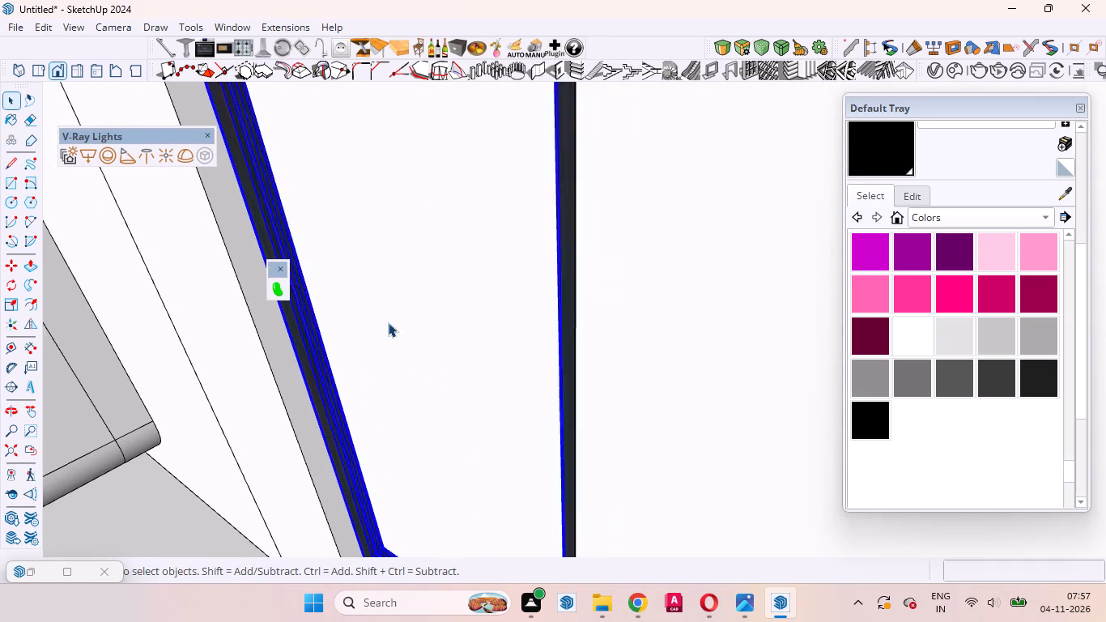
scroll(388, 322, "down", 14)
scroll(423, 364, "down", 17)
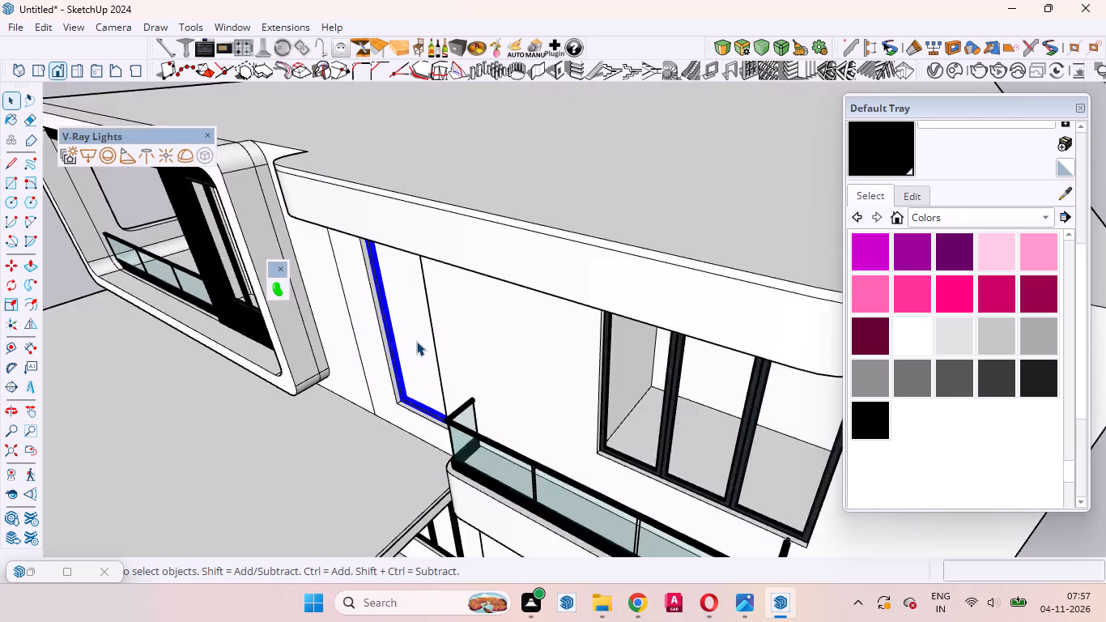
scroll(416, 341, "down", 3)
middle_click_drag(380, 381, 556, 311)
scroll(390, 317, "down", 9)
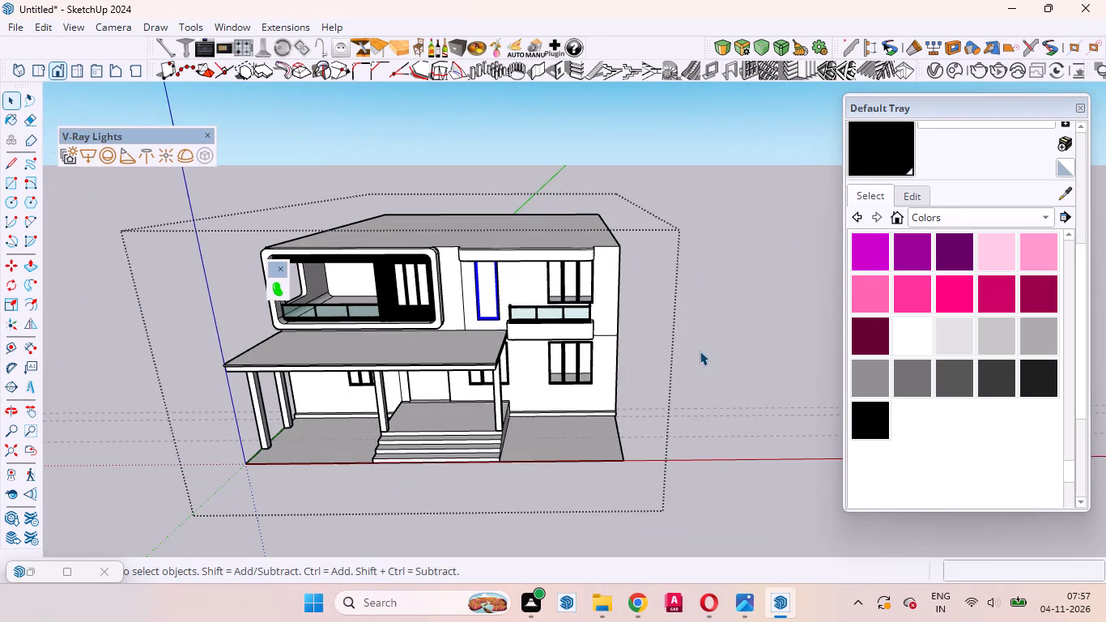
left_click(701, 351)
Examine the three-pane window in the slatted panel up close, including its sill and frame depth.
scroll(338, 258, "up", 10)
scroll(613, 357, "up", 1)
middle_click_drag(617, 369, 730, 437)
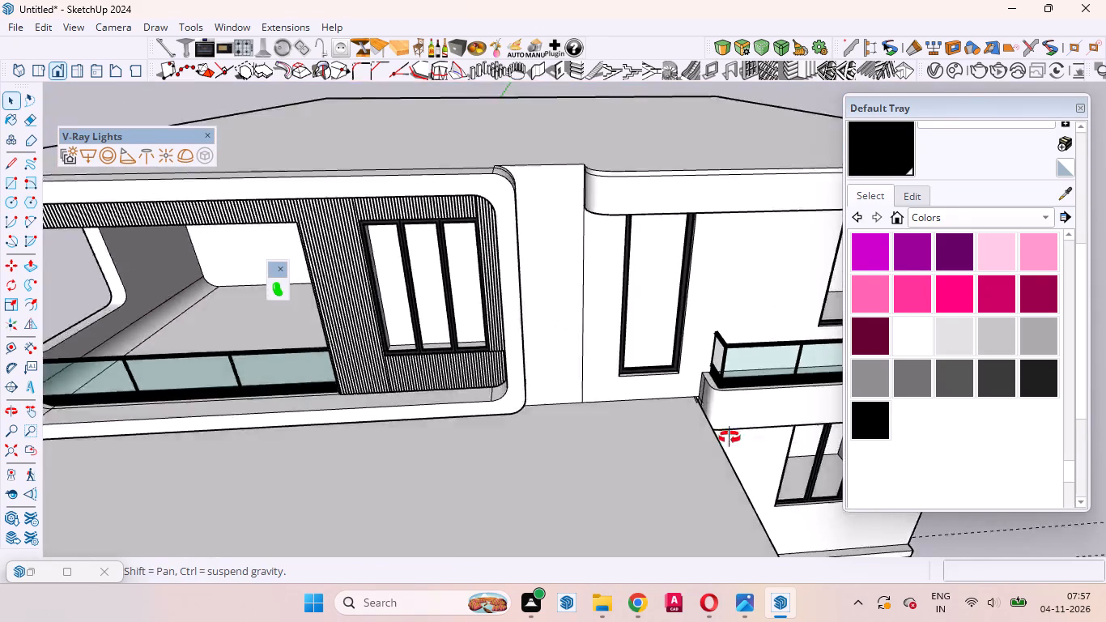
middle_click_drag(730, 437, 896, 418)
scroll(499, 354, "up", 15)
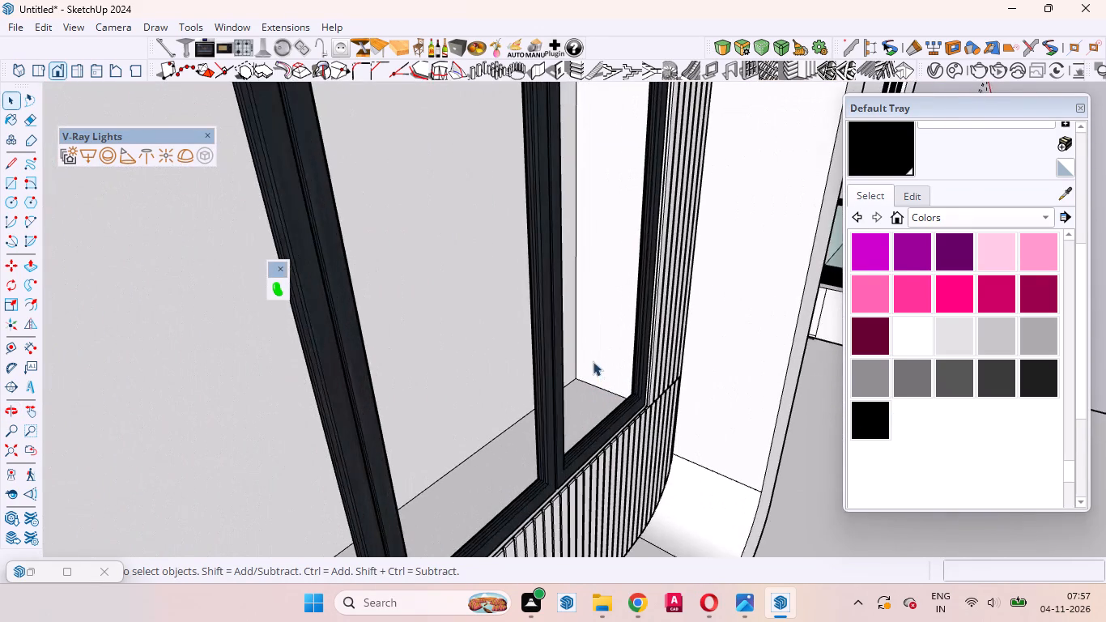
left_click(587, 351)
scroll(417, 326, "down", 6)
scroll(336, 319, "down", 5)
scroll(483, 317, "down", 6)
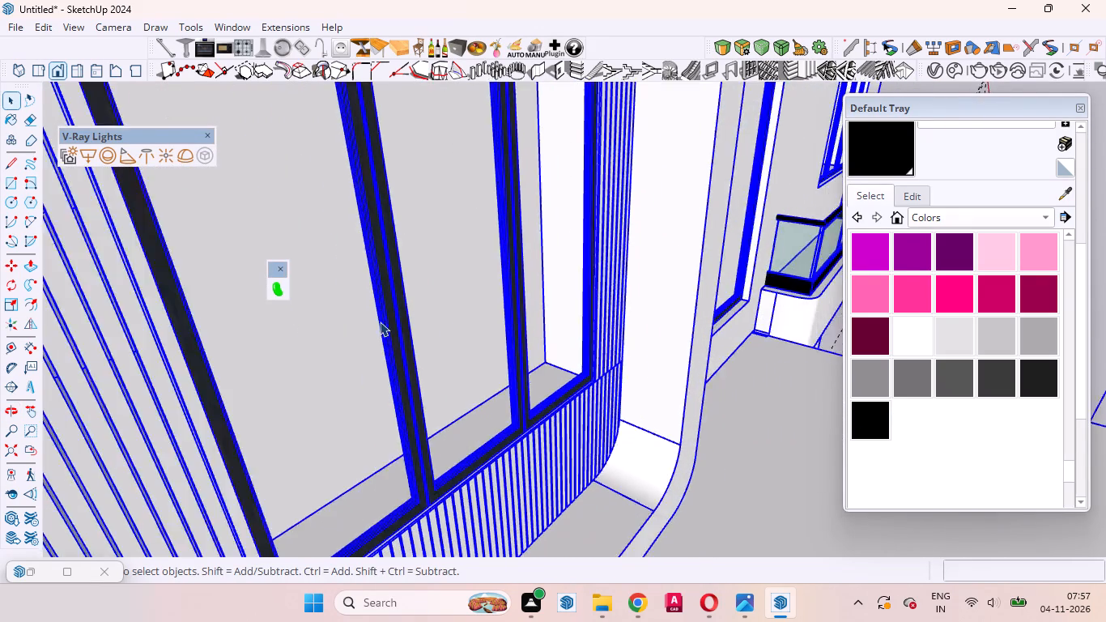
scroll(380, 322, "down", 20)
scroll(380, 322, "down", 5)
left_click(632, 264)
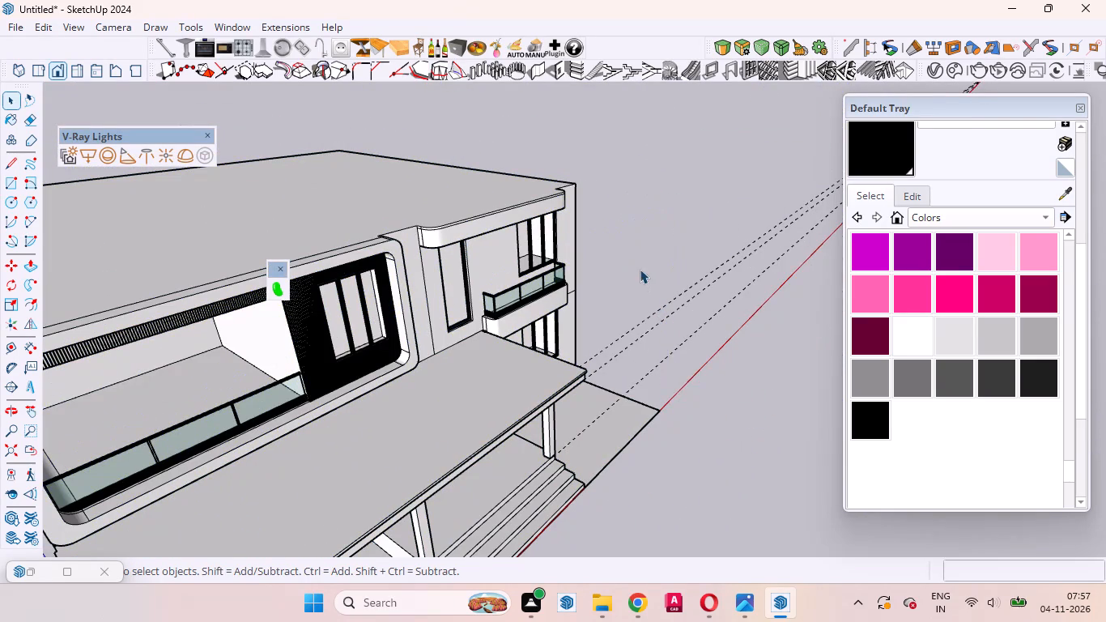
Delete the dashed guide lines running past the side of the house.
left_click_drag(787, 322, 662, 249)
key("Delete")
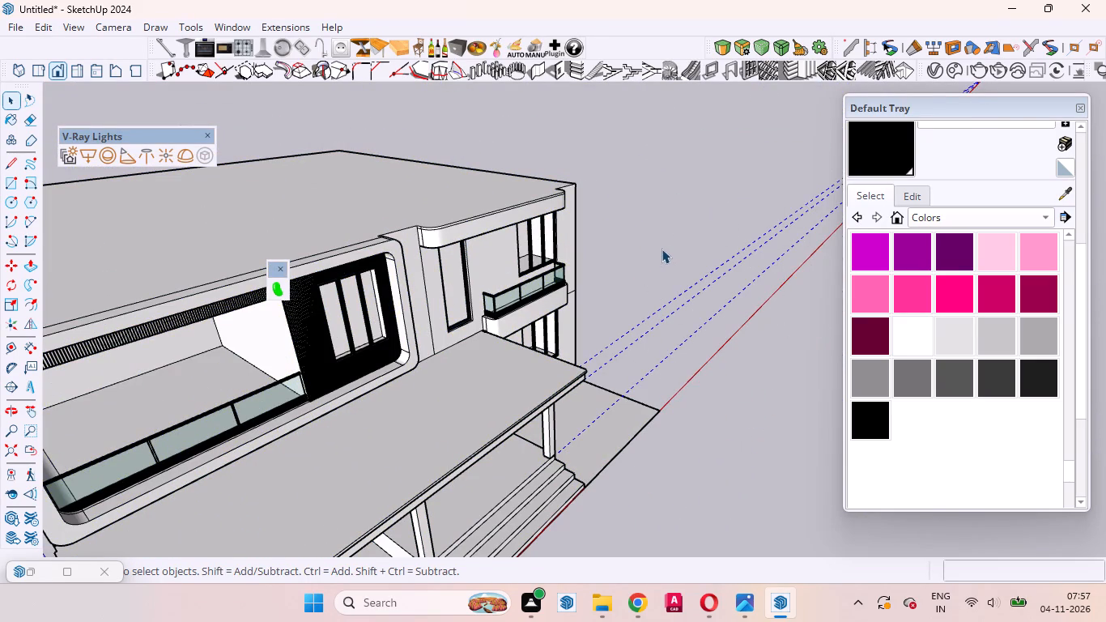
Inspect the narrow upper window's frame and recess up close from the side, and review the whole front facade.
scroll(517, 292, "down", 5)
middle_click_drag(518, 342, 334, 283)
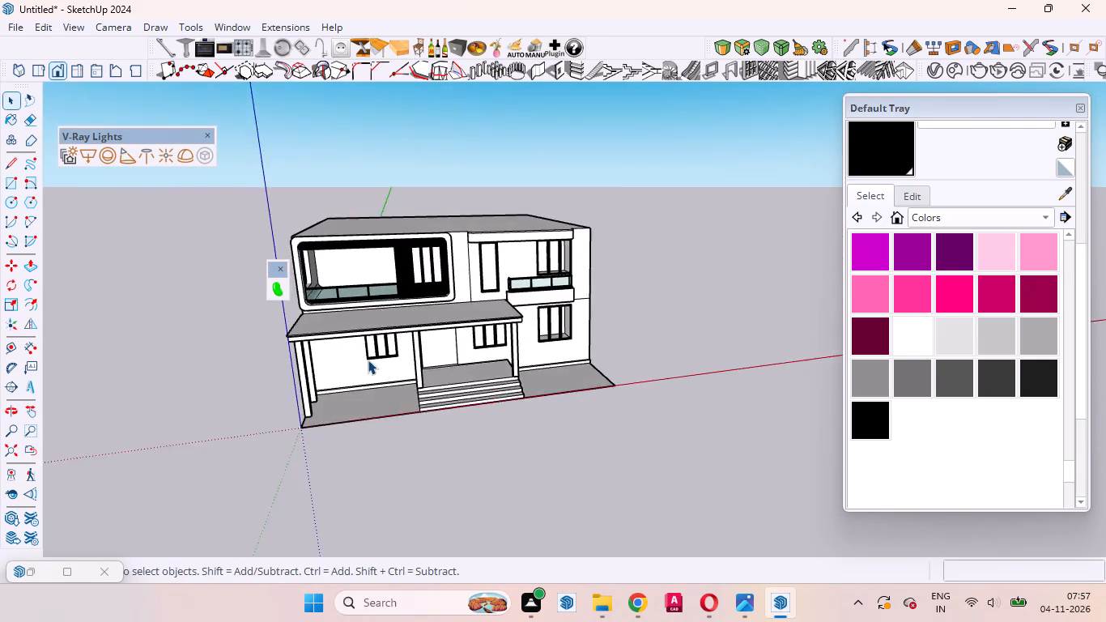
scroll(368, 360, "up", 8)
scroll(468, 364, "up", 1)
middle_click_drag(459, 365, 300, 288)
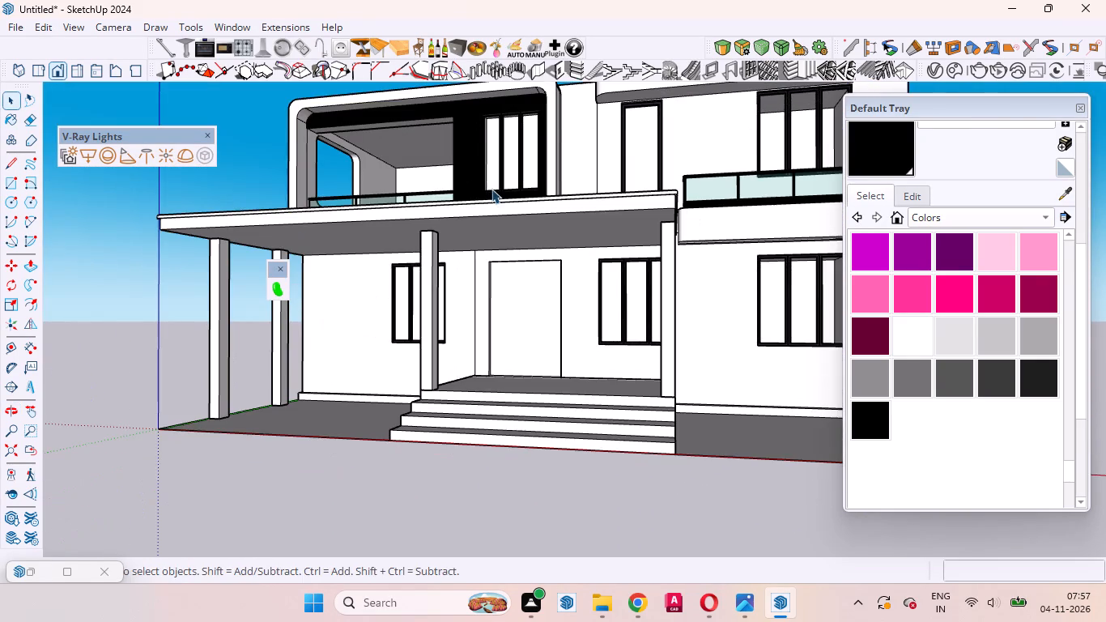
scroll(583, 124, "up", 4)
scroll(679, 83, "up", 13)
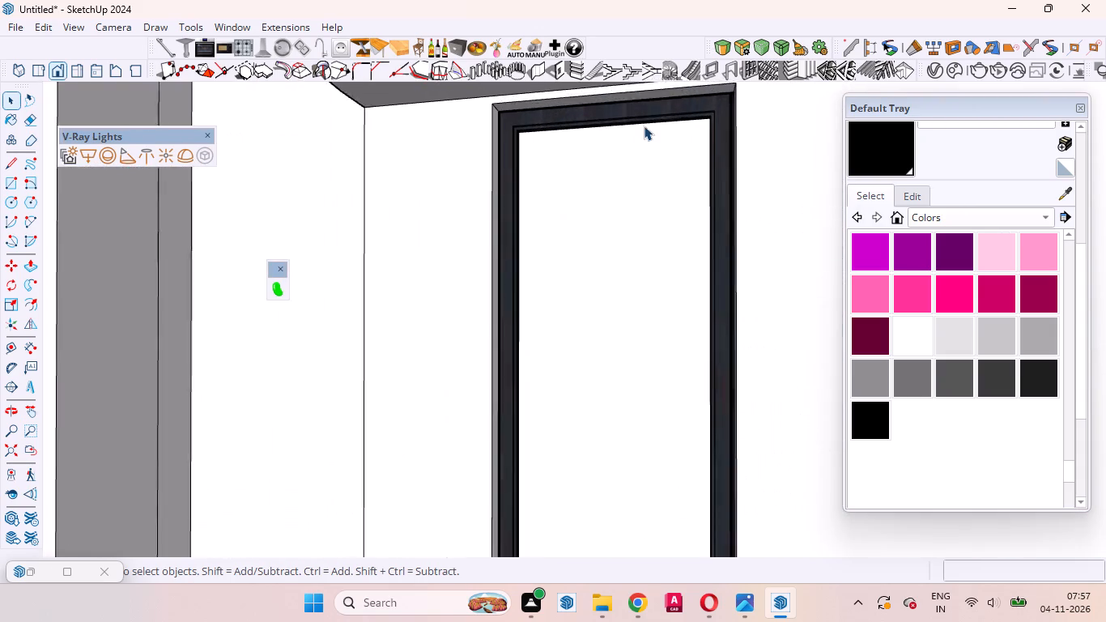
scroll(644, 126, "up", 6)
middle_click_drag(616, 159, 327, 254)
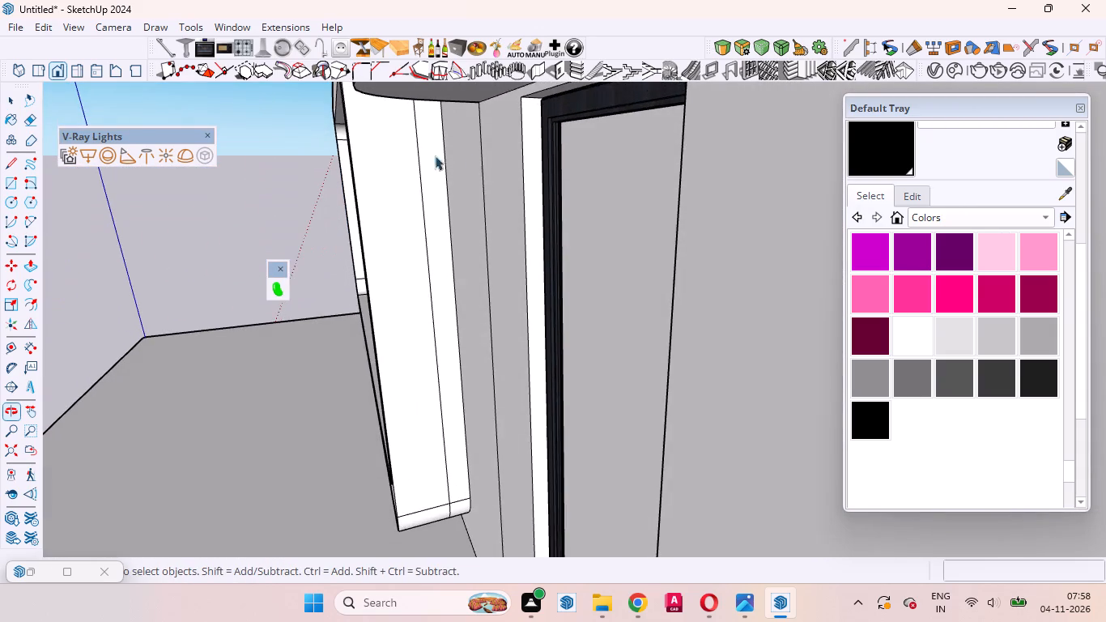
scroll(591, 171, "up", 10)
middle_click_drag(563, 156, 460, 153)
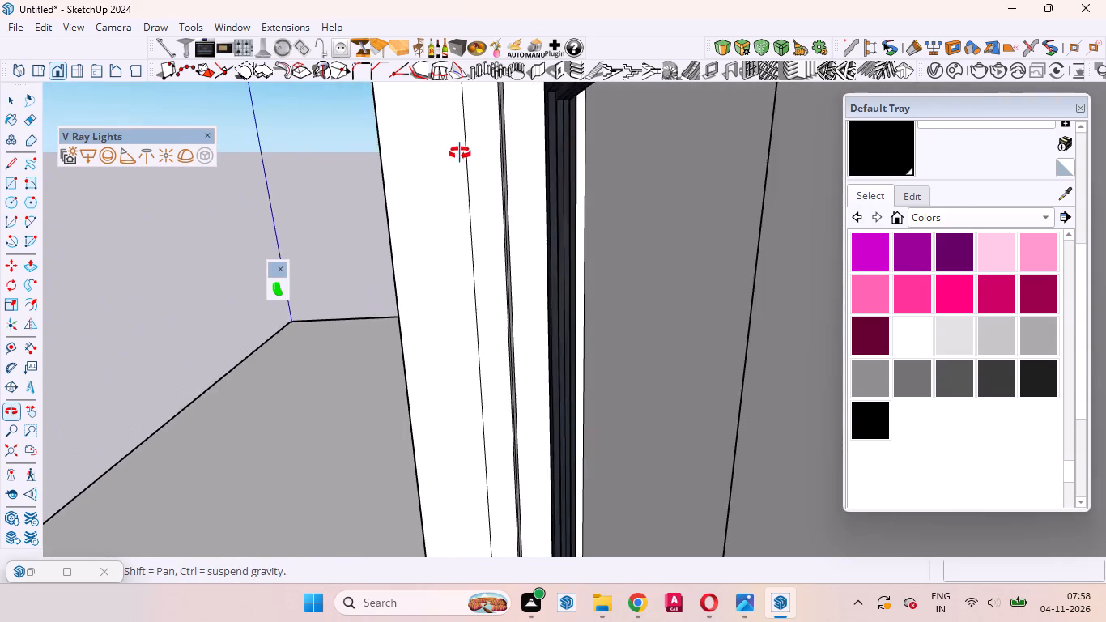
middle_click_drag(460, 153, 660, 175)
scroll(648, 181, "down", 17)
scroll(547, 176, "down", 3)
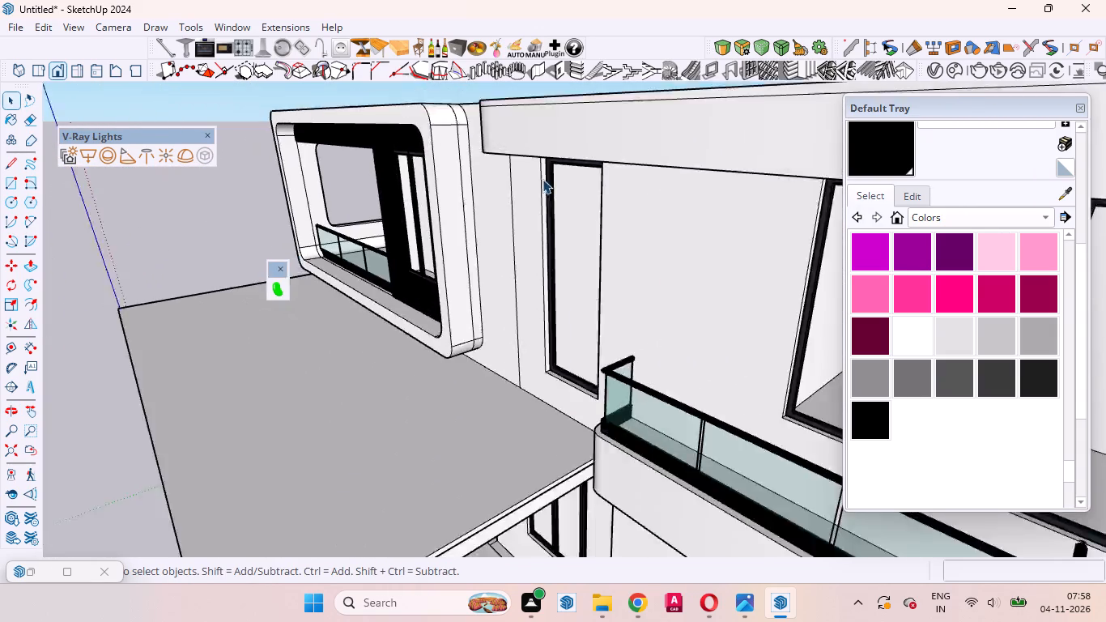
scroll(542, 179, "down", 17)
middle_click_drag(523, 271, 784, 235)
scroll(657, 214, "up", 5)
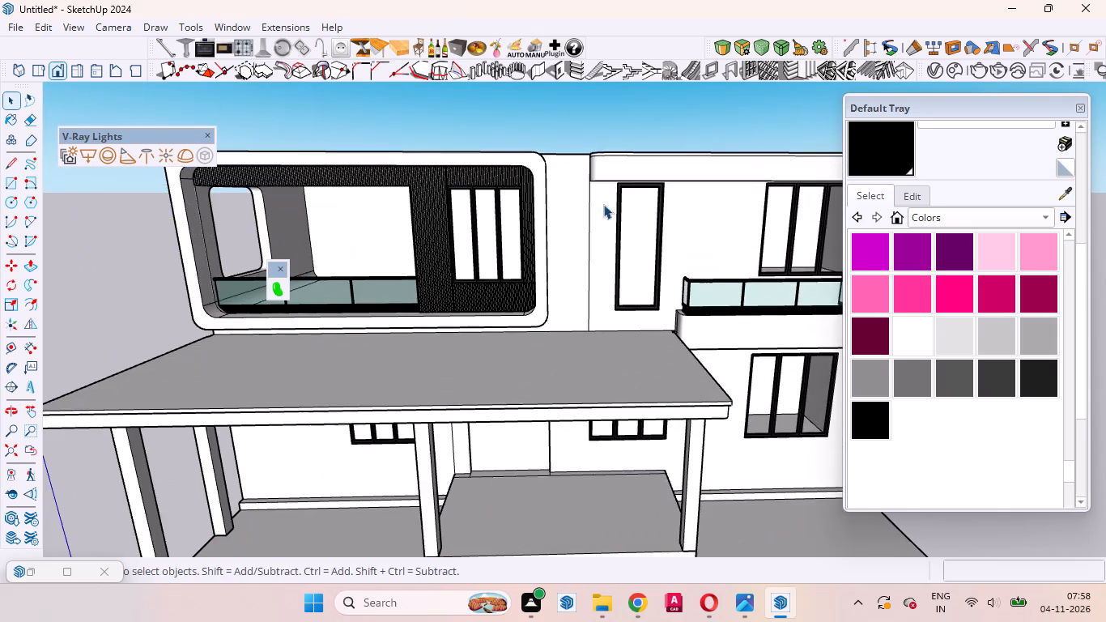
scroll(506, 202, "down", 5)
scroll(572, 212, "up", 3)
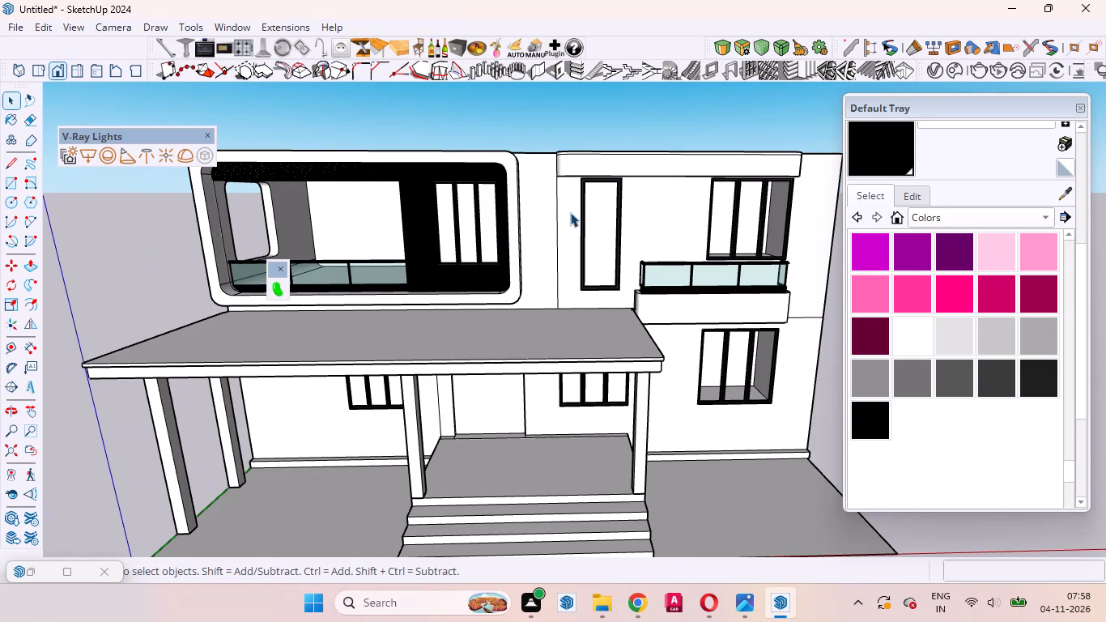
scroll(542, 205, "down", 4)
middle_click_drag(586, 271, 619, 202)
middle_click_drag(623, 209, 635, 234)
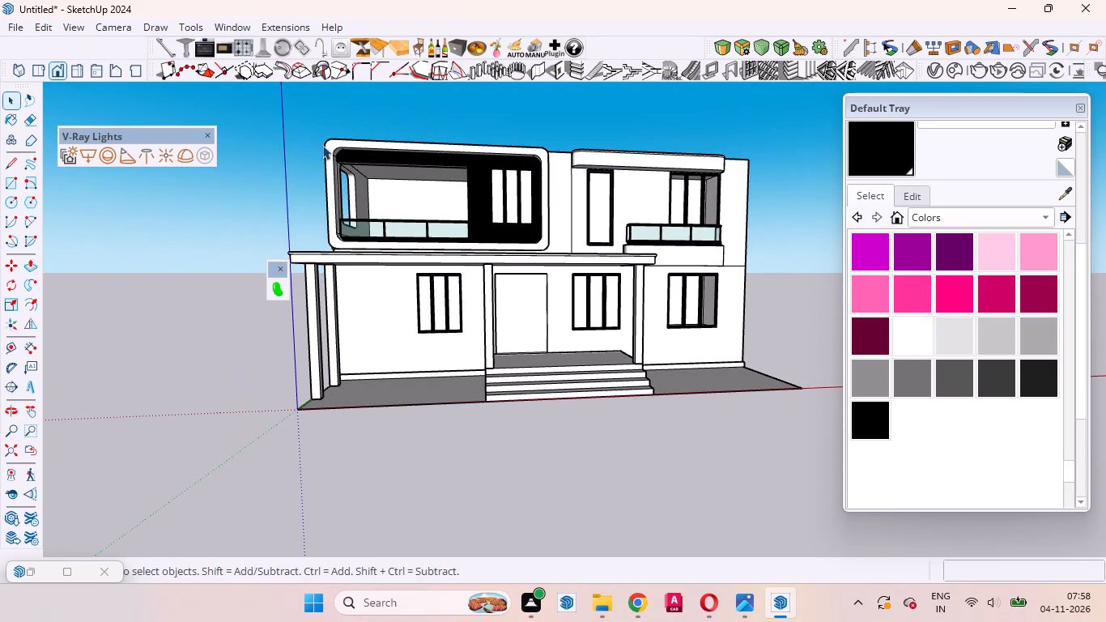
Search the 3D Warehouse for "curtain" models, replacing the earlier search term.
left_click(228, 26)
left_click(15, 94)
left_click(236, 28)
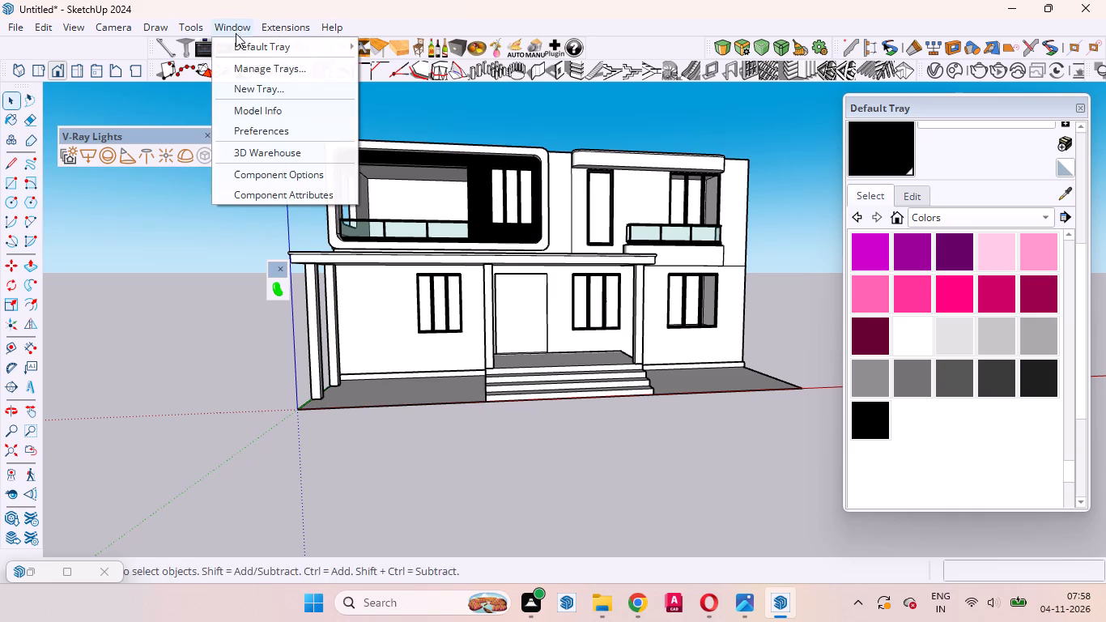
left_click(250, 155)
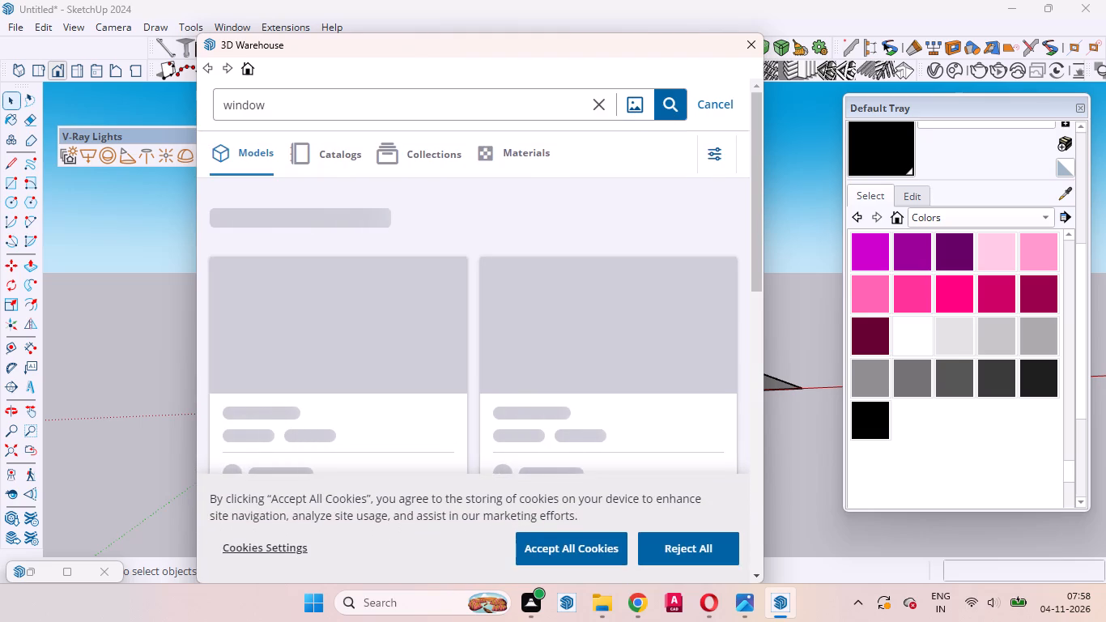
left_click_drag(367, 105, 182, 103)
left_click_drag(269, 106, 215, 106)
left_click_drag(215, 106, 206, 106)
left_click_drag(282, 105, 188, 107)
left_click_drag(267, 99, 262, 99)
left_click_drag(262, 99, 205, 100)
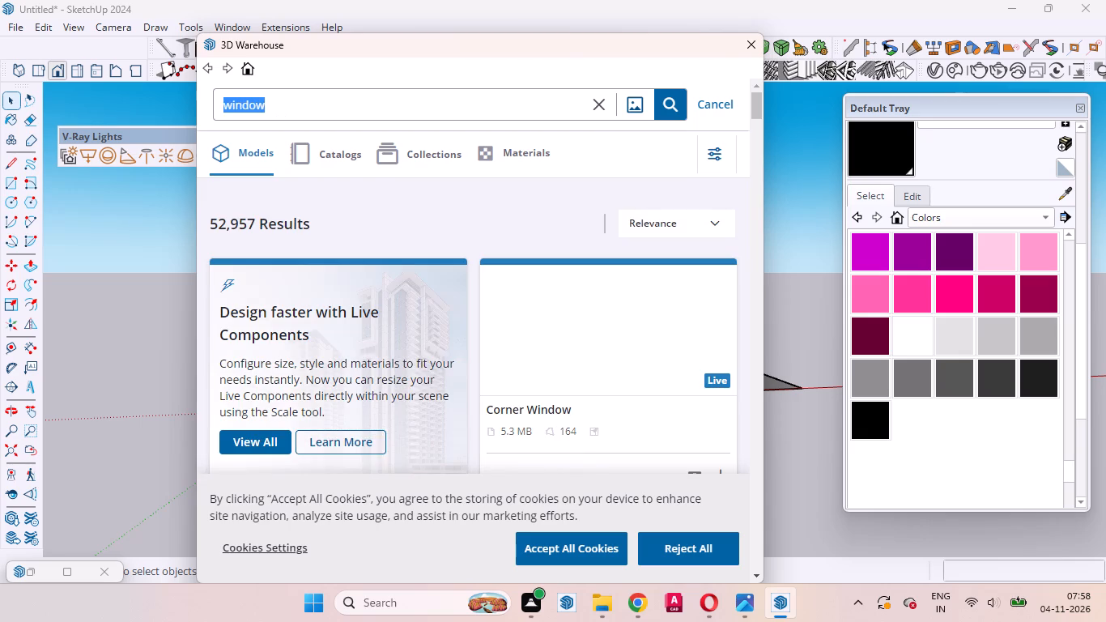
key("BackSpace")
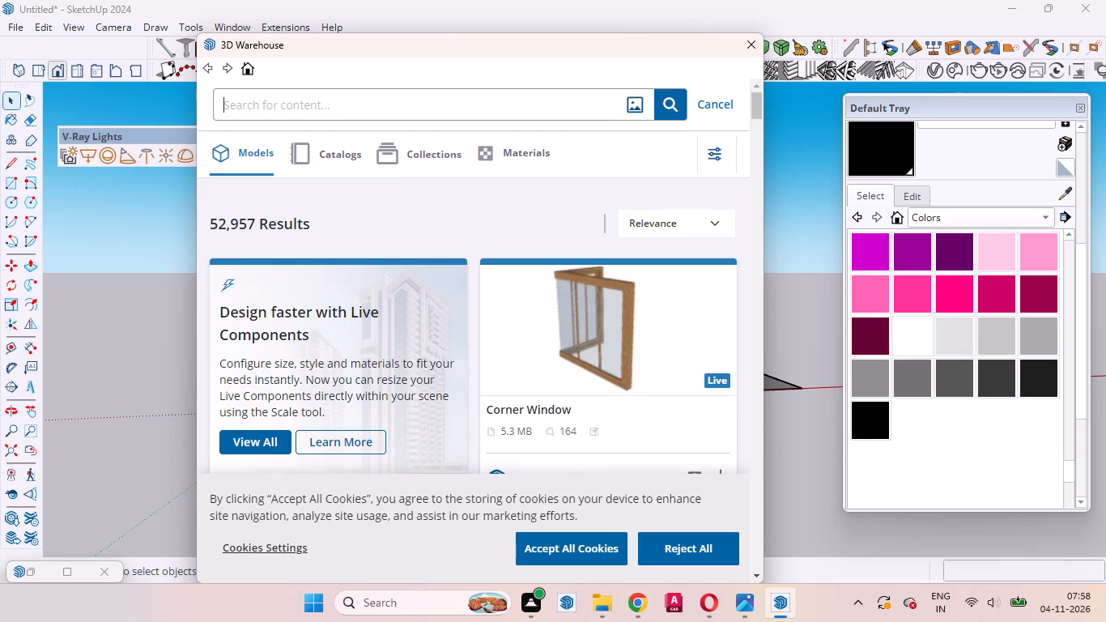
type("curtain")
key("Return")
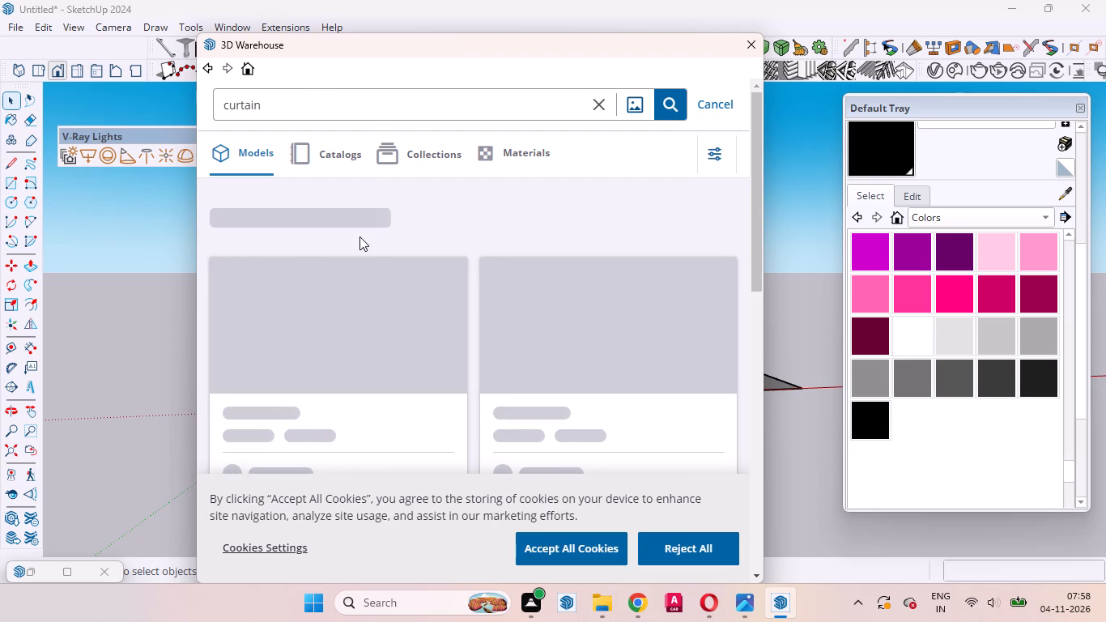
Browse the curtain models in the search results for a design suited to the facade windows.
scroll(359, 236, "down", 2)
scroll(359, 236, "up", 4)
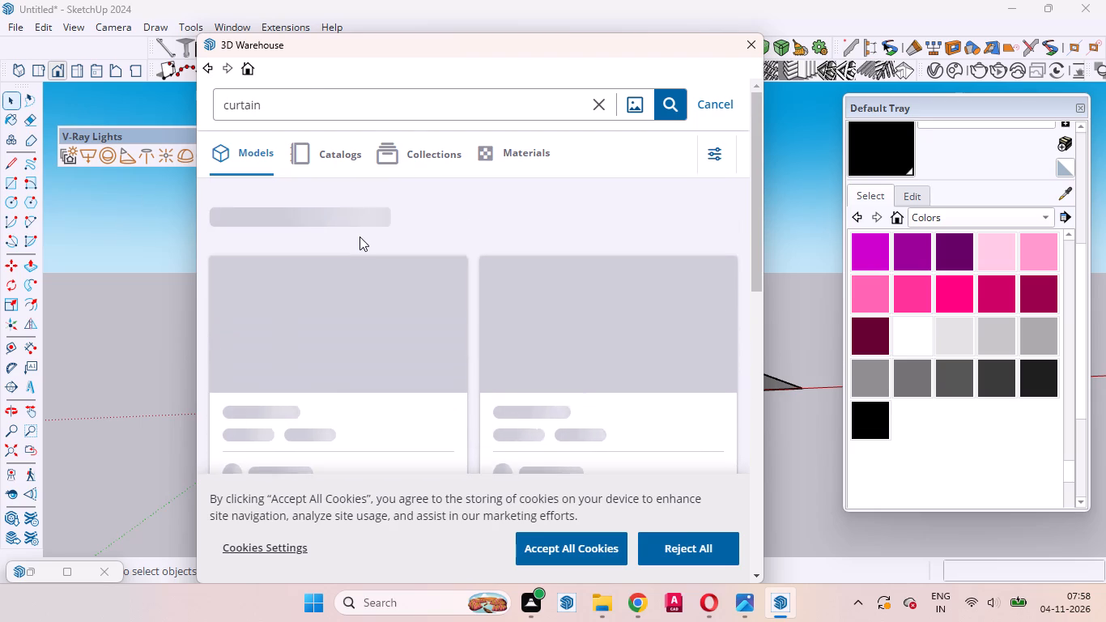
scroll(360, 238, "up", 4)
scroll(361, 237, "down", 9)
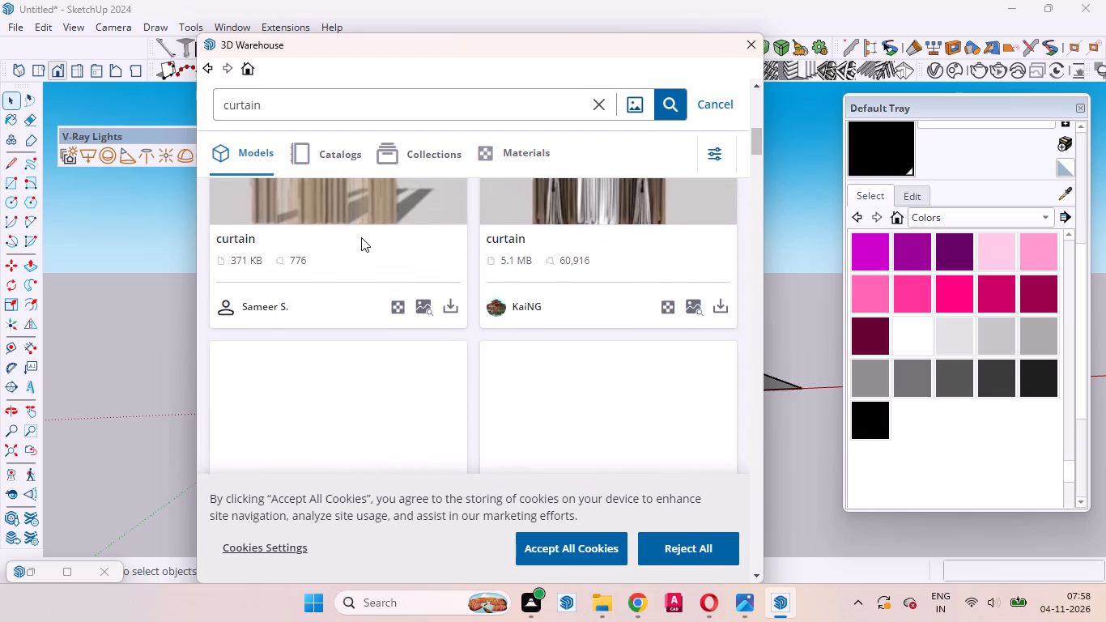
scroll(364, 241, "up", 3)
scroll(364, 241, "down", 8)
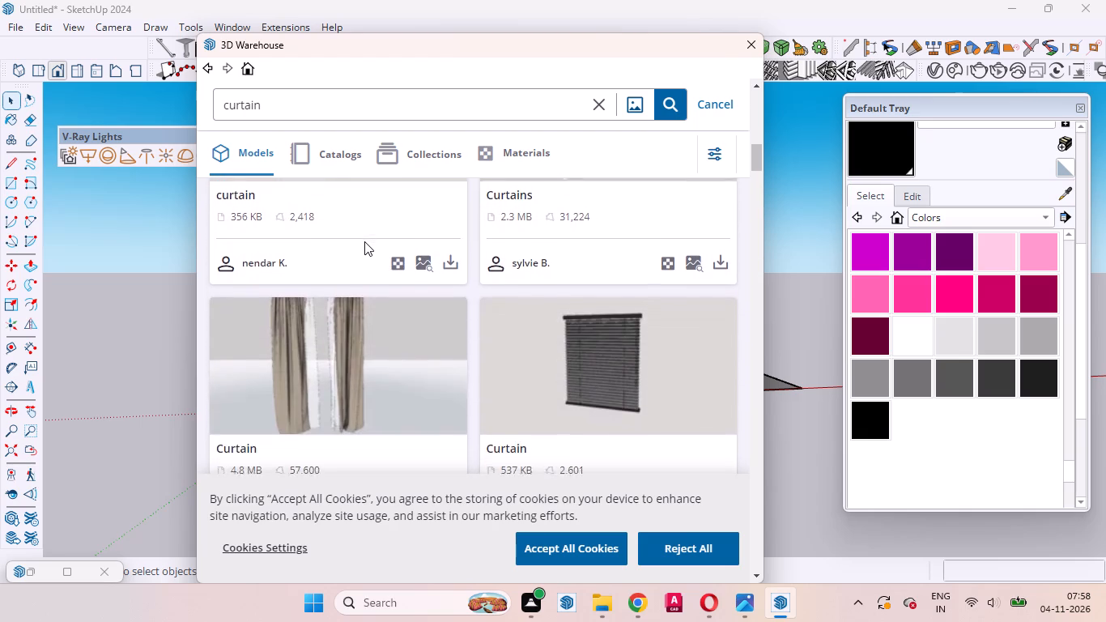
scroll(364, 241, "up", 4)
scroll(364, 241, "down", 9)
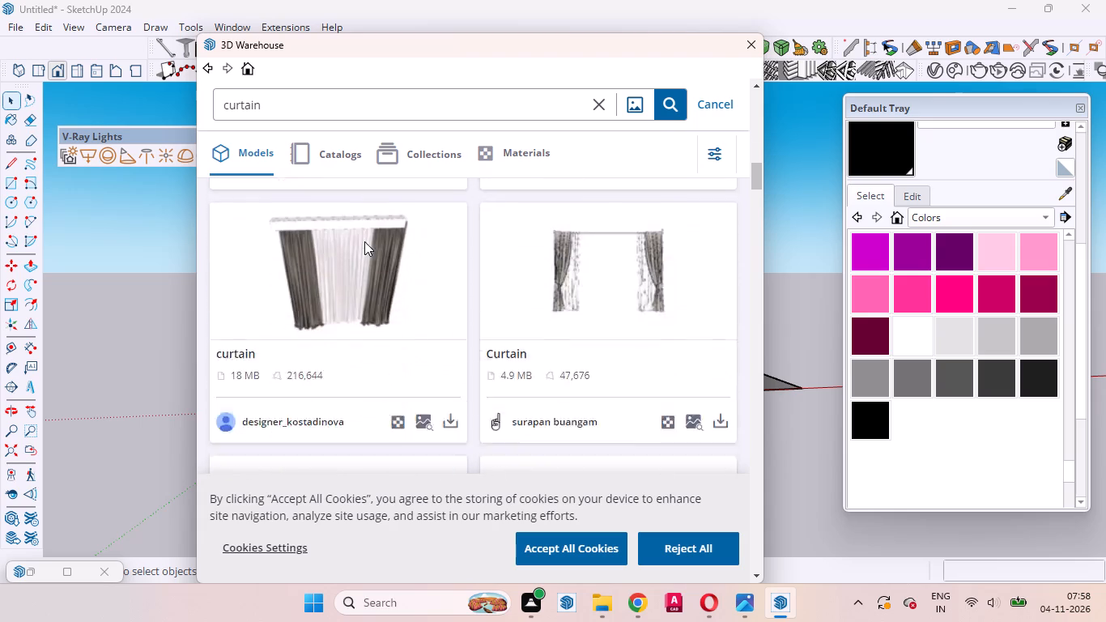
scroll(364, 241, "down", 2)
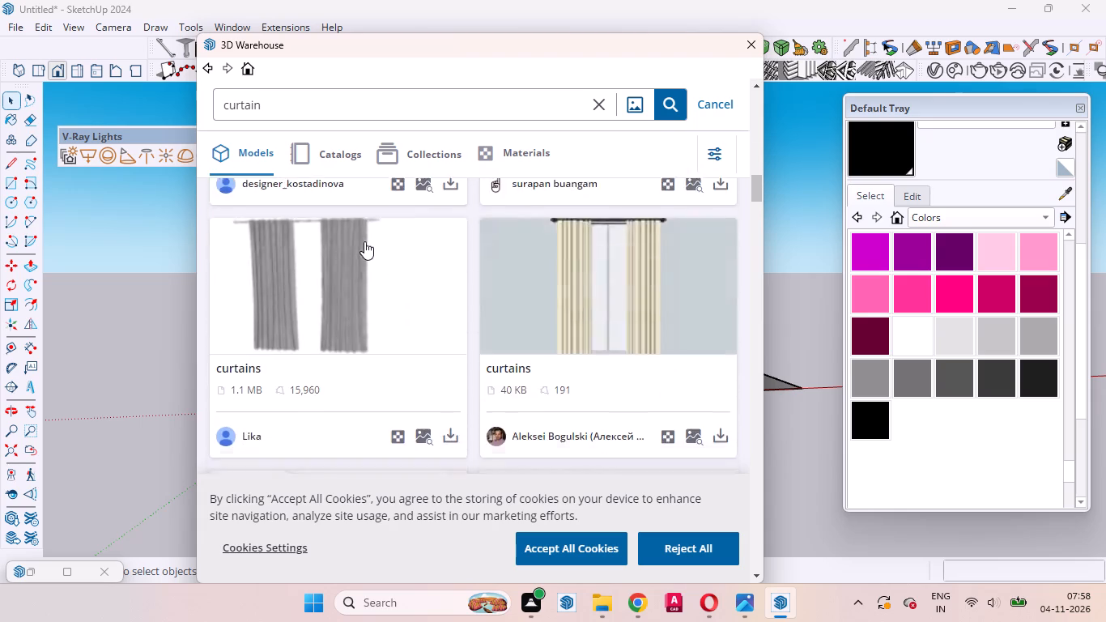
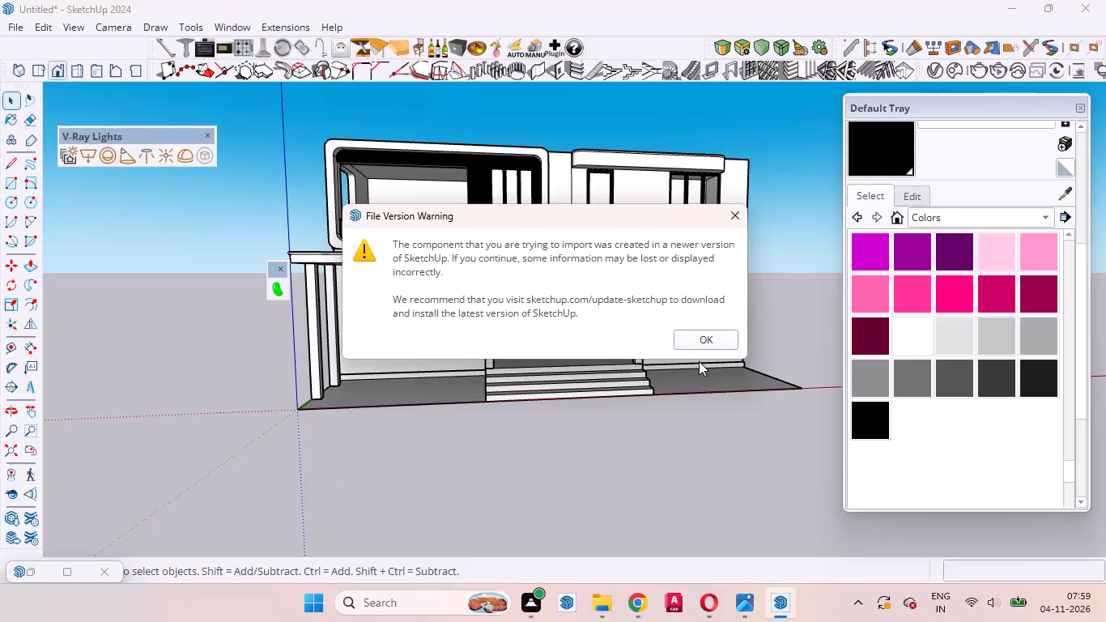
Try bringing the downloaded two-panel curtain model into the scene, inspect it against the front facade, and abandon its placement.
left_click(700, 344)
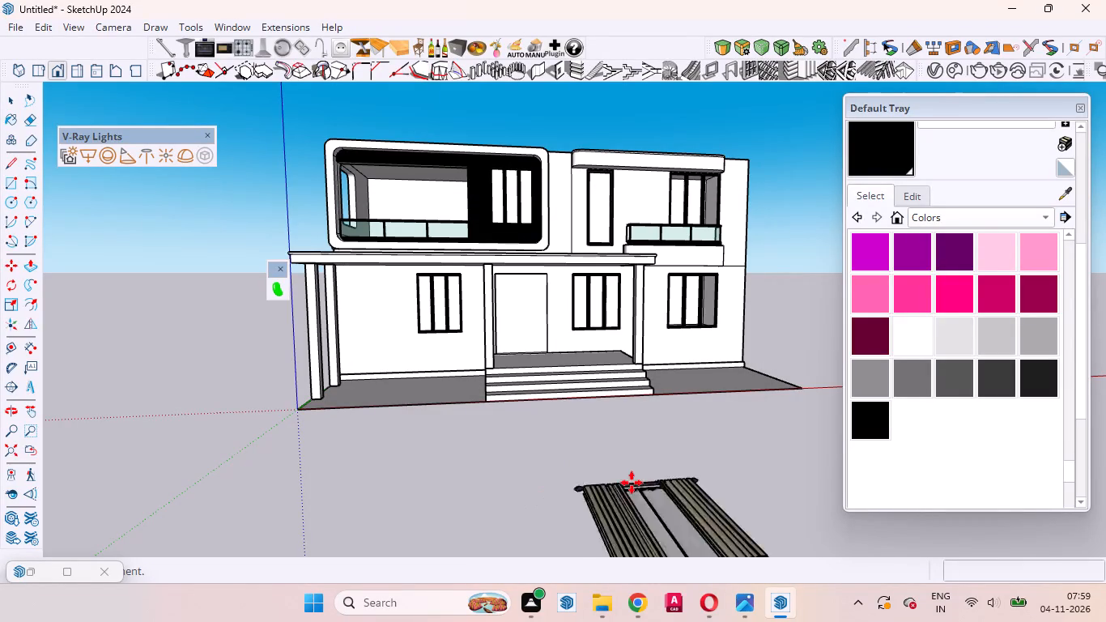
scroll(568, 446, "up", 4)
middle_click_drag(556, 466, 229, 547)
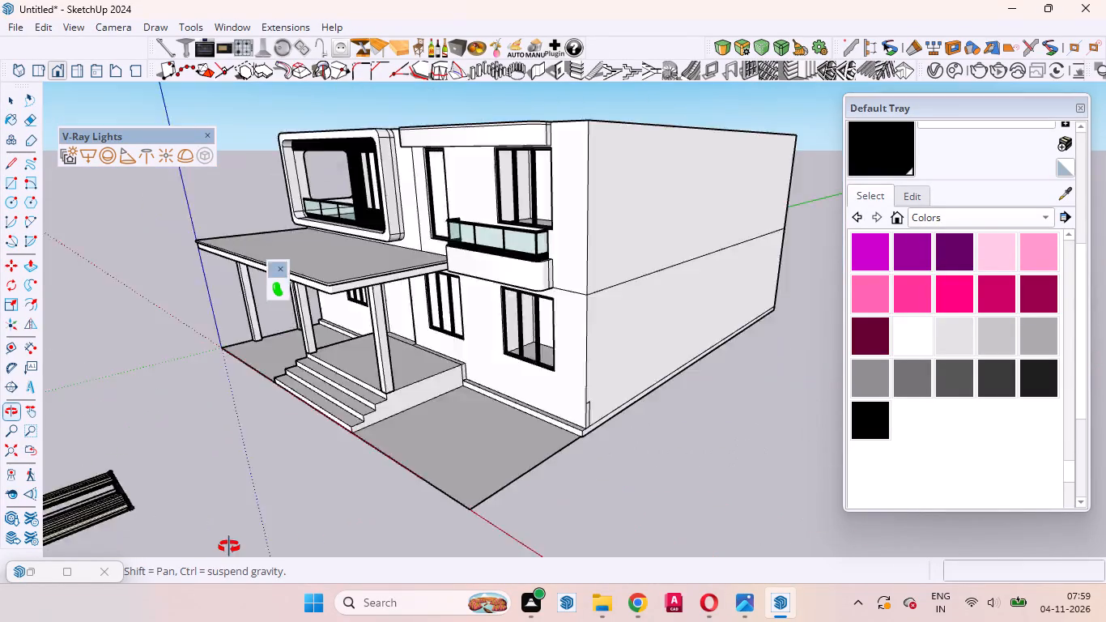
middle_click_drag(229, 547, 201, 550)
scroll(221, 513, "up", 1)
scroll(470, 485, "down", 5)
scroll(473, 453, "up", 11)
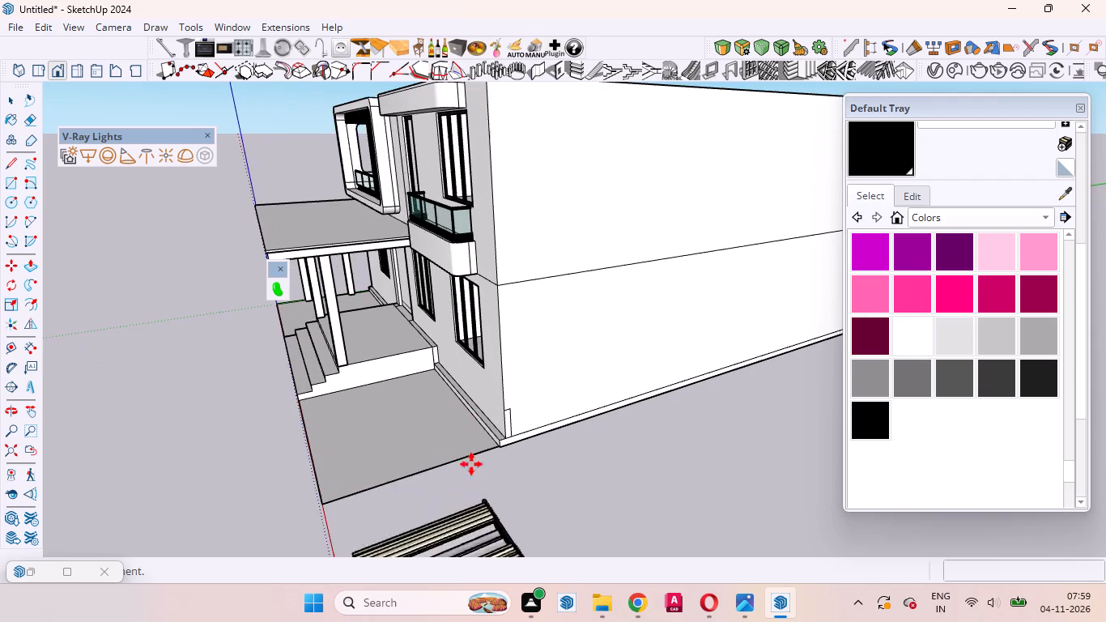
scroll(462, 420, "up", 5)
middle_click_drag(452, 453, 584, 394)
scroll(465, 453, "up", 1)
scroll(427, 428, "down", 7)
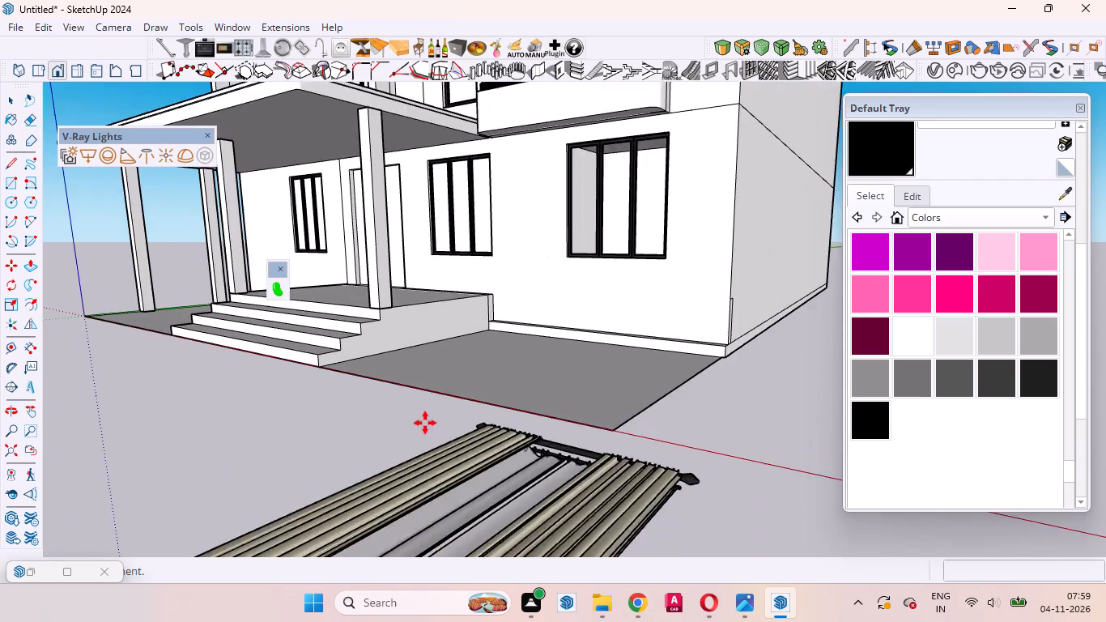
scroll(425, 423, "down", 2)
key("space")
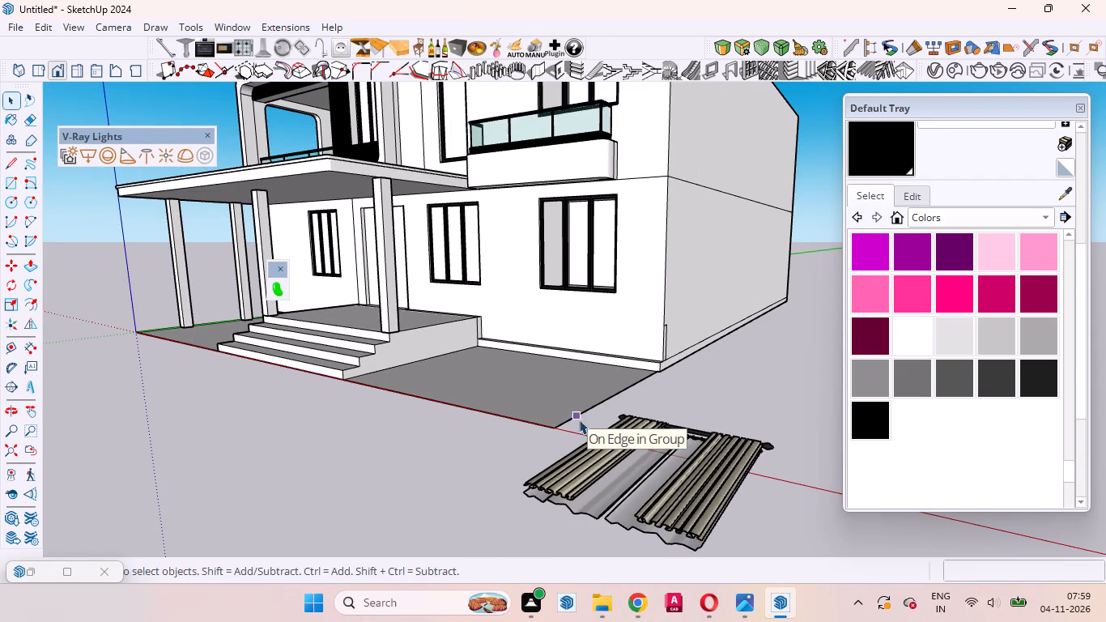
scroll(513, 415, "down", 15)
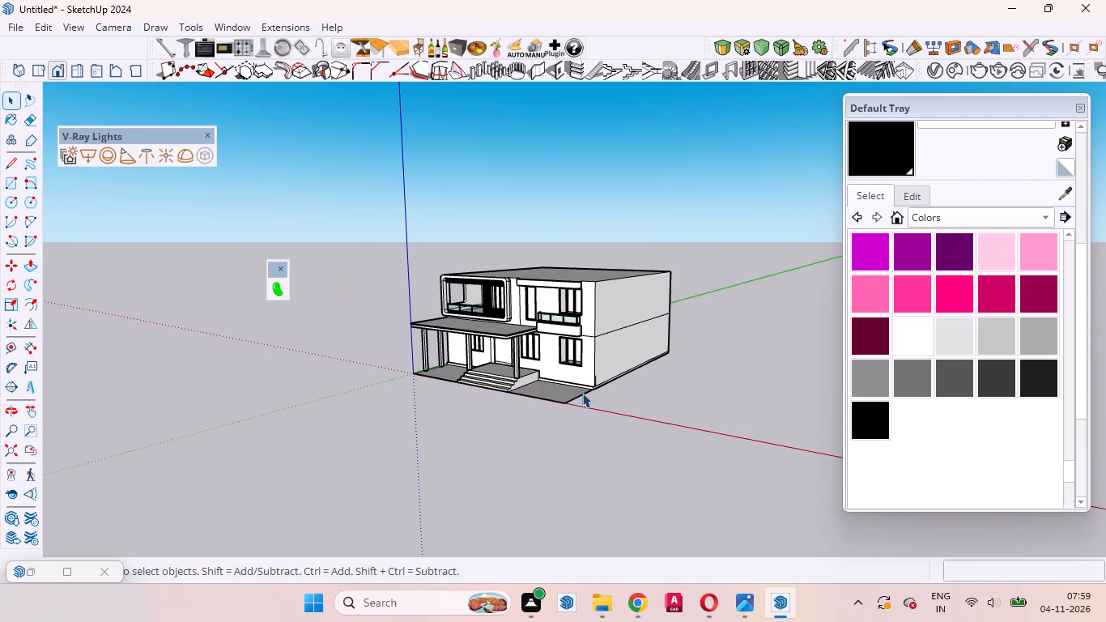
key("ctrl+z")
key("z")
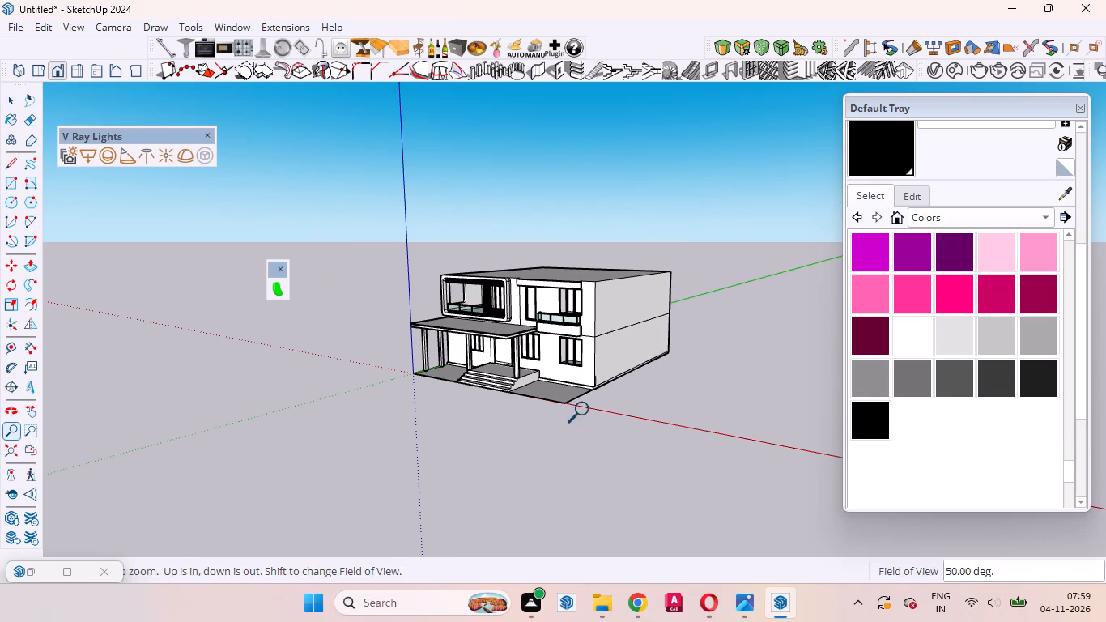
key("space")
Return to a front view of the house and reopen the 3D Warehouse to look for another curtain model.
scroll(497, 305, "up", 11)
middle_click_drag(526, 348, 682, 323)
scroll(681, 316, "up", 4)
scroll(619, 339, "down", 10)
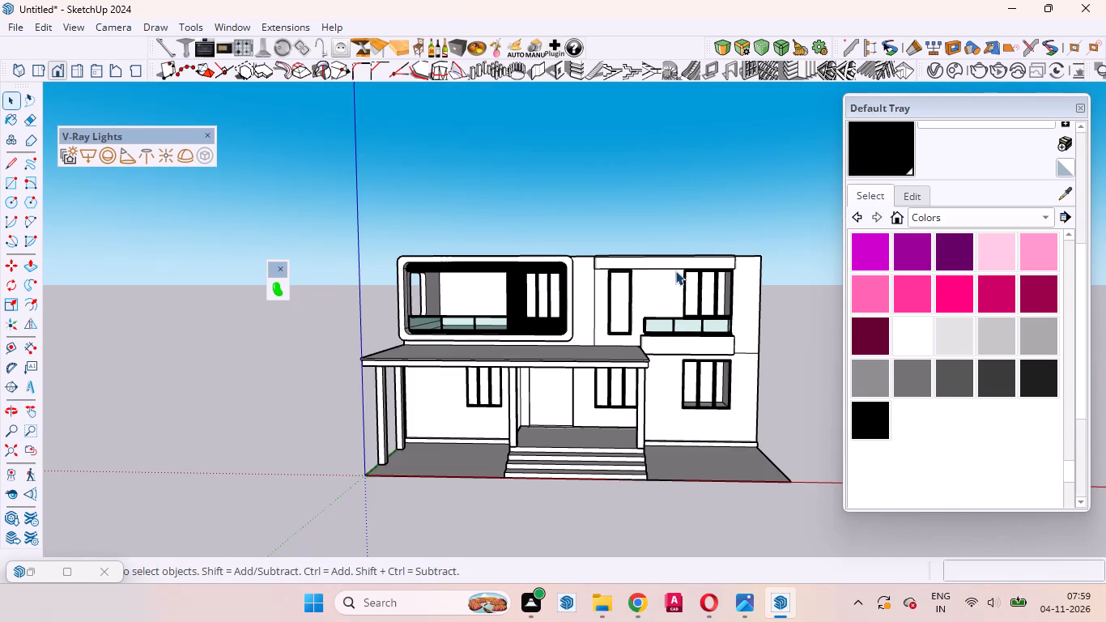
left_click(223, 30)
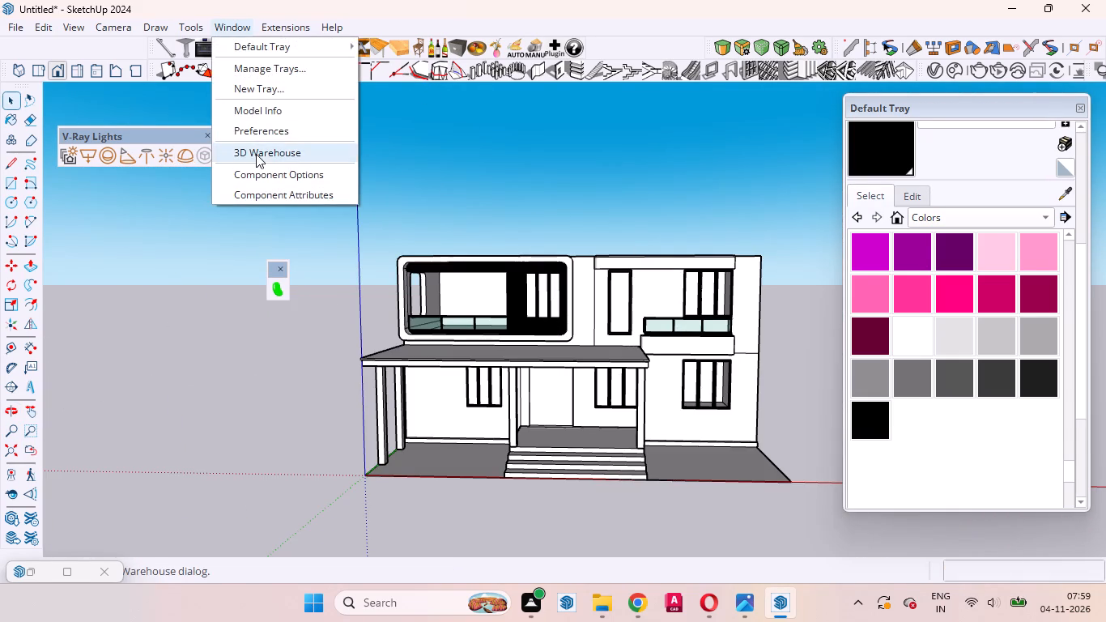
left_click(256, 154)
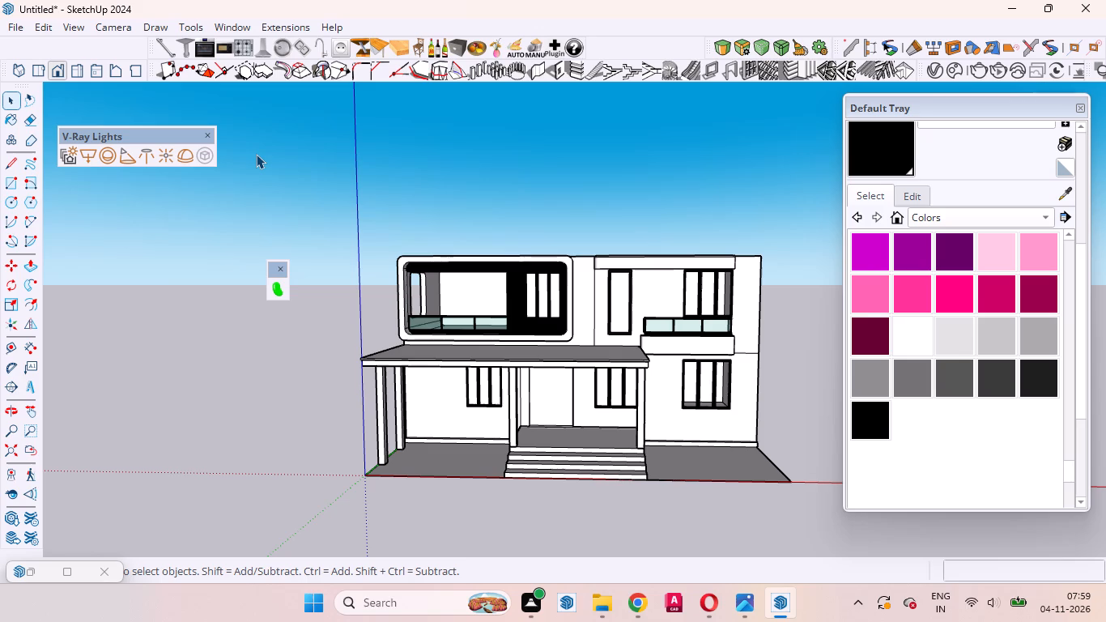
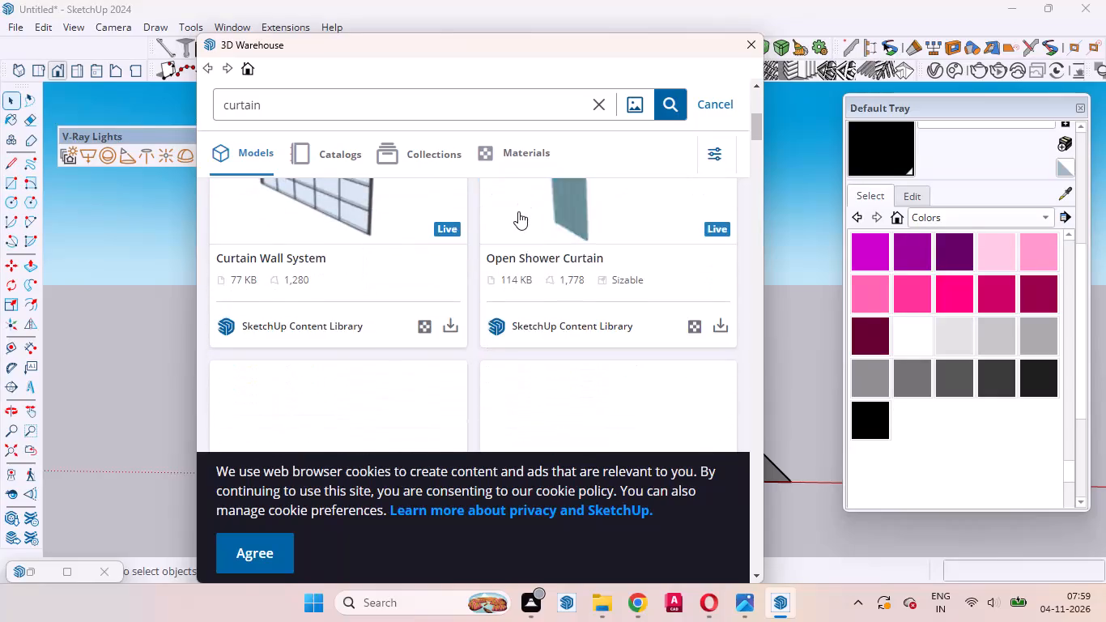
Find the 40 KB cream curtains model with a dark rod among the curtain results and load it, accepting the Warehouse terms.
scroll(518, 213, "down", 4)
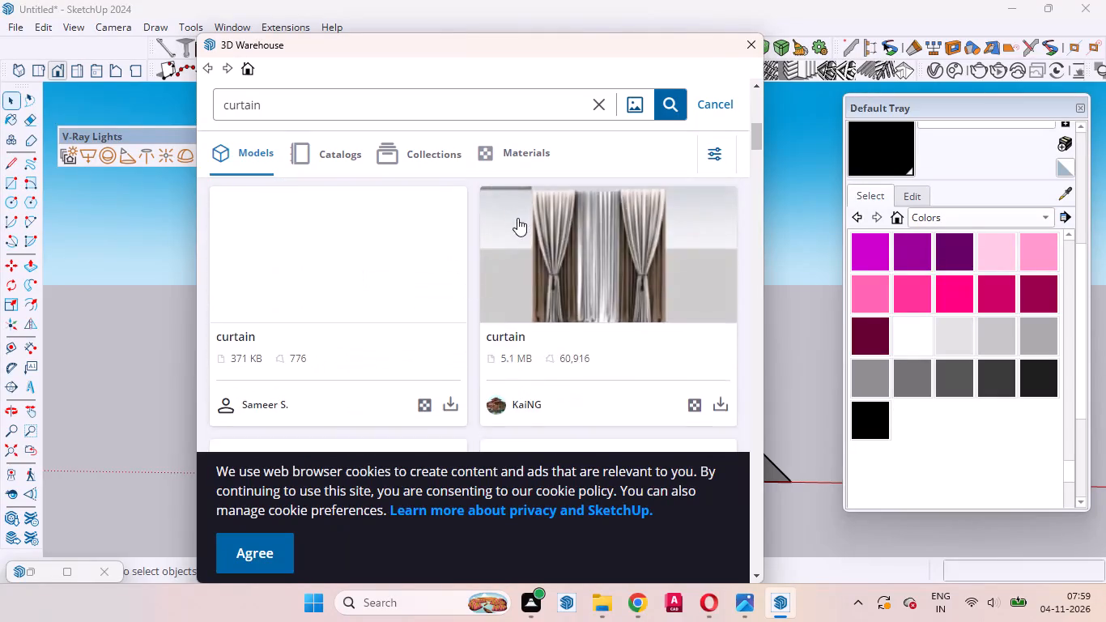
scroll(517, 218, "down", 3)
scroll(513, 231, "up", 1)
scroll(513, 232, "down", 3)
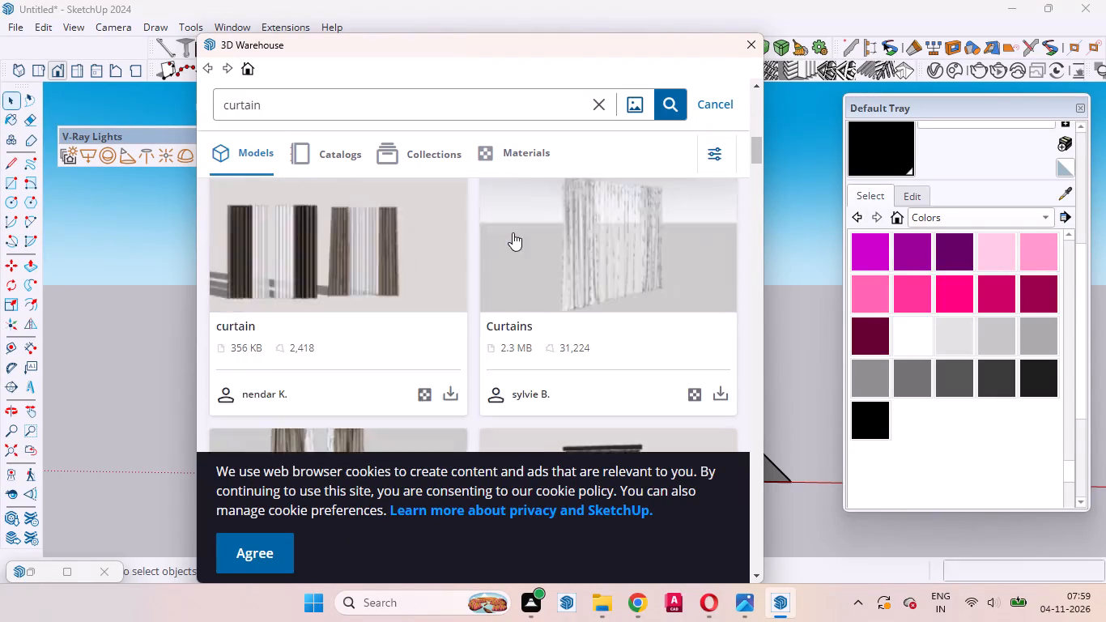
scroll(513, 232, "down", 8)
scroll(601, 257, "up", 3)
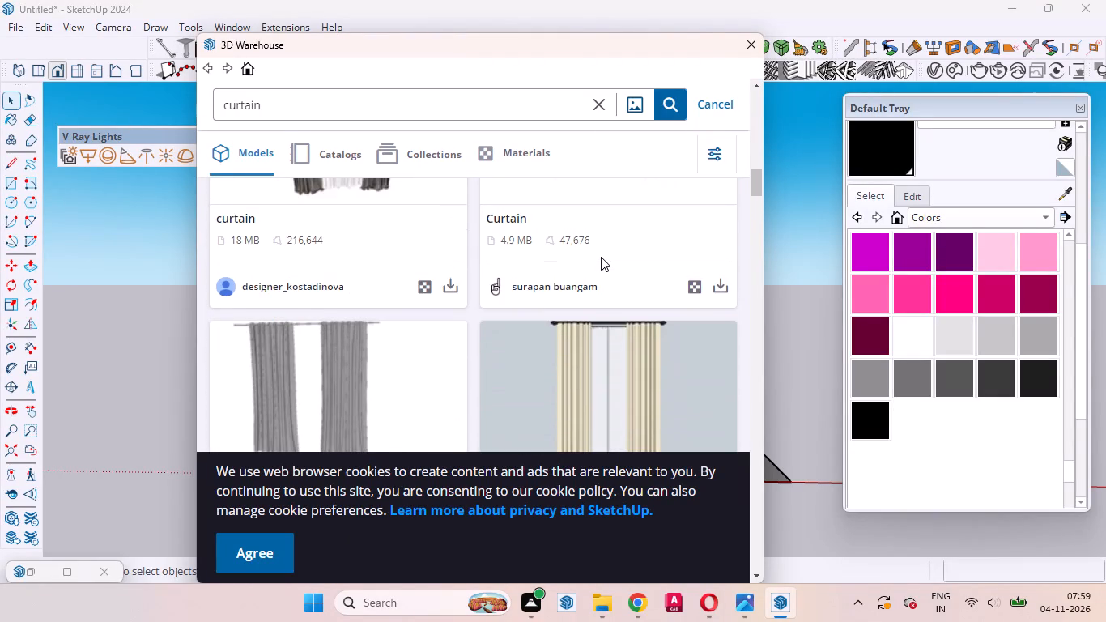
scroll(572, 289, "down", 2)
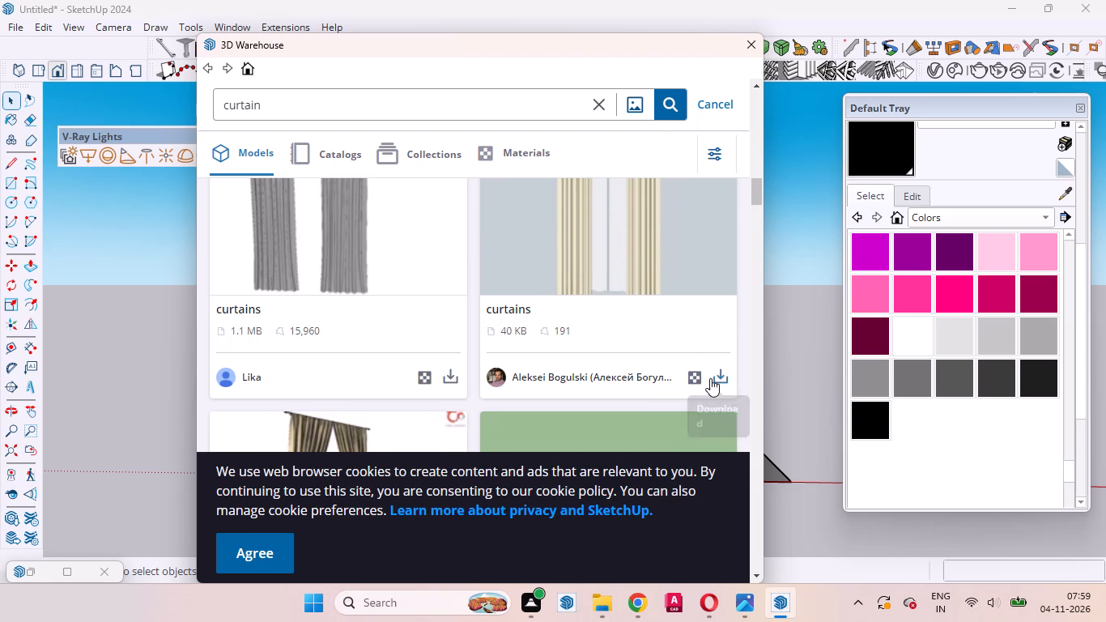
left_click(715, 378)
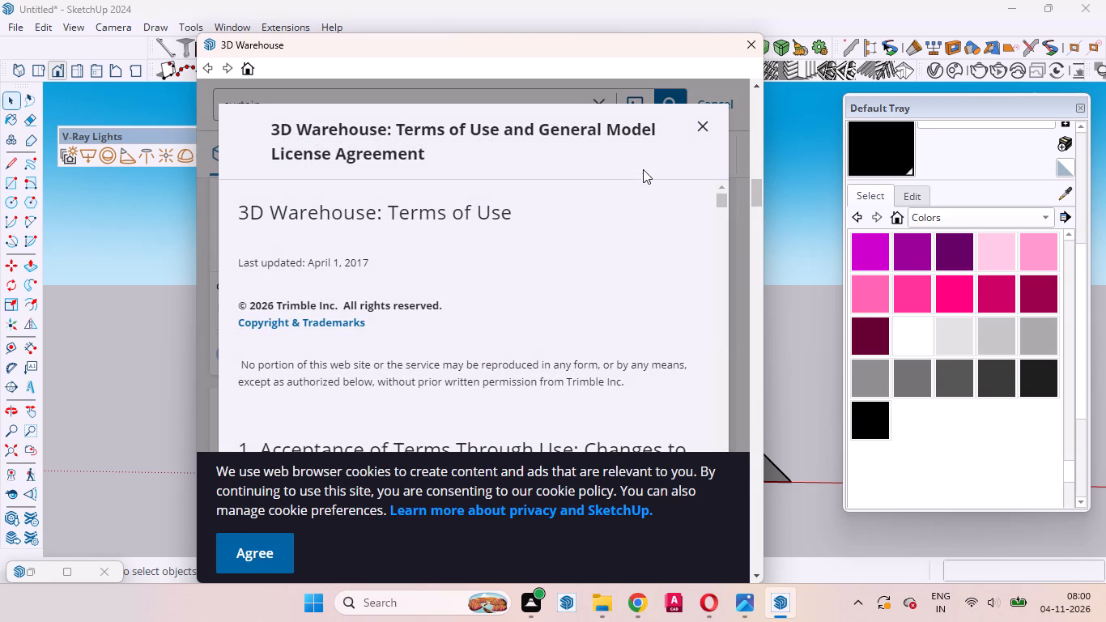
left_click(244, 550)
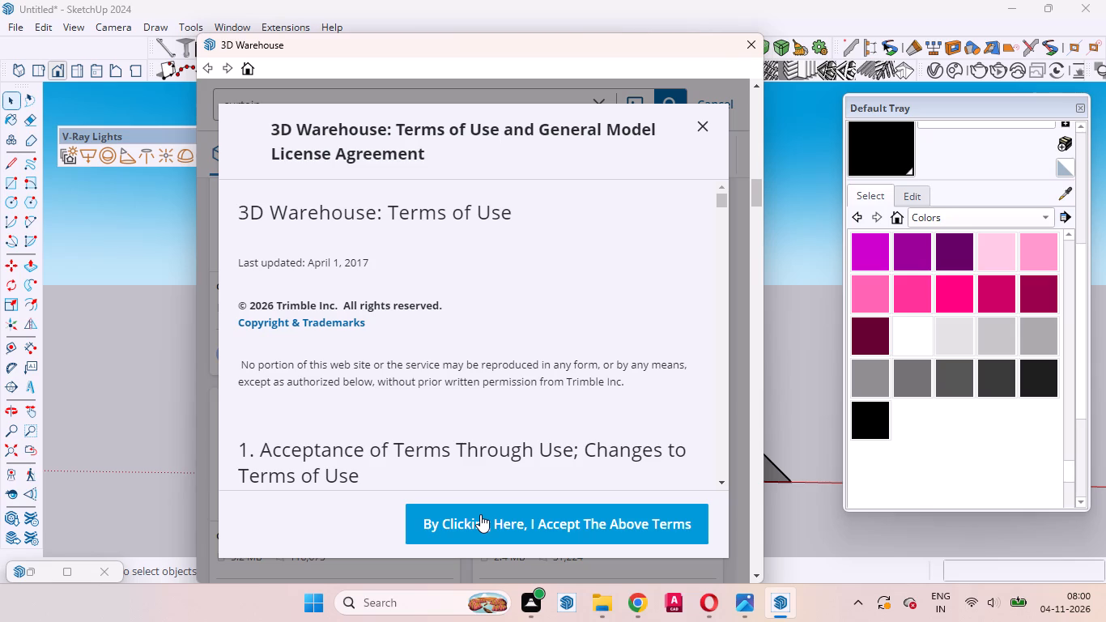
left_click(487, 519)
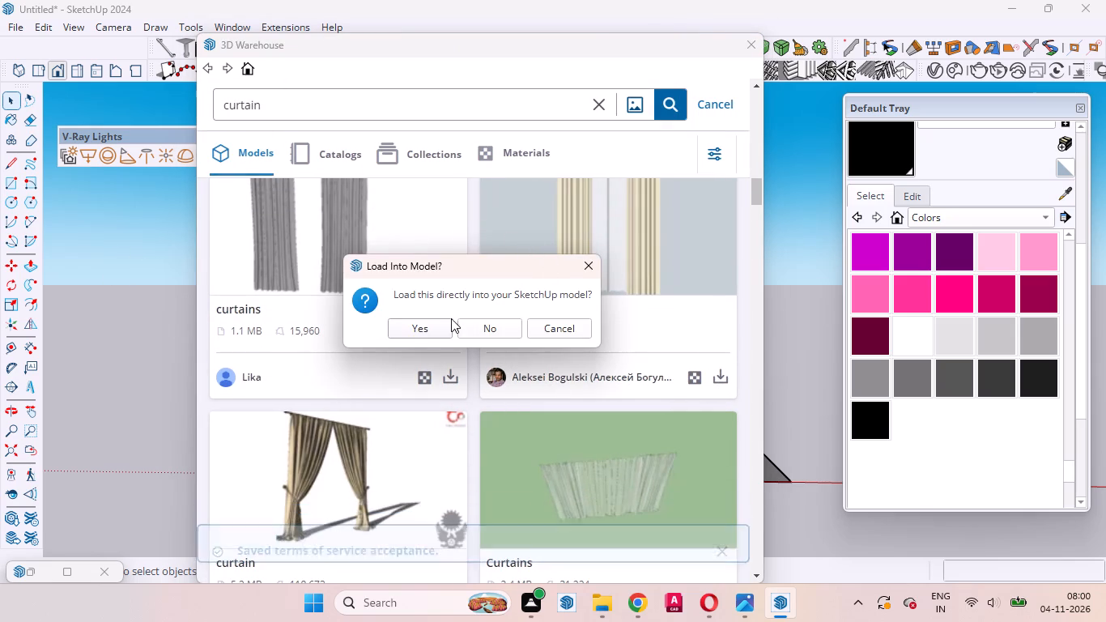
left_click(419, 326)
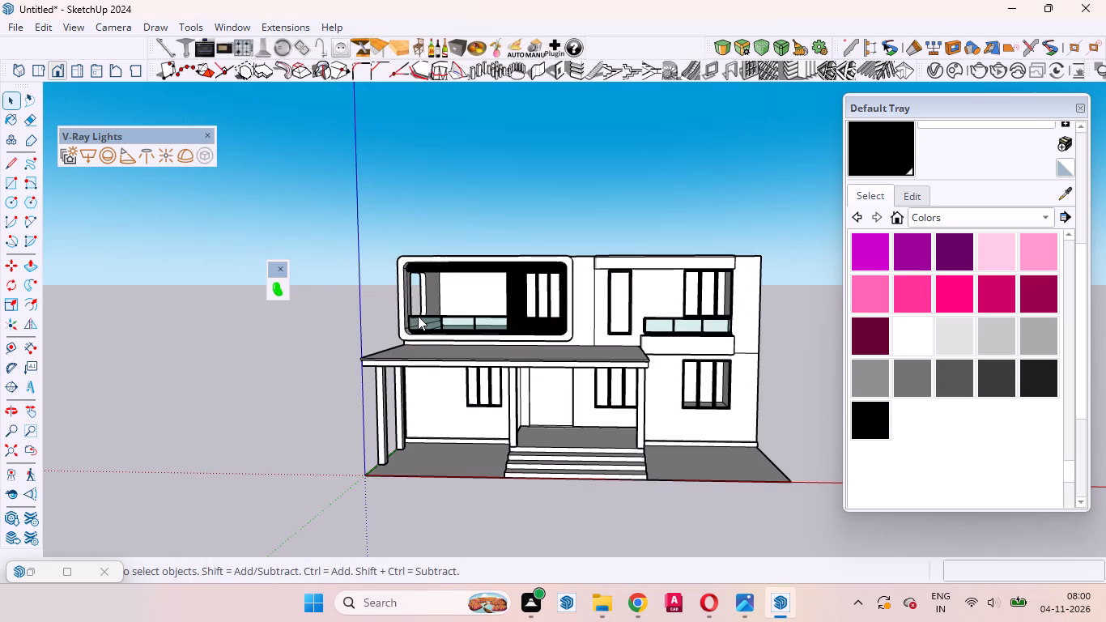
Place the loaded curtain component on open ground just beyond the corner of the front paving, near the red axis.
left_click(687, 341)
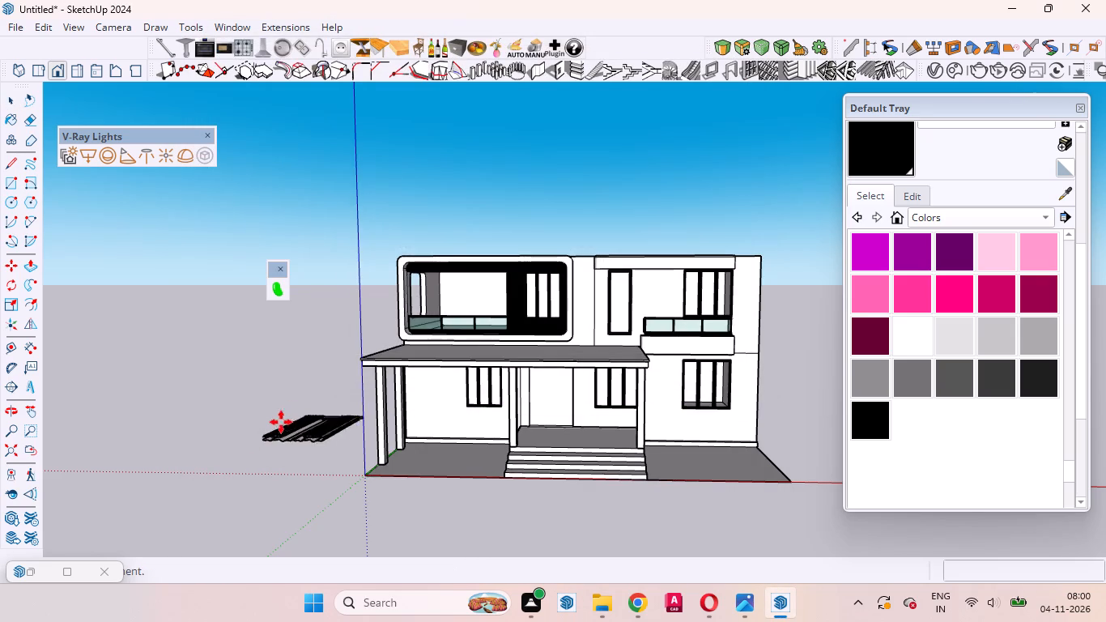
scroll(211, 454, "down", 14)
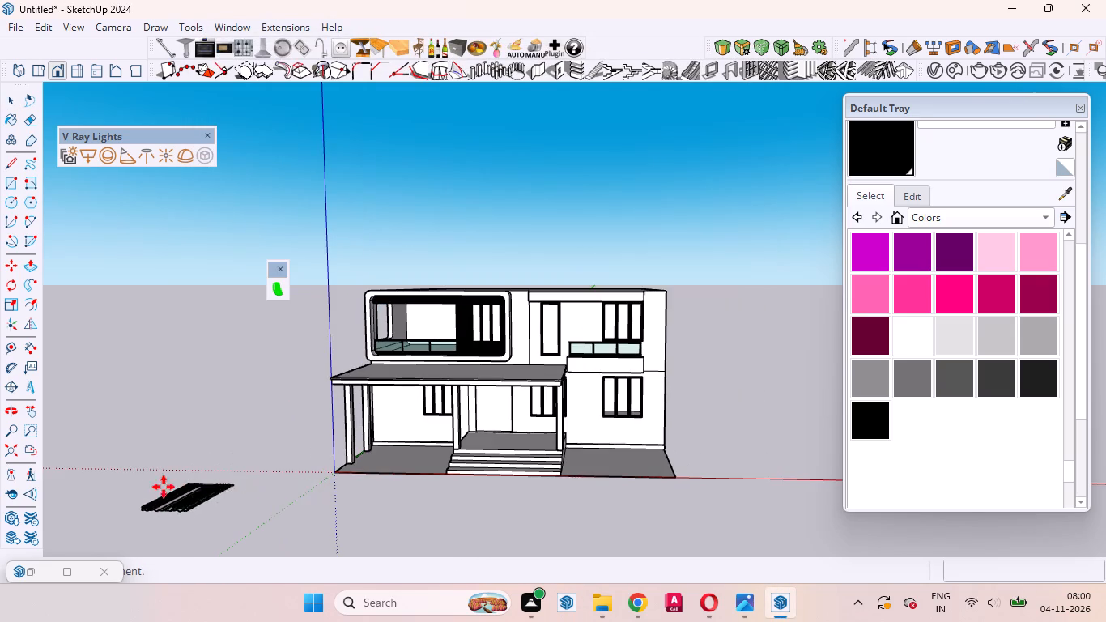
scroll(164, 487, "down", 3)
scroll(497, 466, "up", 10)
middle_click_drag(414, 479, 219, 500)
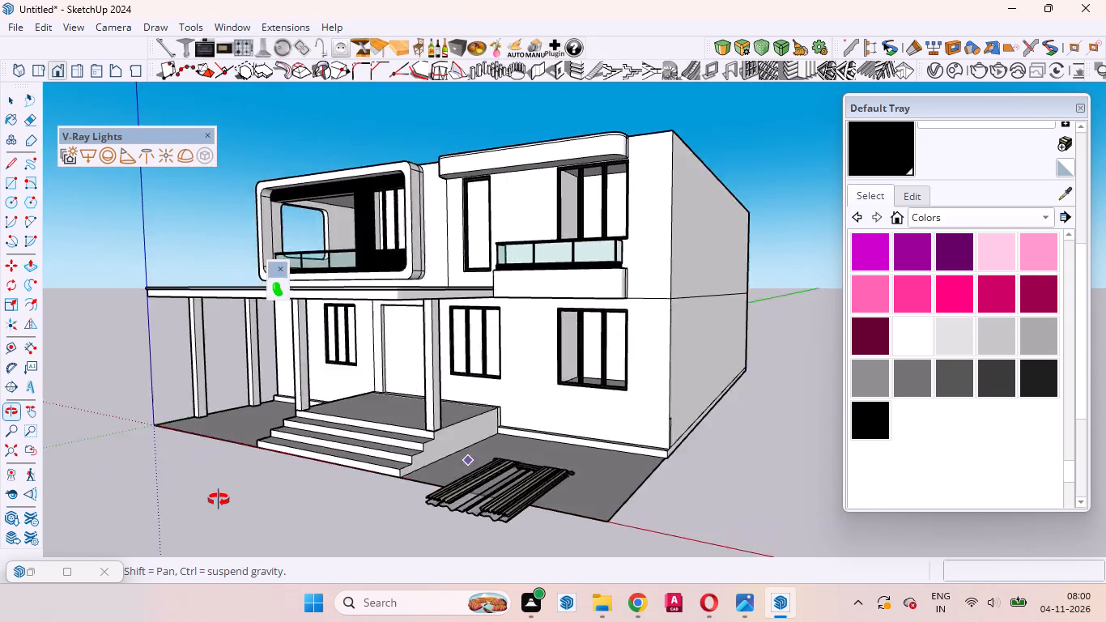
middle_click_drag(219, 500, 50, 595)
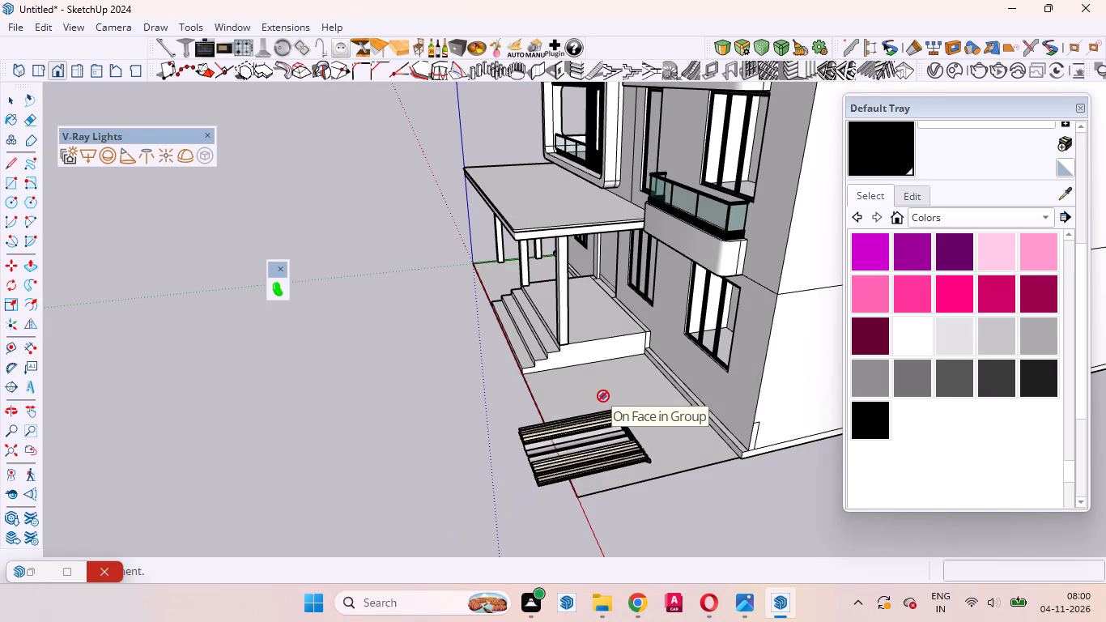
left_click(603, 396)
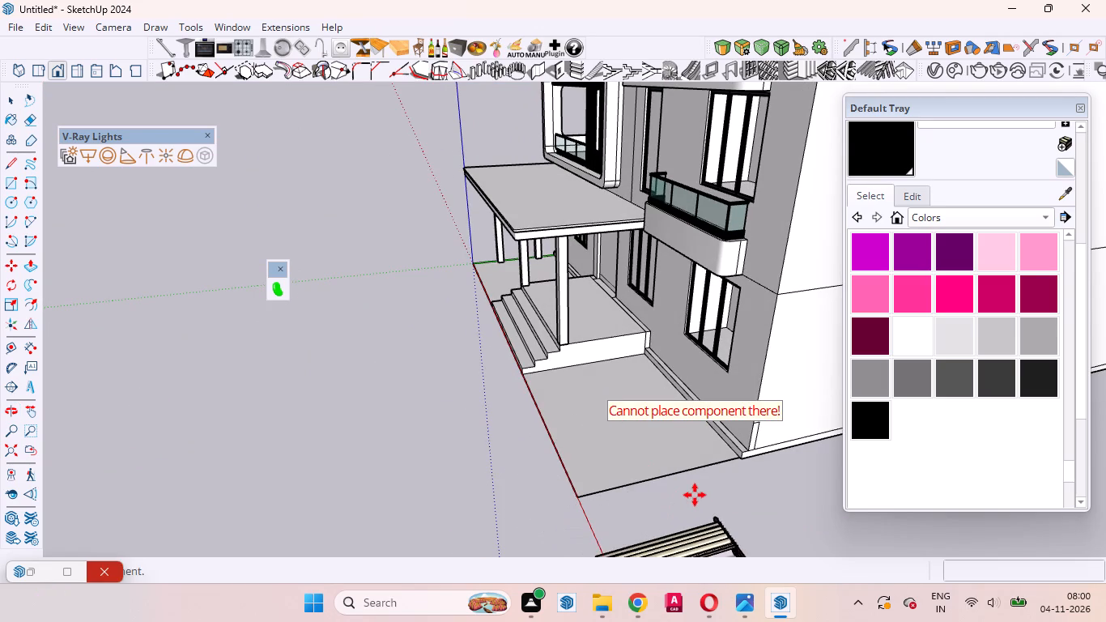
left_click(695, 495)
Rotate the flat-lying curtain 90 degrees about the red axis from its lower corner so it stands upright.
scroll(593, 413, "down", 7)
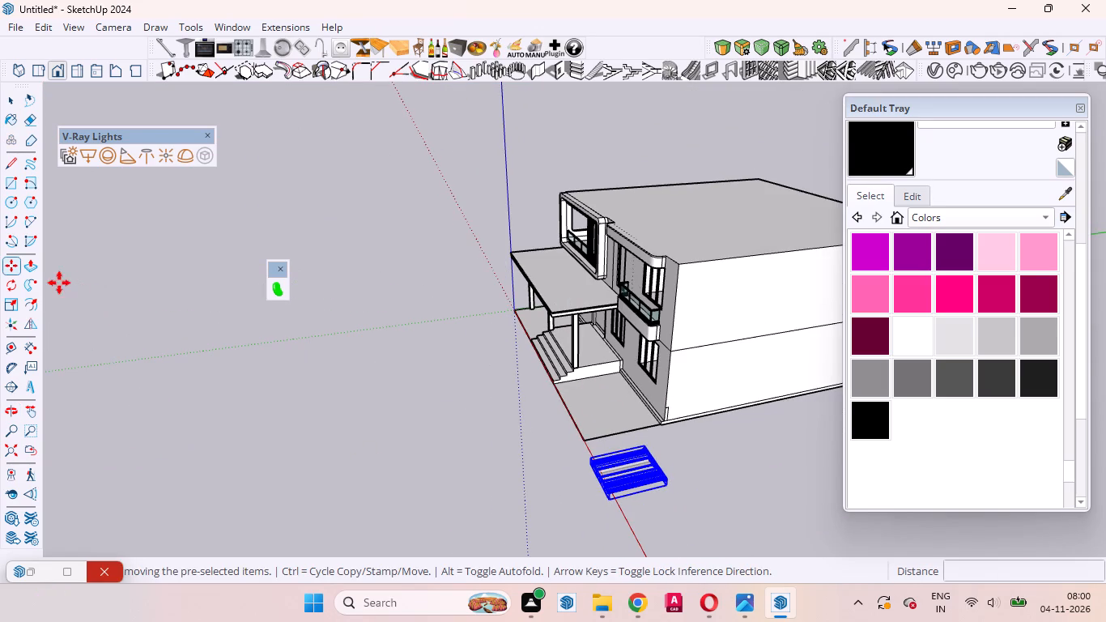
left_click(10, 288)
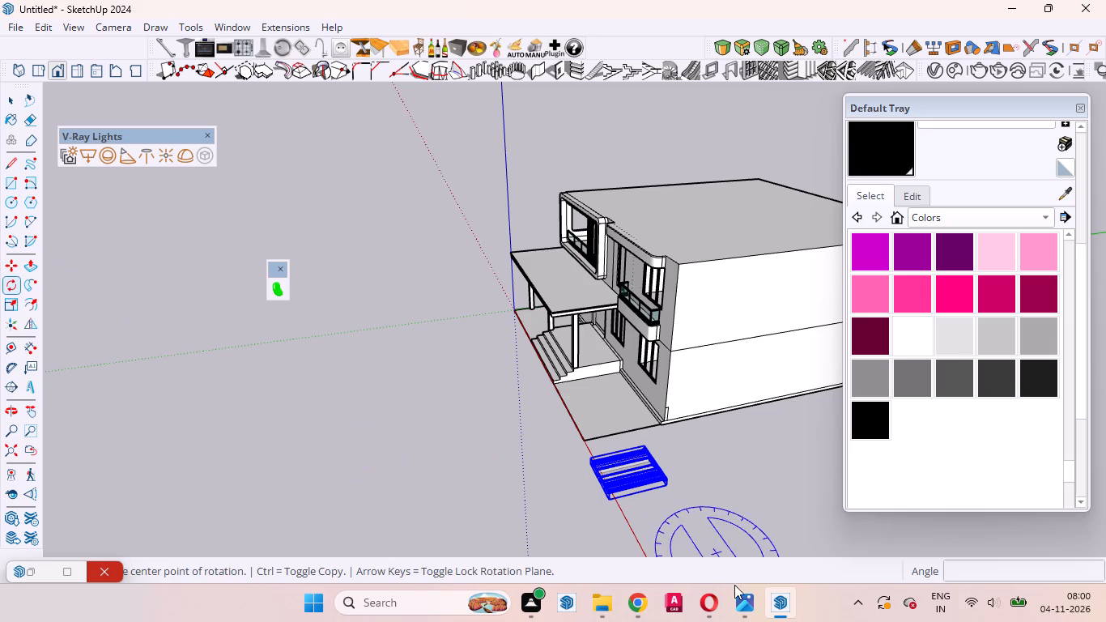
scroll(696, 519, "up", 3)
key("Left")
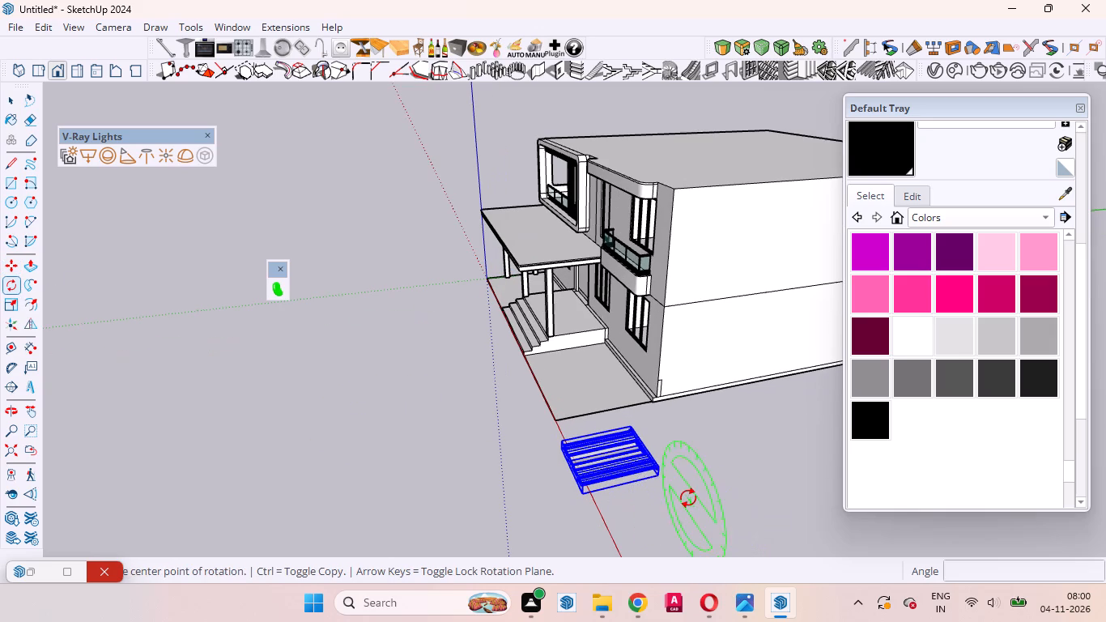
scroll(673, 490, "up", 4)
key("Right")
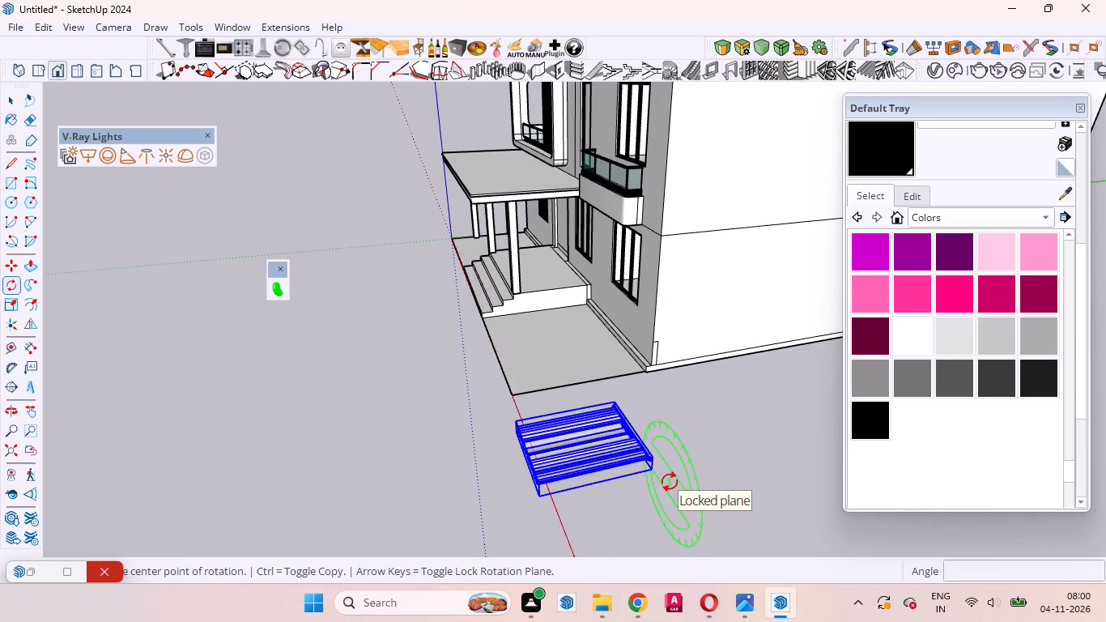
left_click(653, 473)
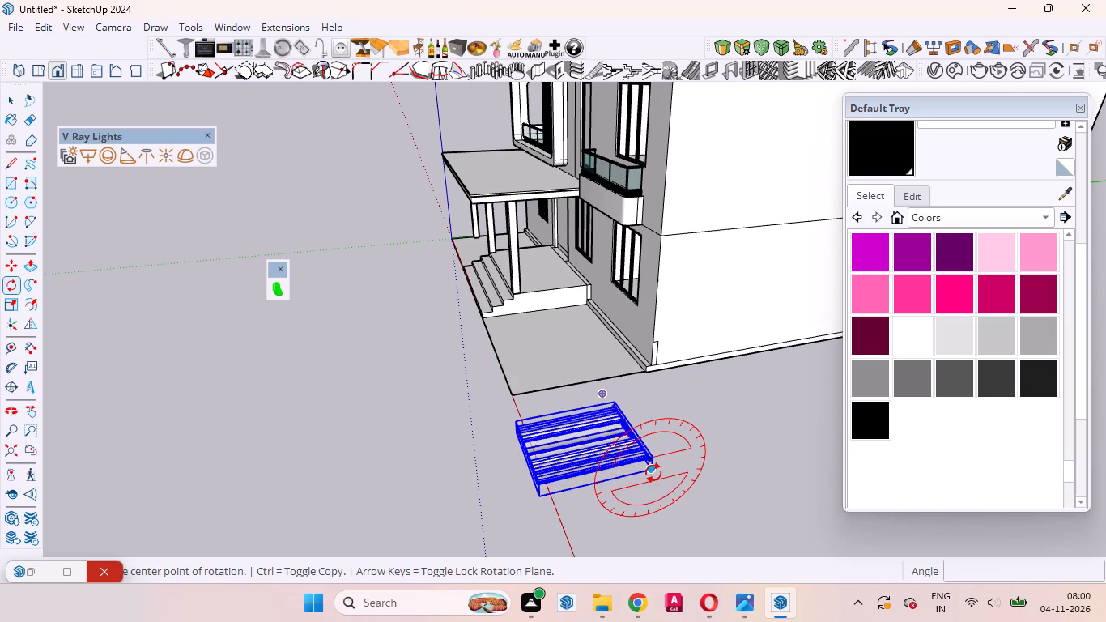
left_click(542, 492)
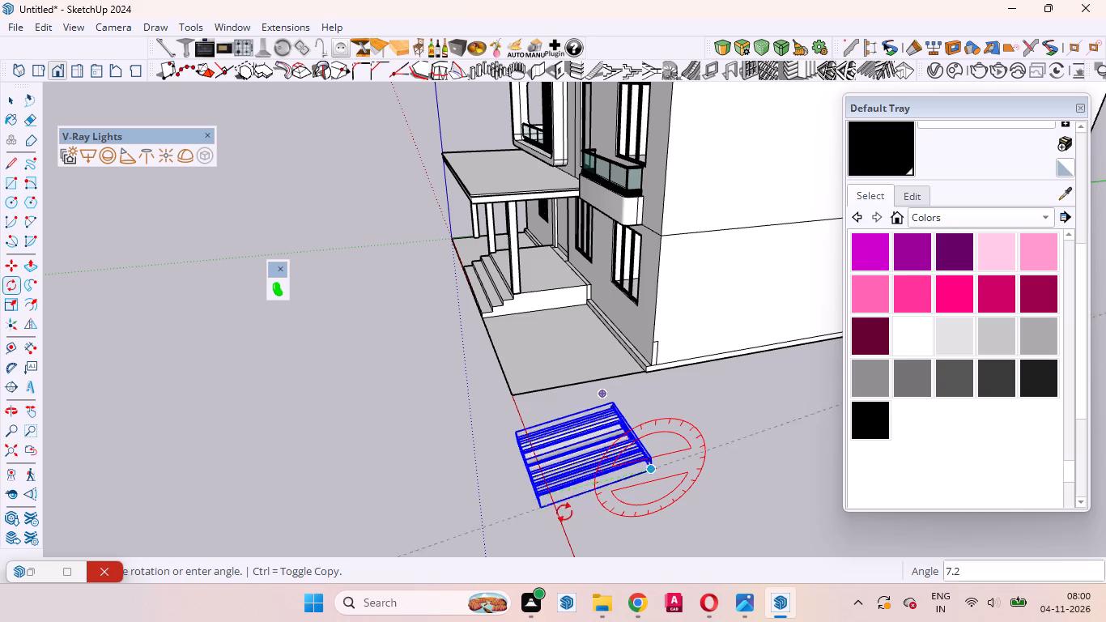
type("90")
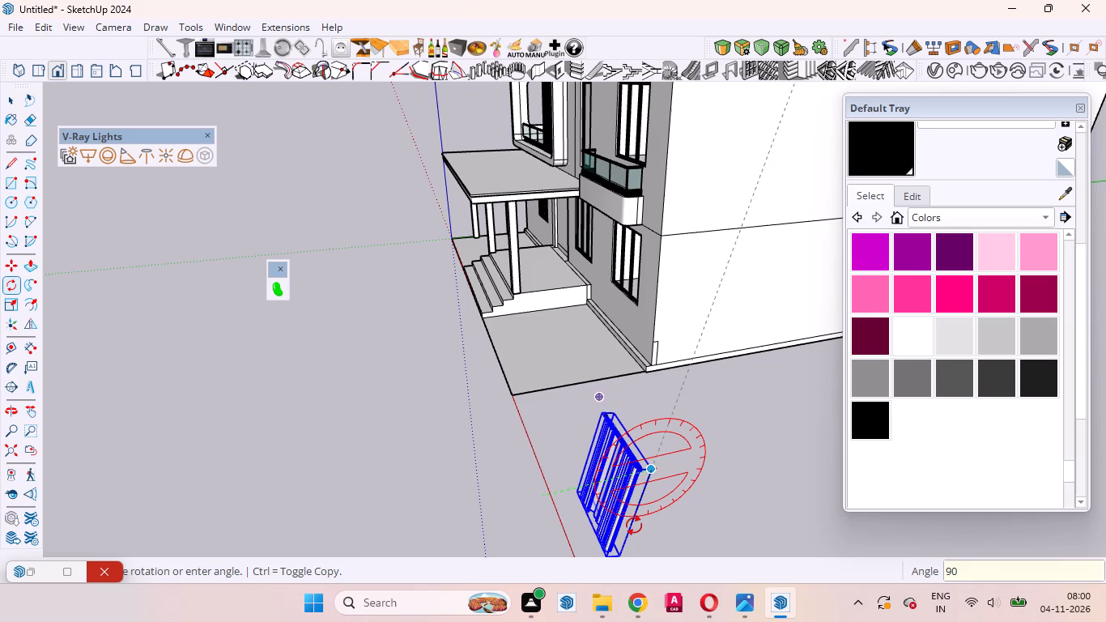
key("Return")
key("space")
Inside the house group, hide the dark frame of the ground-floor window nearest the house's side wall, and exit the group.
scroll(631, 509, "down", 5)
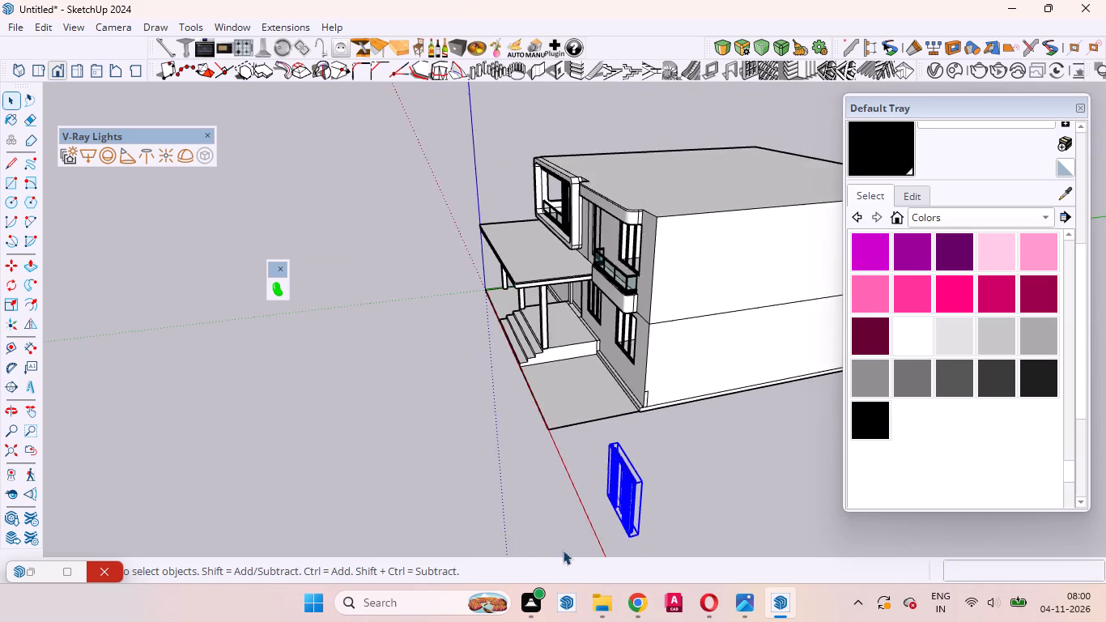
middle_click_drag(581, 552, 852, 513)
scroll(810, 423, "up", 9)
middle_click_drag(674, 489, 862, 477)
scroll(624, 415, "up", 4)
left_click(396, 164)
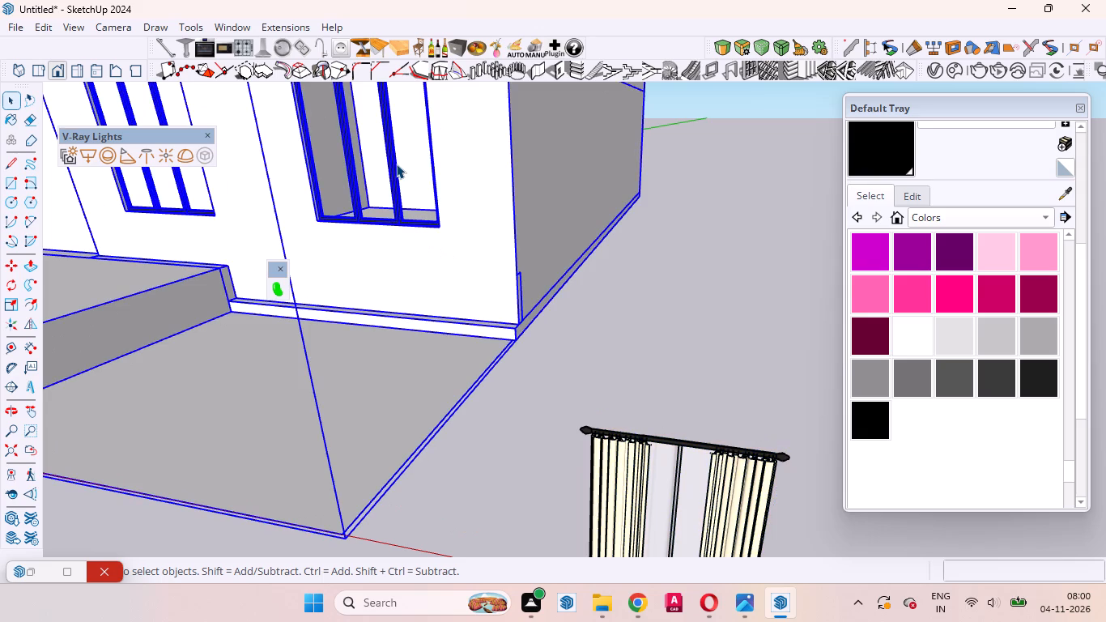
double_click(391, 175)
left_click(391, 167)
right_click(391, 167)
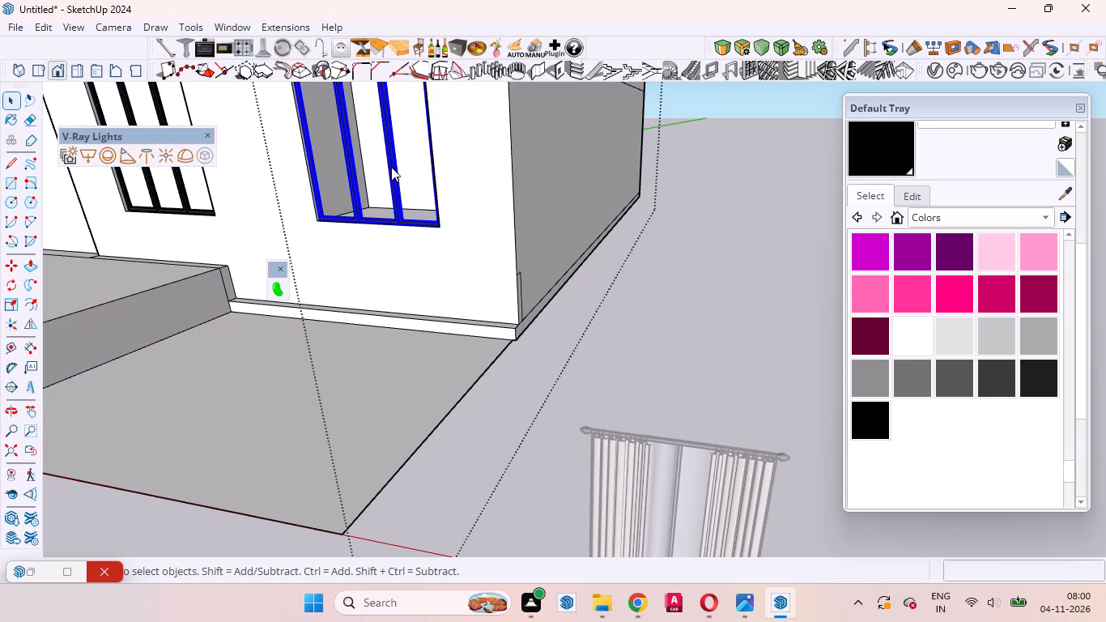
left_click(428, 45)
scroll(438, 370, "down", 9)
scroll(552, 421, "up", 4)
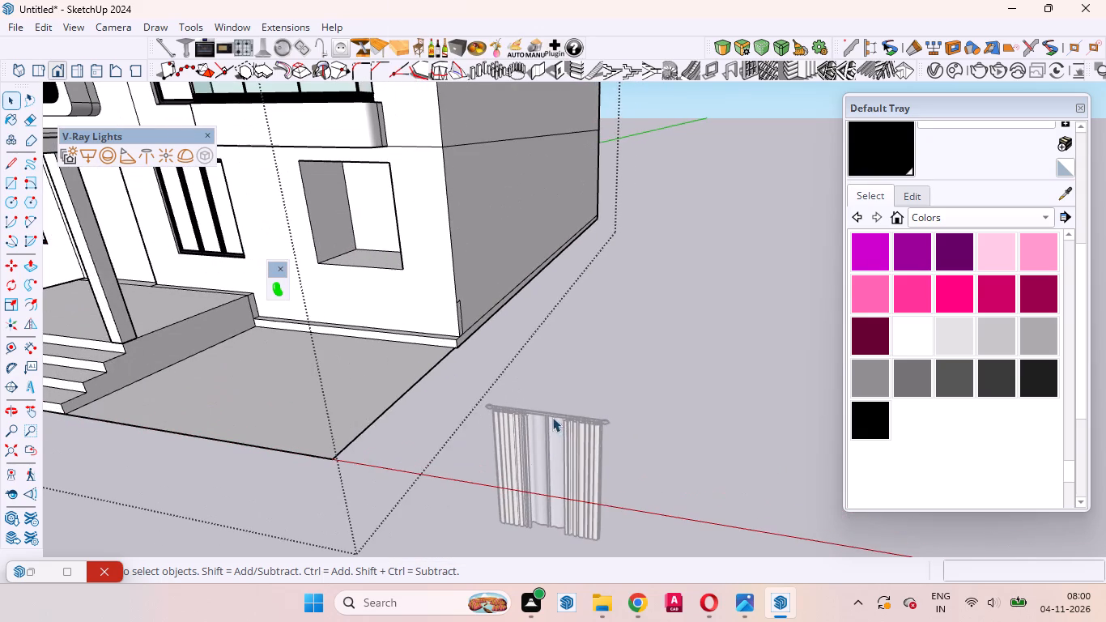
left_click(650, 390)
Copy the upright curtain by its upper bounding corner about 16' 8" onto the upper inner edge of the emptied ground-floor window opening.
left_click(518, 413)
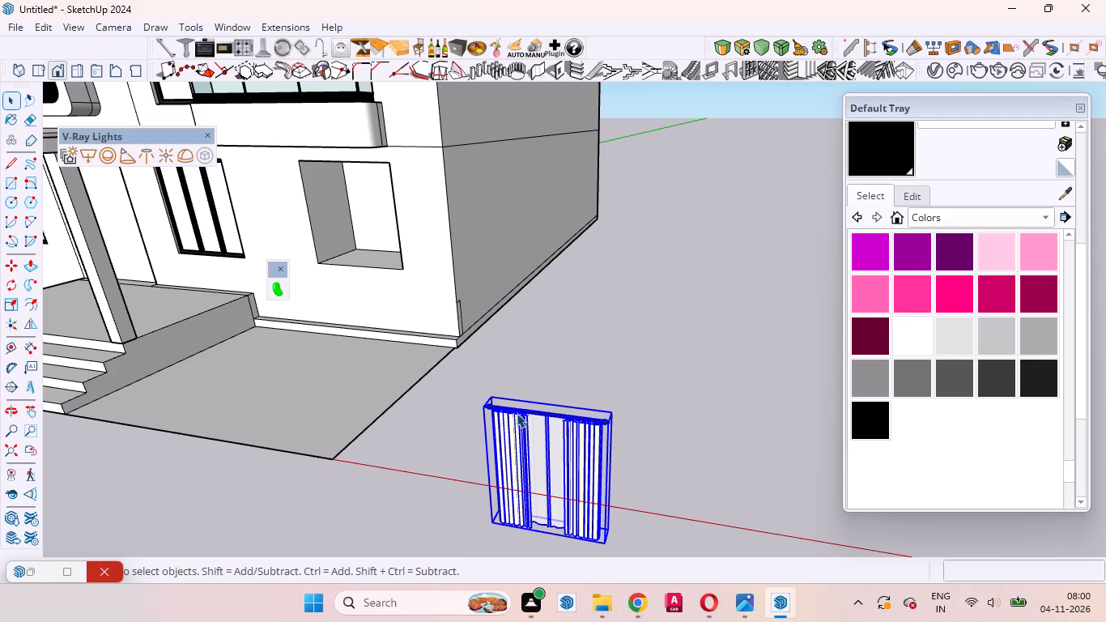
key("m")
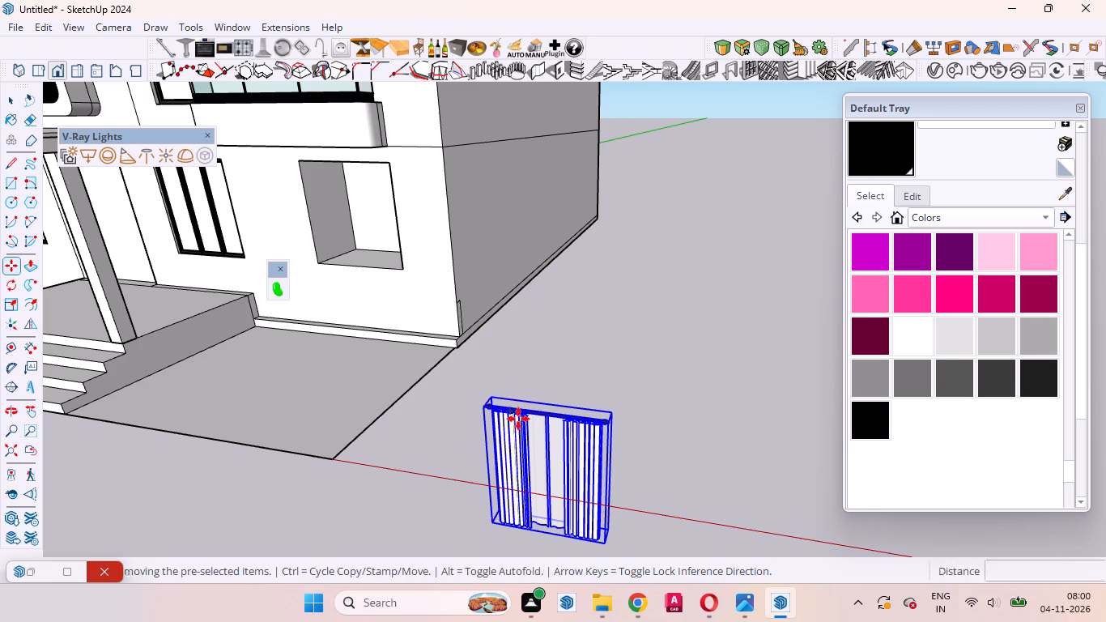
scroll(518, 416, "up", 11)
middle_click_drag(483, 432, 300, 545)
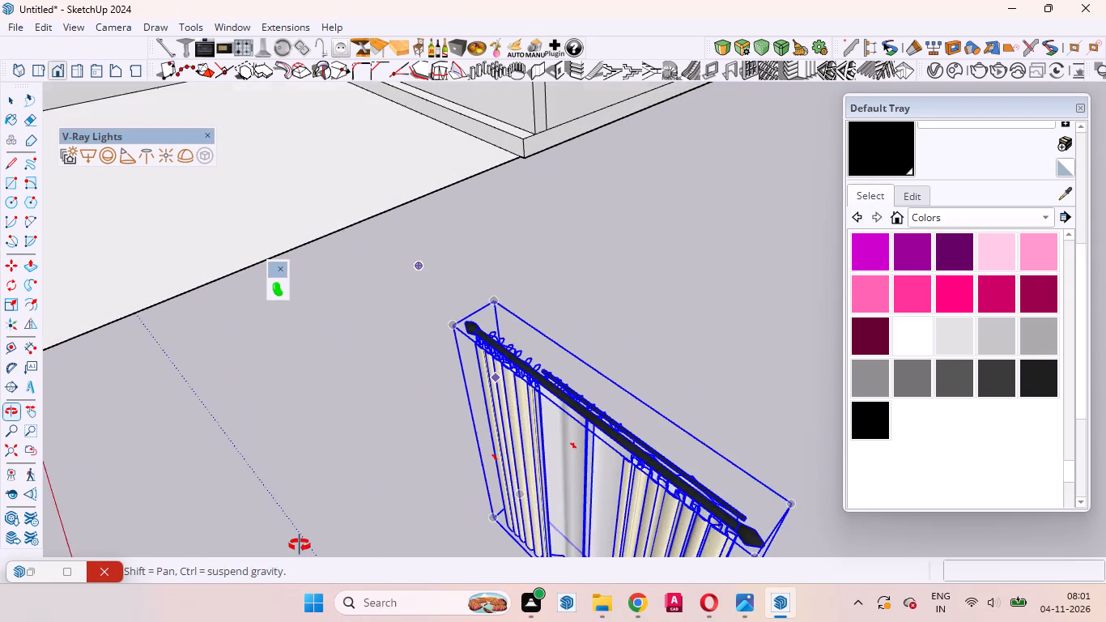
middle_click_drag(300, 545, 295, 548)
left_click(462, 314)
scroll(513, 294, "down", 4)
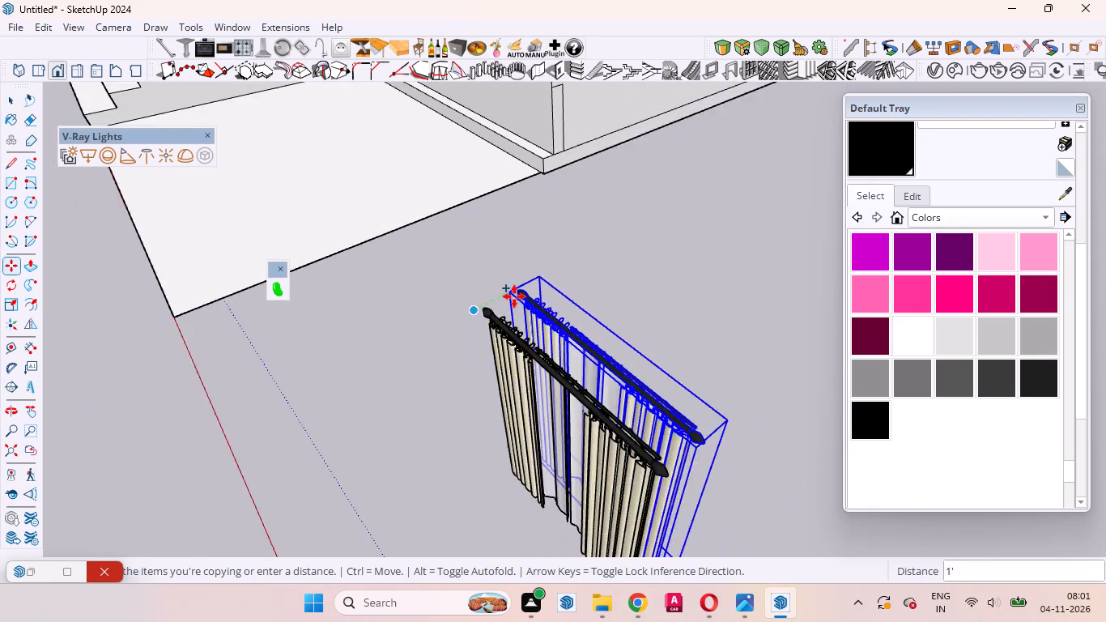
scroll(484, 219, "down", 8)
scroll(634, 303, "down", 10)
scroll(561, 223, "up", 15)
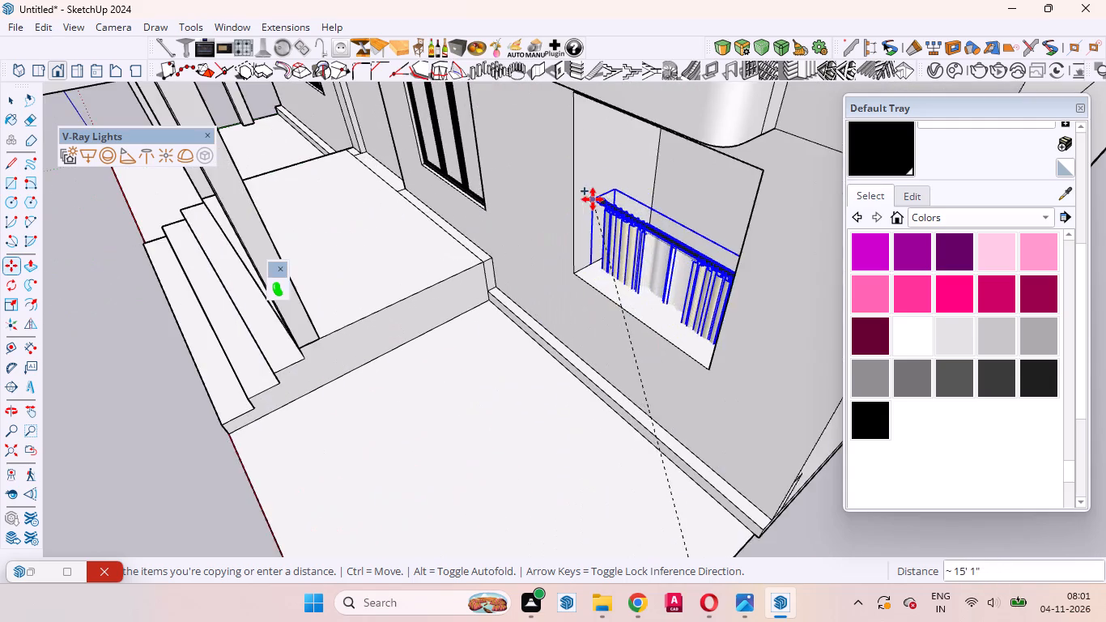
scroll(594, 199, "up", 1)
middle_click_drag(597, 198, 638, 80)
scroll(589, 238, "down", 9)
scroll(573, 176, "up", 3)
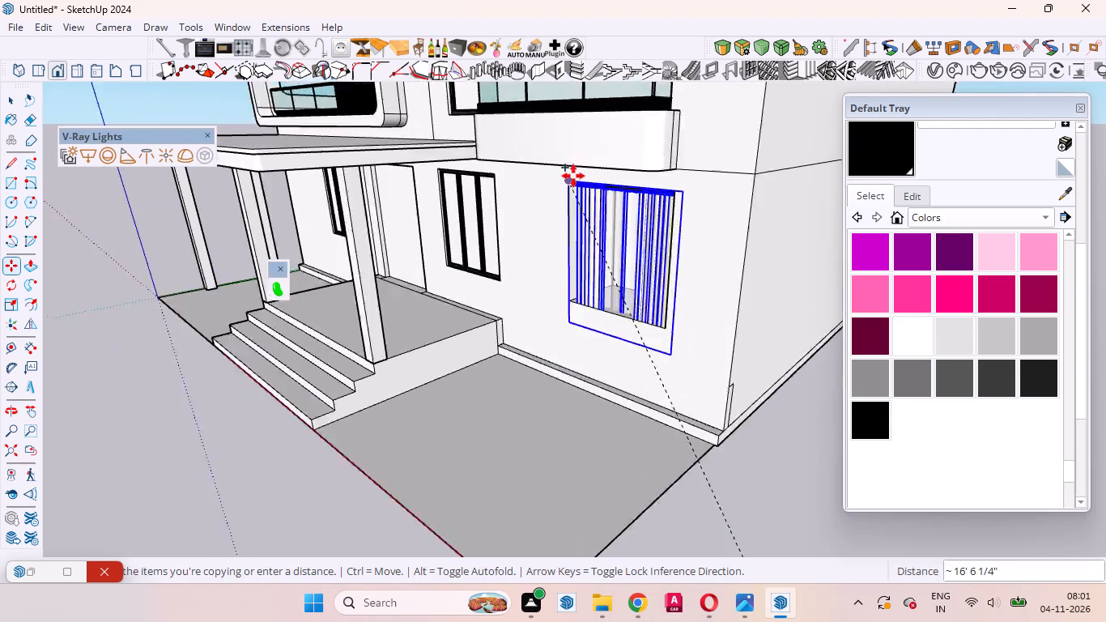
scroll(573, 176, "up", 10)
scroll(580, 186, "down", 1)
scroll(580, 186, "up", 3)
middle_click_drag(578, 189, 543, 70)
scroll(610, 194, "up", 3)
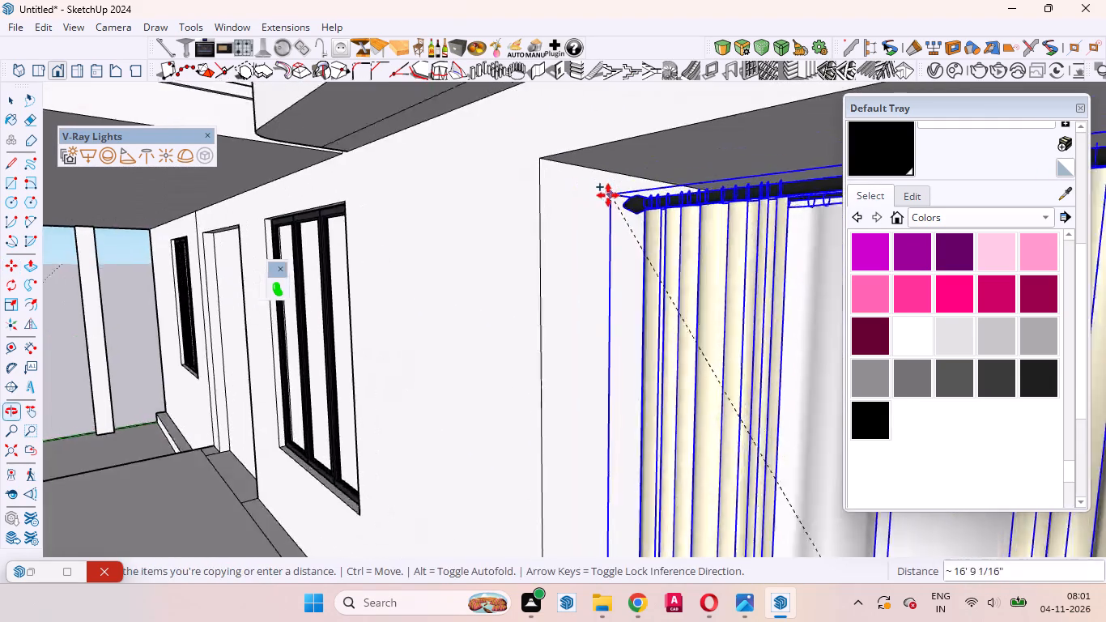
scroll(608, 195, "up", 6)
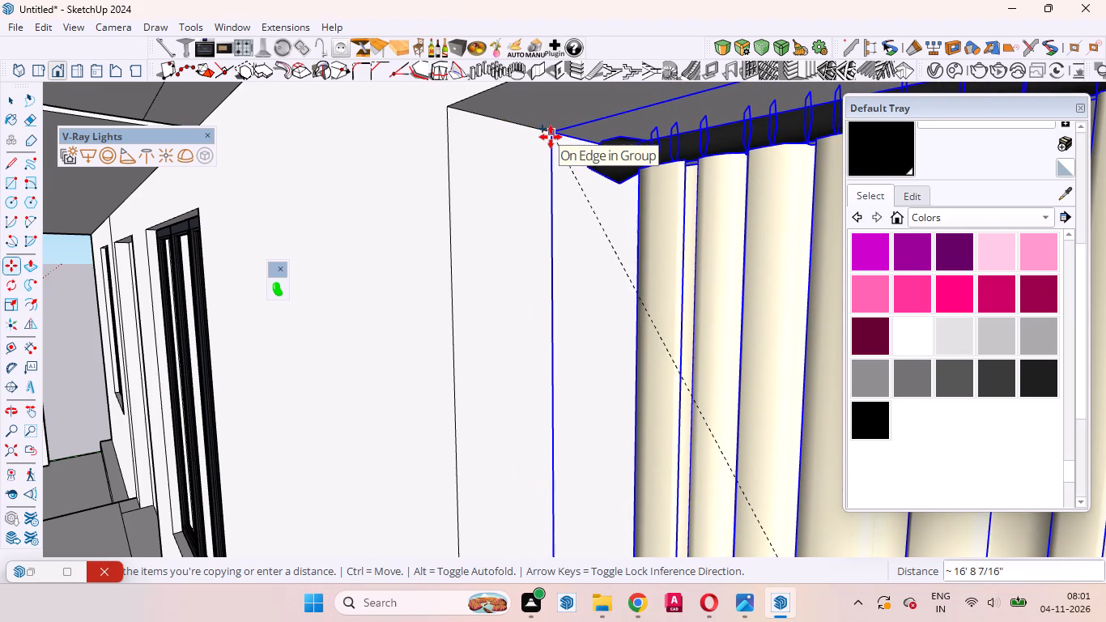
left_click(551, 137)
middle_click_drag(493, 196, 650, 280)
scroll(530, 207, "down", 7)
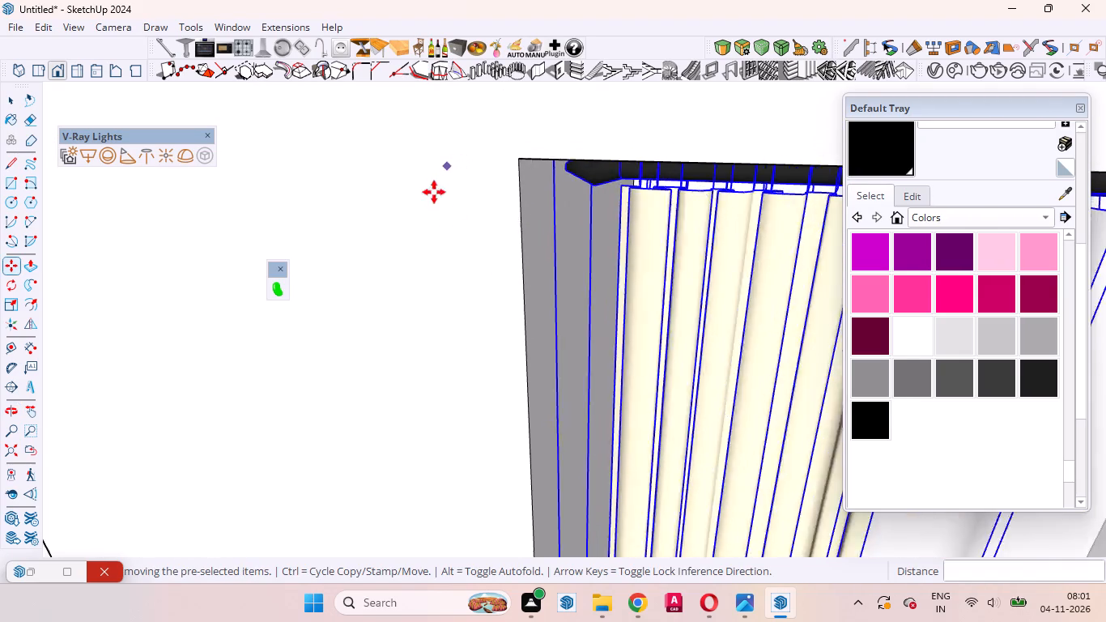
scroll(434, 192, "down", 20)
scroll(434, 192, "down", 3)
middle_click_drag(536, 295, 721, 265)
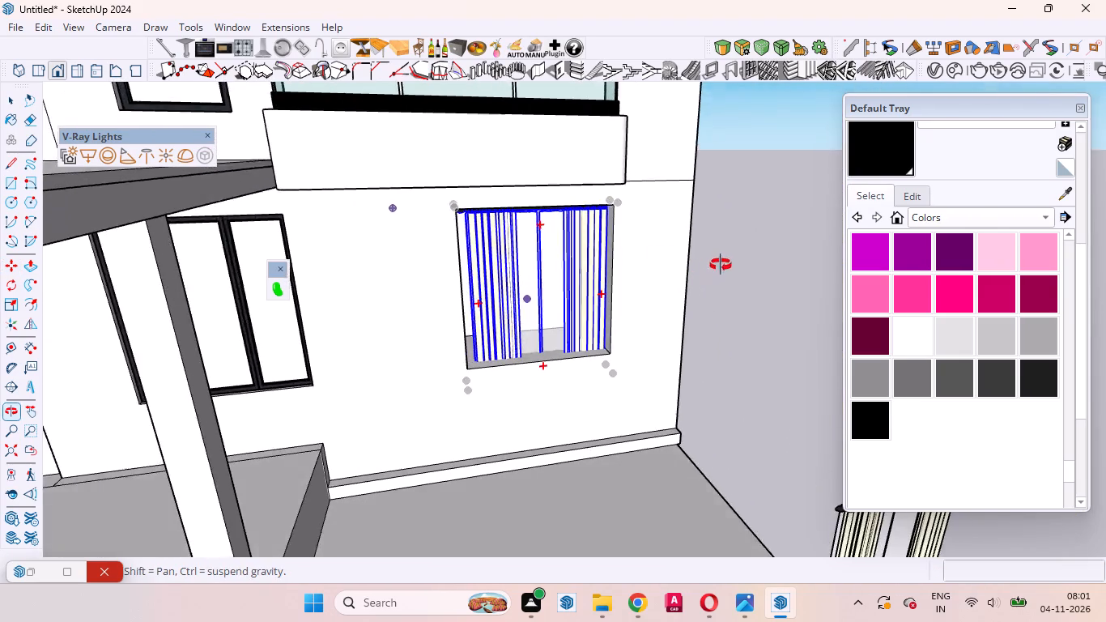
Scale the curtain copy along the red axis from its side grips, by 1.04, about 0.94 and 1.06, to span the opening's width.
middle_click_drag(721, 265, 742, 256)
key("space")
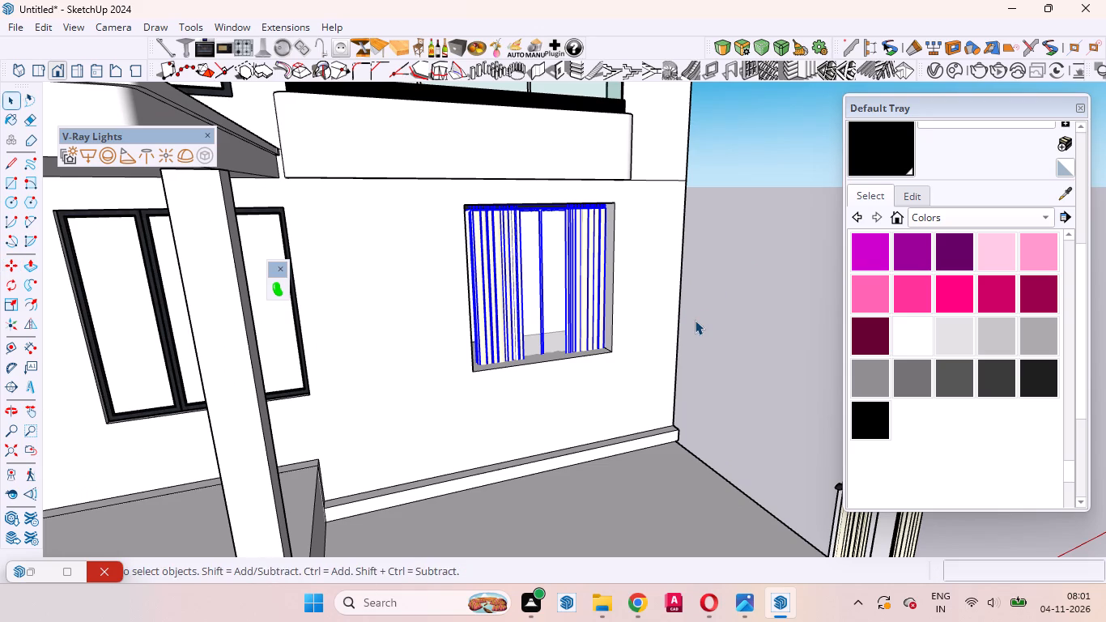
key("s")
scroll(542, 280, "up", 5)
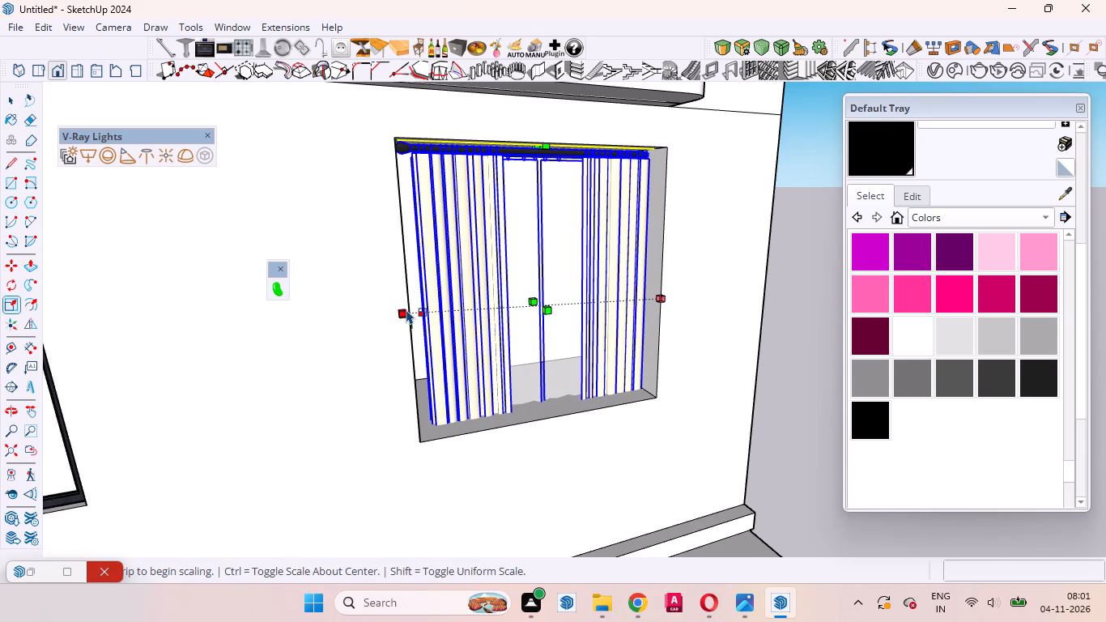
left_click(410, 314)
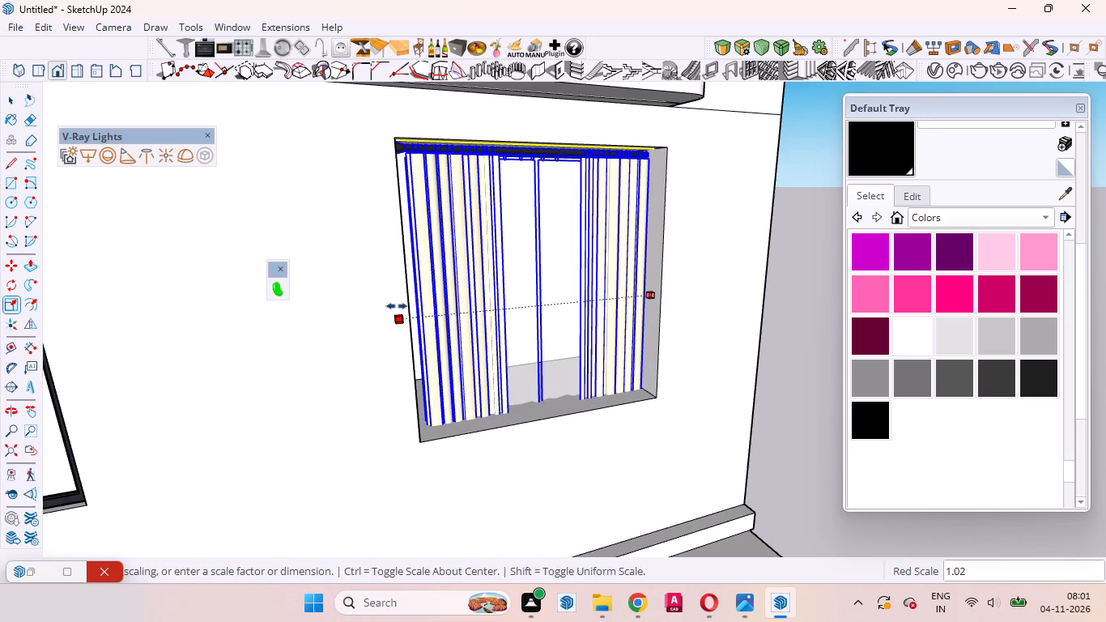
left_click(392, 302)
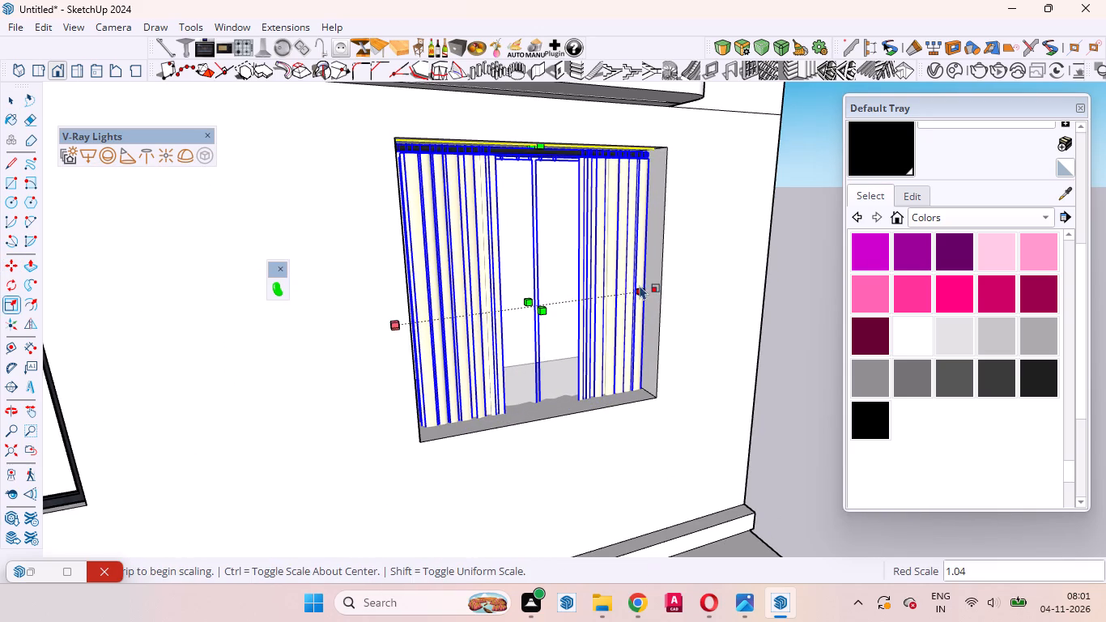
left_click(651, 289)
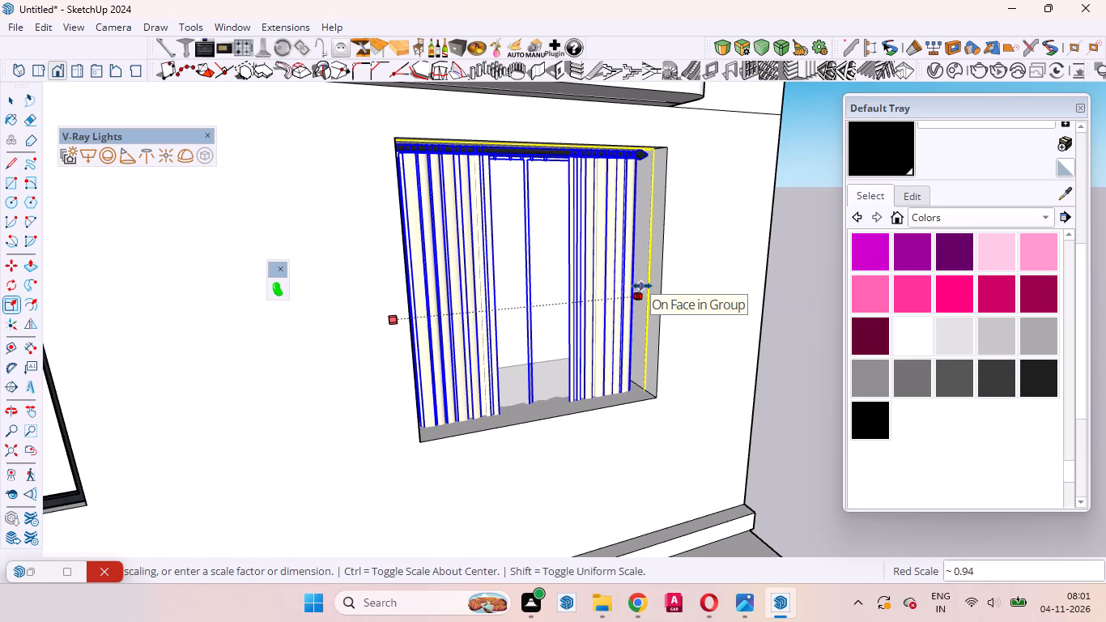
left_click(642, 286)
middle_click_drag(643, 313, 484, 314)
scroll(653, 292, "up", 4)
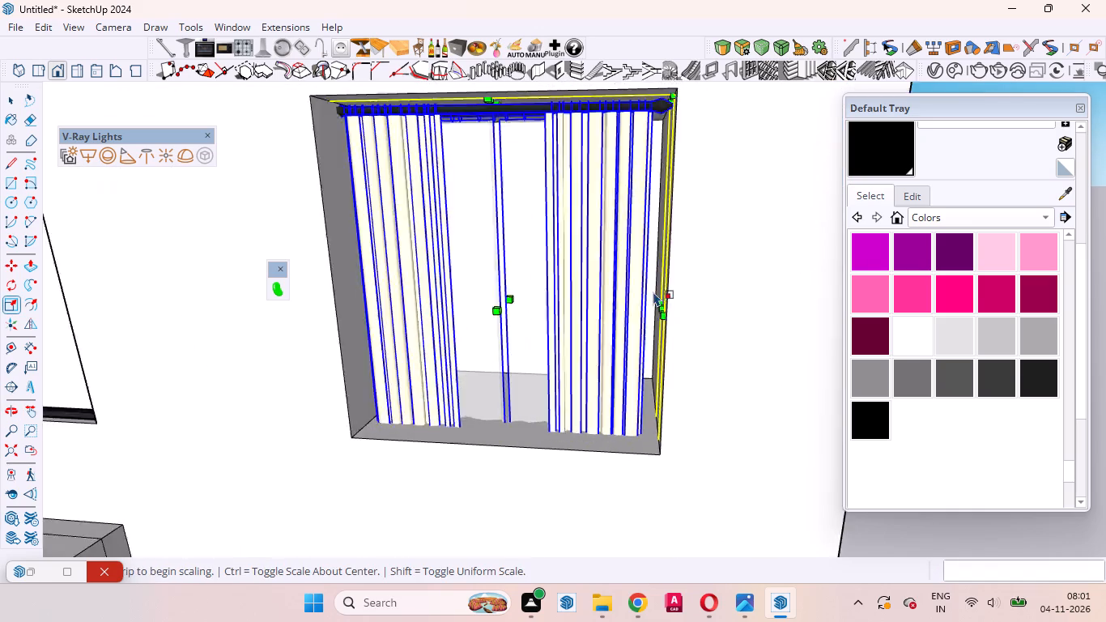
left_click(666, 309)
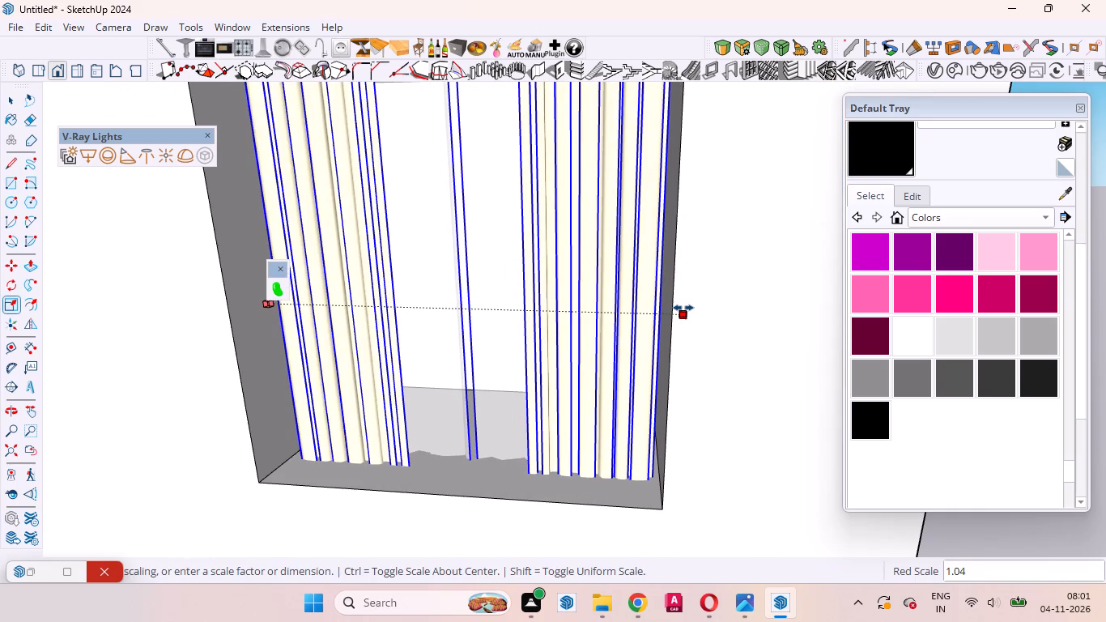
left_click(692, 309)
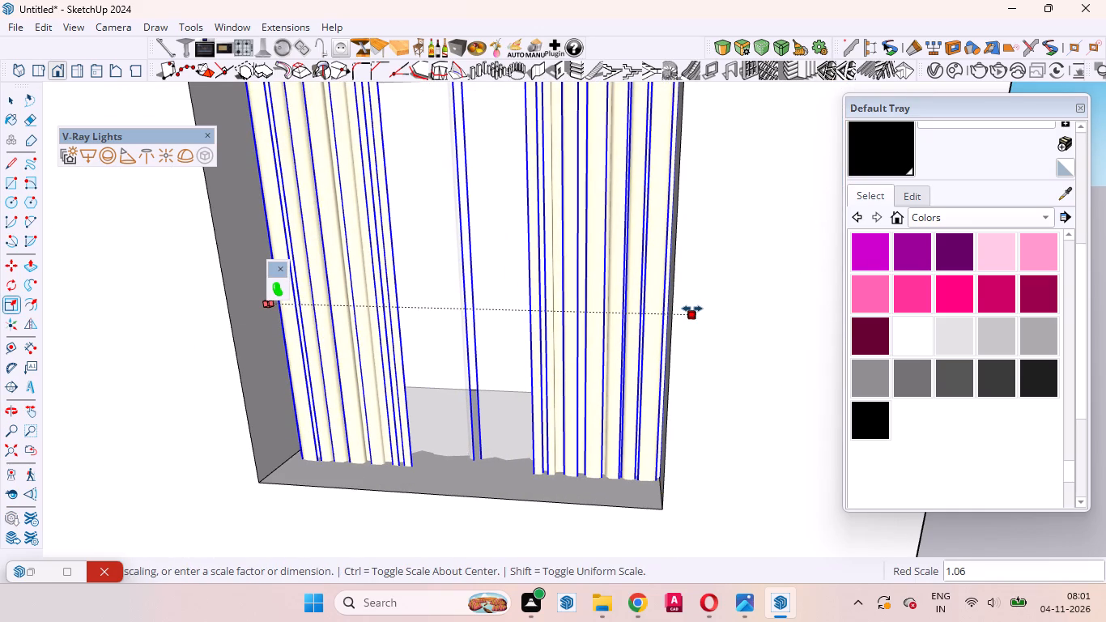
key("space")
Scale the curtain copy's height from its bottom grip by about 0.84 to end at the ground-floor window opening's sill.
scroll(474, 358, "down", 8)
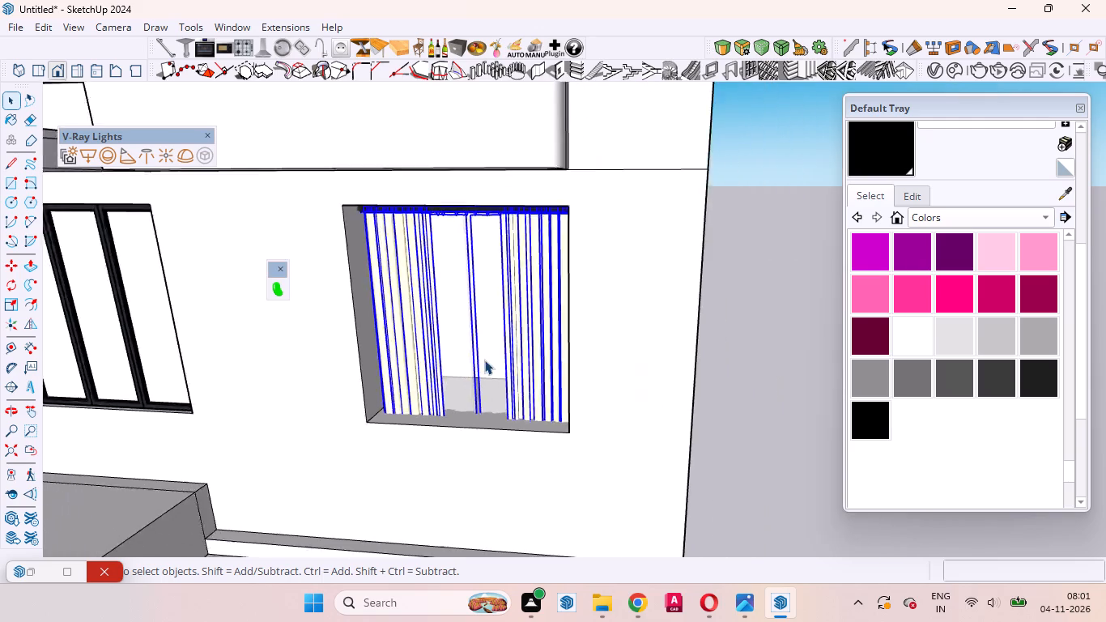
scroll(484, 360, "down", 1)
middle_click_drag(484, 373, 496, 313)
key("s")
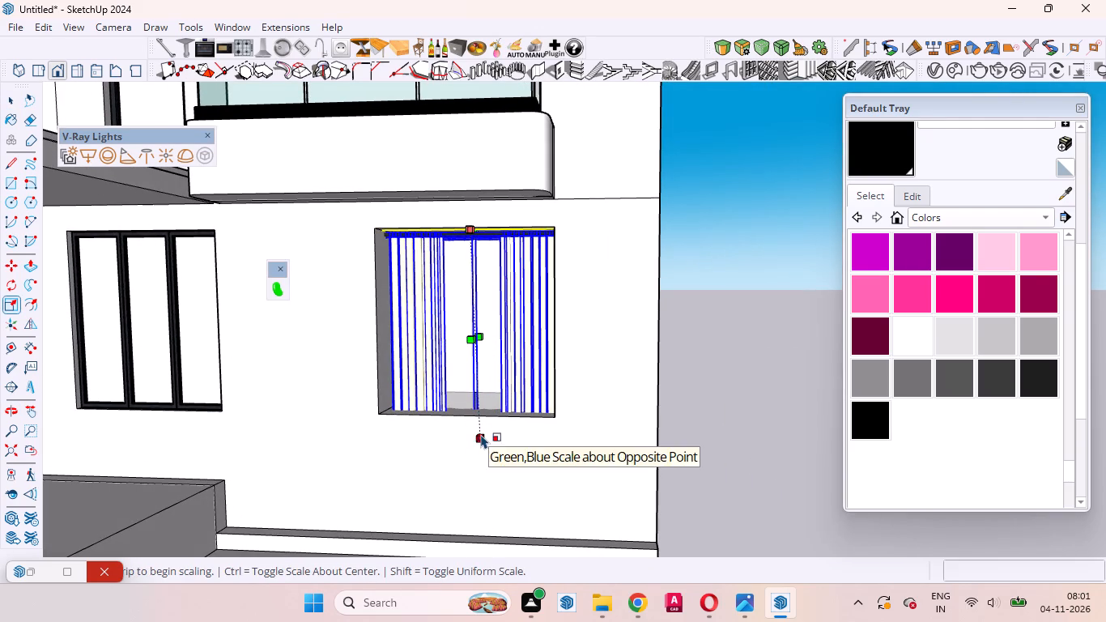
left_click(479, 435)
left_click(474, 415)
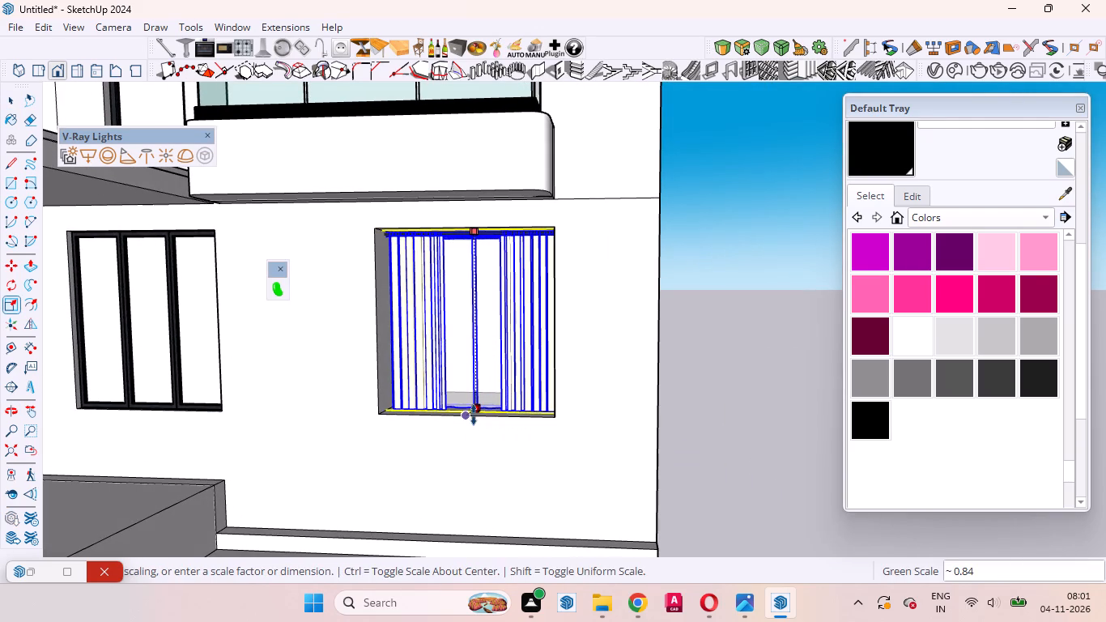
key("space")
Unhide the last hidden window frame in front of the fitted ground-floor curtain and clear the selection.
middle_click_drag(472, 352, 600, 477)
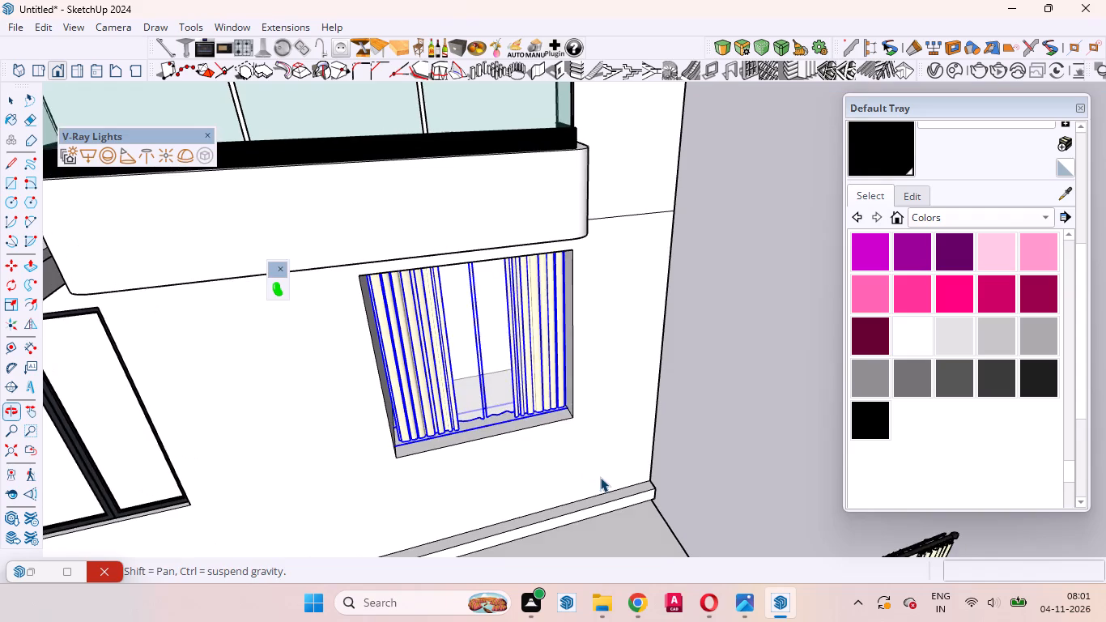
scroll(464, 397, "down", 8)
middle_click_drag(559, 388, 398, 376)
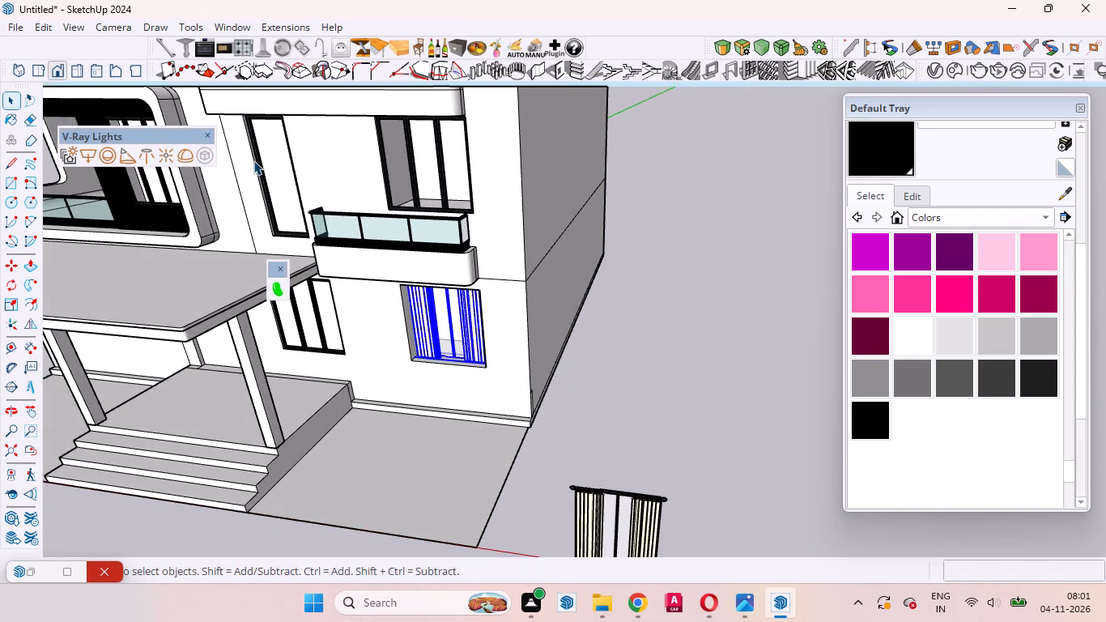
left_click(42, 23)
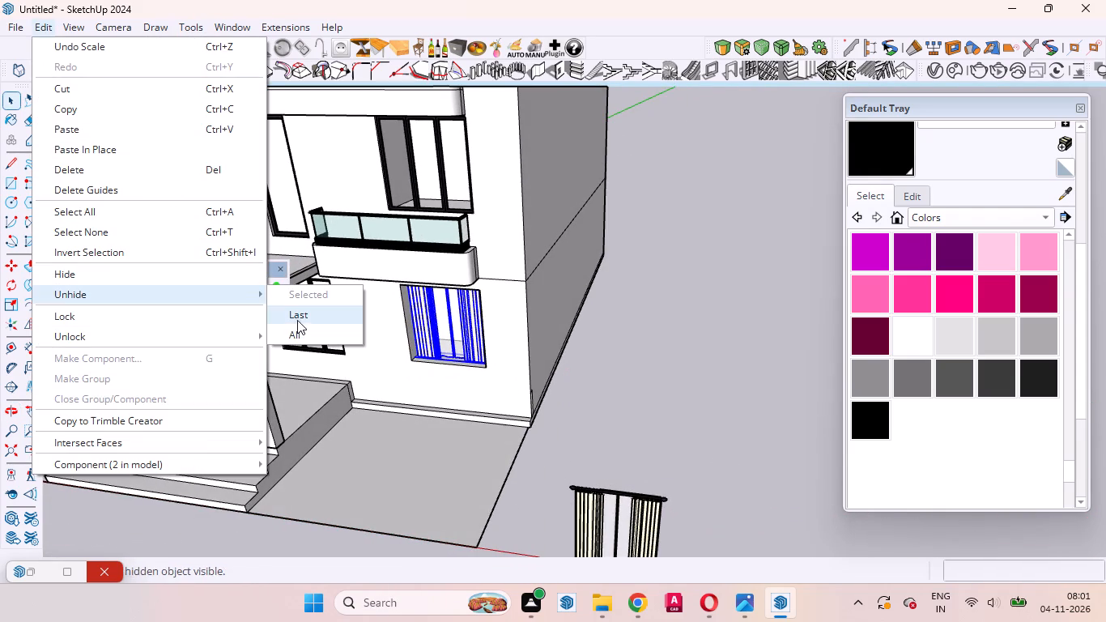
left_click(300, 320)
scroll(559, 352, "up", 9)
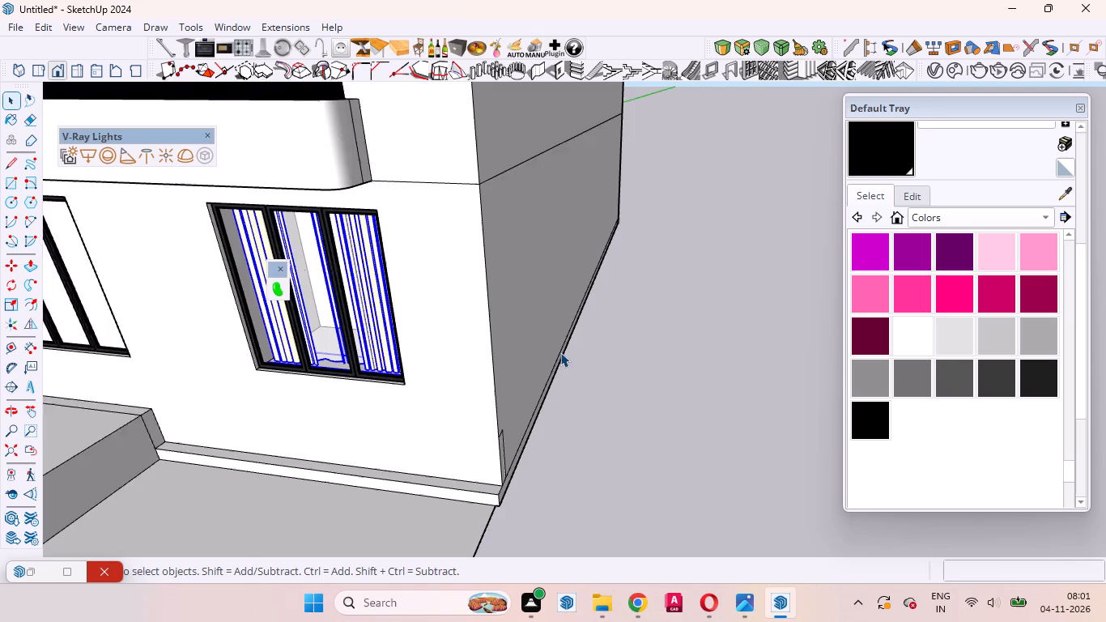
left_click(696, 382)
middle_click_drag(303, 301, 489, 245)
scroll(303, 301, "up", 1)
scroll(493, 243, "down", 4)
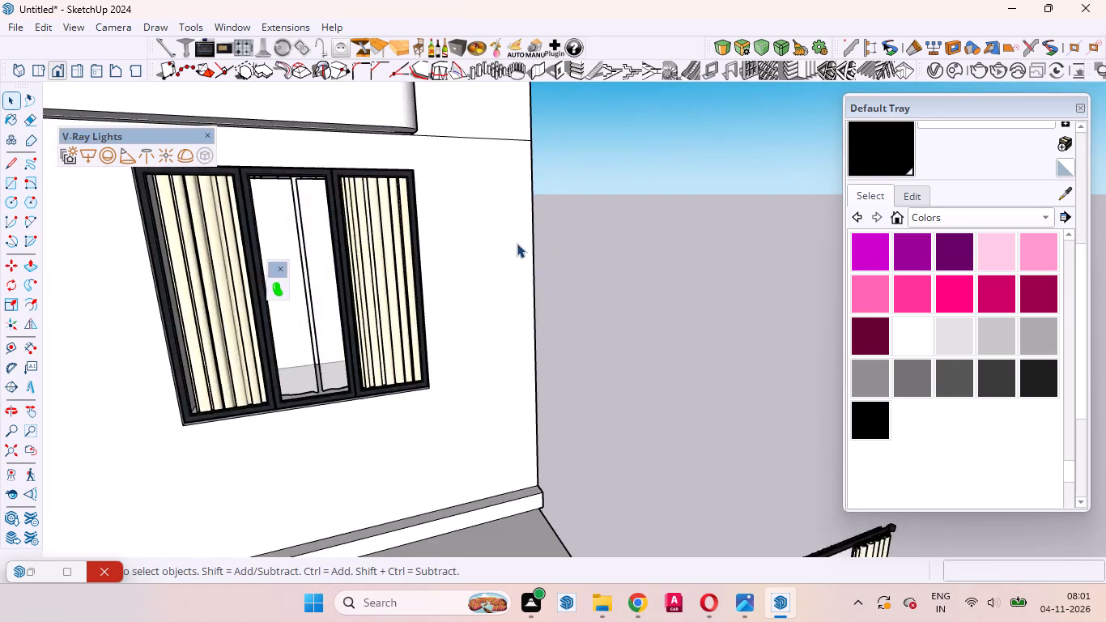
Inside the house group, hide the dark frame of the upper-floor window behind the small glass balcony, and exit the group.
scroll(517, 243, "down", 9)
middle_click_drag(563, 286, 418, 271)
scroll(477, 132, "up", 3)
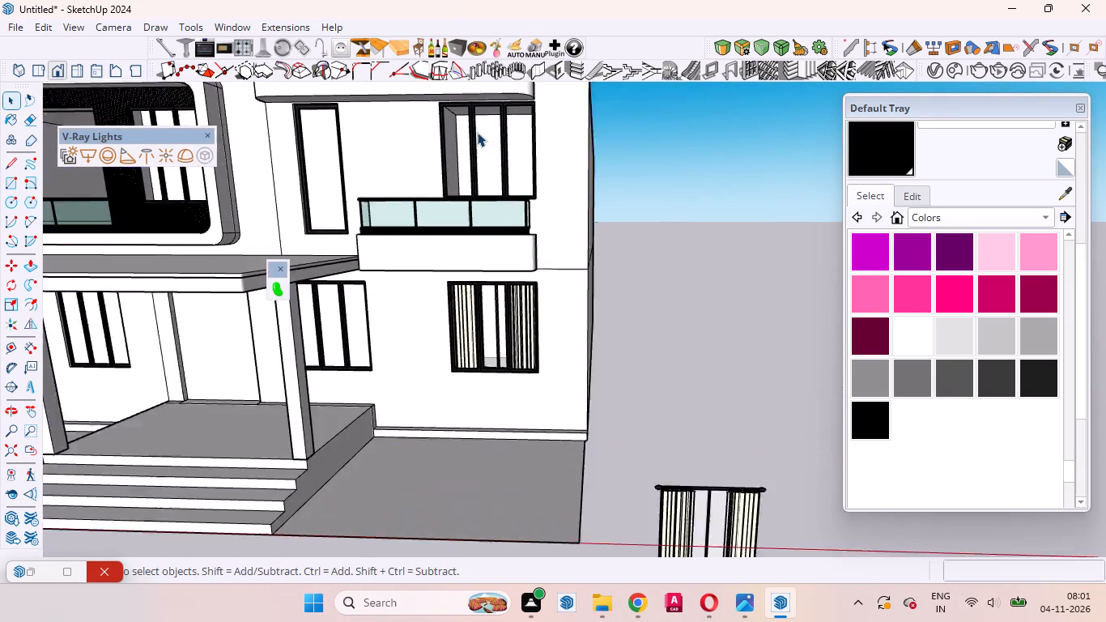
scroll(477, 132, "up", 6)
middle_click_drag(520, 228, 505, 309)
scroll(504, 236, "up", 5)
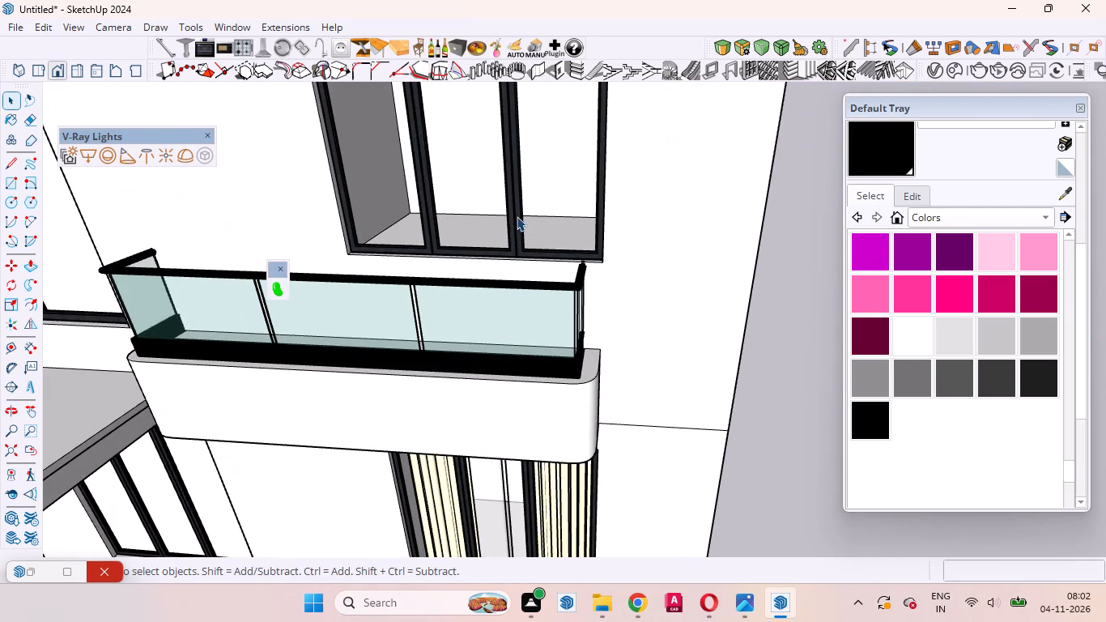
middle_click_drag(498, 225, 494, 242)
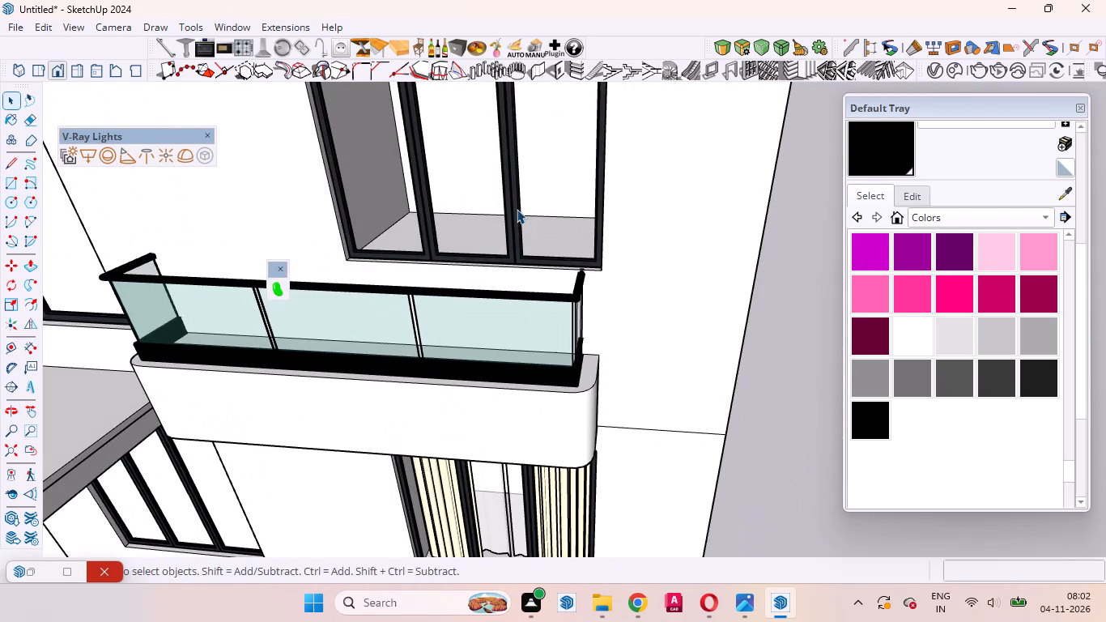
left_click(517, 209)
right_click(515, 209)
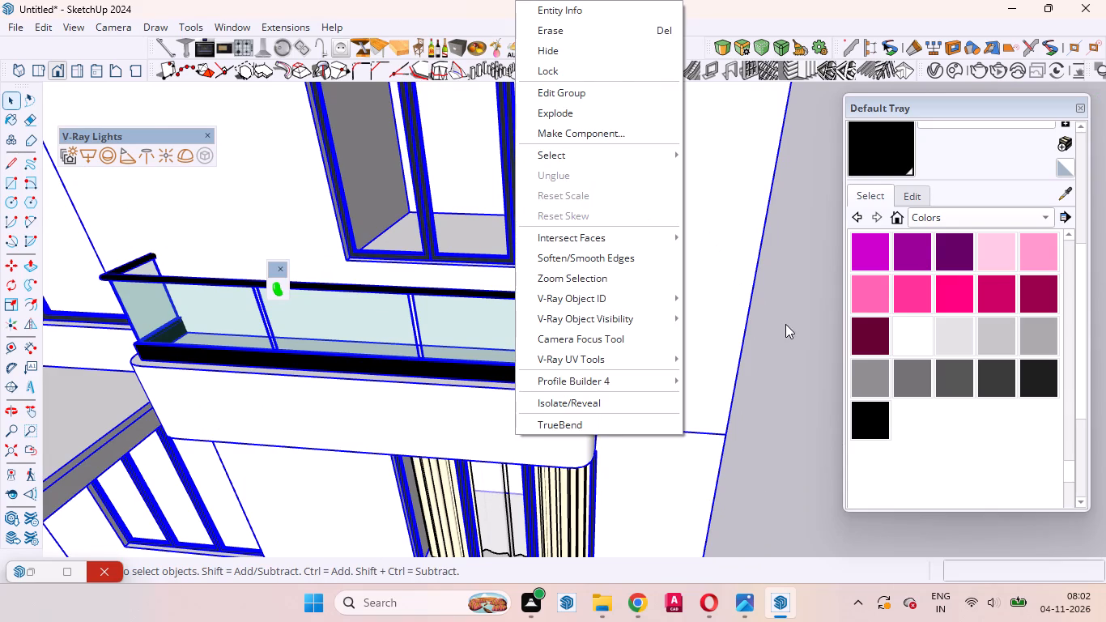
left_click(785, 324)
double_click(510, 172)
left_click(510, 172)
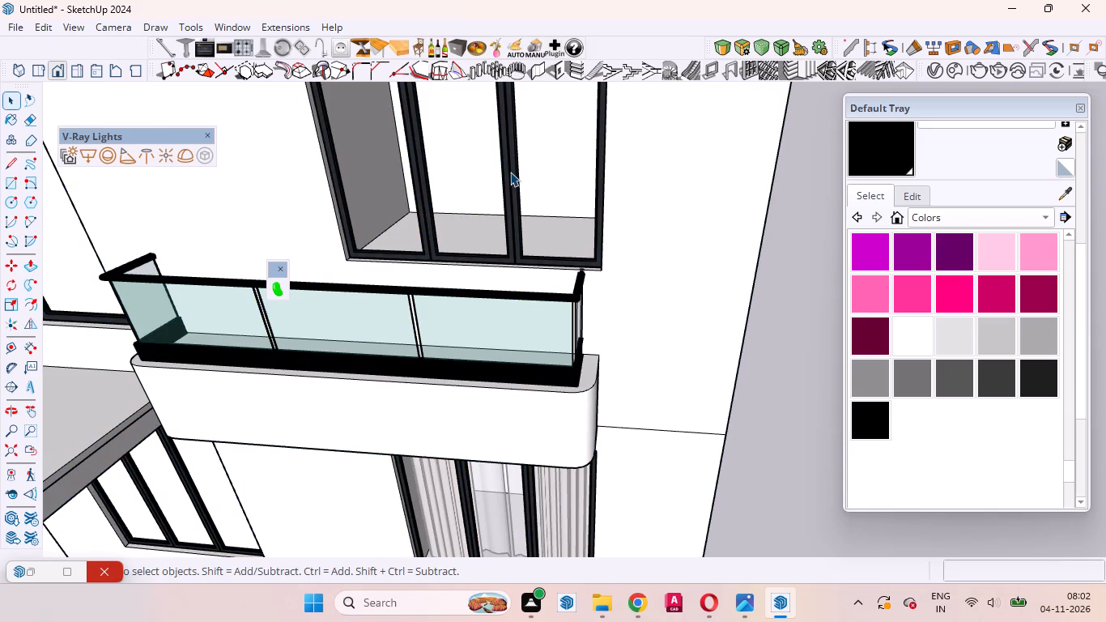
right_click(509, 172)
left_click(542, 52)
scroll(470, 267, "down", 16)
scroll(466, 275, "up", 1)
scroll(466, 275, "down", 7)
scroll(337, 322, "down", 4)
scroll(432, 262, "down", 5)
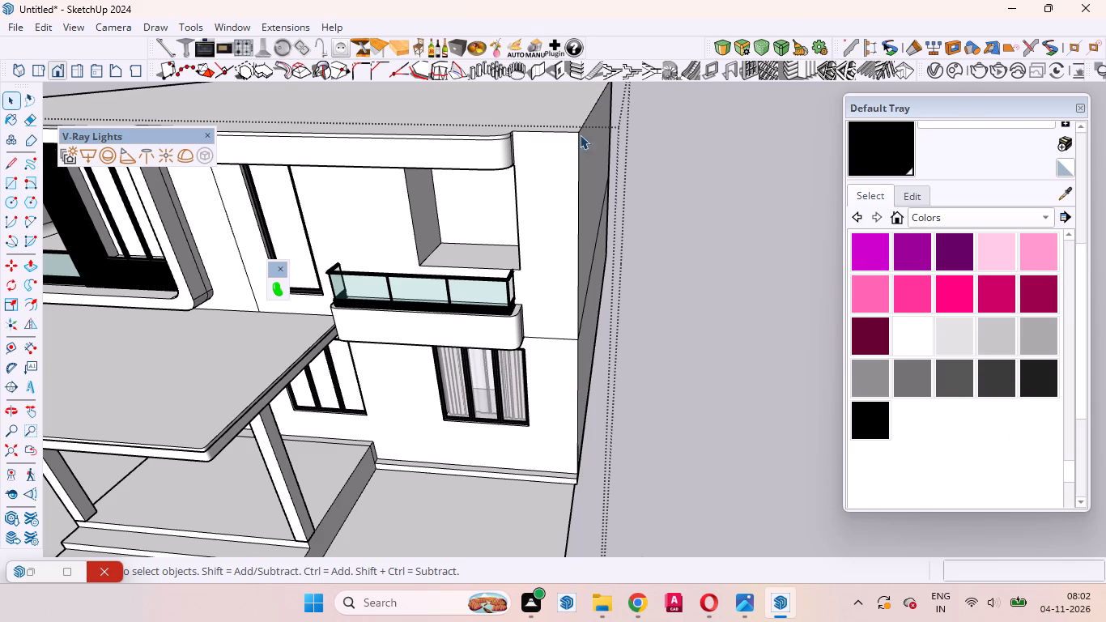
scroll(449, 202, "down", 9)
scroll(591, 198, "down", 14)
scroll(547, 315, "up", 4)
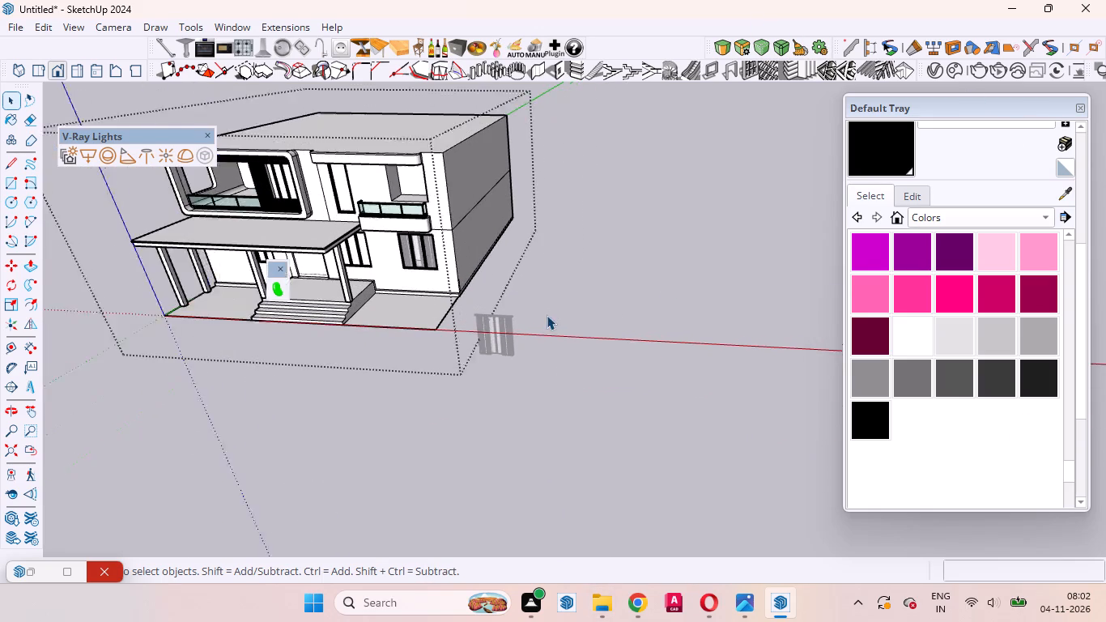
scroll(547, 315, "up", 1)
left_click(564, 324)
Move the original upright curtain by its upper bounding corner about 24' onto the upper edge of the emptied upper-floor window opening.
left_click(504, 330)
scroll(497, 330, "up", 3)
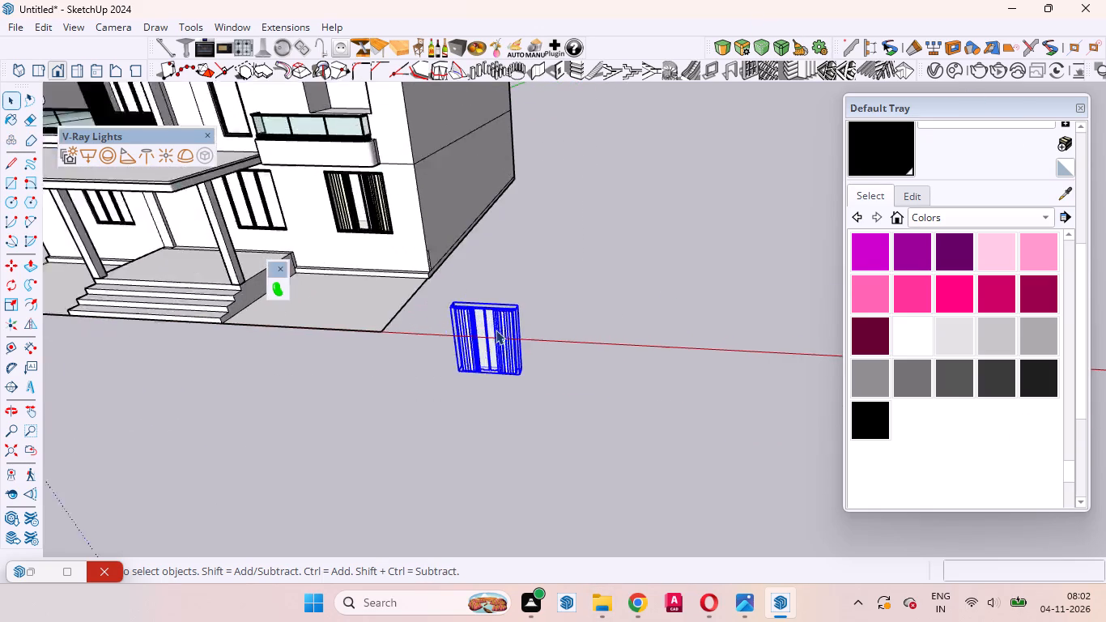
scroll(496, 330, "up", 8)
middle_click_drag(508, 312, 300, 398)
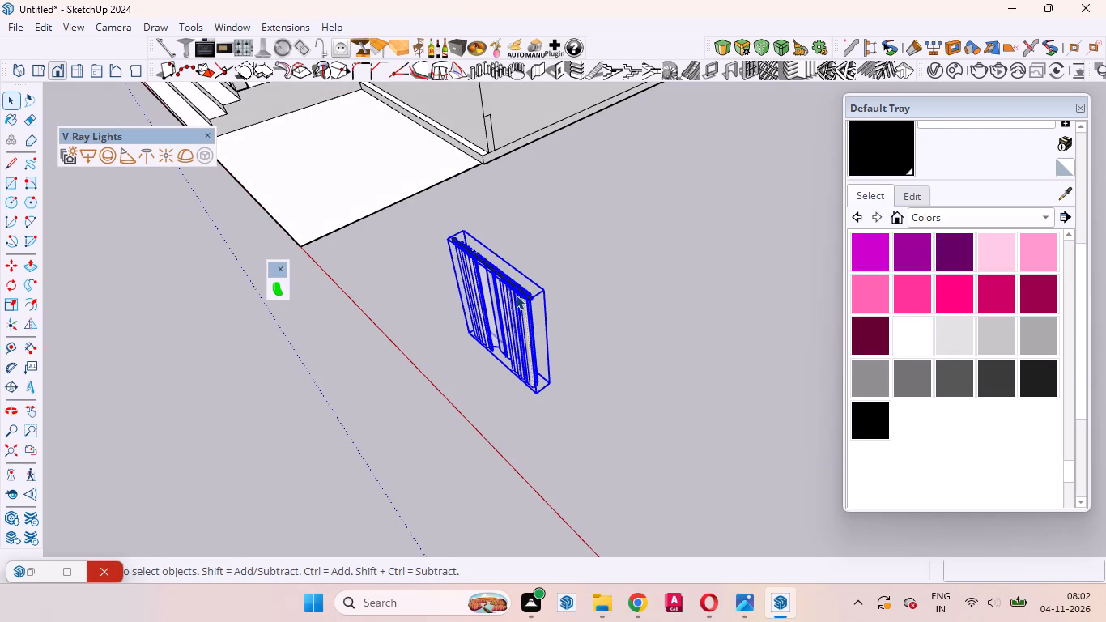
key("m")
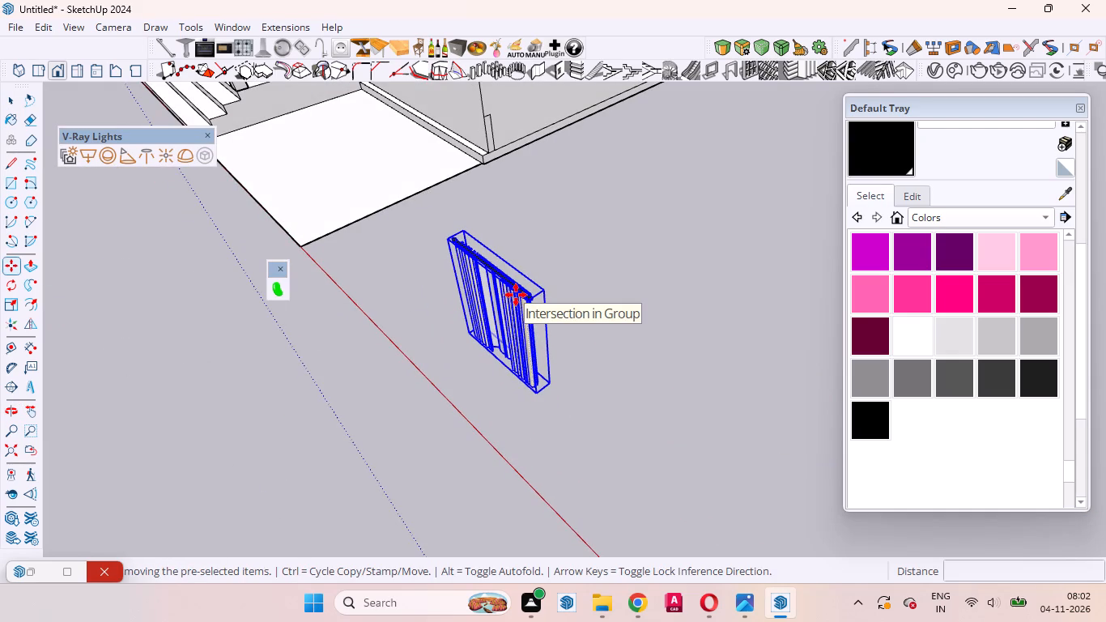
scroll(453, 220, "up", 11)
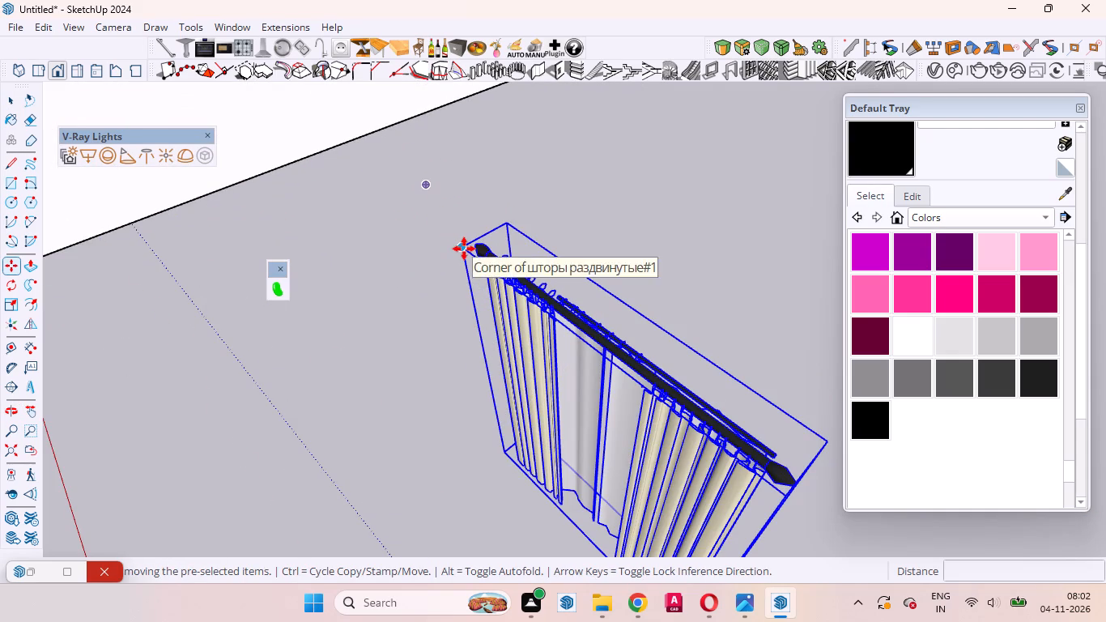
left_click(464, 249)
scroll(460, 178, "down", 20)
scroll(460, 178, "down", 11)
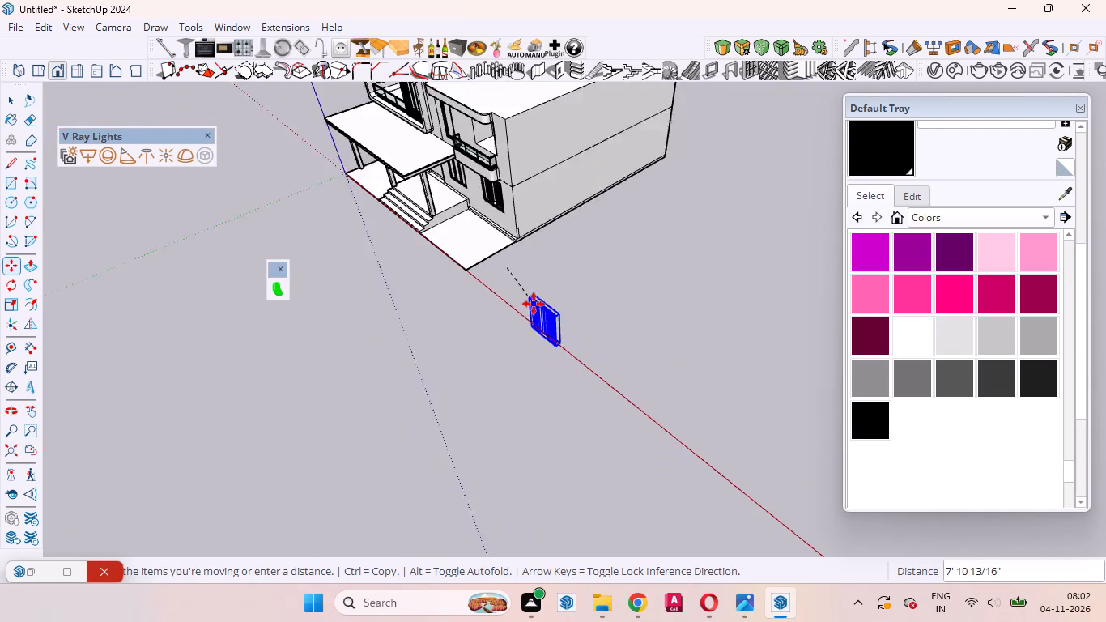
scroll(534, 304, "down", 7)
scroll(504, 214, "up", 20)
scroll(504, 214, "up", 6)
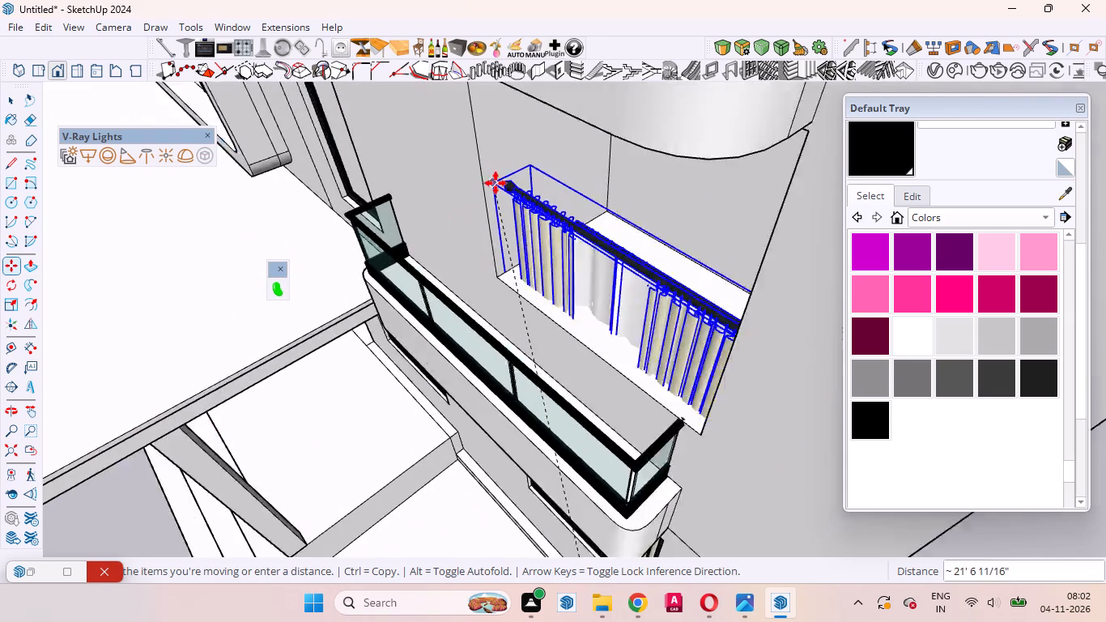
scroll(496, 183, "up", 6)
middle_click_drag(488, 144, 486, 69)
scroll(517, 177, "down", 15)
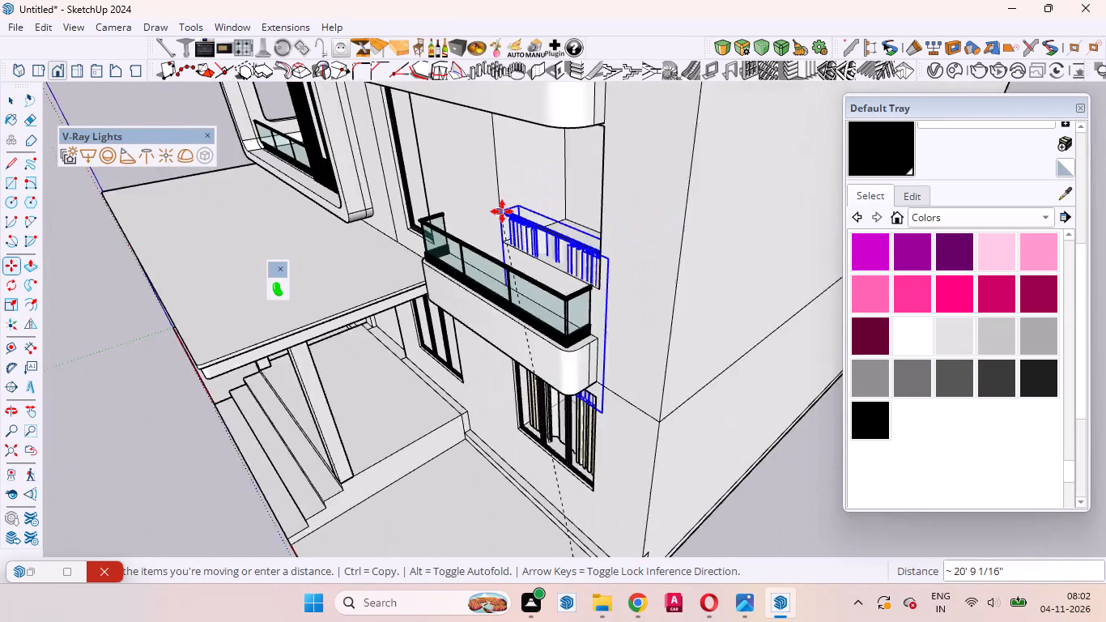
scroll(502, 211, "down", 7)
middle_click_drag(496, 198, 513, 63)
scroll(508, 121, "up", 11)
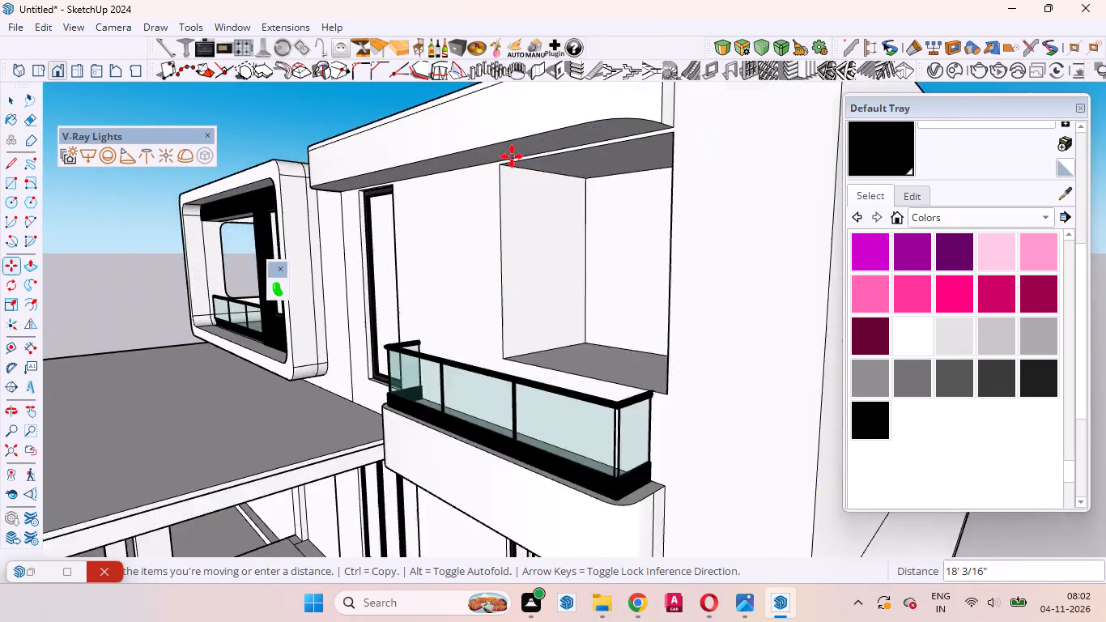
scroll(512, 156, "up", 15)
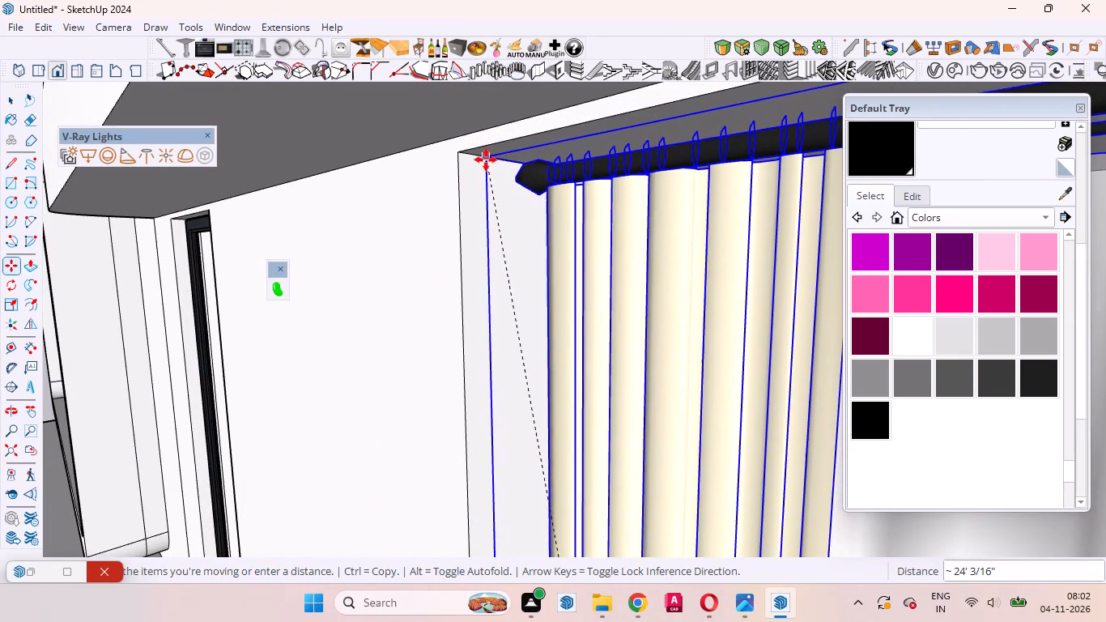
left_click(481, 159)
middle_click_drag(490, 192, 673, 245)
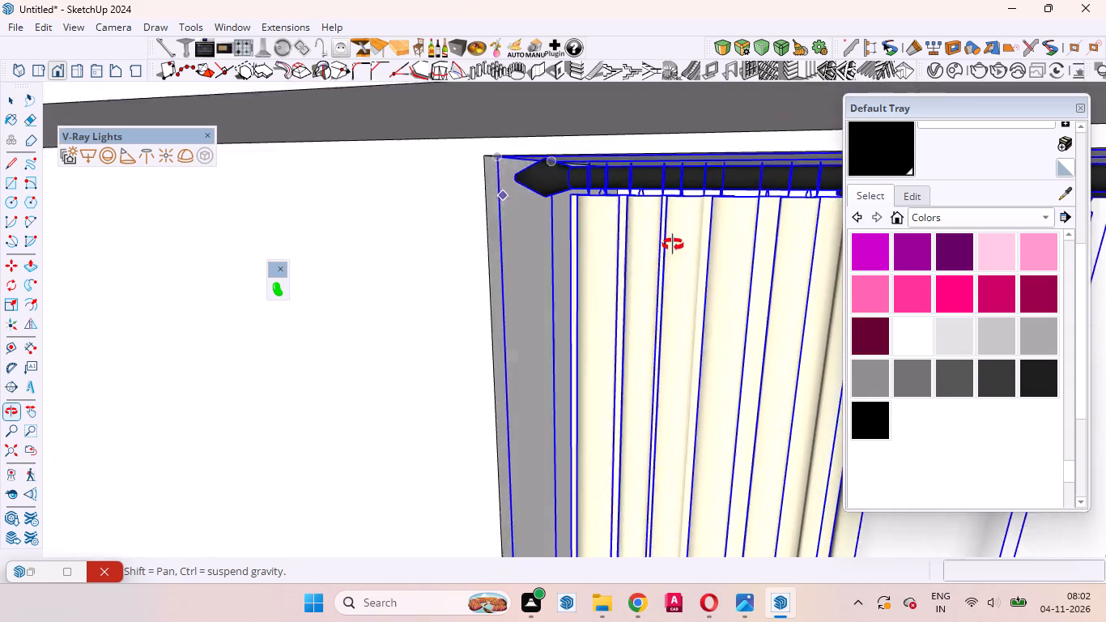
middle_click_drag(673, 245, 715, 255)
scroll(411, 179, "down", 20)
scroll(411, 179, "down", 1)
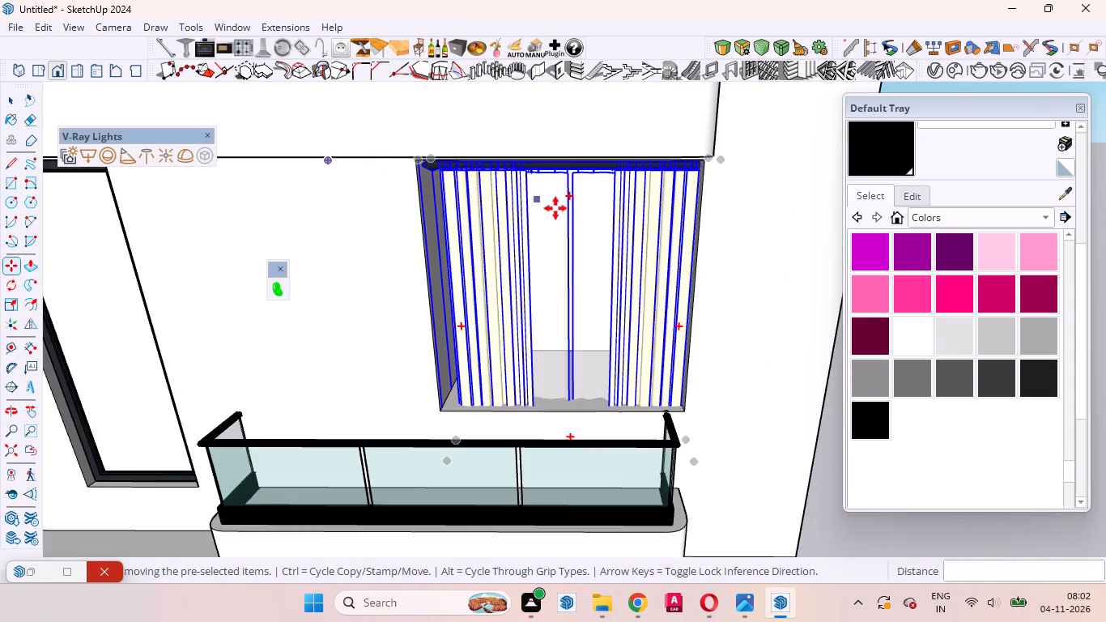
Shift the curtain sideways about 3 13/16" so it meets the left side of the upper-floor window opening.
scroll(562, 208, "up", 4)
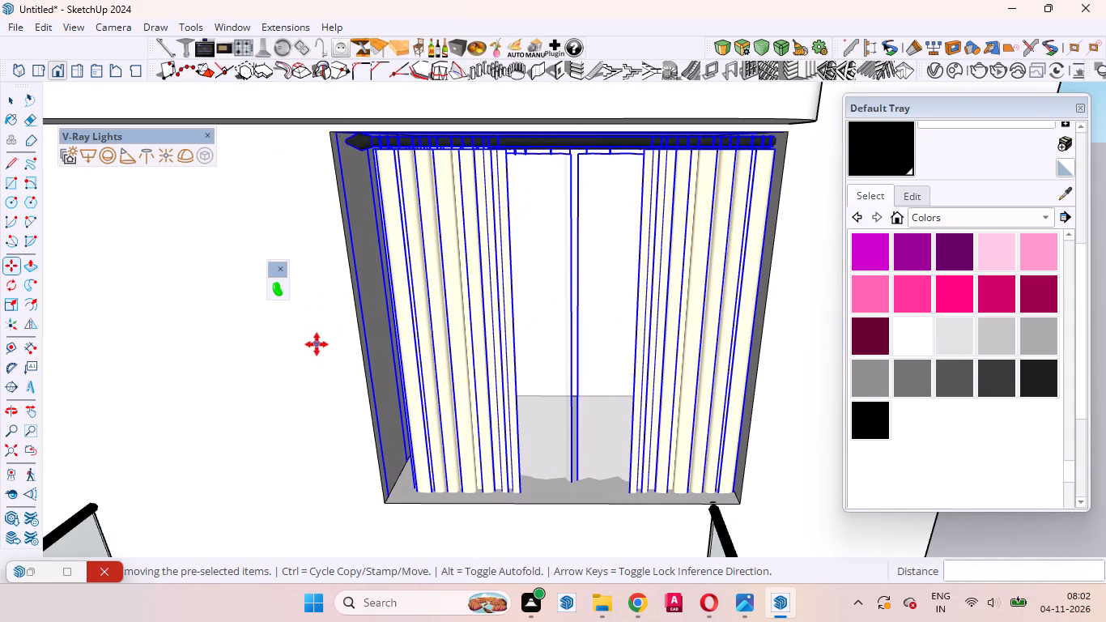
left_click(317, 344)
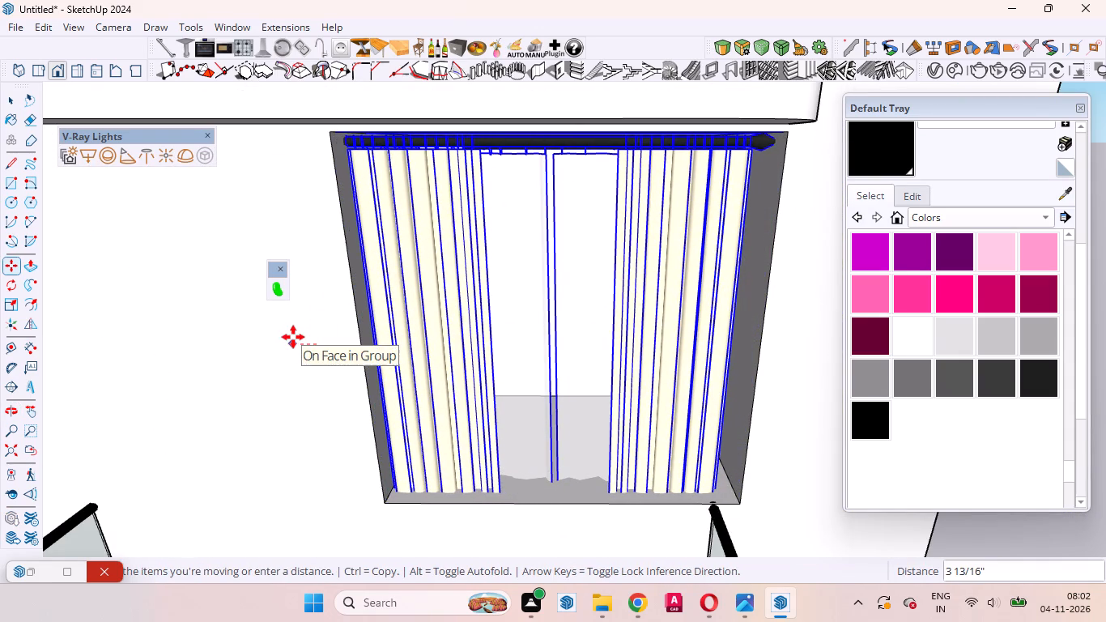
left_click(293, 337)
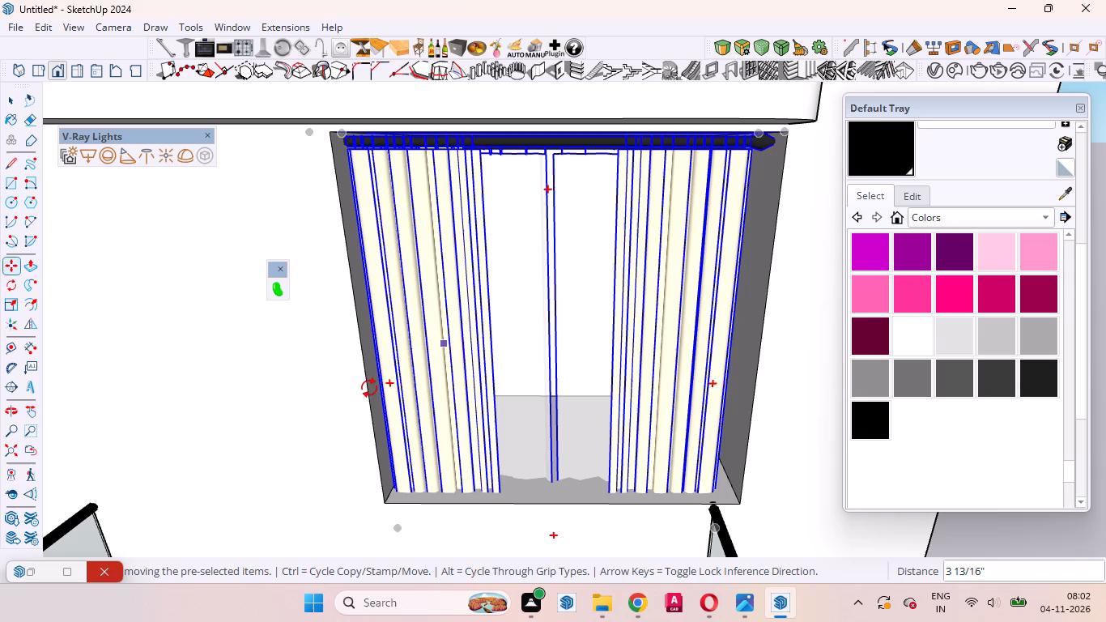
Scale the curtain's height from its bottom grip by about 0.79 to end at the upper-floor window opening's sill.
key("s")
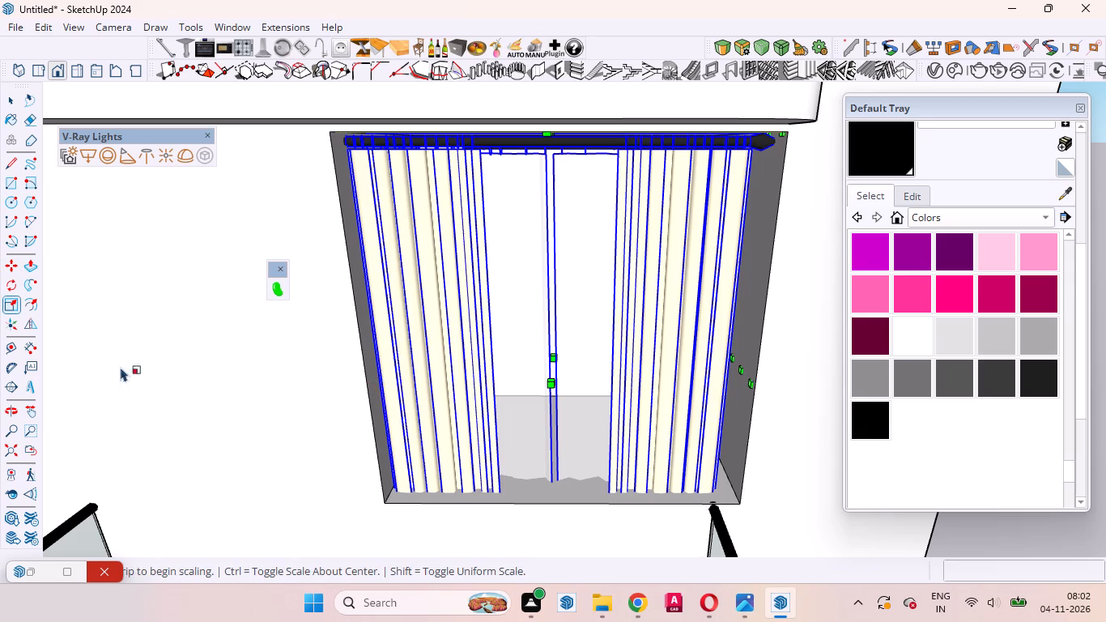
scroll(109, 294, "down", 6)
scroll(378, 419, "up", 5)
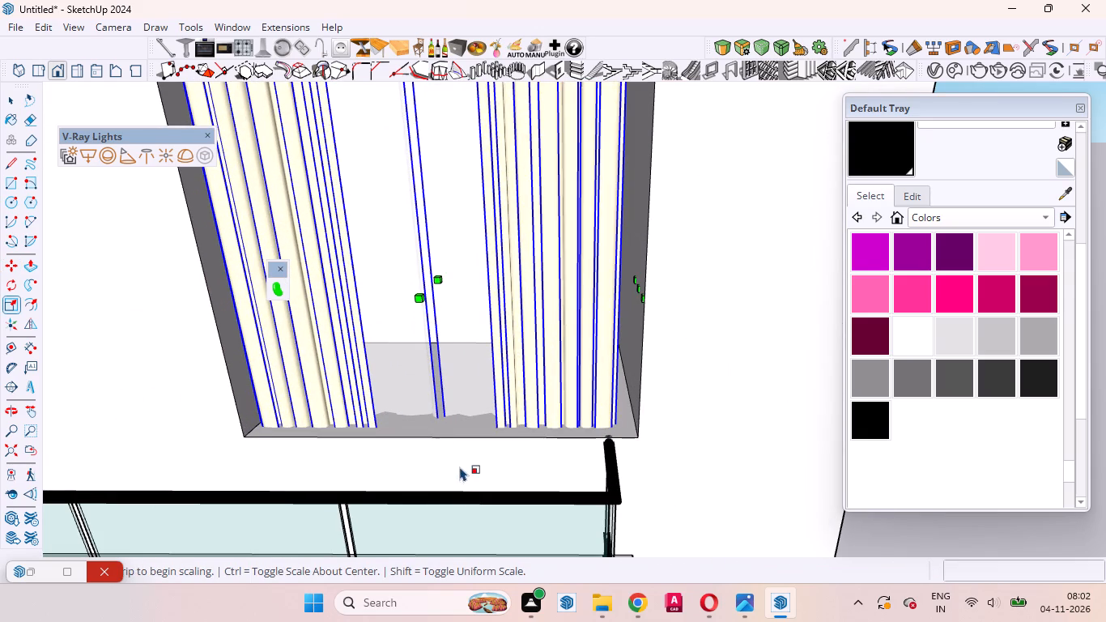
middle_click_drag(459, 479, 368, 607)
scroll(369, 561, "up", 1)
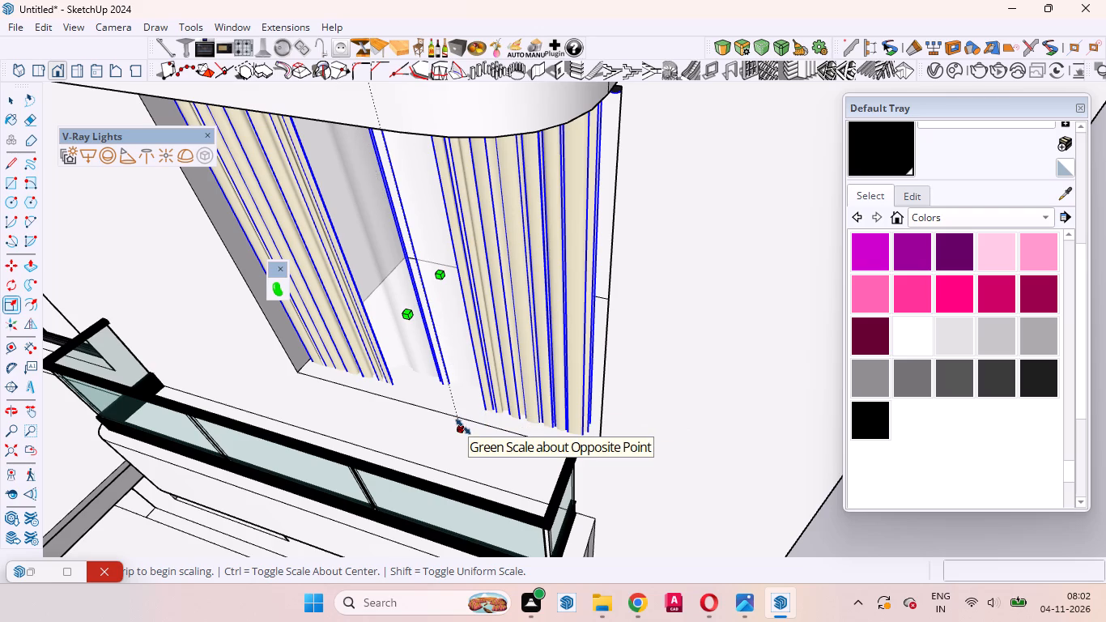
left_click(460, 432)
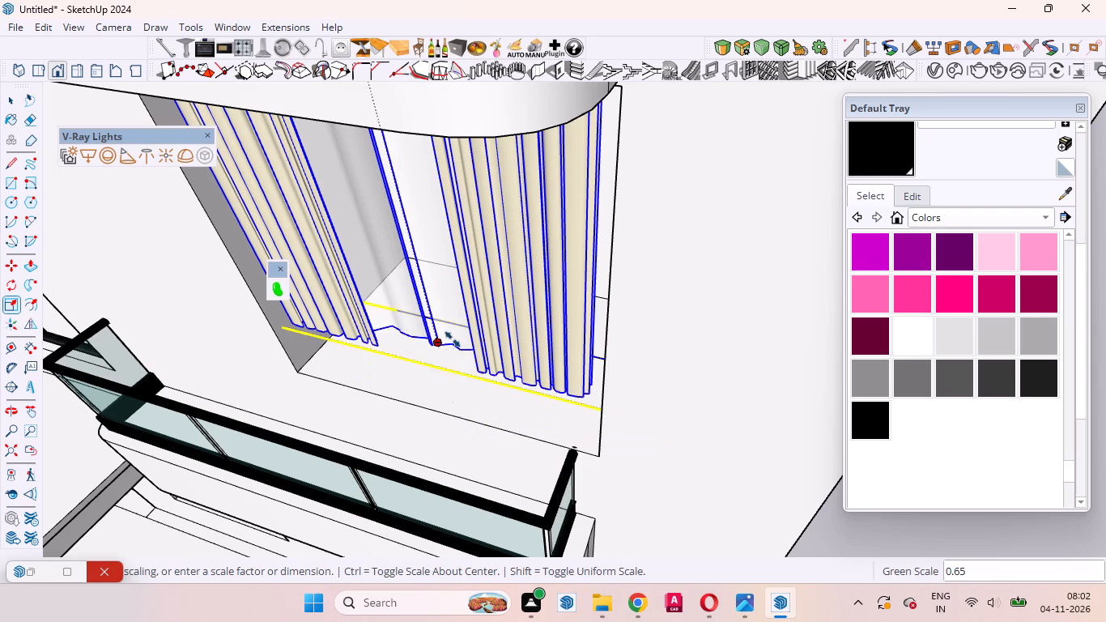
left_click(440, 385)
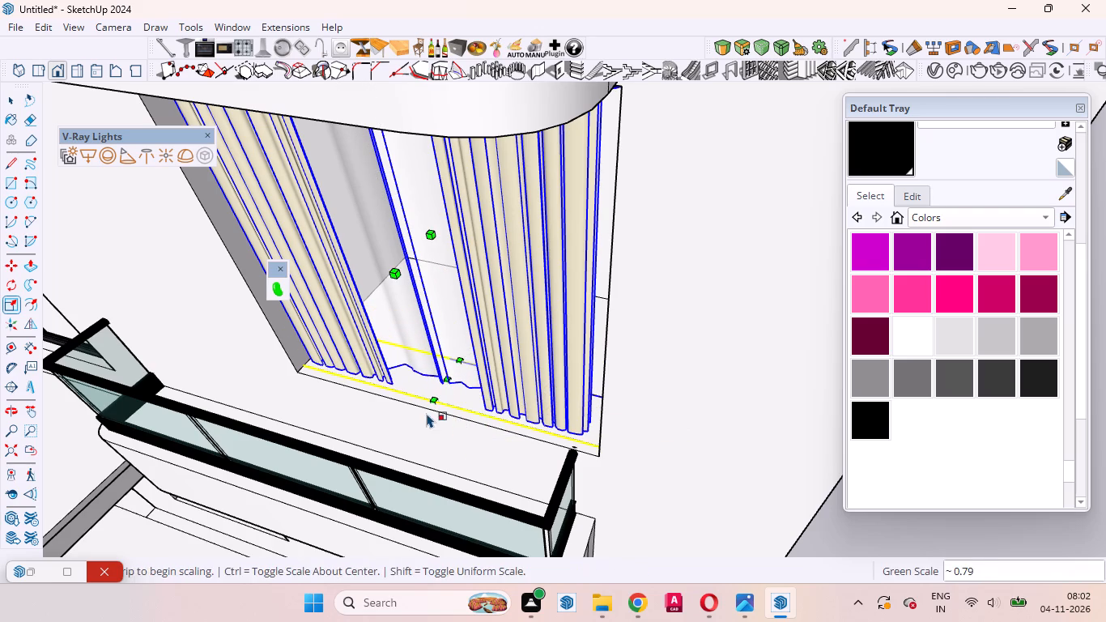
Scale the curtain's width from its side grip by about 0.99 to fit the upper-floor opening, and clear the selection.
middle_click_drag(486, 420, 653, 381)
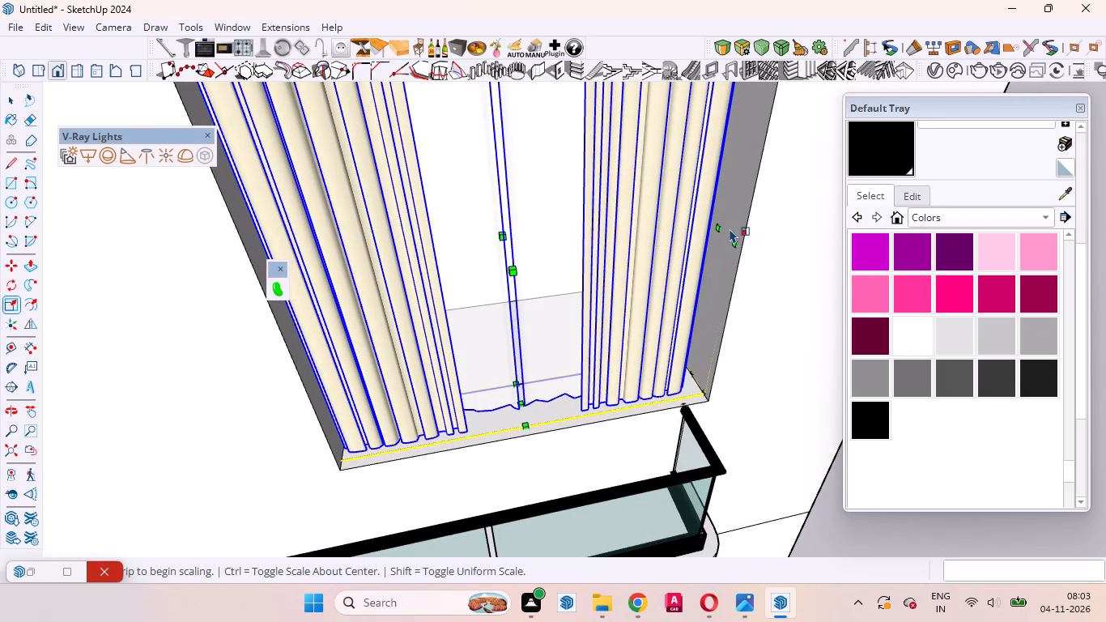
left_click(722, 225)
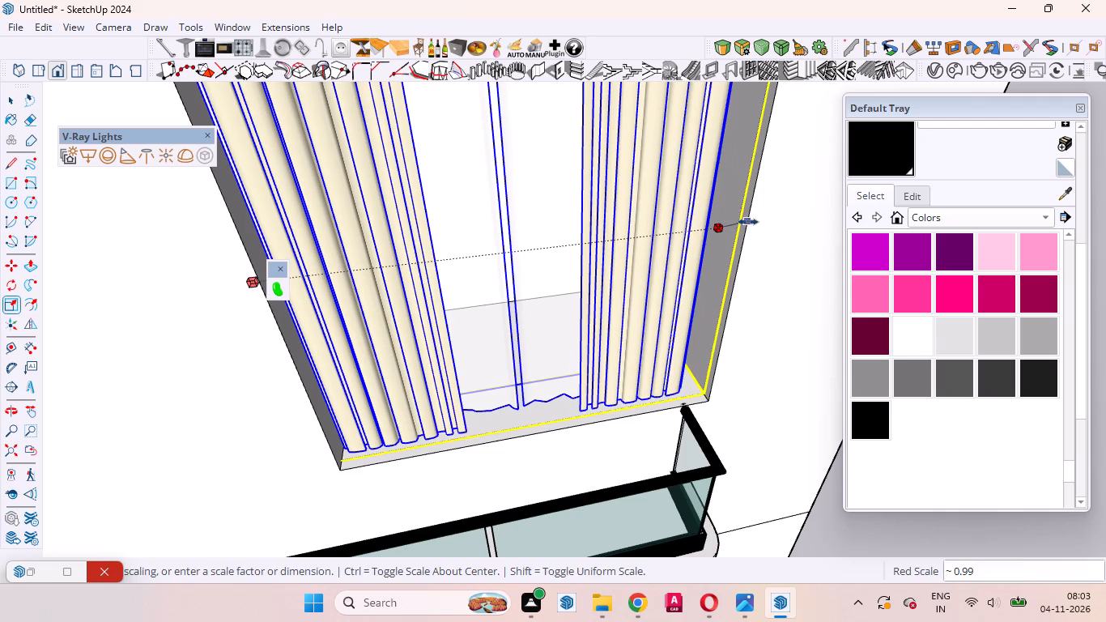
left_click(757, 232)
scroll(525, 334, "down", 9)
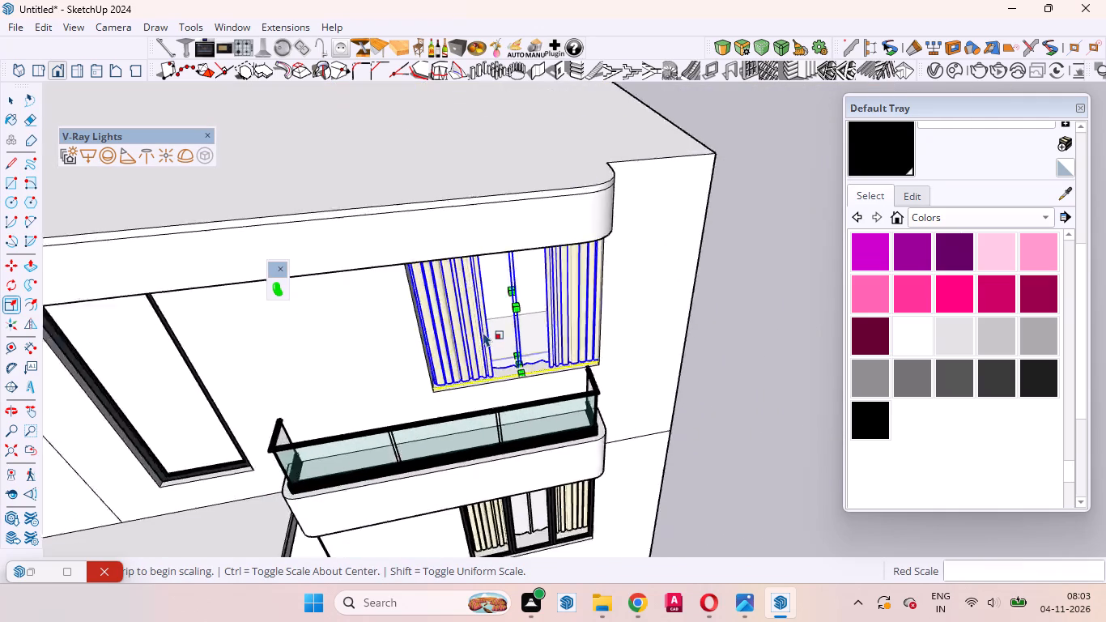
scroll(483, 332, "down", 6)
key("space")
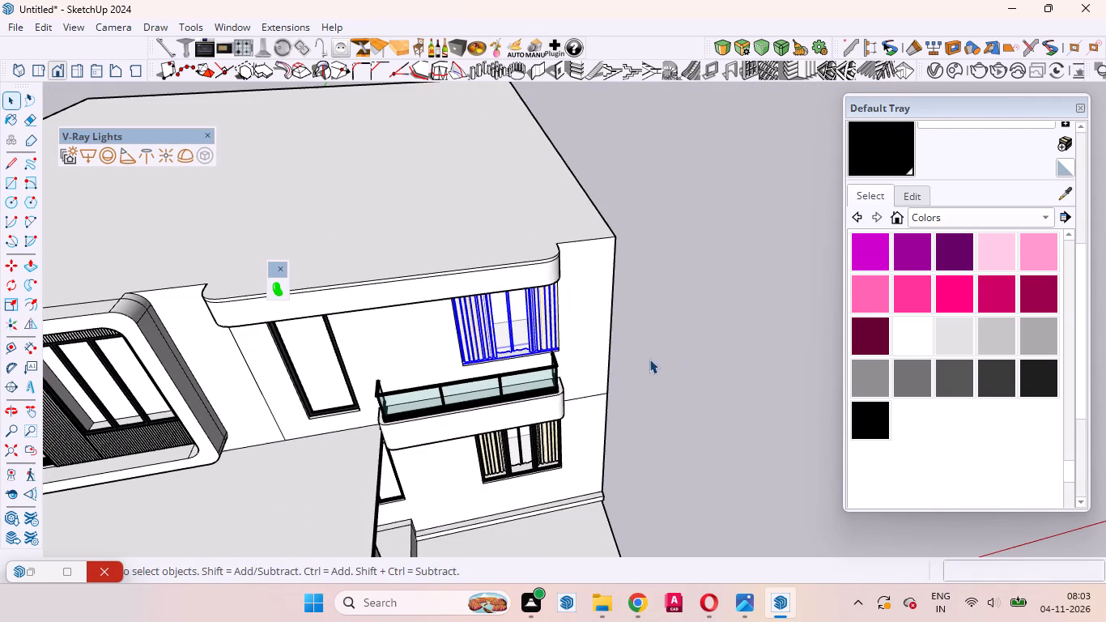
left_click(652, 366)
Inside the house group, hide the dark frame of the ground-floor window between the entrance door and the curtained window.
scroll(684, 266, "down", 8)
middle_click_drag(598, 300, 568, 152)
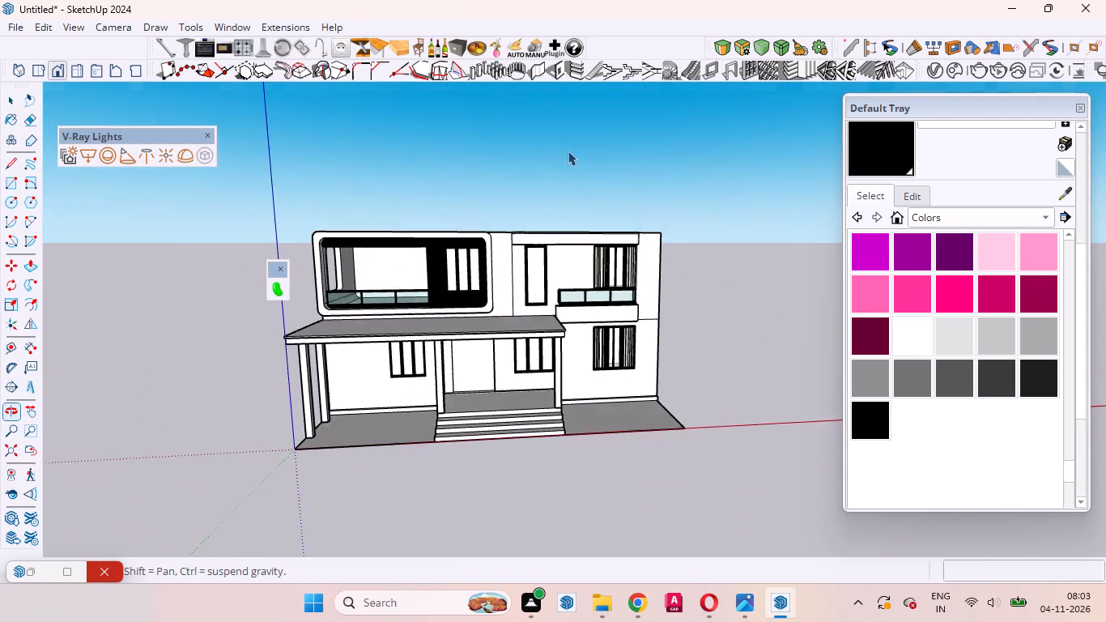
scroll(474, 375, "up", 4)
scroll(488, 383, "up", 17)
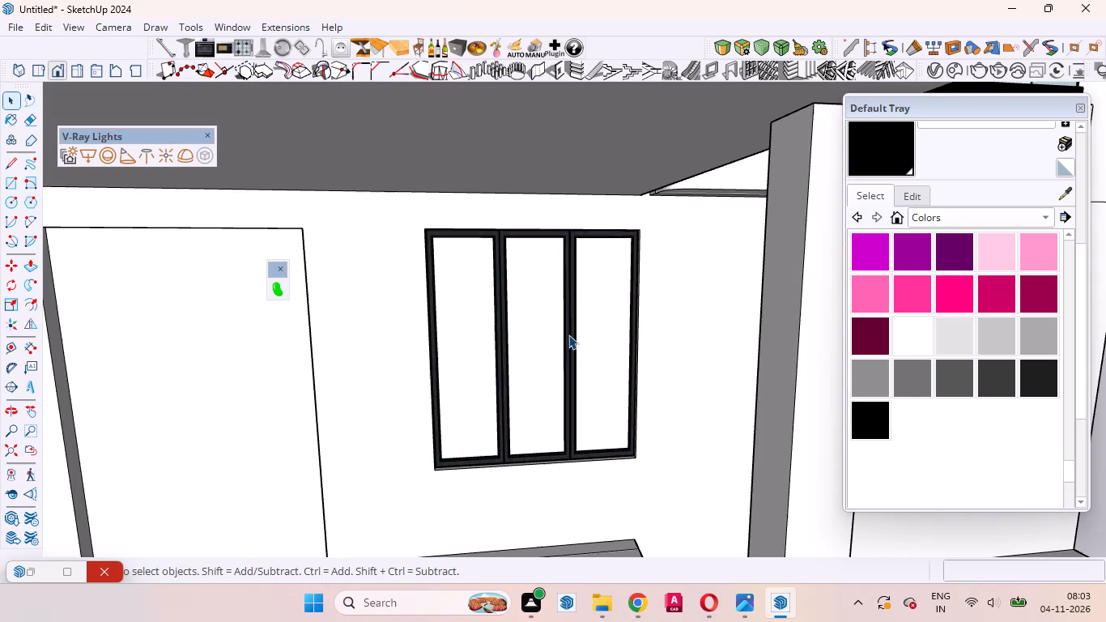
left_click(568, 334)
double_click(569, 334)
left_click(568, 332)
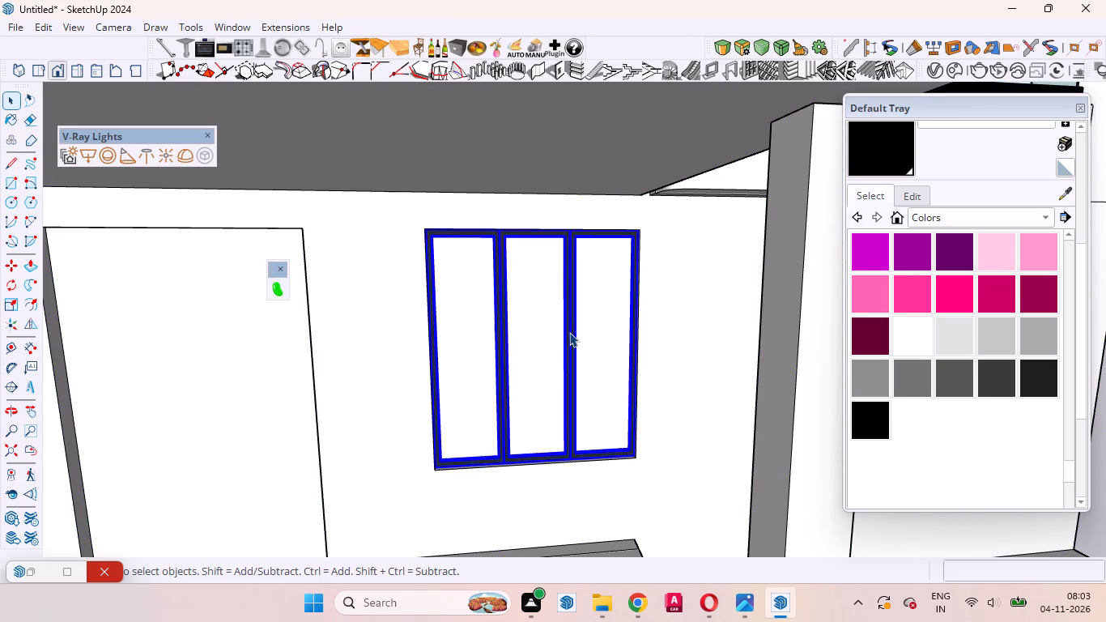
right_click(568, 332)
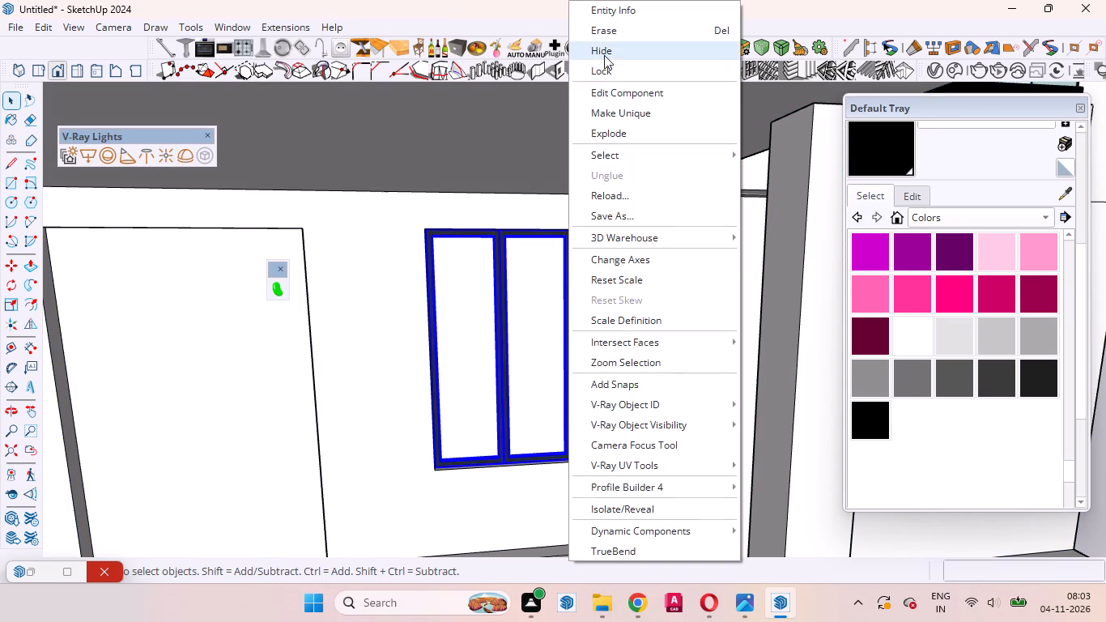
left_click(604, 55)
Hide the dark frame of the ground-floor window on the other side of the entrance door, and exit the house group.
scroll(514, 383, "down", 13)
scroll(321, 444, "up", 5)
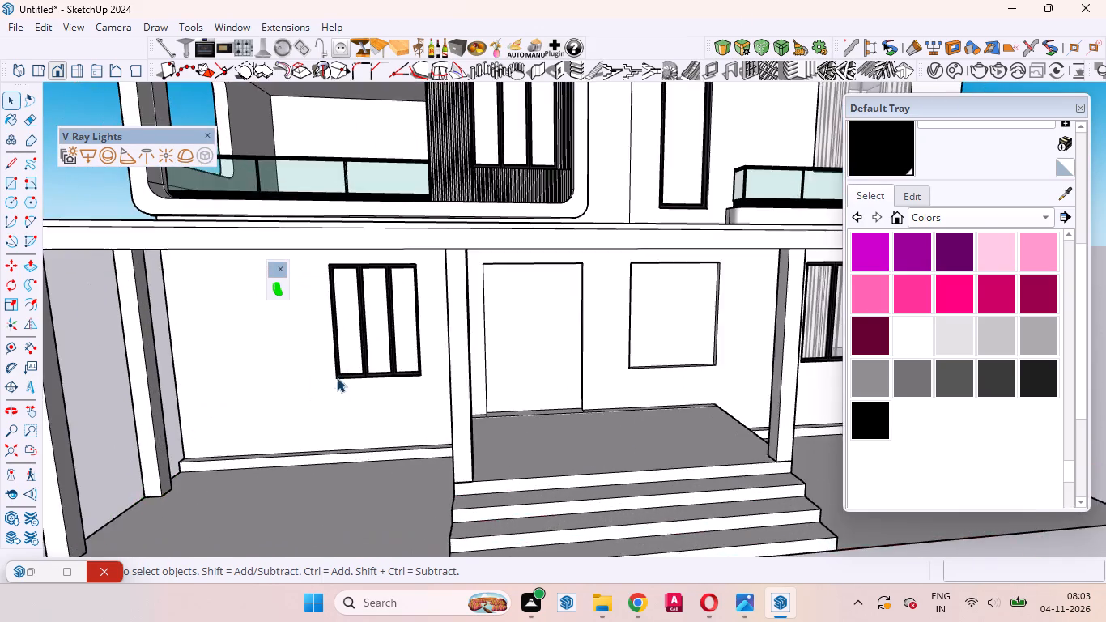
scroll(337, 377, "up", 7)
left_click(363, 346)
right_click(363, 346)
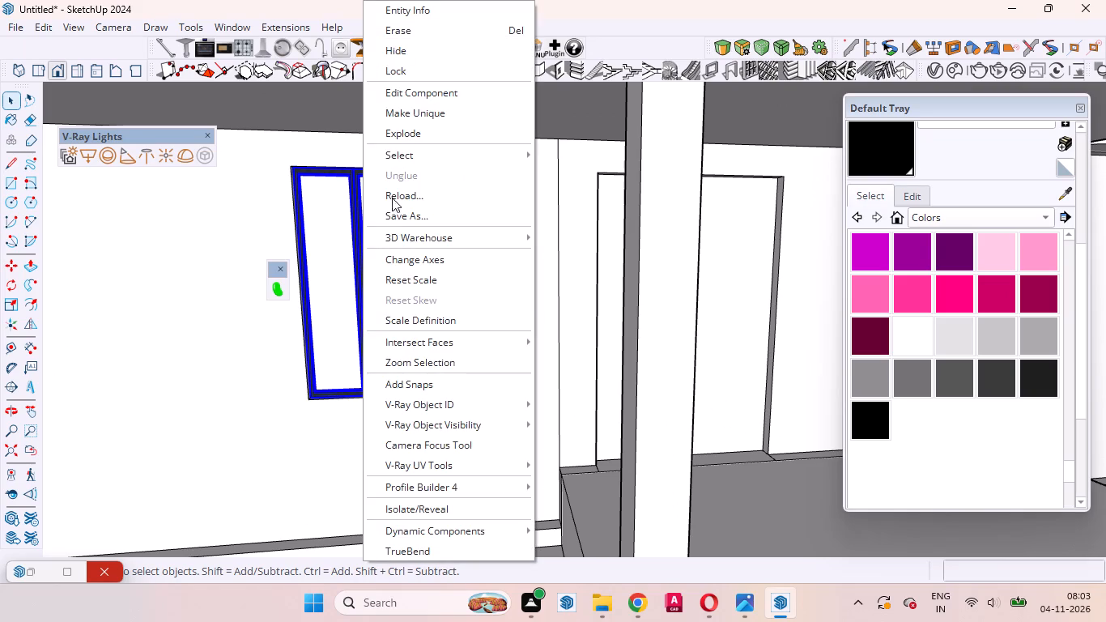
left_click(396, 53)
scroll(327, 392, "down", 11)
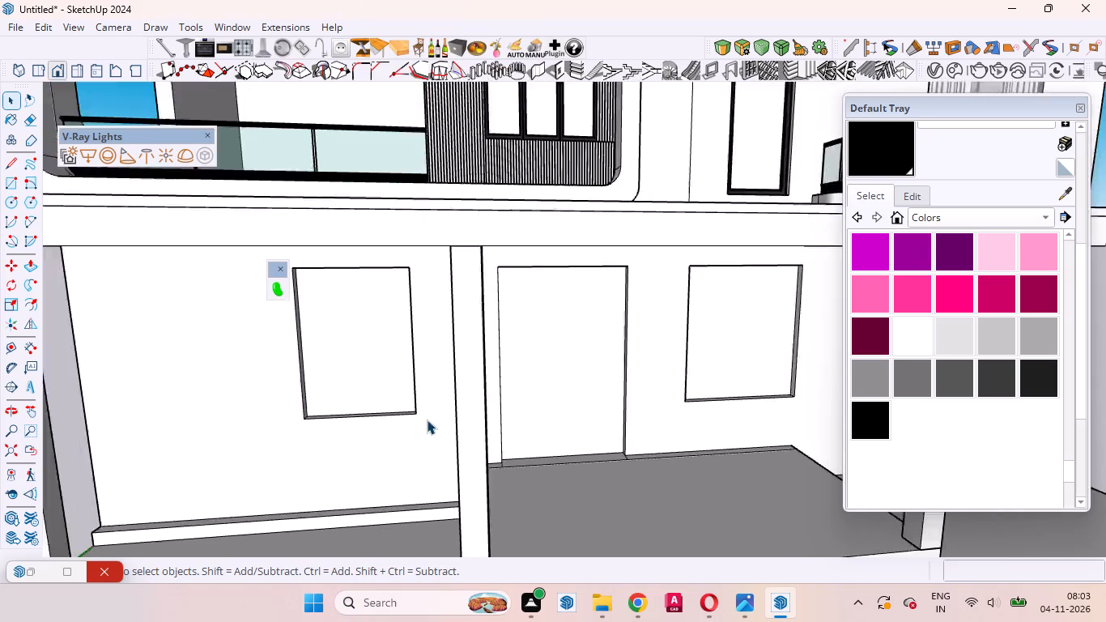
scroll(427, 420, "down", 11)
scroll(470, 268, "up", 3)
scroll(367, 324, "down", 4)
scroll(574, 296, "up", 3)
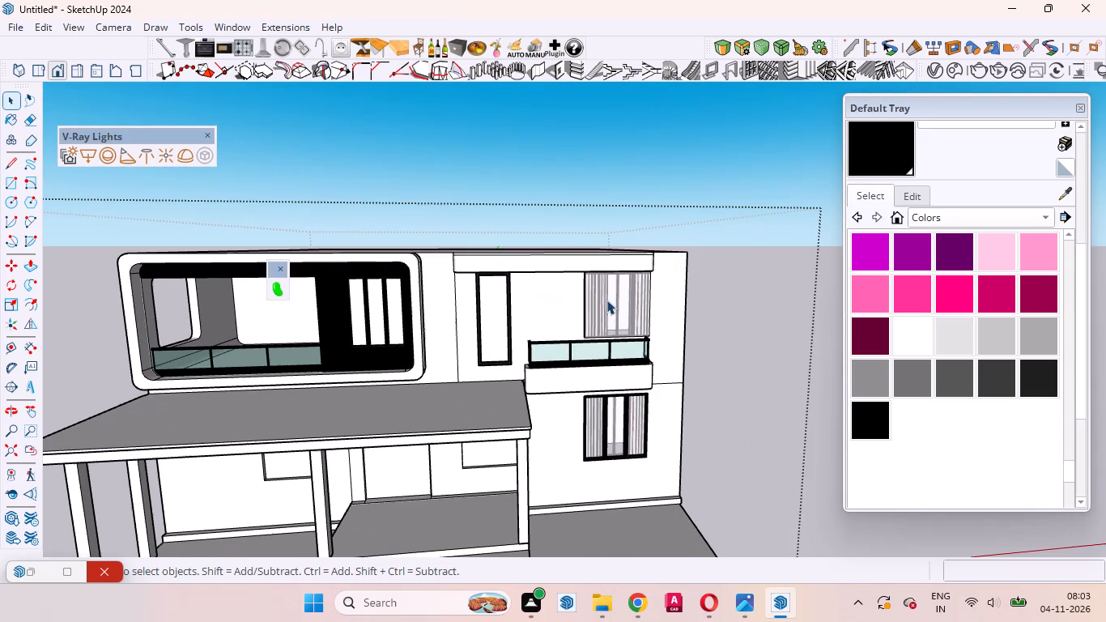
scroll(585, 305, "up", 7)
left_click(596, 301)
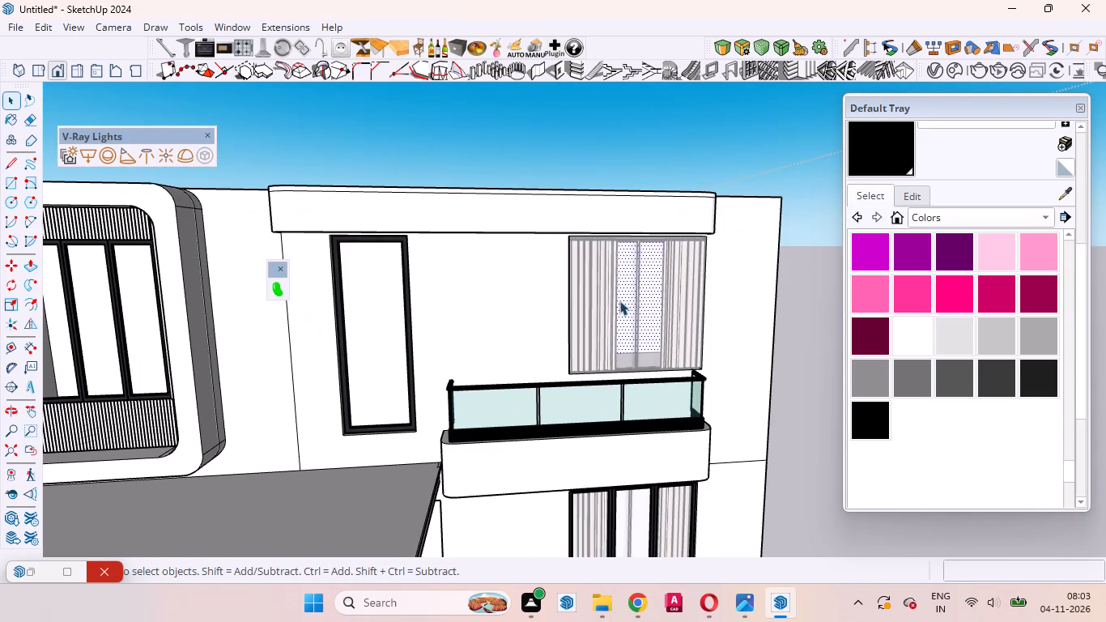
scroll(569, 326, "down", 5)
left_click(777, 374)
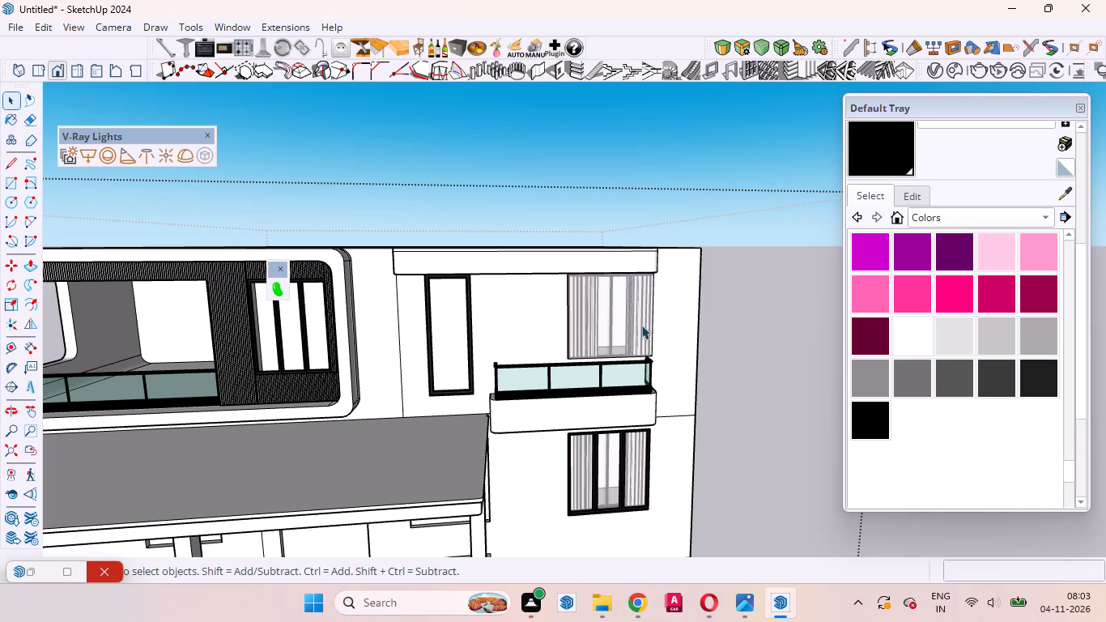
double_click(734, 334)
Copy the upper-floor curtain by its upper corner about 14' to the upper corner of the emptied ground-floor opening between door and curtained window.
scroll(589, 318, "up", 4)
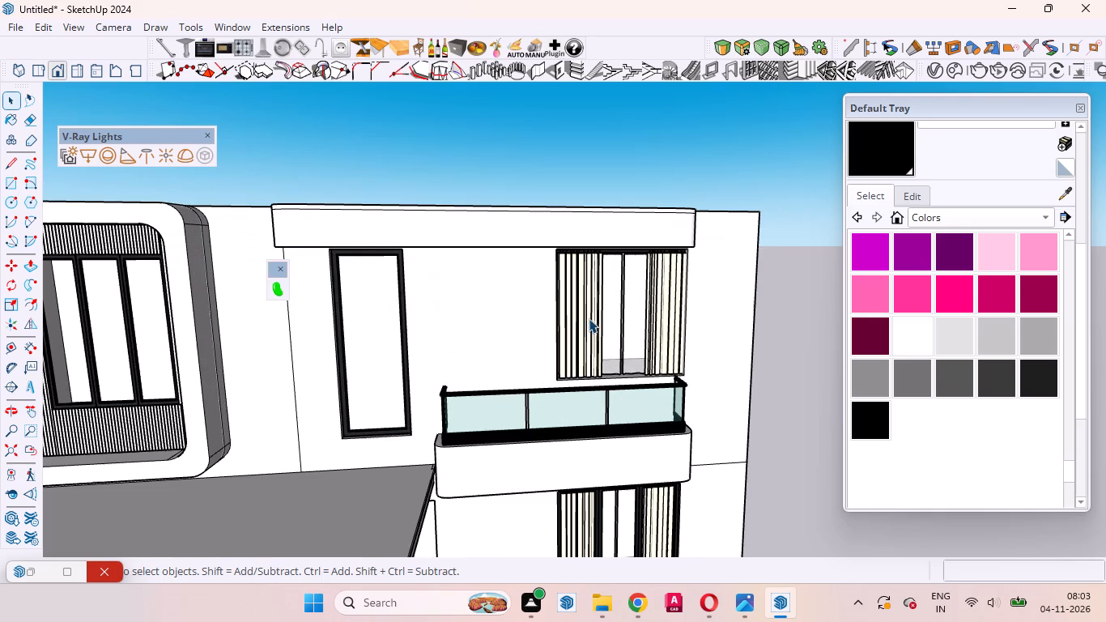
left_click(589, 318)
scroll(574, 279, "up", 19)
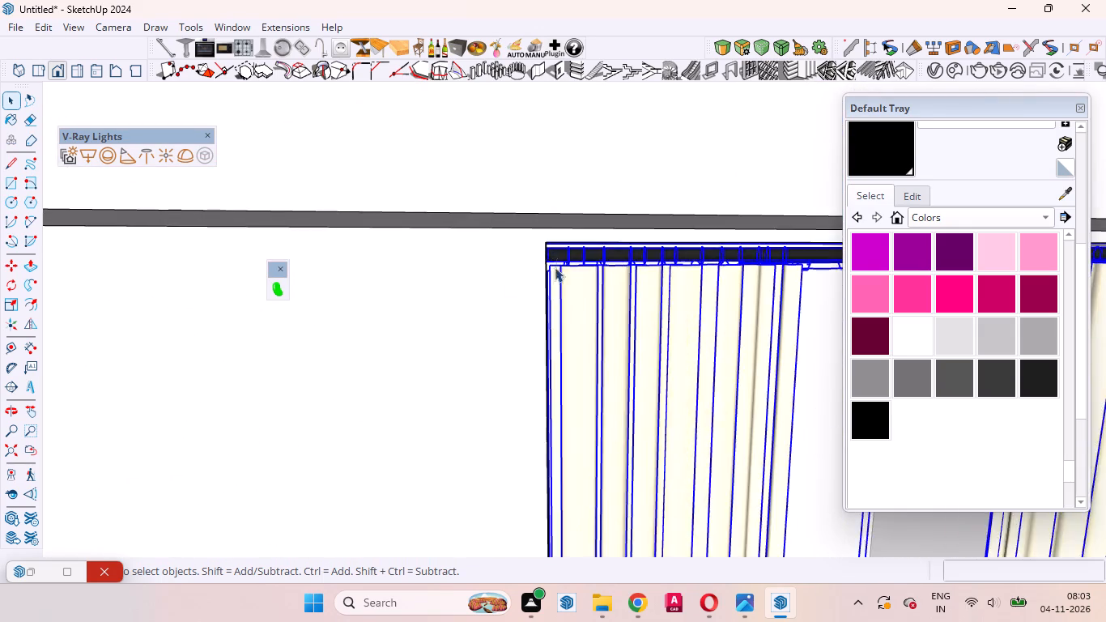
middle_click_drag(544, 281, 465, 268)
key("m")
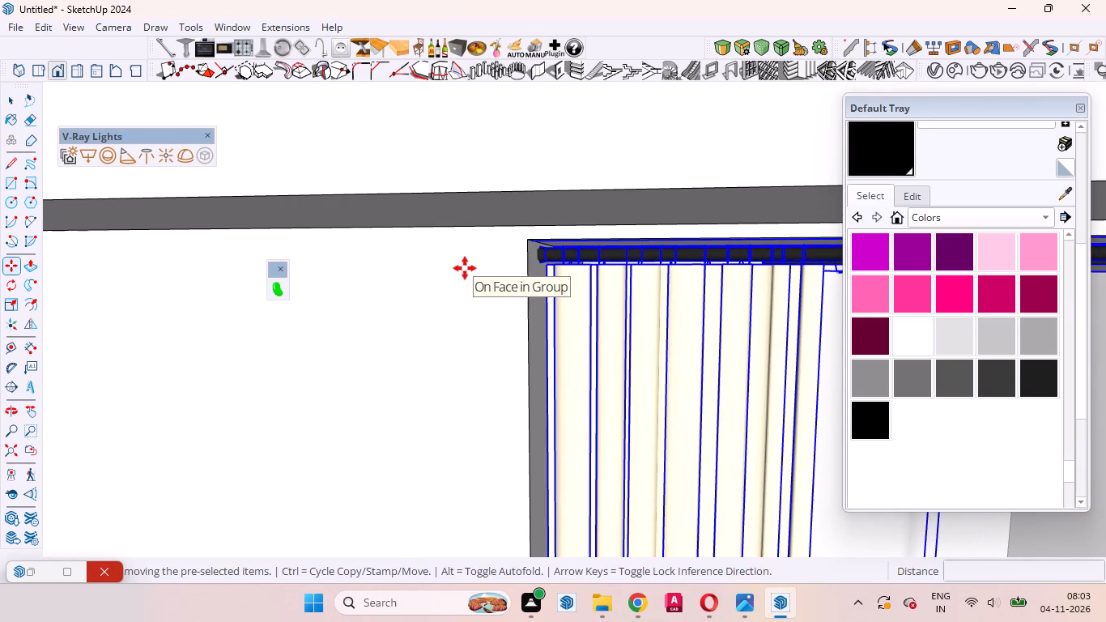
left_click(530, 238)
scroll(488, 400, "down", 13)
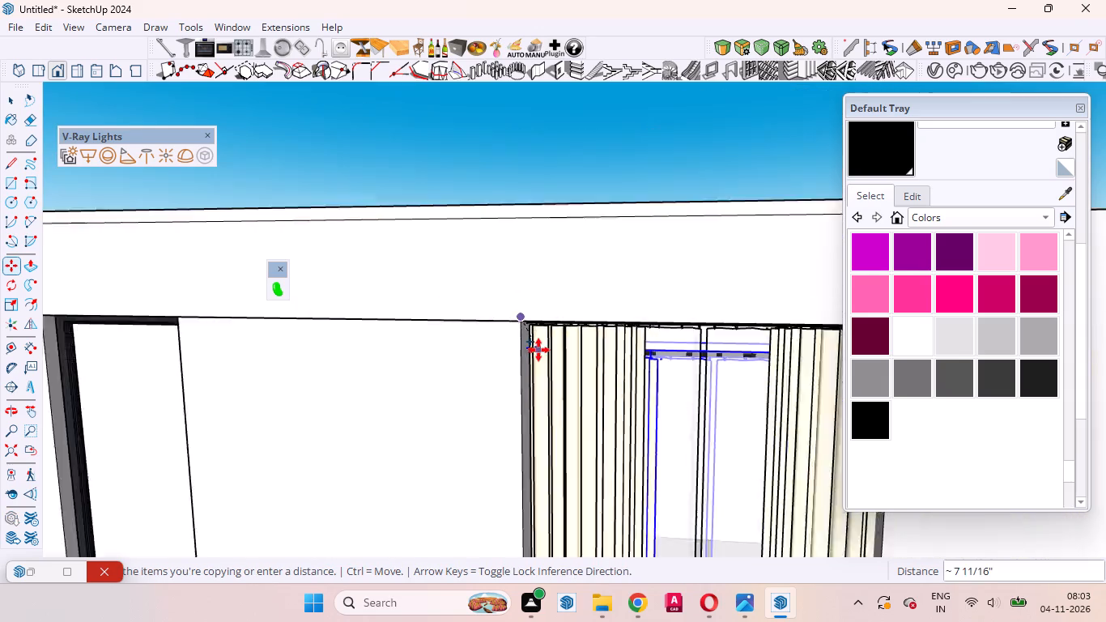
scroll(538, 350, "down", 20)
scroll(538, 350, "down", 8)
scroll(514, 529, "up", 6)
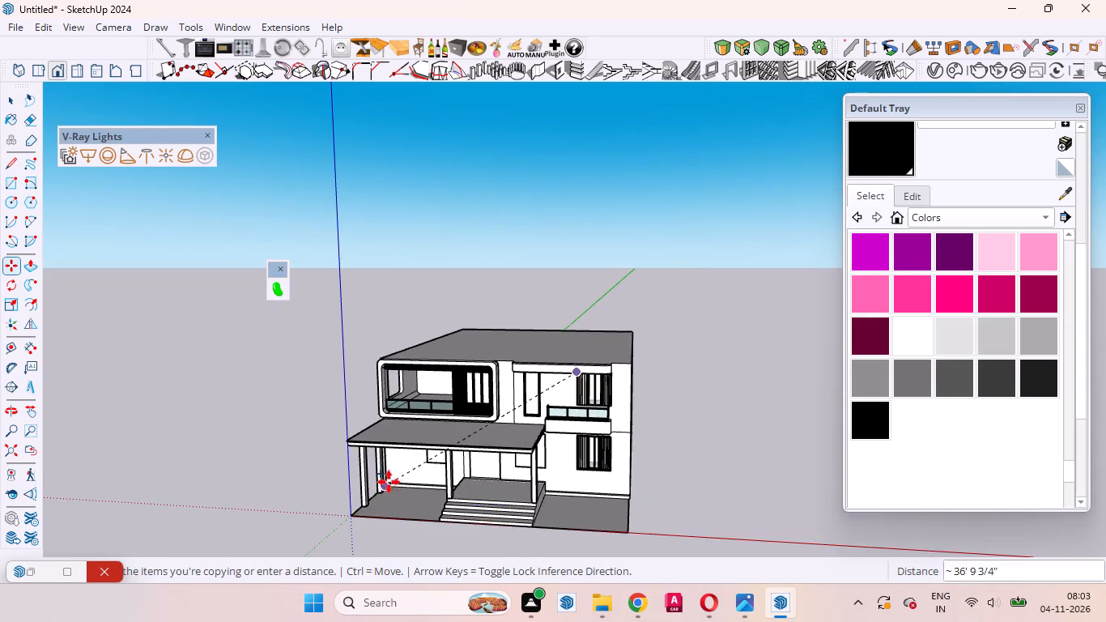
scroll(439, 455, "up", 20)
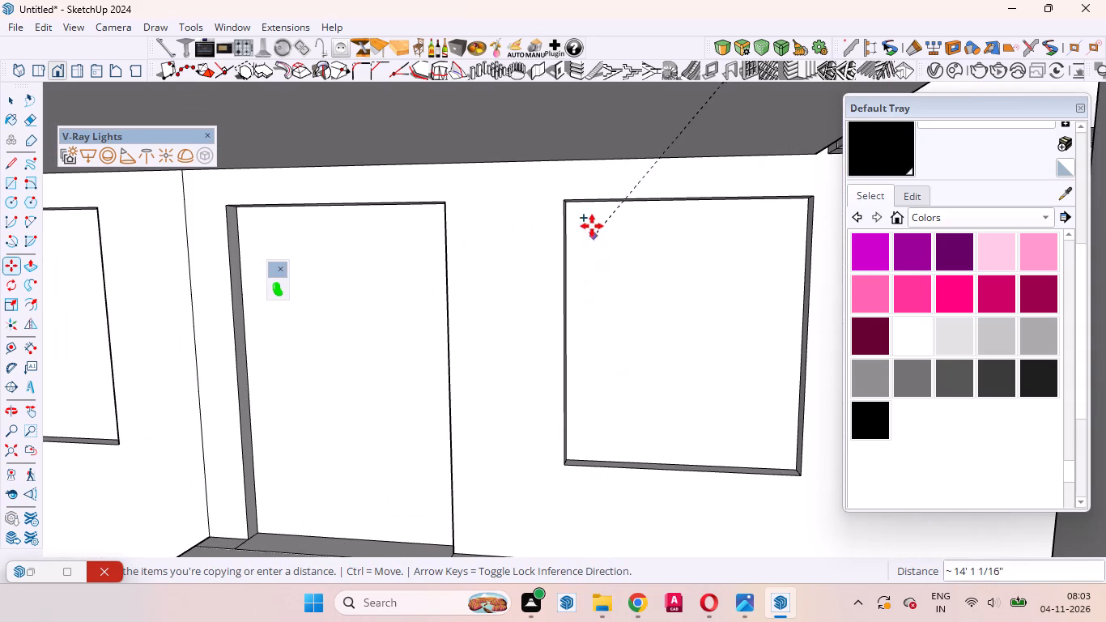
left_click(566, 201)
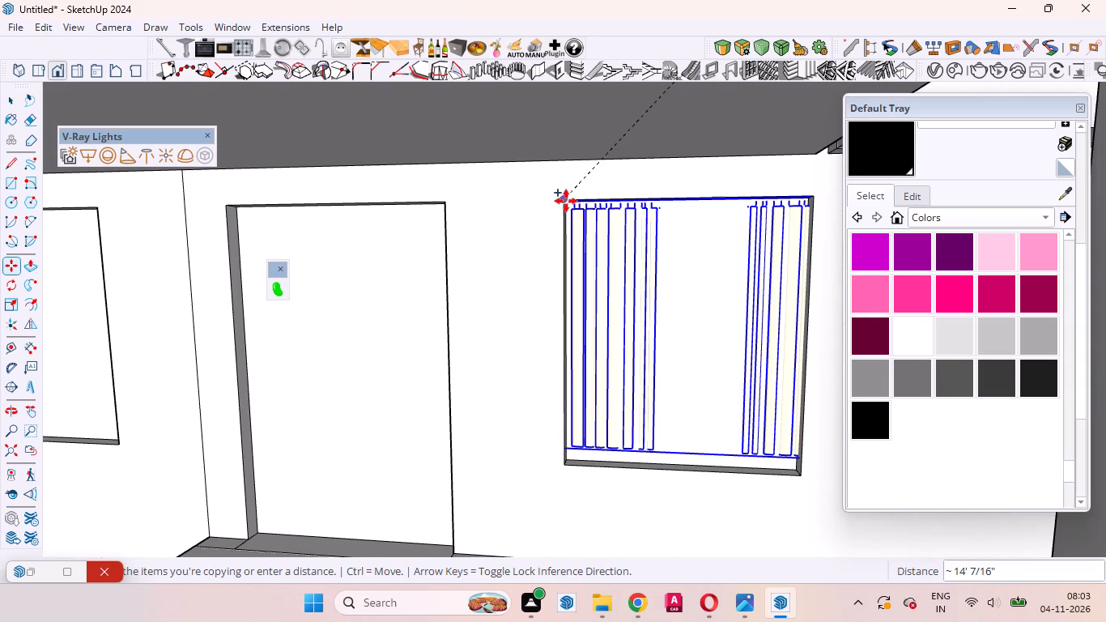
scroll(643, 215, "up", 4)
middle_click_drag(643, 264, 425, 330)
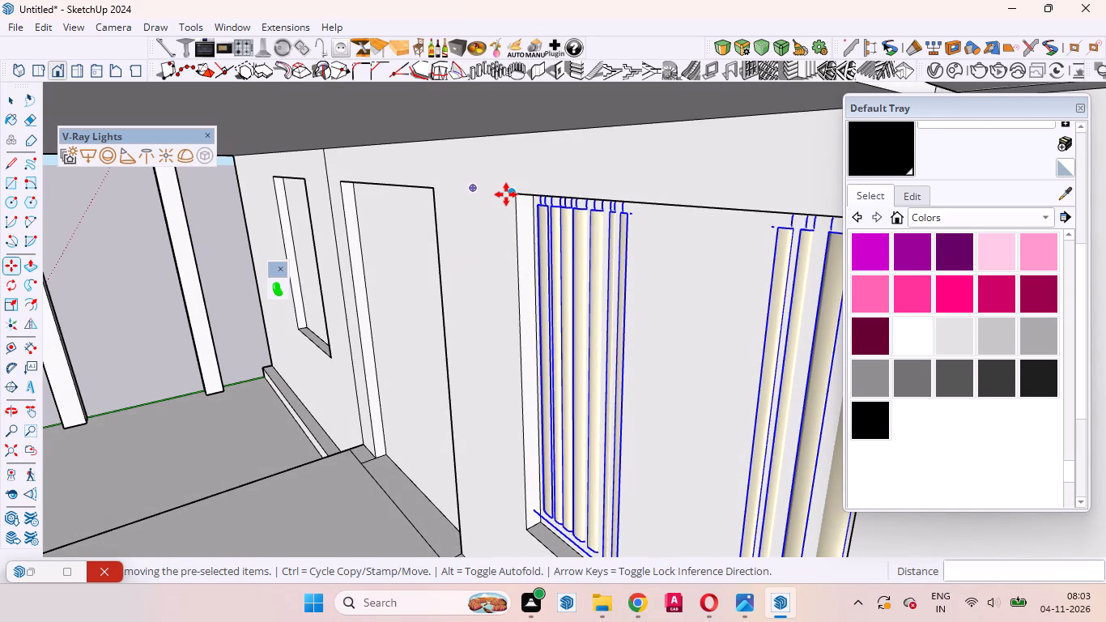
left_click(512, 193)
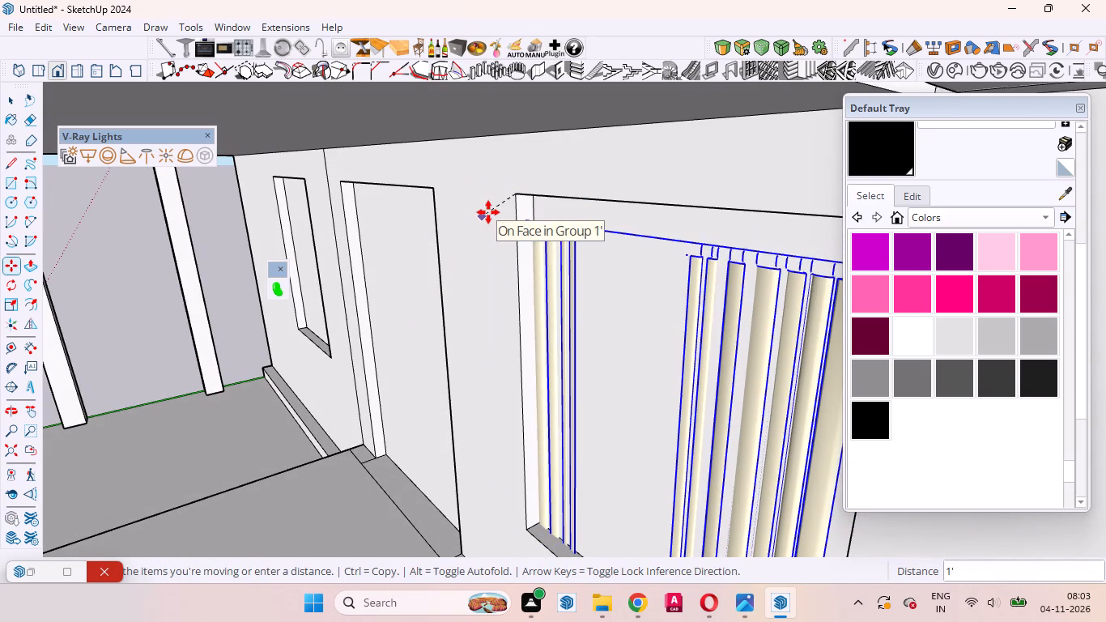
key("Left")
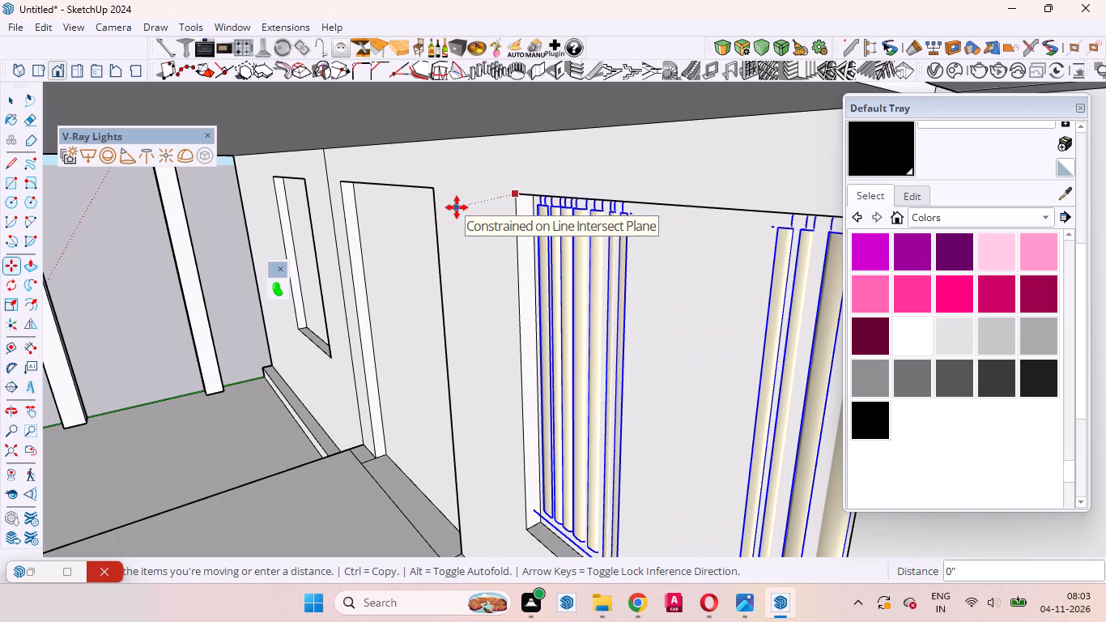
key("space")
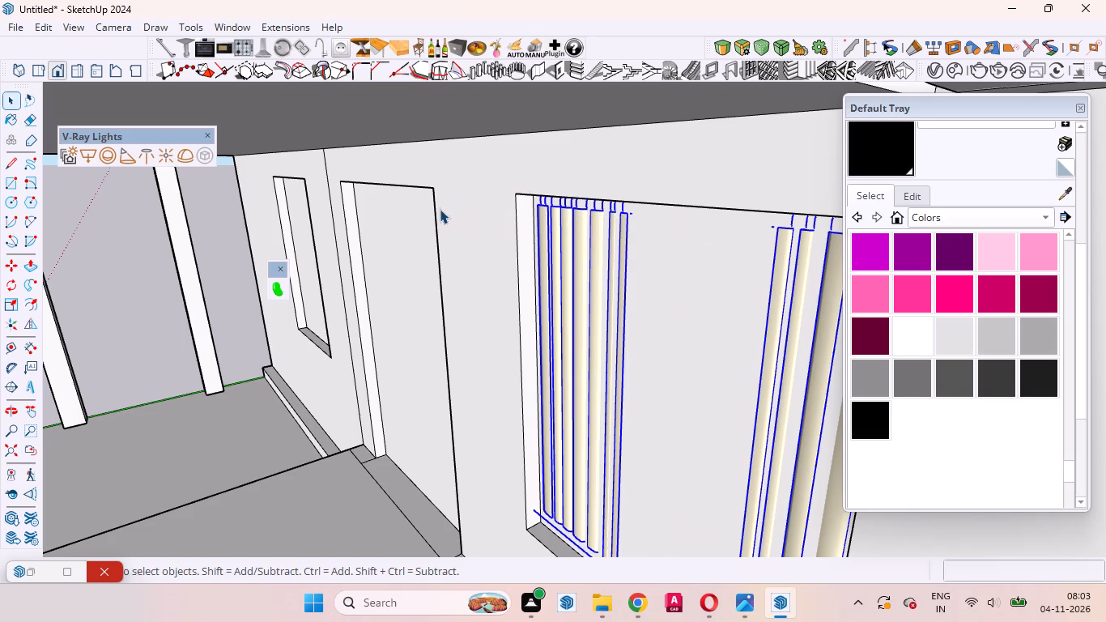
Lower the copied ground-floor curtain about 2 3/8" and shift it along the green axis out in front of the wall opening.
scroll(459, 207, "down", 6)
middle_click_drag(526, 295, 615, 215)
scroll(522, 206, "up", 7)
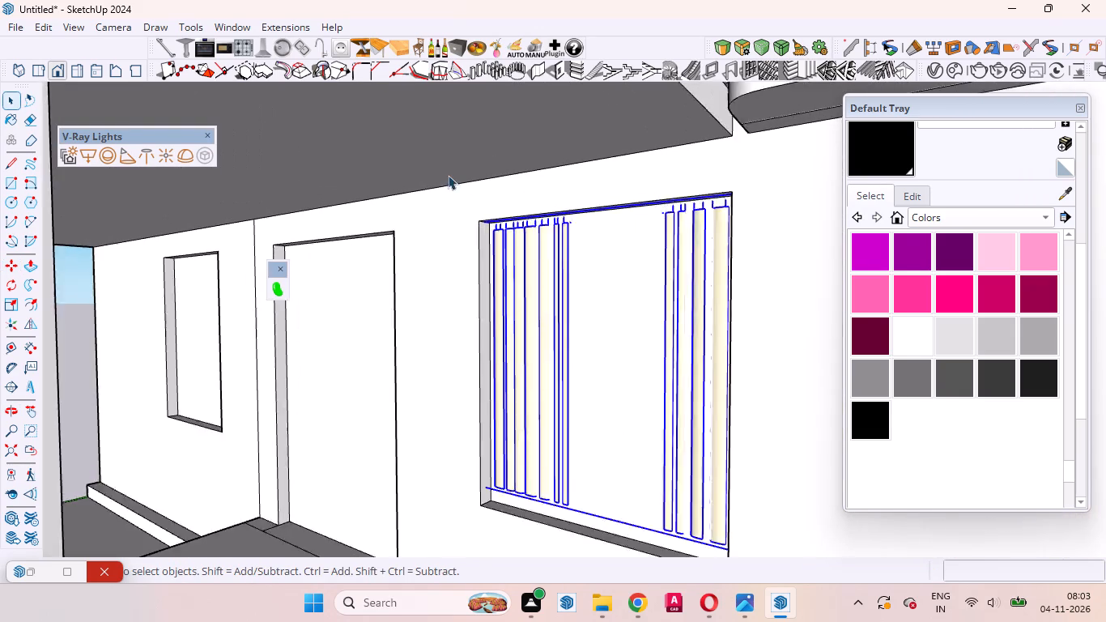
scroll(448, 175, "up", 8)
key("m")
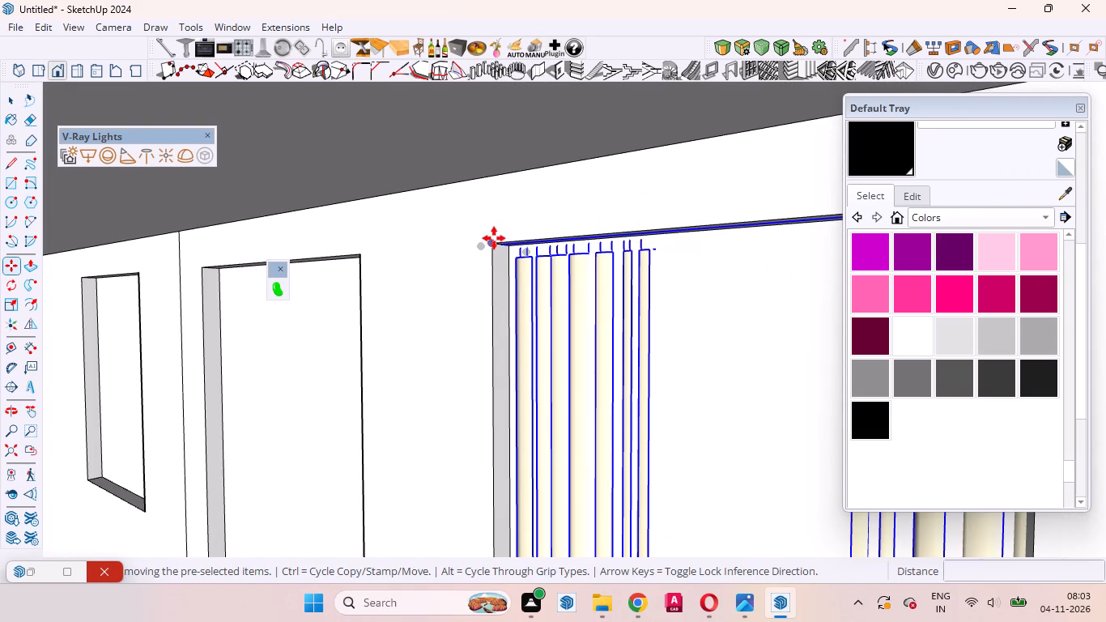
left_click(494, 241)
left_click(489, 260)
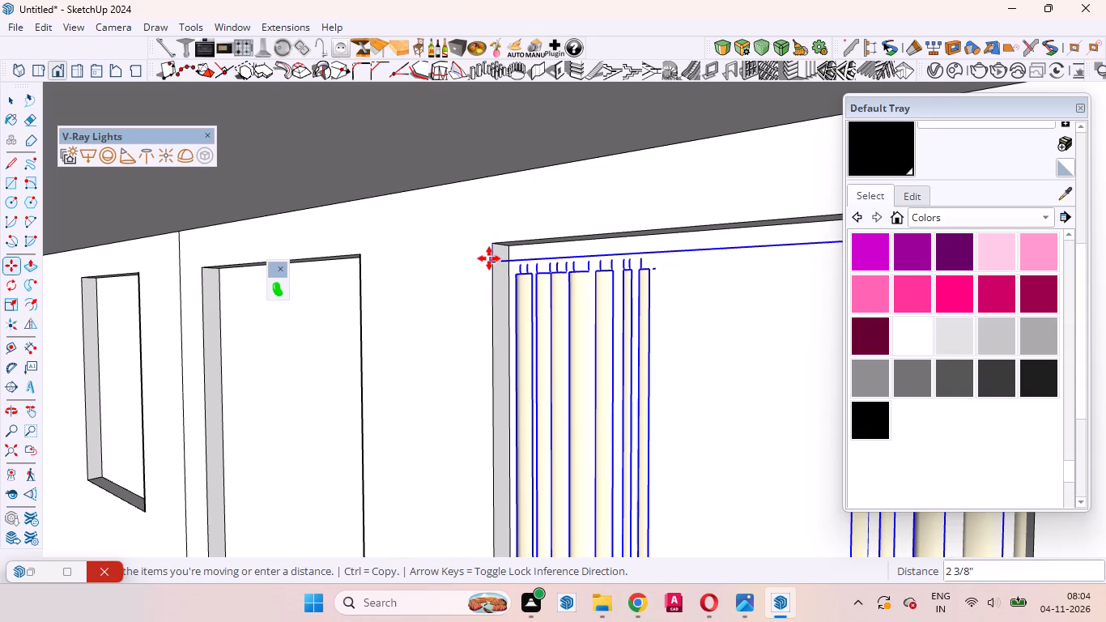
middle_click_drag(500, 278, 381, 298)
left_click(509, 270)
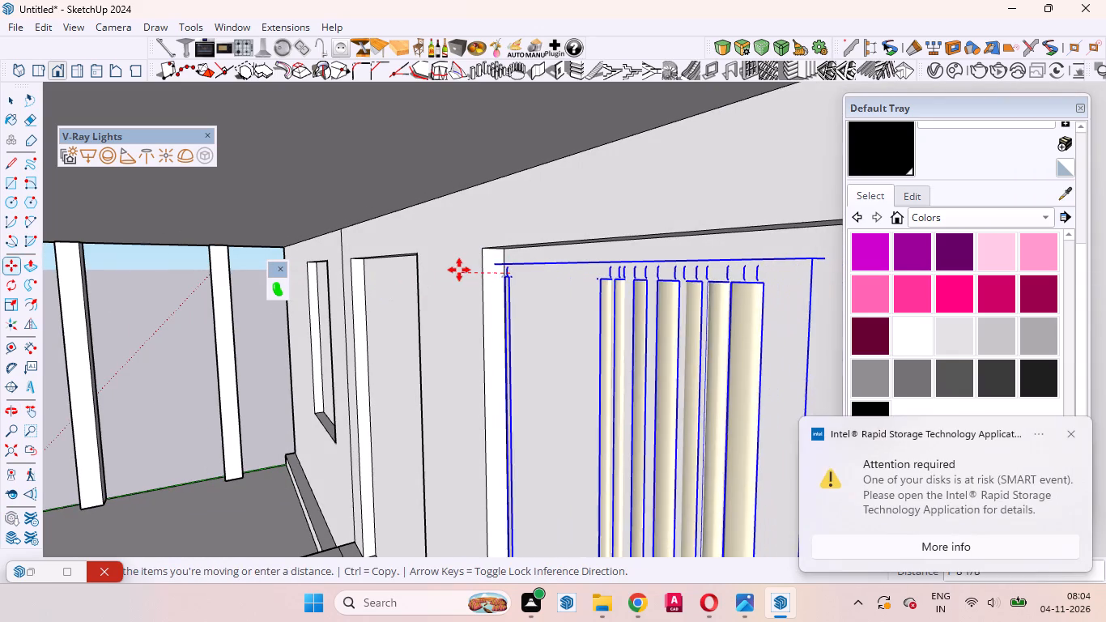
key("Left")
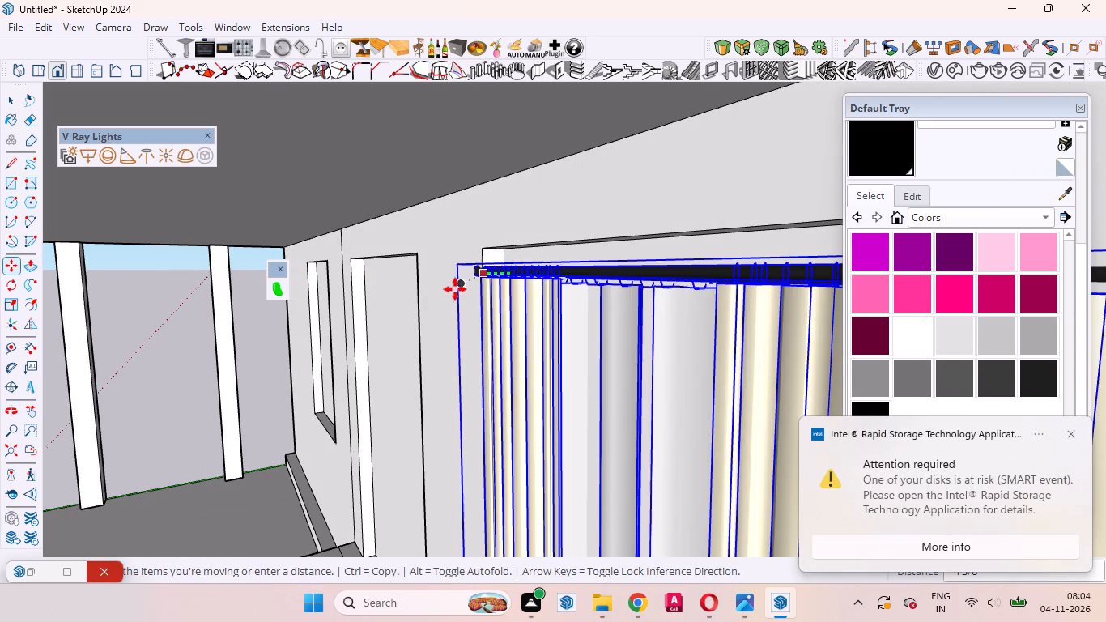
left_click(453, 290)
key("space")
Scale the ground-floor curtain's width from its side grip by about 0.87 to fit the opening beside the entrance door.
scroll(439, 302, "up", 1)
scroll(442, 302, "down", 4)
middle_click_drag(449, 347, 449, 347)
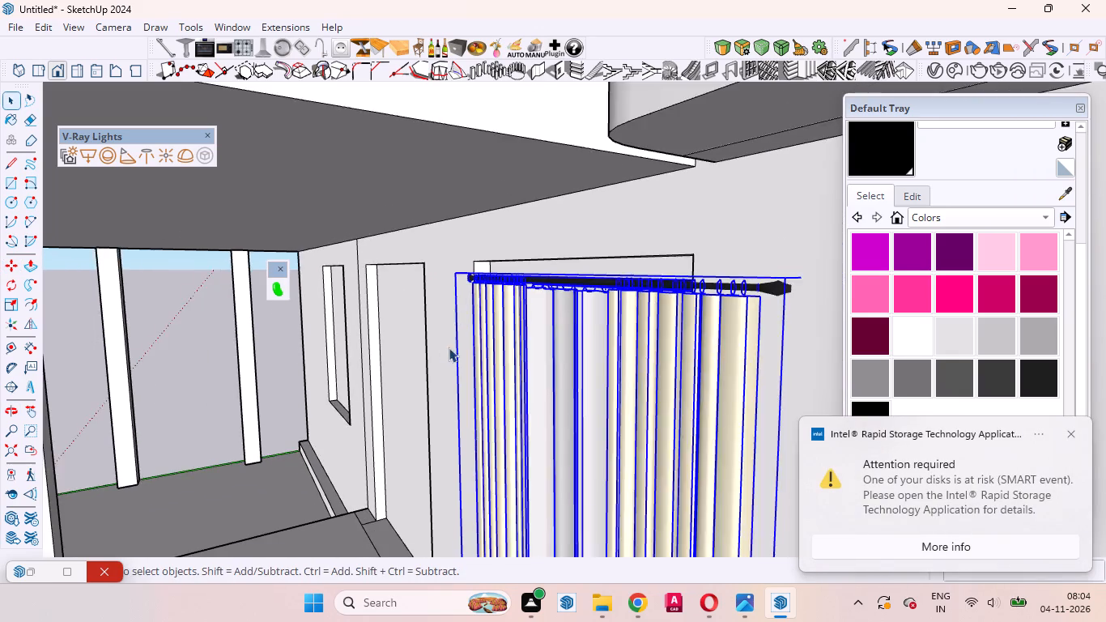
middle_click_drag(449, 347, 700, 349)
scroll(691, 336, "up", 1)
scroll(541, 277, "down", 7)
scroll(492, 250, "up", 1)
scroll(492, 250, "down", 3)
middle_click_drag(491, 339, 576, 364)
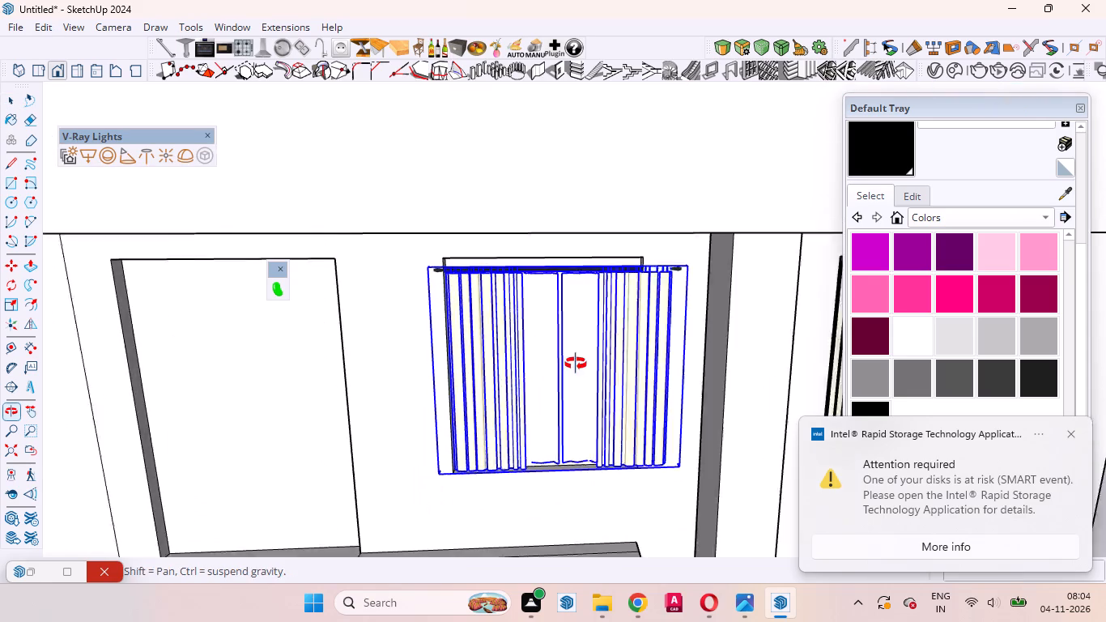
middle_click_drag(576, 364, 615, 355)
middle_click(615, 355)
key("s")
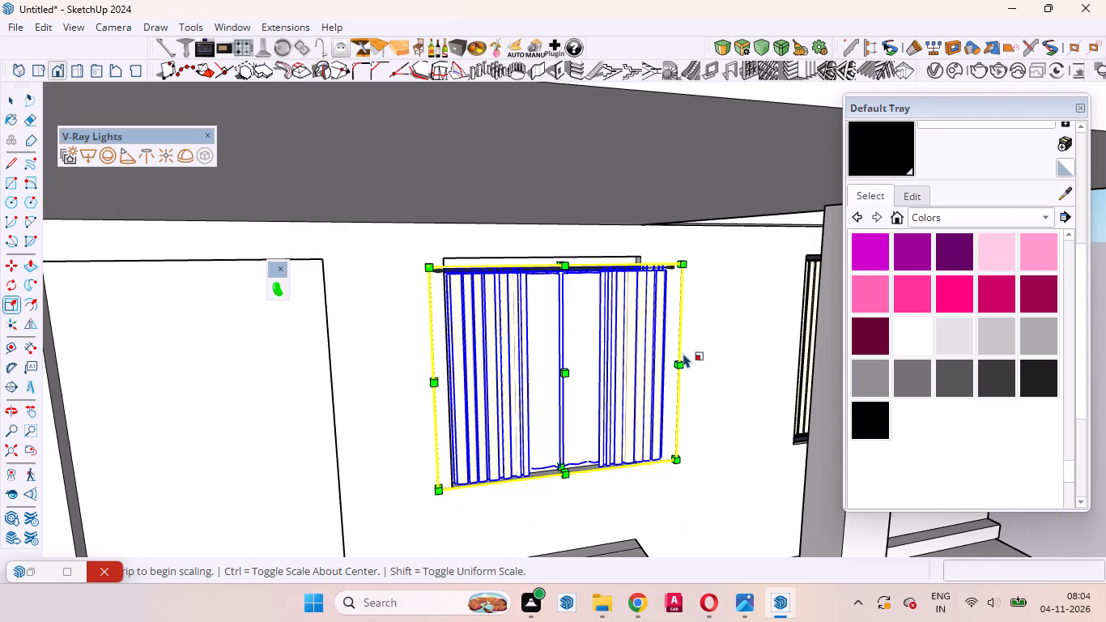
left_click(676, 356)
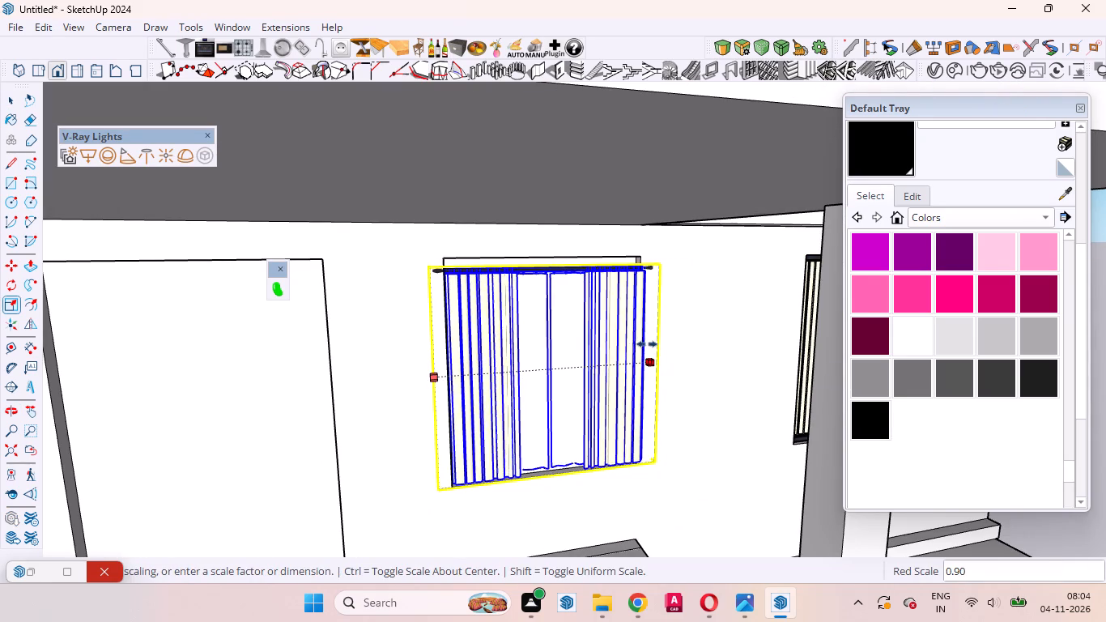
left_click(634, 300)
key("space")
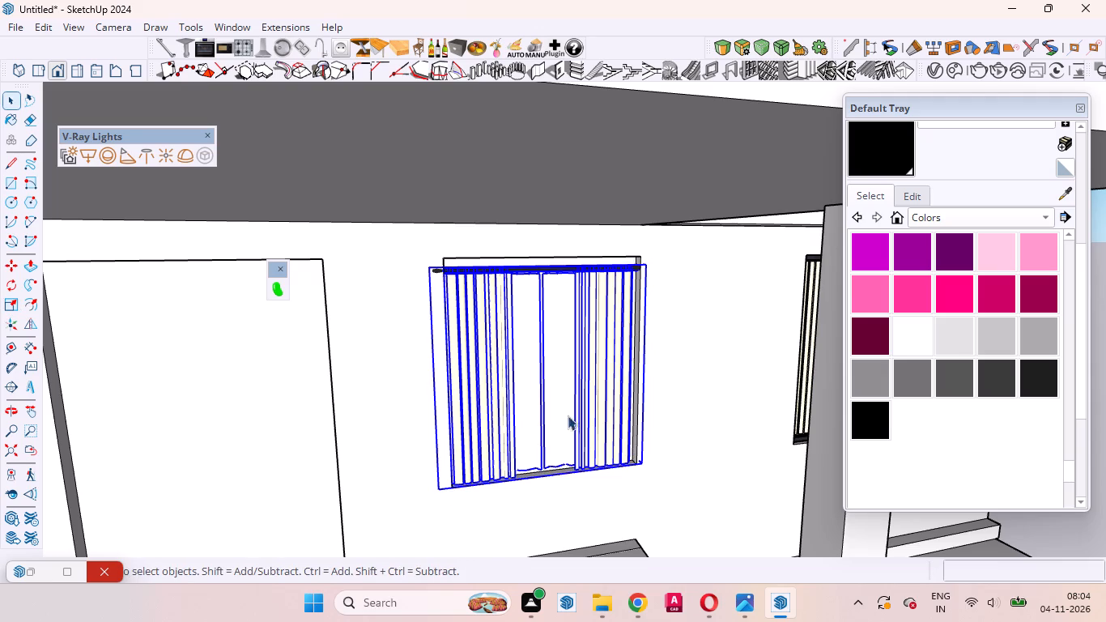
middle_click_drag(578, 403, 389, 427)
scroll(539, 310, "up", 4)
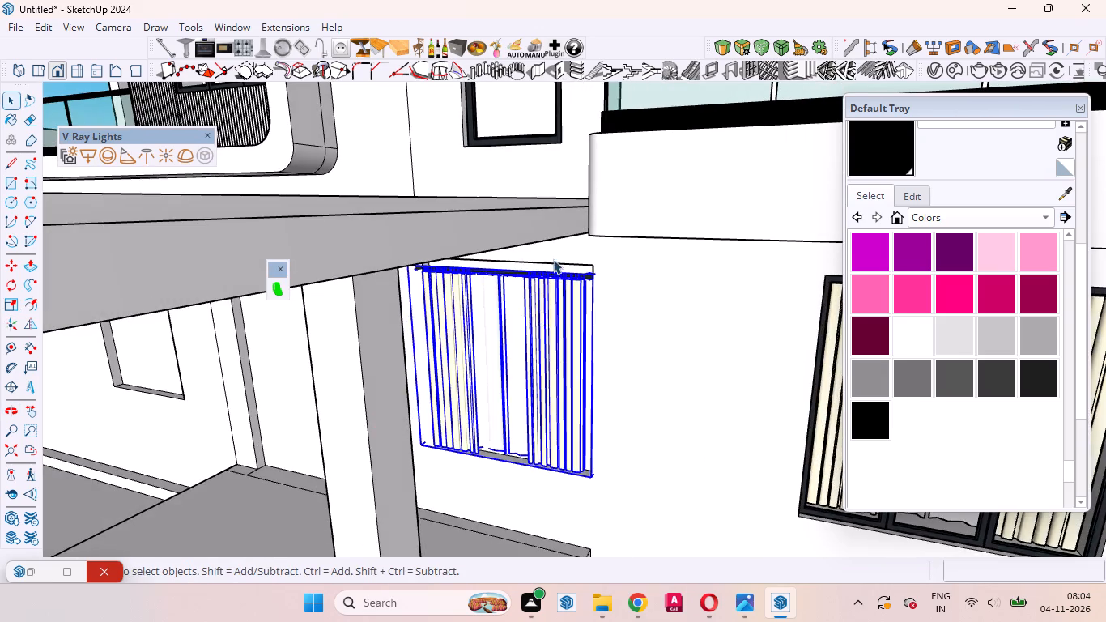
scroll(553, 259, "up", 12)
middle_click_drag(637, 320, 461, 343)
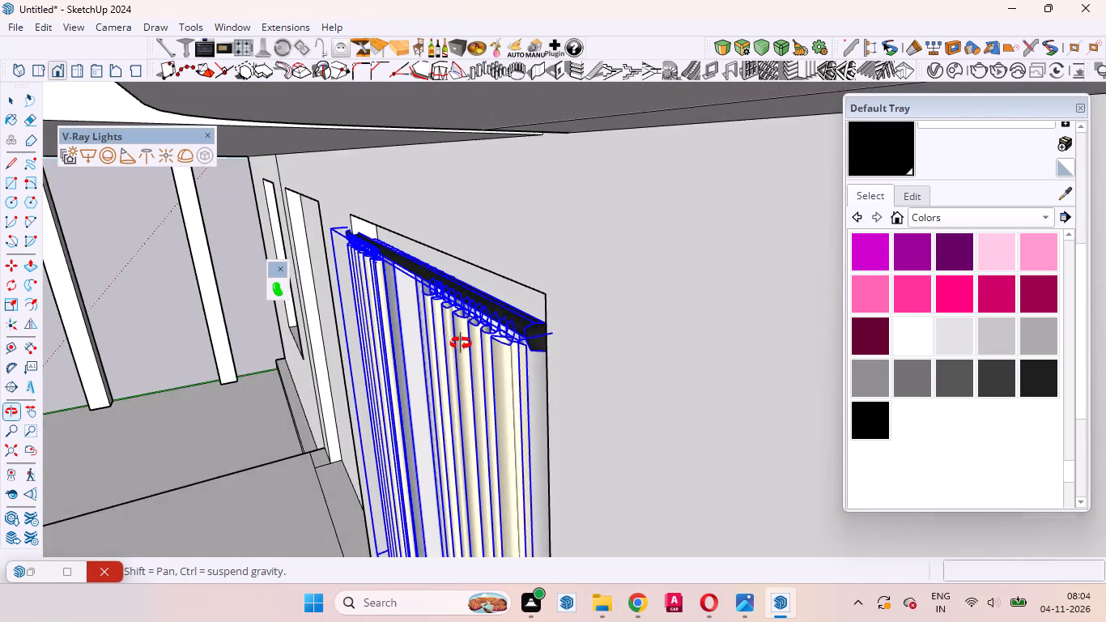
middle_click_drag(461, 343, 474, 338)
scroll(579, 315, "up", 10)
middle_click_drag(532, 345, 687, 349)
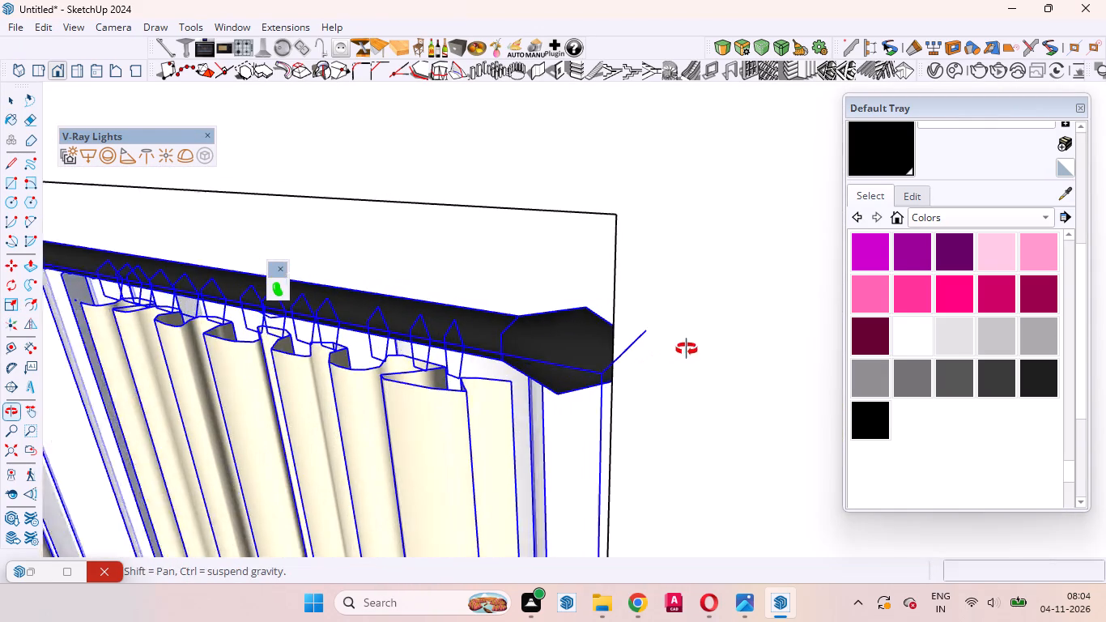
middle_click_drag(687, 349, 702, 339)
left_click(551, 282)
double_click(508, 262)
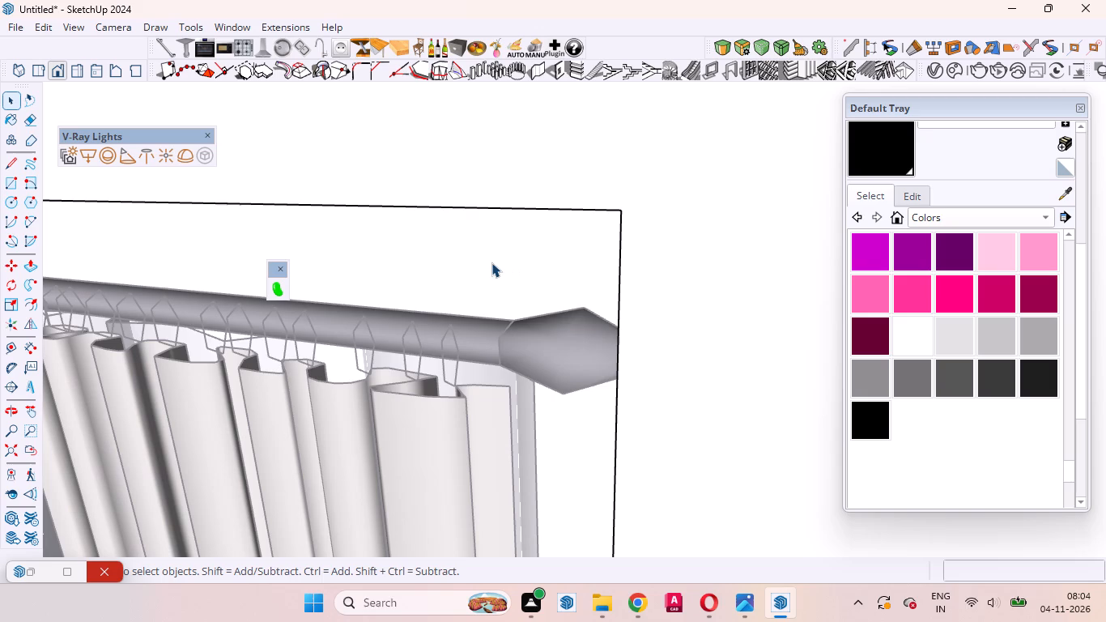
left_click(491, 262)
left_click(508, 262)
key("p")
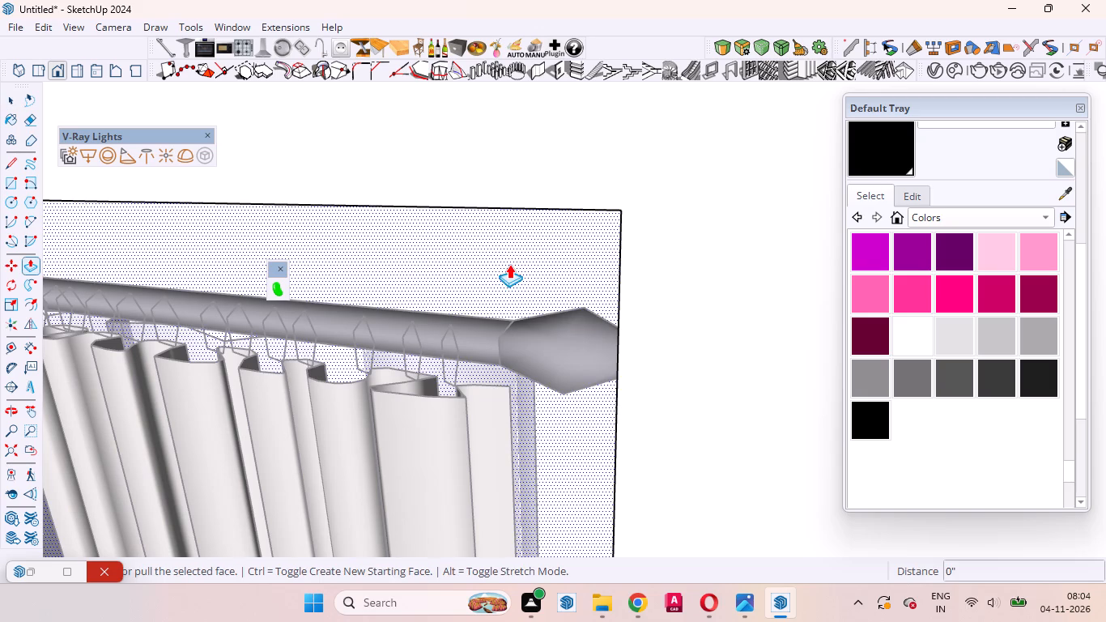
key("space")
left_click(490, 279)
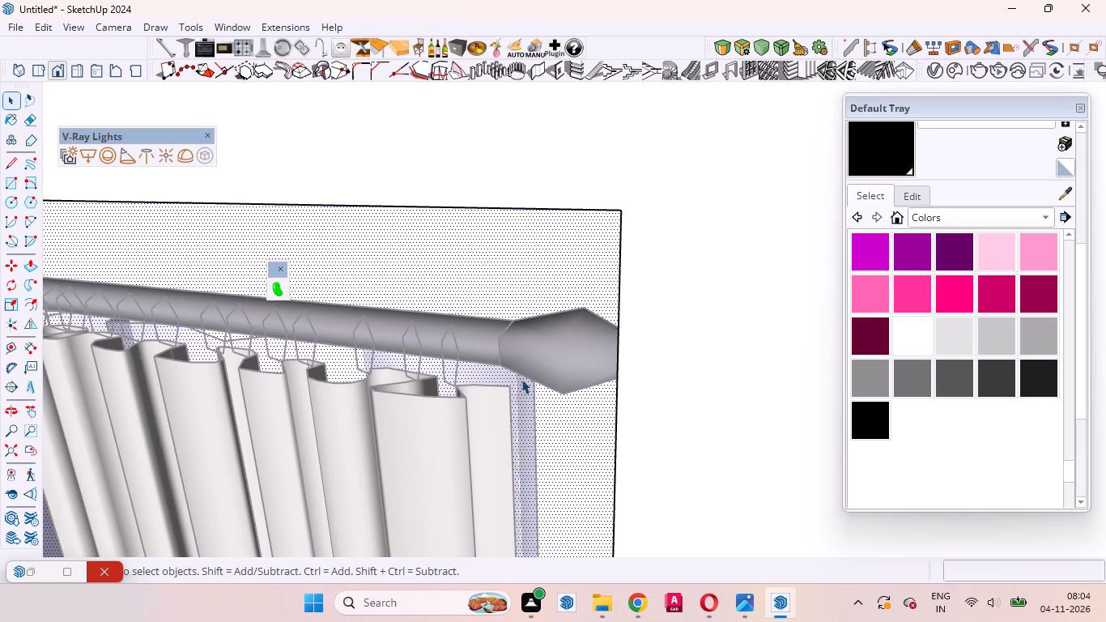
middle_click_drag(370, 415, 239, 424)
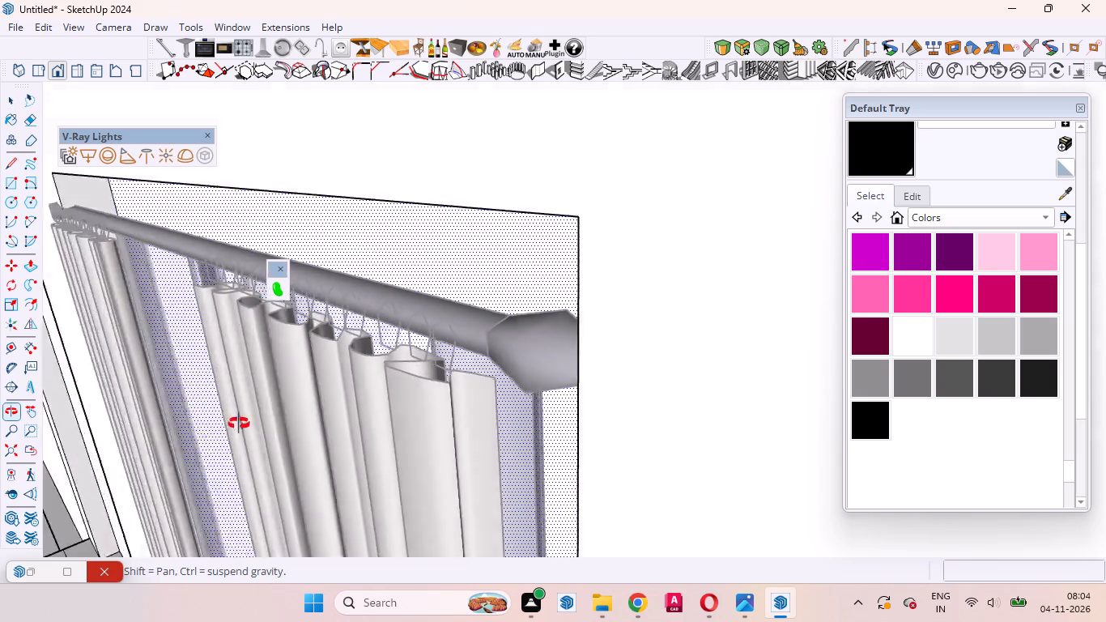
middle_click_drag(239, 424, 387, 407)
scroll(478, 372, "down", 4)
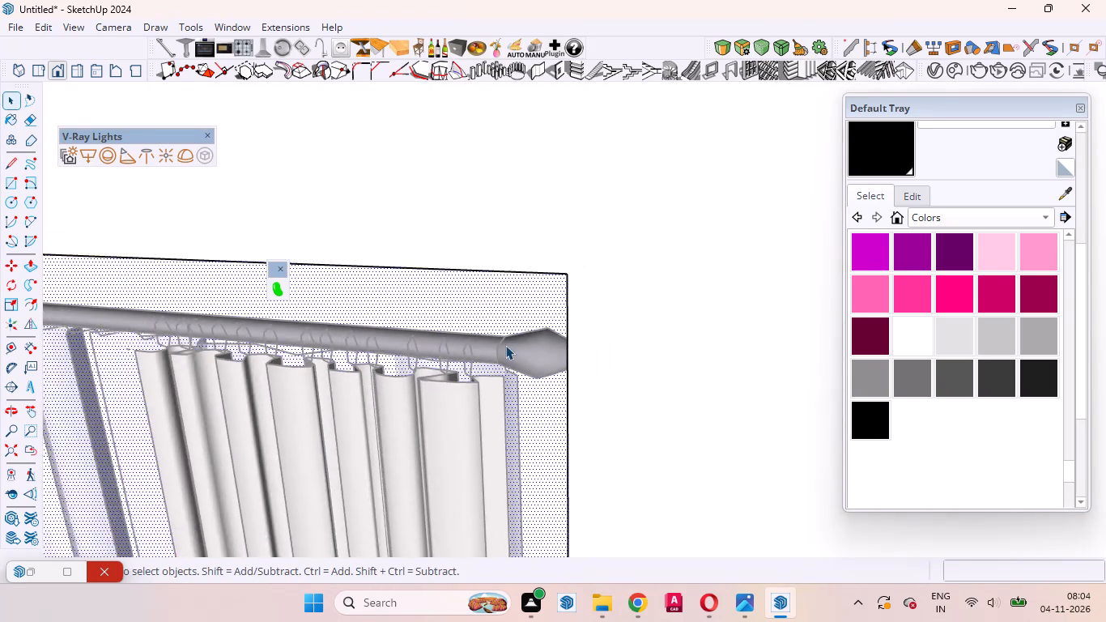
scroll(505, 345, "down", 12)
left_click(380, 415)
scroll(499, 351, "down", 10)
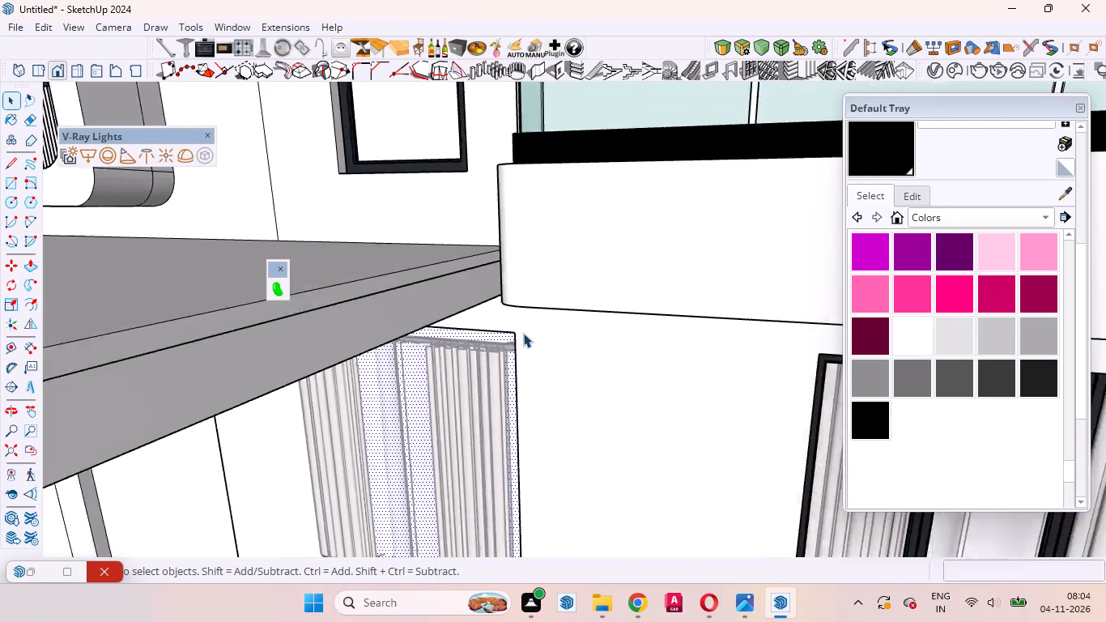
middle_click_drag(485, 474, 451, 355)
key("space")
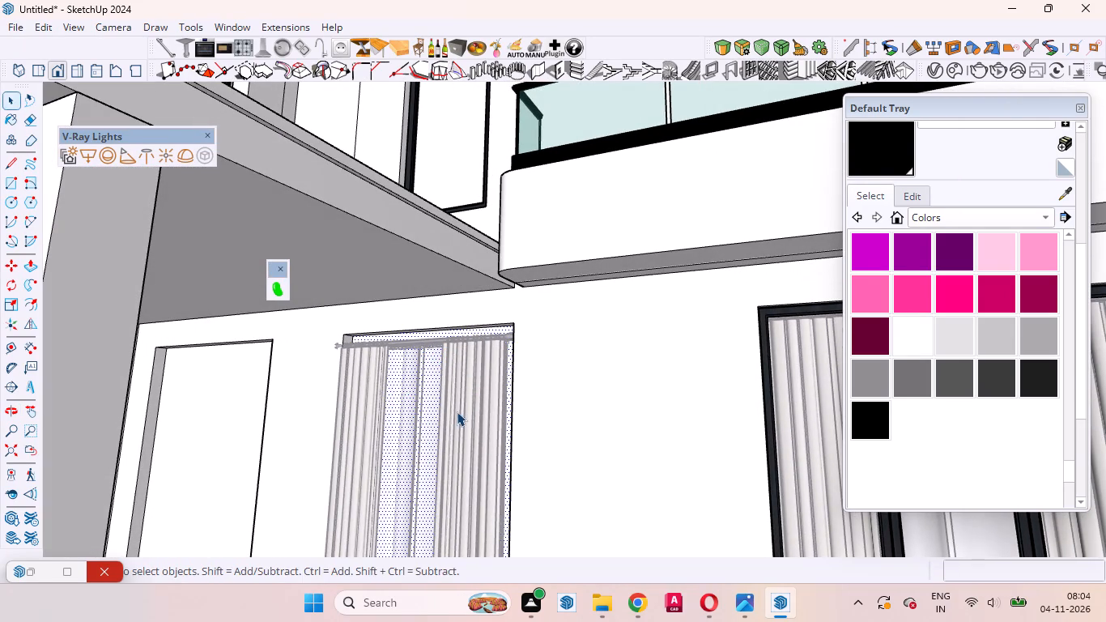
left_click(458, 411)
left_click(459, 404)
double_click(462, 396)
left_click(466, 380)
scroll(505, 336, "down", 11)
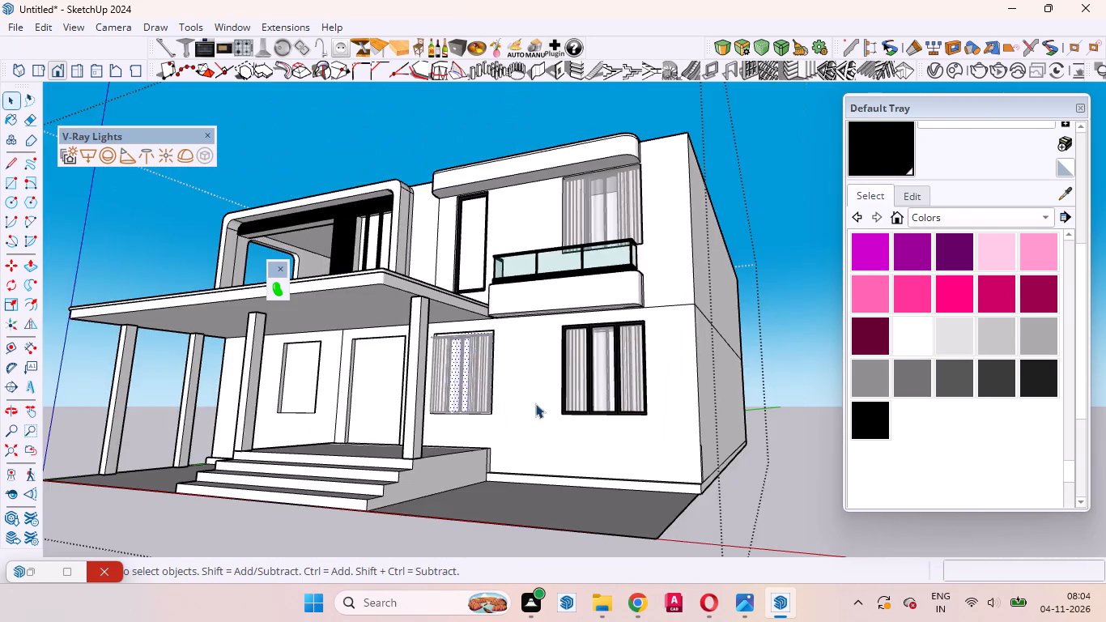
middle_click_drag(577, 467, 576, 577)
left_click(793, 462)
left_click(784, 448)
Move the ground-floor curtain about 5' 3 11/16" out in front of the facade to uncover its window opening.
scroll(479, 370, "up", 4)
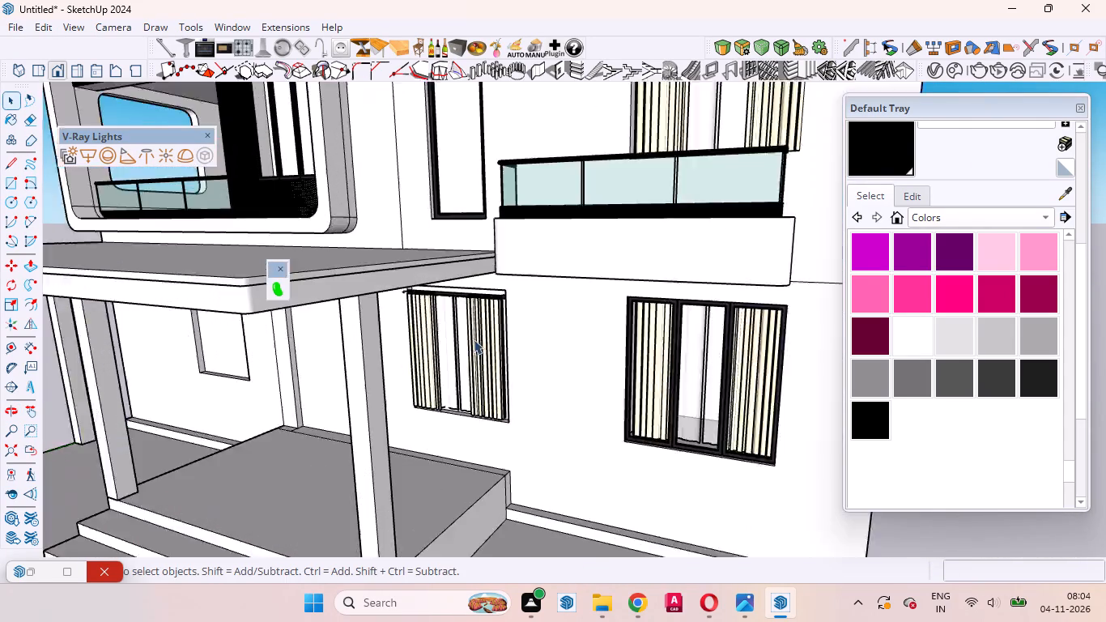
scroll(474, 339, "up", 7)
left_click(480, 297)
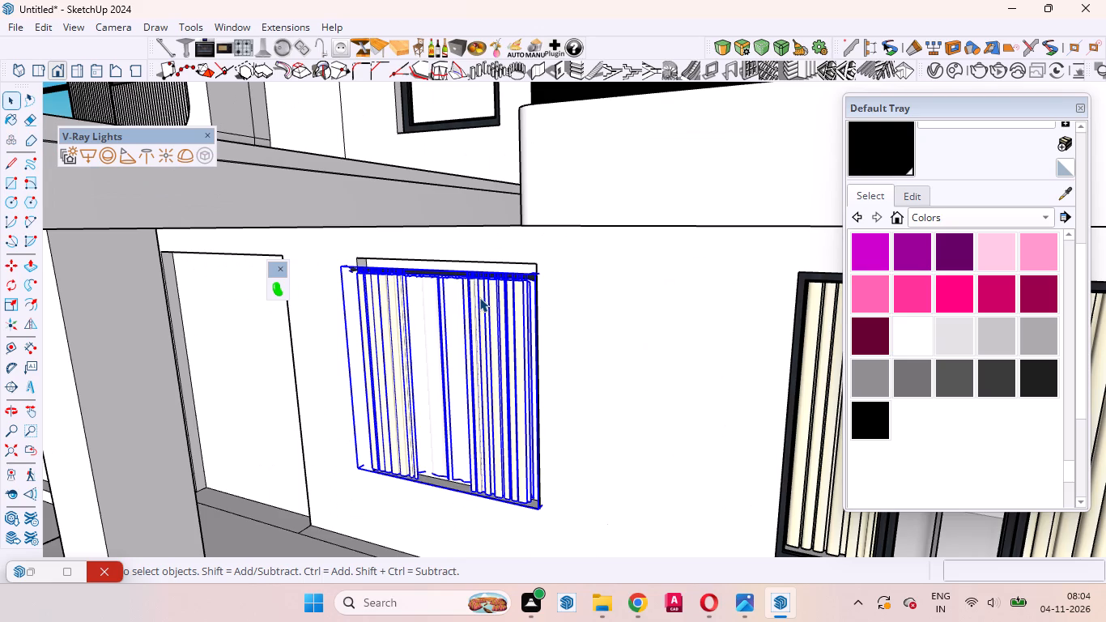
key("m")
left_click(479, 298)
left_click(362, 364)
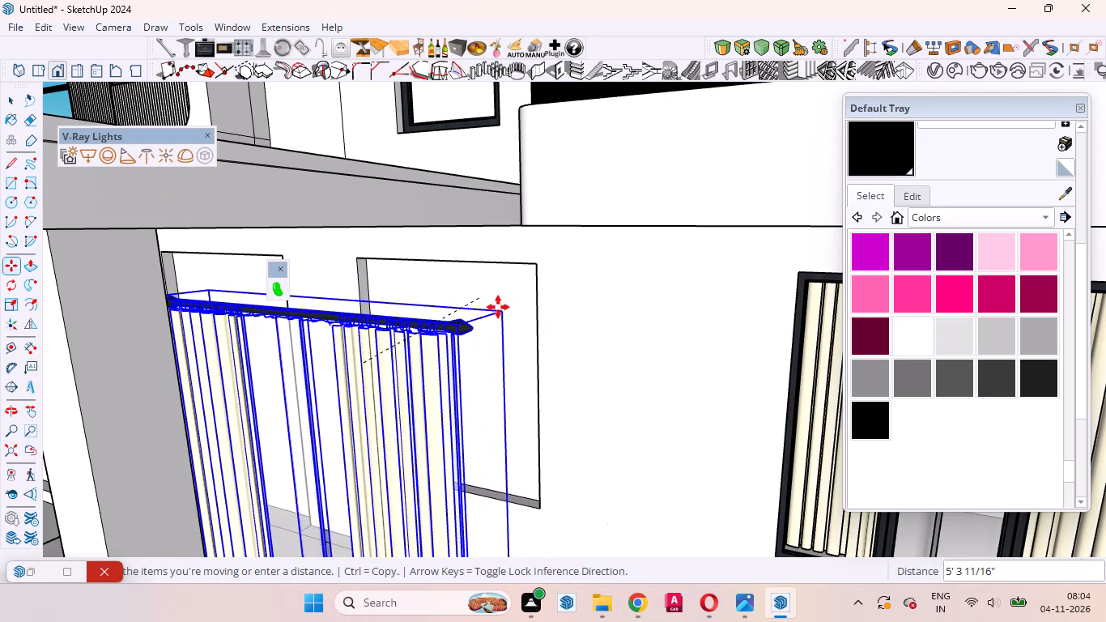
key("space")
Inside the house group, push the uncovered opening's back face about 1' 5" deeper into the wall, and exit the group.
left_click(501, 288)
double_click(501, 288)
left_click(502, 298)
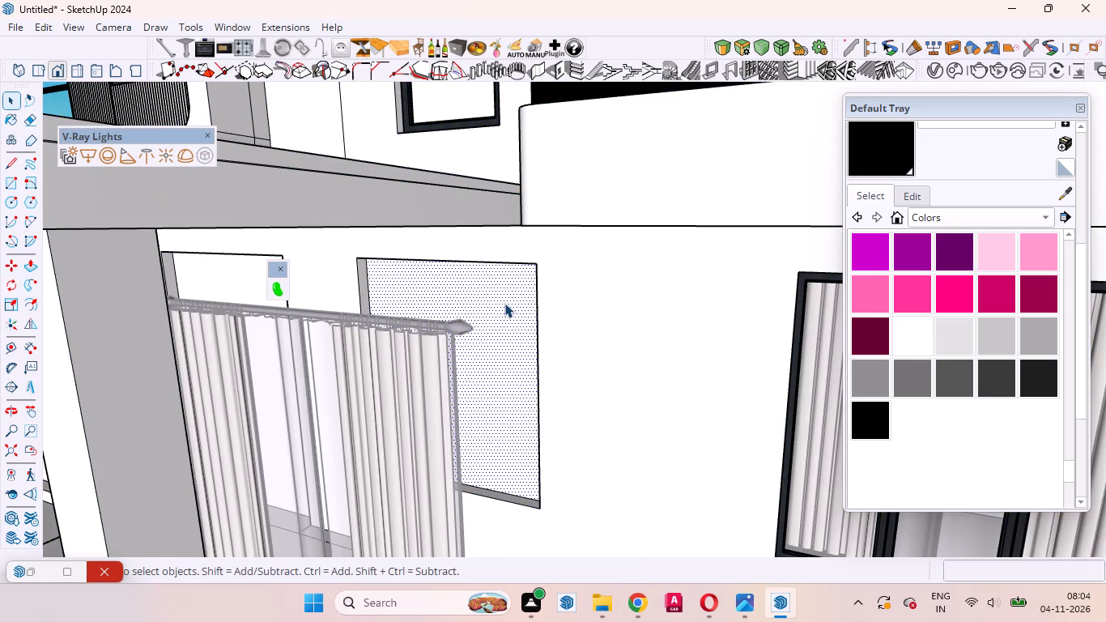
key("p")
left_click_drag(504, 303, 531, 279)
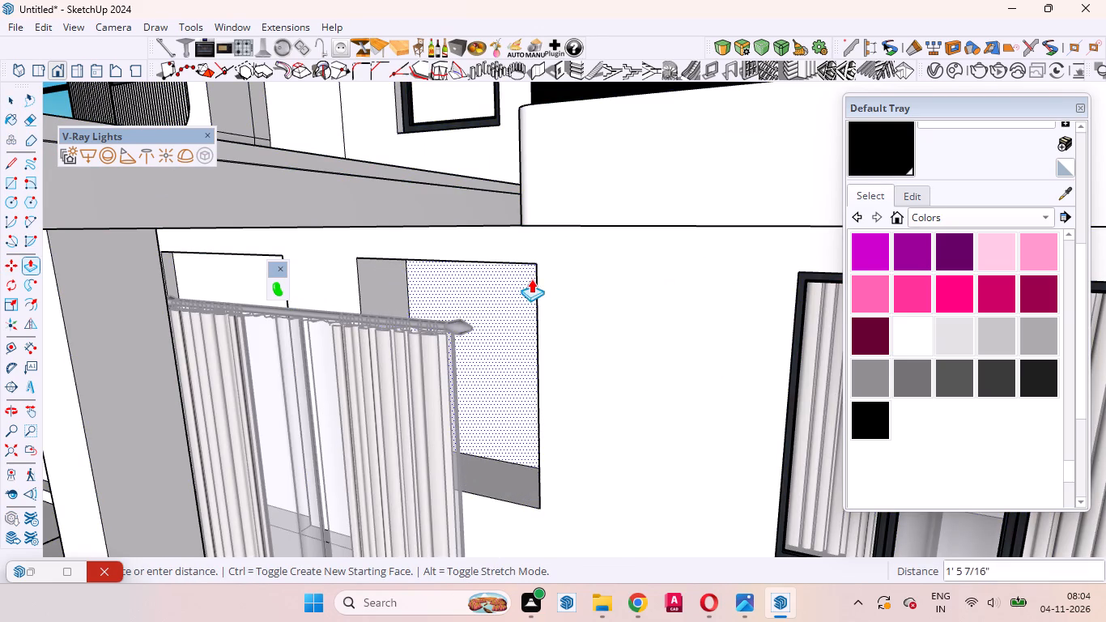
left_click_drag(531, 279, 517, 289)
double_click(499, 316)
key("space")
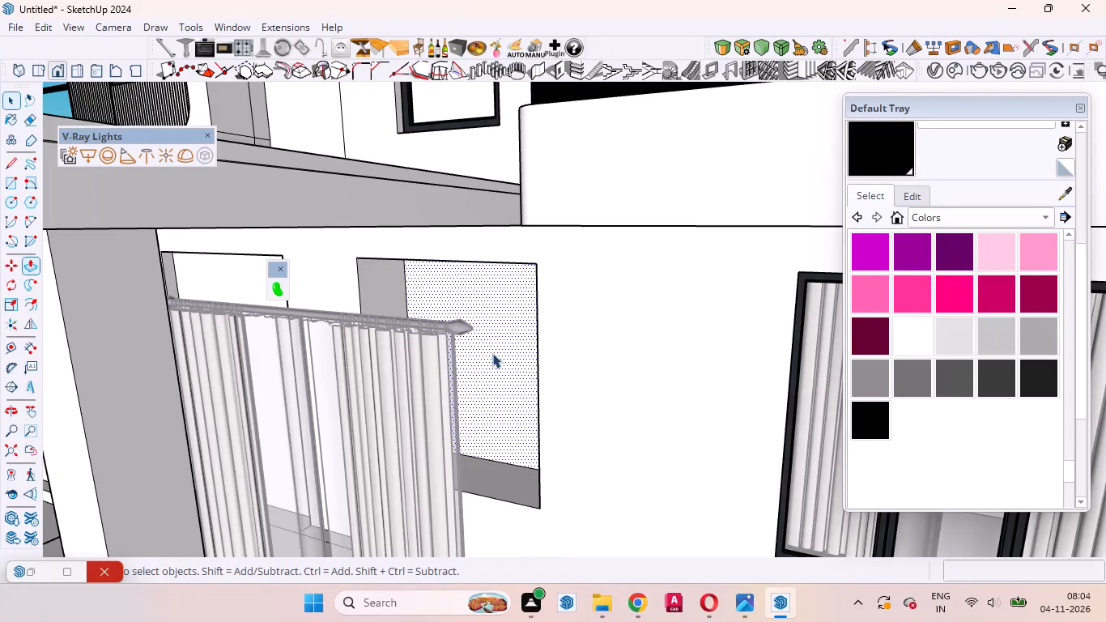
scroll(450, 334, "down", 5)
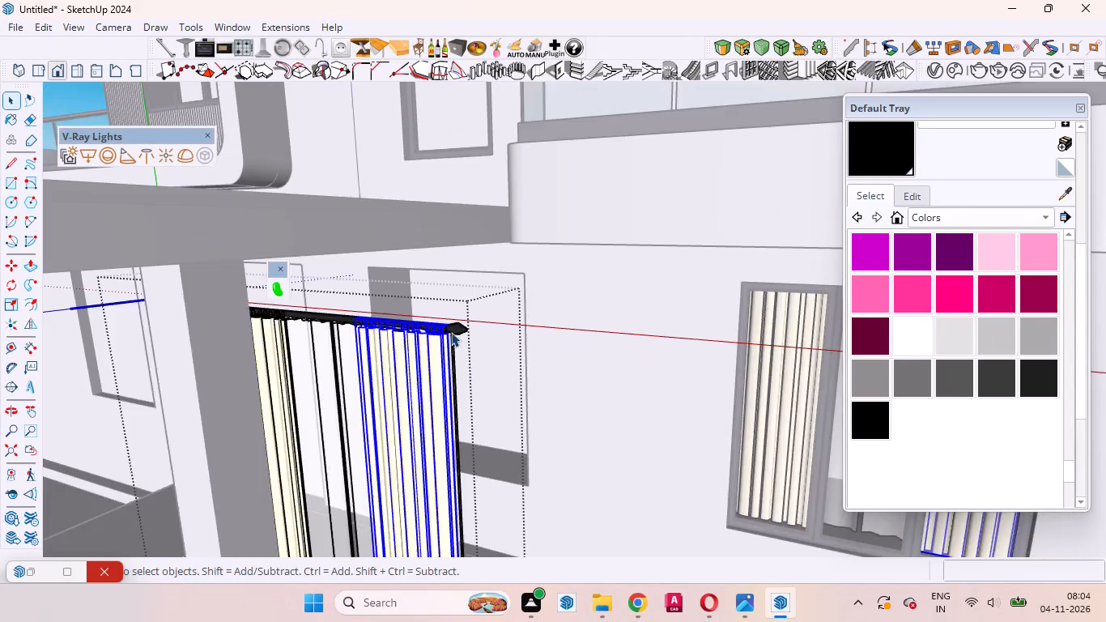
scroll(451, 332, "down", 20)
scroll(451, 332, "down", 3)
left_click(673, 484)
Move the ground-floor curtain by its upper corner about 5' 3 11/16" back to the upper corner of the deepened opening.
scroll(485, 334, "up", 3)
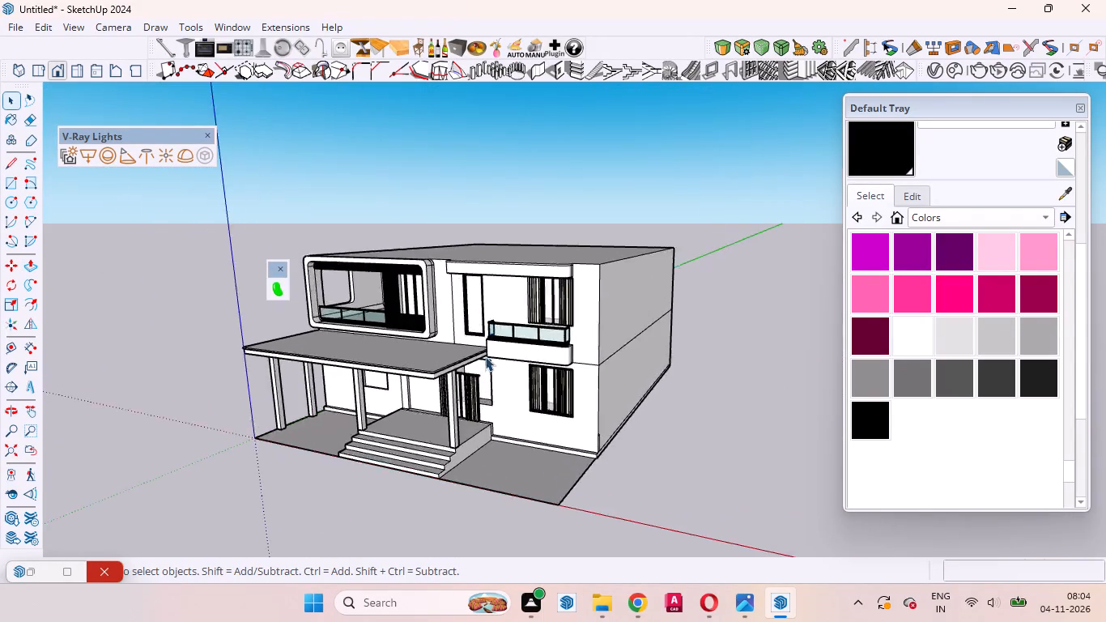
scroll(485, 356, "up", 8)
middle_click_drag(370, 432, 561, 355)
left_click(476, 367)
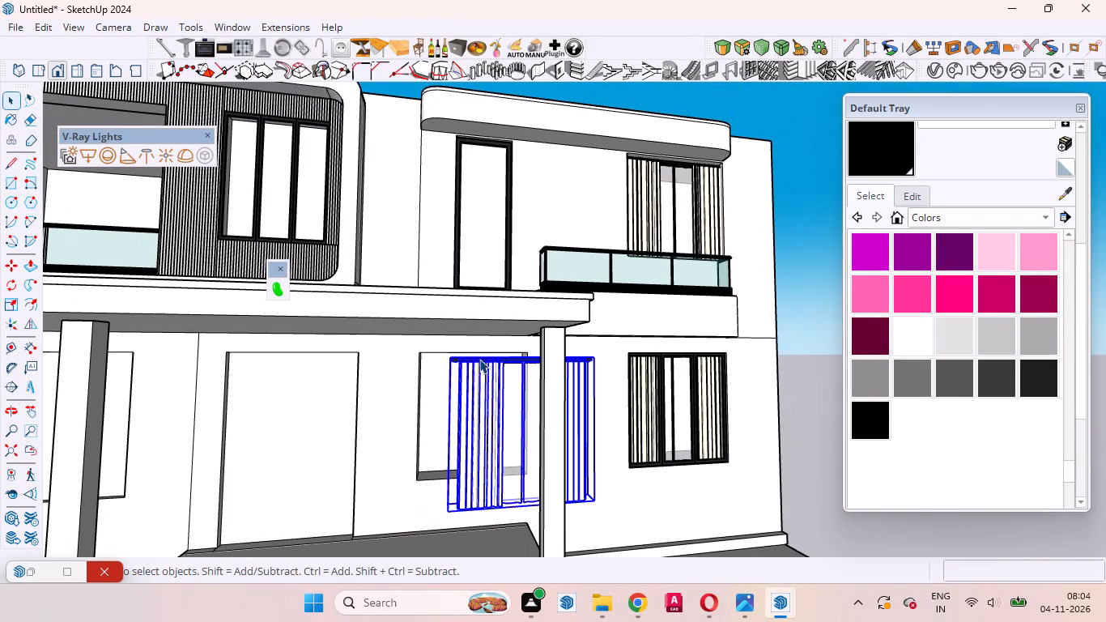
key("m")
scroll(450, 351, "up", 7)
middle_click_drag(453, 390, 465, 405)
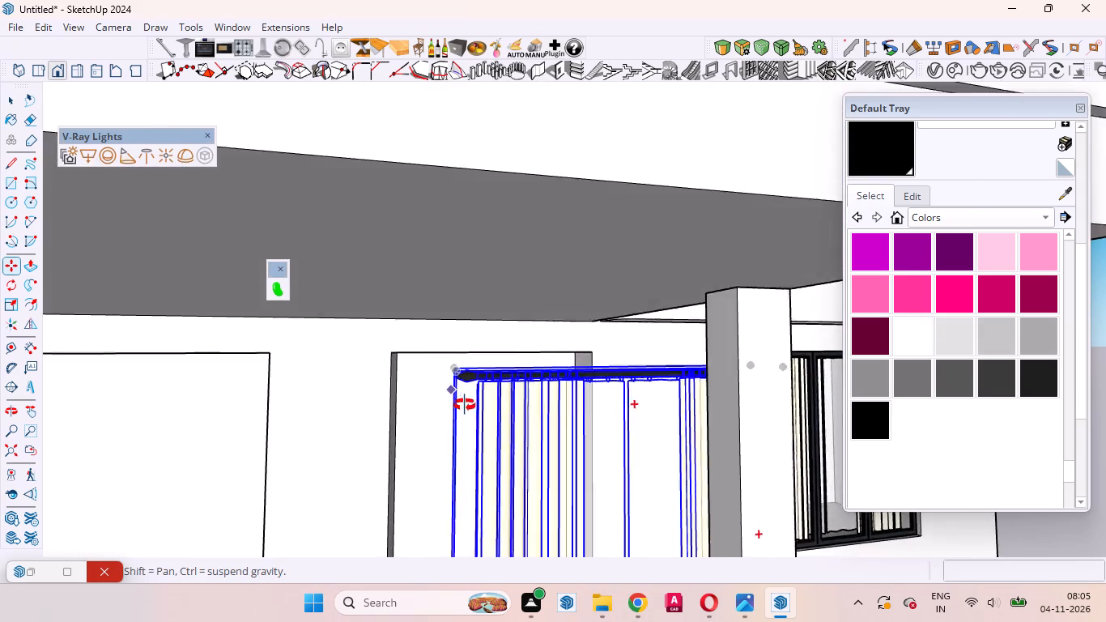
middle_click_drag(465, 405, 527, 390)
middle_click_drag(583, 382, 583, 386)
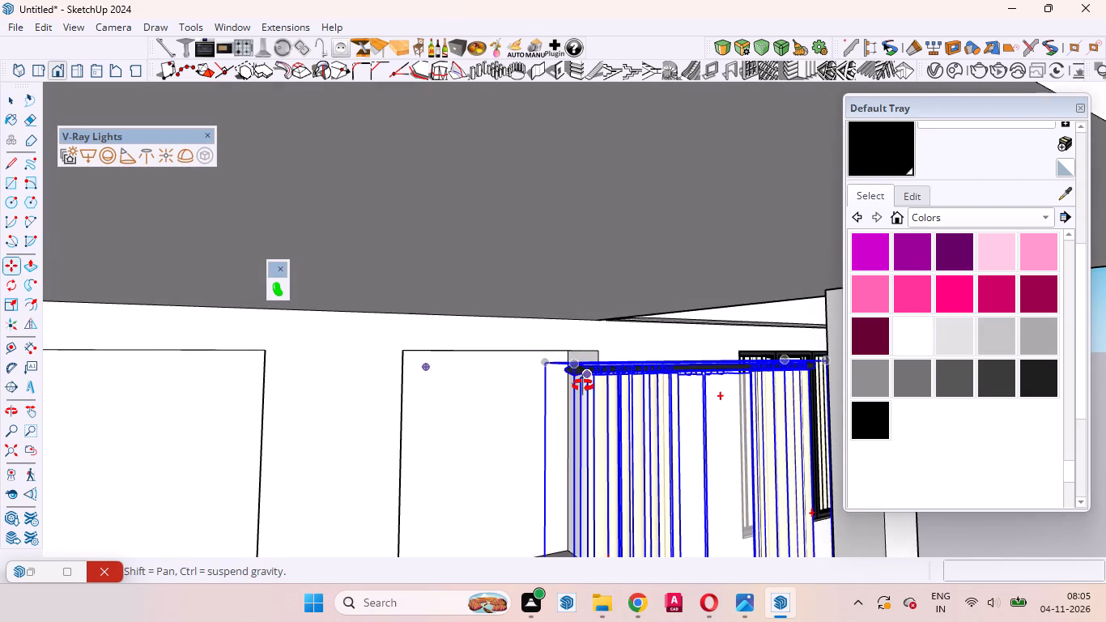
middle_click_drag(583, 386, 646, 384)
scroll(640, 373, "up", 1)
left_click(593, 363)
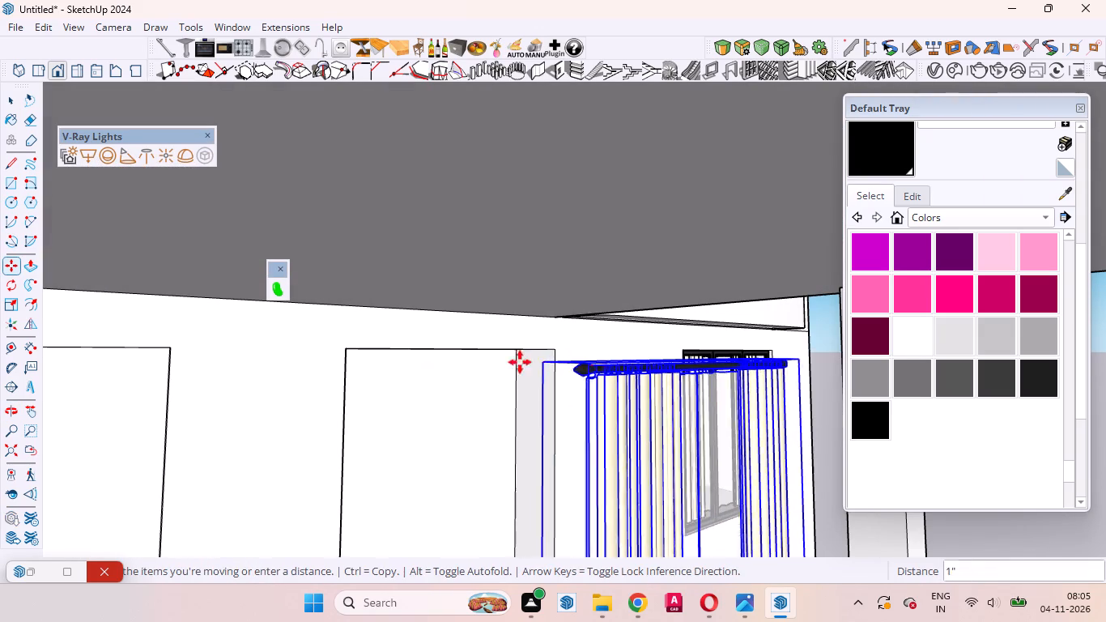
left_click(348, 351)
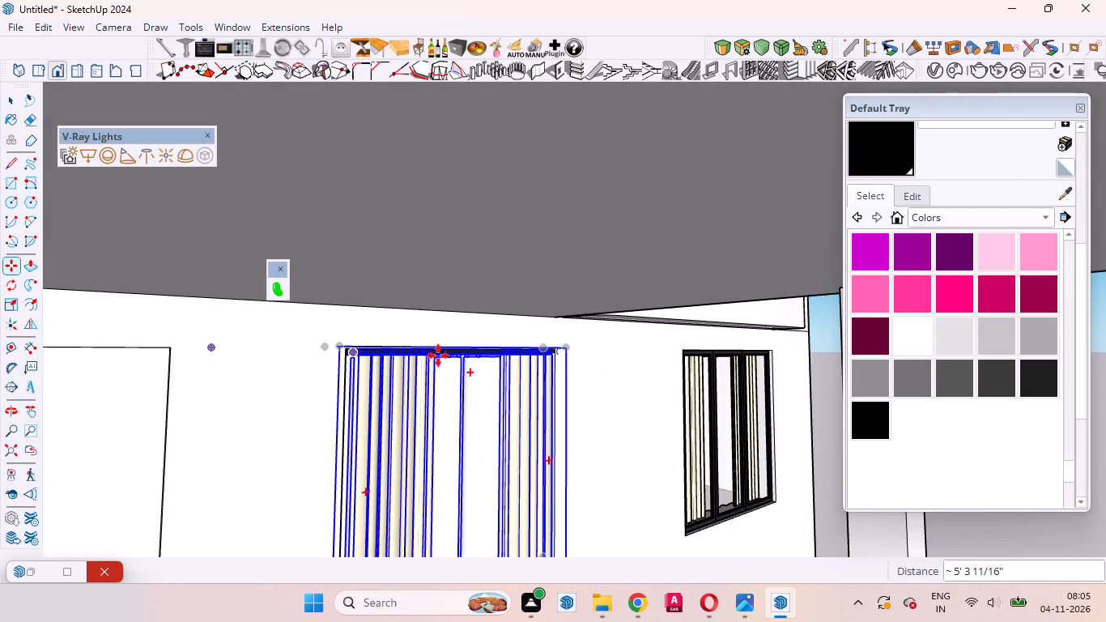
middle_click_drag(459, 372, 62, 396)
scroll(288, 381, "up", 4)
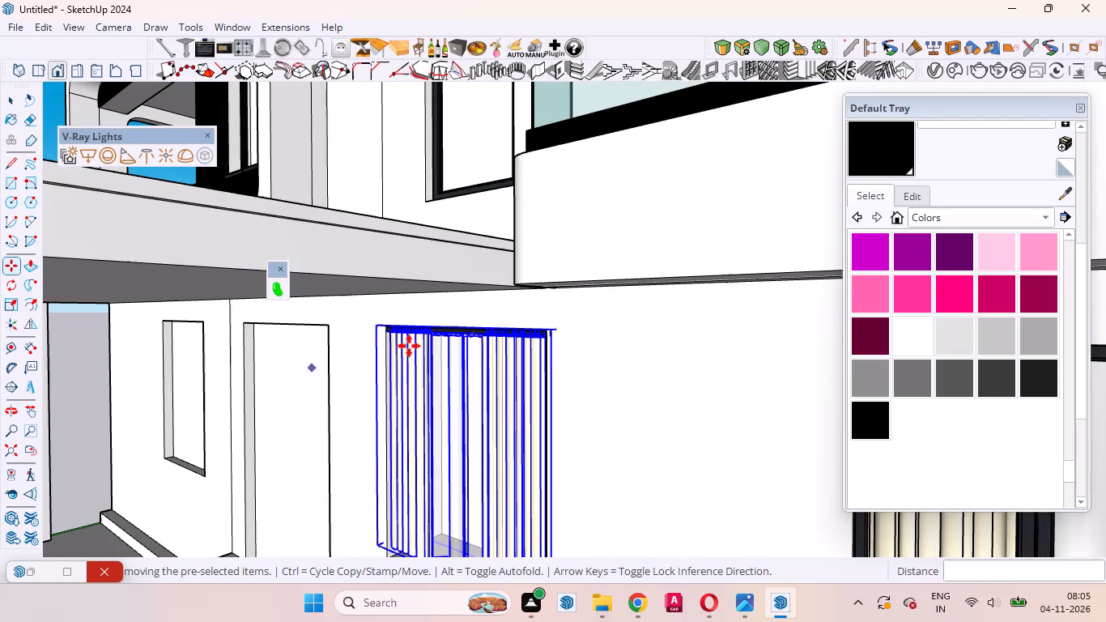
Move the ground-floor curtain about 4 1/16" along the green axis, deeper into the opening beside the entrance door.
scroll(409, 346, "up", 4)
middle_click_drag(460, 365, 341, 370)
scroll(564, 346, "up", 6)
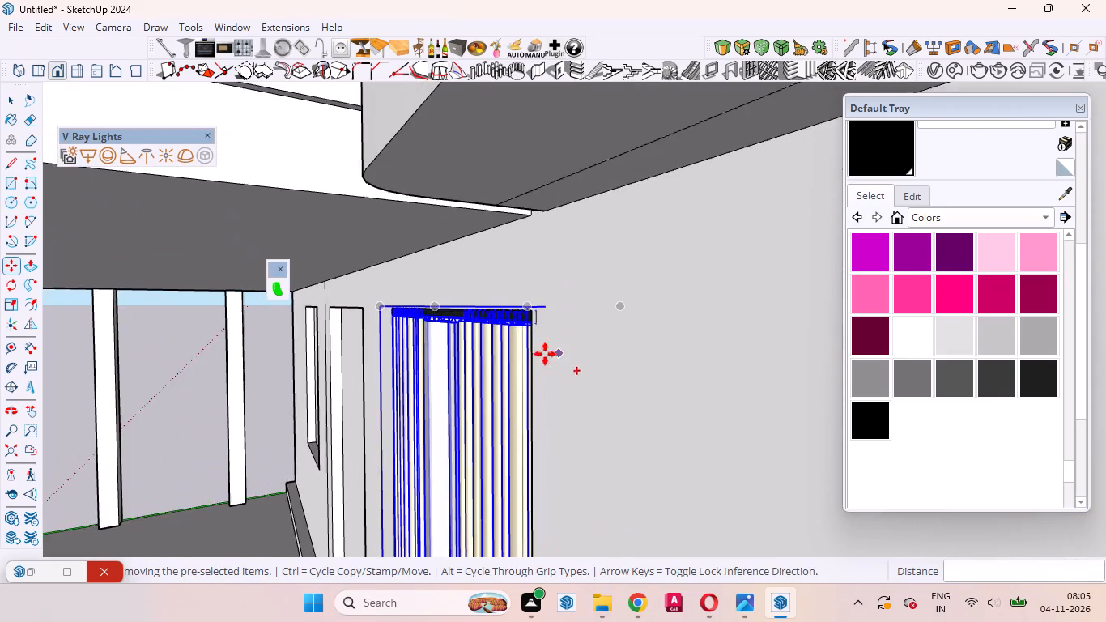
scroll(545, 354, "up", 4)
left_click(428, 363)
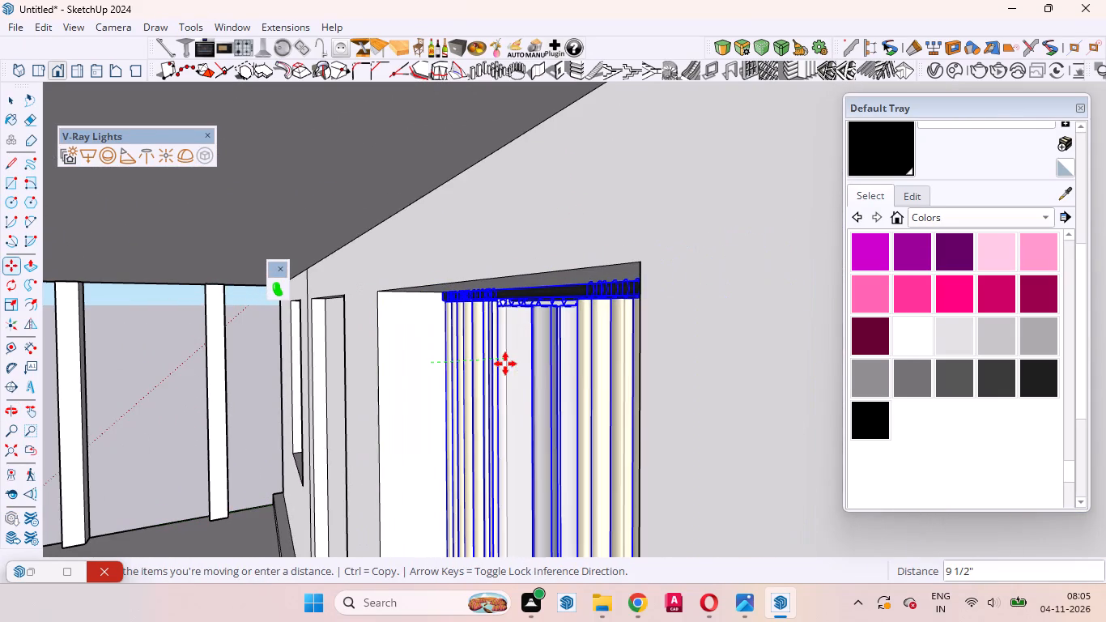
left_click(464, 360)
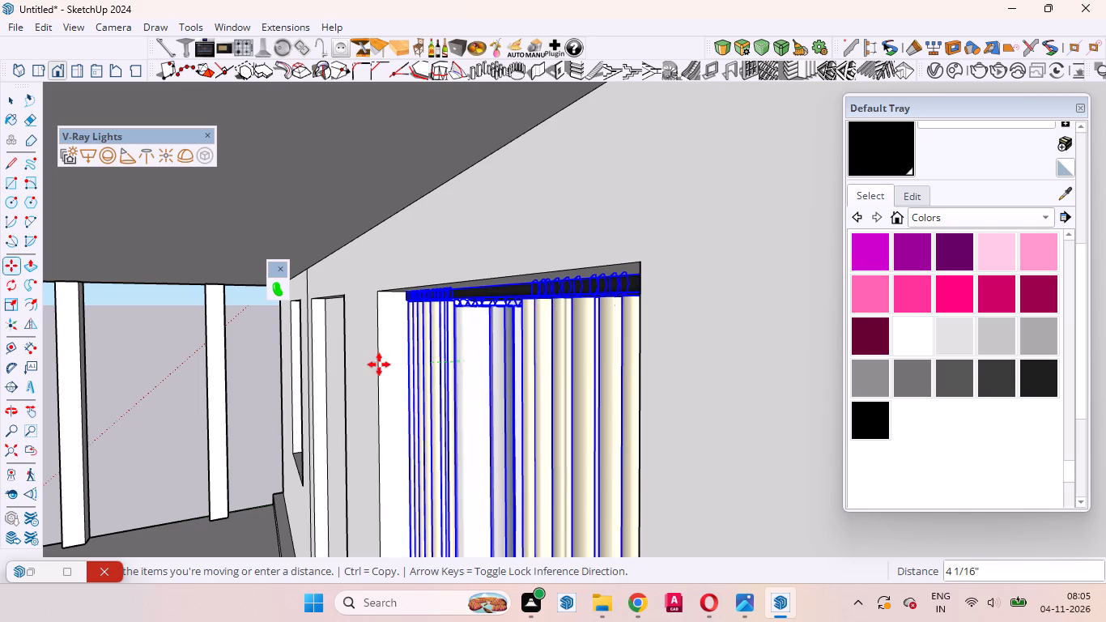
key("space")
Scale the ground-floor curtain's height from its bottom grip by about 1.04 to reach the opening's sill, and deselect it.
scroll(409, 364, "down", 11)
middle_click_drag(470, 428, 766, 405)
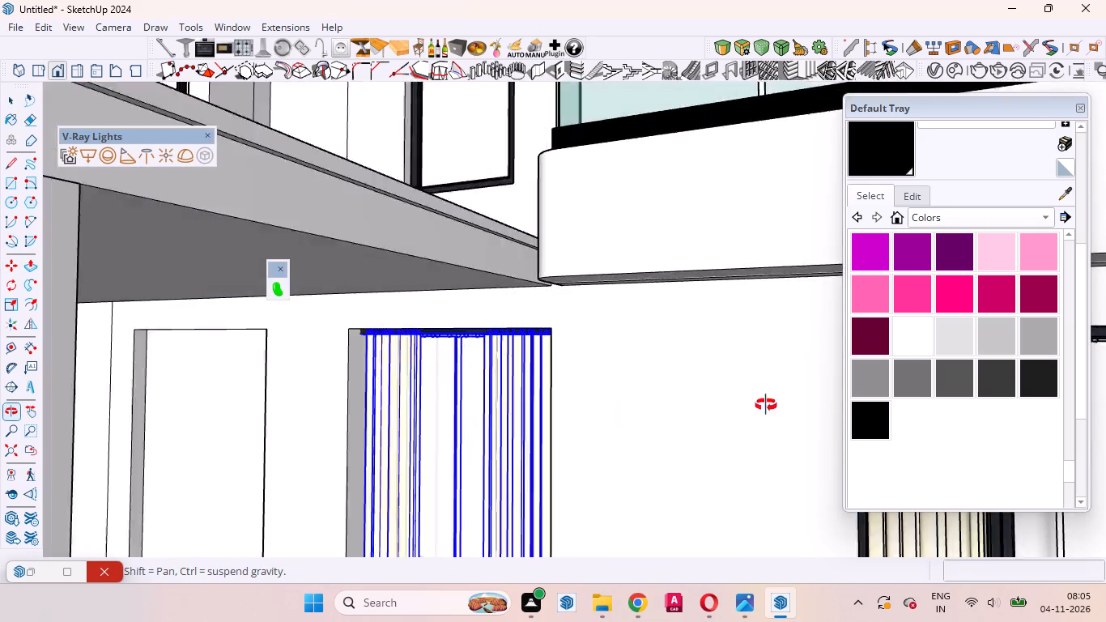
middle_click_drag(766, 405, 910, 399)
scroll(812, 395, "up", 1)
scroll(553, 369, "down", 12)
scroll(546, 499, "up", 2)
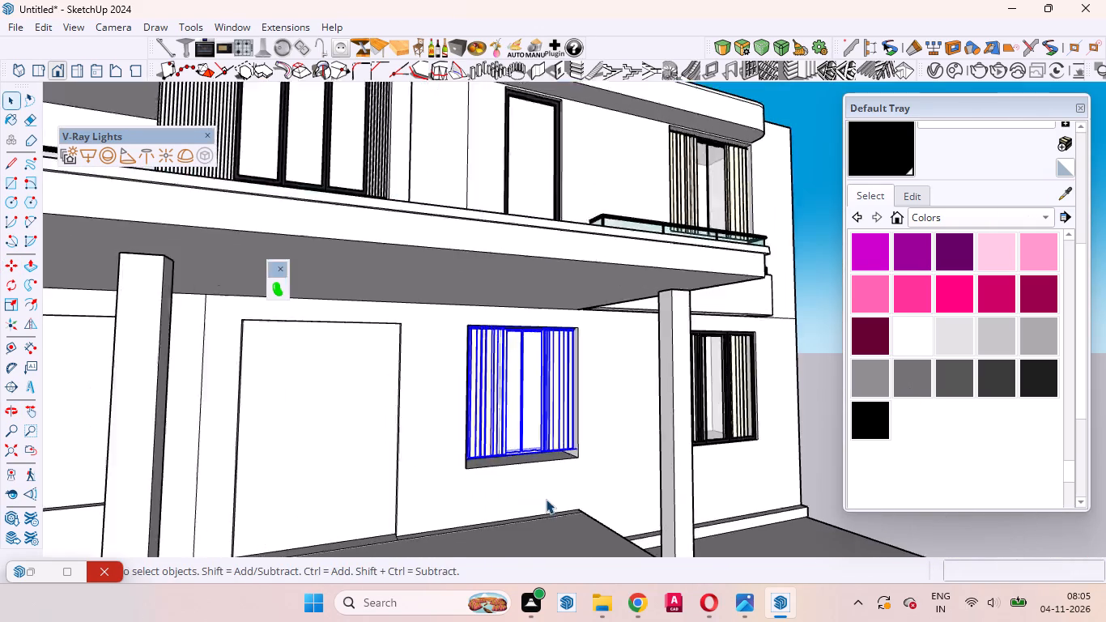
scroll(546, 499, "up", 7)
middle_click_drag(520, 453, 488, 398)
middle_click(488, 398)
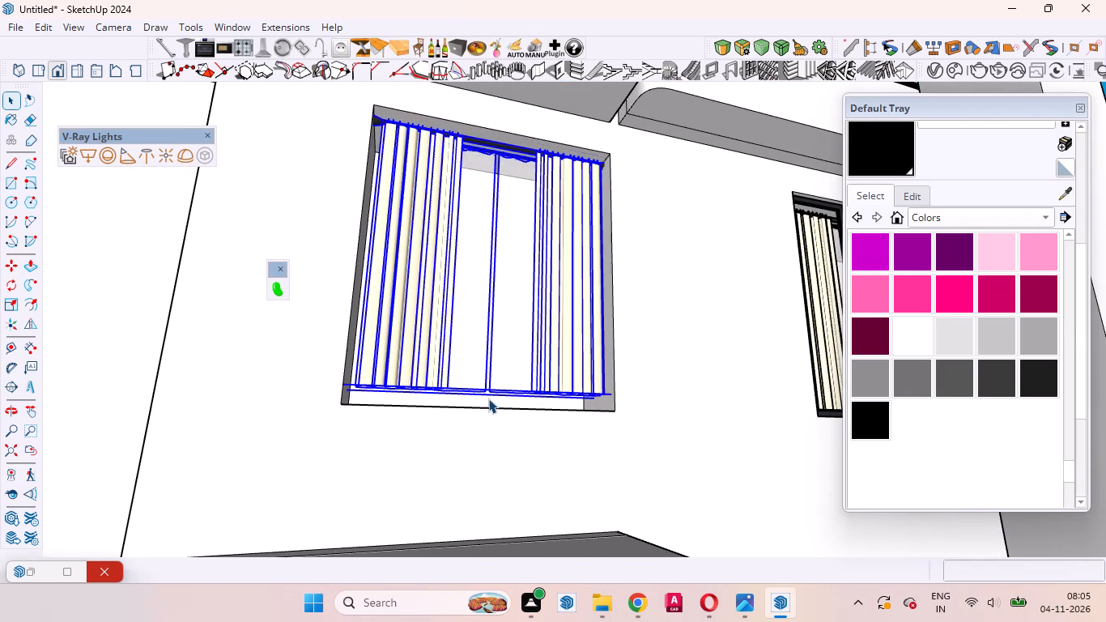
key("s")
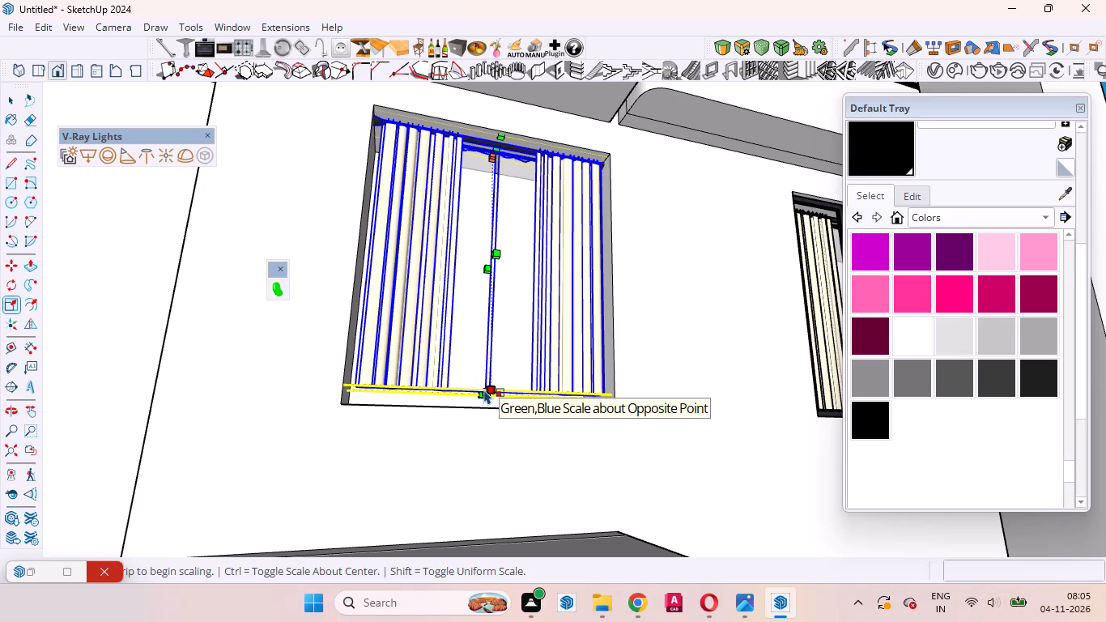
left_click(482, 387)
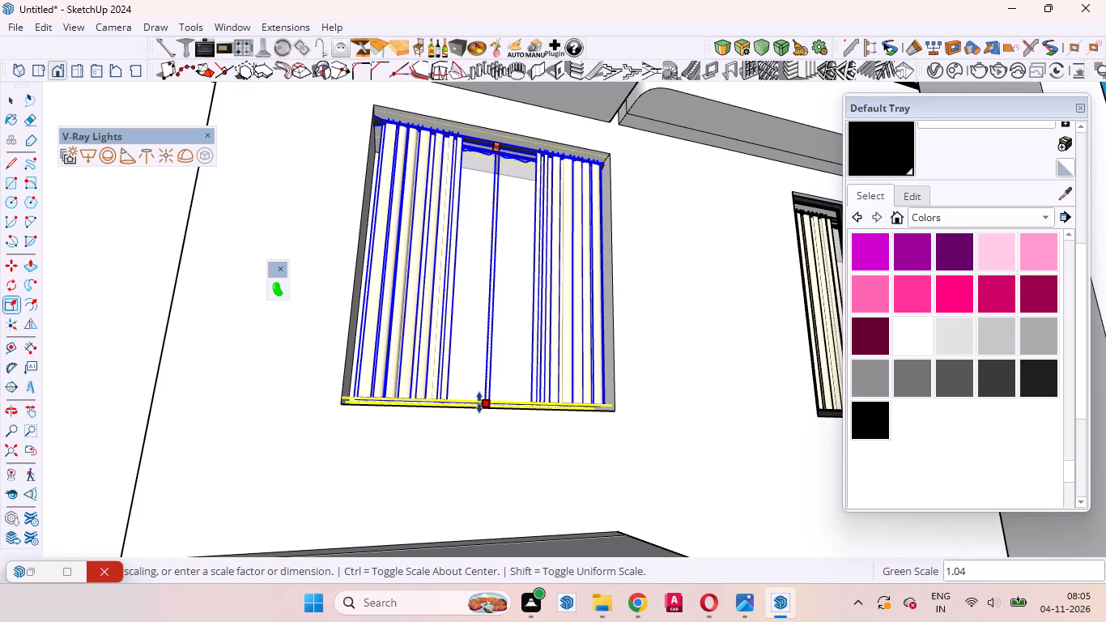
left_click(479, 404)
middle_click_drag(482, 424, 443, 586)
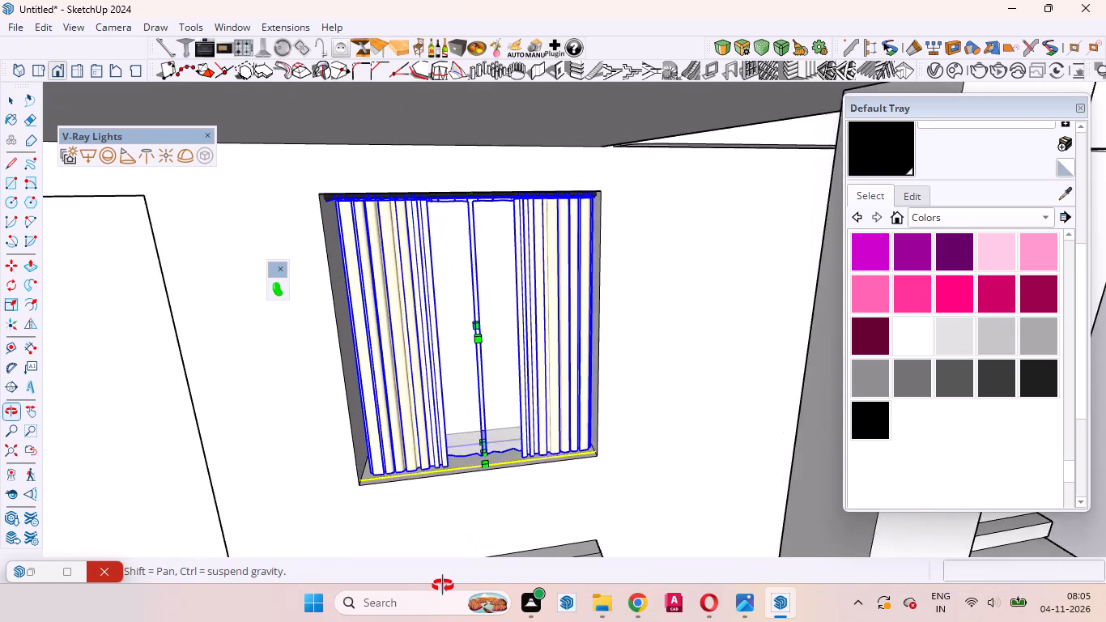
middle_click_drag(443, 586, 441, 583)
scroll(475, 462, "up", 4)
middle_click_drag(466, 457, 376, 469)
scroll(555, 434, "down", 4)
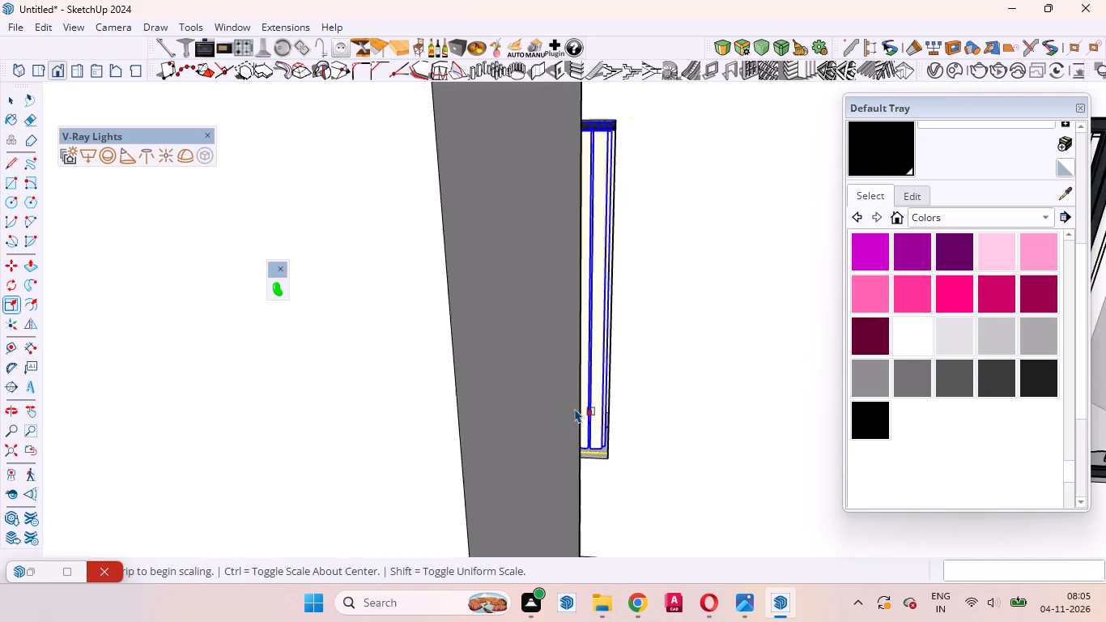
scroll(575, 408, "down", 20)
scroll(575, 408, "down", 11)
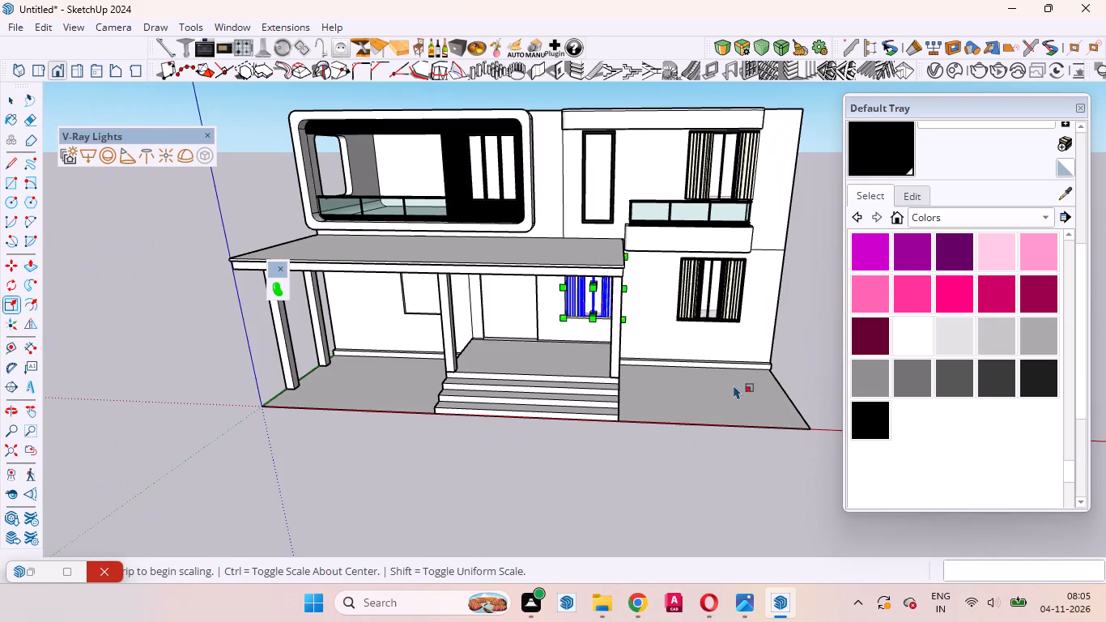
key("space")
left_click(517, 493)
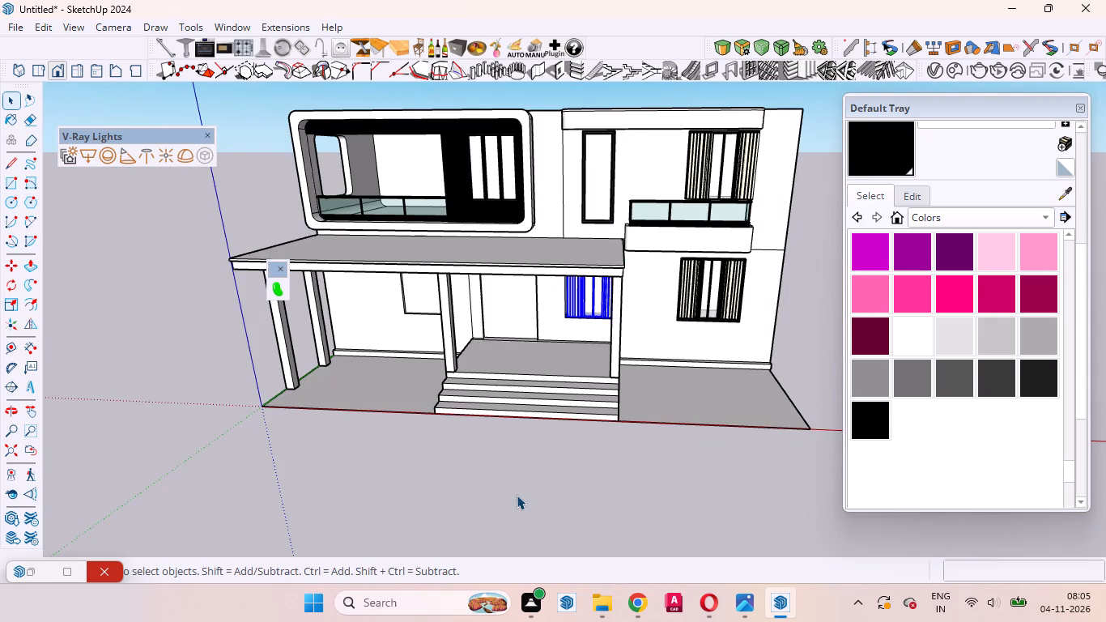
Copy the ground-floor curtain from its lower corner about 14' 8 3/8" to the lower corner of the opening across the entrance door.
scroll(531, 356, "up", 10)
scroll(628, 253, "up", 7)
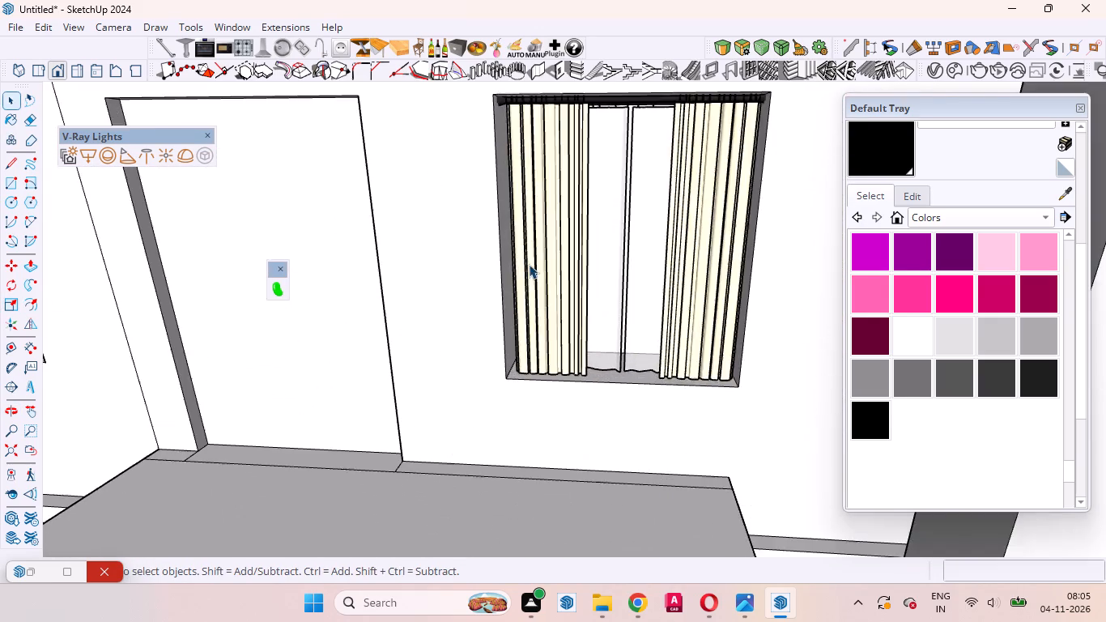
scroll(529, 264, "up", 4)
middle_click_drag(542, 297, 548, 235)
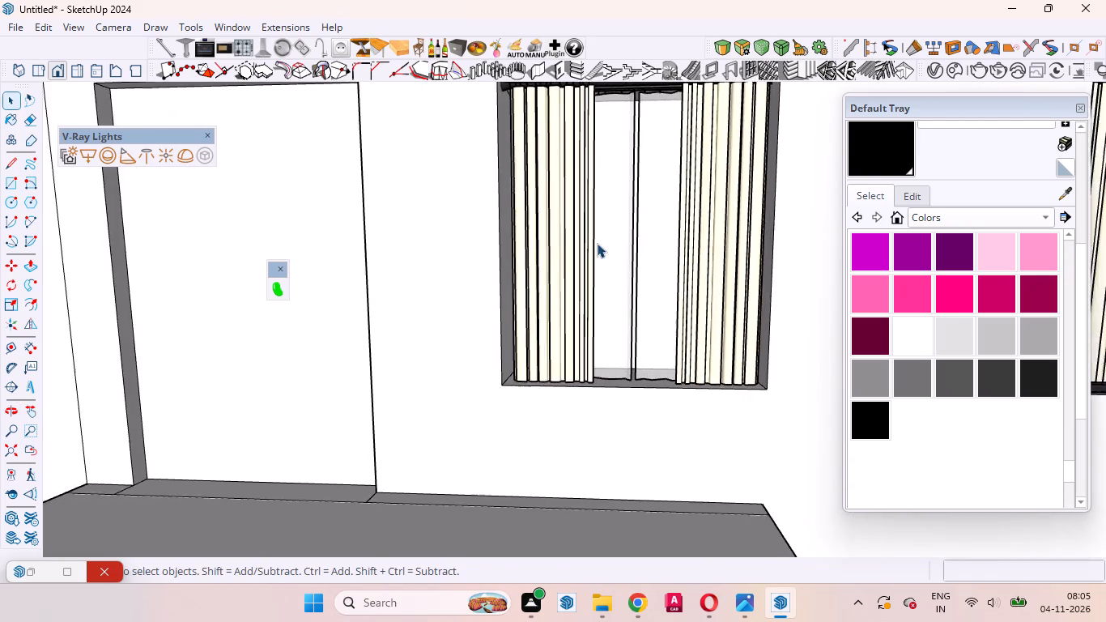
scroll(601, 244, "down", 11)
left_click(602, 228)
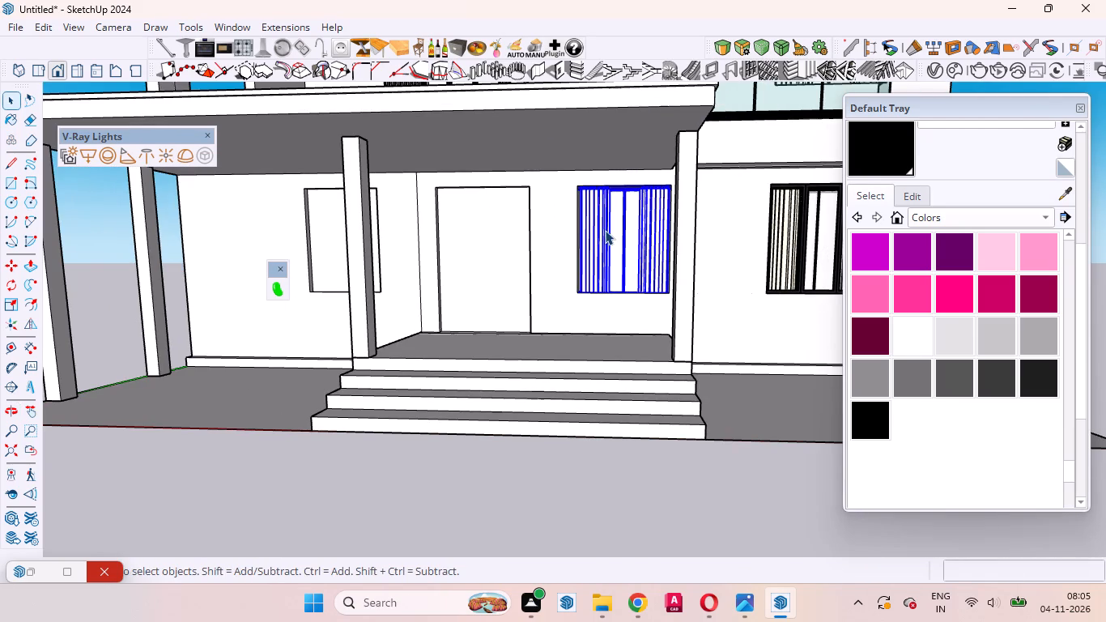
key("m")
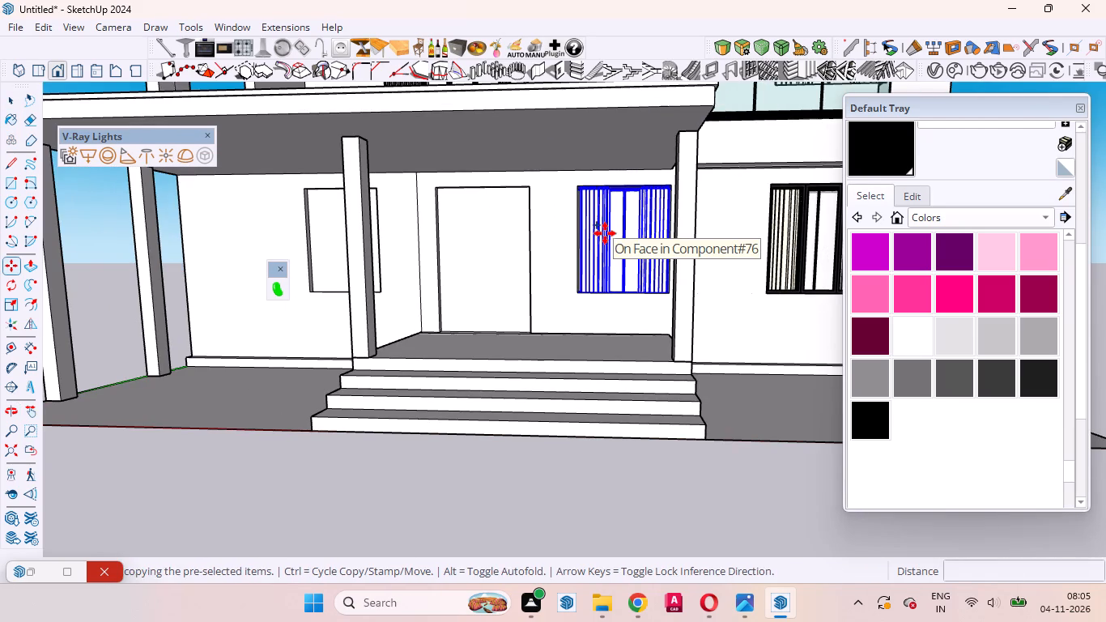
left_click(579, 290)
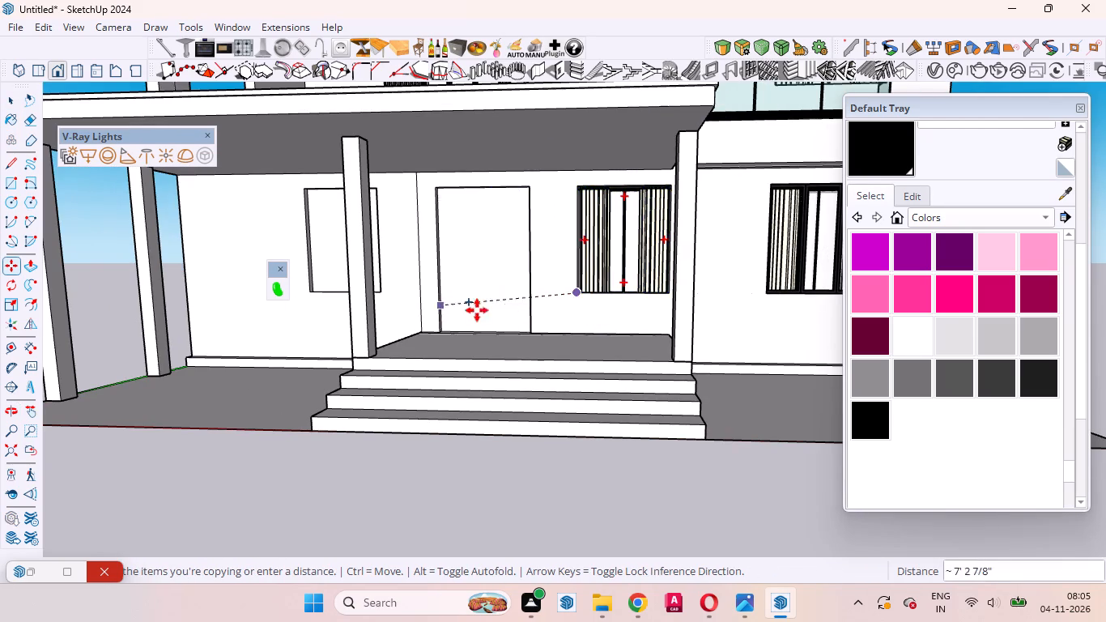
scroll(534, 319, "down", 8)
scroll(414, 303, "up", 14)
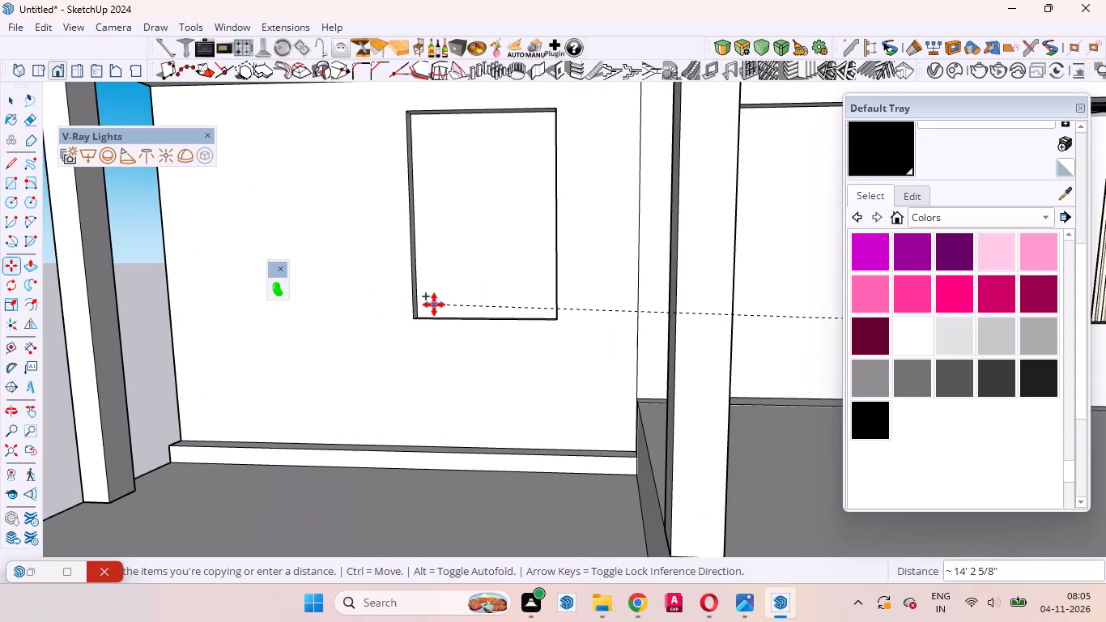
left_click(410, 317)
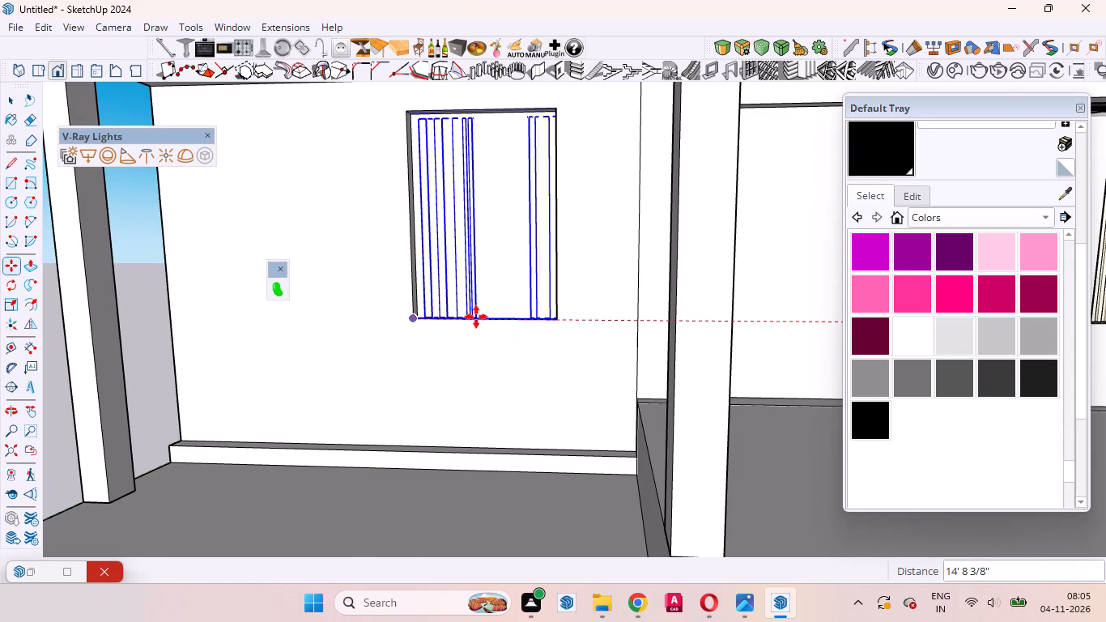
key("space")
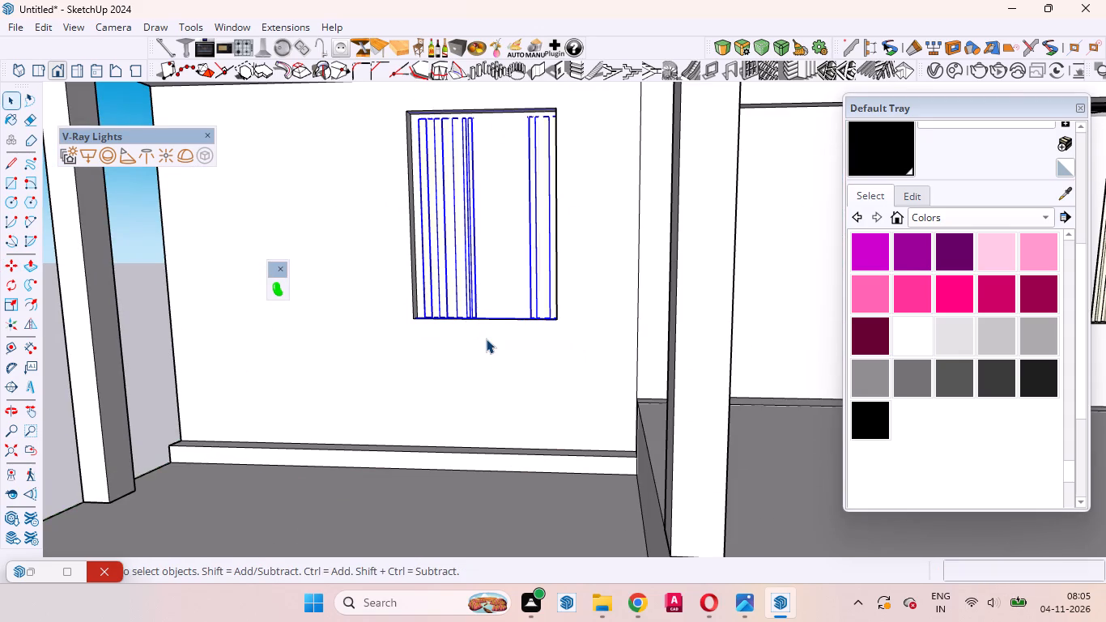
Hide the copied curtain to uncover its window opening.
scroll(419, 333, "down", 10)
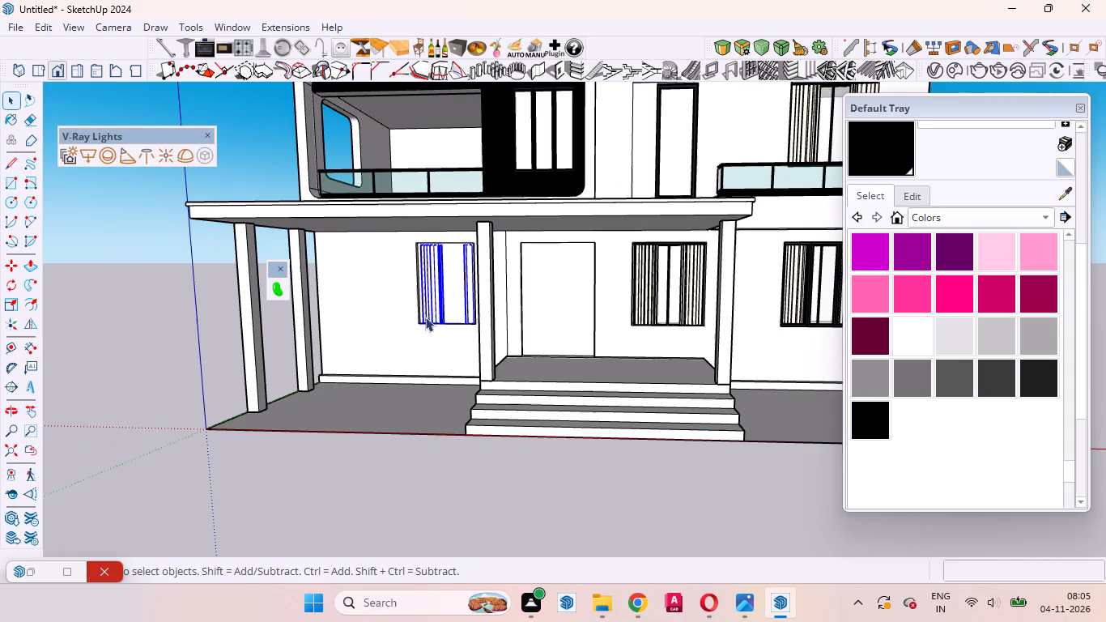
right_click(423, 296)
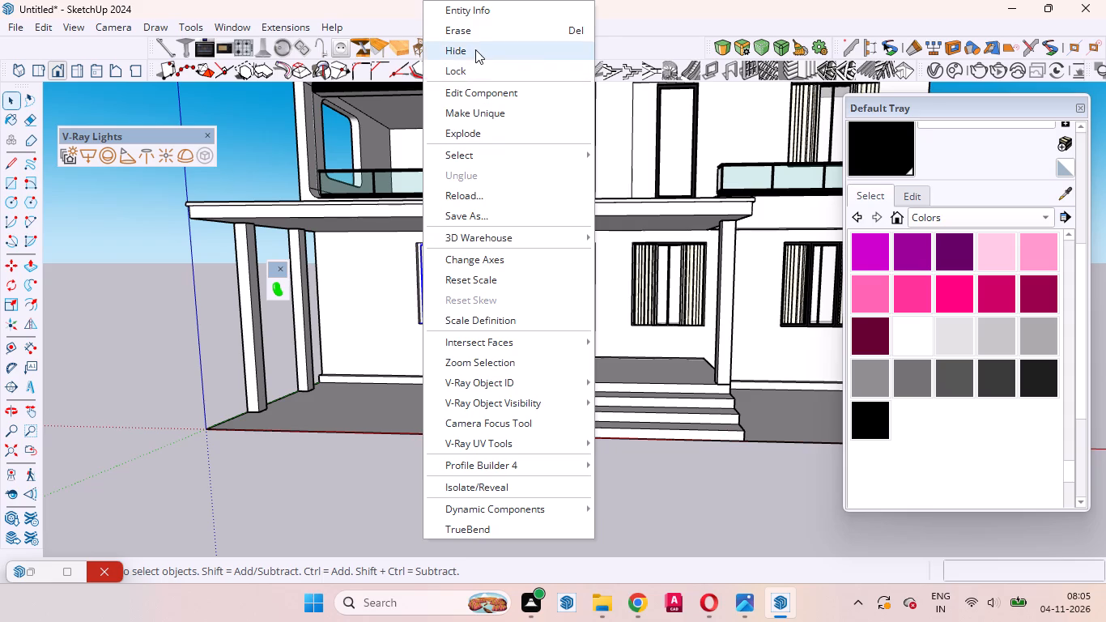
left_click(475, 49)
Inside the house group, push the uncovered opening's back face deeper into the wall by repeating the last push distance.
scroll(441, 256, "up", 4)
left_click(442, 272)
double_click(446, 278)
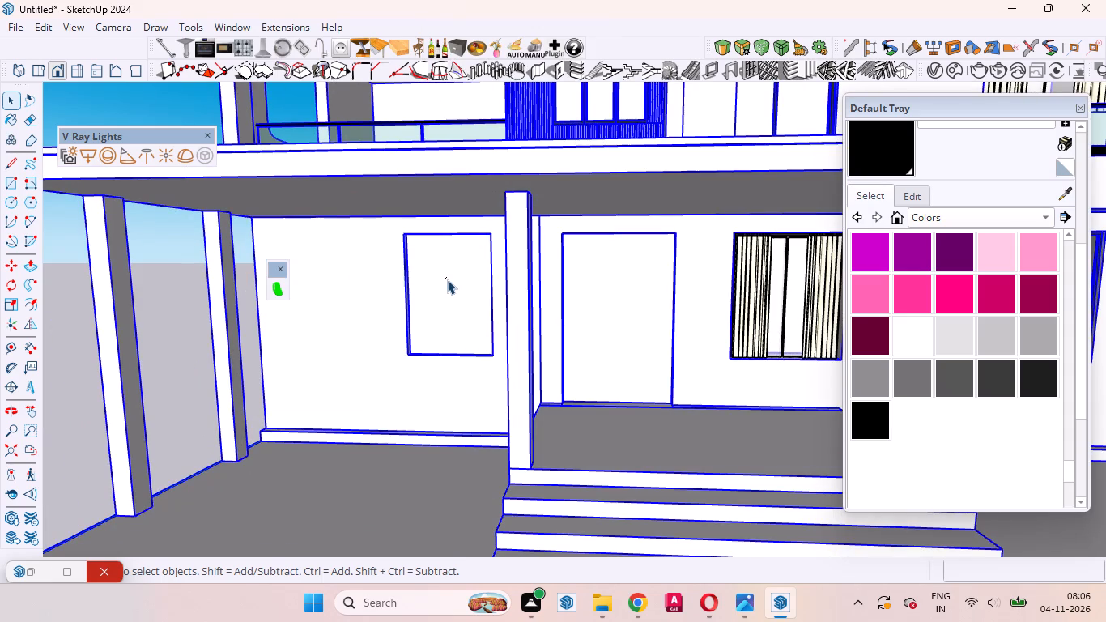
left_click(443, 289)
left_click(449, 303)
scroll(457, 292, "up", 5)
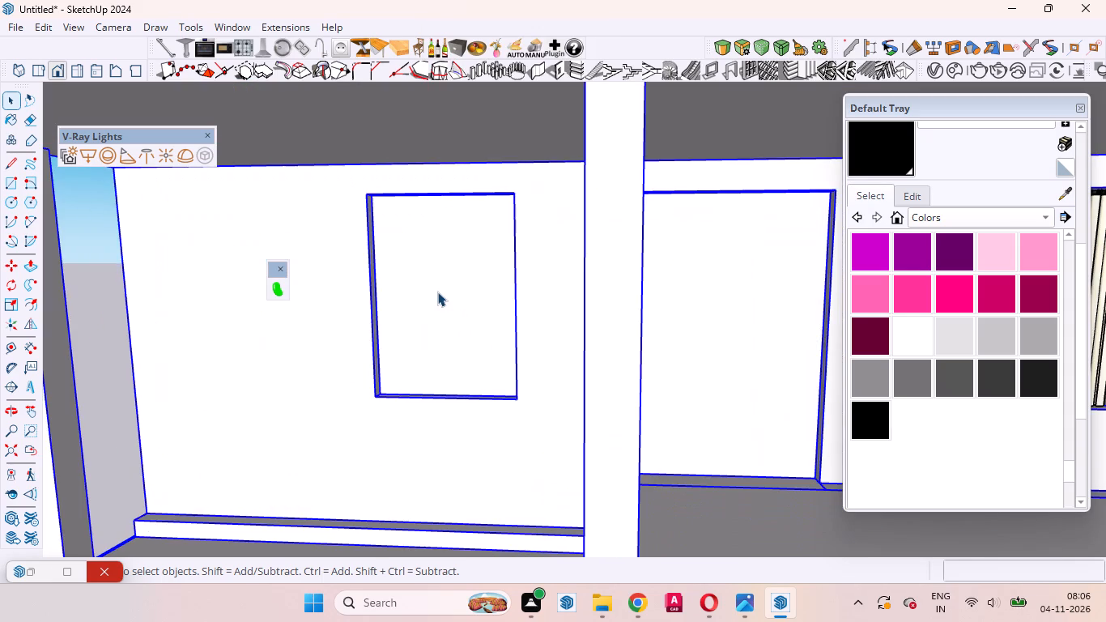
triple_click(436, 292)
left_click(436, 292)
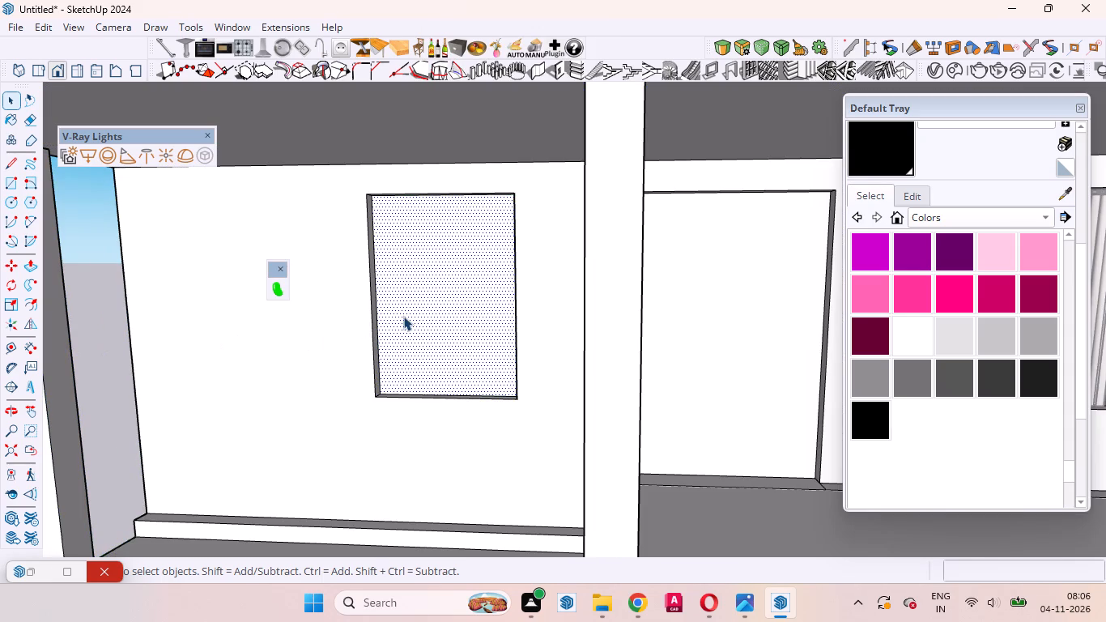
key("p")
double_click(421, 309)
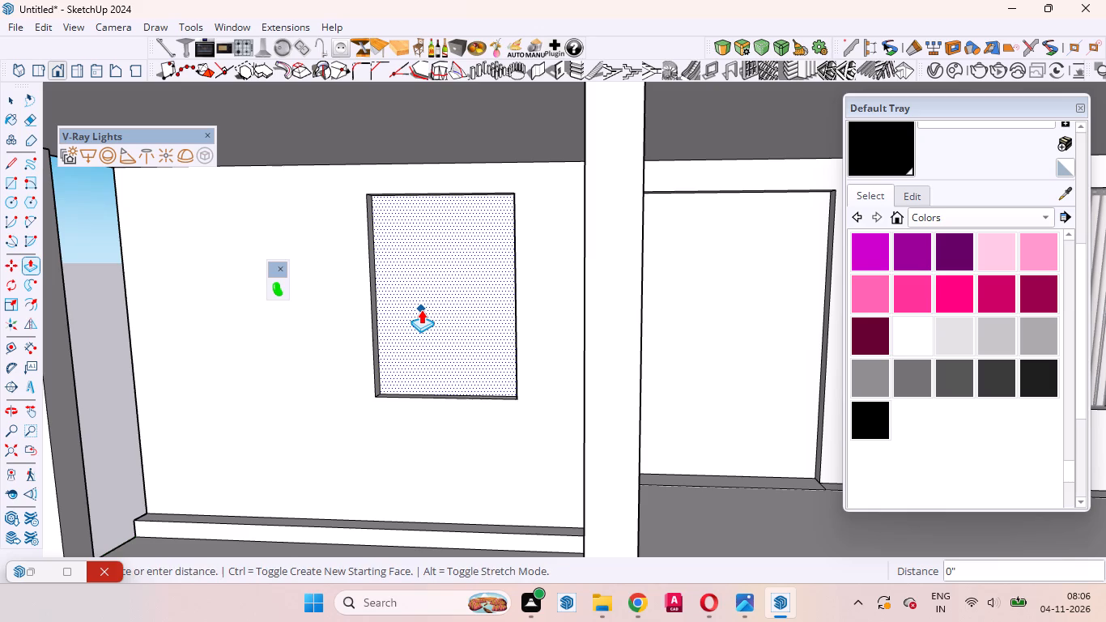
double_click(423, 309)
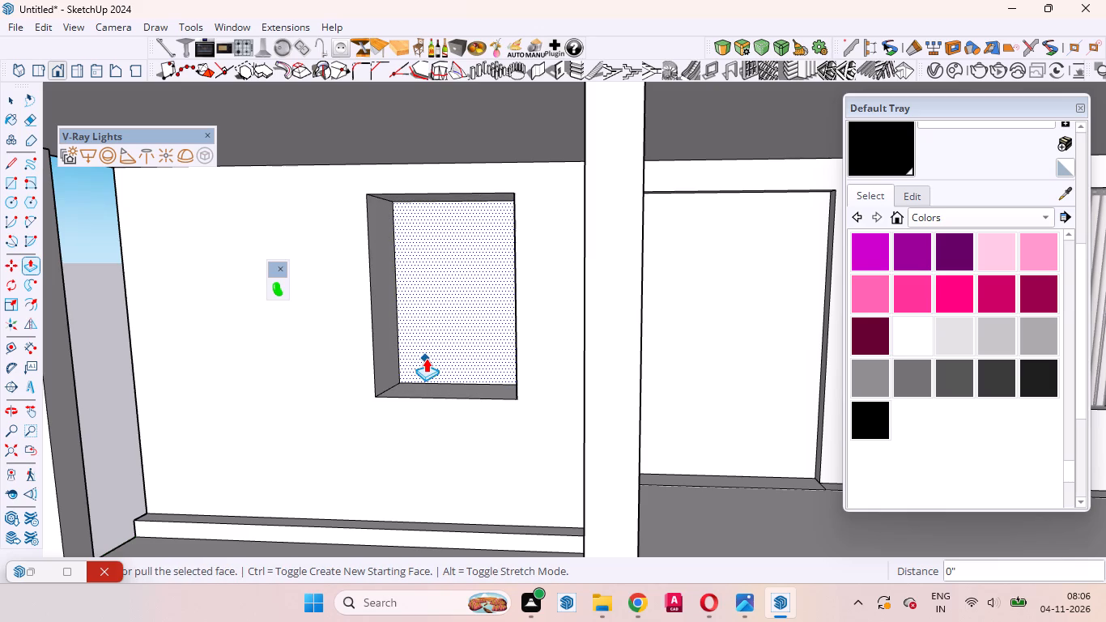
key("space")
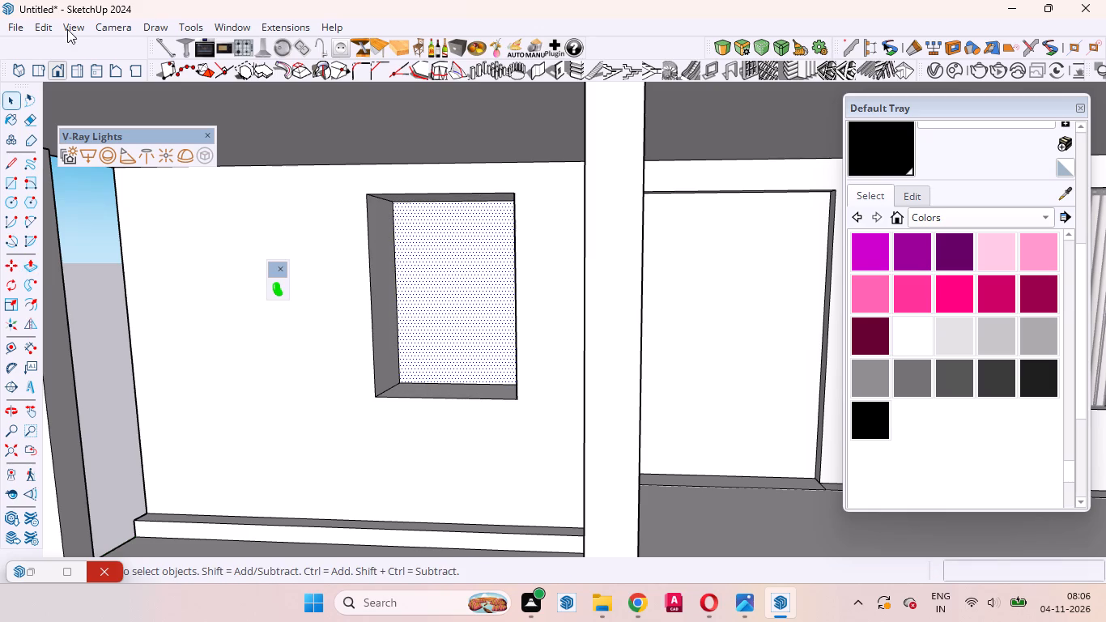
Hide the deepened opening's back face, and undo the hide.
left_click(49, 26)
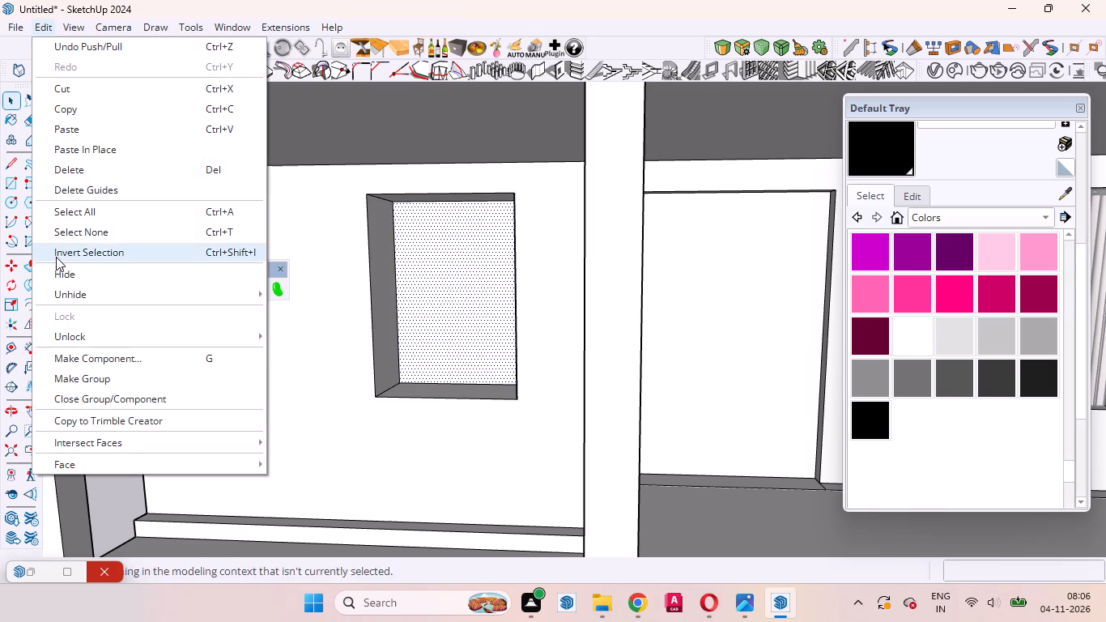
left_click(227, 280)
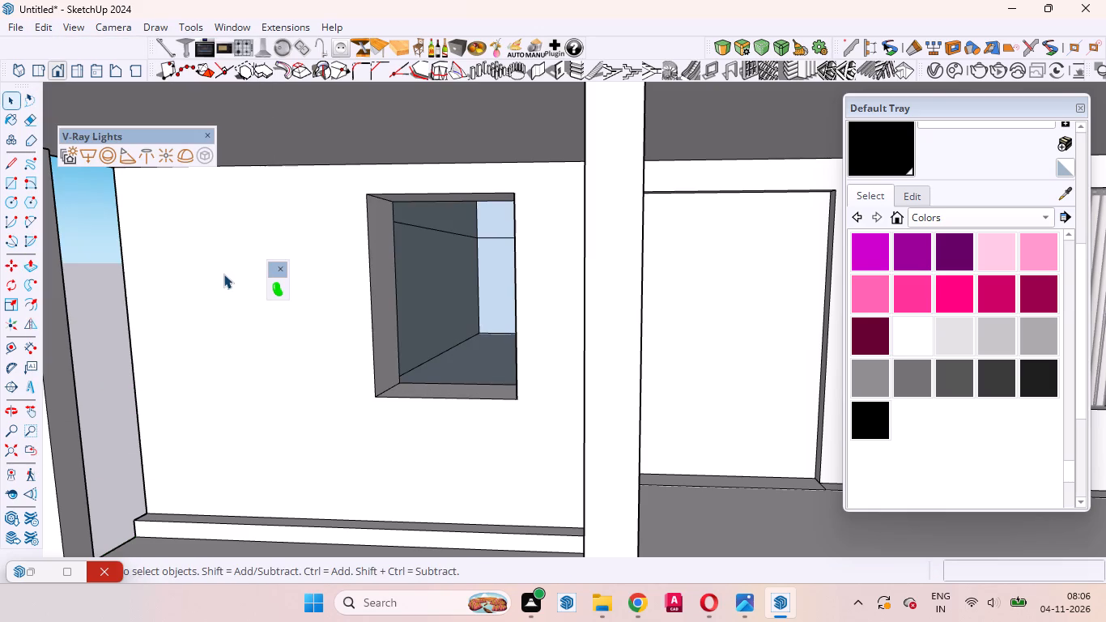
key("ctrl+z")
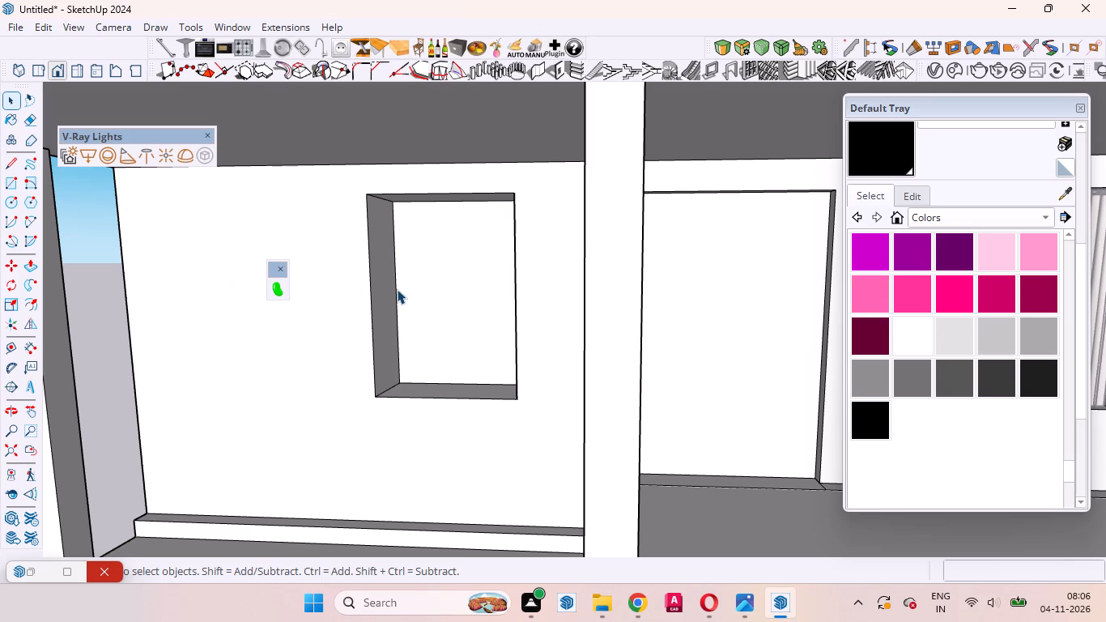
Unhide the last hidden curtain in the deepened opening, and exit the house group.
left_click(34, 26)
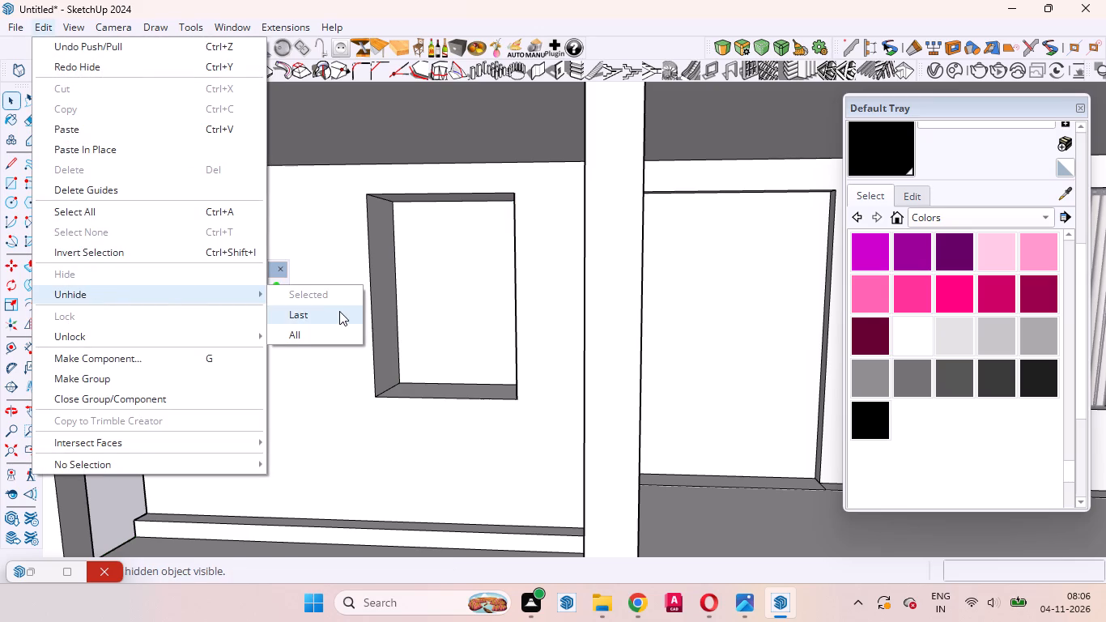
left_click(343, 312)
middle_click_drag(441, 395, 323, 436)
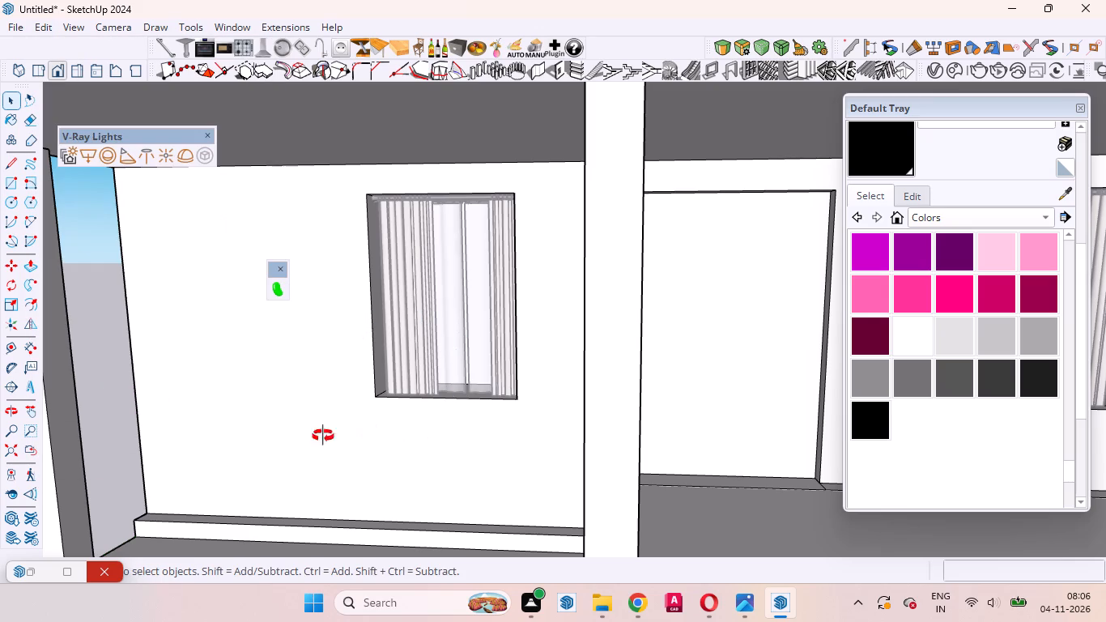
middle_click_drag(323, 436, 241, 436)
middle_click(241, 436)
scroll(454, 360, "down", 12)
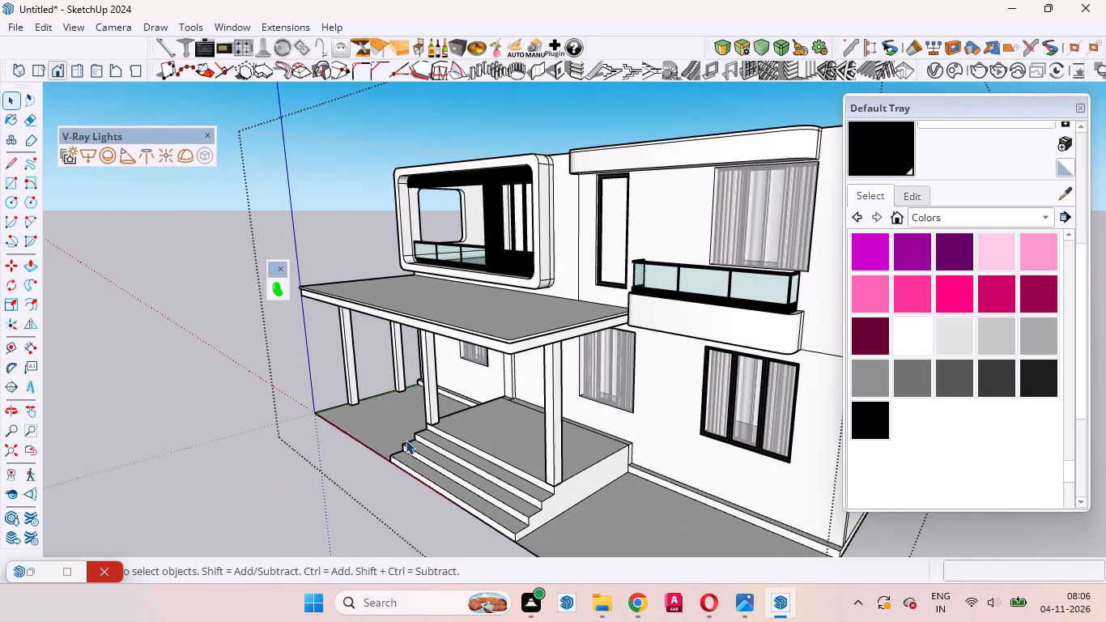
left_click(280, 484)
scroll(461, 342, "up", 16)
scroll(506, 211, "up", 5)
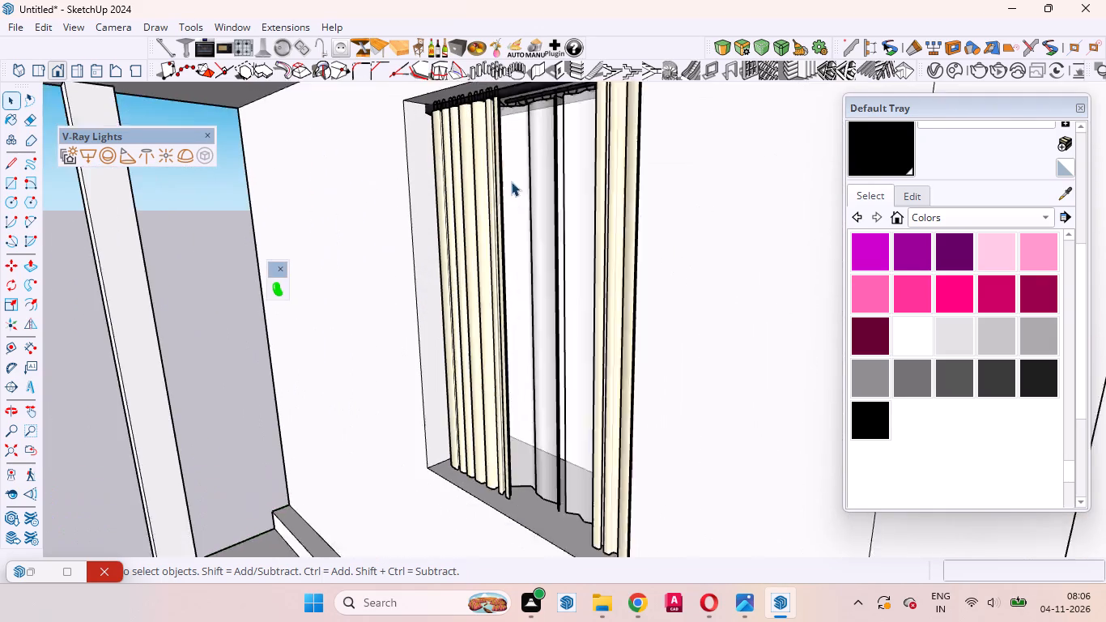
Examine the fitted curtains and the remaining windows across both floors of the front facade.
middle_click_drag(454, 260, 637, 289)
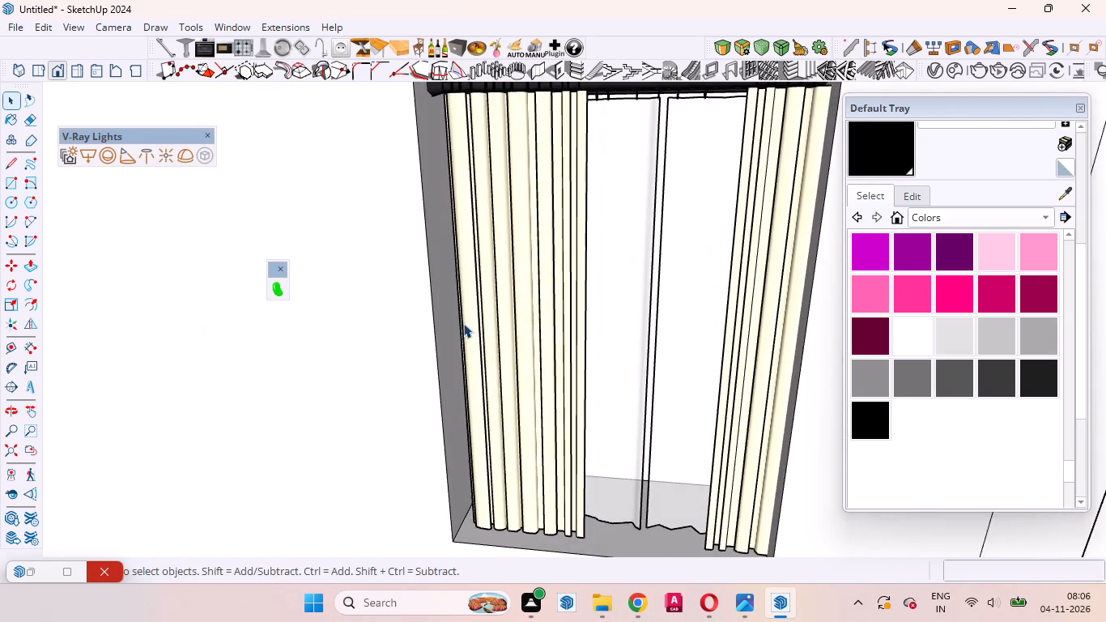
scroll(463, 323, "down", 15)
scroll(337, 343, "down", 19)
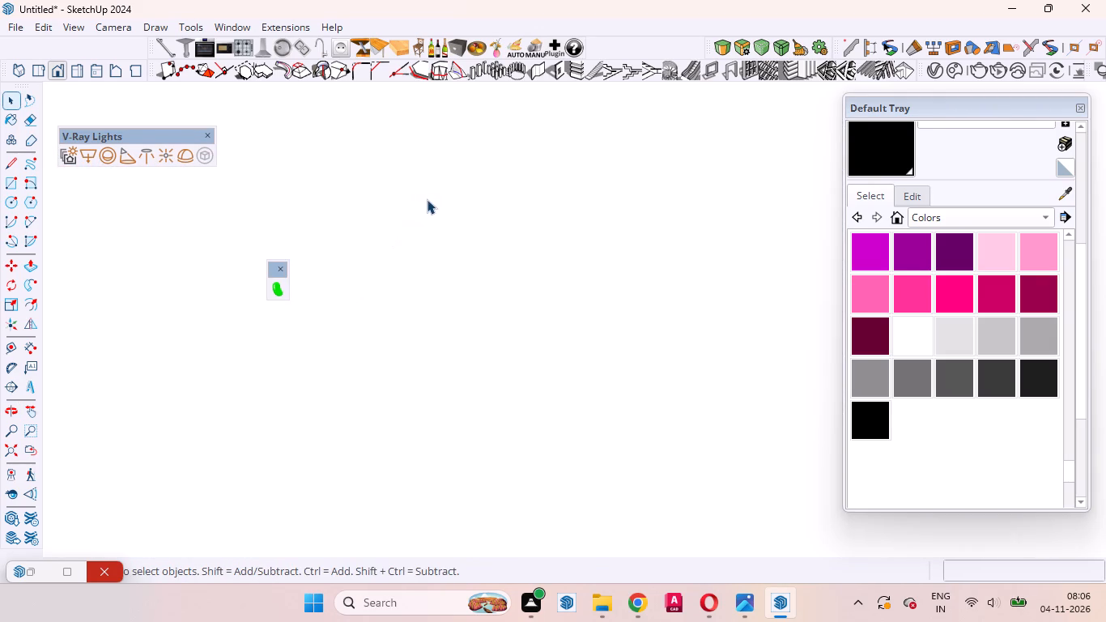
scroll(427, 199, "down", 20)
scroll(427, 199, "down", 20)
scroll(427, 199, "down", 4)
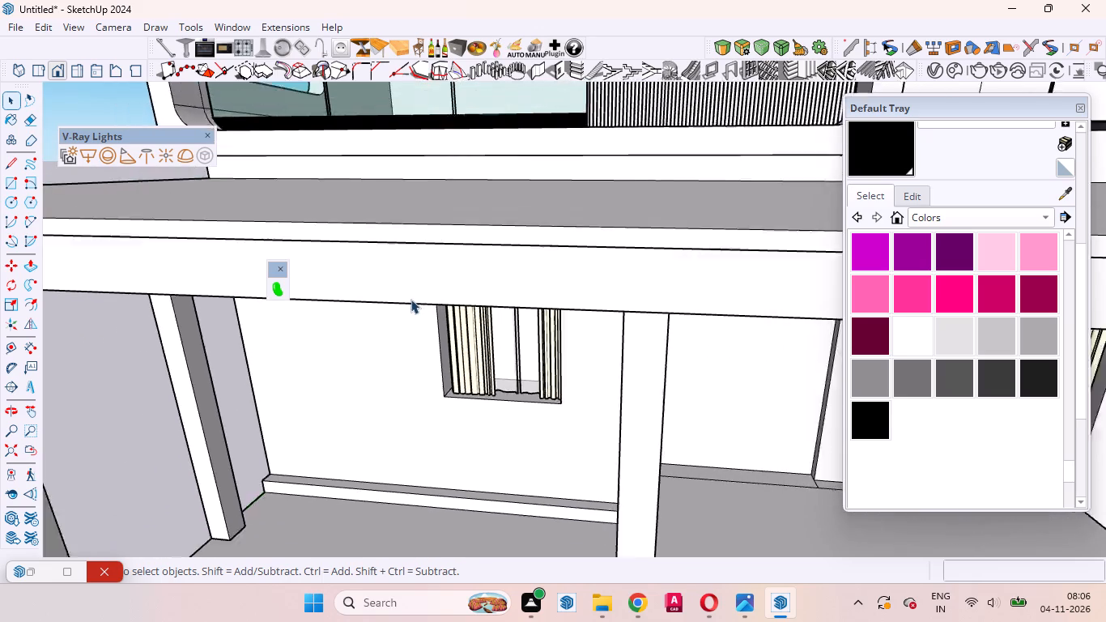
scroll(410, 299, "down", 19)
scroll(505, 315, "up", 1)
middle_click_drag(505, 317, 591, 228)
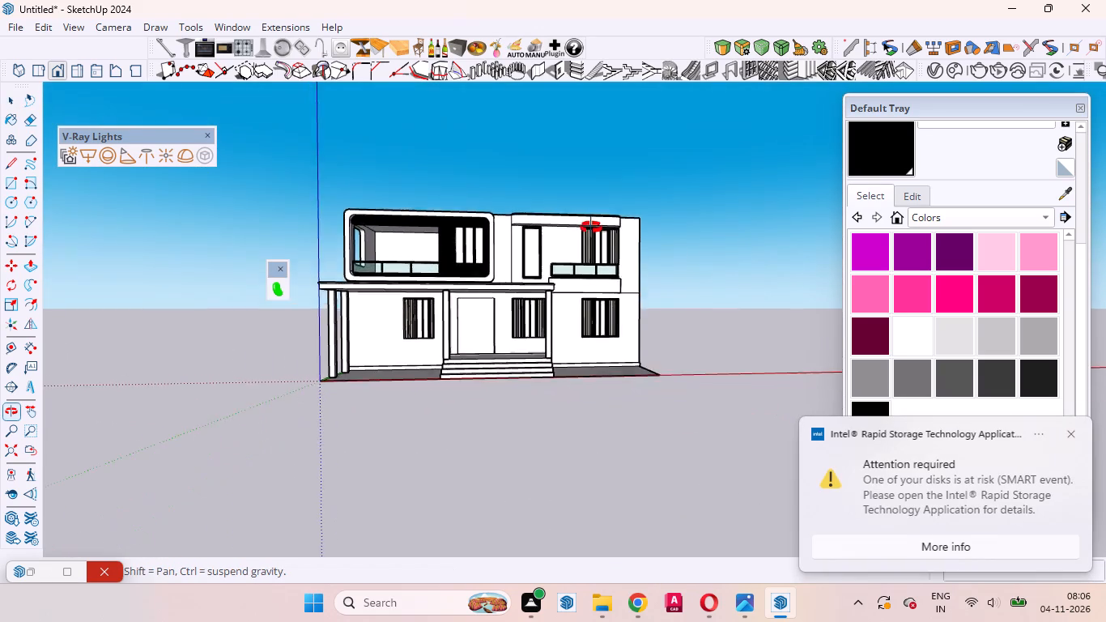
middle_click_drag(591, 228, 594, 224)
scroll(517, 322, "up", 16)
middle_click_drag(560, 337, 524, 405)
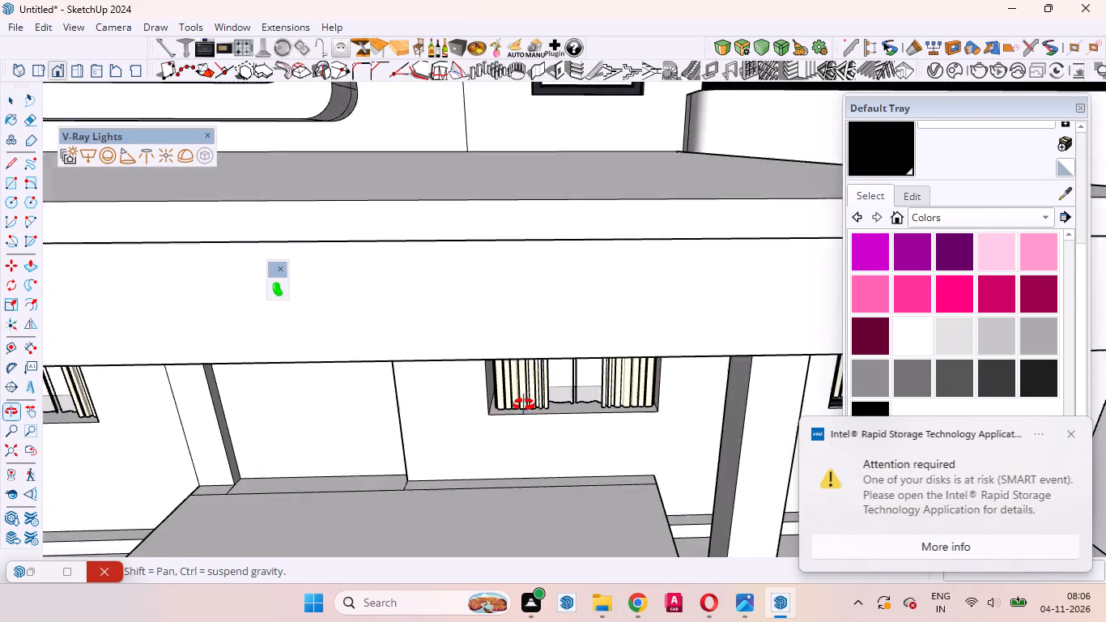
middle_click_drag(524, 405, 519, 383)
scroll(505, 398, "down", 16)
scroll(475, 278, "up", 9)
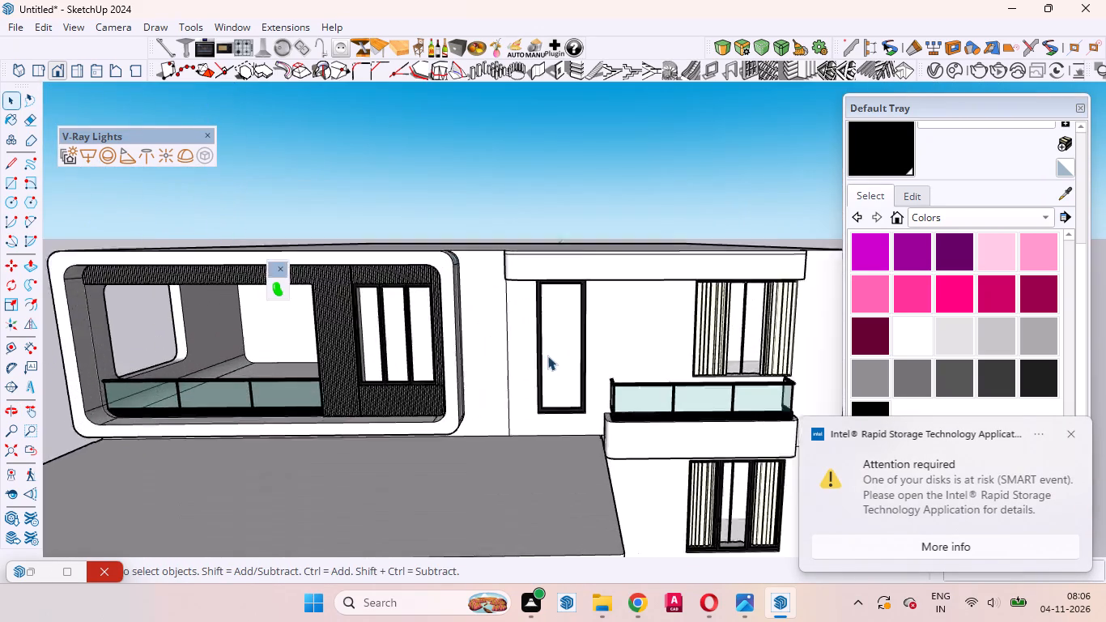
scroll(547, 356, "up", 1)
scroll(541, 327, "down", 10)
scroll(390, 403, "up", 10)
scroll(359, 462, "down", 5)
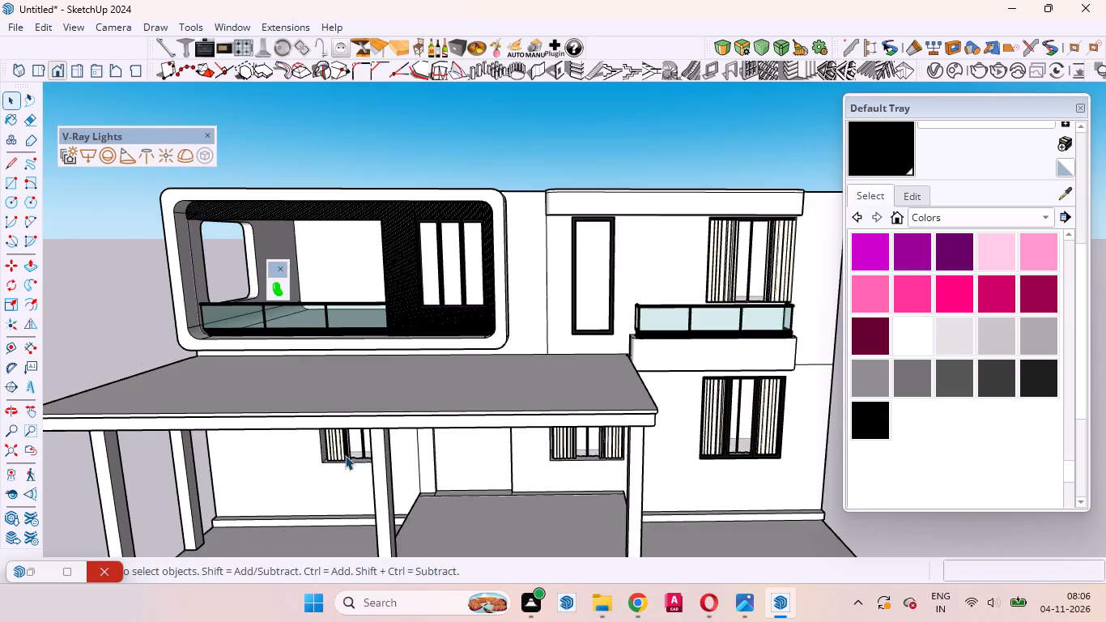
With X-ray face style on, scale the curtain in the facade's leftmost ground-floor window to about 0.80 along the red axis.
middle_click_drag(348, 457, 416, 368)
scroll(309, 394, "up", 10)
middle_click_drag(369, 434, 425, 439)
left_click(400, 419)
scroll(311, 397, "down", 5)
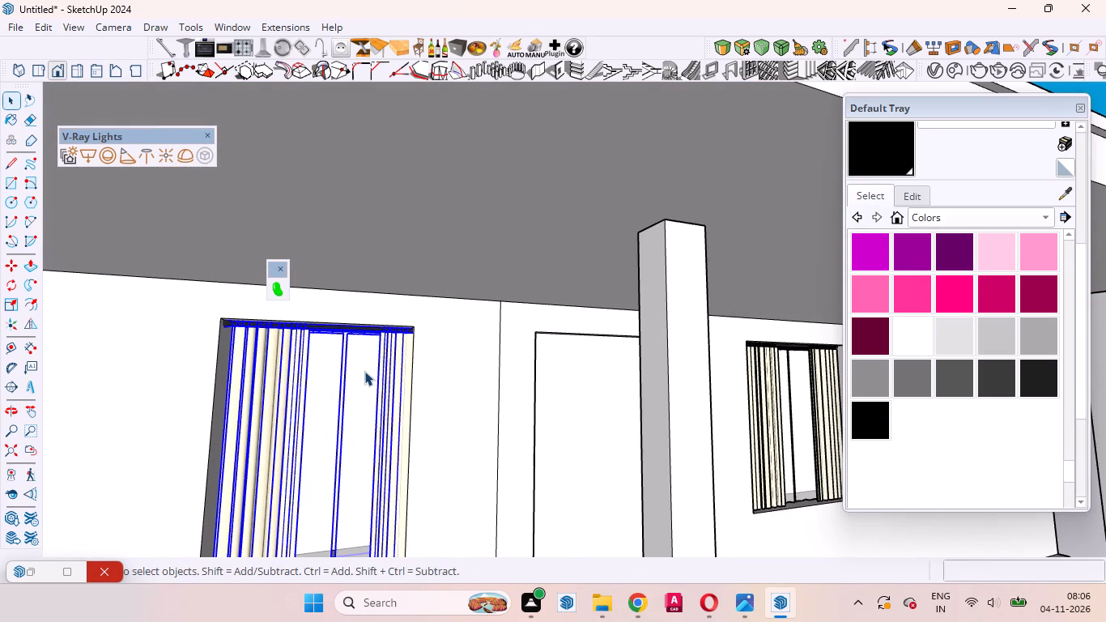
key("s")
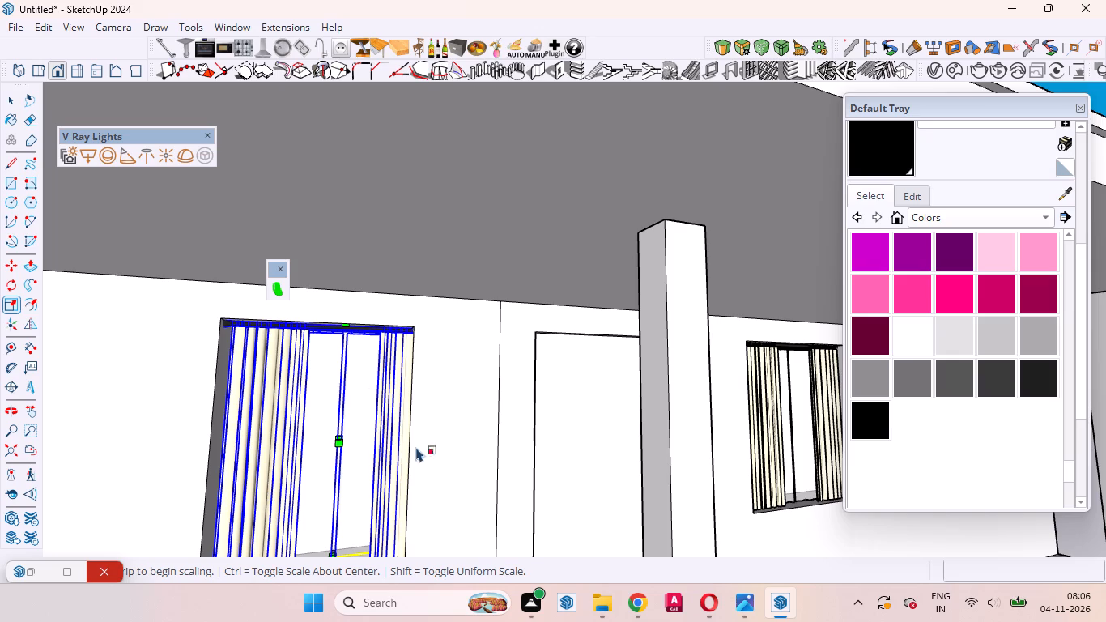
middle_click_drag(401, 454, 481, 463)
scroll(479, 462, "up", 1)
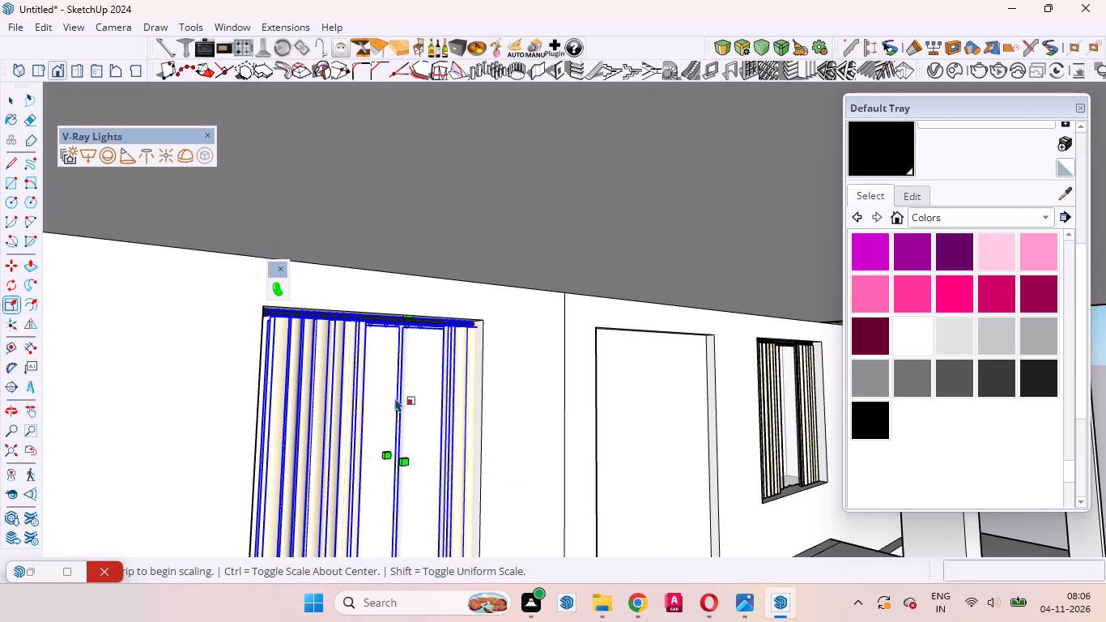
left_click(72, 24)
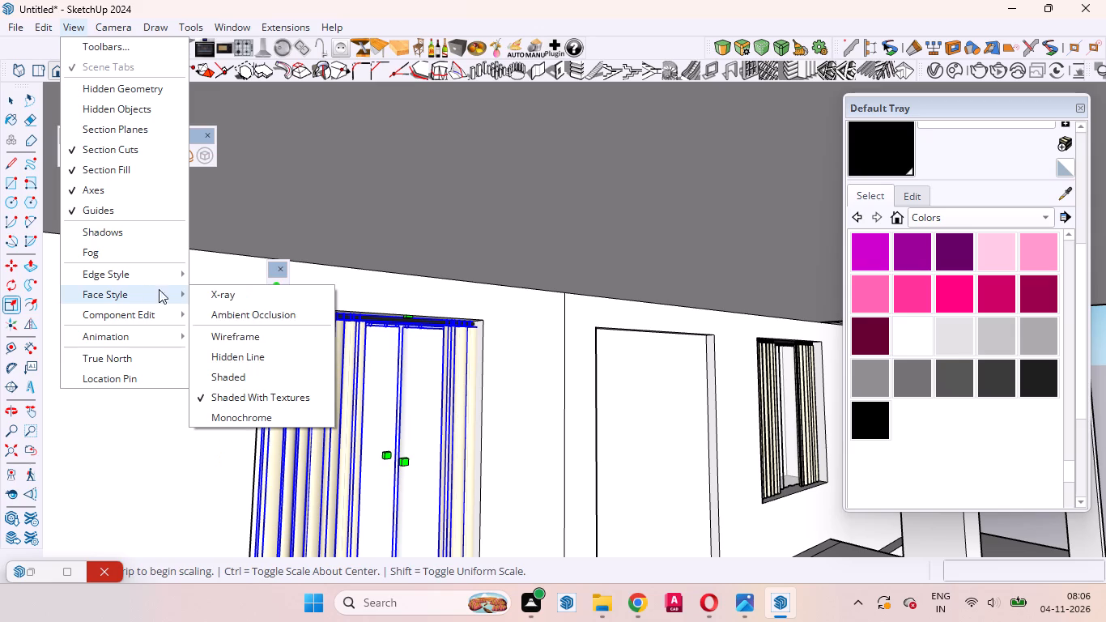
left_click(220, 295)
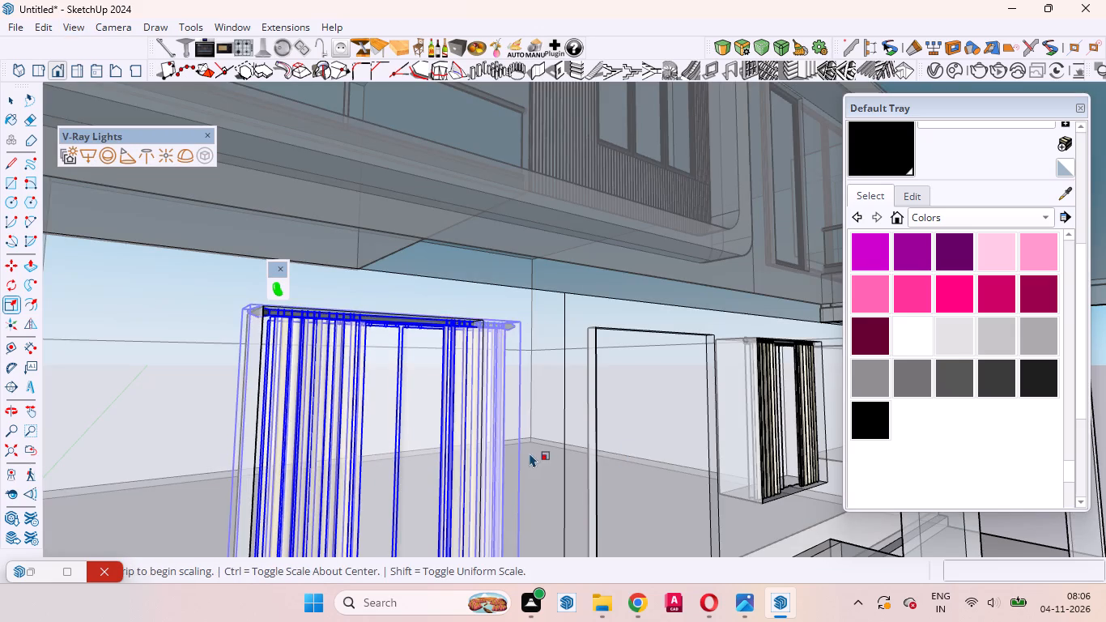
left_click(508, 442)
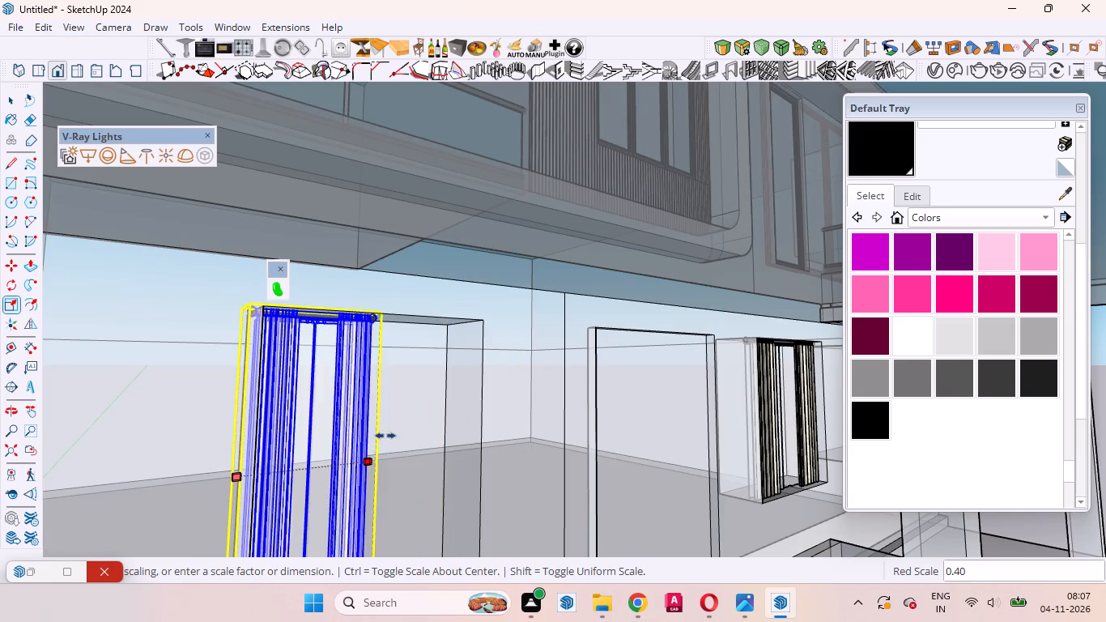
left_click(479, 411)
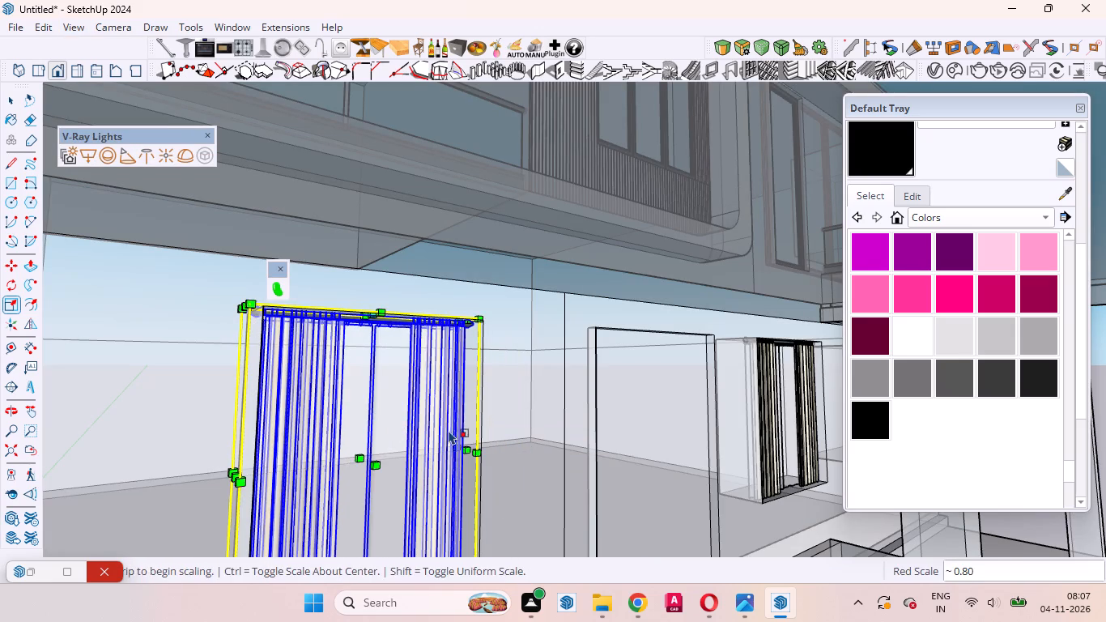
Widen the same curtain slightly past the edge of its opening, scaling it by 1.05 along the red axis.
middle_click_drag(436, 446, 253, 466)
scroll(364, 388, "down", 9)
scroll(399, 392, "up", 7)
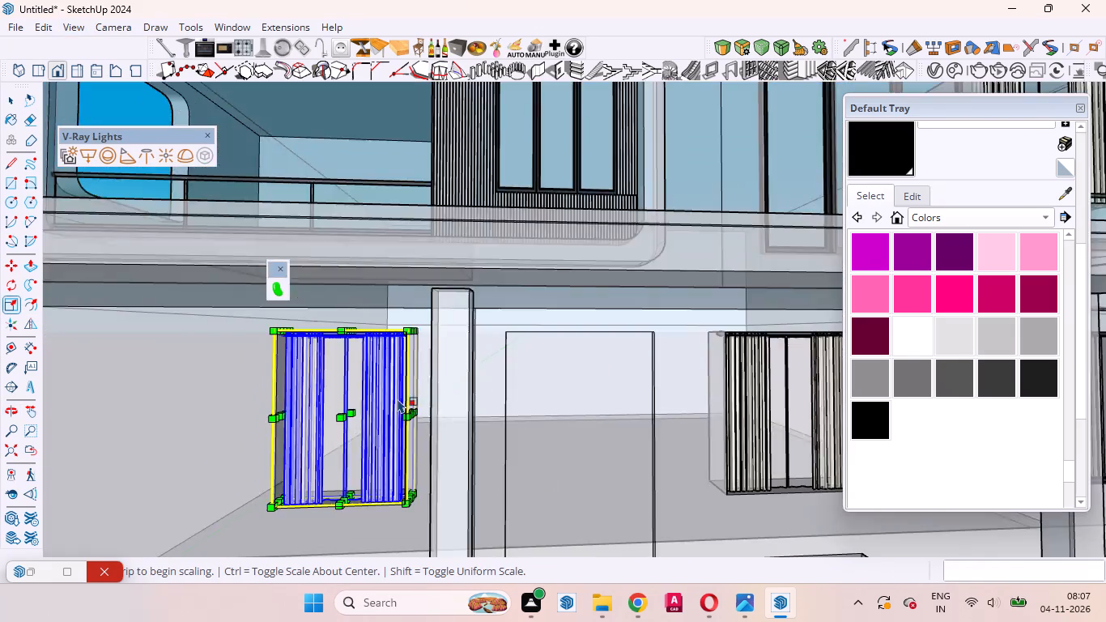
scroll(398, 398, "up", 11)
middle_click_drag(406, 432, 466, 448)
scroll(466, 448, "up", 1)
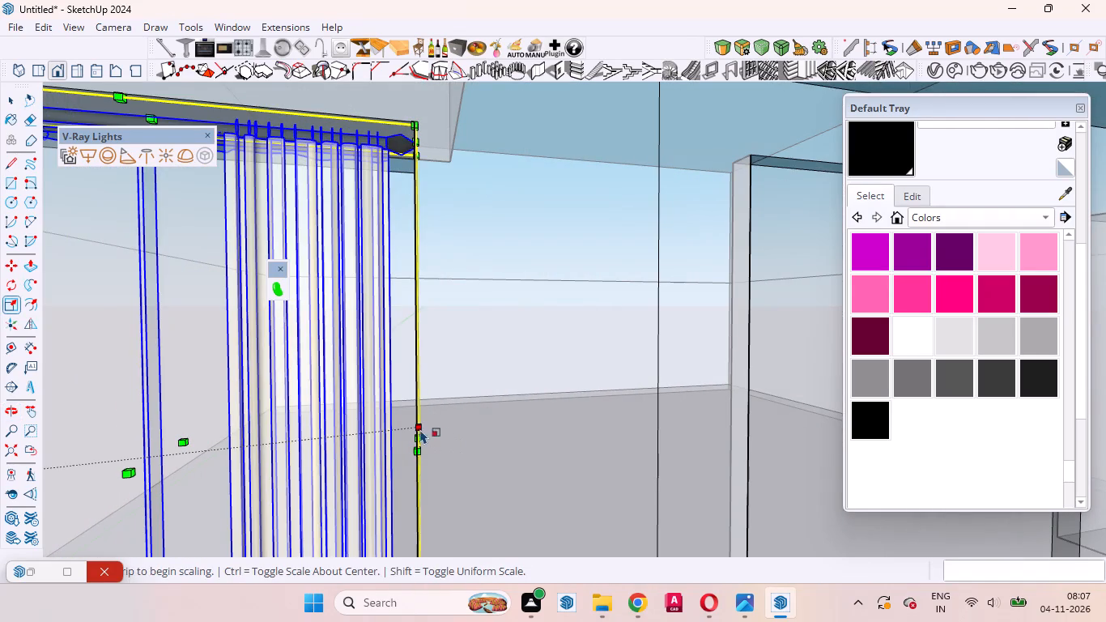
left_click(418, 432)
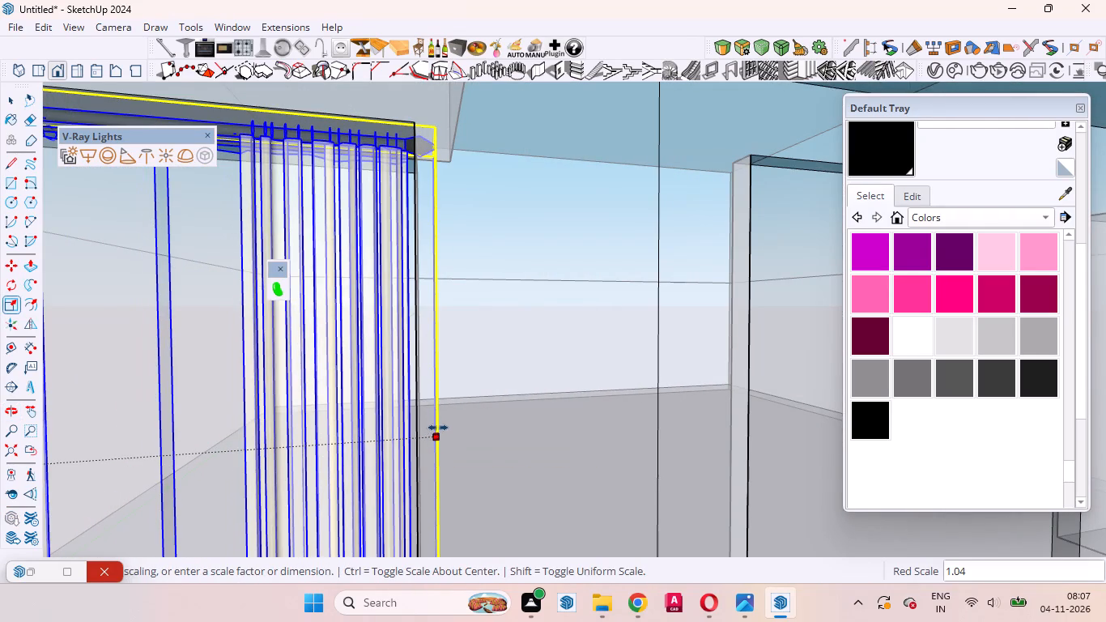
left_click(439, 422)
Turn off the X-ray face style, leave the Scale tool and deselect the curtain.
scroll(353, 359, "down", 4)
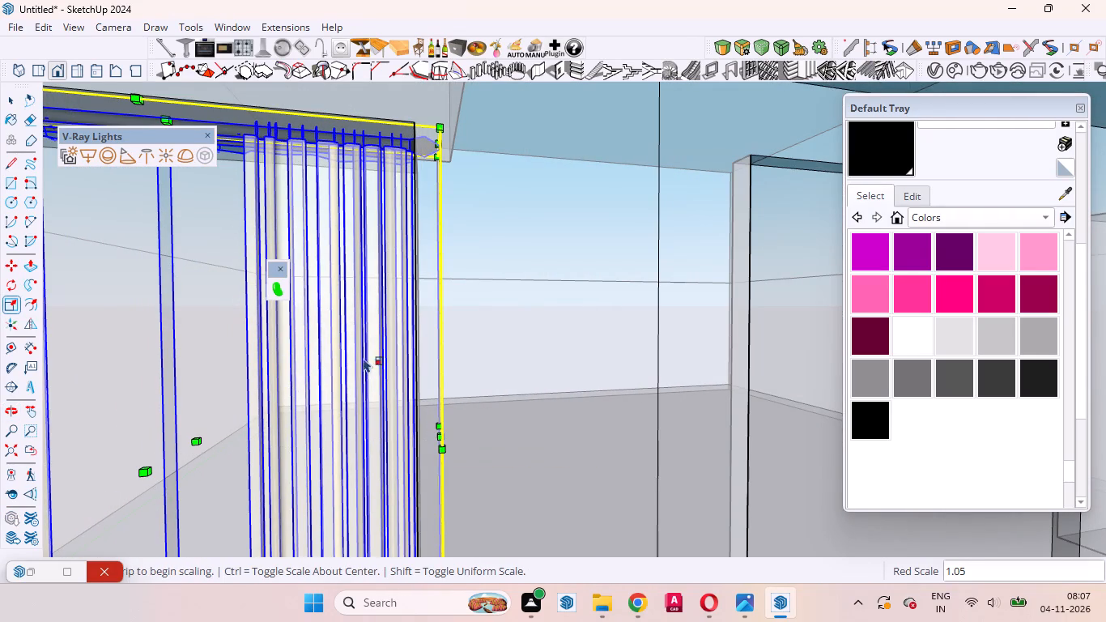
scroll(364, 358, "down", 20)
scroll(364, 358, "down", 12)
scroll(418, 343, "down", 20)
scroll(418, 343, "down", 17)
scroll(412, 369, "down", 20)
scroll(412, 369, "down", 13)
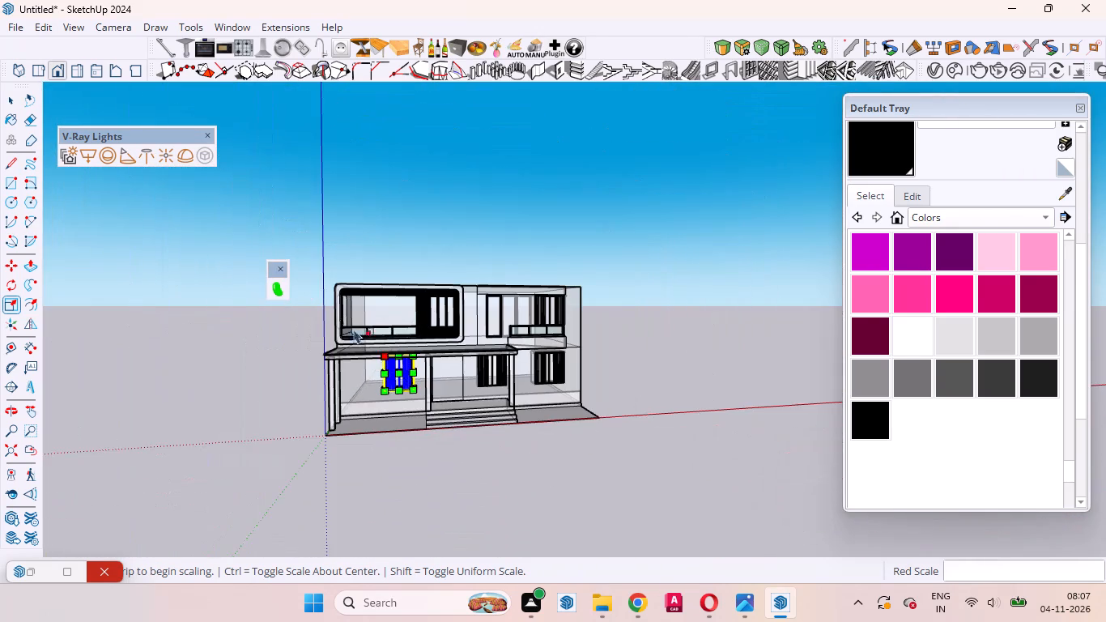
left_click(71, 28)
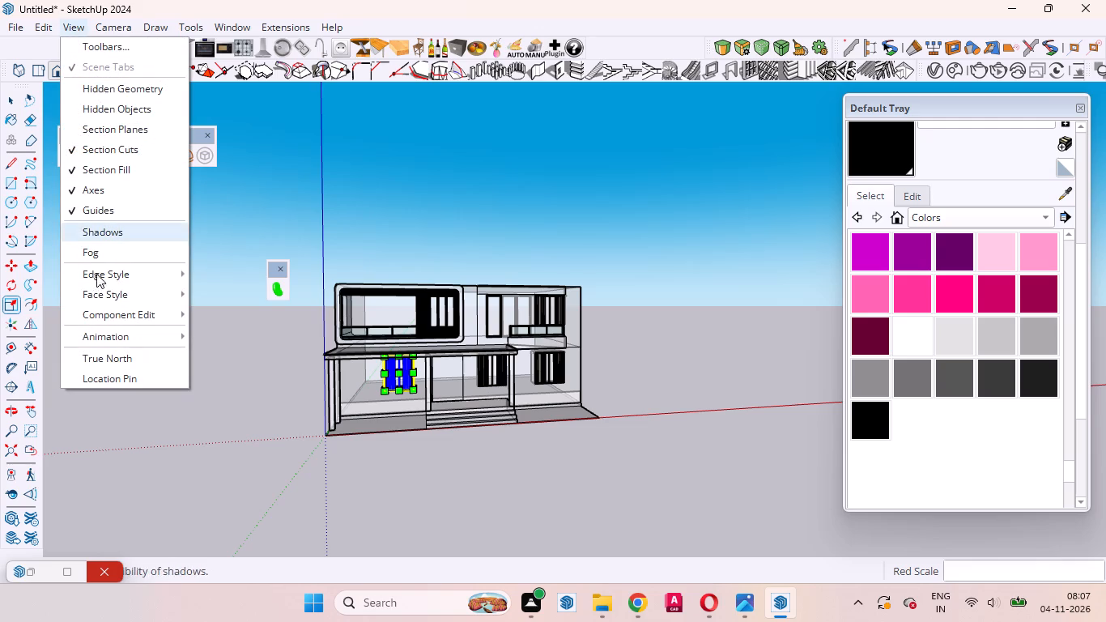
left_click(215, 288)
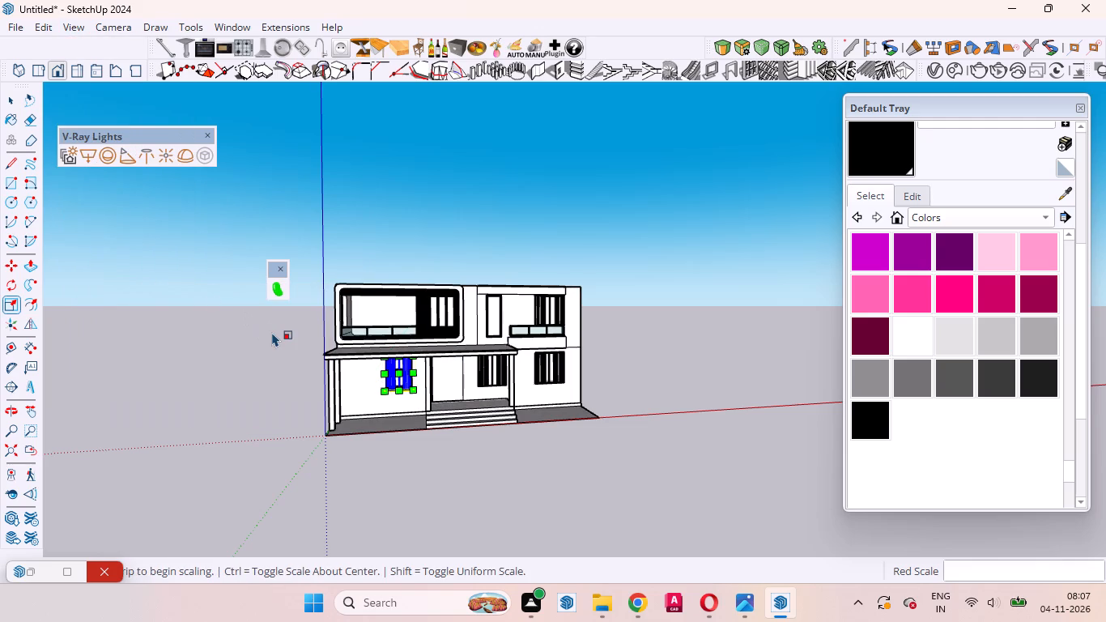
left_click(484, 506)
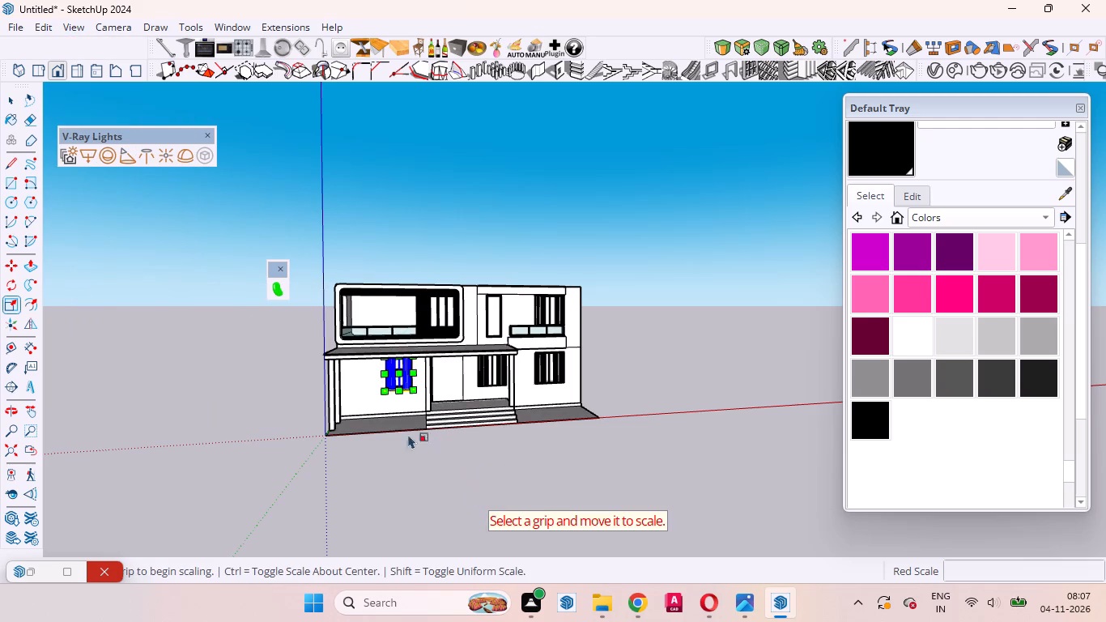
left_click(9, 100)
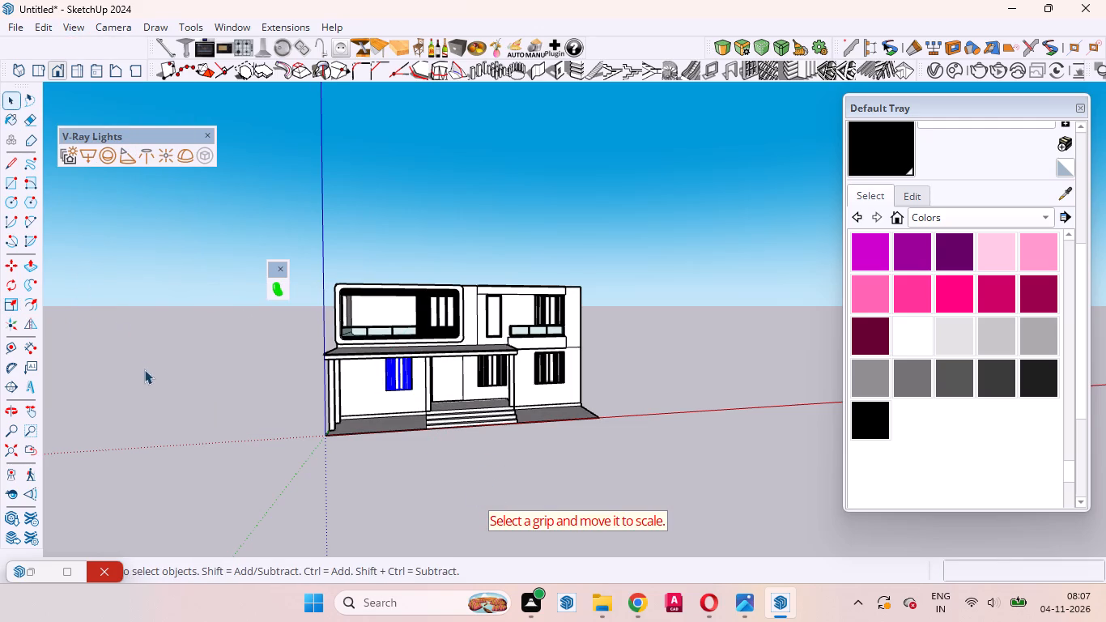
left_click(162, 390)
Inside the house group, hide the three-pane window frame component in the upper floor's slatted wall.
scroll(393, 380, "up", 16)
middle_click_drag(422, 407, 420, 425)
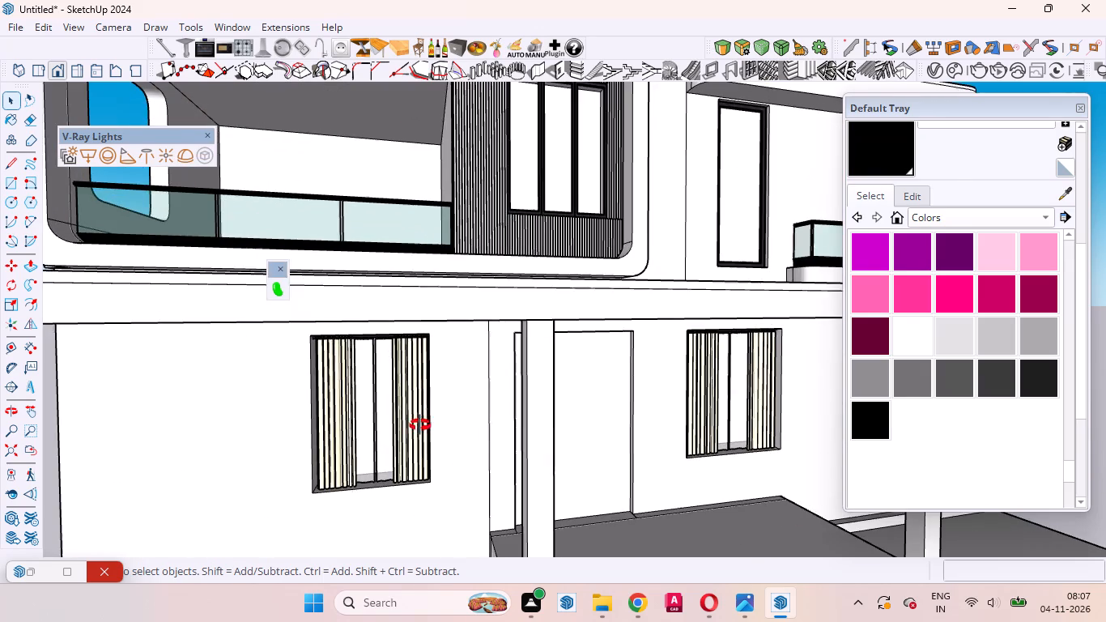
middle_click_drag(420, 425, 406, 478)
scroll(577, 183, "up", 10)
middle_click_drag(560, 305, 599, 424)
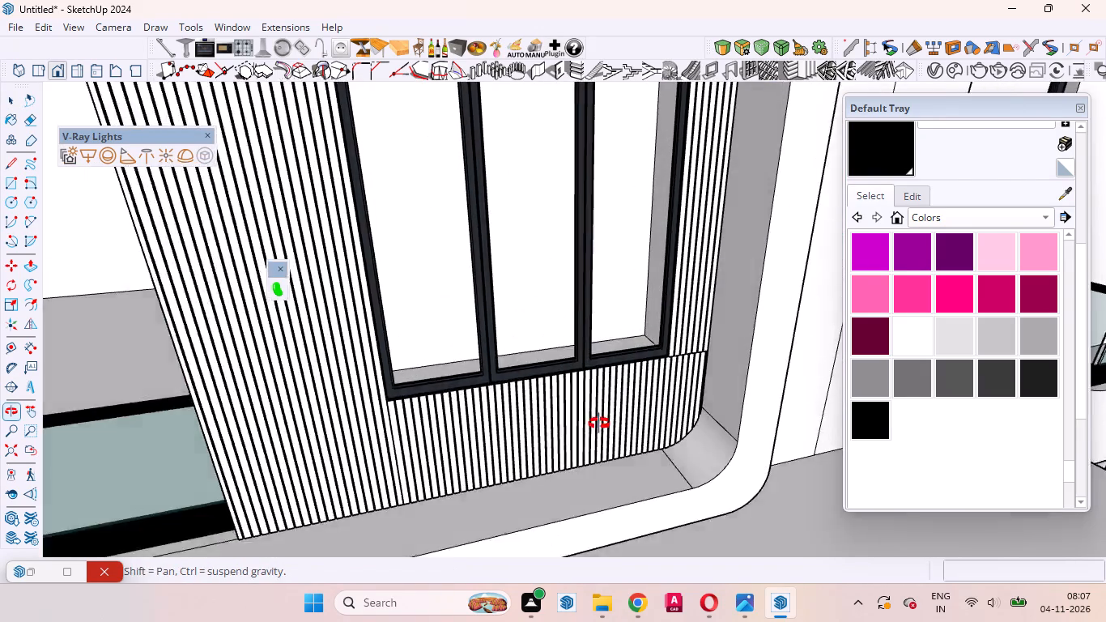
middle_click_drag(599, 424, 609, 452)
scroll(613, 421, "up", 4)
left_click(619, 399)
scroll(618, 411, "up", 1)
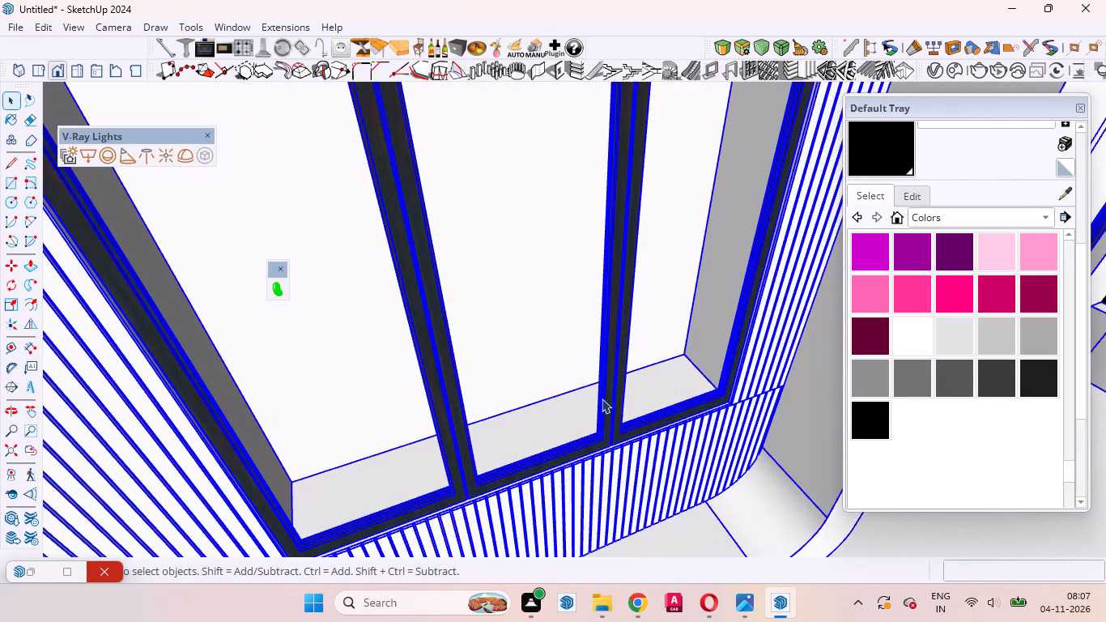
double_click(601, 396)
left_click(607, 380)
double_click(619, 355)
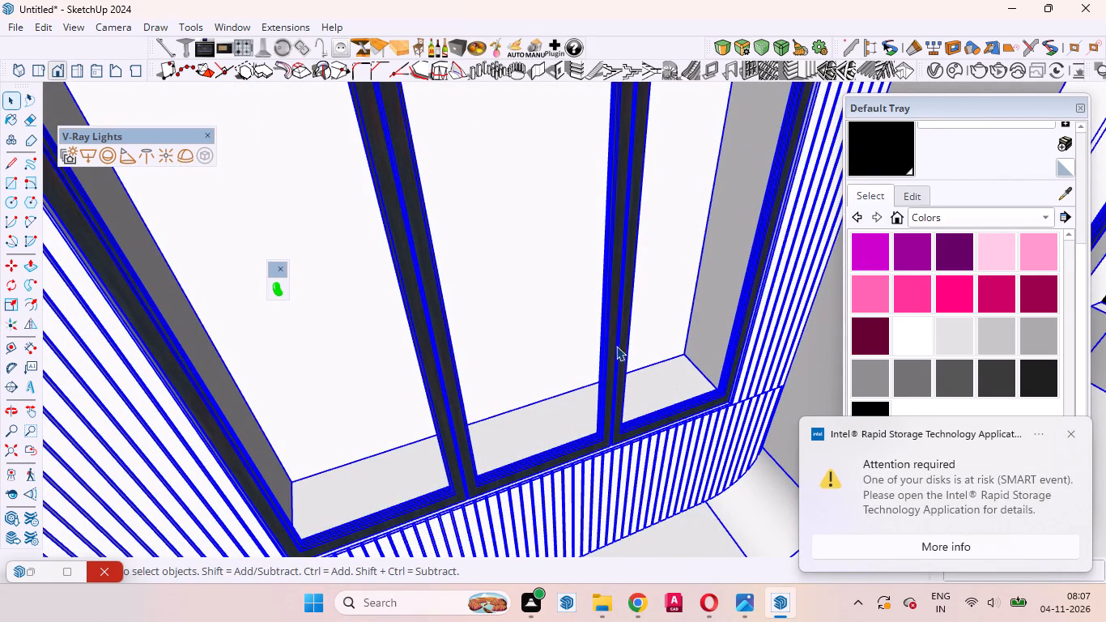
left_click(615, 333)
right_click(623, 336)
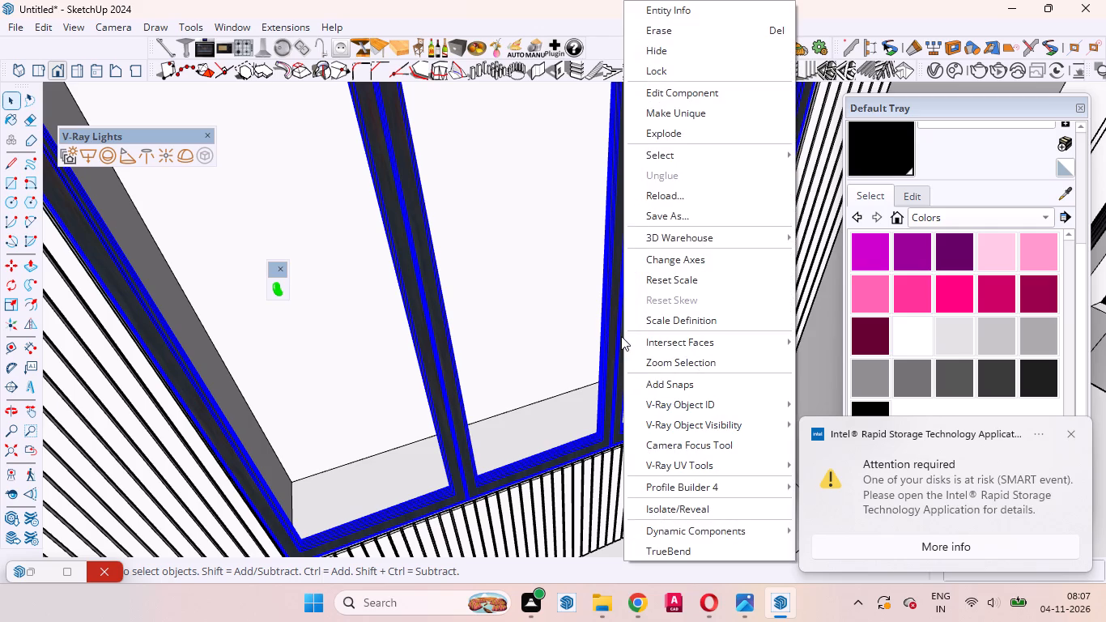
left_click(652, 51)
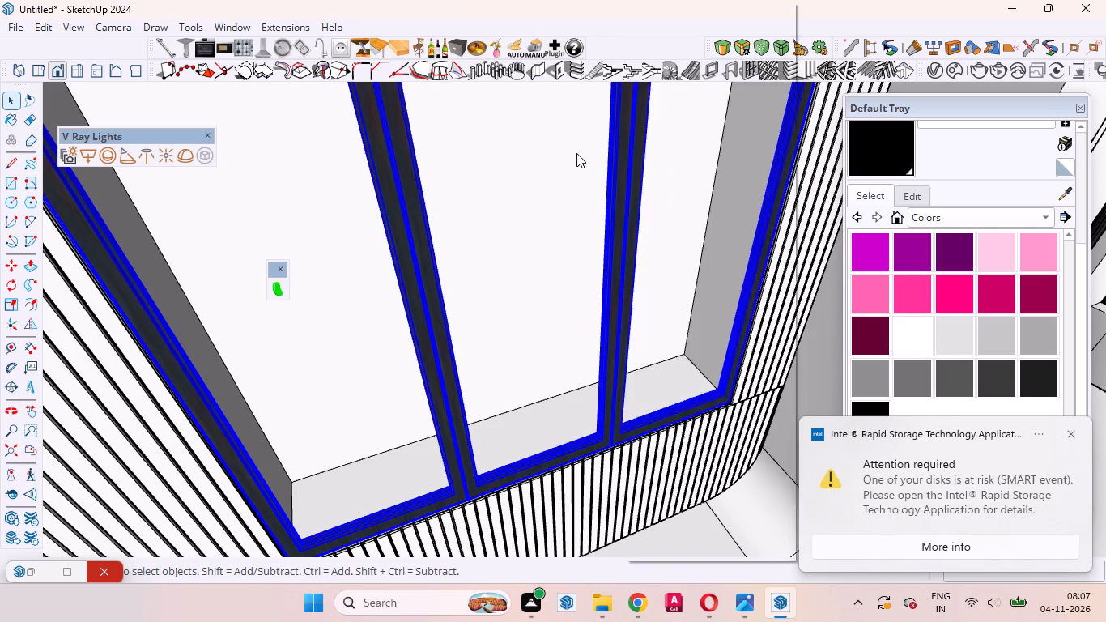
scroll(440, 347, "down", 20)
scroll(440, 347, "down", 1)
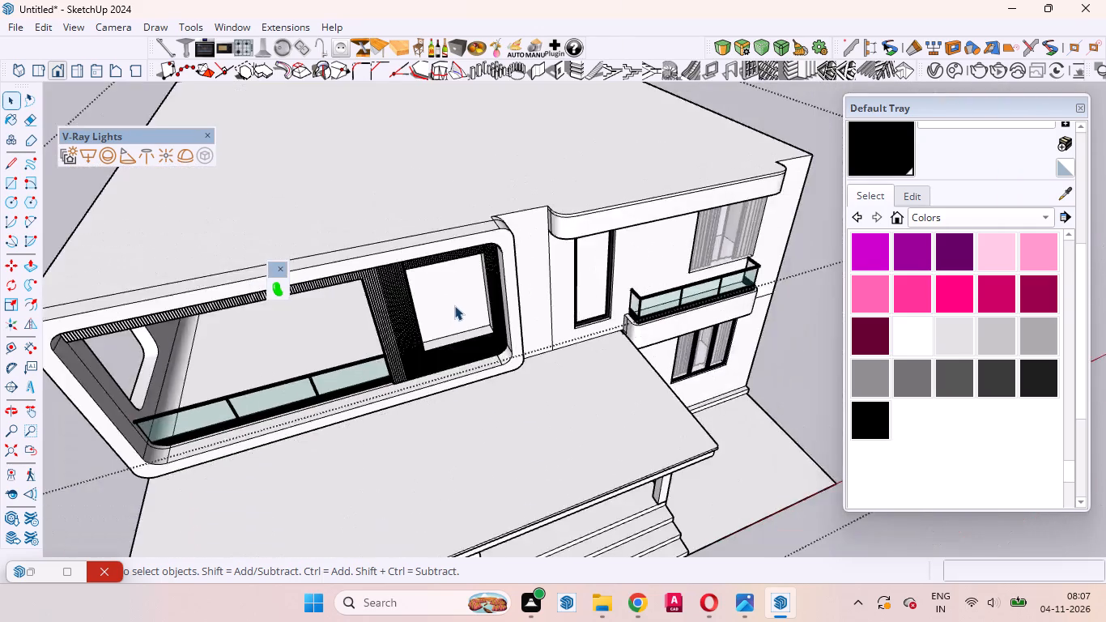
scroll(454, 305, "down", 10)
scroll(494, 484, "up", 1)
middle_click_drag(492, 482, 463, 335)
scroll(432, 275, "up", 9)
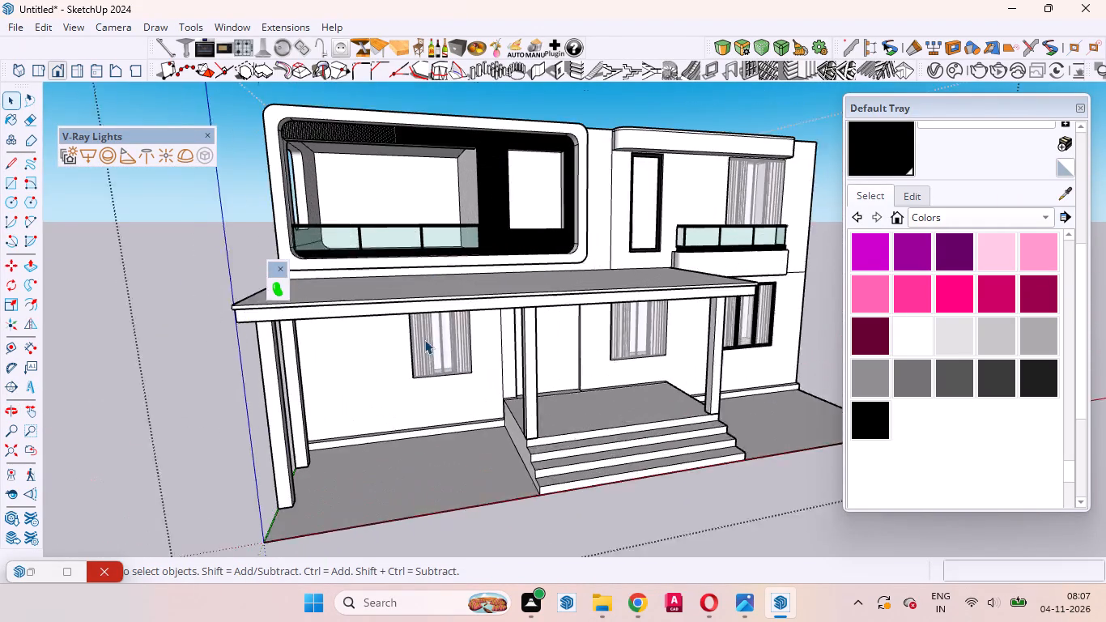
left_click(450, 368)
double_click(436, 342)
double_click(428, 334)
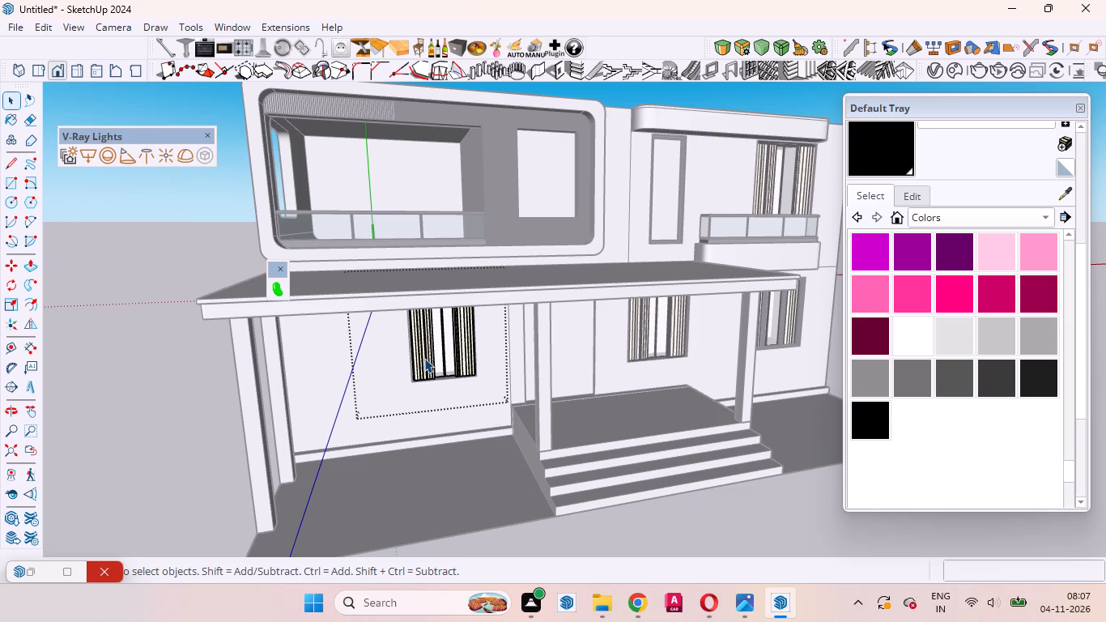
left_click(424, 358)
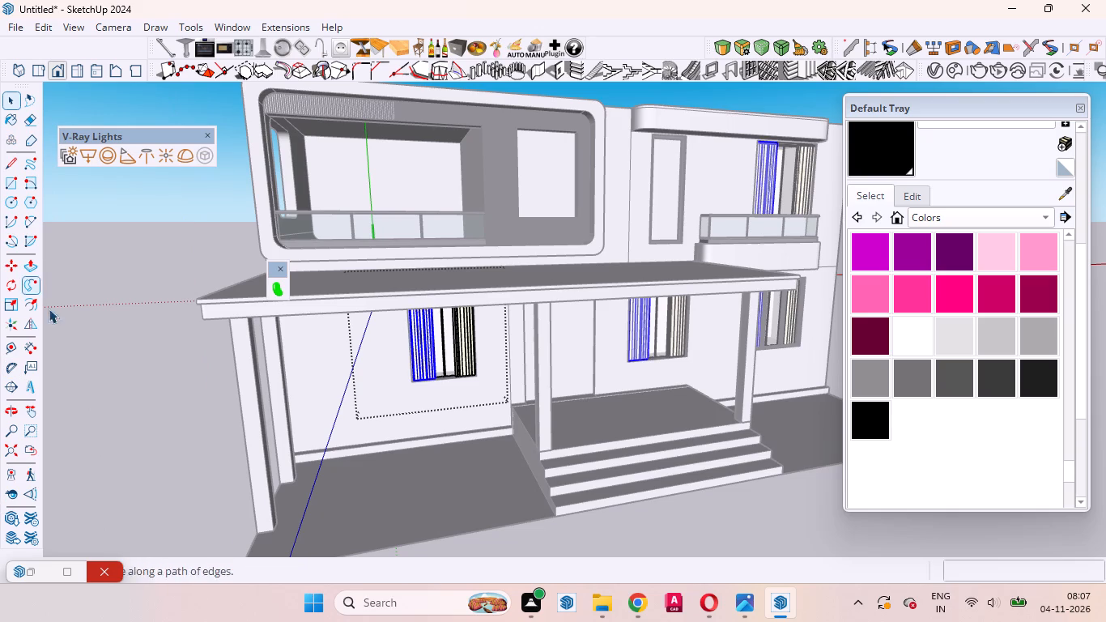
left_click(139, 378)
Copy the curtain from the facade's leftmost ground-floor window to the lower-left corner of the slatted wall's upper-floor opening, about 12' 2 1/2" away.
scroll(390, 354, "up", 5)
left_click(428, 338)
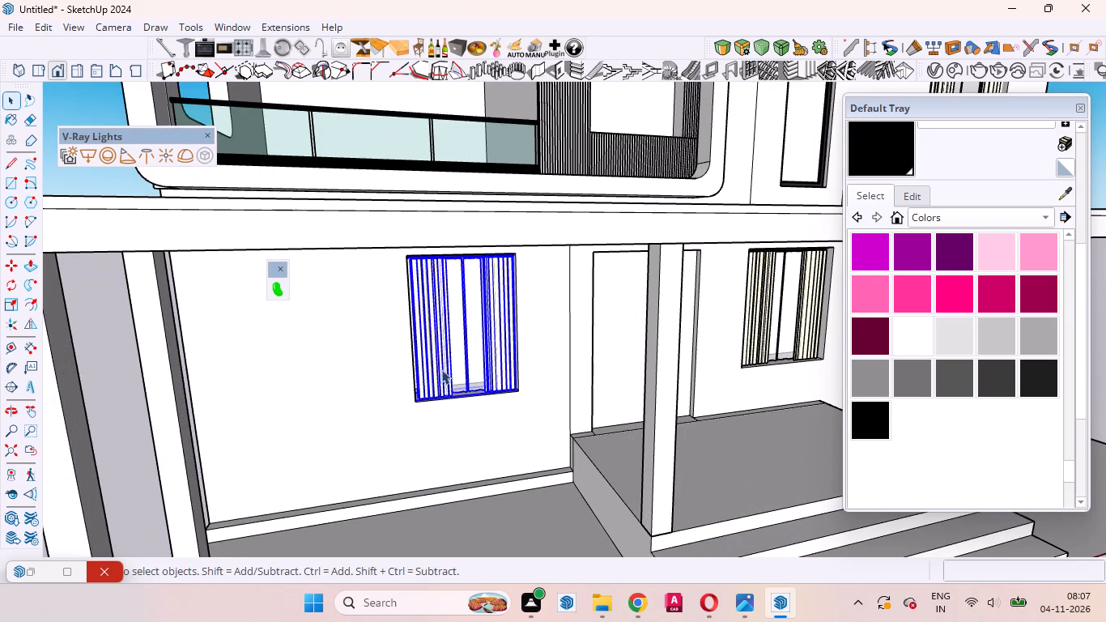
scroll(440, 374, "up", 4)
key("m")
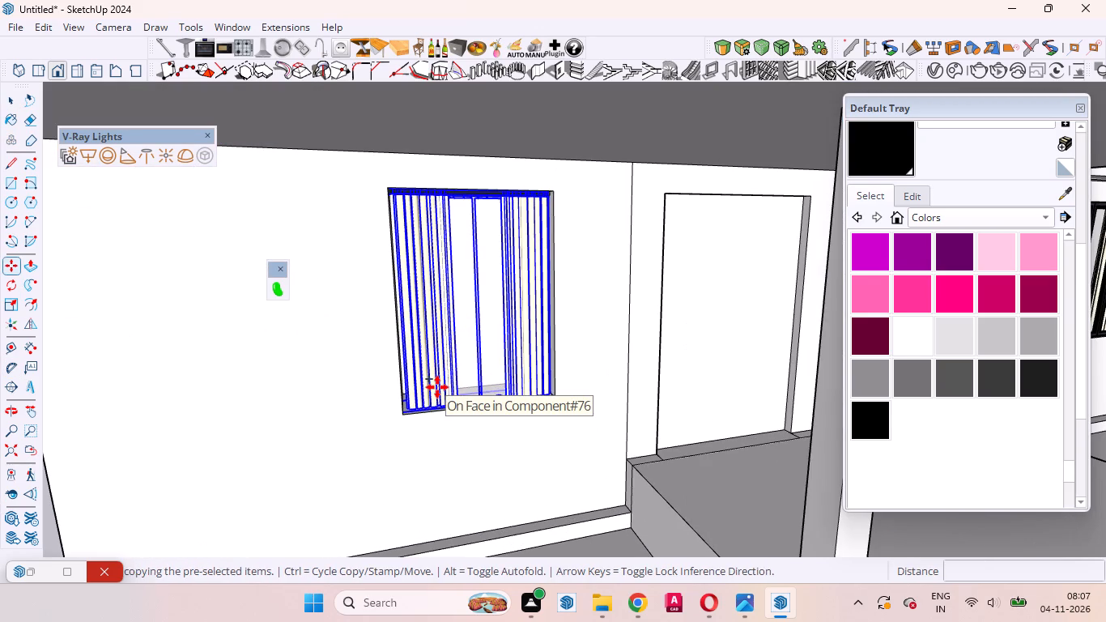
left_click(401, 416)
scroll(347, 501, "down", 7)
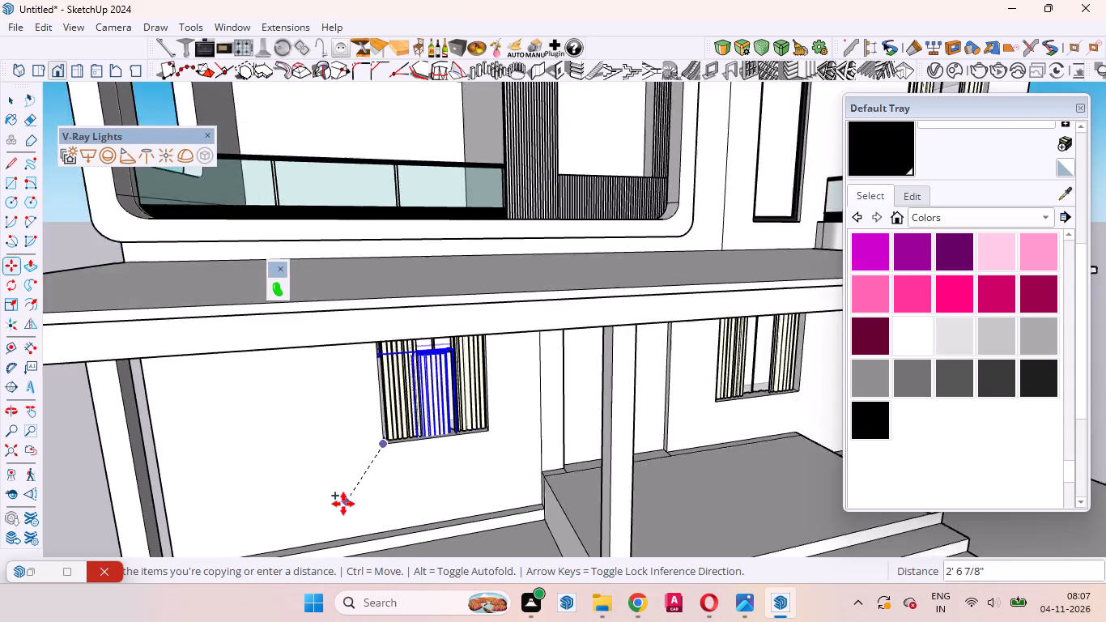
scroll(343, 504, "down", 8)
scroll(466, 309, "down", 1)
scroll(463, 326, "up", 16)
scroll(439, 373, "down", 2)
scroll(439, 373, "up", 5)
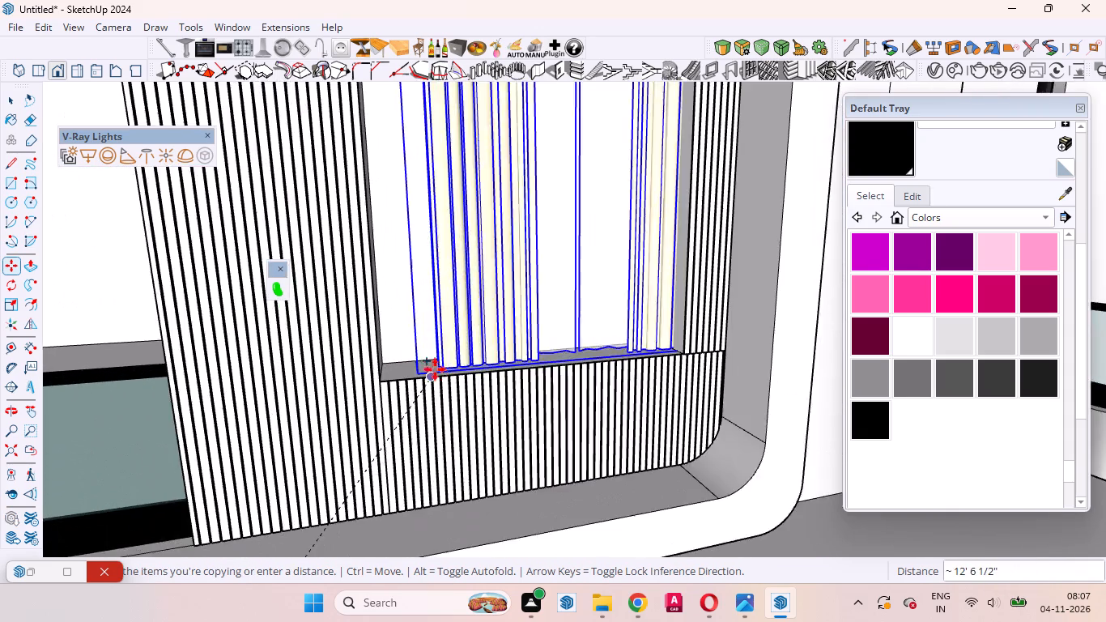
scroll(435, 369, "up", 3)
middle_click_drag(402, 371, 275, 572)
scroll(278, 522, "up", 10)
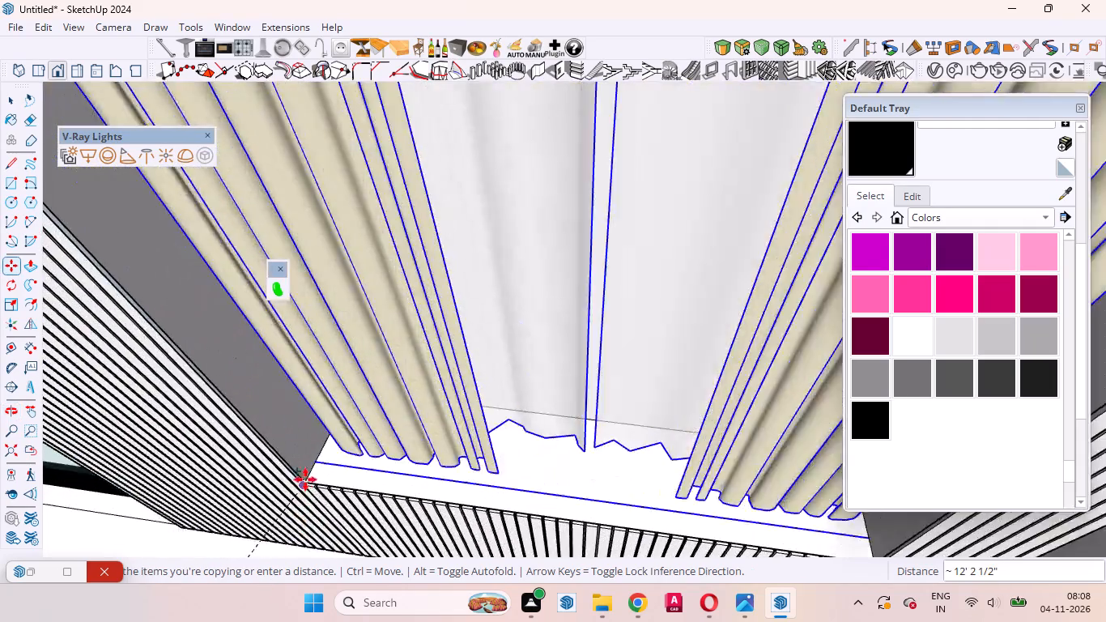
scroll(305, 479, "up", 17)
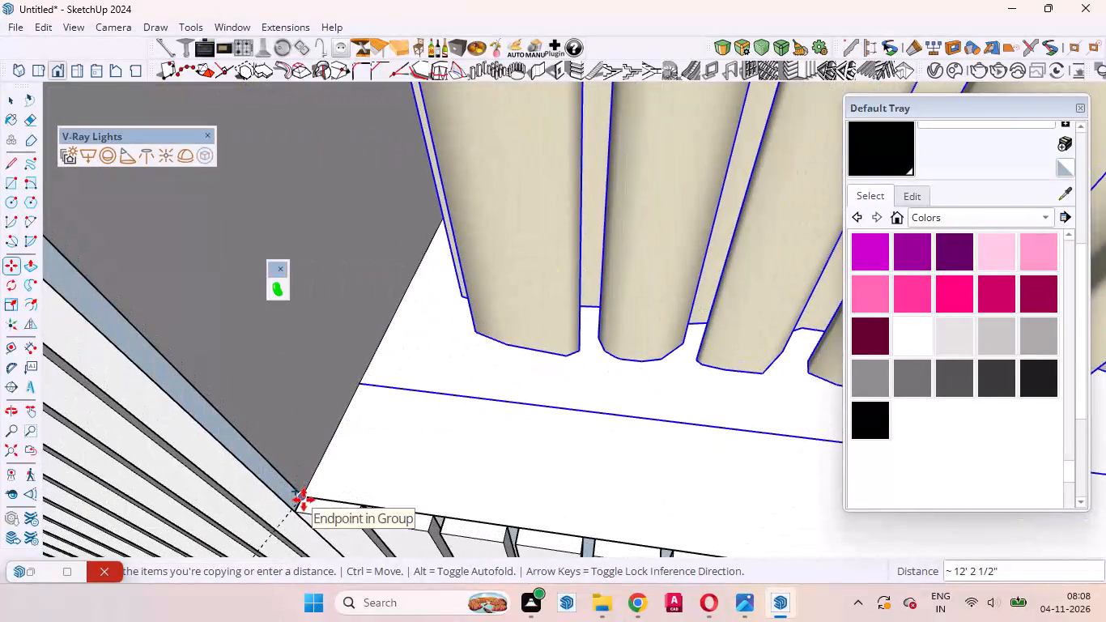
left_click(304, 500)
scroll(427, 459, "down", 20)
scroll(427, 459, "down", 16)
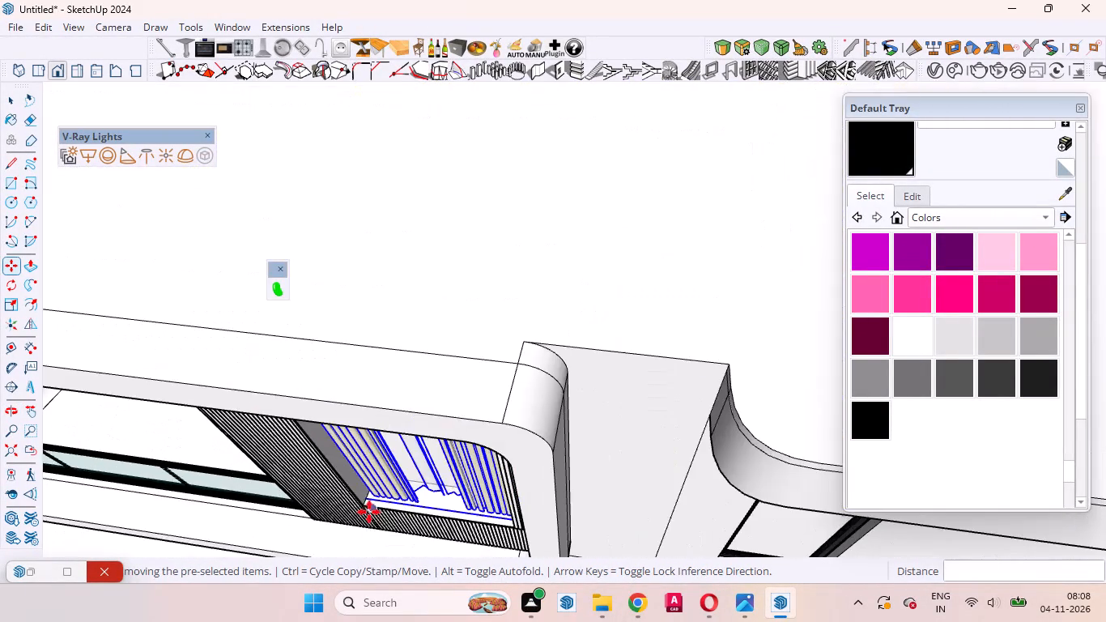
middle_click_drag(411, 513, 513, 248)
middle_click(513, 248)
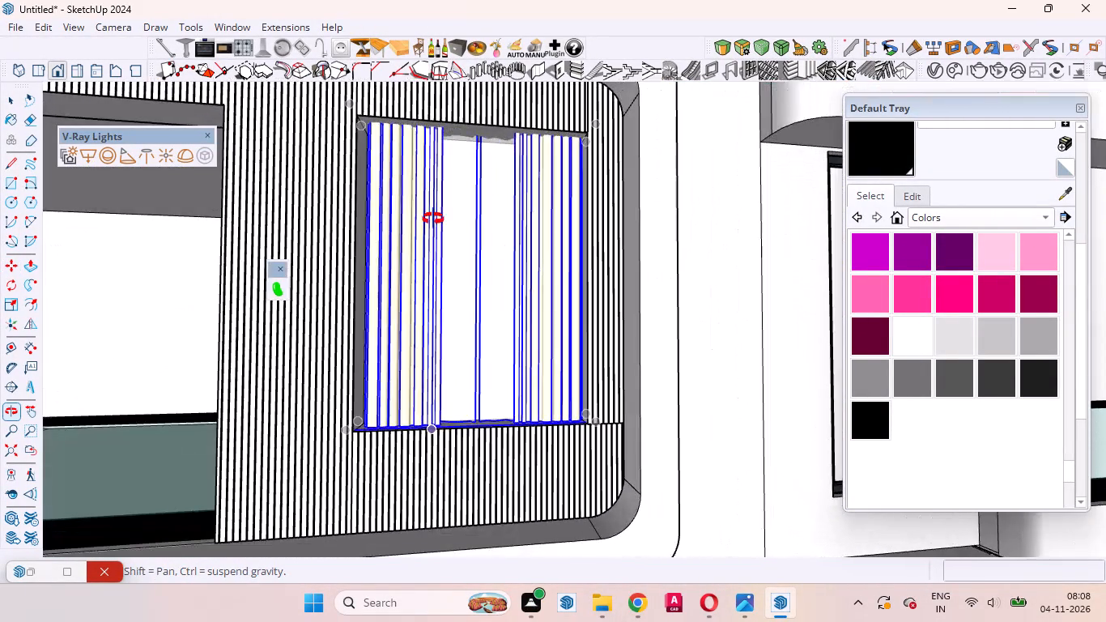
scroll(437, 191, "up", 5)
scroll(410, 244, "down", 5)
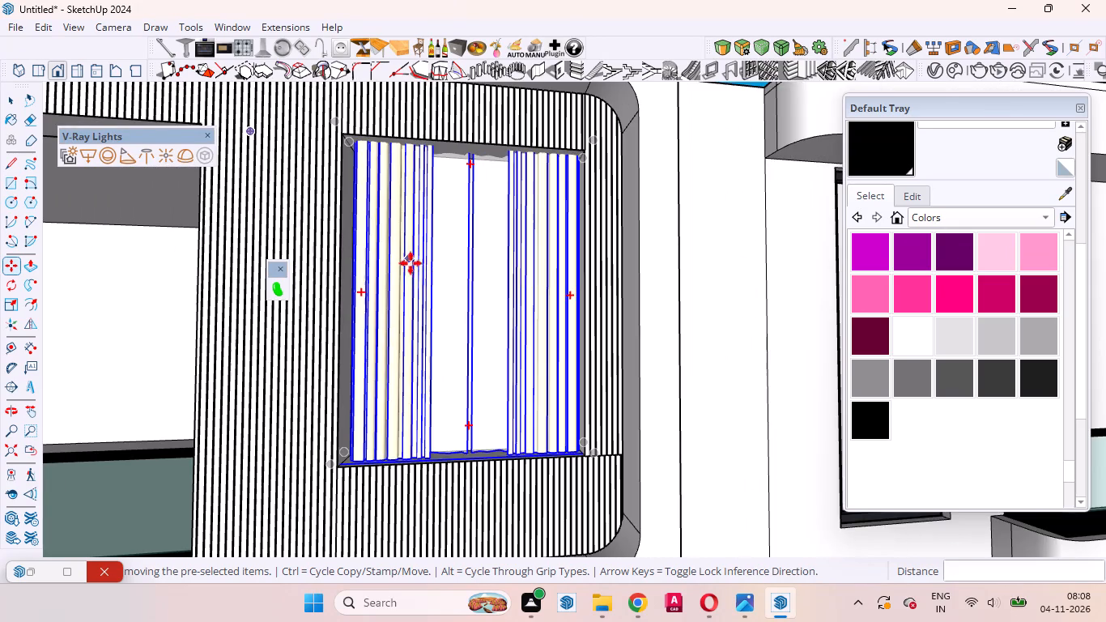
scroll(411, 268, "down", 8)
key("space")
left_click(547, 147)
Examine how the copied curtain sits in the slatted wall's window opening and in the overall facade.
scroll(517, 226, "up", 3)
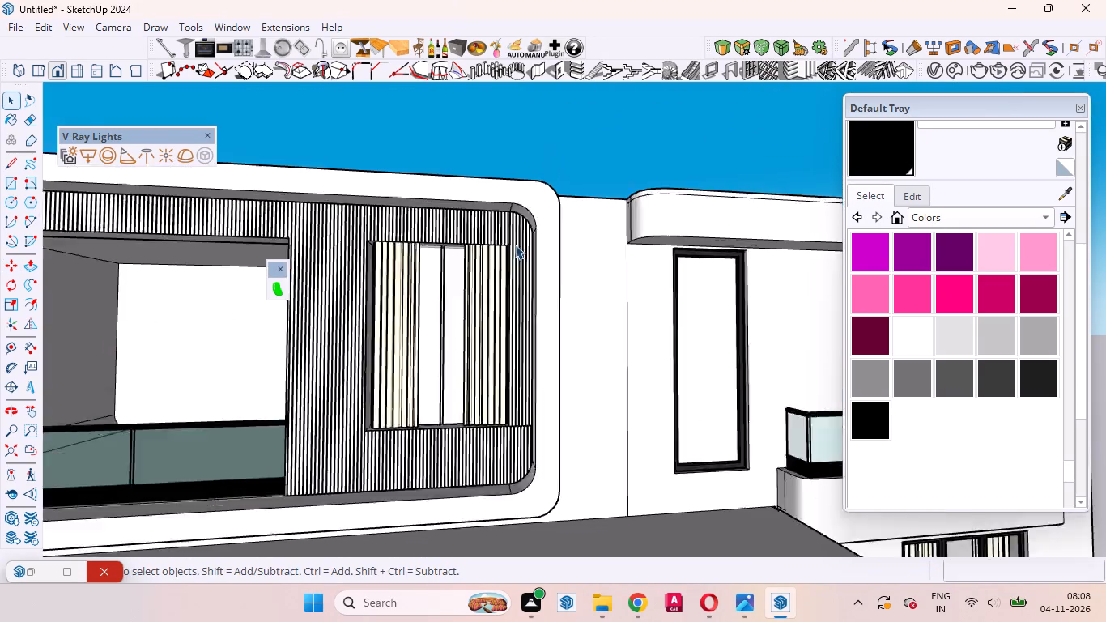
scroll(515, 245, "up", 6)
middle_click_drag(420, 441, 562, 617)
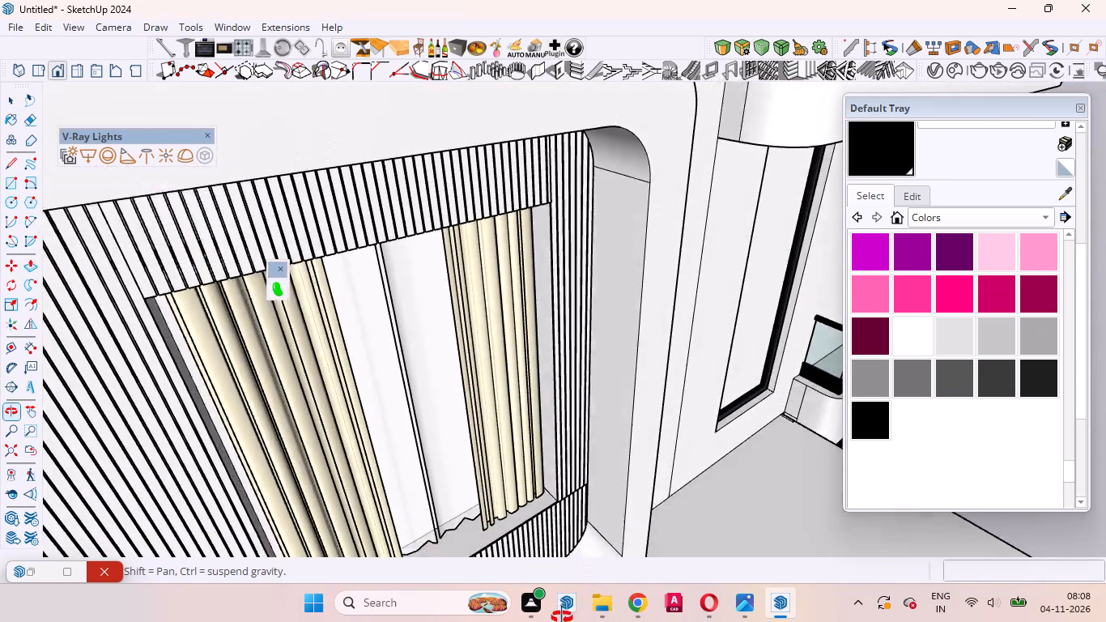
middle_click_drag(562, 617, 323, 574)
scroll(397, 454, "down", 15)
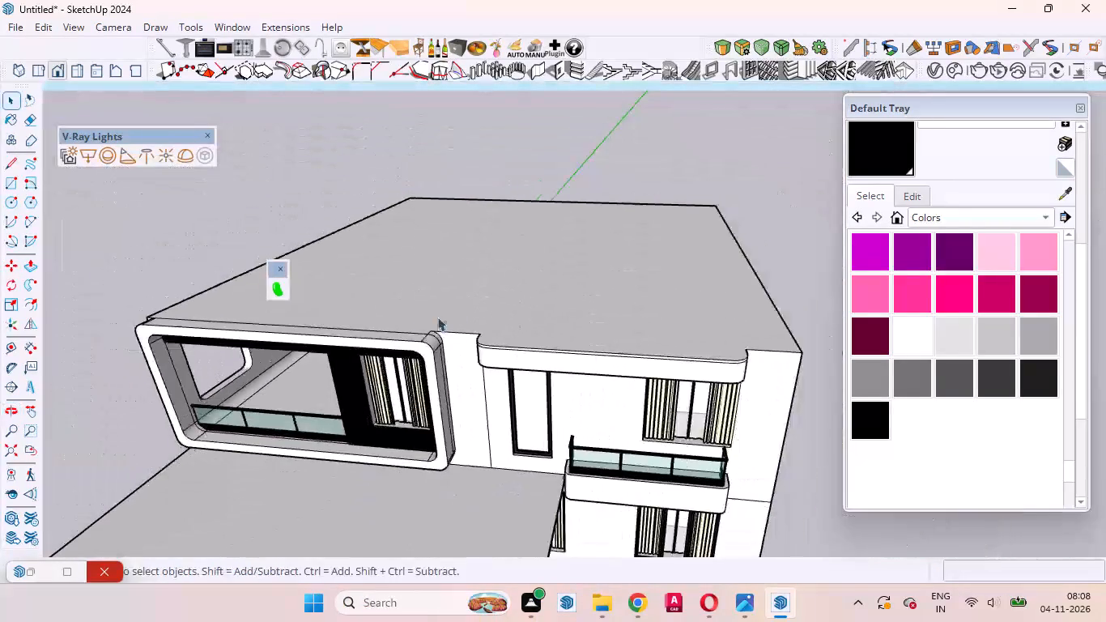
middle_click_drag(418, 475, 520, 394)
middle_click(520, 392)
scroll(387, 343, "down", 9)
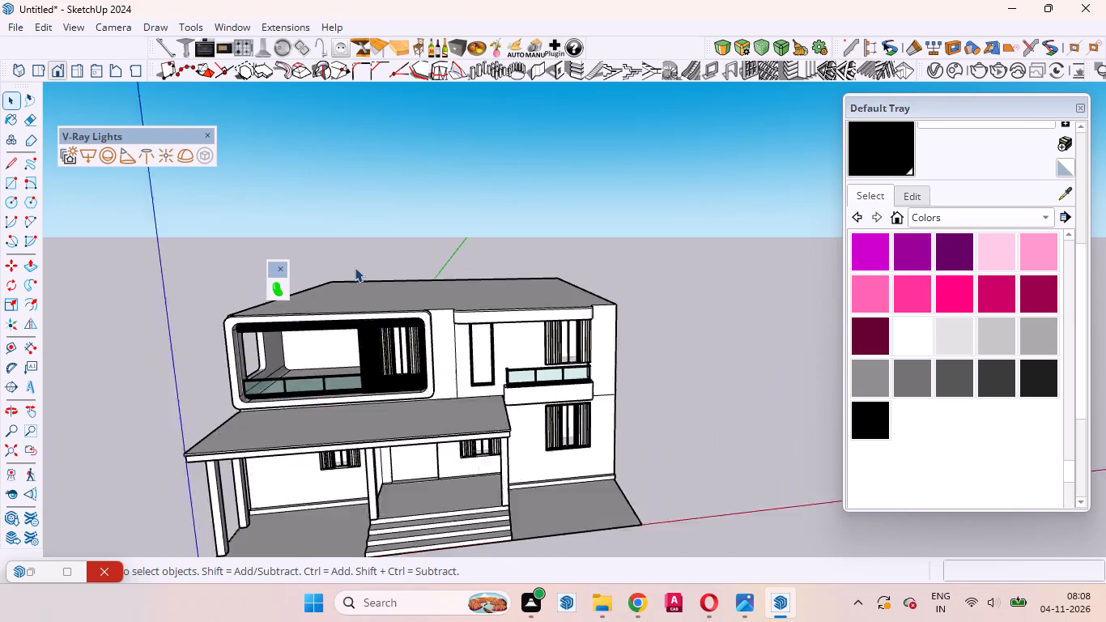
Unhide all hidden objects in the model.
left_click(44, 23)
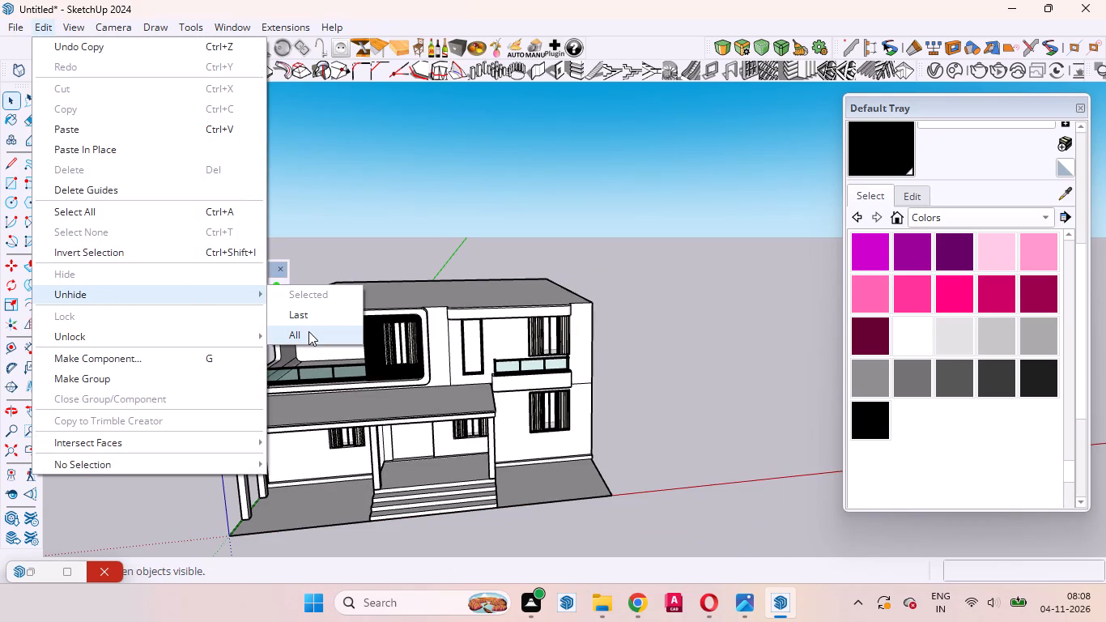
left_click(309, 332)
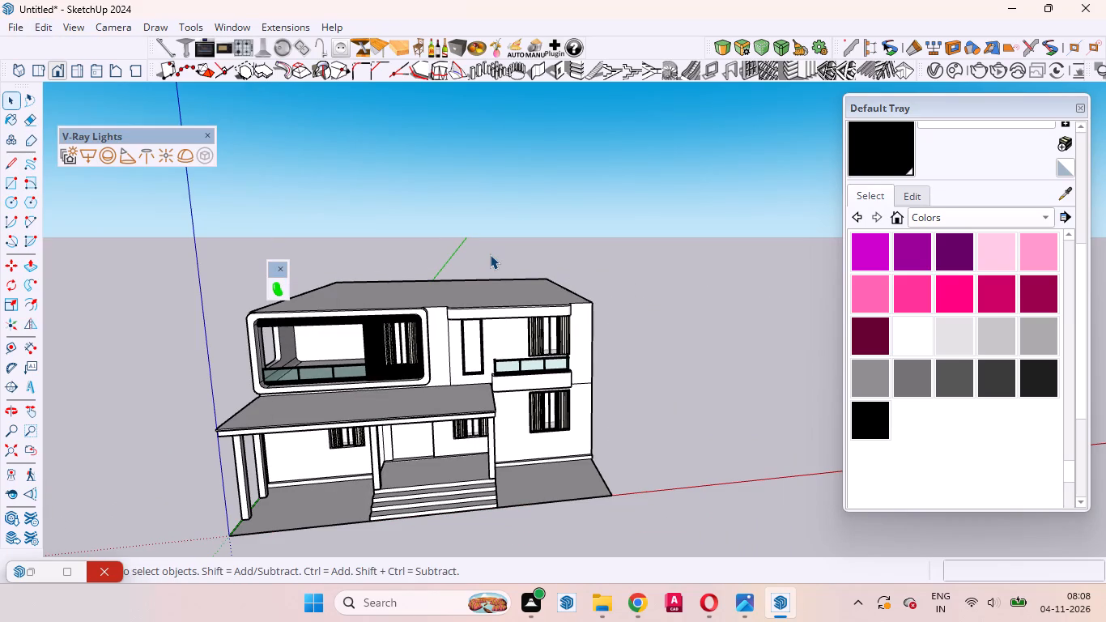
scroll(384, 425, "up", 8)
scroll(355, 450, "down", 1)
scroll(355, 450, "up", 5)
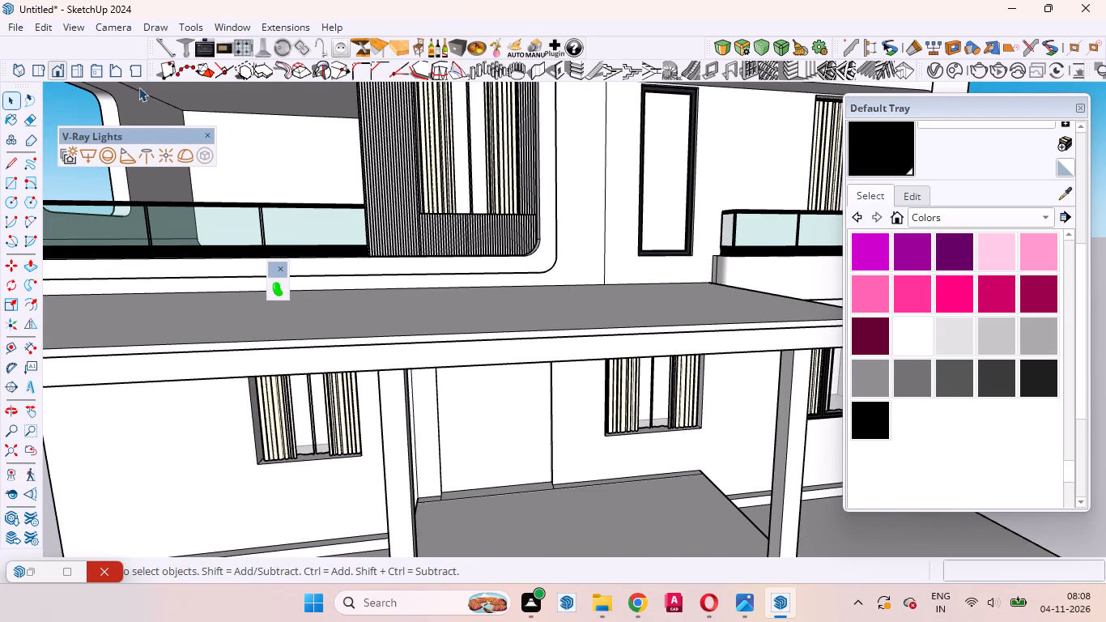
left_click(35, 23)
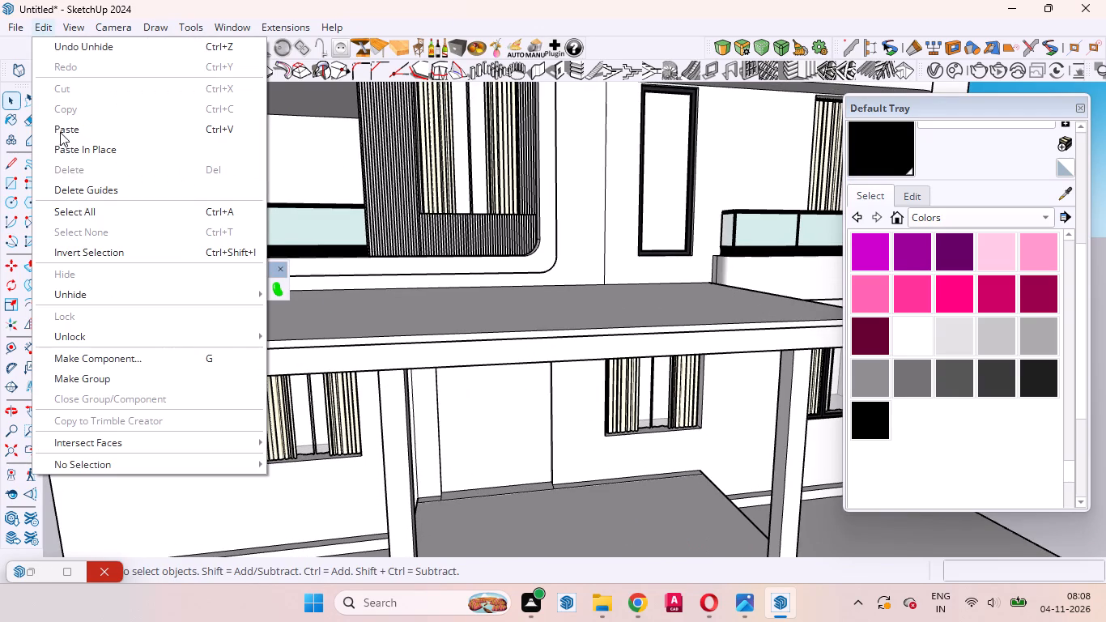
left_click(133, 294)
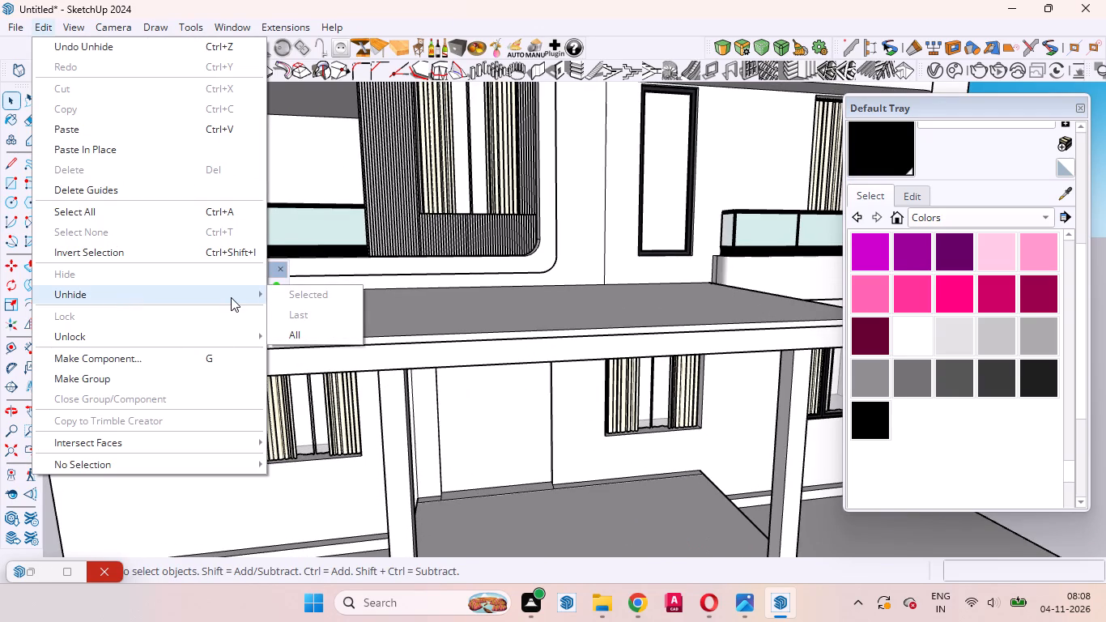
left_click(288, 336)
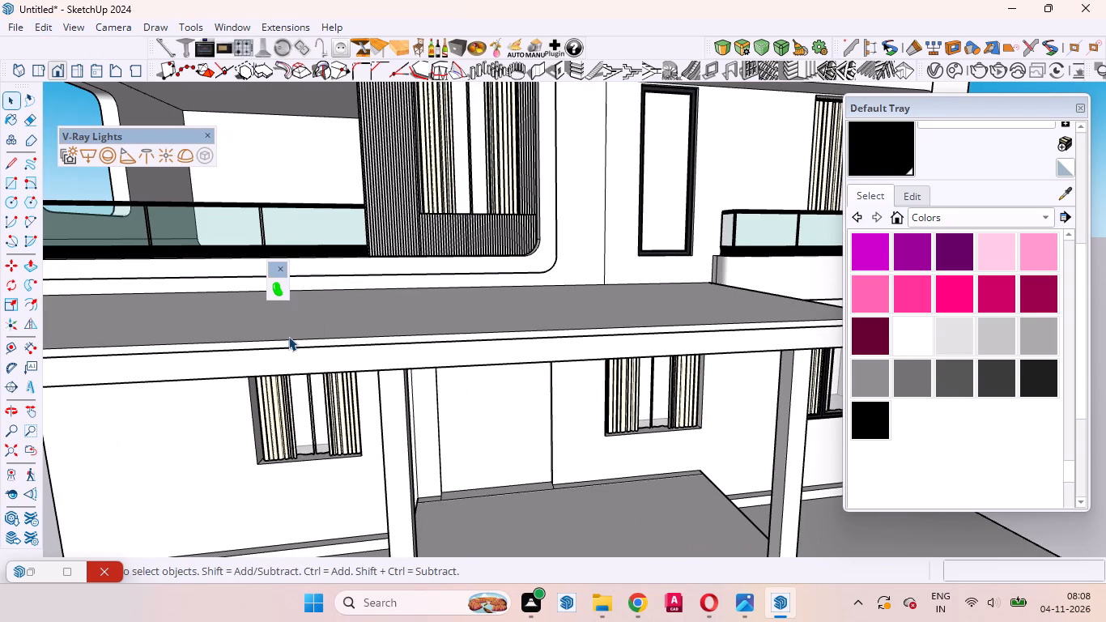
left_click(64, 30)
left_click(46, 36)
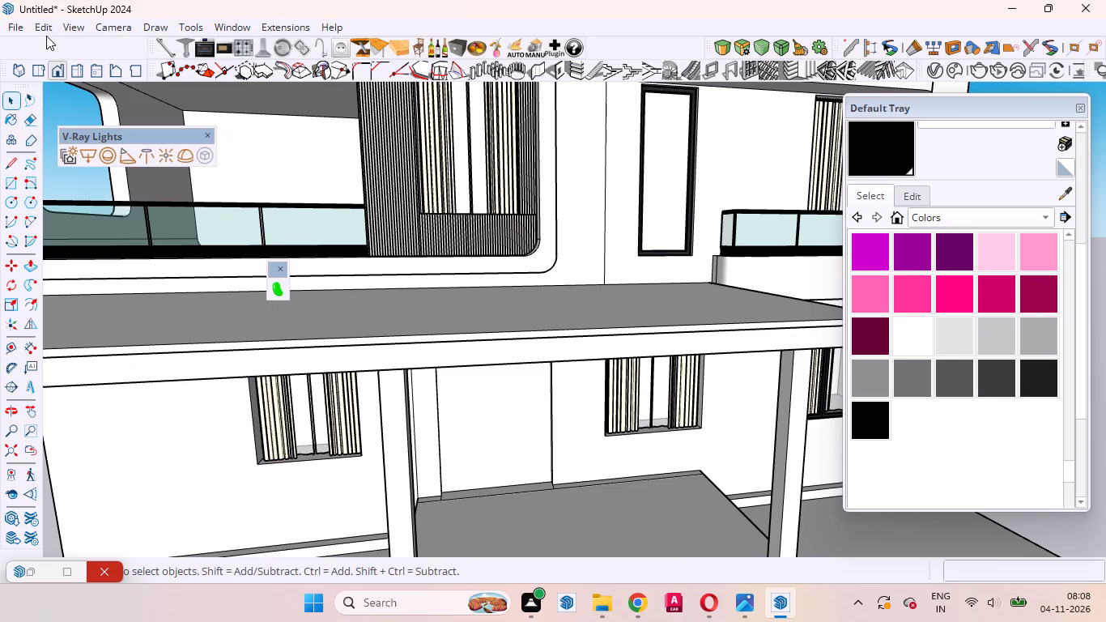
left_click(46, 36)
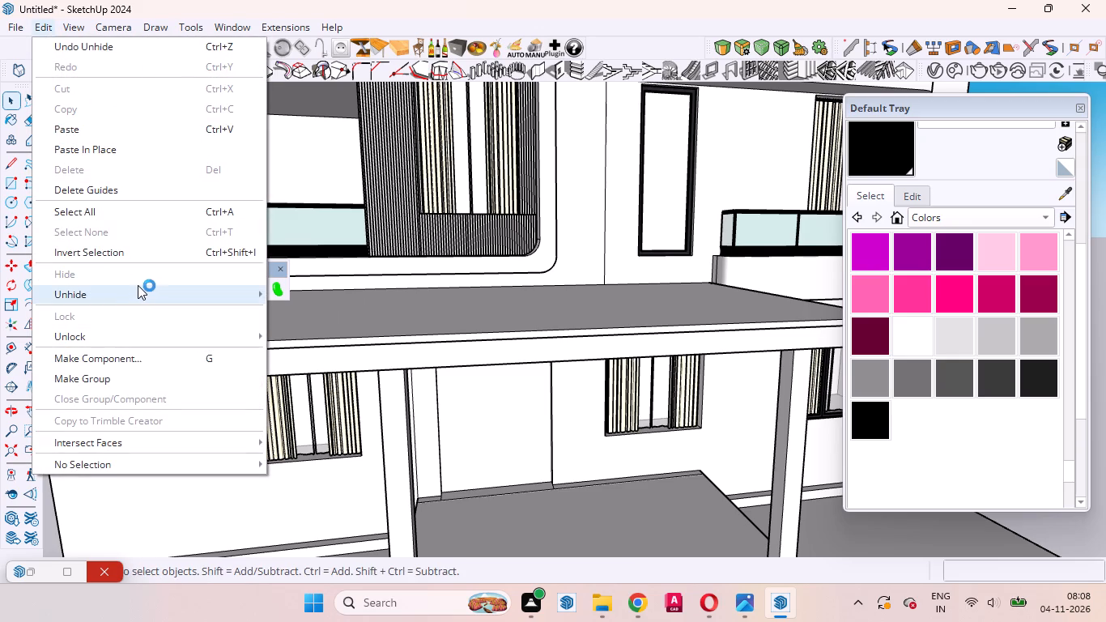
left_click(141, 285)
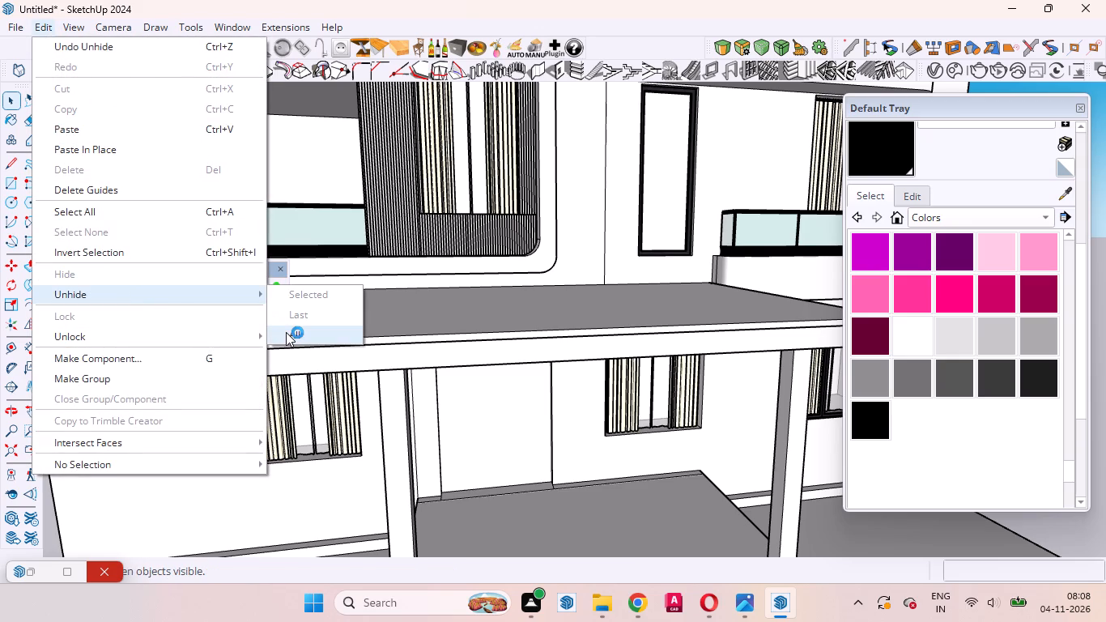
left_click(286, 332)
key("space")
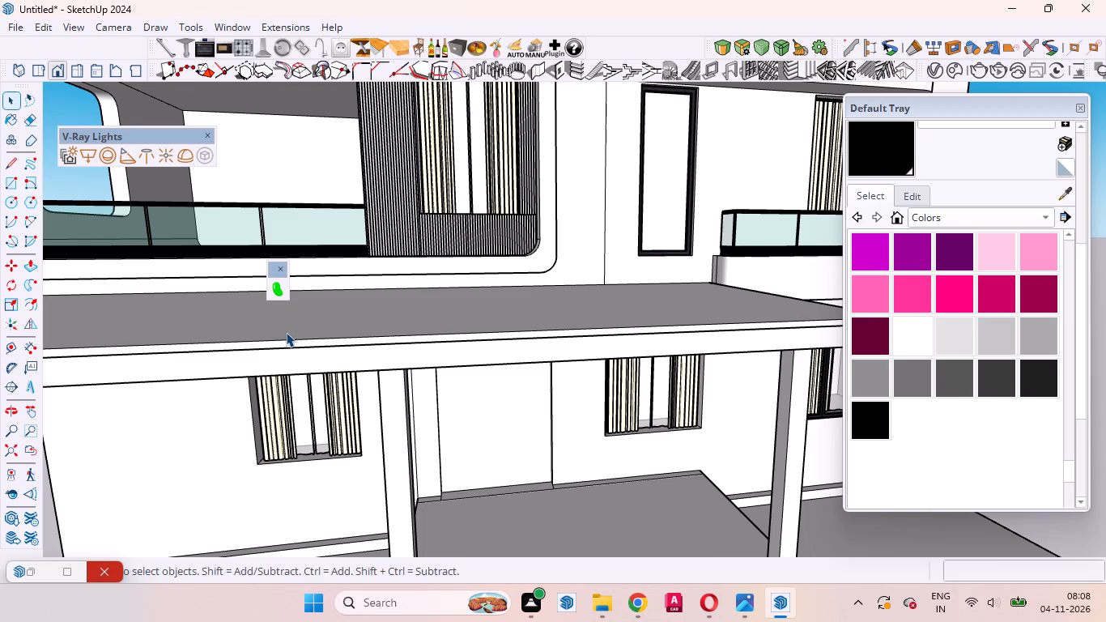
Inside the house group, copy the three-pane frame from the rightmost ground-floor window to the adjacent opening's top-left corner, 9' 9 7/8" away.
scroll(255, 430, "down", 13)
scroll(588, 310, "up", 13)
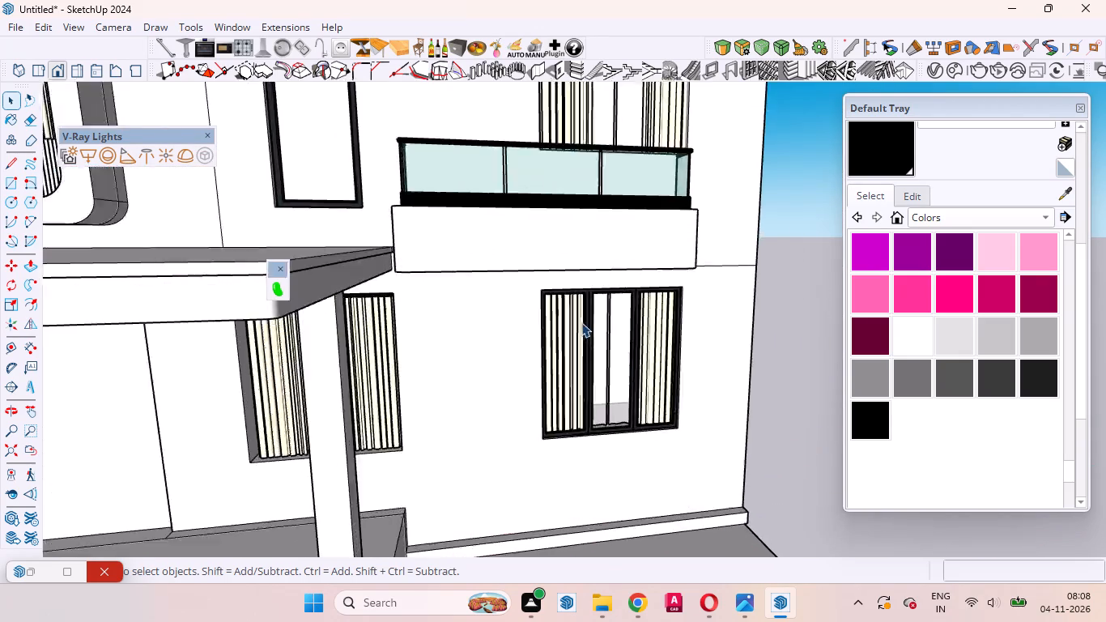
scroll(581, 322, "up", 14)
left_click(592, 250)
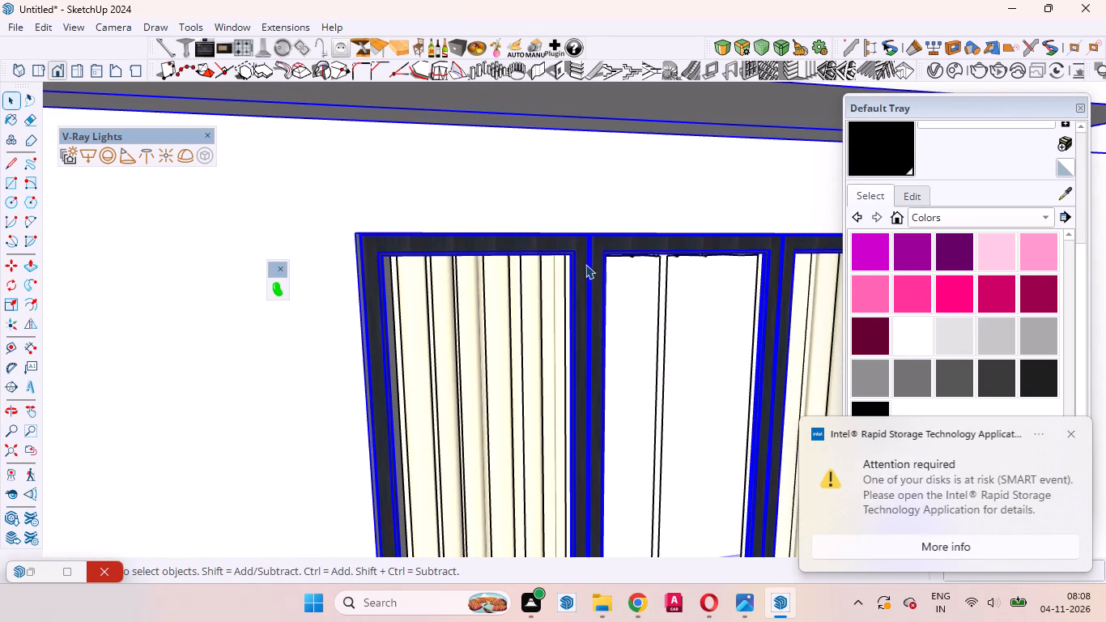
triple_click(585, 265)
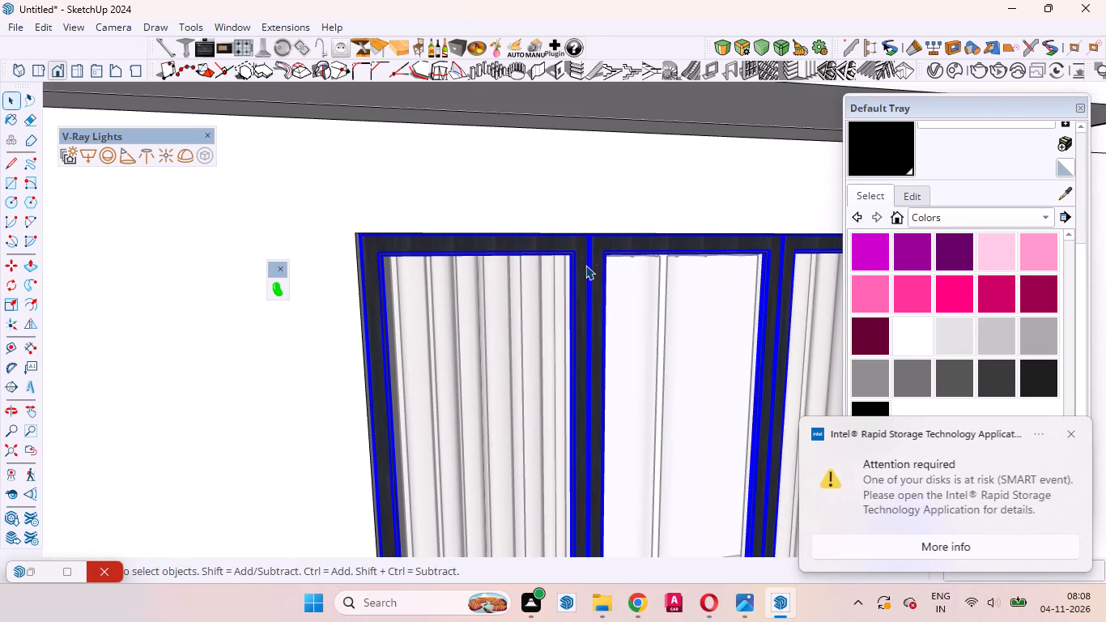
key("m")
scroll(340, 231, "up", 8)
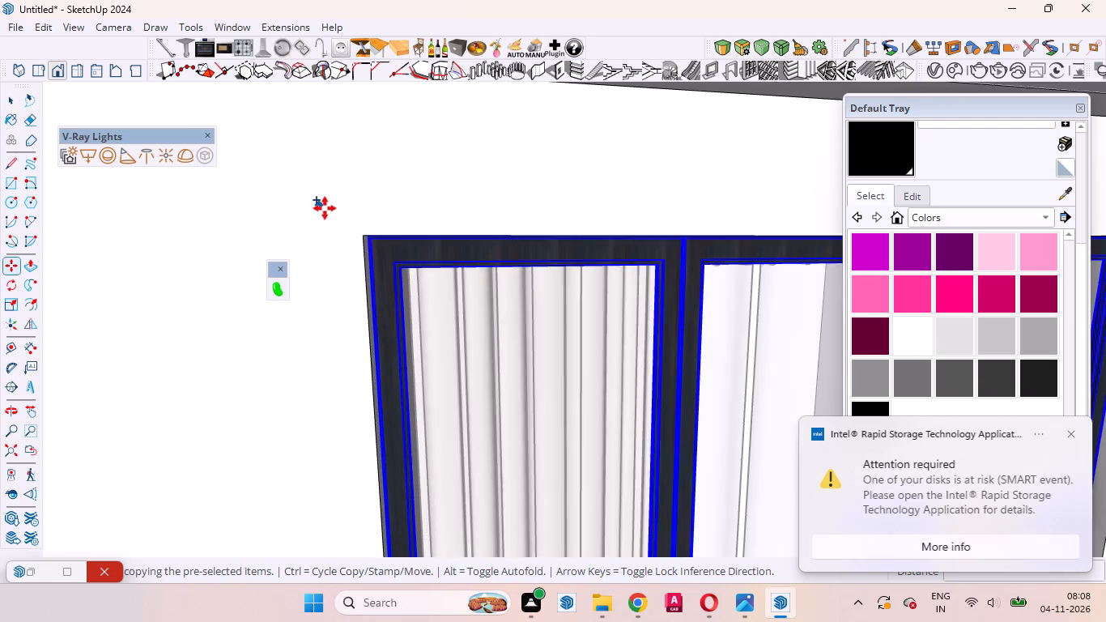
scroll(325, 208, "up", 11)
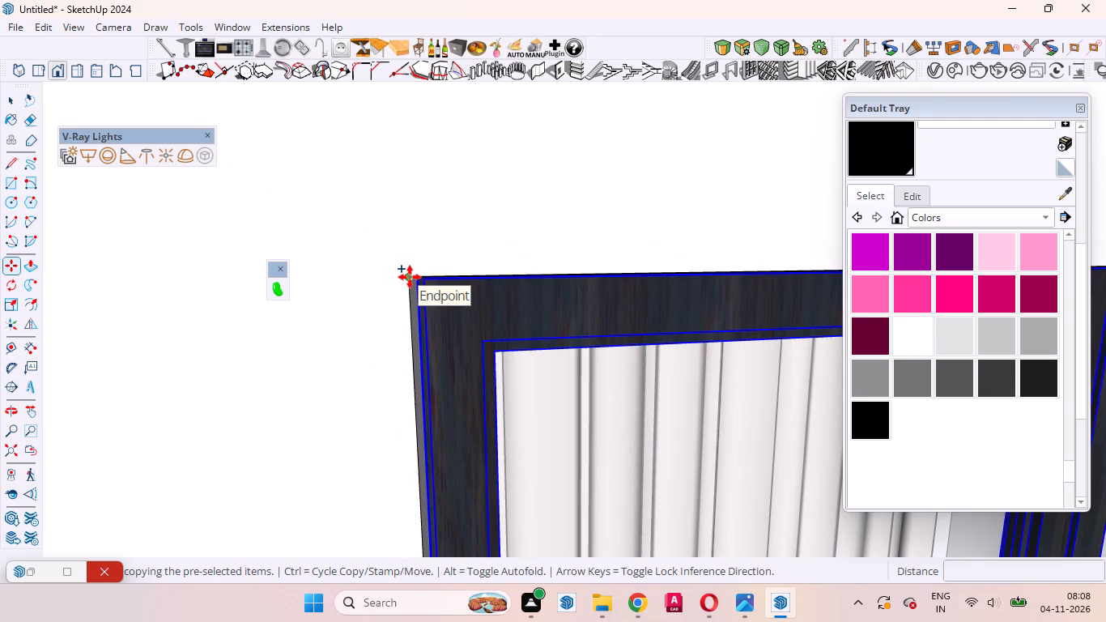
left_click(410, 277)
scroll(394, 336, "down", 20)
scroll(394, 336, "down", 2)
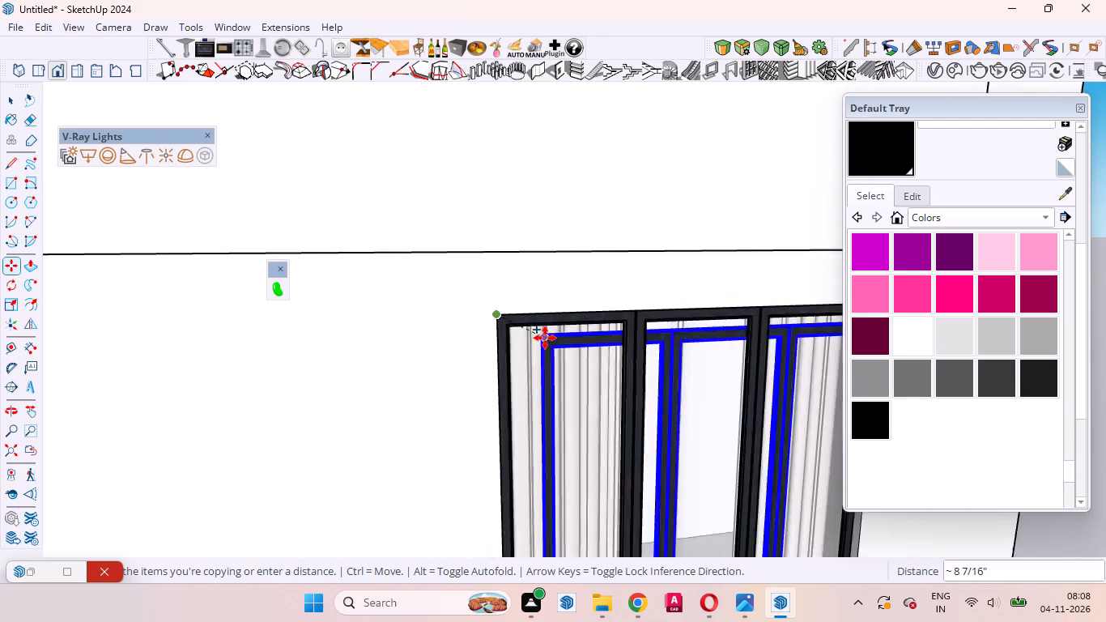
scroll(545, 338, "down", 12)
scroll(562, 406, "down", 1)
scroll(562, 406, "up", 1)
scroll(562, 407, "down", 5)
scroll(402, 437, "up", 18)
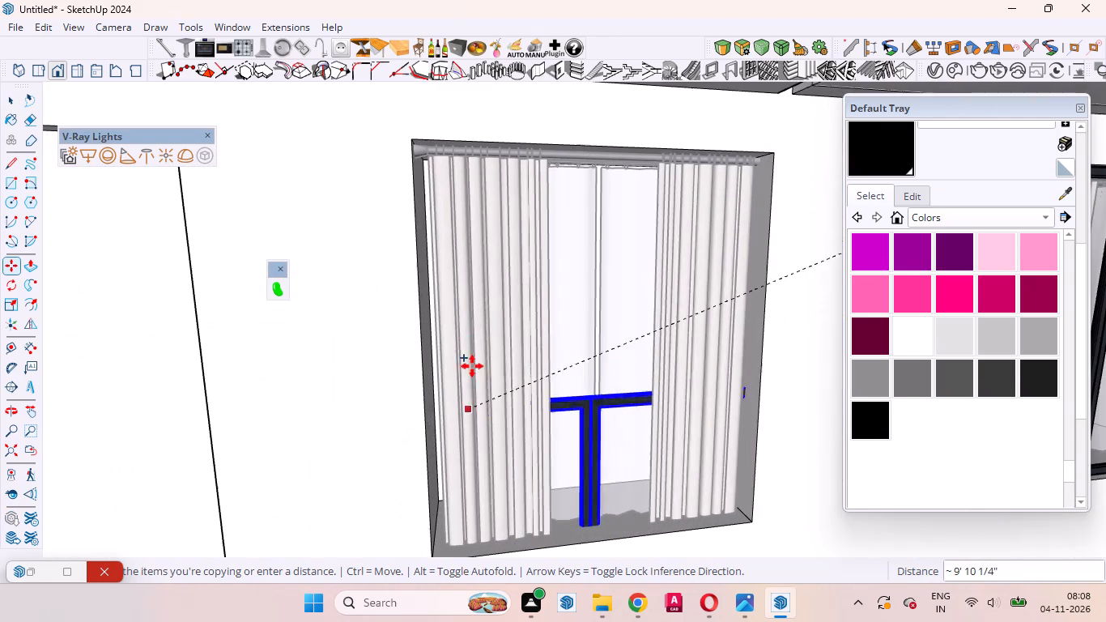
left_click(415, 137)
middle_click_drag(738, 412, 734, 375)
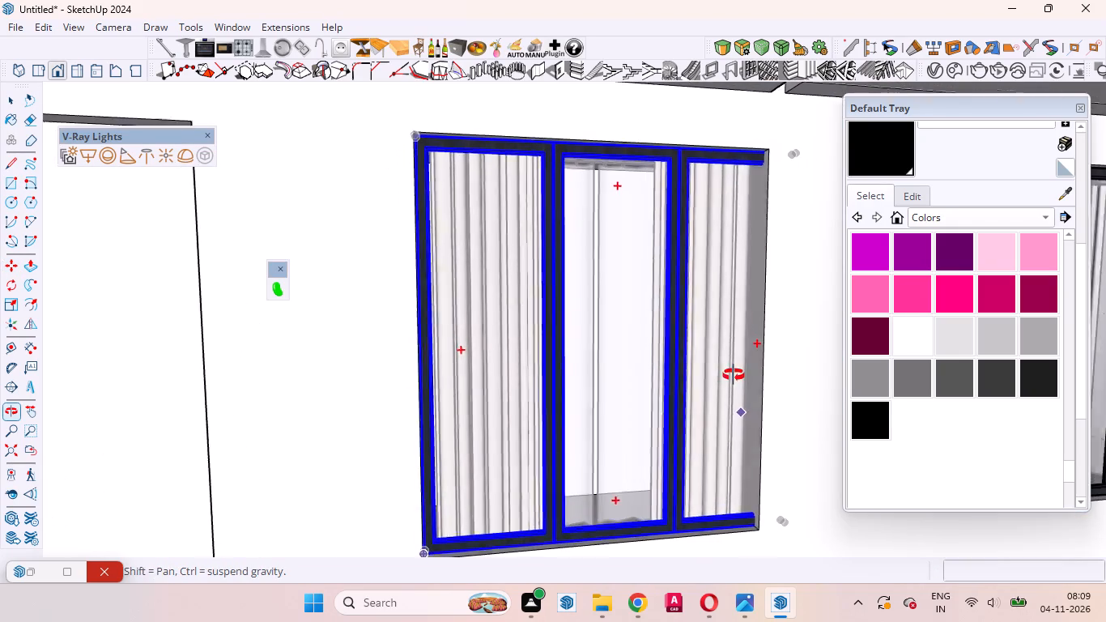
Scale the frame copy in the middle ground-floor opening by about 0.90 red and 2.50 green, ending at the opening's far edge.
middle_click_drag(734, 375, 734, 373)
key("s")
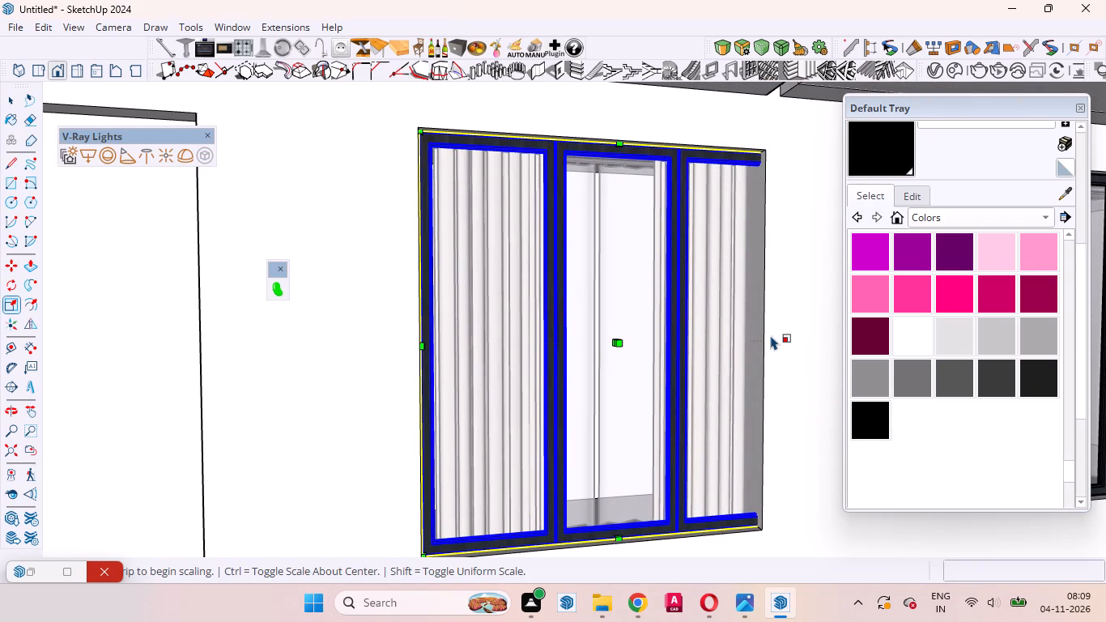
left_click(782, 343)
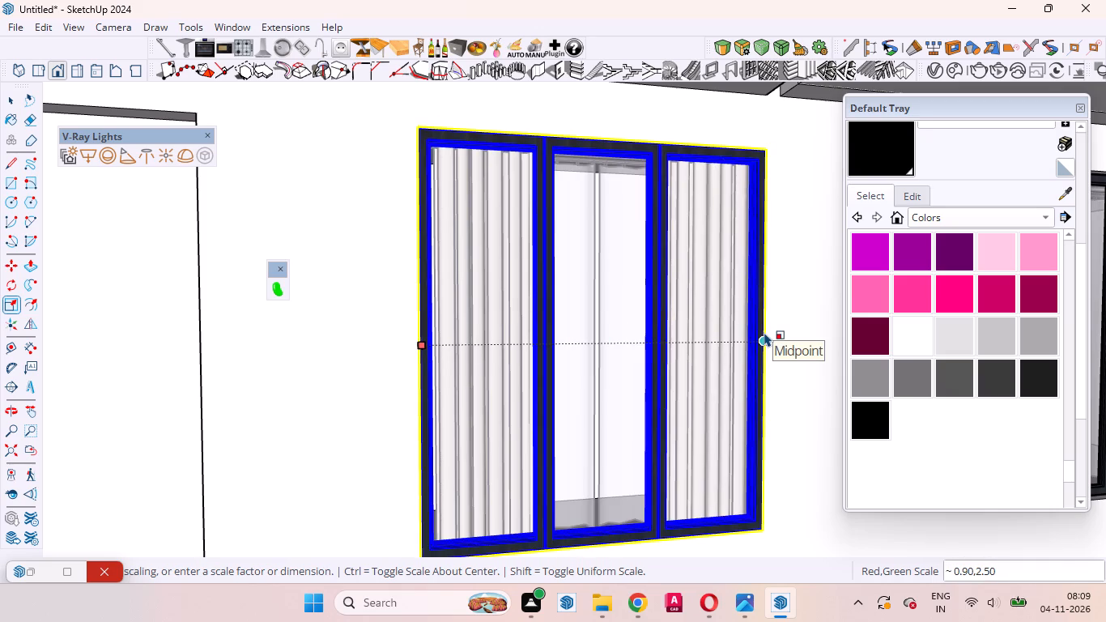
left_click(764, 332)
Copy the fitted three-pane frame from the middle ground-floor window to the leftmost ground-floor opening's lower-left corner, about 14' 8 3/8" away.
middle_click_drag(721, 486, 598, 590)
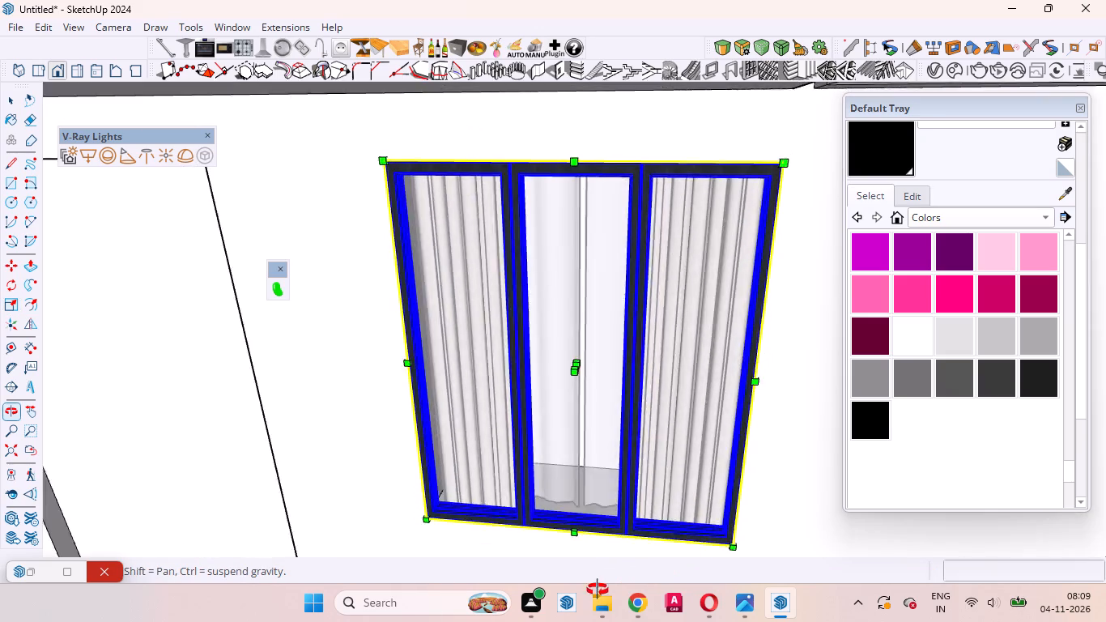
middle_click_drag(598, 590, 383, 616)
scroll(536, 452, "up", 4)
scroll(552, 432, "down", 10)
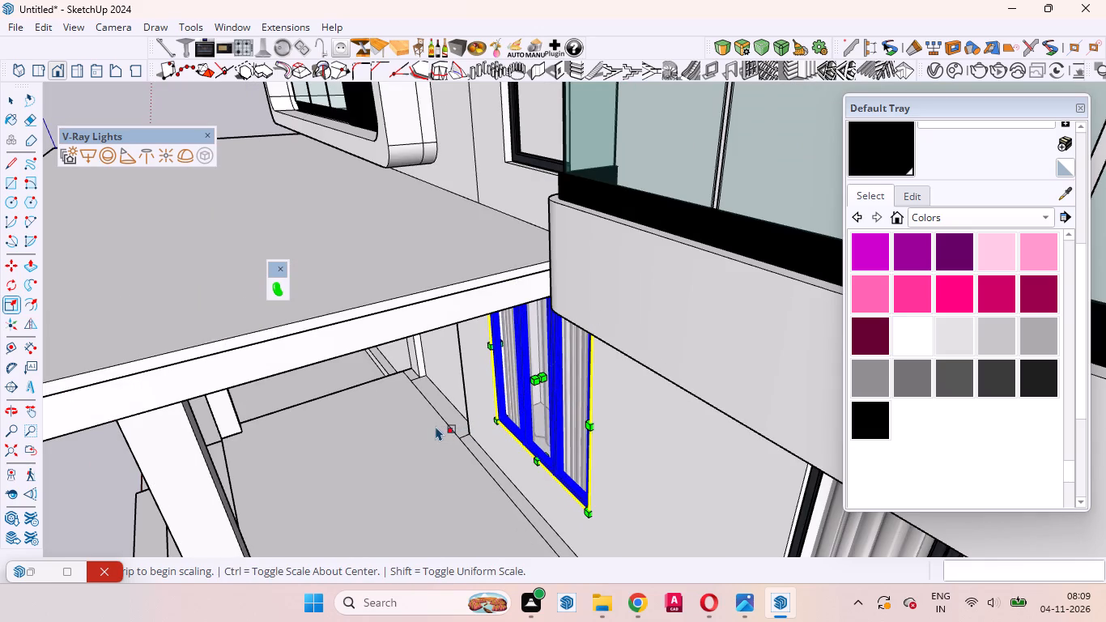
key("space")
scroll(486, 433, "up", 9)
middle_click_drag(424, 446, 440, 369)
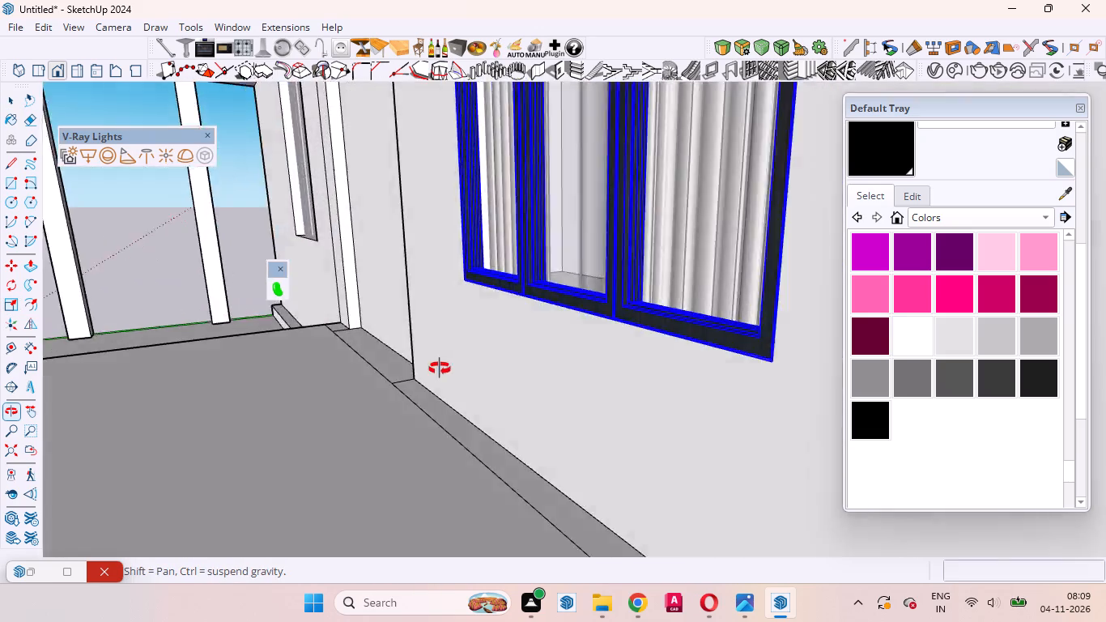
middle_click_drag(440, 369, 630, 429)
scroll(724, 384, "up", 15)
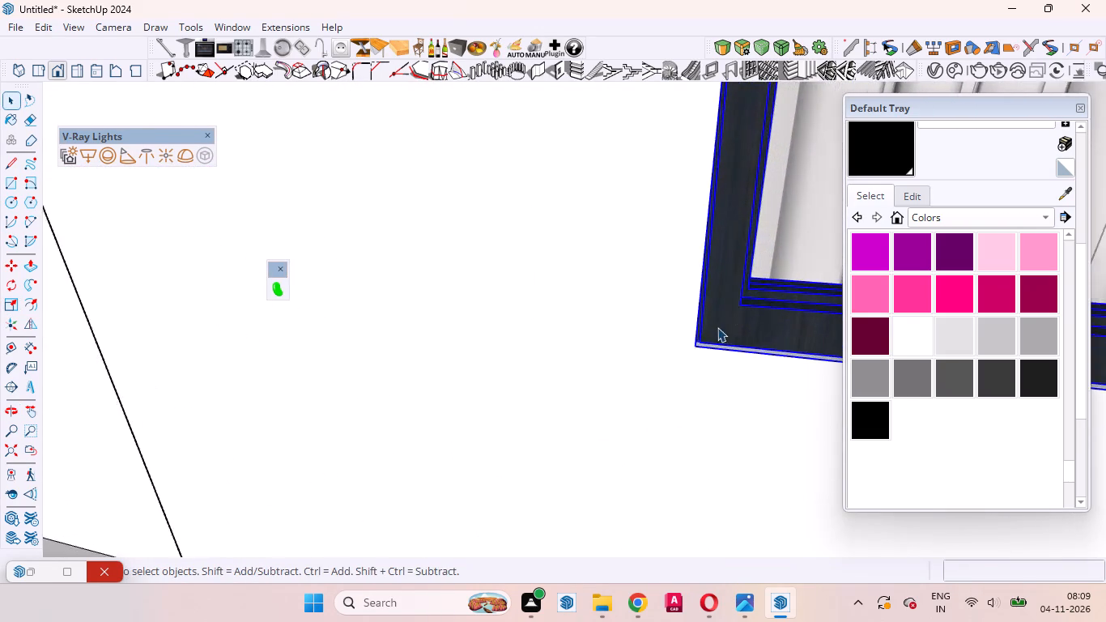
scroll(717, 327, "up", 6)
middle_click_drag(691, 377, 591, 403)
scroll(574, 320, "down", 13)
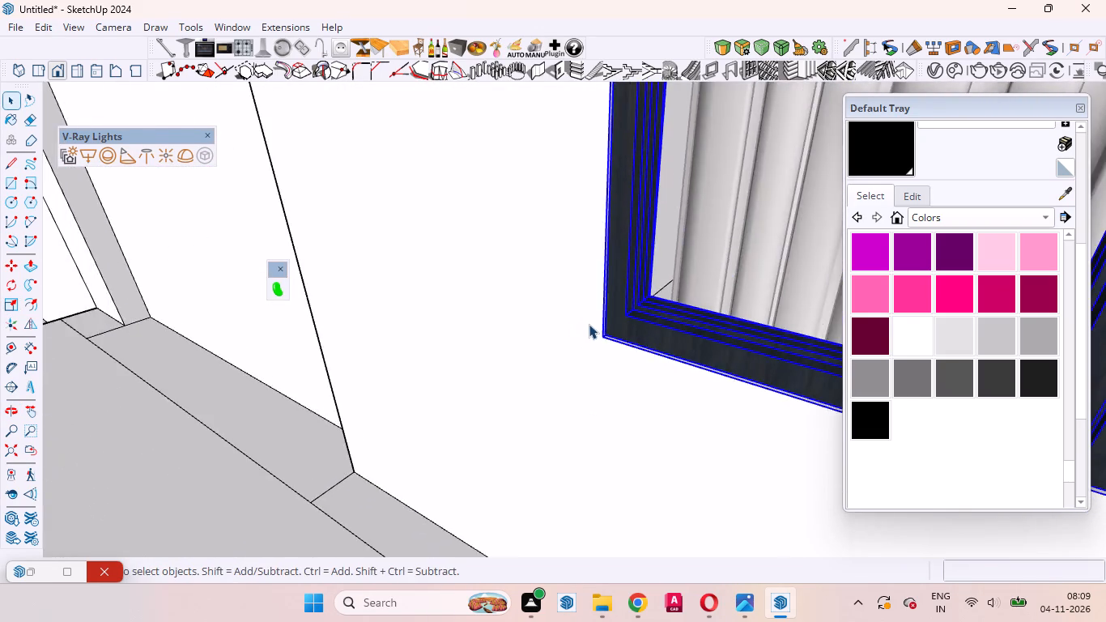
scroll(589, 324, "down", 13)
scroll(598, 333, "up", 5)
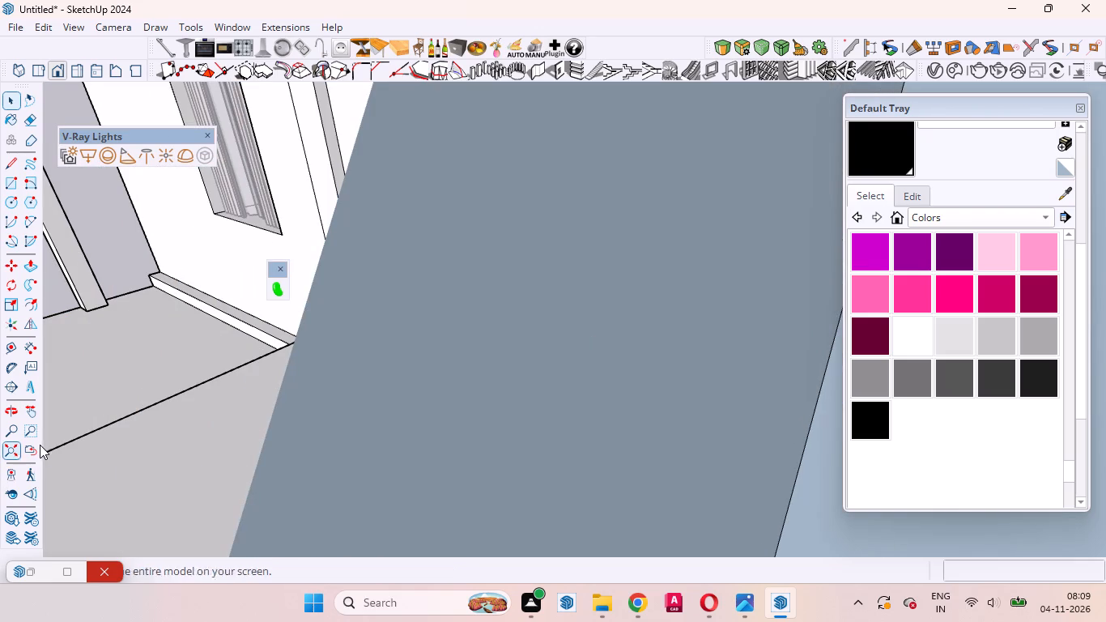
left_click(36, 442)
middle_click_drag(464, 414, 586, 401)
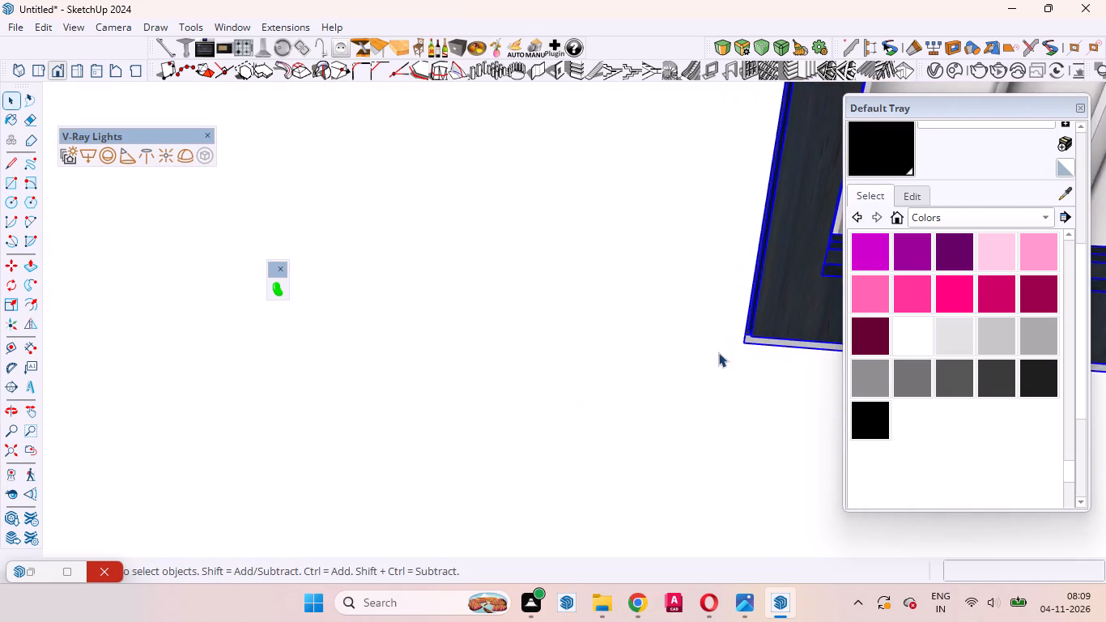
scroll(720, 352, "up", 10)
middle_click_drag(680, 370, 559, 407)
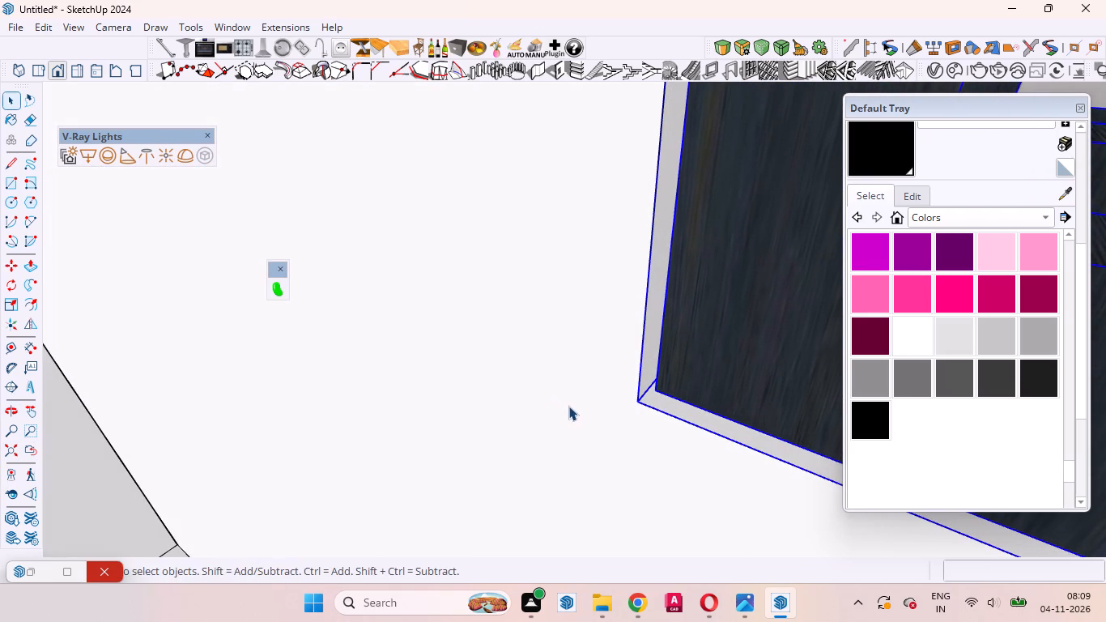
key("m")
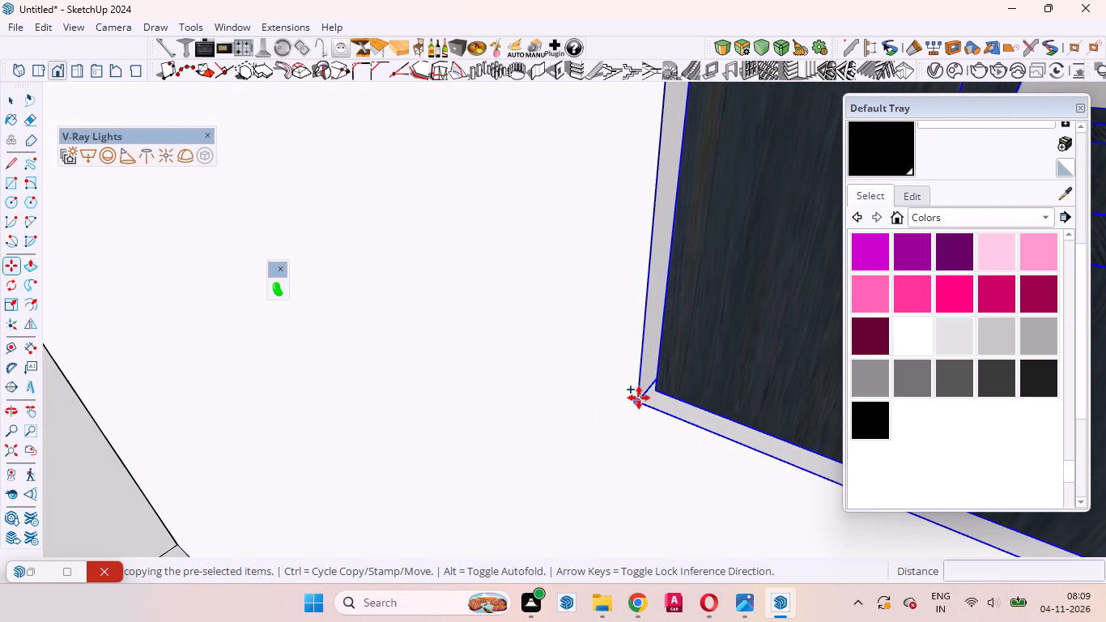
left_click(637, 400)
scroll(476, 395, "down", 2)
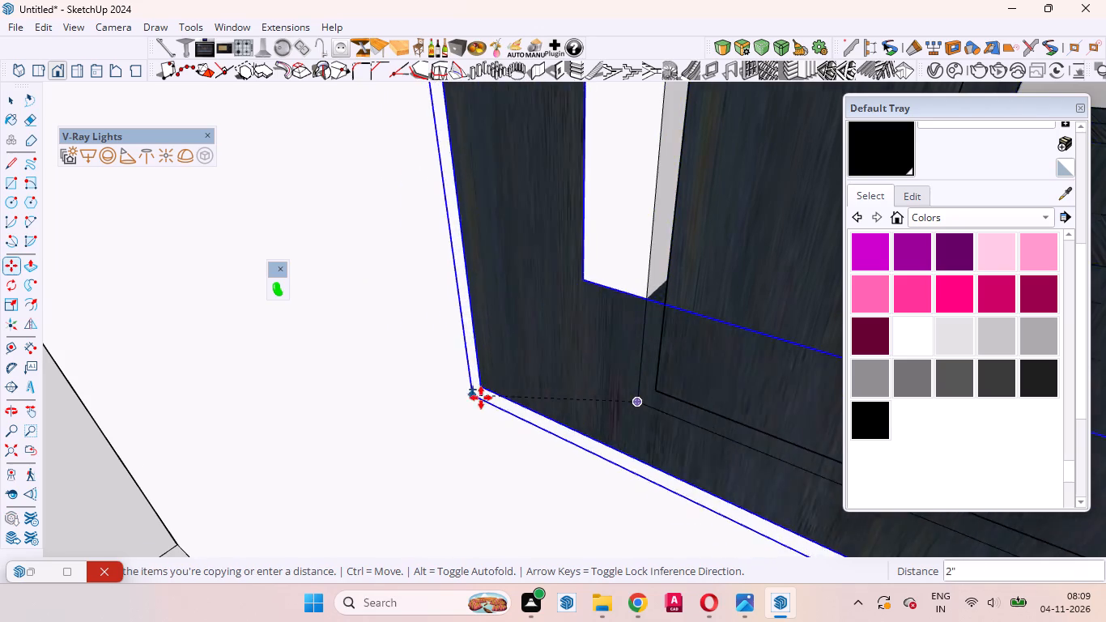
scroll(481, 398, "down", 14)
scroll(513, 410, "up", 1)
scroll(514, 410, "down", 13)
middle_click_drag(486, 444, 725, 328)
scroll(721, 330, "down", 20)
scroll(542, 336, "up", 7)
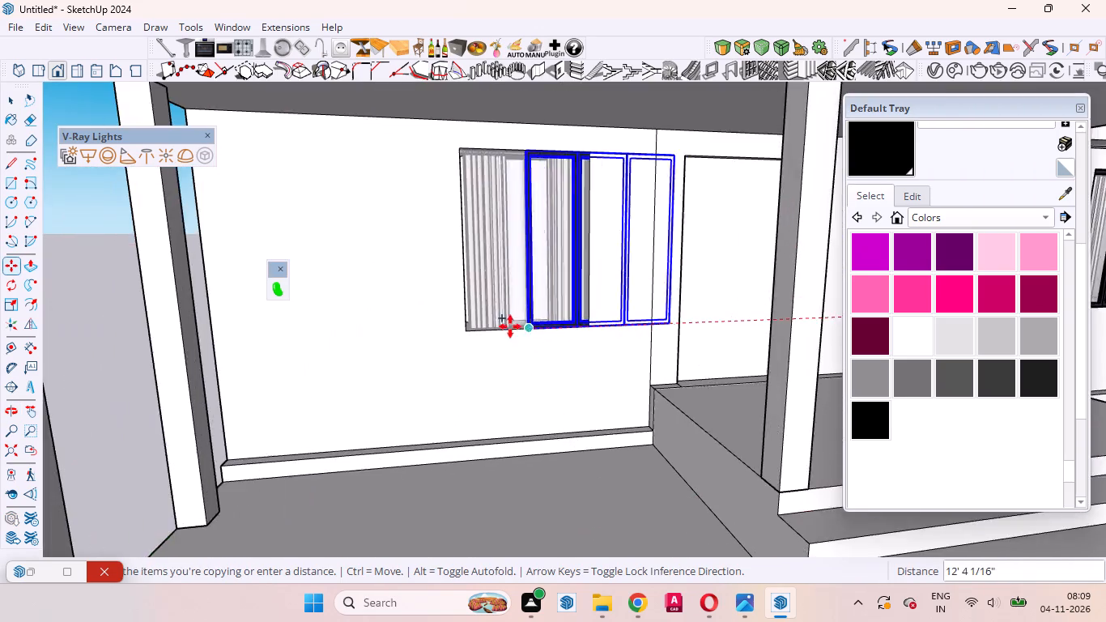
scroll(510, 326, "up", 10)
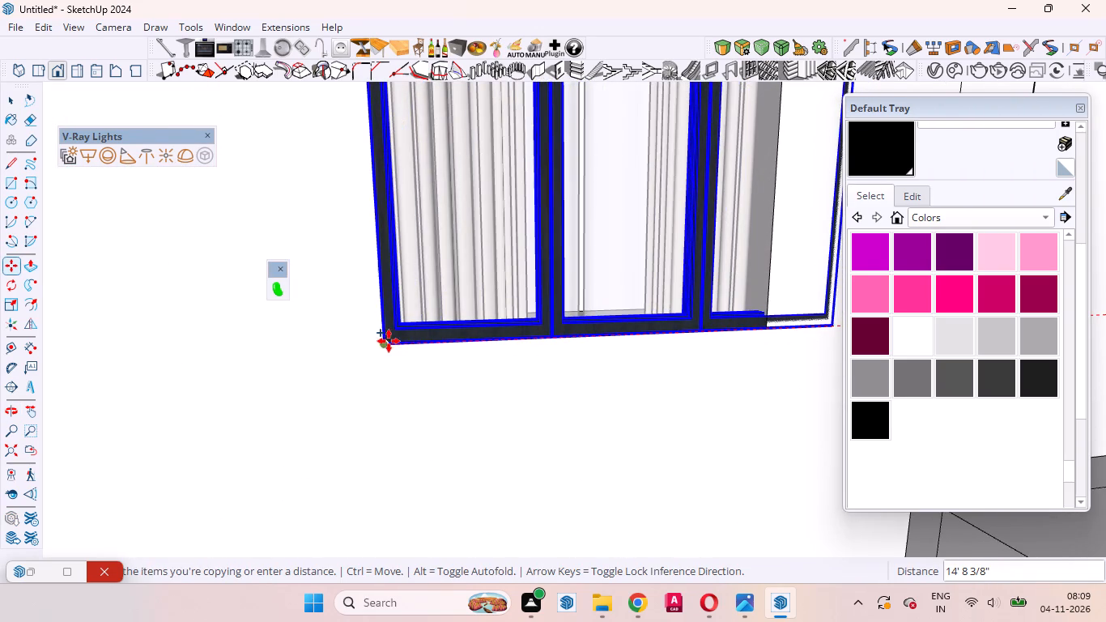
left_click(385, 341)
Scale the leftmost ground-floor frame to about 0.83 along red so its right side meets the opening's edge, and deselect it.
scroll(274, 351, "down", 10)
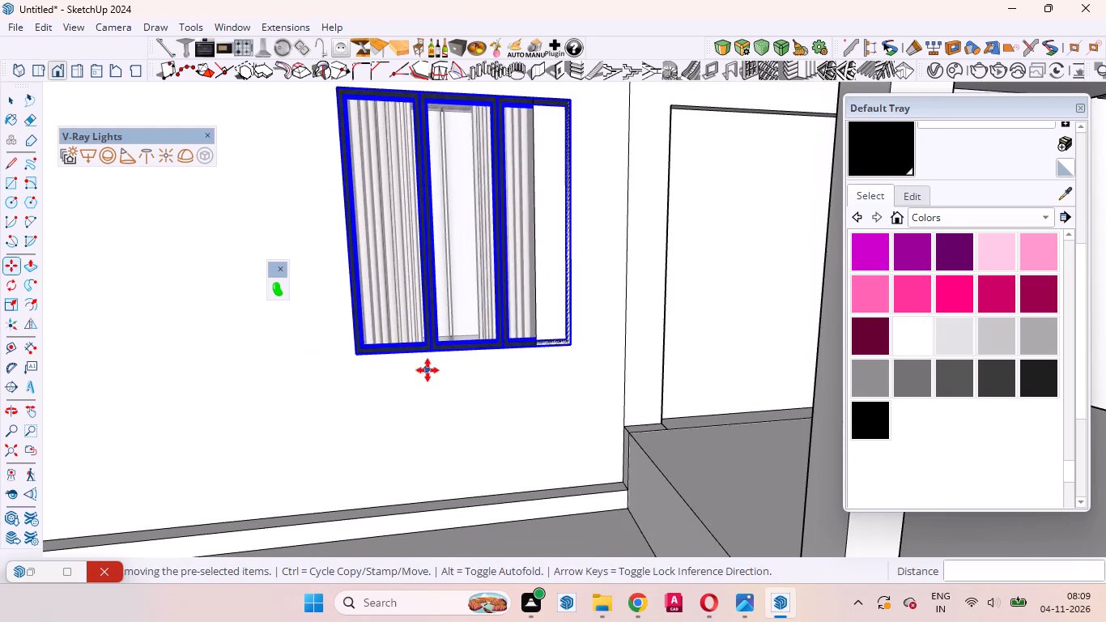
middle_click_drag(431, 370, 475, 347)
key("s")
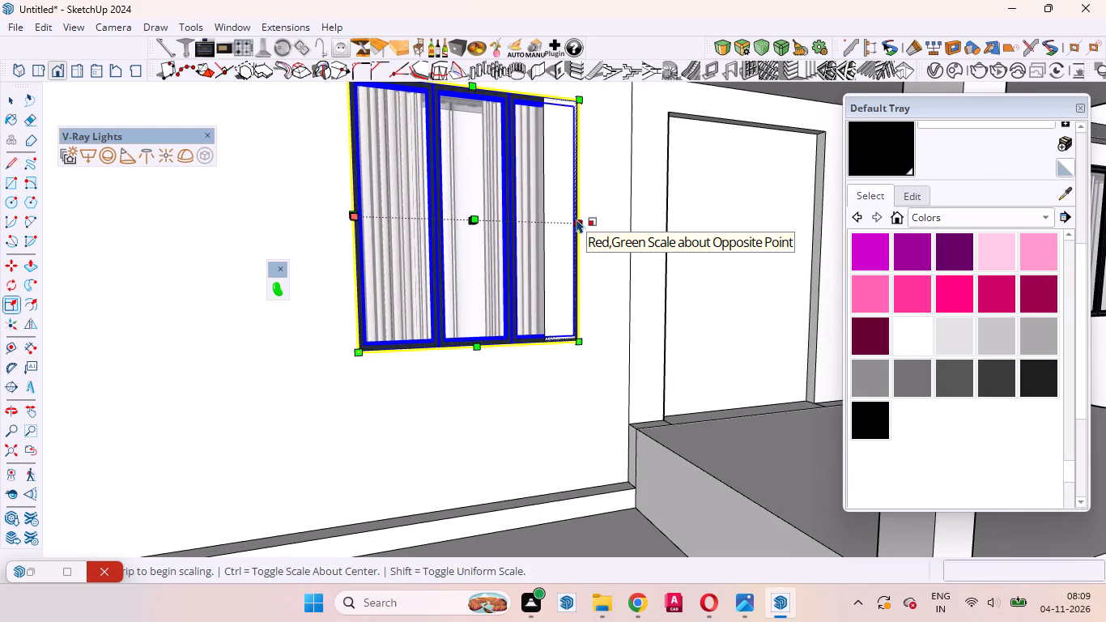
middle_click_drag(570, 218, 642, 288)
scroll(638, 275, "up", 1)
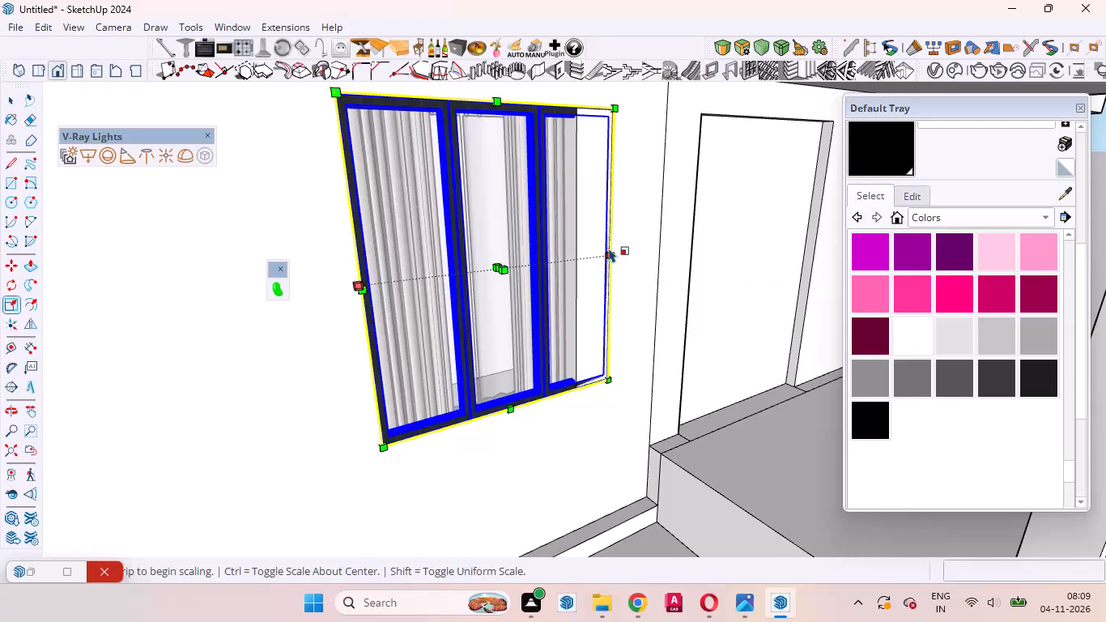
scroll(606, 245, "up", 10)
left_click(610, 256)
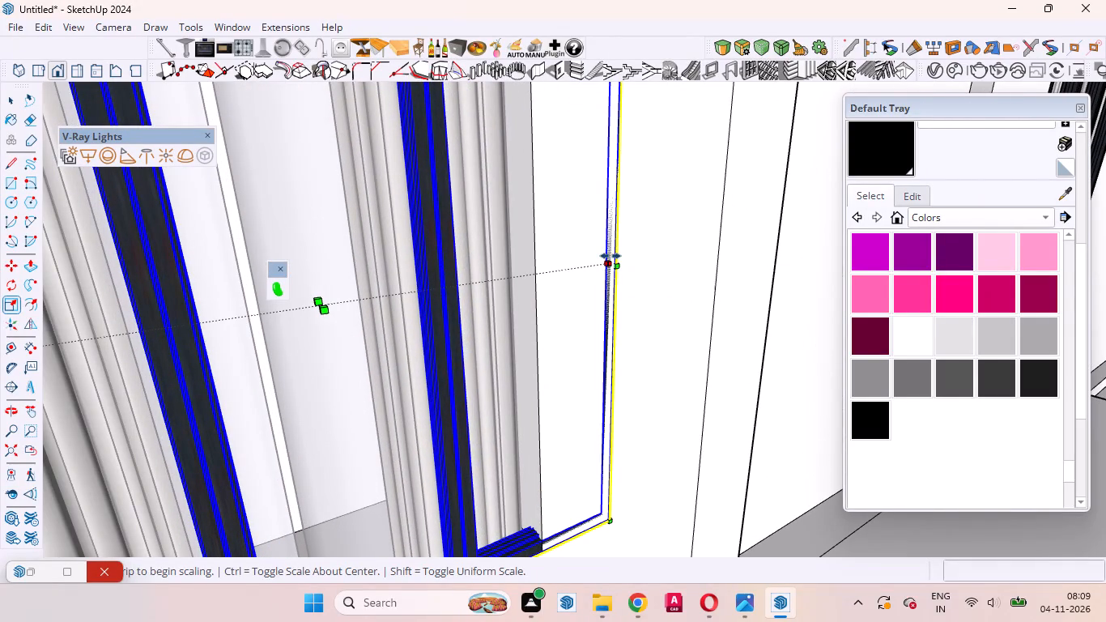
left_click(531, 267)
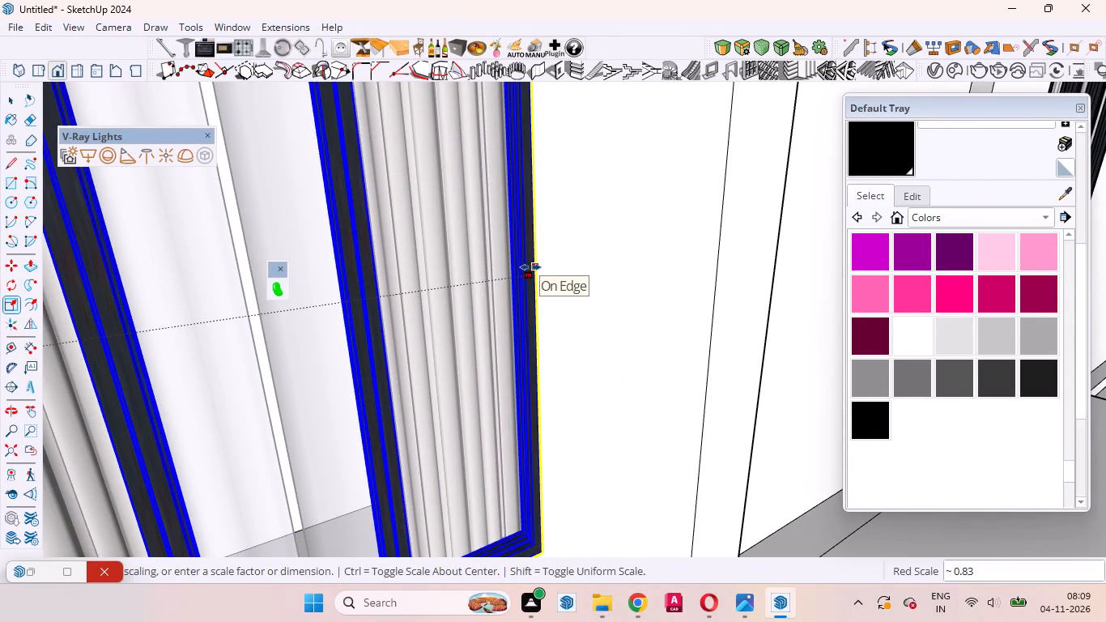
scroll(508, 339, "down", 10)
middle_click_drag(502, 352, 456, 303)
middle_click(456, 303)
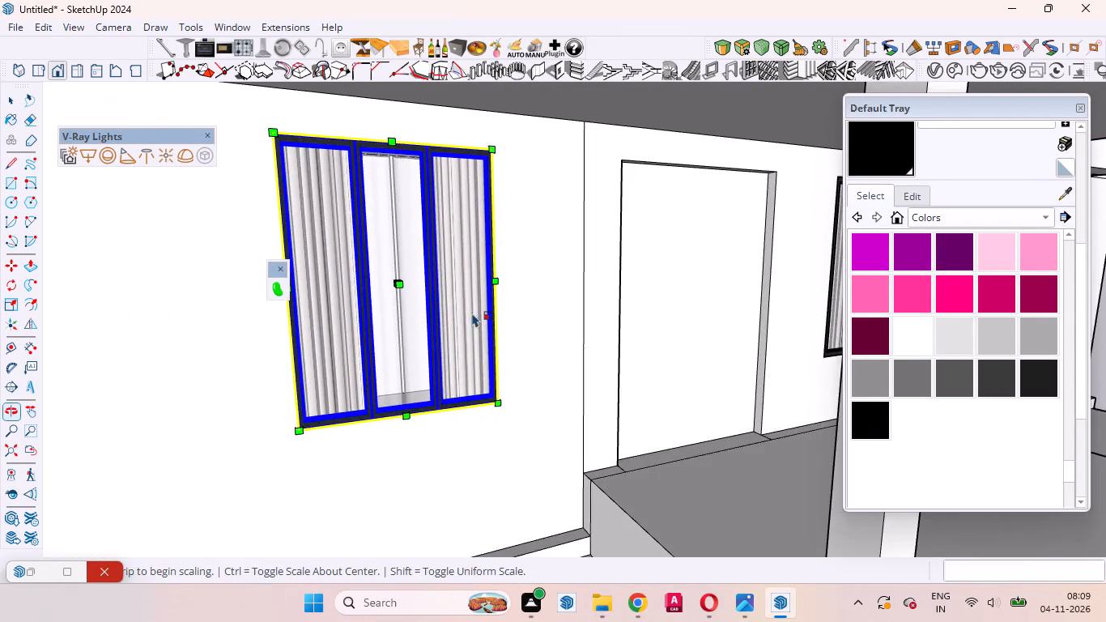
scroll(514, 325, "down", 14)
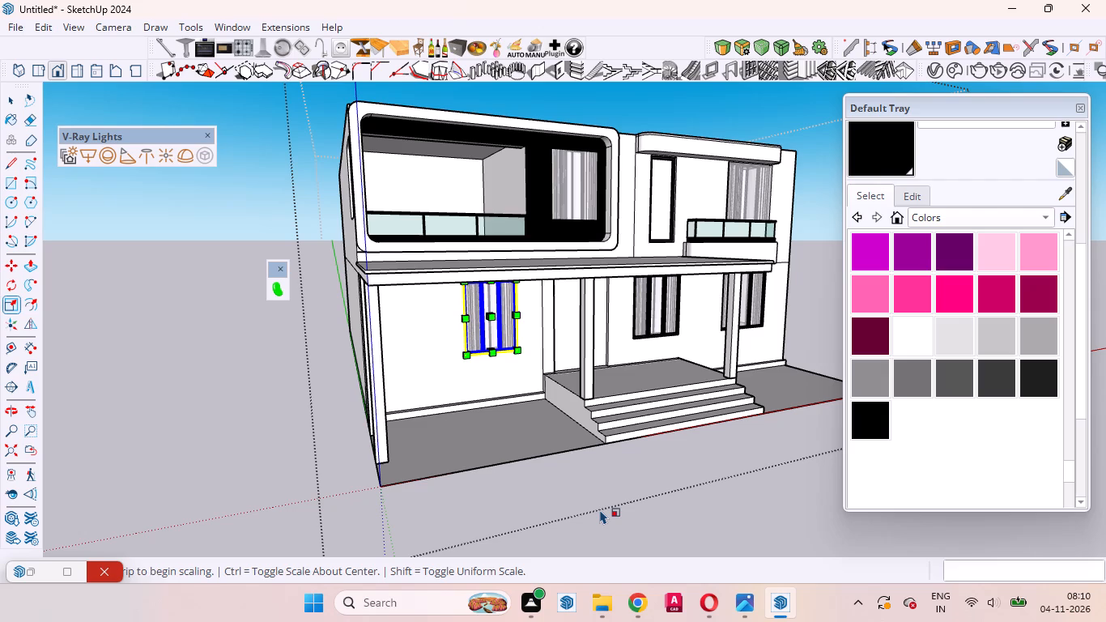
key("space")
left_click(525, 462)
Copy the leftmost ground-floor window's three-pane frame to the lower-left corner of the slatted wall's upper-floor opening, about 12' 2 1/2" away.
scroll(492, 262, "up", 7)
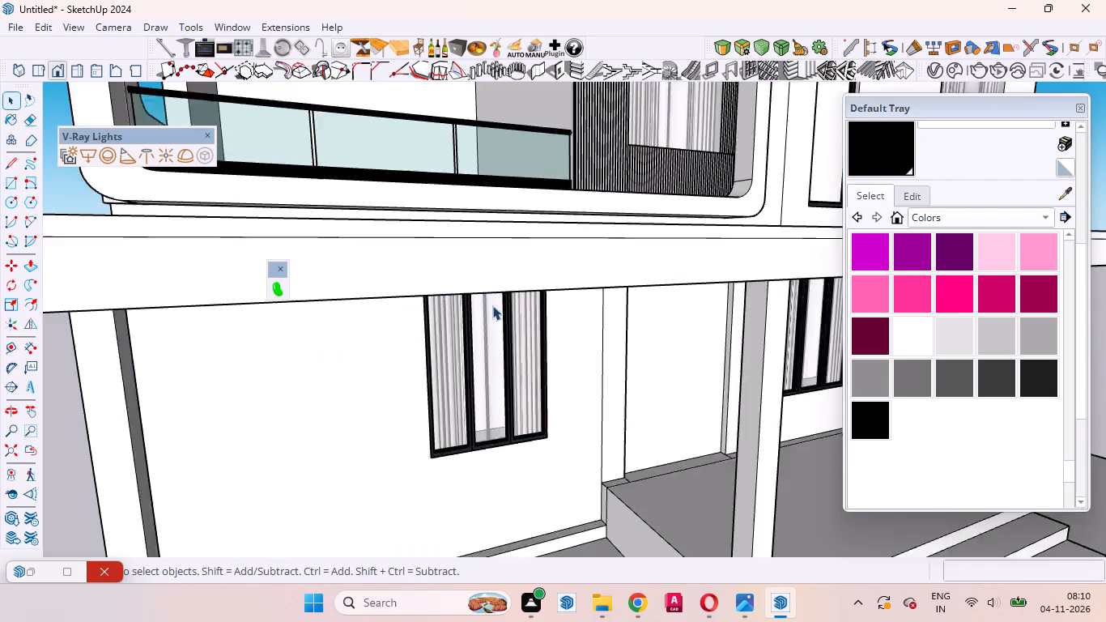
scroll(492, 305, "up", 7)
middle_click_drag(504, 422, 409, 424)
scroll(472, 441, "up", 1)
scroll(388, 433, "up", 4)
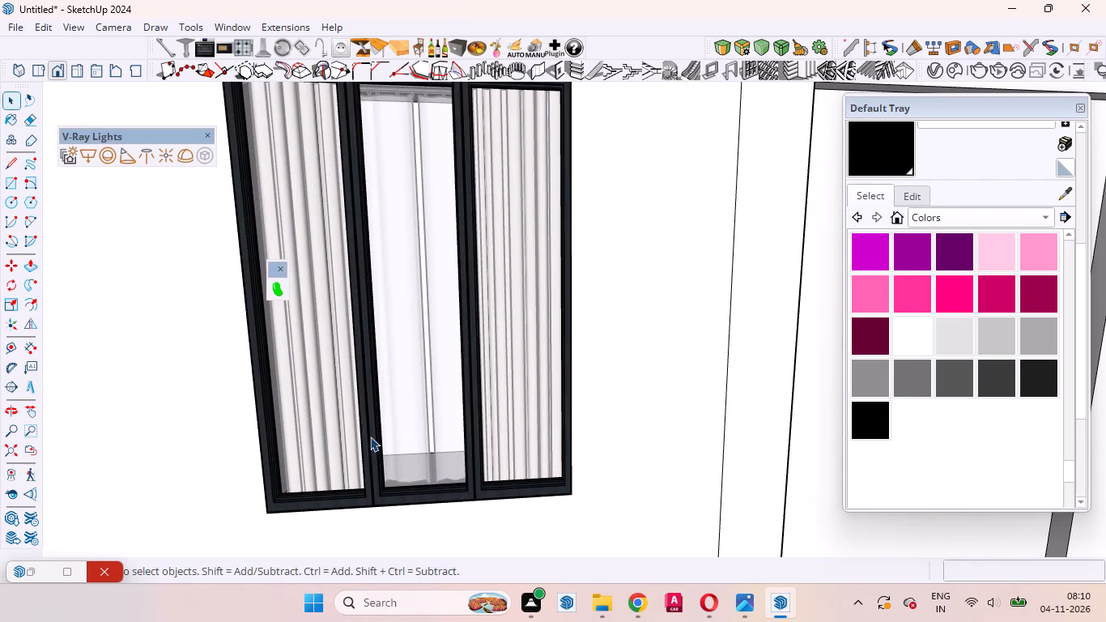
left_click(370, 437)
scroll(581, 344, "down", 5)
scroll(376, 461, "up", 18)
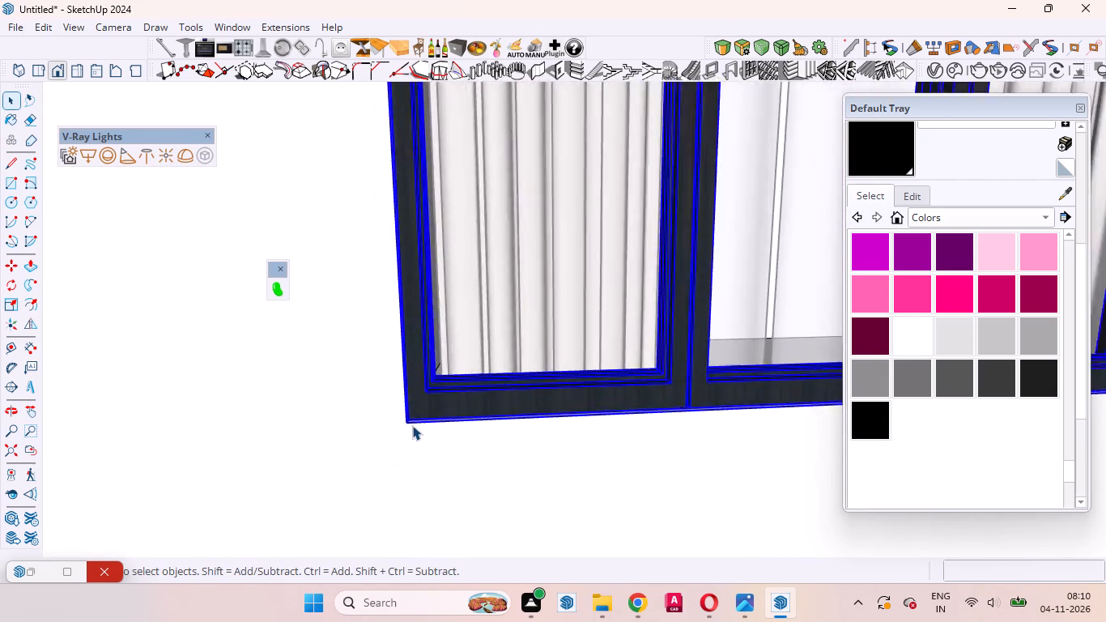
scroll(412, 425, "up", 7)
middle_click_drag(416, 437, 343, 553)
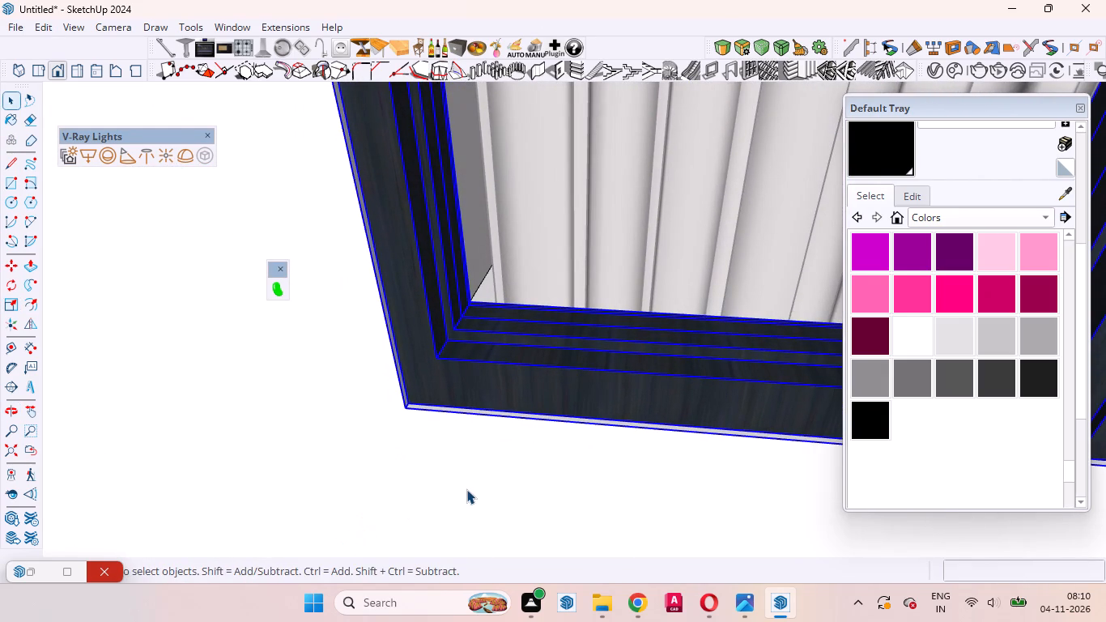
key("m")
scroll(441, 440, "up", 3)
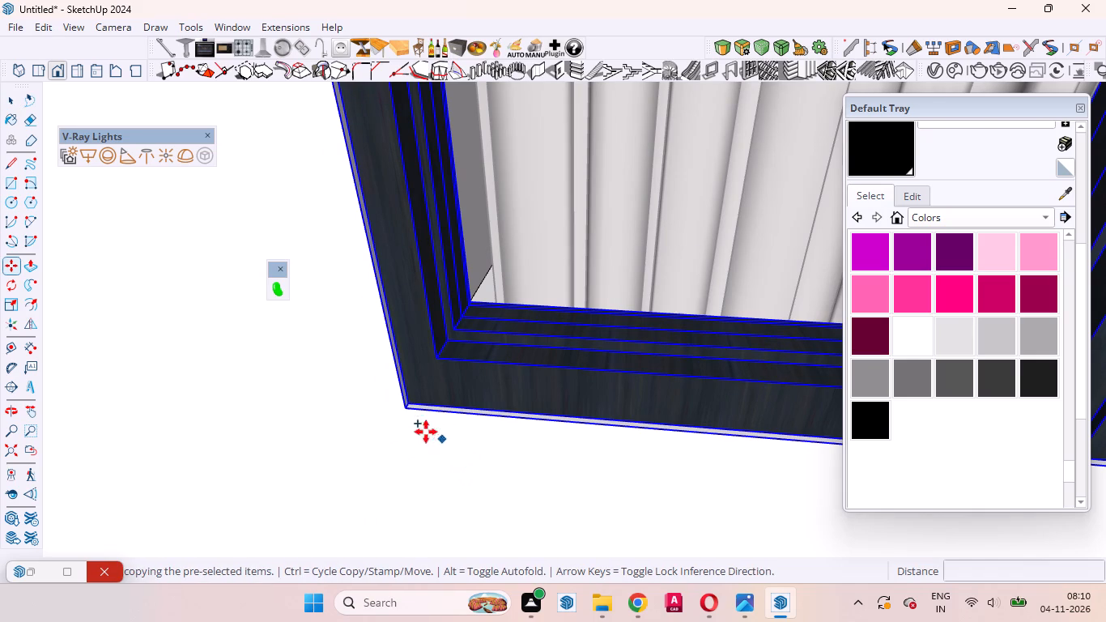
scroll(426, 432, "up", 13)
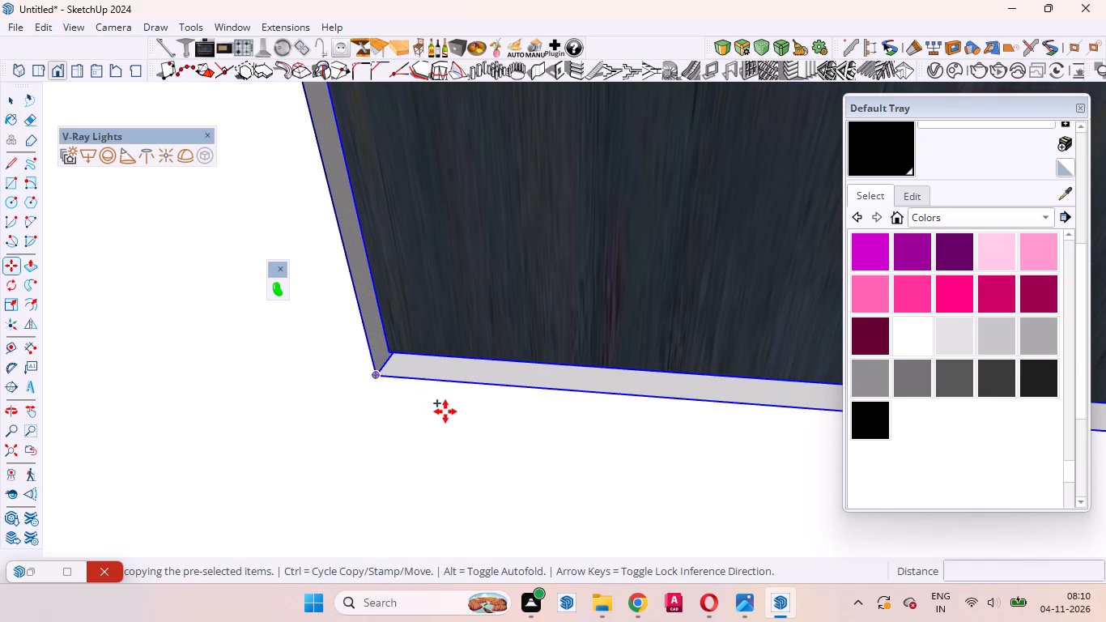
middle_click_drag(451, 418, 458, 399)
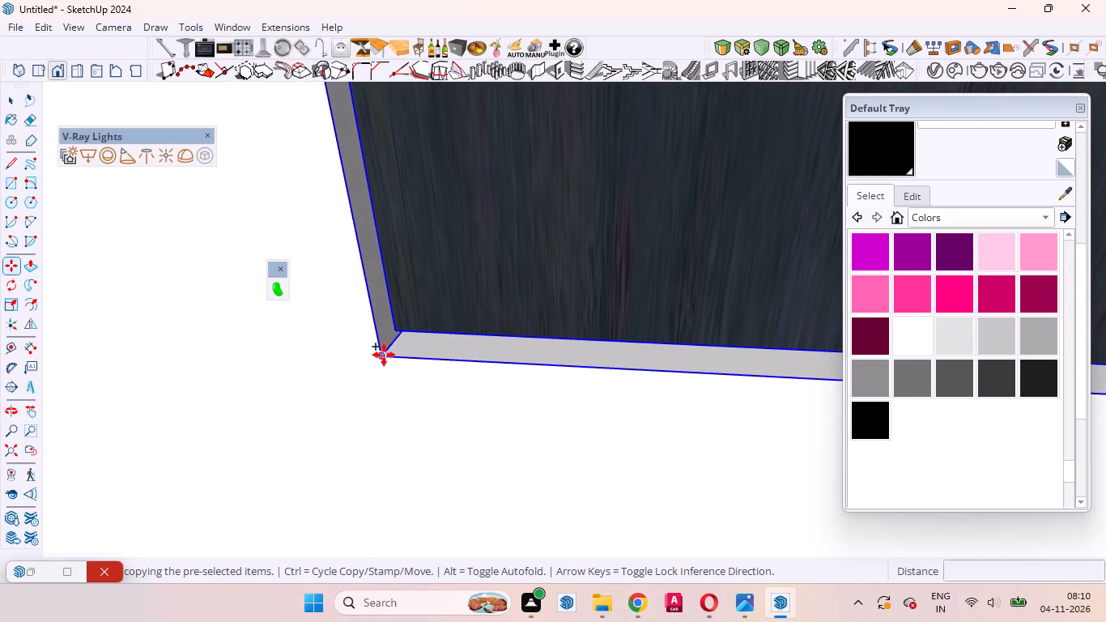
left_click(382, 356)
scroll(388, 460, "down", 15)
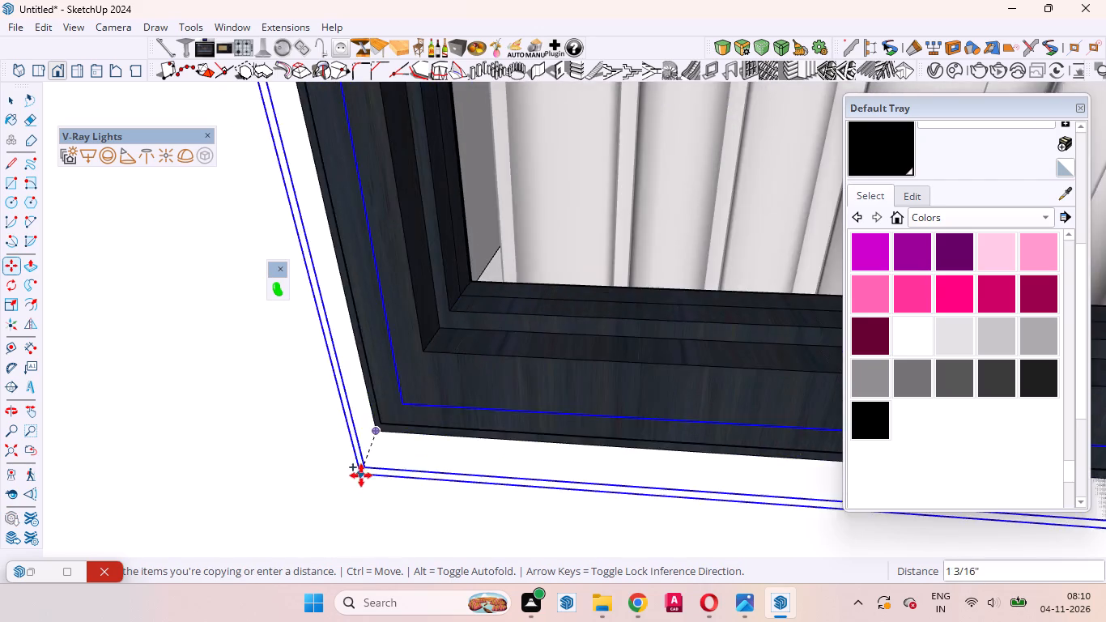
scroll(361, 475, "down", 20)
scroll(361, 475, "down", 20)
scroll(361, 475, "down", 8)
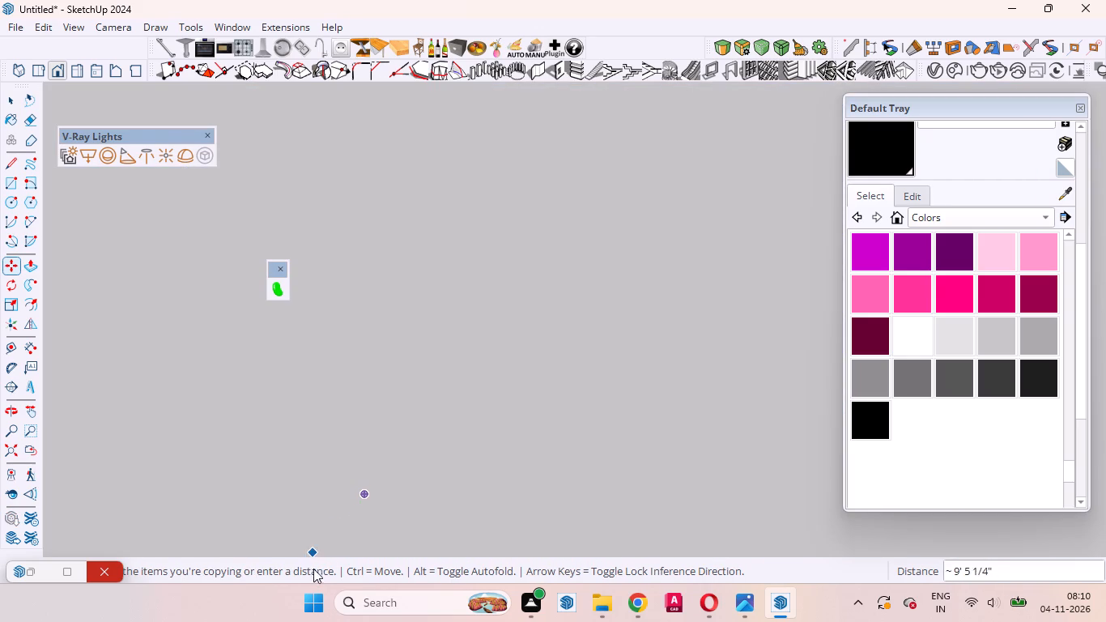
scroll(313, 569, "down", 20)
scroll(313, 569, "down", 20)
scroll(313, 569, "down", 7)
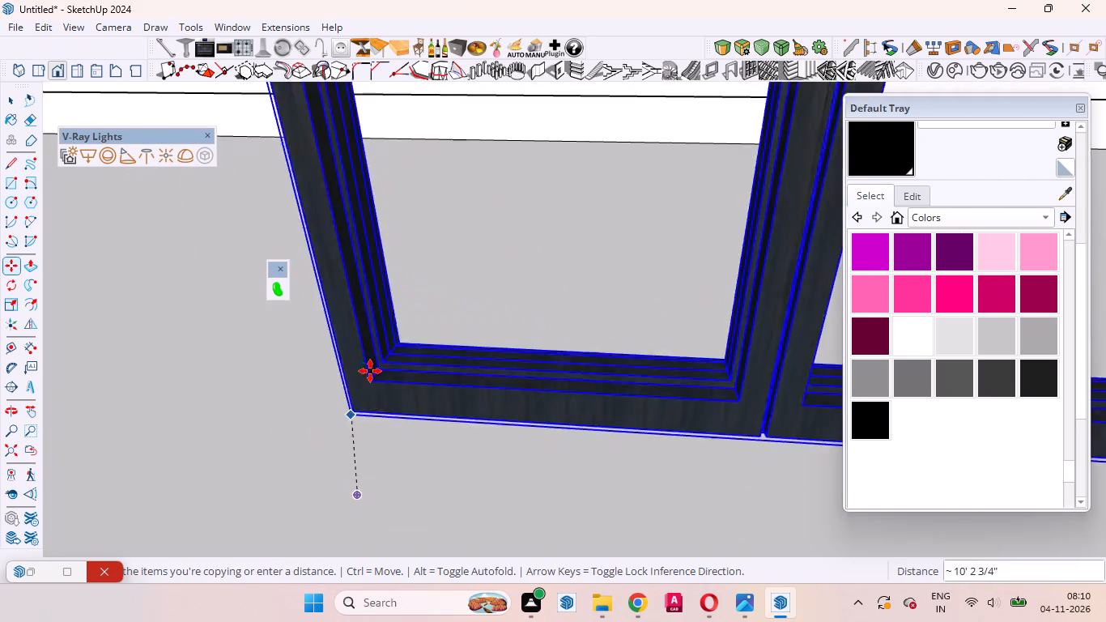
scroll(370, 371, "down", 20)
scroll(370, 371, "down", 13)
scroll(483, 168, "up", 5)
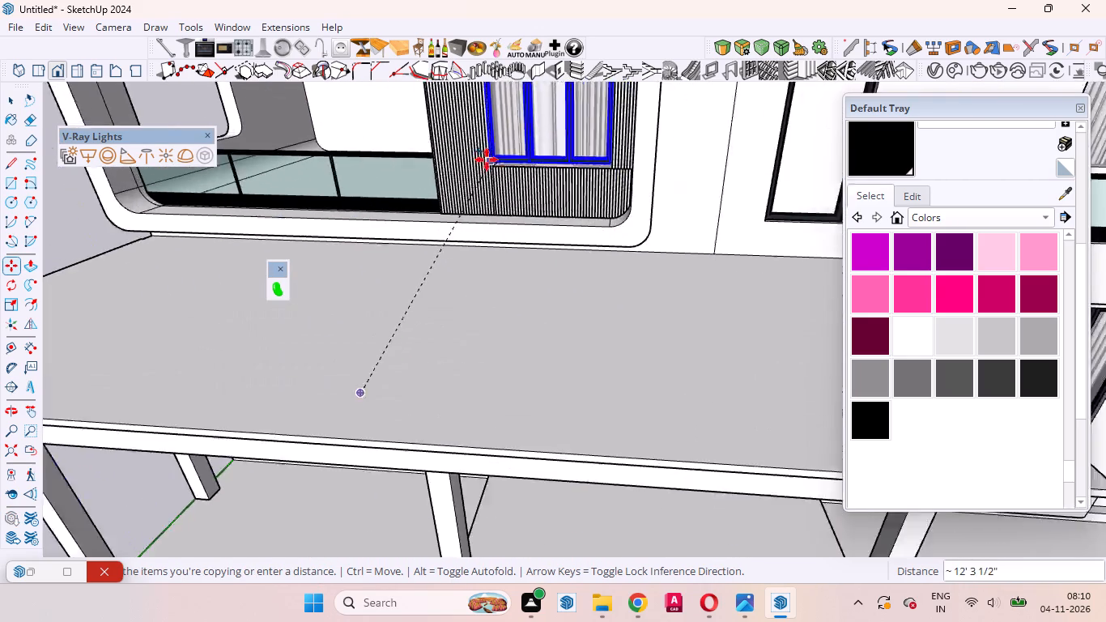
scroll(487, 160, "up", 20)
scroll(487, 160, "up", 16)
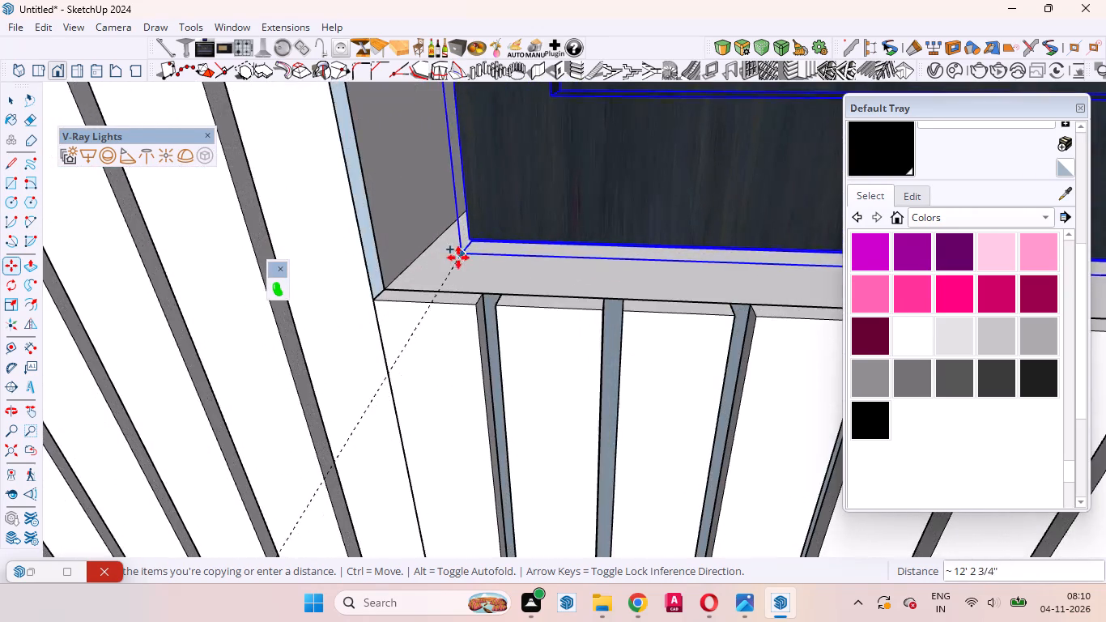
middle_click_drag(457, 260, 382, 332)
scroll(374, 317, "up", 5)
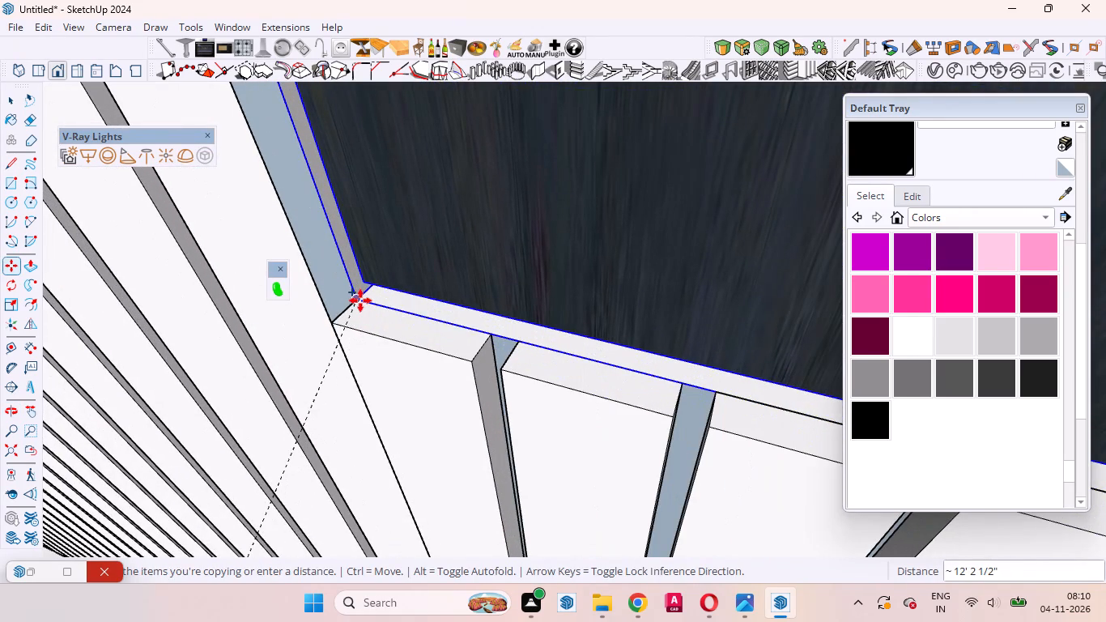
left_click(360, 300)
scroll(390, 314, "down", 20)
scroll(390, 314, "down", 8)
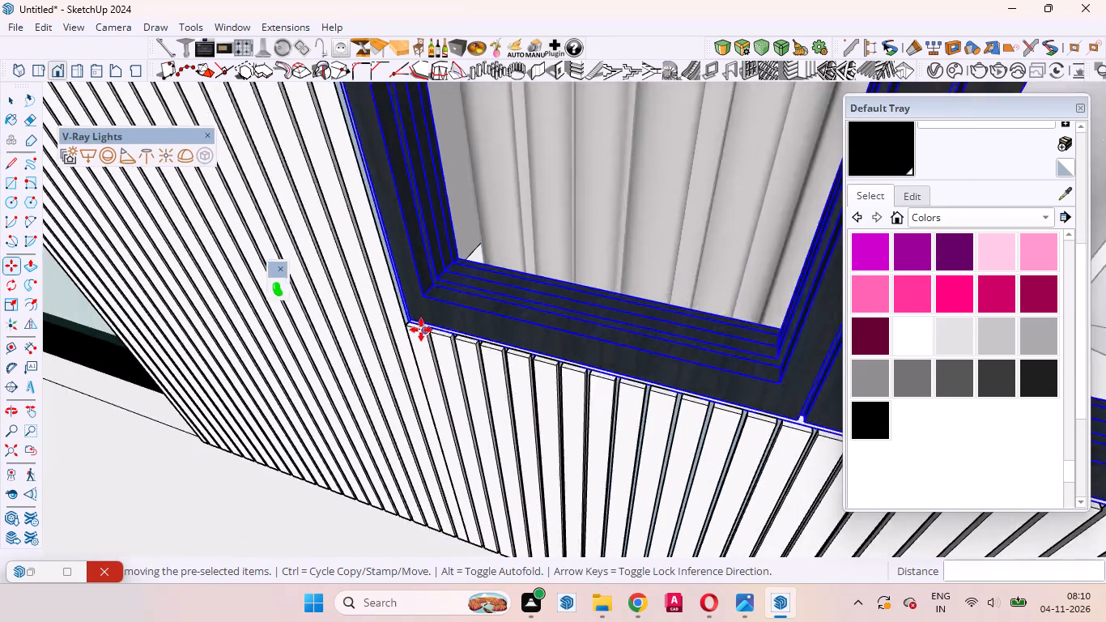
Scale the frame copy in the slatted wall's upper-floor opening to about 0.96 along blue, meeting the opening's top edge, and deselect it.
scroll(421, 330, "down", 16)
middle_click_drag(437, 360, 661, 207)
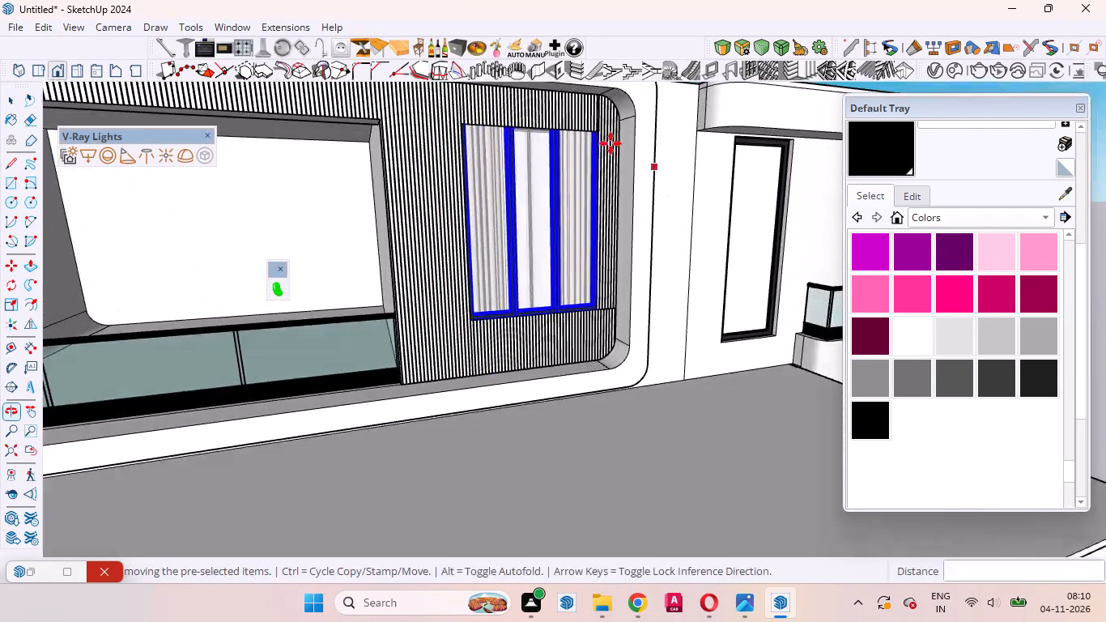
scroll(610, 142, "up", 5)
key("s")
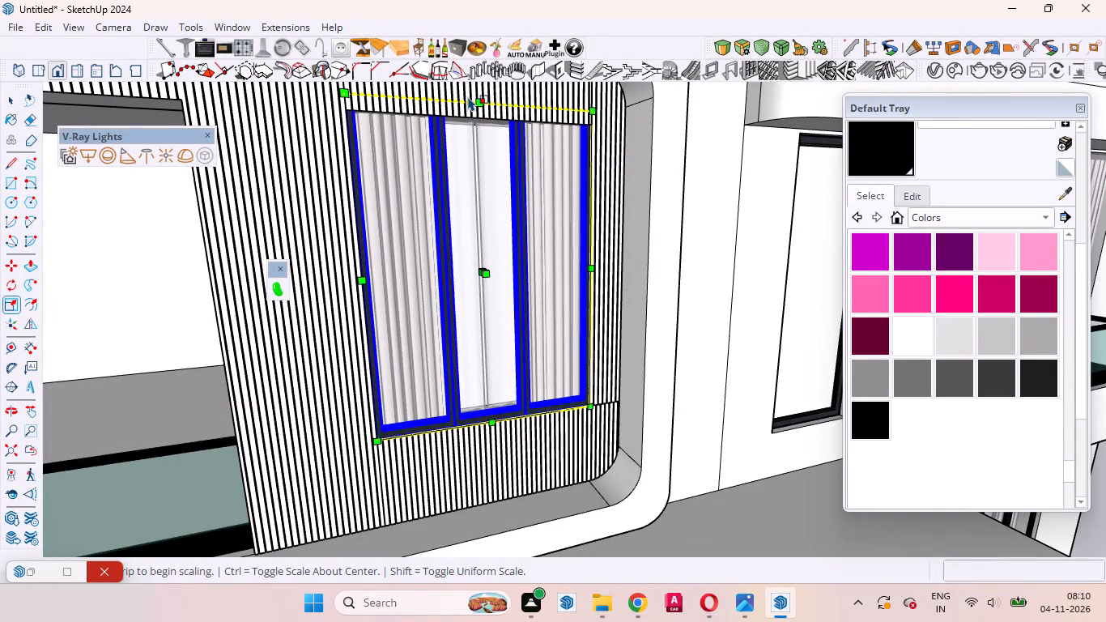
scroll(470, 99, "up", 6)
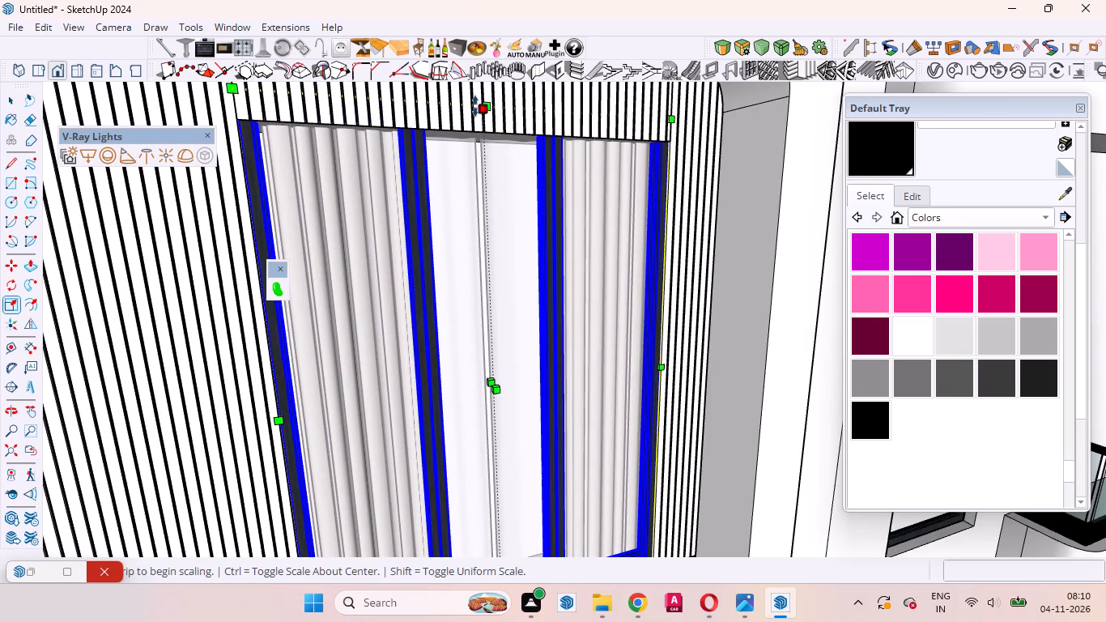
left_click(475, 106)
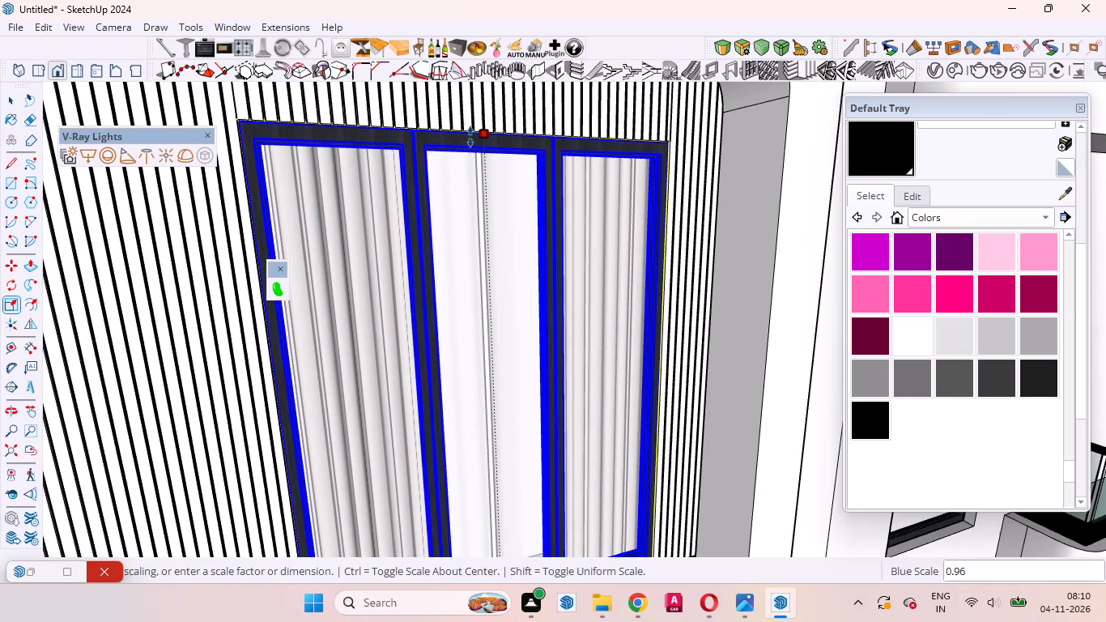
left_click(470, 137)
scroll(435, 145, "down", 4)
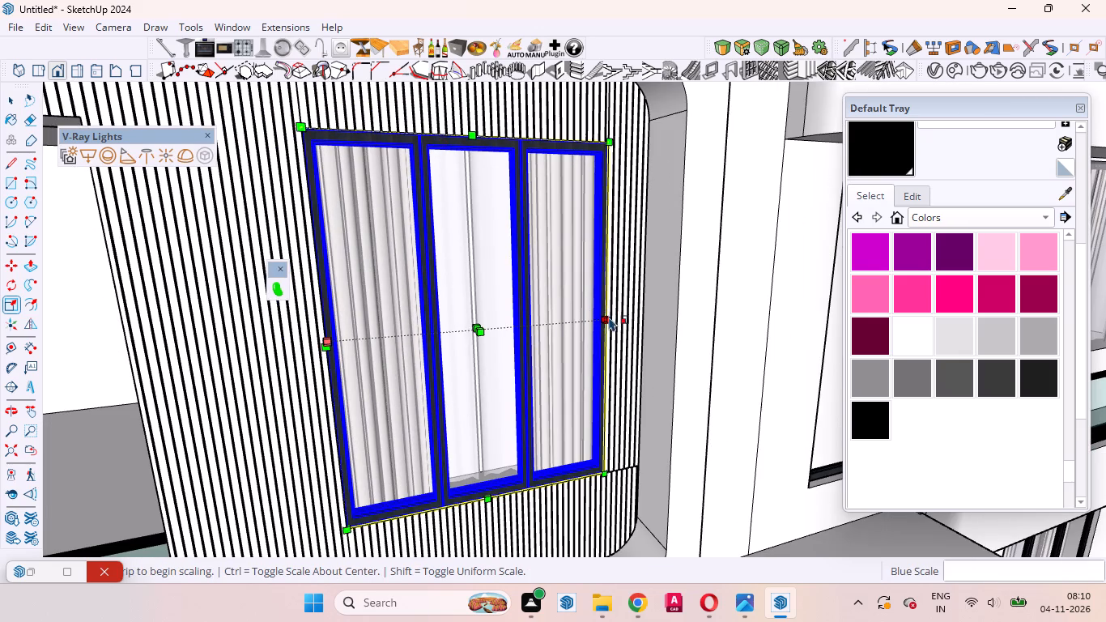
left_click(607, 311)
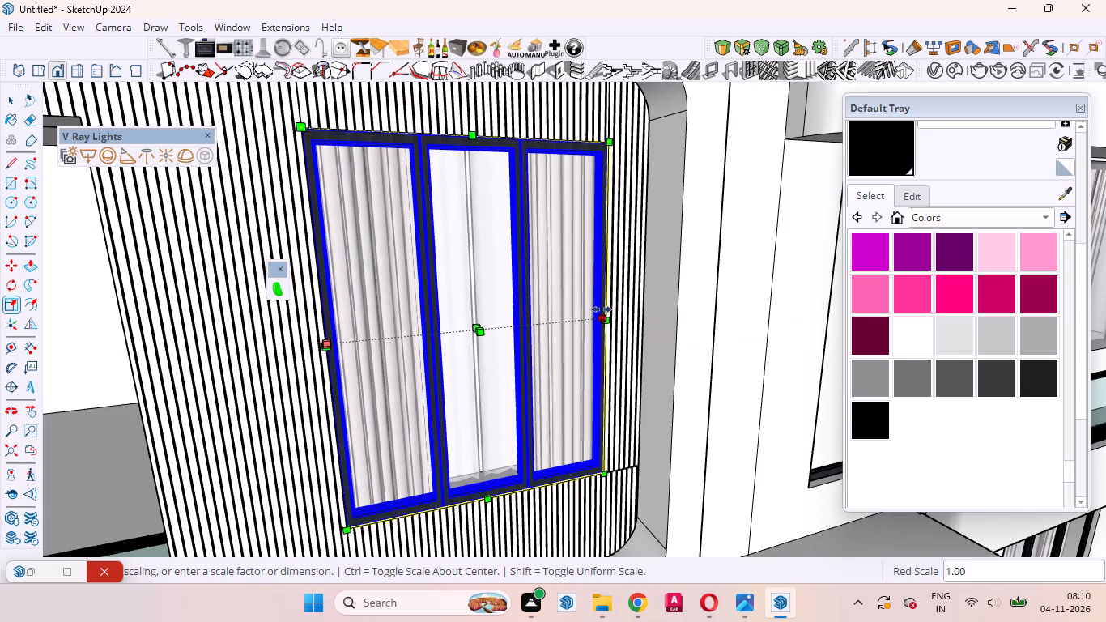
left_click(600, 300)
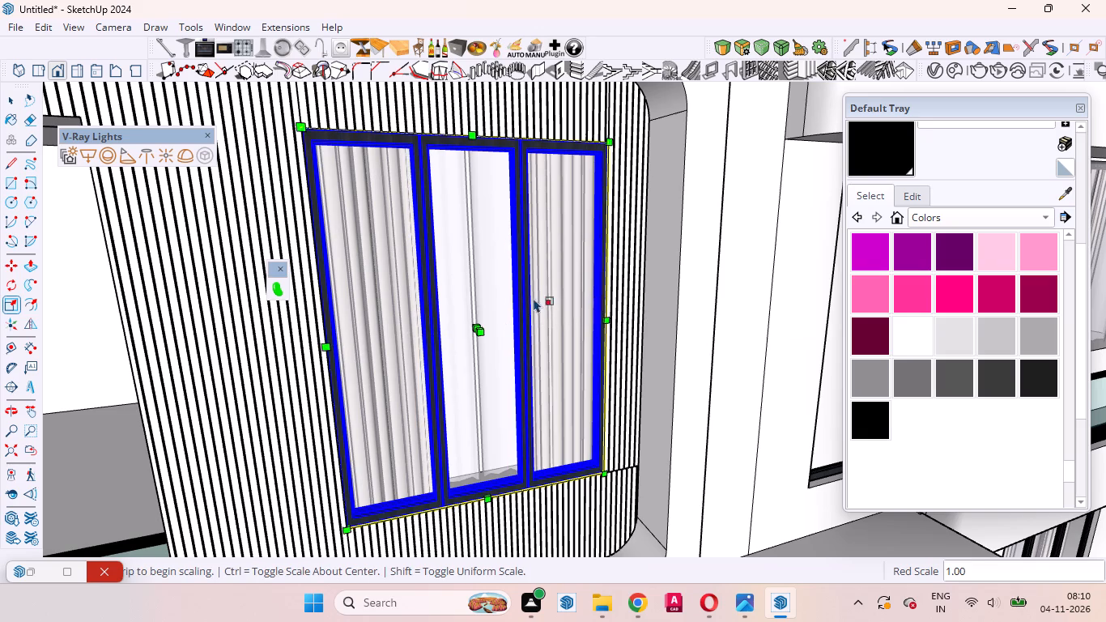
scroll(518, 288, "down", 10)
middle_click_drag(582, 330, 481, 355)
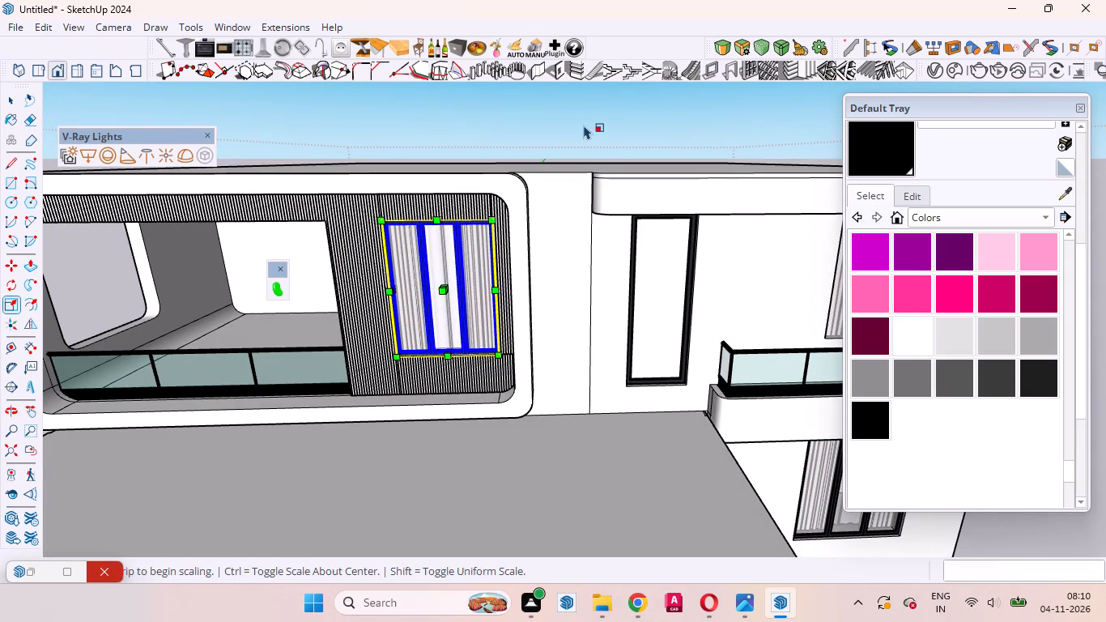
key("space")
left_click(591, 138)
Check how the curtains and three-pane frames fit the front facade's window openings on both floors.
scroll(437, 296, "up", 6)
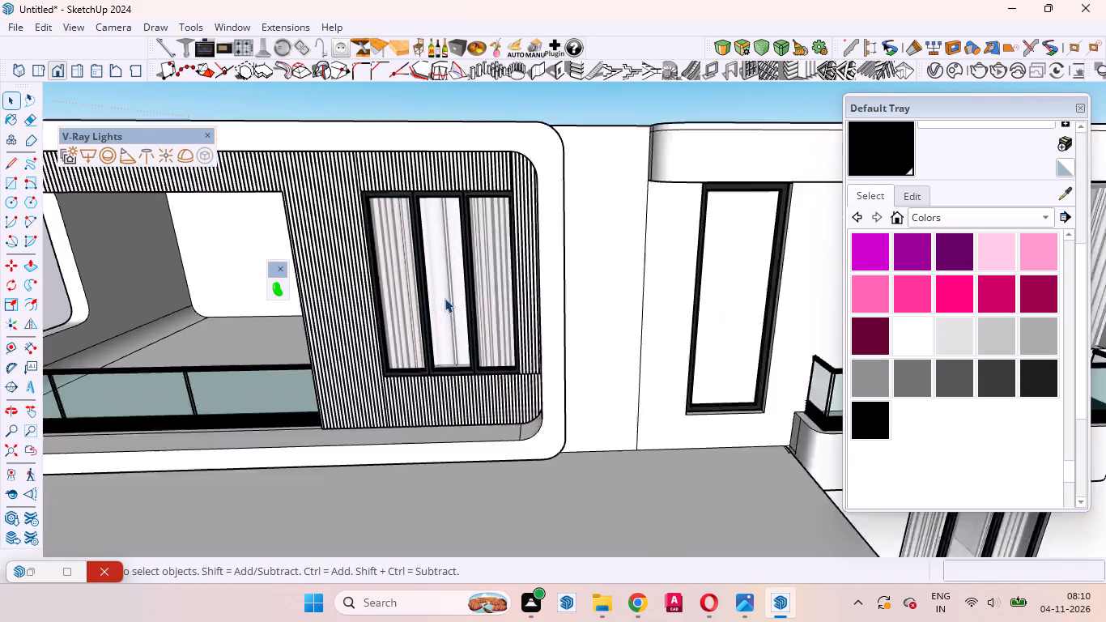
middle_click_drag(474, 326, 347, 279)
scroll(347, 277, "up", 1)
scroll(389, 194, "down", 10)
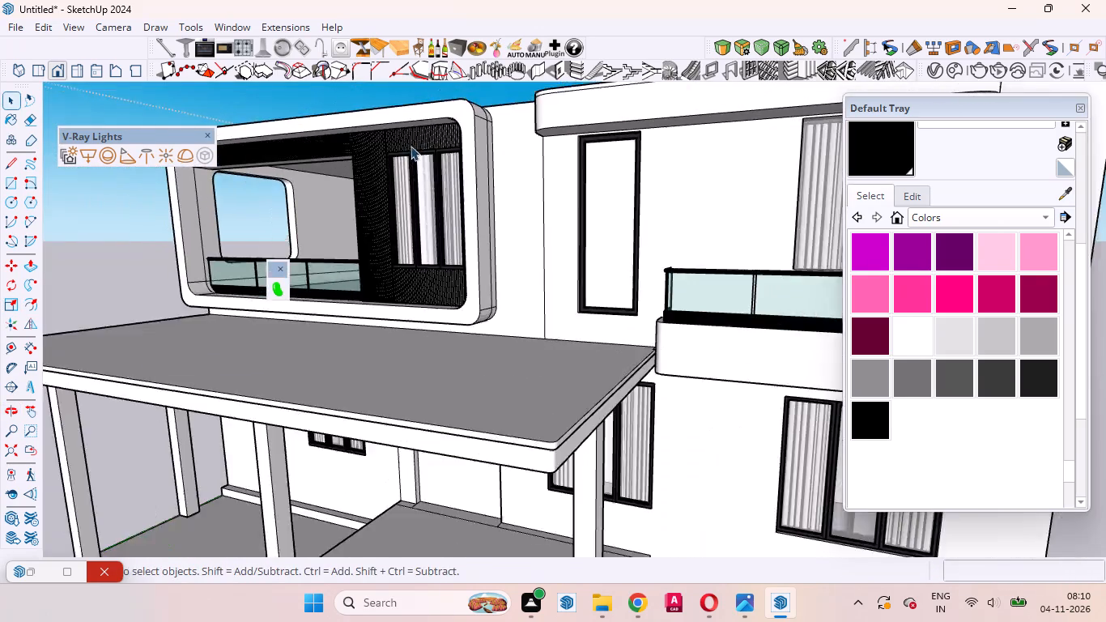
scroll(410, 146, "down", 6)
scroll(566, 329, "up", 7)
middle_click_drag(558, 326, 646, 288)
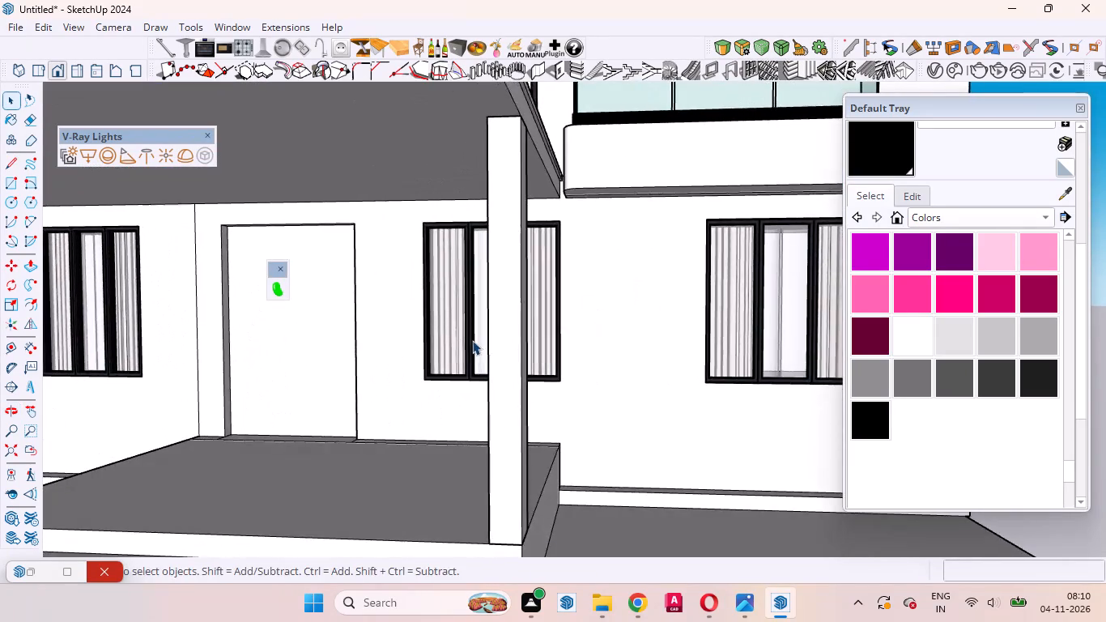
scroll(472, 340, "up", 8)
left_click(470, 317)
right_click(470, 316)
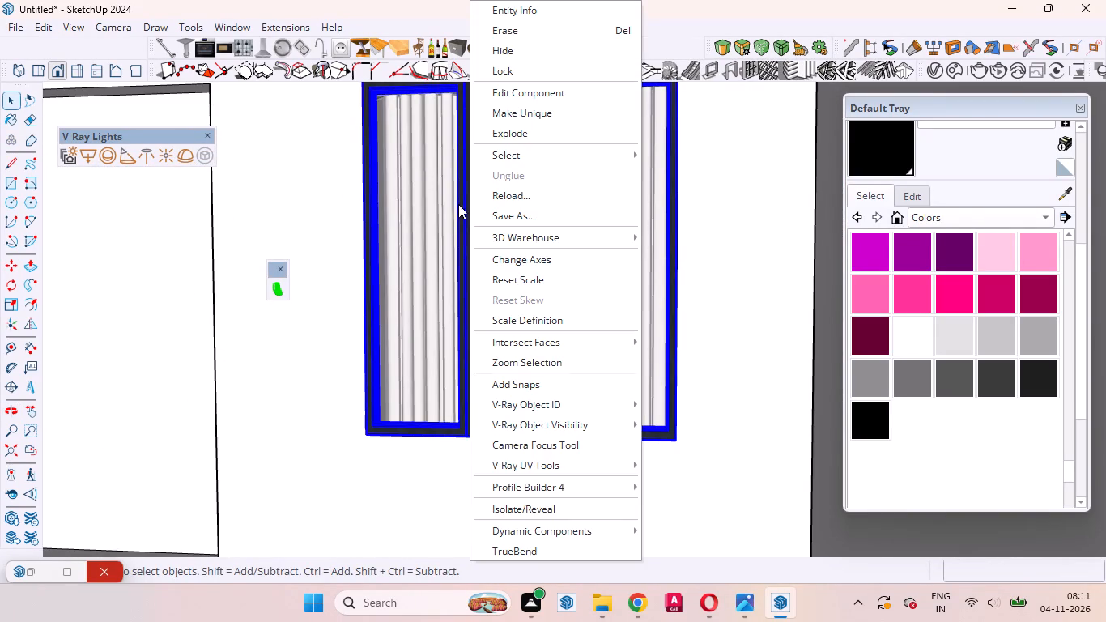
scroll(431, 257, "down", 6)
left_click(327, 263)
scroll(335, 233, "down", 3)
scroll(336, 232, "up", 1)
scroll(336, 232, "down", 14)
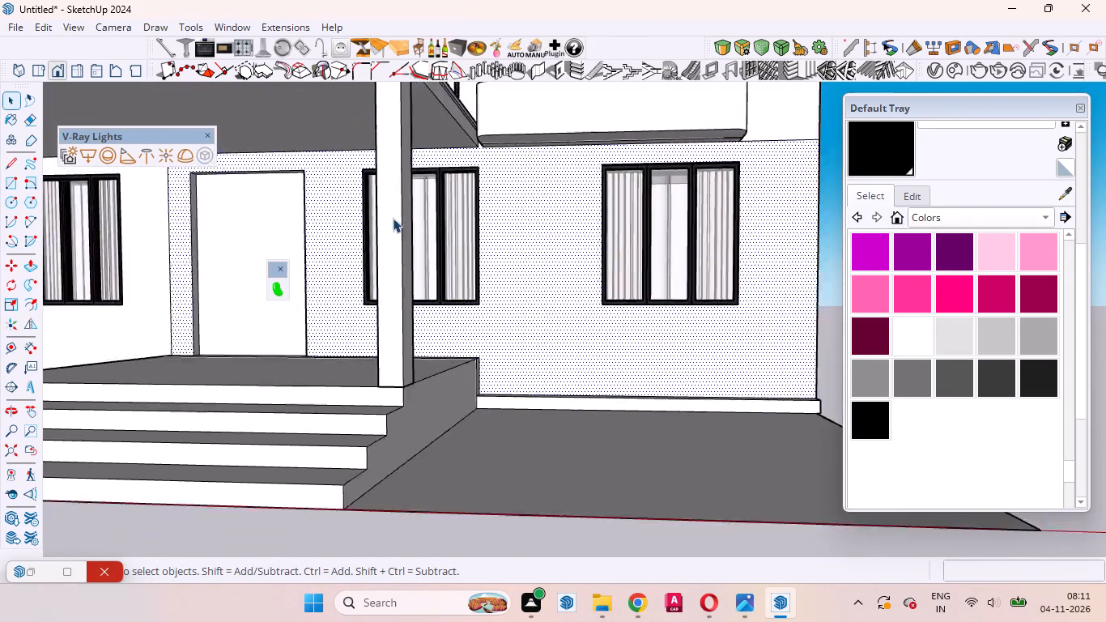
scroll(393, 218, "down", 7)
left_click(638, 233)
left_click(638, 225)
left_click(677, 225)
scroll(713, 361, "down", 5)
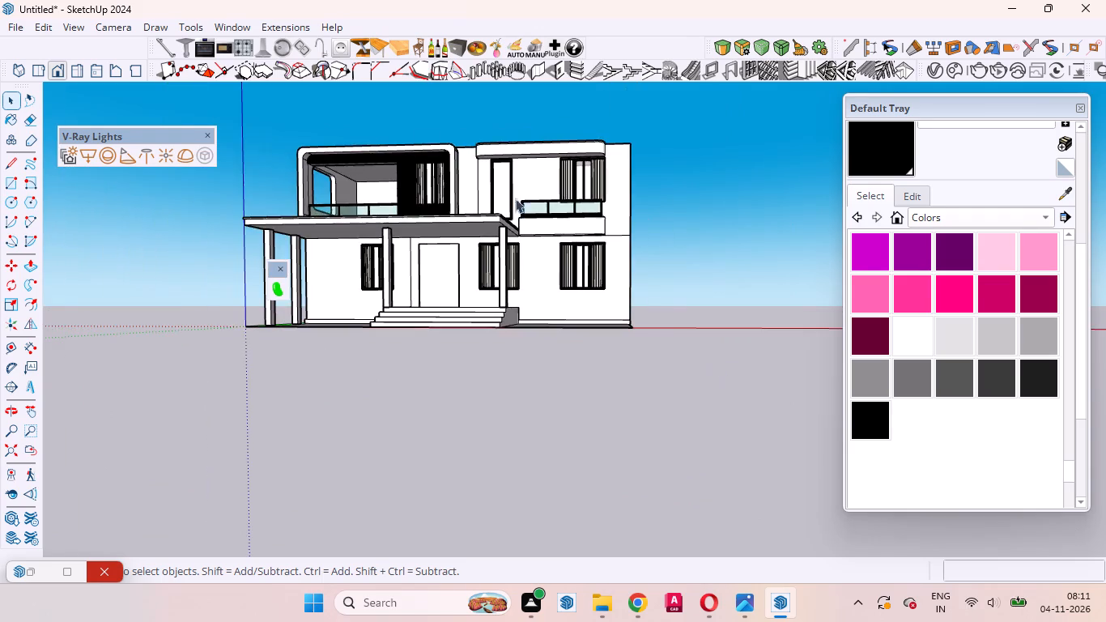
Examine the tall, narrow framed opening beside the upper-floor balcony from inside, from the Front view and up close.
middle_click_drag(420, 130, 614, 260)
scroll(568, 185, "up", 10)
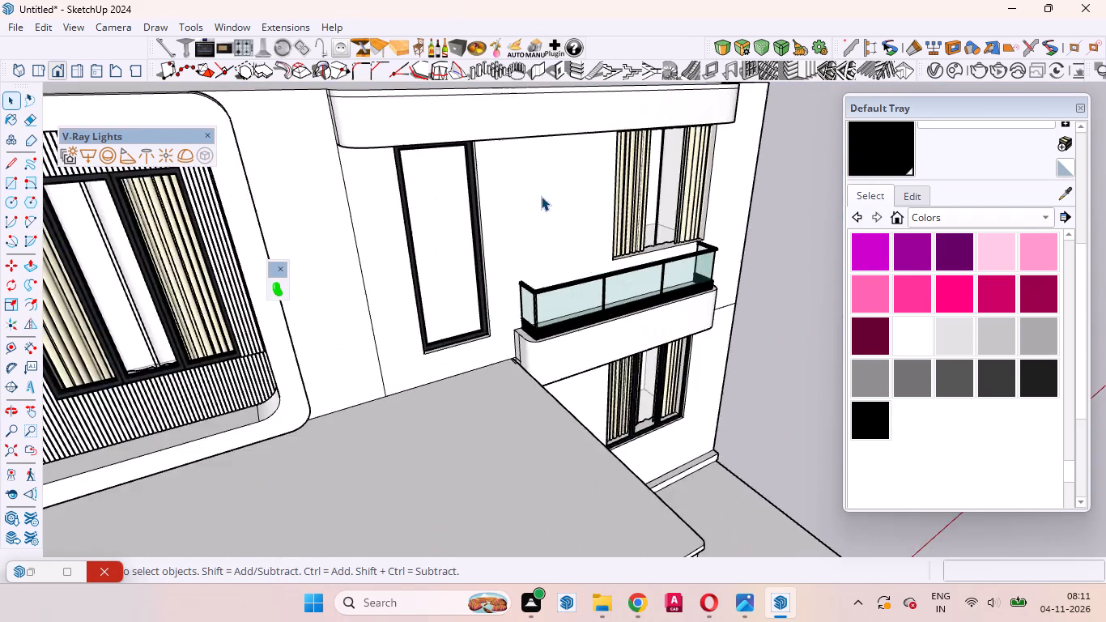
scroll(541, 196, "up", 5)
middle_click_drag(445, 328, 607, 352)
scroll(498, 348, "up", 11)
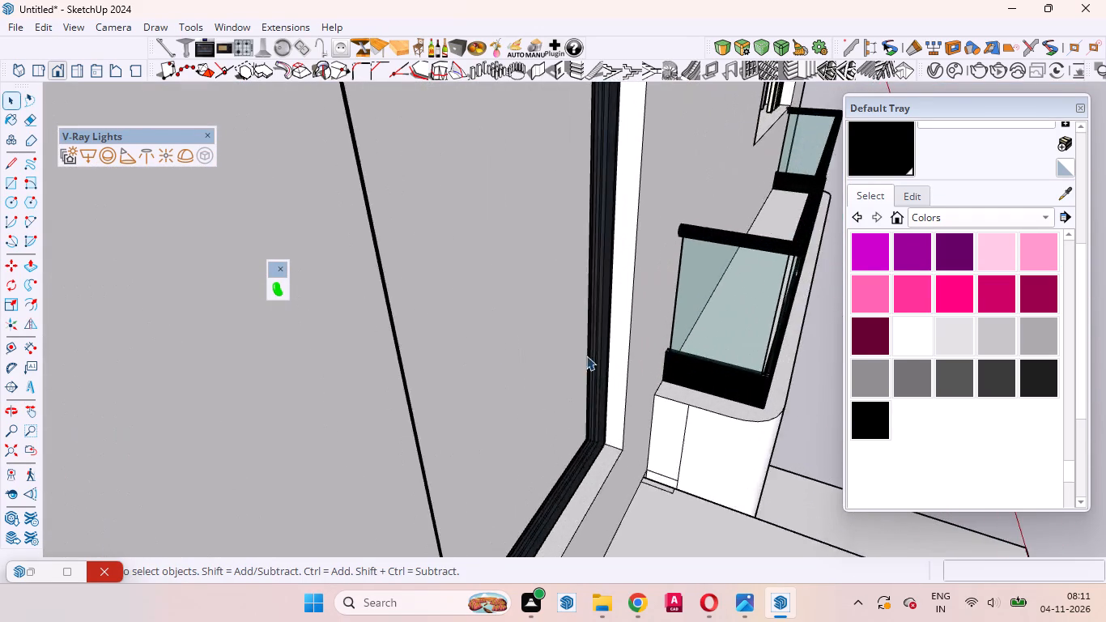
scroll(586, 356, "up", 5)
middle_click_drag(536, 377, 900, 441)
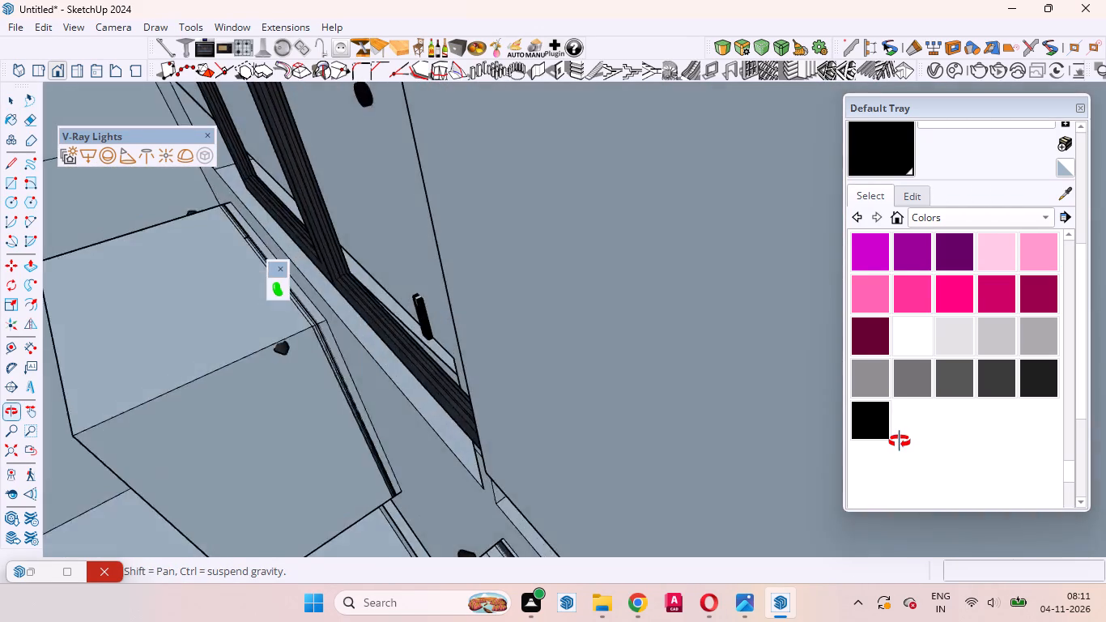
middle_click_drag(900, 441, 1055, 283)
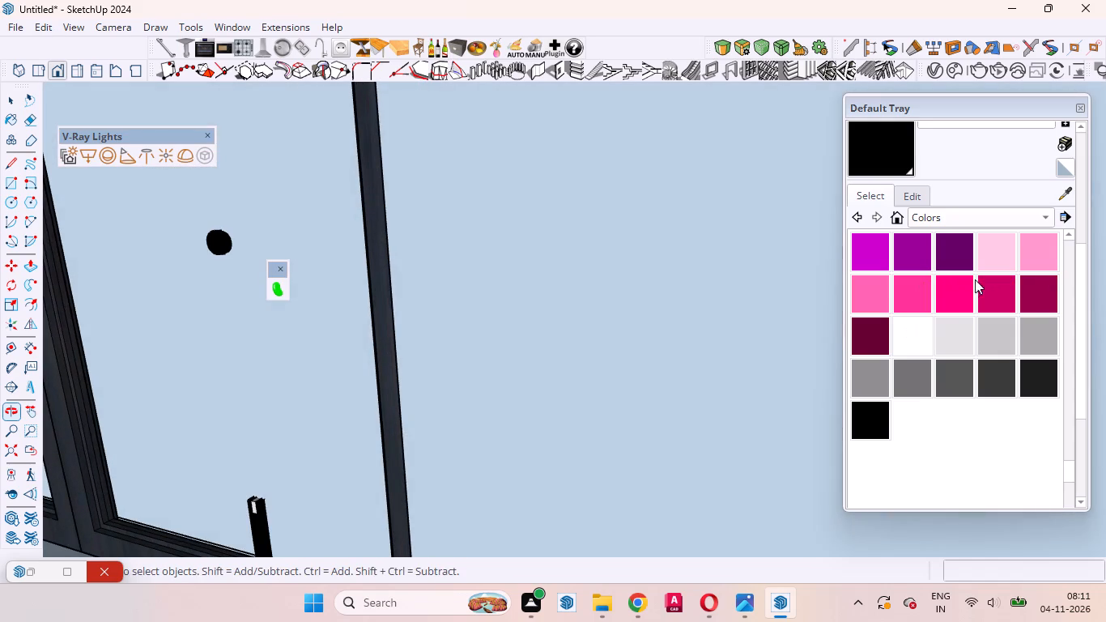
scroll(445, 249, "down", 9)
middle_click_drag(491, 264, 575, 193)
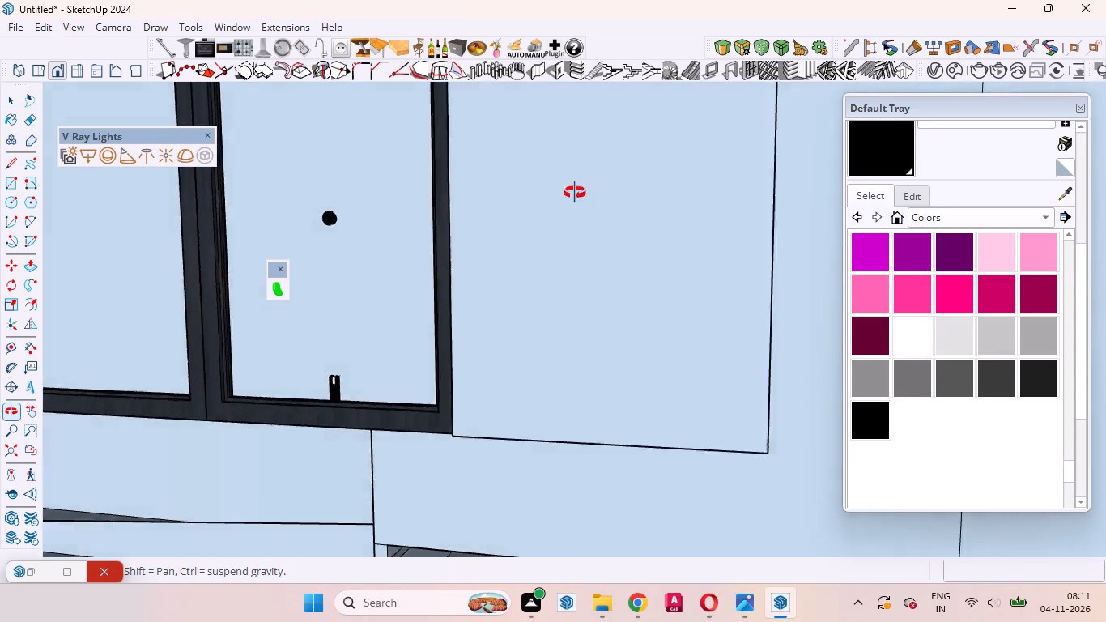
middle_click_drag(575, 193, 343, 268)
scroll(343, 266, "up", 1)
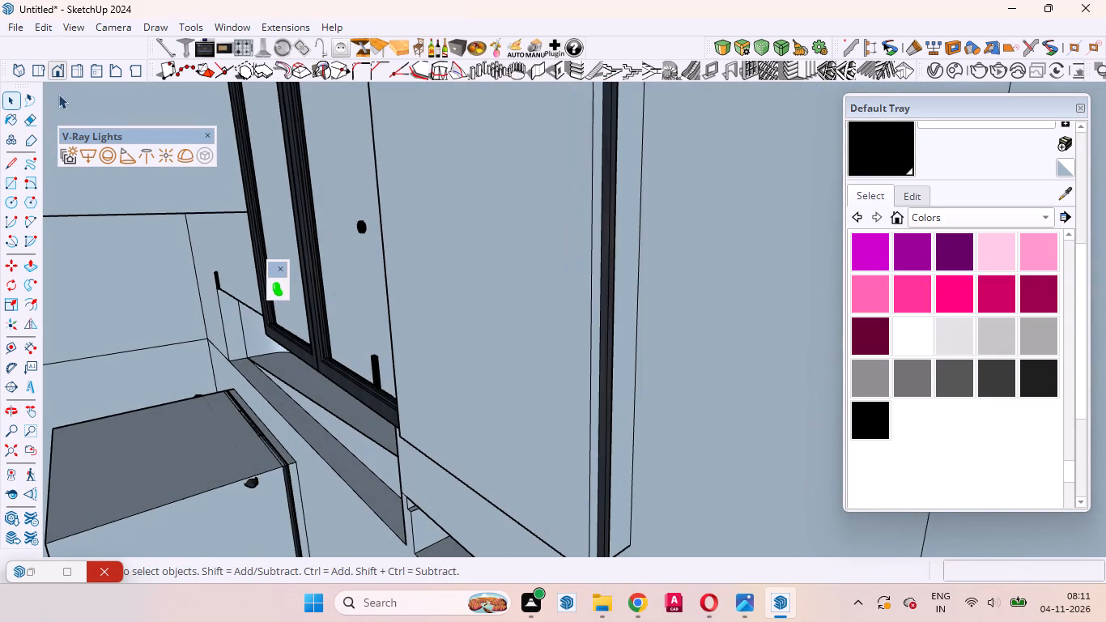
left_click(53, 70)
scroll(396, 256, "down", 3)
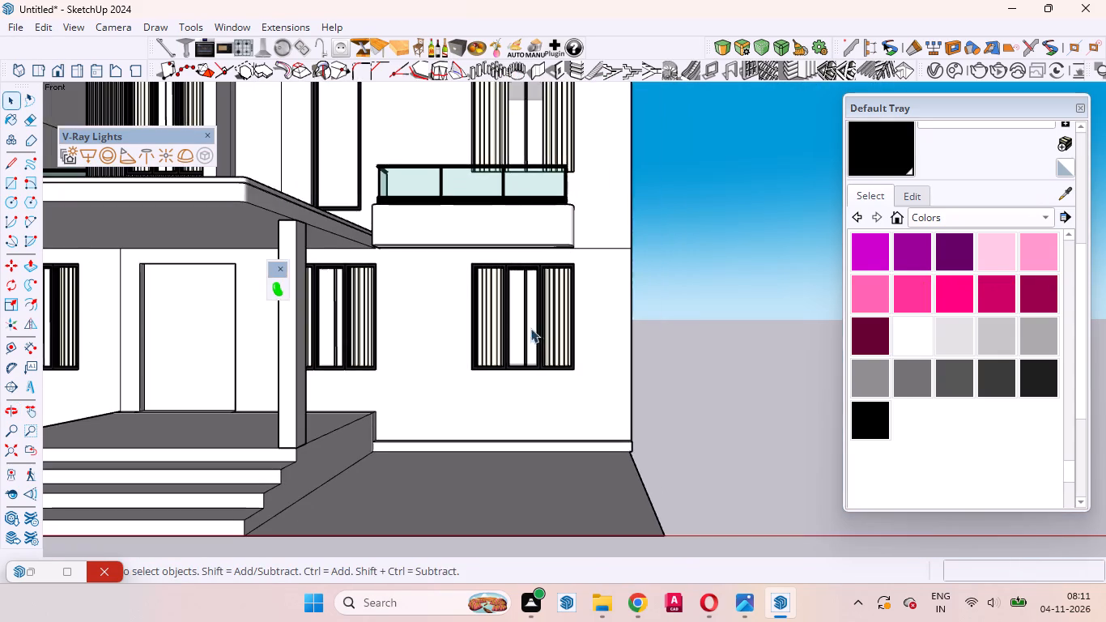
scroll(530, 328, "down", 15)
scroll(426, 191, "up", 14)
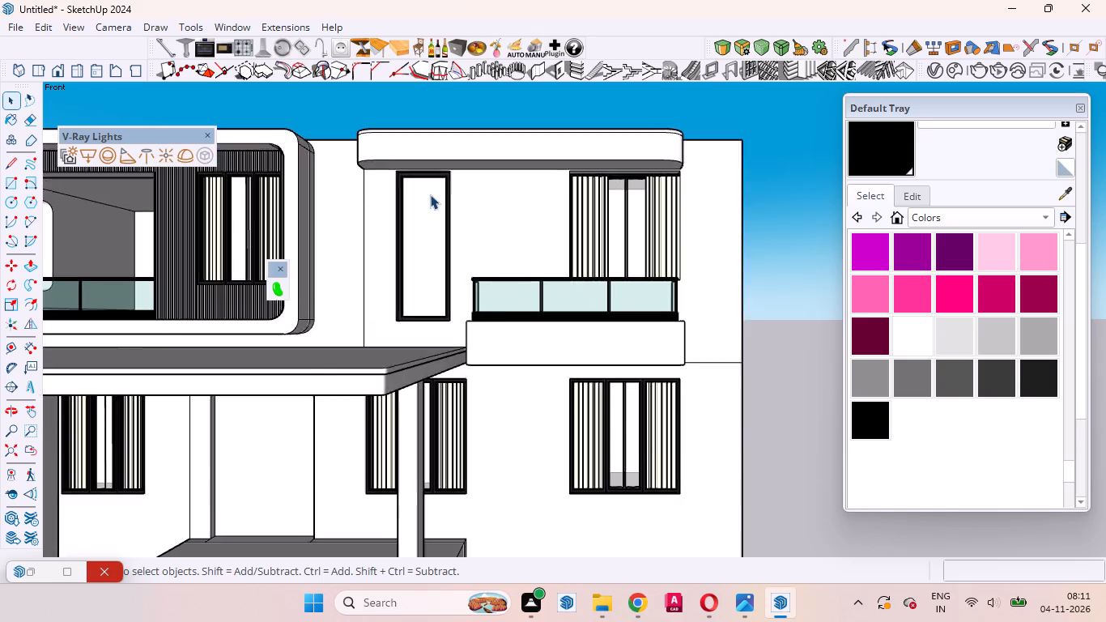
scroll(430, 194, "up", 19)
middle_click_drag(379, 175, 96, 196)
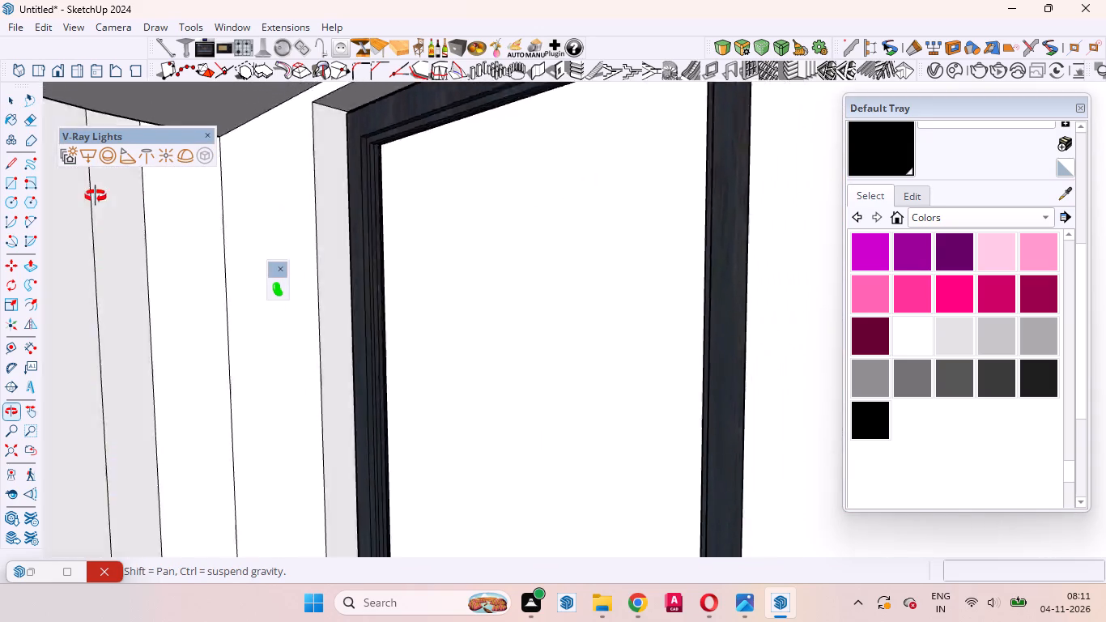
middle_click_drag(96, 196, 453, 183)
scroll(438, 161, "up", 1)
left_click(392, 149)
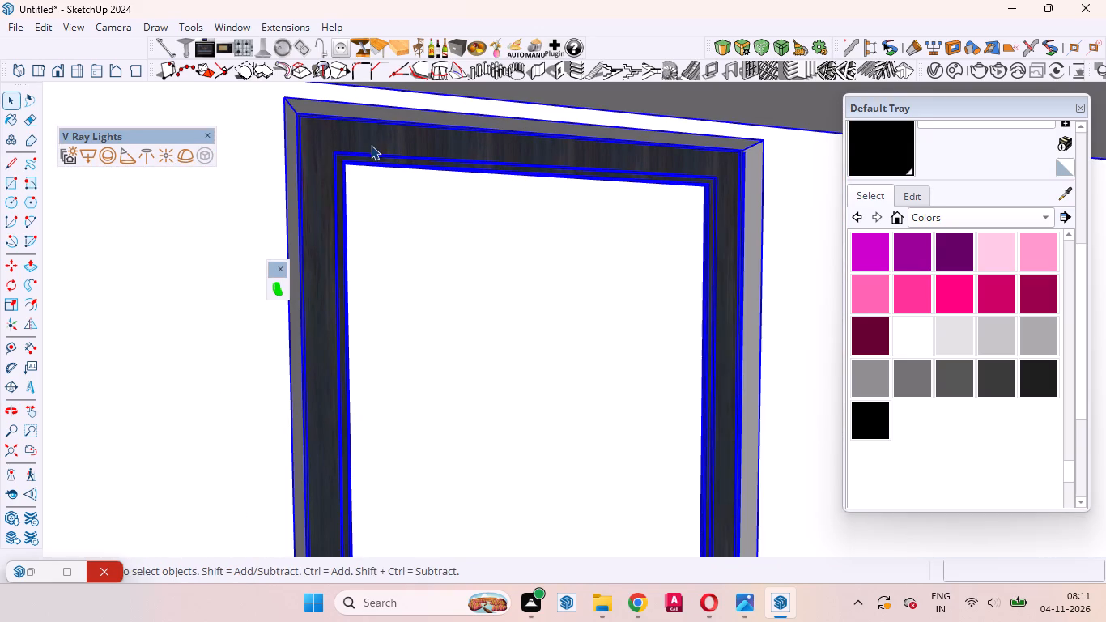
scroll(385, 475, "down", 10)
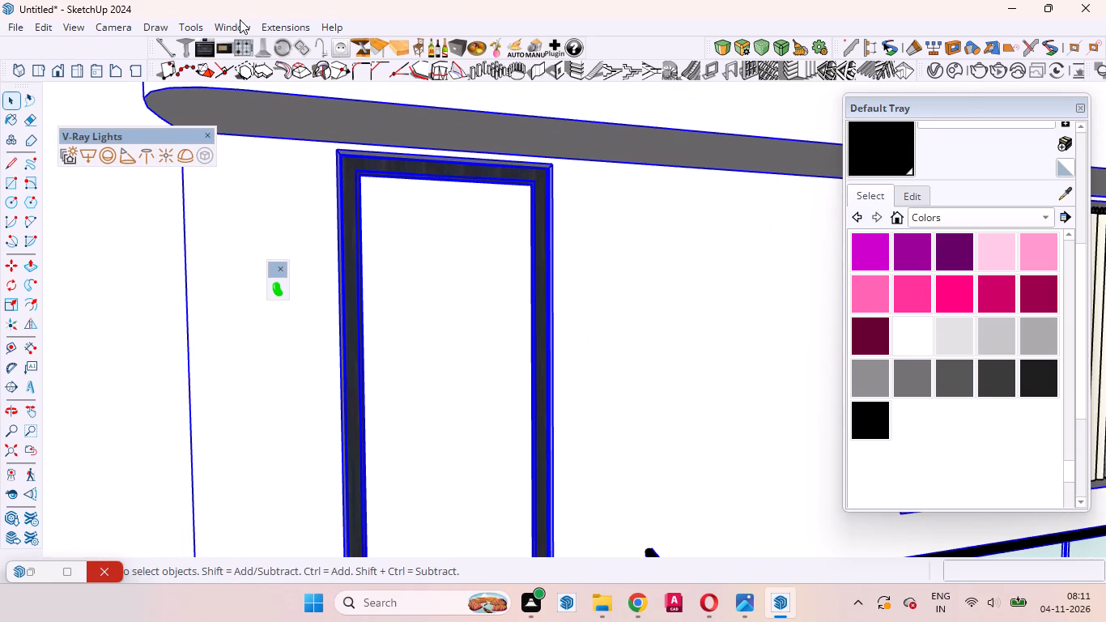
Open the 3D Warehouse.
left_click(239, 30)
left_click(256, 149)
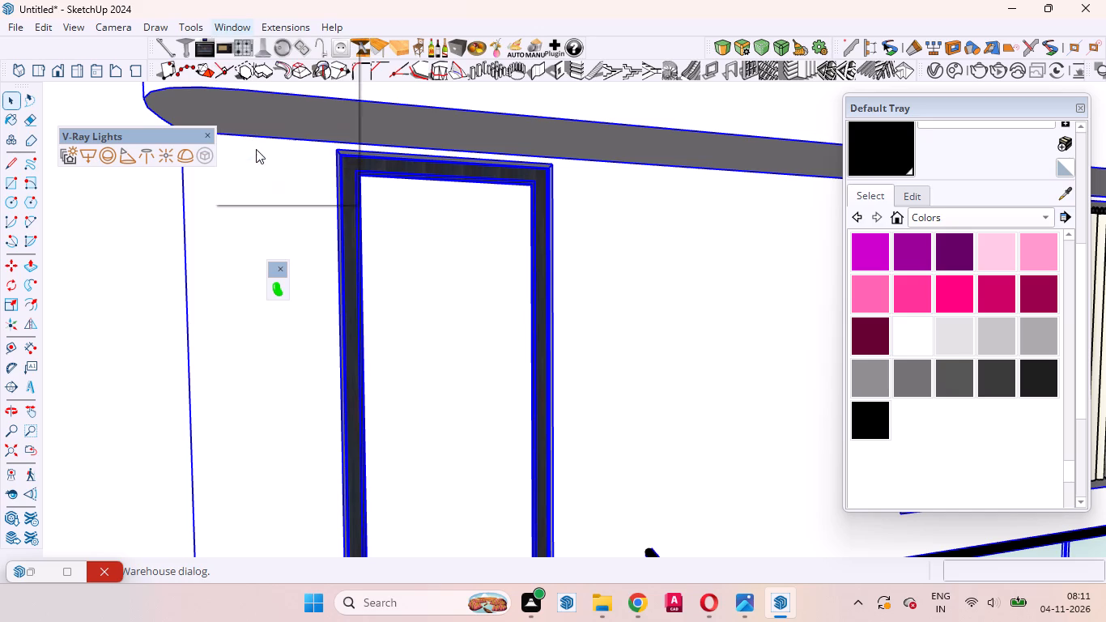
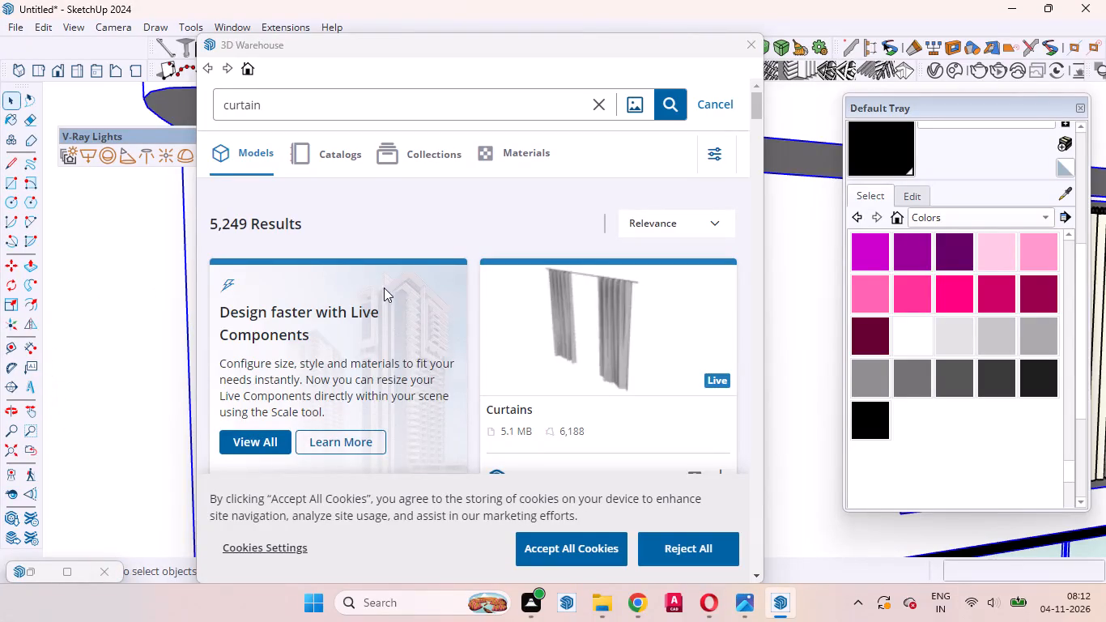
Find the cream 40 KB "curtains" model among the 3D Warehouse curtain results and download it.
scroll(410, 309, "down", 8)
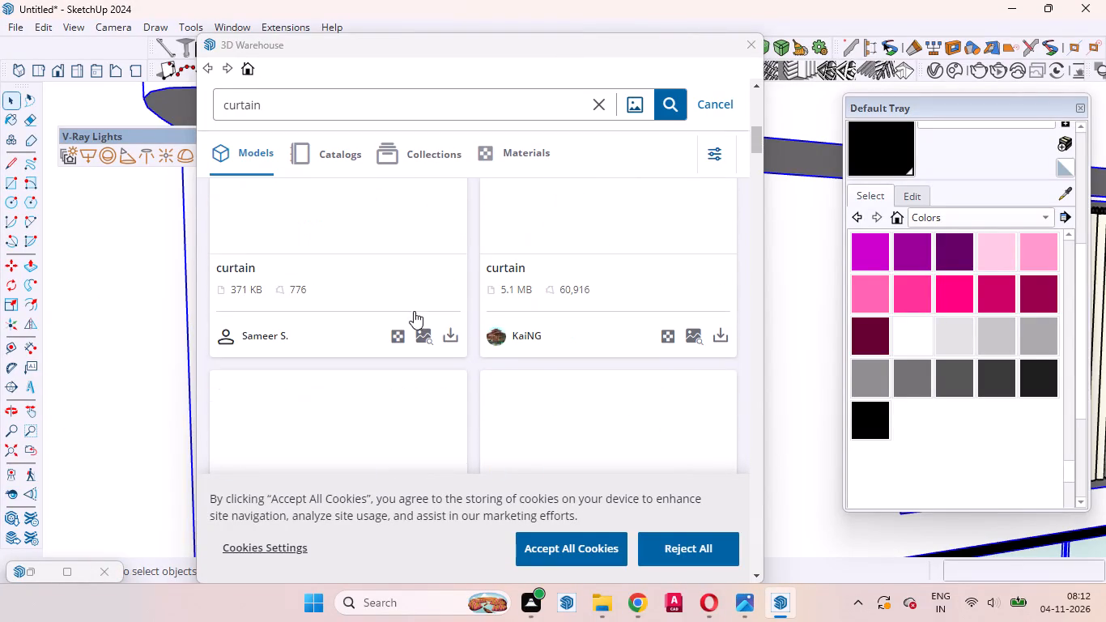
scroll(503, 343, "down", 2)
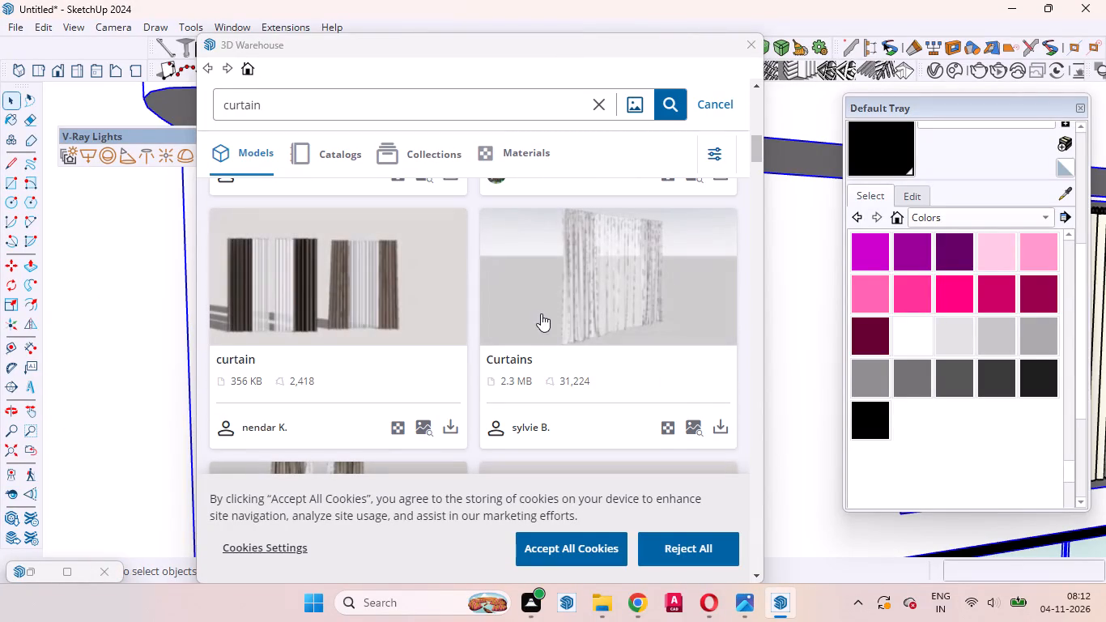
scroll(546, 331, "down", 1)
scroll(547, 330, "up", 5)
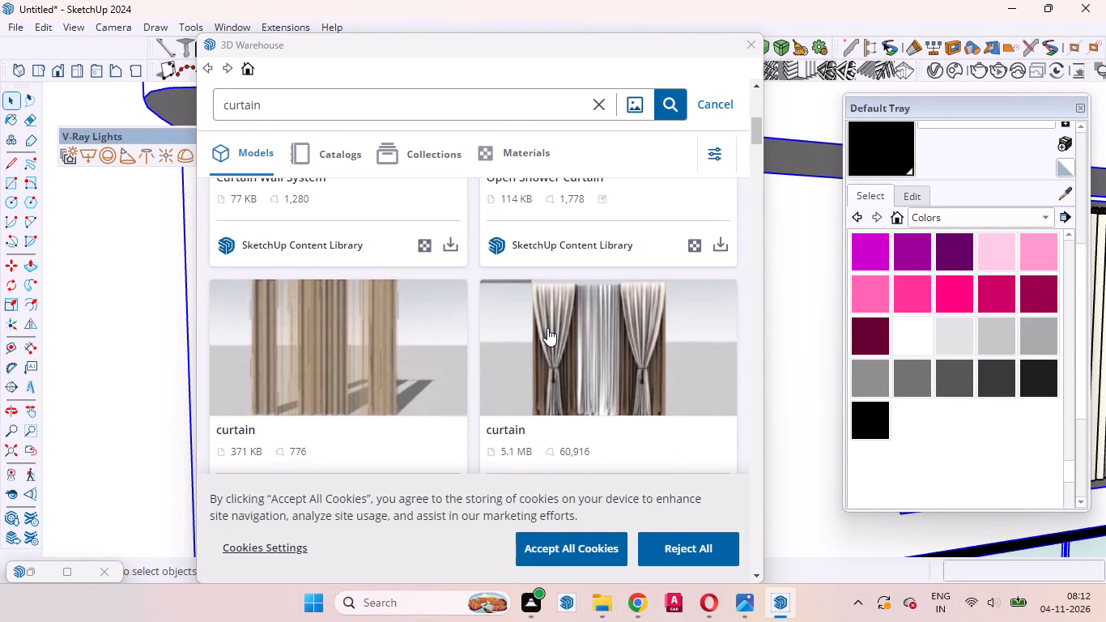
scroll(534, 340, "down", 10)
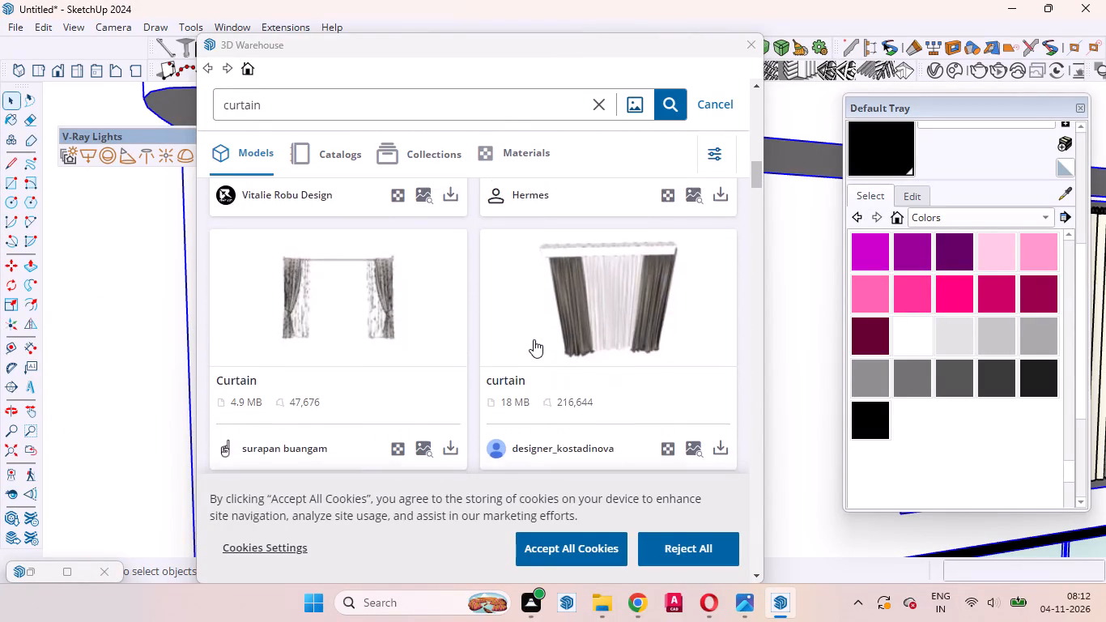
scroll(534, 339, "down", 4)
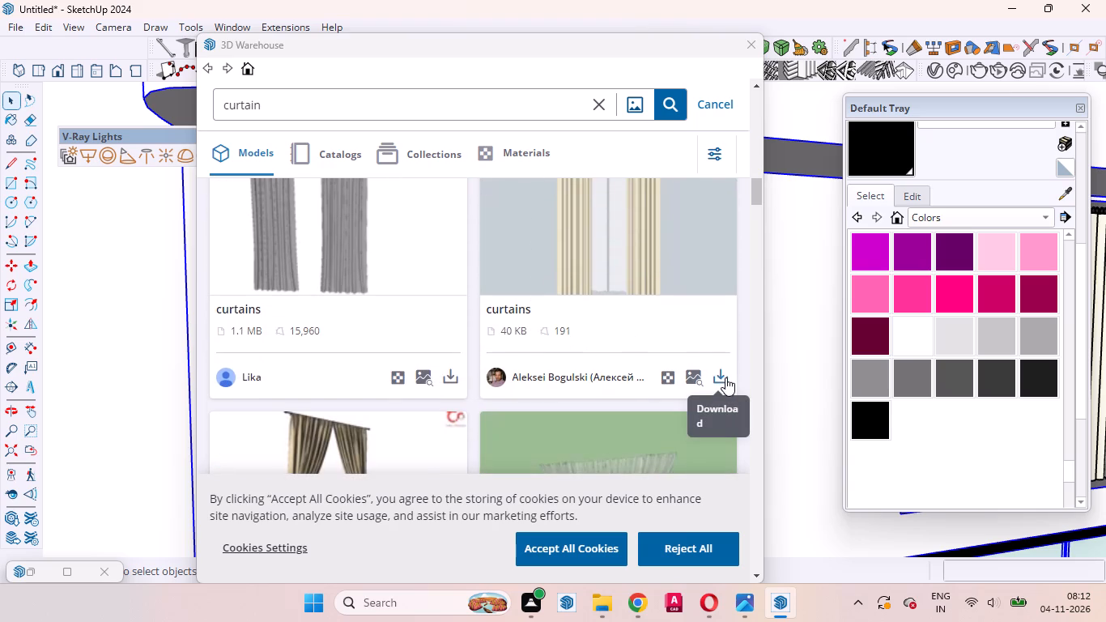
left_click(725, 377)
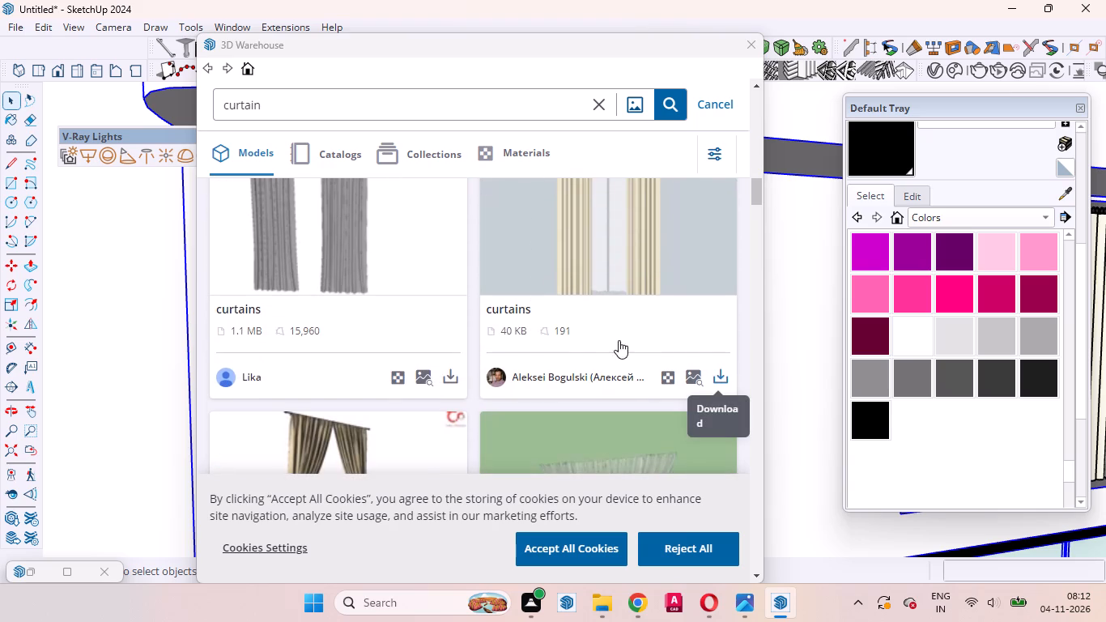
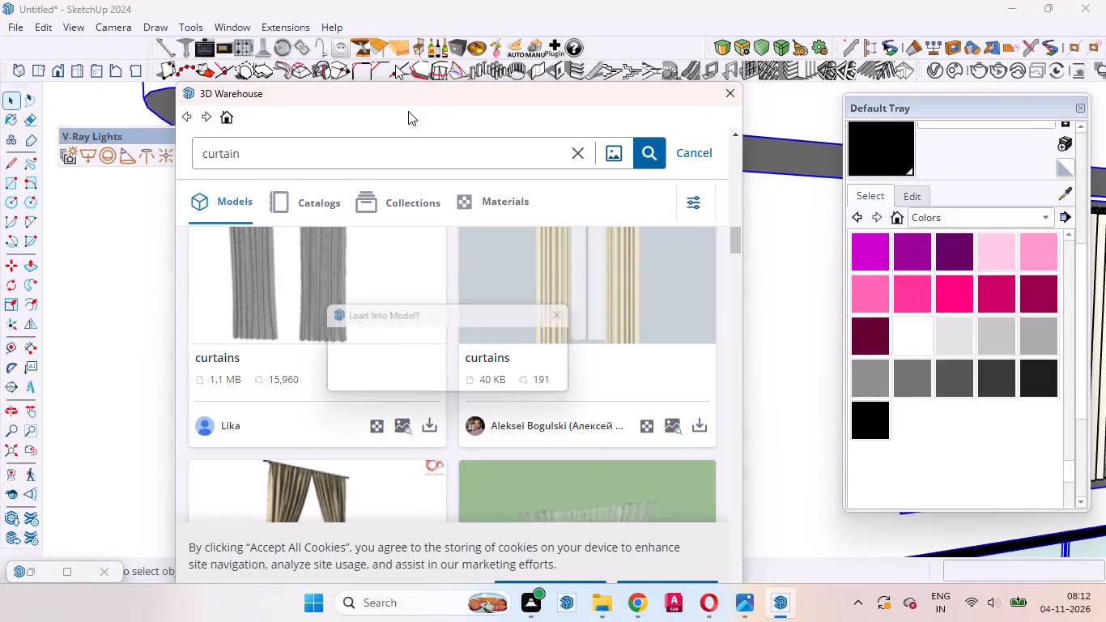
Load the downloaded curtain into the model and place it in open space beside the building's balcony-side end wall.
left_click(398, 374)
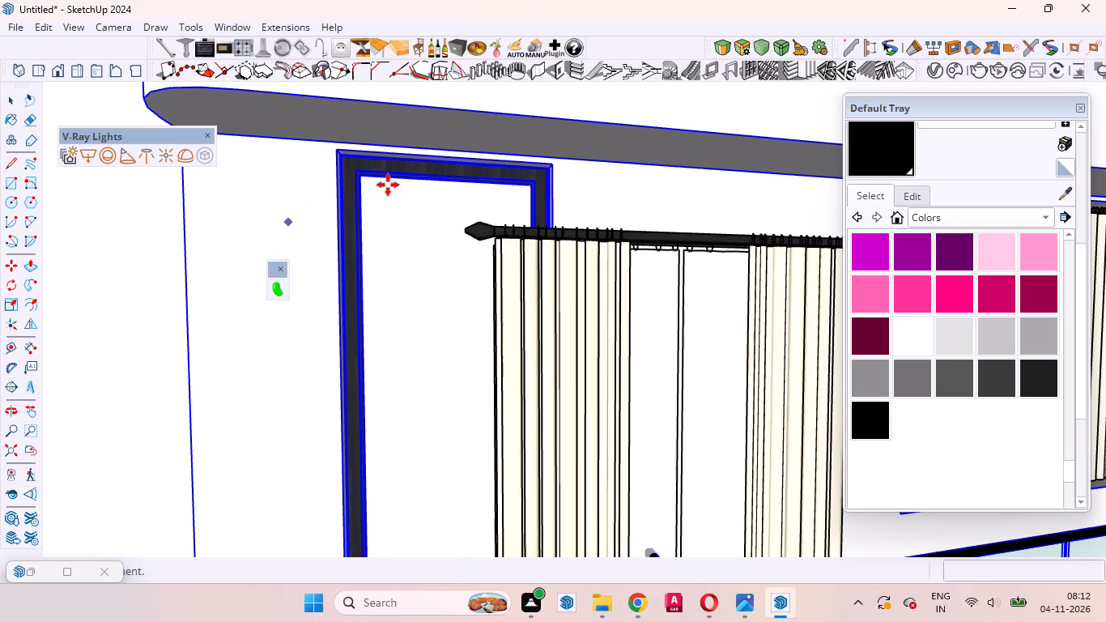
scroll(338, 219, "down", 14)
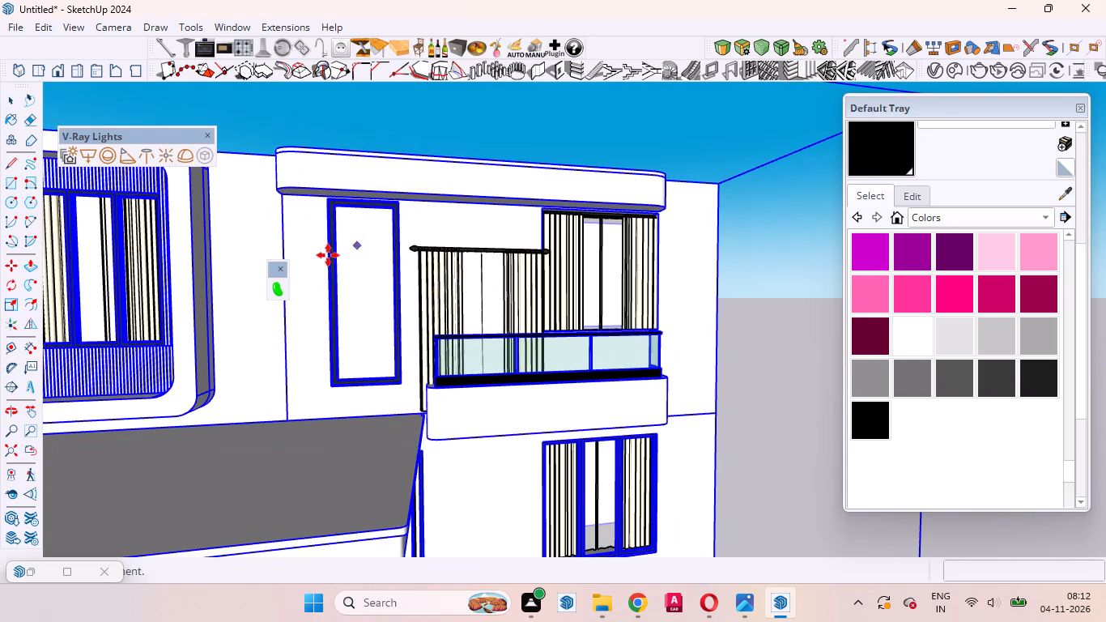
scroll(312, 257, "down", 9)
scroll(510, 283, "up", 2)
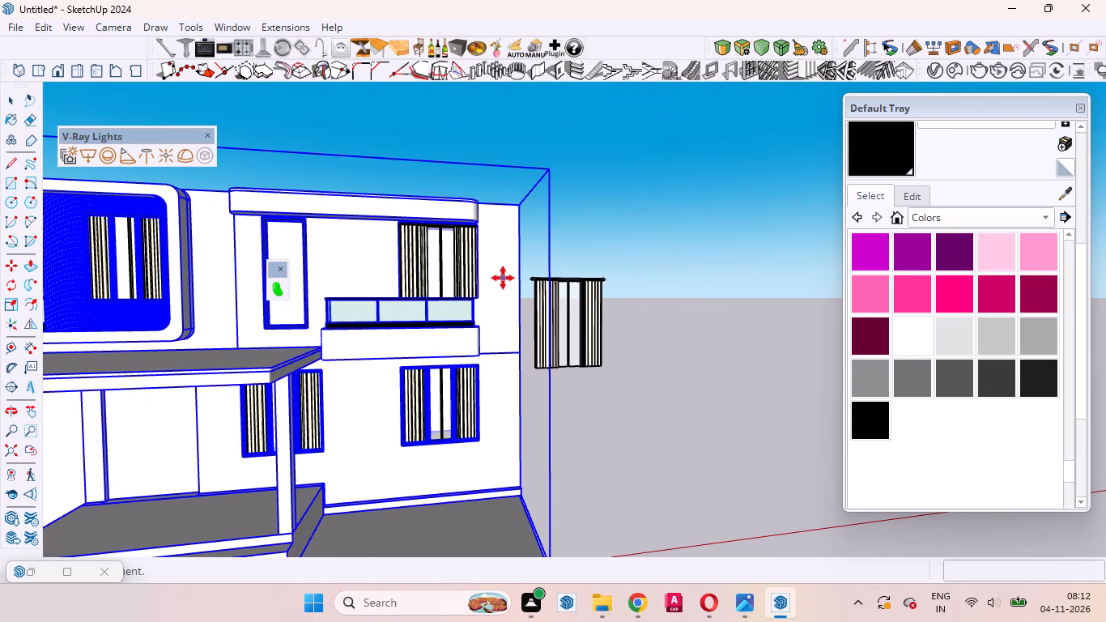
left_click(503, 278)
scroll(566, 296, "up", 10)
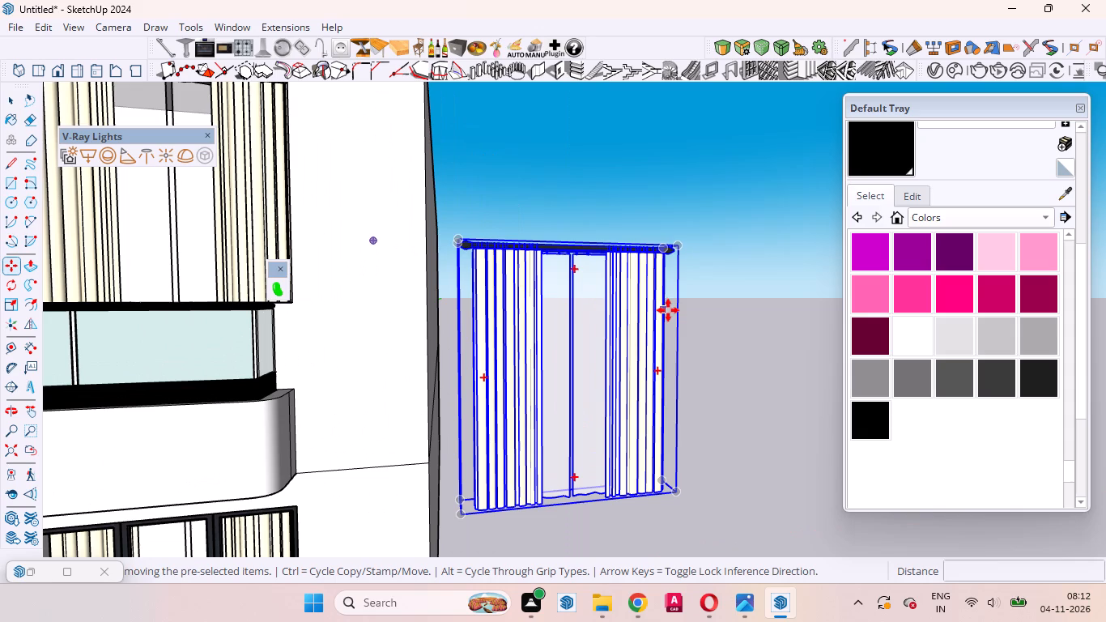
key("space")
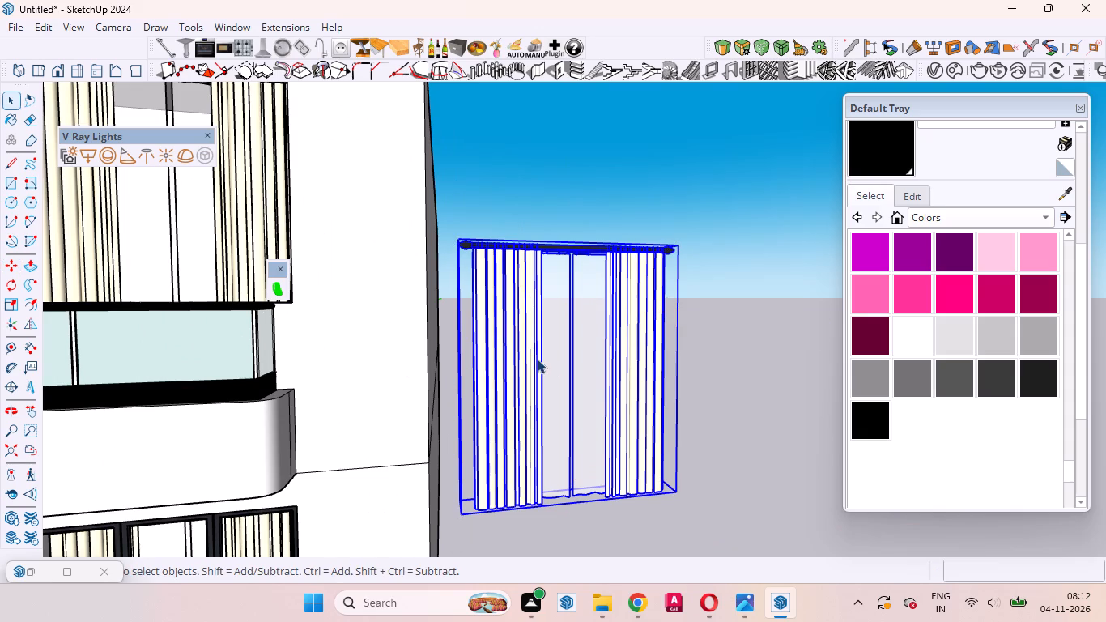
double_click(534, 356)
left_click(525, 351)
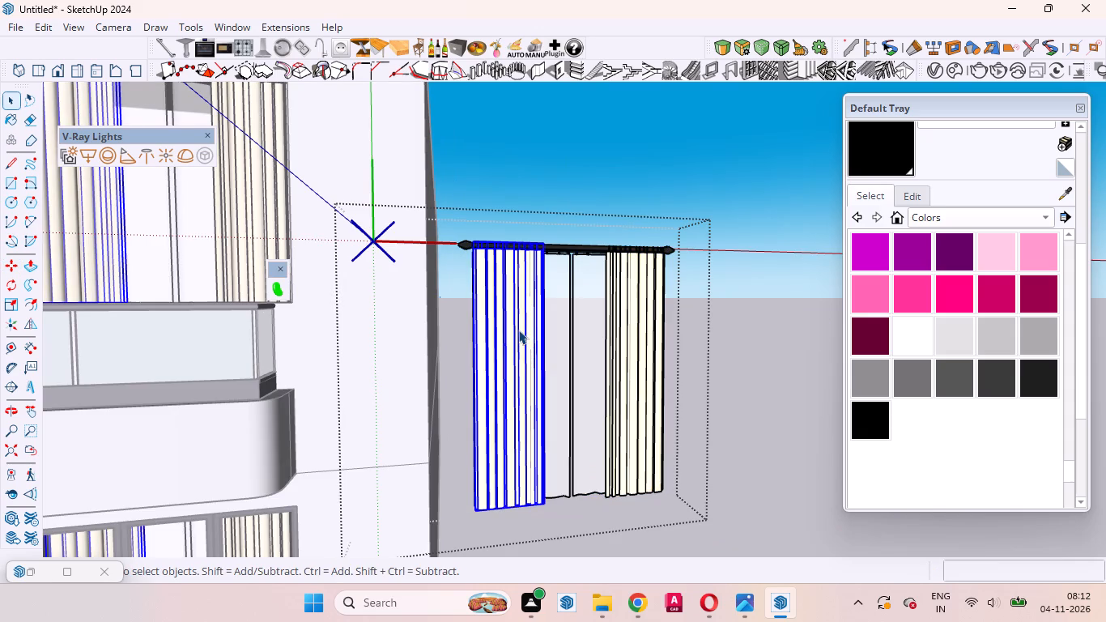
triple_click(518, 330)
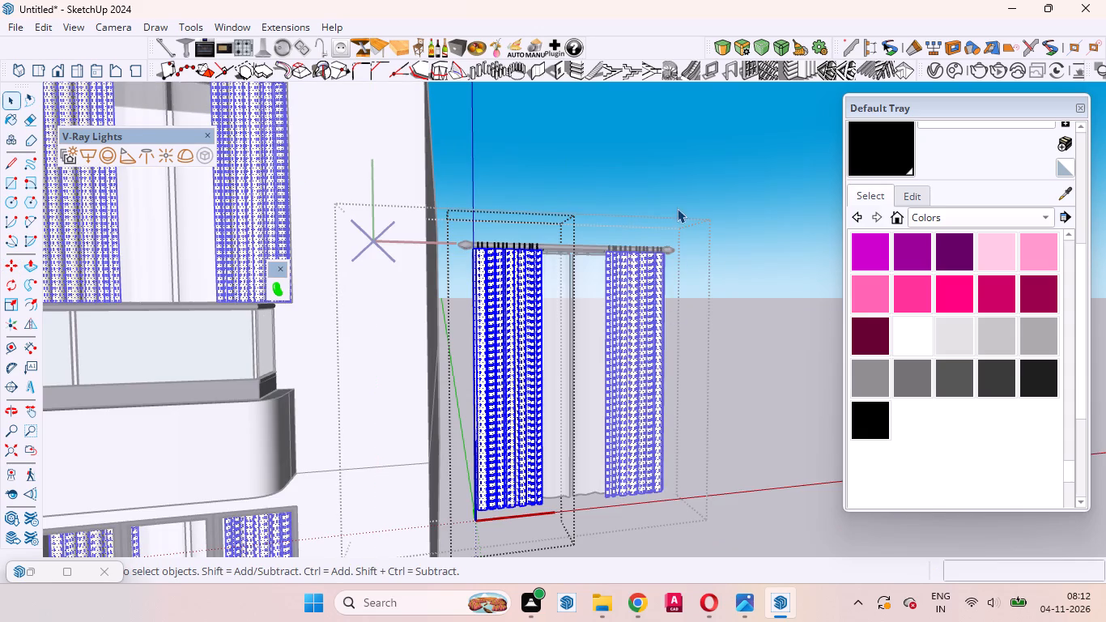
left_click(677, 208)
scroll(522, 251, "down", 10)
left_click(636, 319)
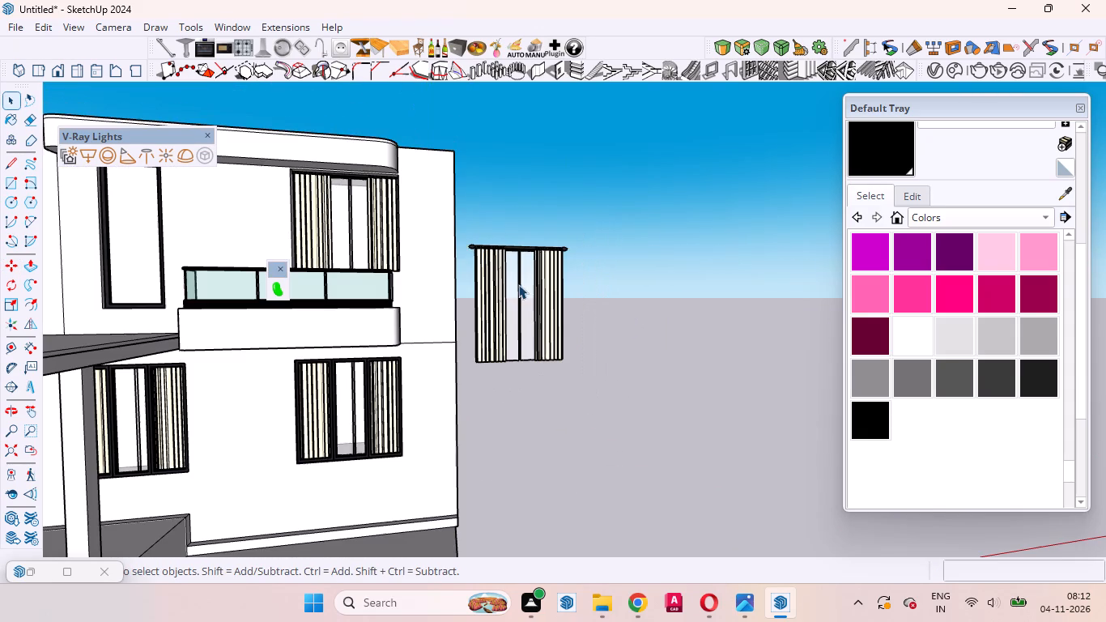
Explode the newly placed curtain component beside the building.
left_click(504, 274)
right_click(503, 274)
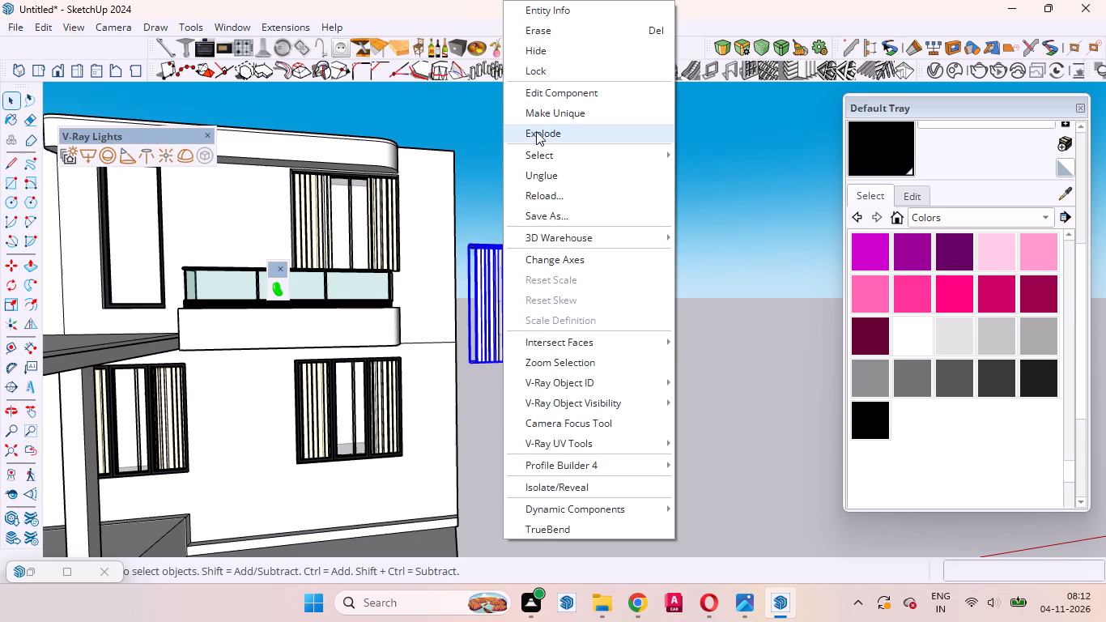
left_click(535, 131)
left_click(627, 313)
scroll(491, 276, "up", 5)
Move the exploded curtain's panel nearest the building about 13' 11" to the wall between the narrow upper window and the balcony window.
left_click(492, 268)
scroll(492, 269, "up", 2)
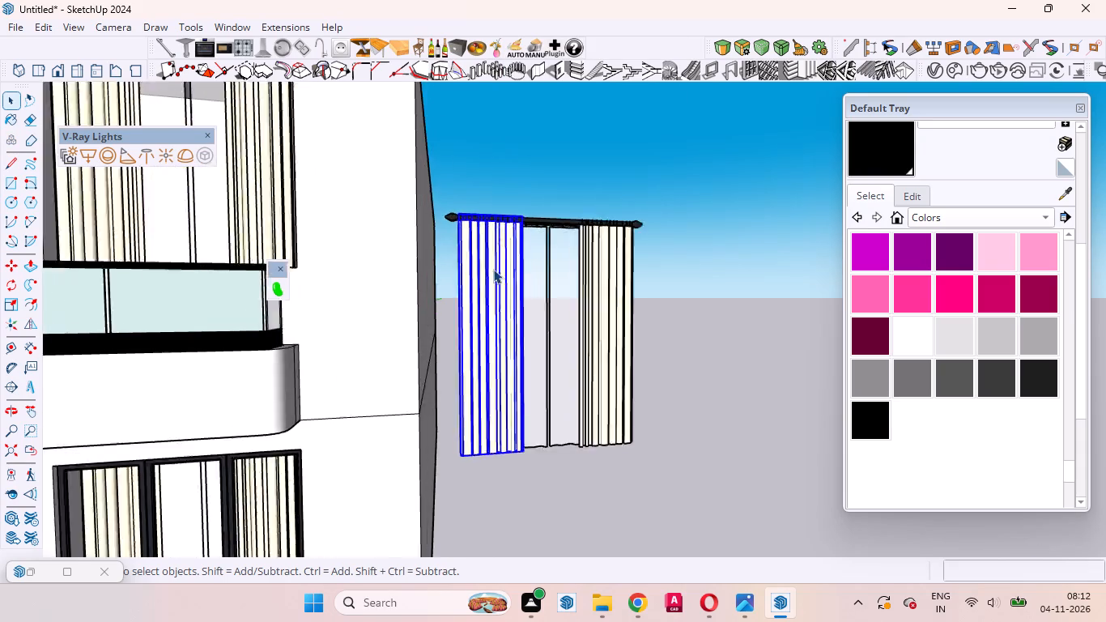
scroll(493, 269, "up", 2)
middle_click_drag(506, 284, 293, 593)
scroll(516, 253, "up", 8)
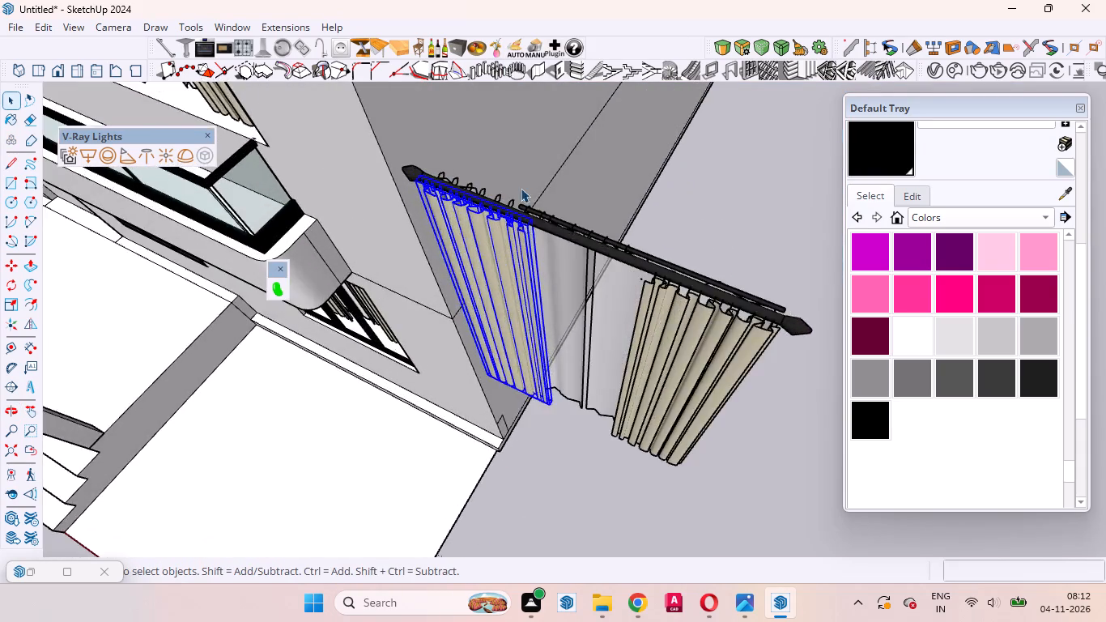
scroll(521, 188, "up", 3)
scroll(514, 238, "down", 10)
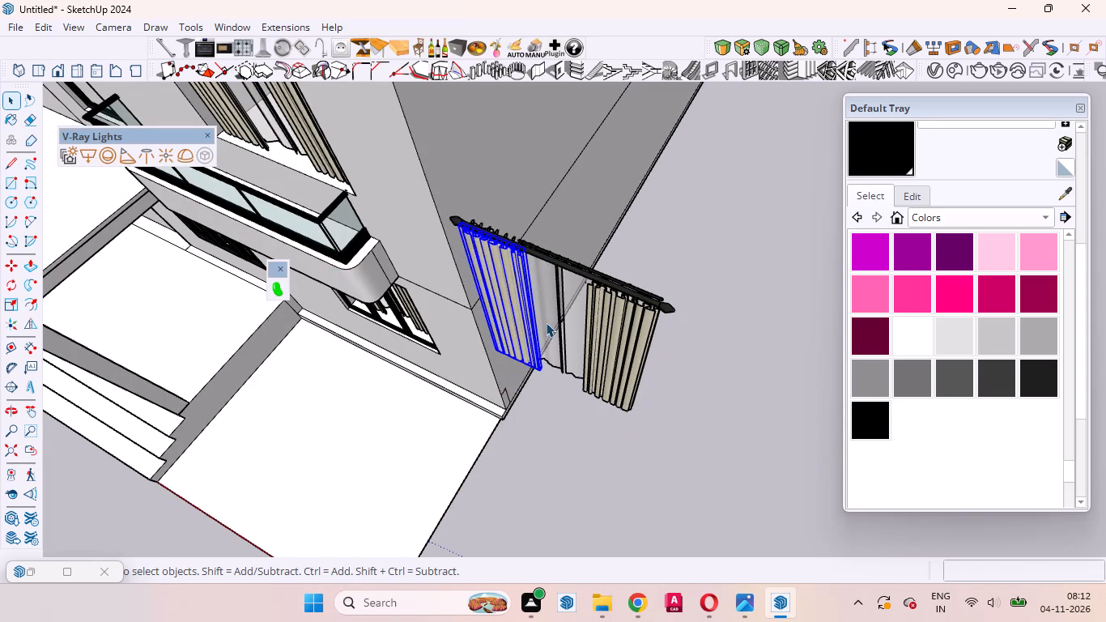
key("m")
scroll(435, 171, "up", 5)
scroll(475, 271, "up", 6)
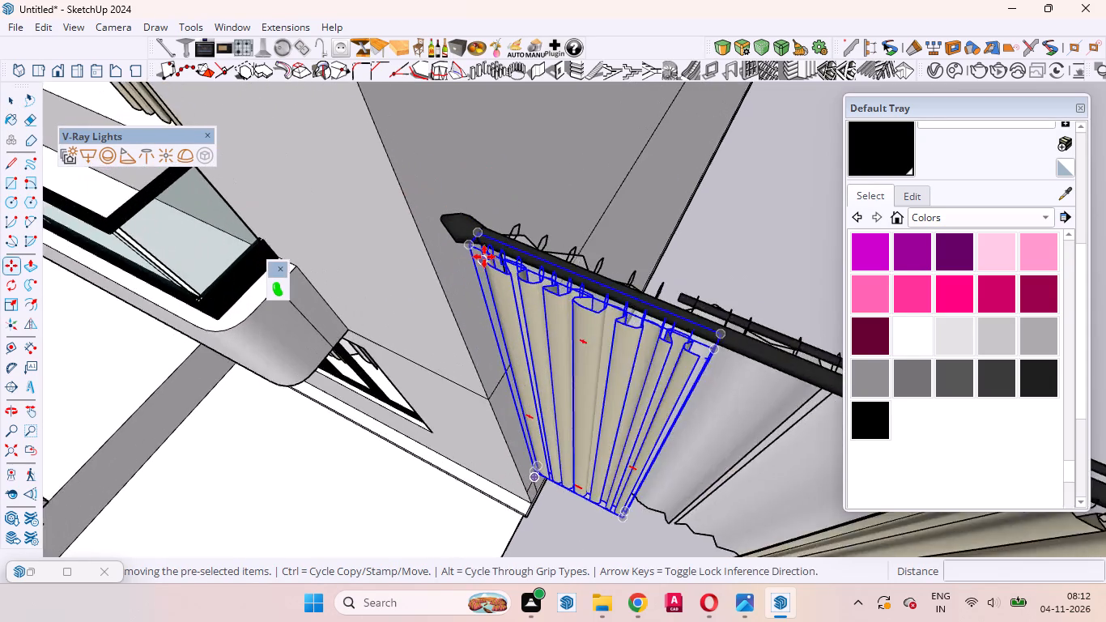
scroll(484, 257, "up", 5)
left_click(462, 234)
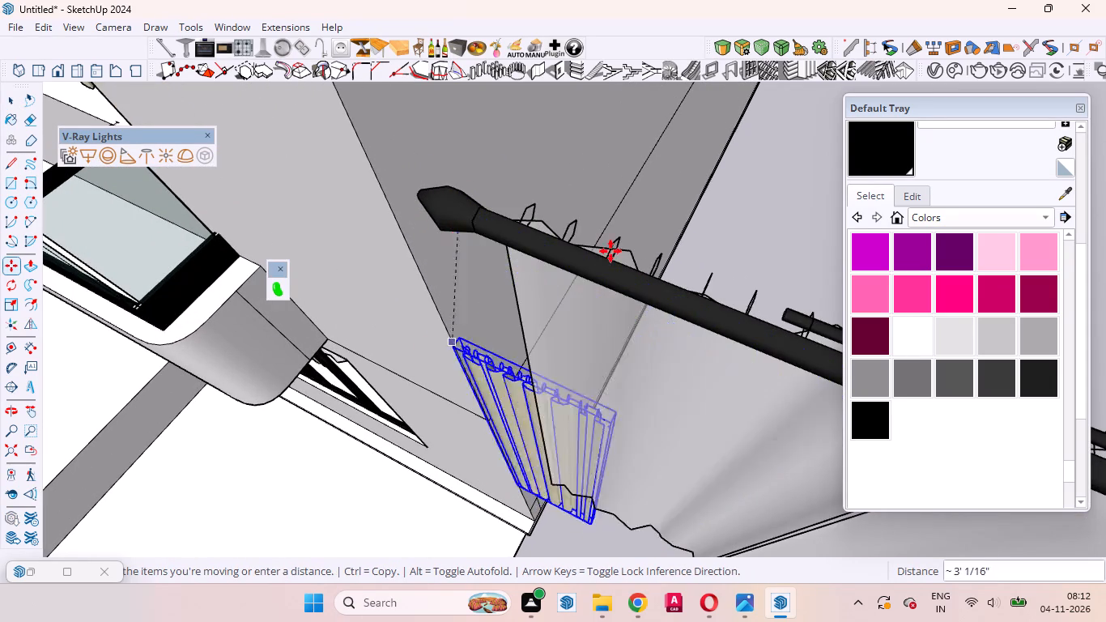
scroll(624, 198, "down", 20)
scroll(624, 198, "down", 8)
scroll(470, 270, "up", 3)
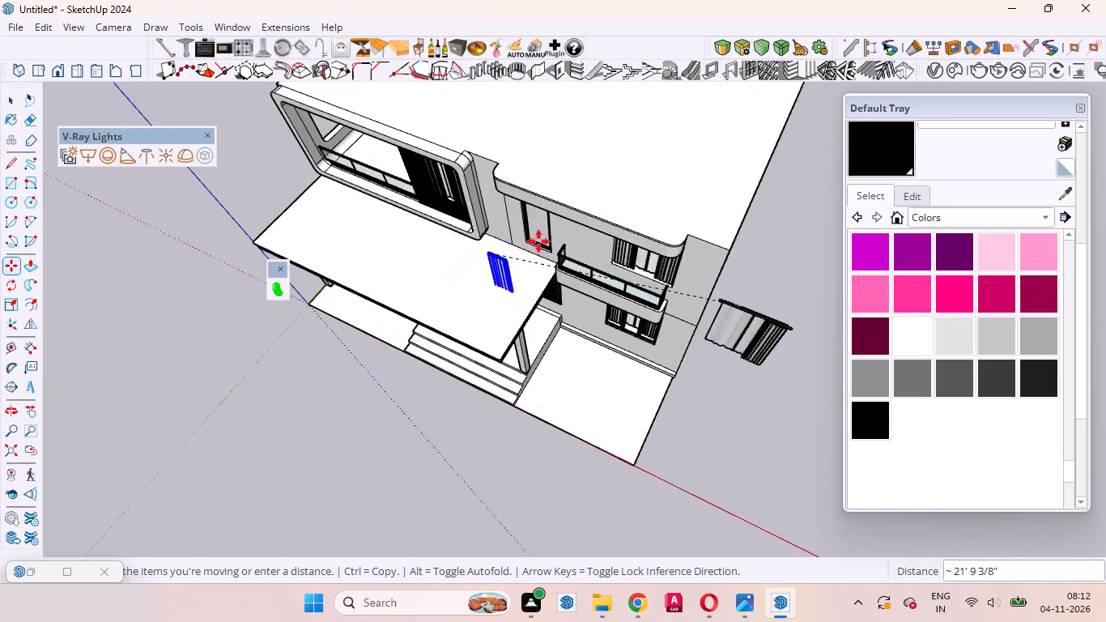
scroll(538, 241, "up", 17)
middle_click_drag(551, 220, 670, 0)
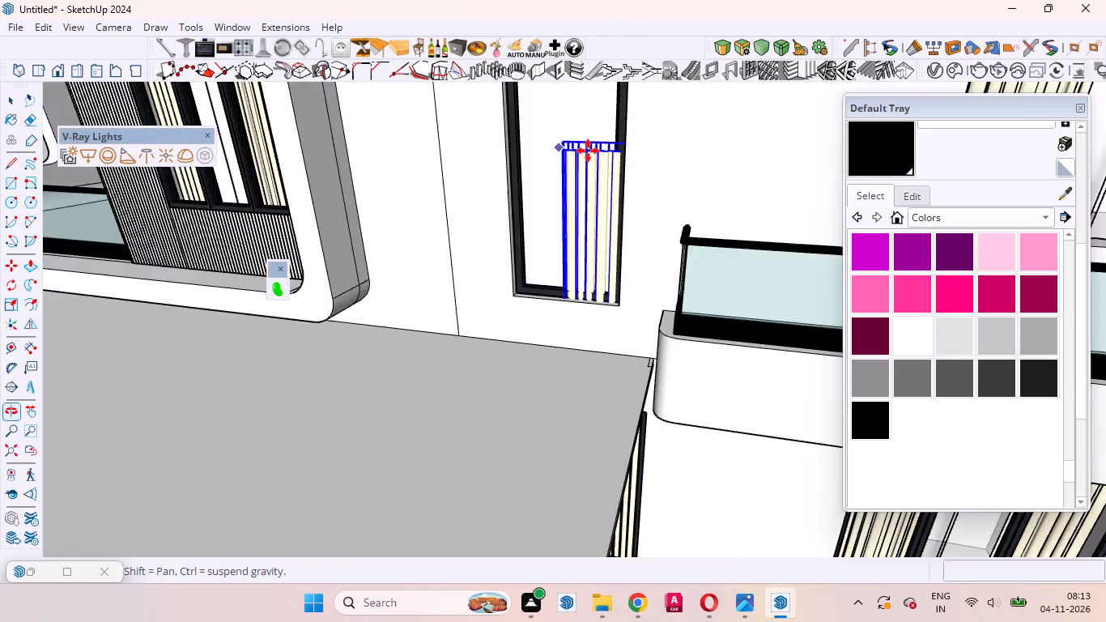
scroll(517, 279, "down", 10)
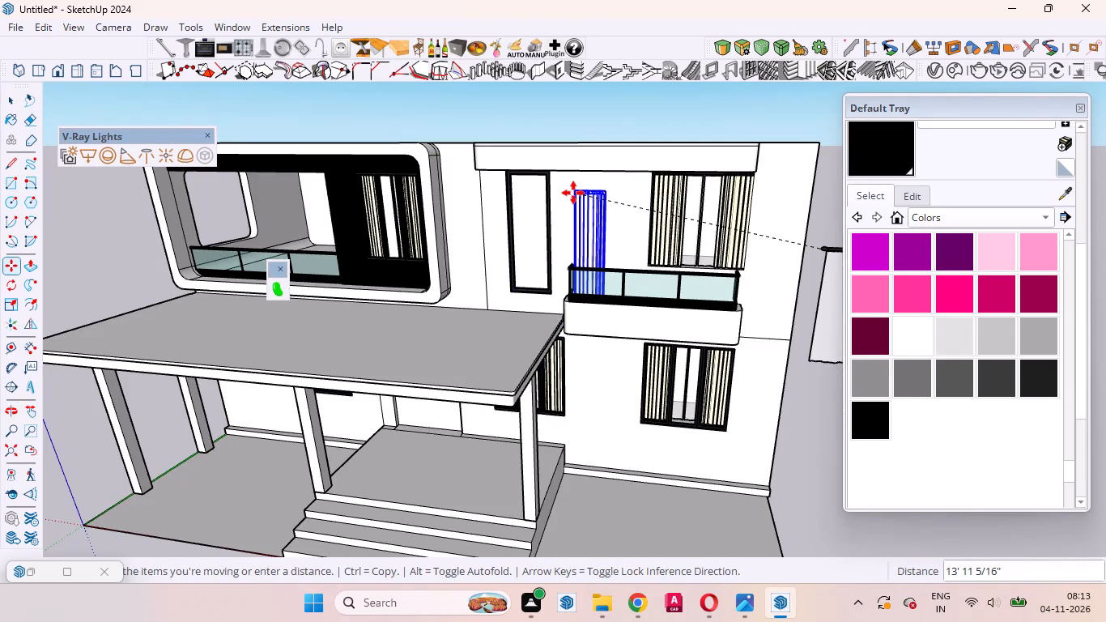
left_click(573, 193)
scroll(515, 239, "up", 7)
key("space")
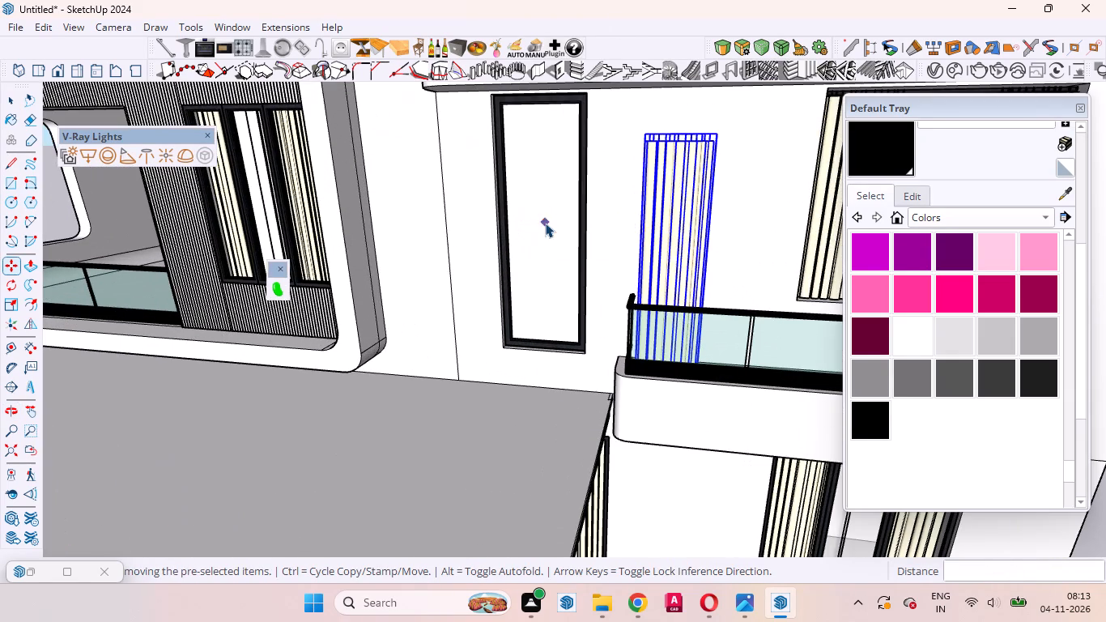
Hide the narrow upper window's black frame inside the building group, then close the group.
left_click(505, 190)
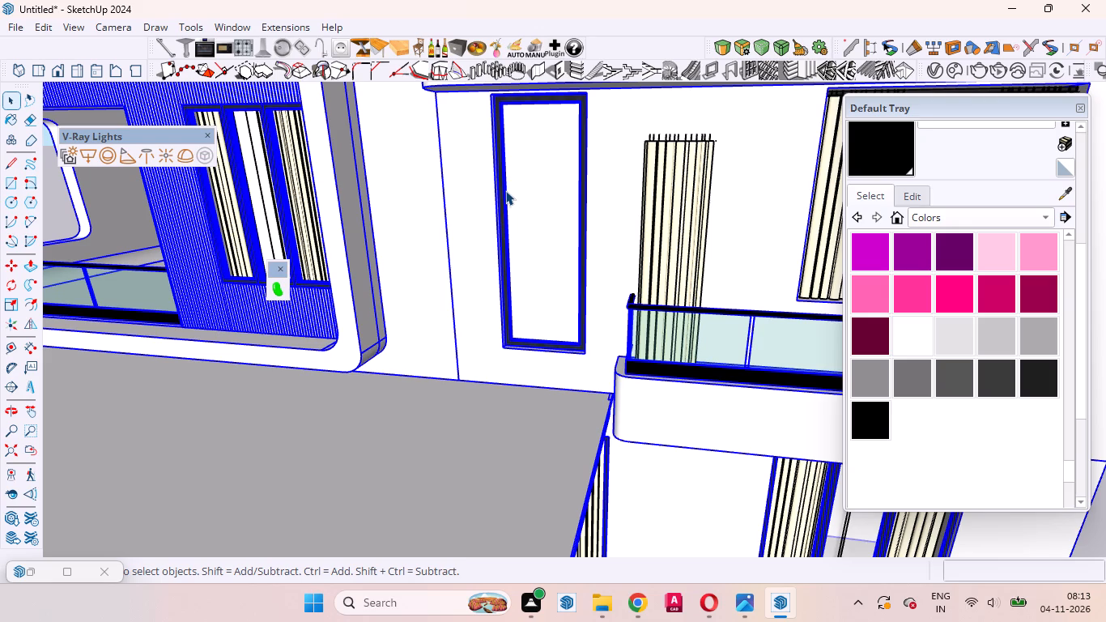
double_click(505, 190)
left_click(505, 192)
double_click(503, 179)
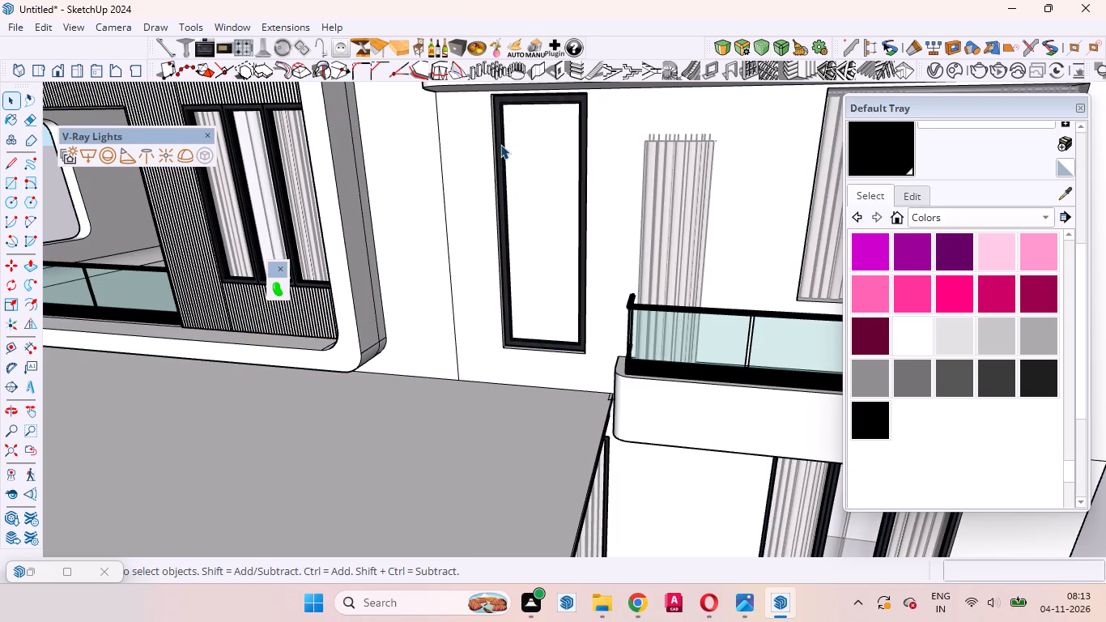
left_click(500, 143)
right_click(501, 152)
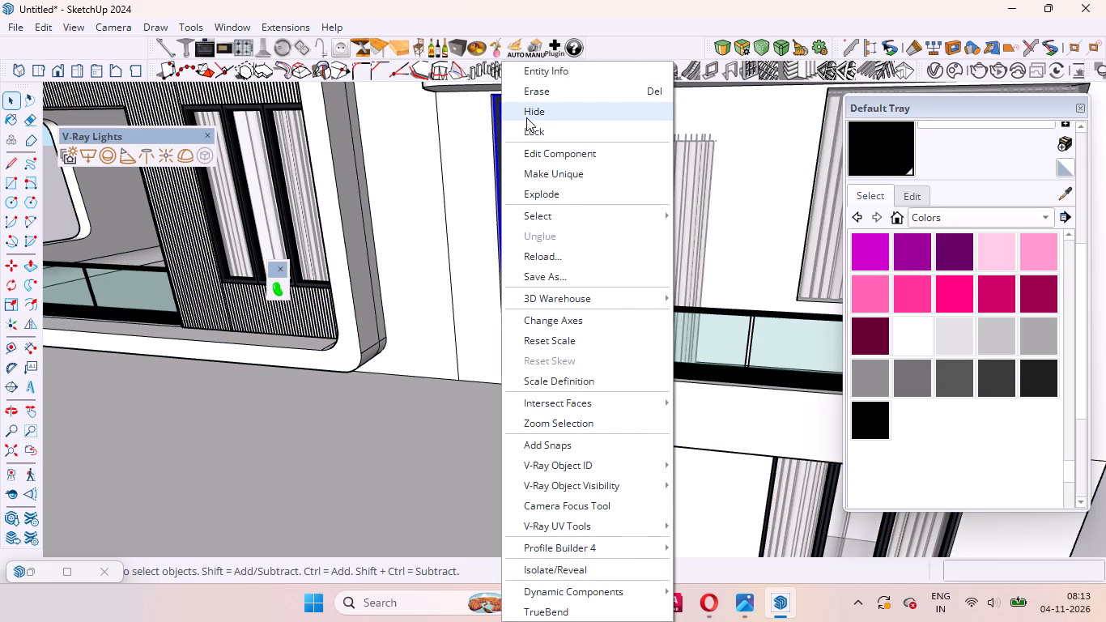
left_click(526, 117)
double_click(655, 160)
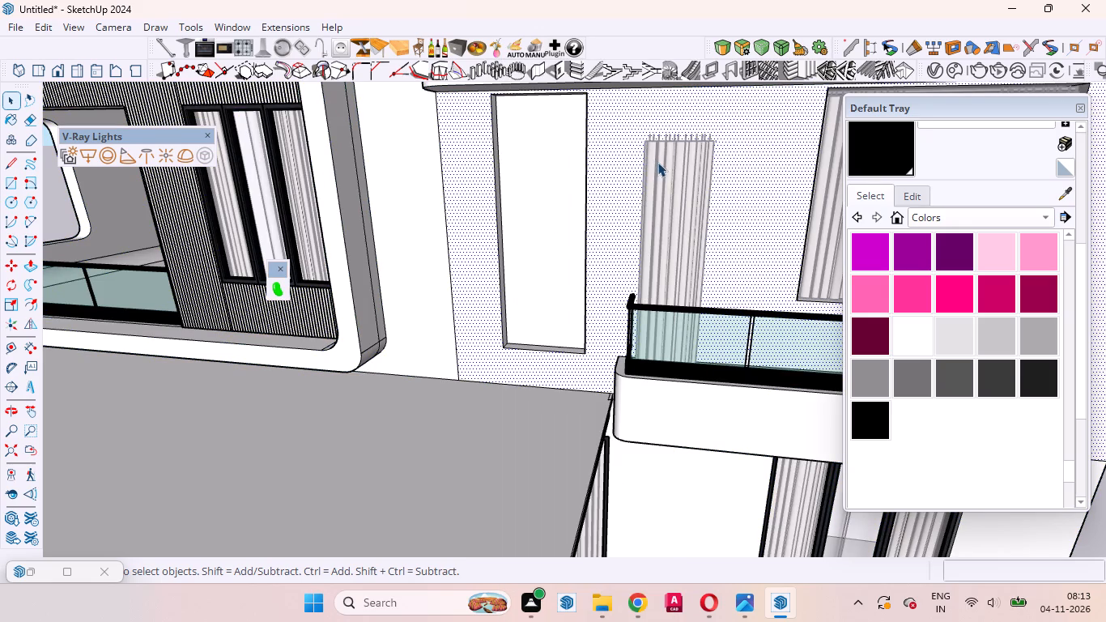
double_click(659, 162)
left_click(666, 162)
scroll(542, 219, "down", 2)
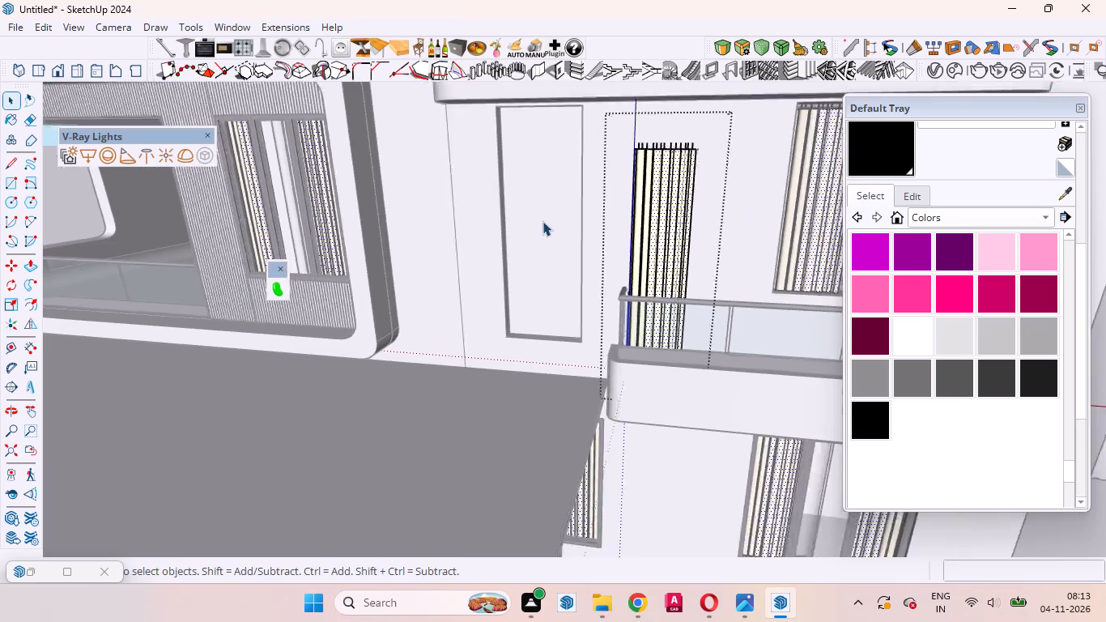
scroll(542, 221, "down", 8)
left_click(766, 122)
Move the curtain panel by its top corner about 4' 3 9/16" to the upper-left corner of the narrow window opening.
scroll(590, 192, "up", 3)
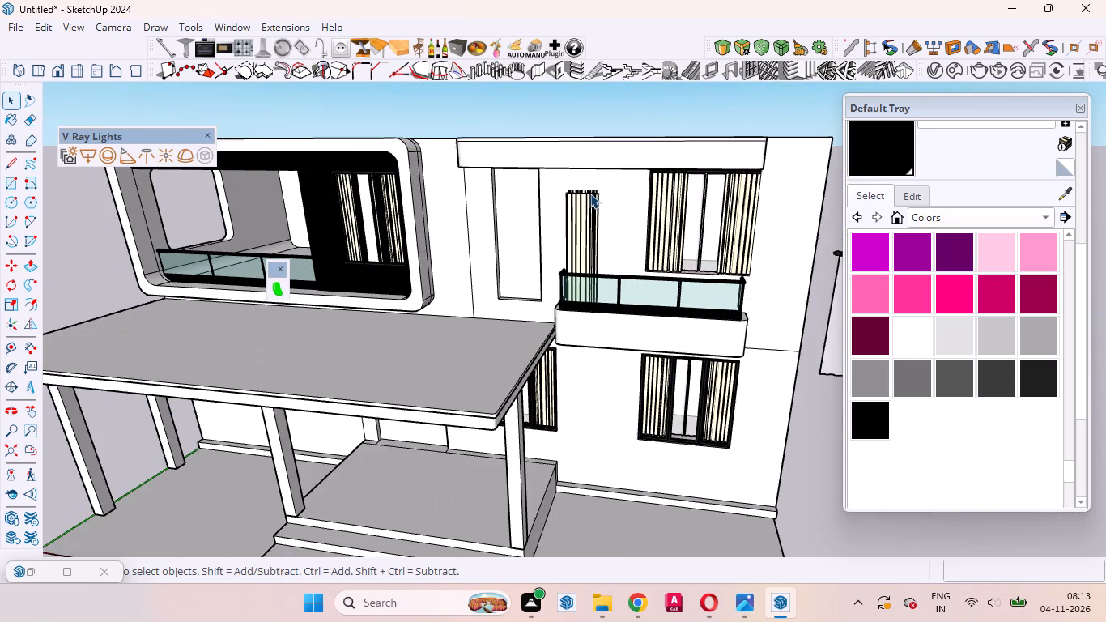
scroll(590, 194, "up", 1)
left_click(588, 196)
scroll(572, 203, "up", 14)
middle_click_drag(573, 204, 464, 181)
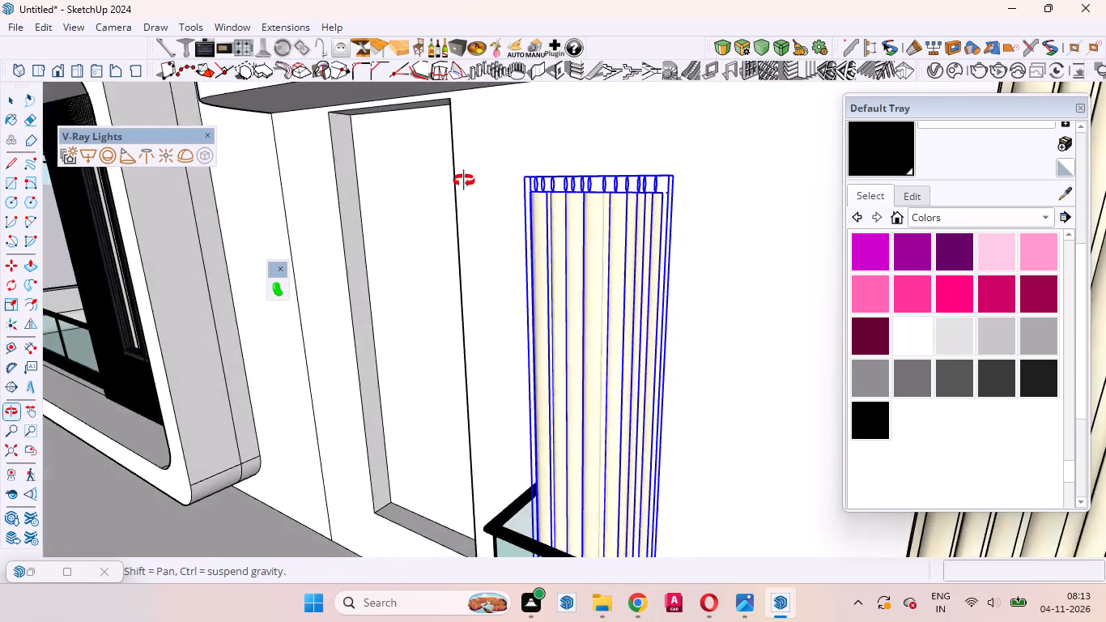
middle_click_drag(464, 181, 586, 159)
key("m")
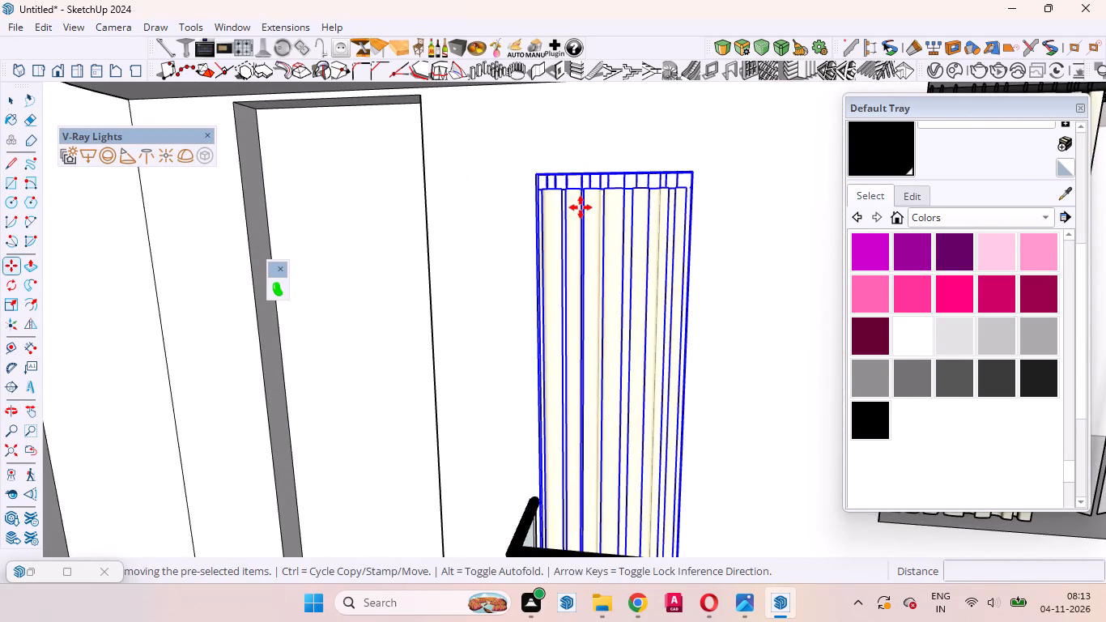
left_click(535, 172)
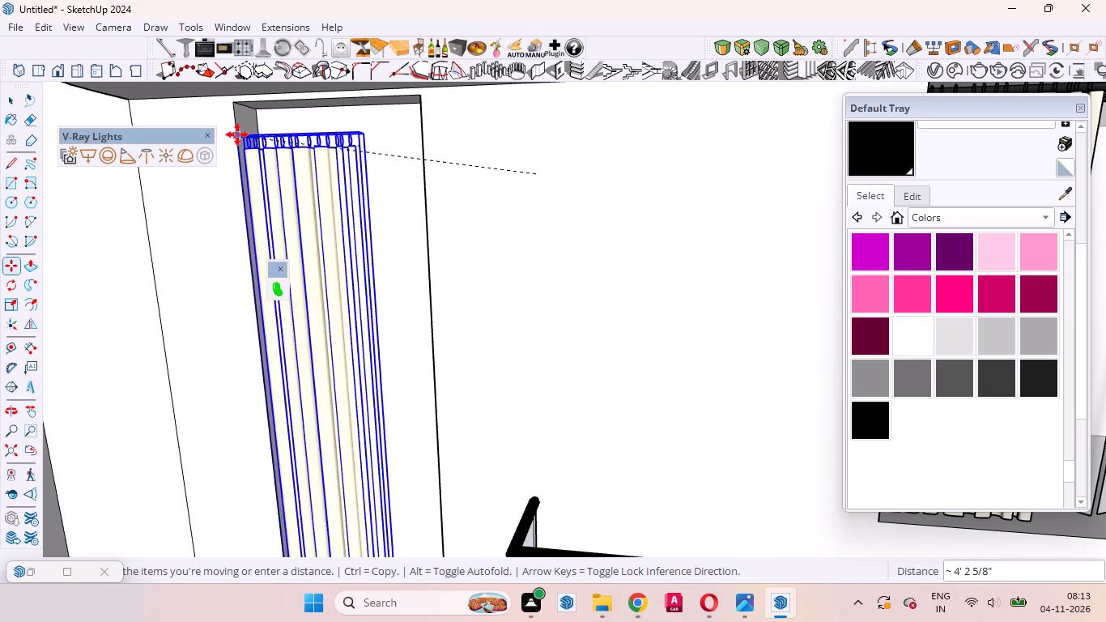
scroll(291, 143, "down", 4)
scroll(257, 123, "up", 7)
middle_click_drag(264, 138, 304, 70)
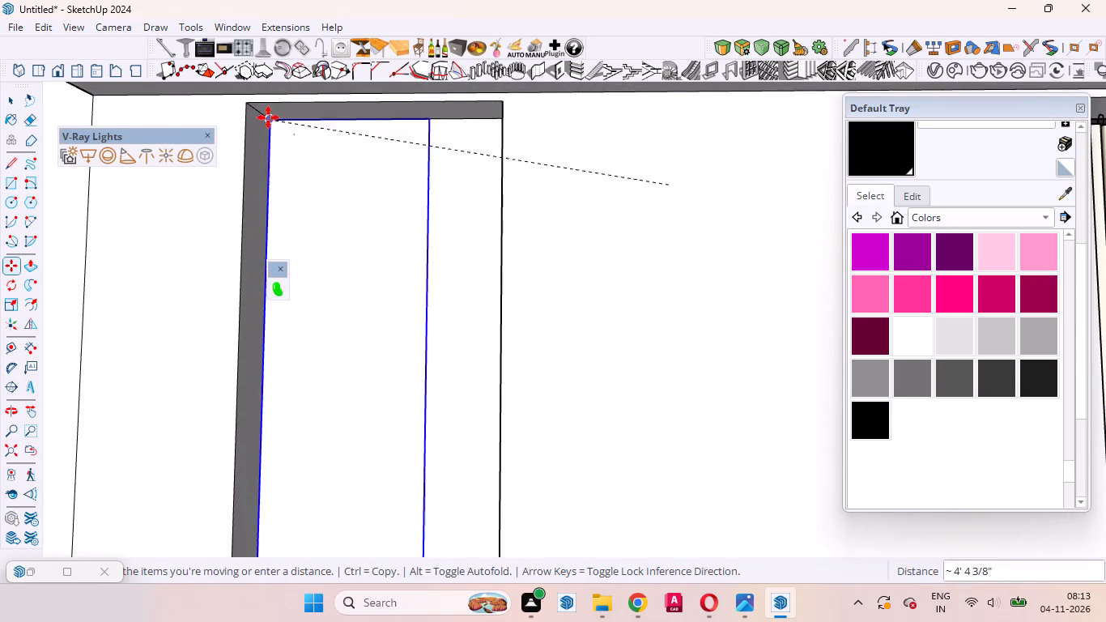
scroll(268, 117, "up", 4)
left_click(243, 99)
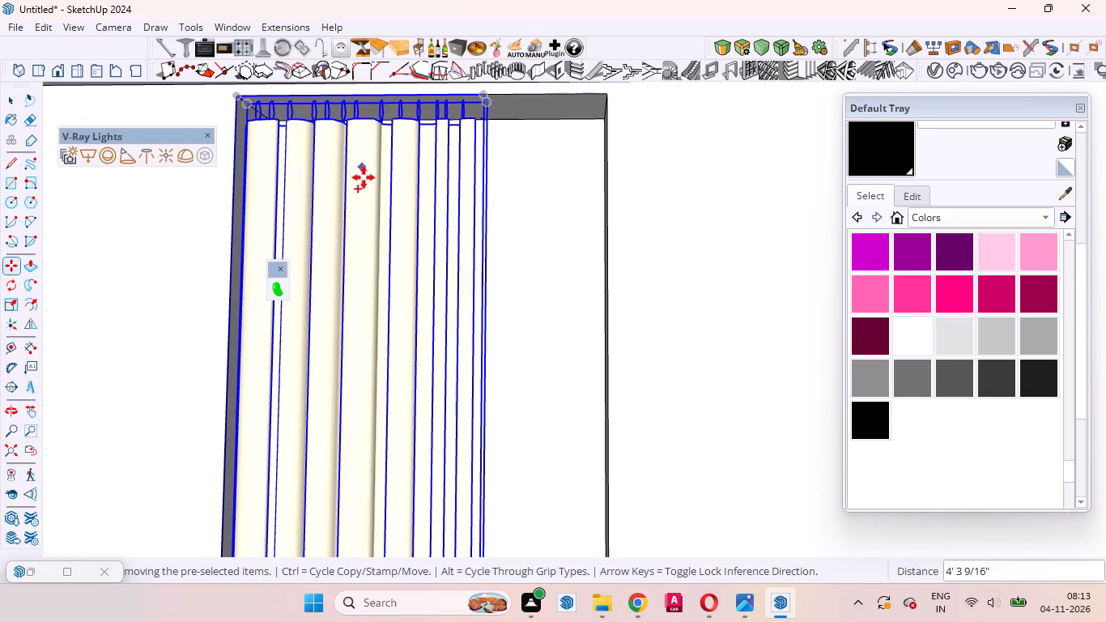
Move the curtain panel 2 3/8" inward to the midpoint of the narrow window opening's top side edge.
middle_click_drag(361, 191, 212, 304)
scroll(406, 128, "up", 5)
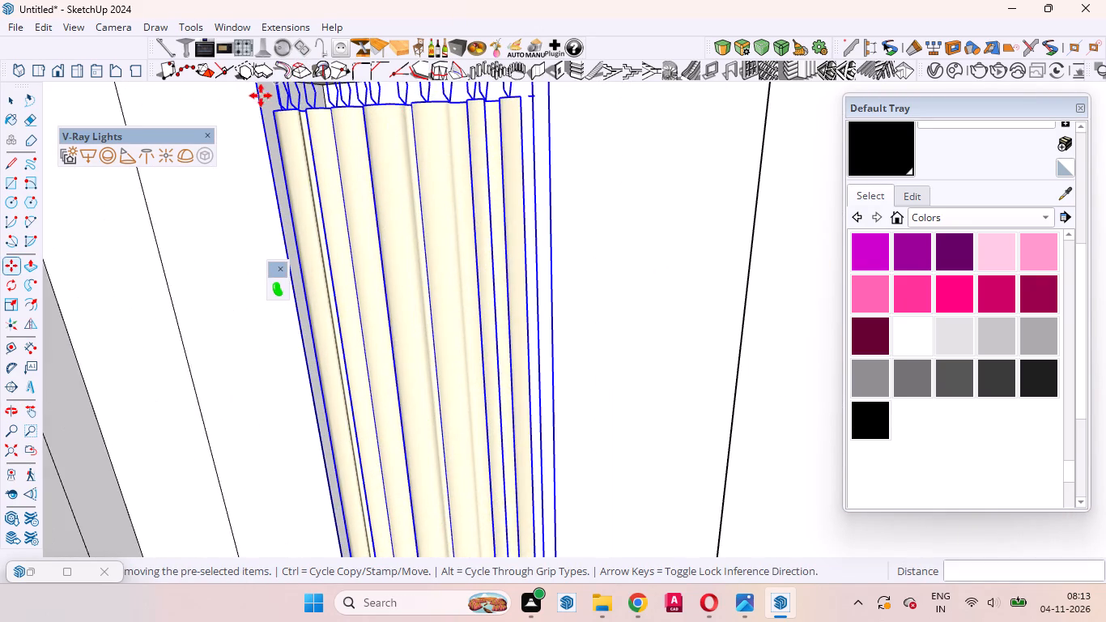
middle_click_drag(321, 186, 268, 141)
scroll(361, 259, "down", 15)
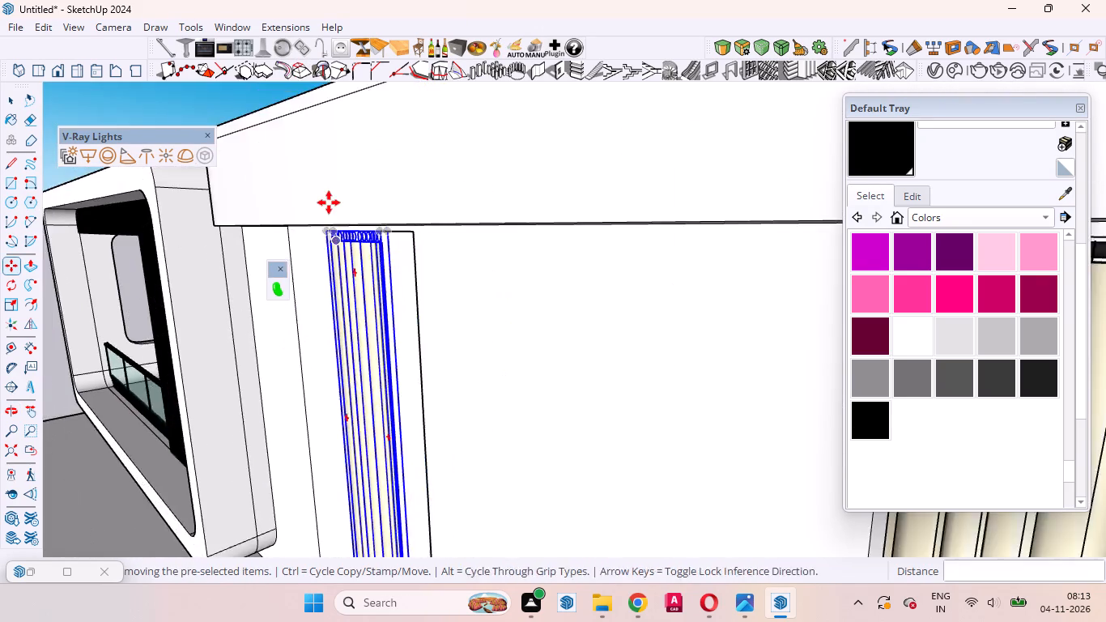
scroll(329, 201, "up", 11)
middle_click_drag(349, 283, 336, 225)
scroll(324, 227, "up", 10)
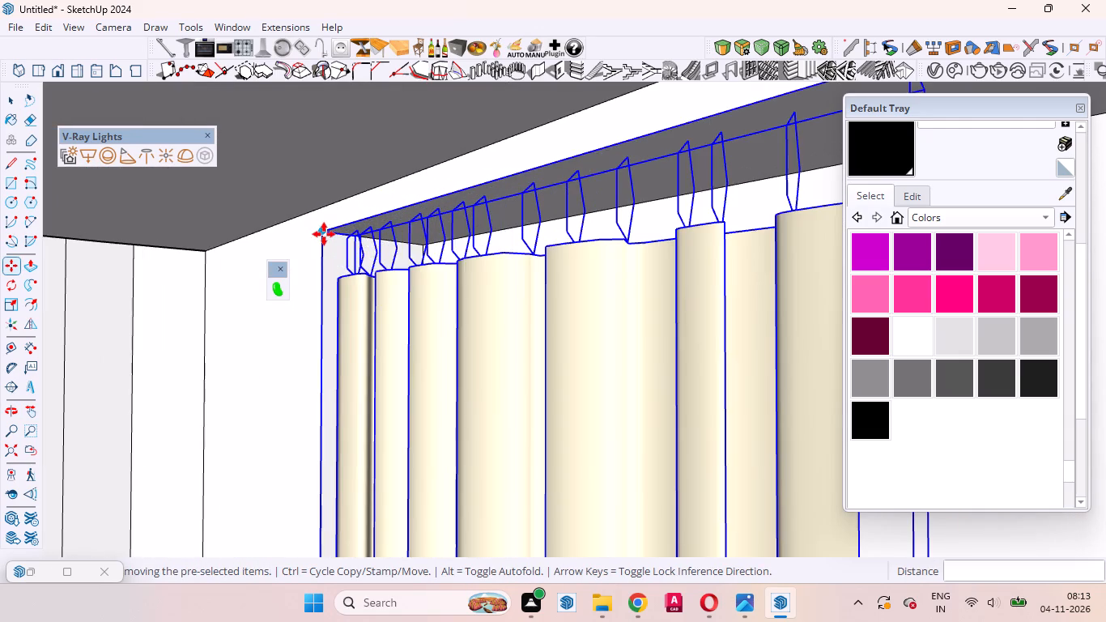
left_click(324, 233)
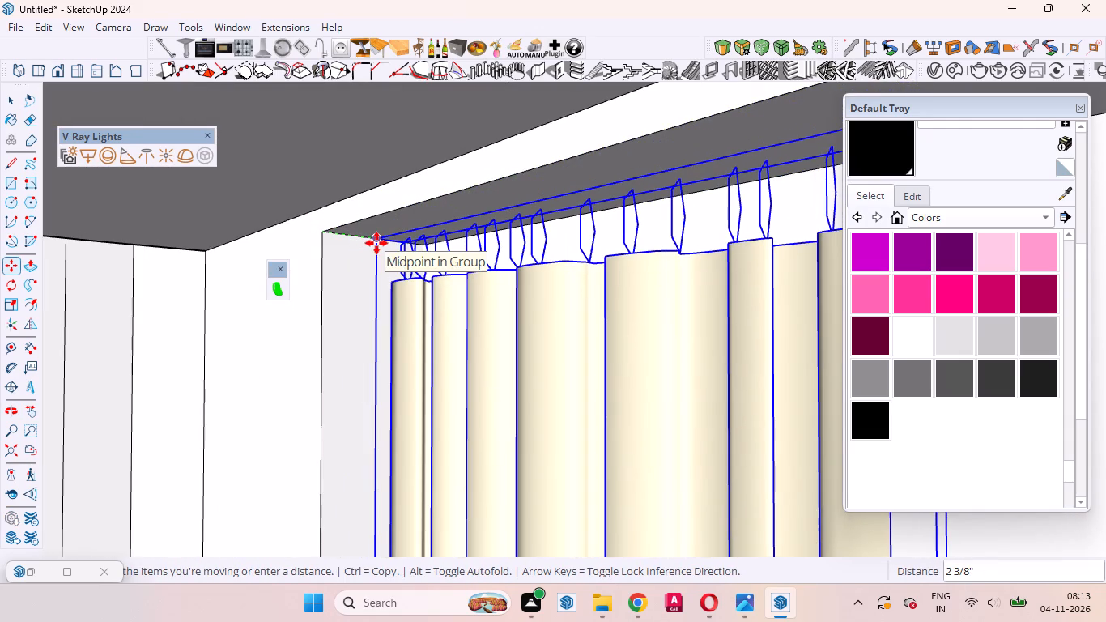
left_click(376, 243)
scroll(308, 225, "down", 14)
scroll(344, 258, "up", 1)
middle_click_drag(385, 284, 576, 311)
scroll(540, 312, "down", 20)
scroll(540, 312, "down", 1)
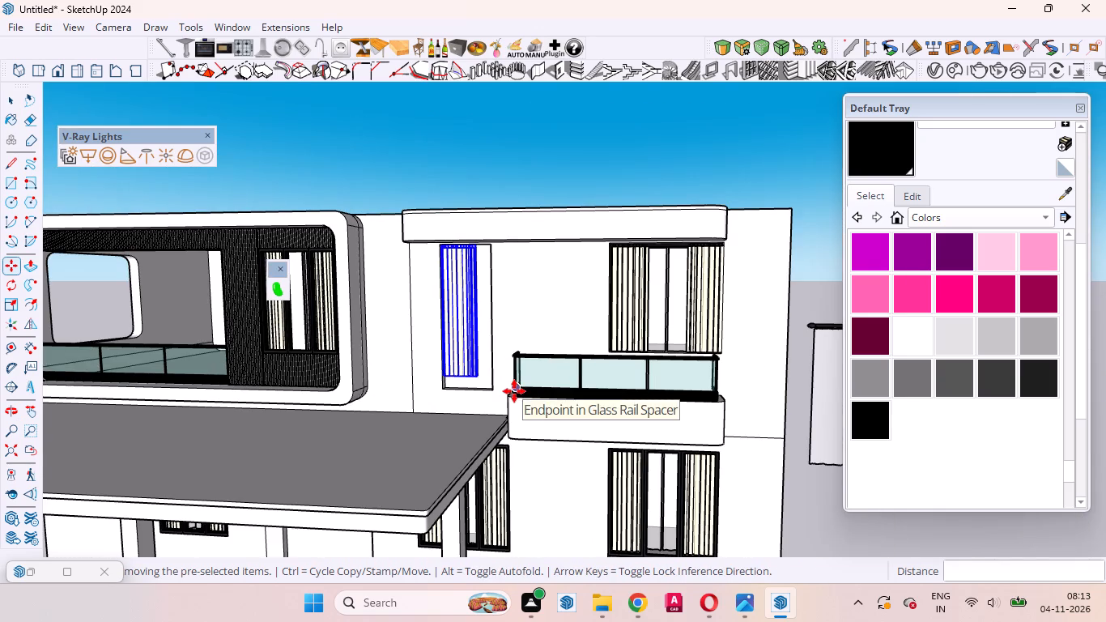
Scale the curtain panel's width by about 1.49 along the red axis to the narrow window opening's far side edge.
key("s")
scroll(468, 286, "up", 11)
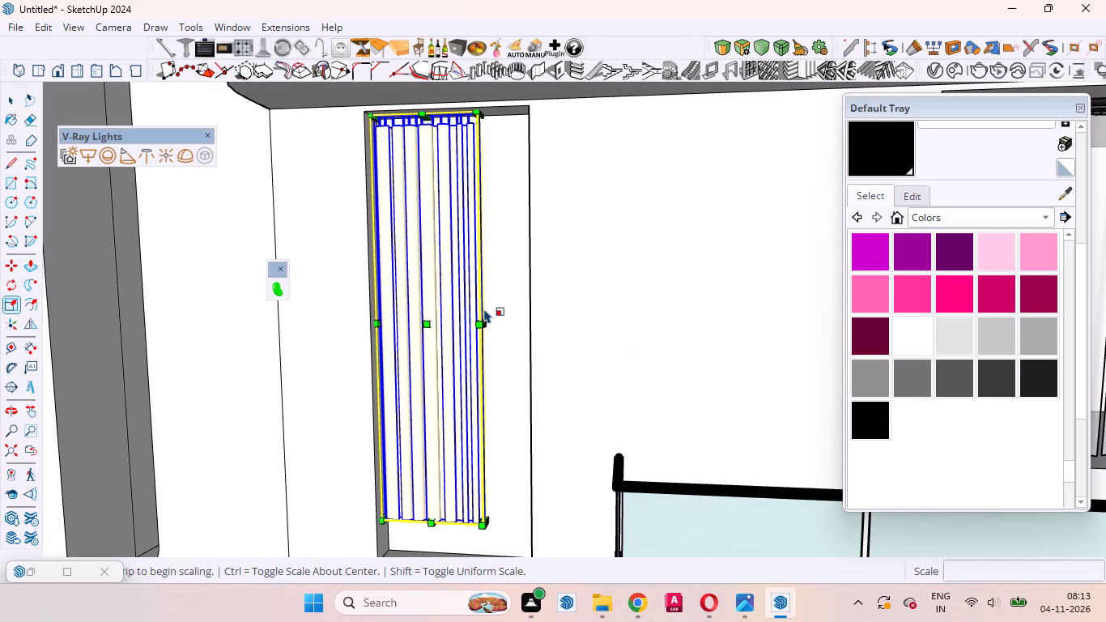
scroll(485, 322, "up", 5)
middle_click_drag(476, 343, 389, 407)
scroll(389, 407, "up", 2)
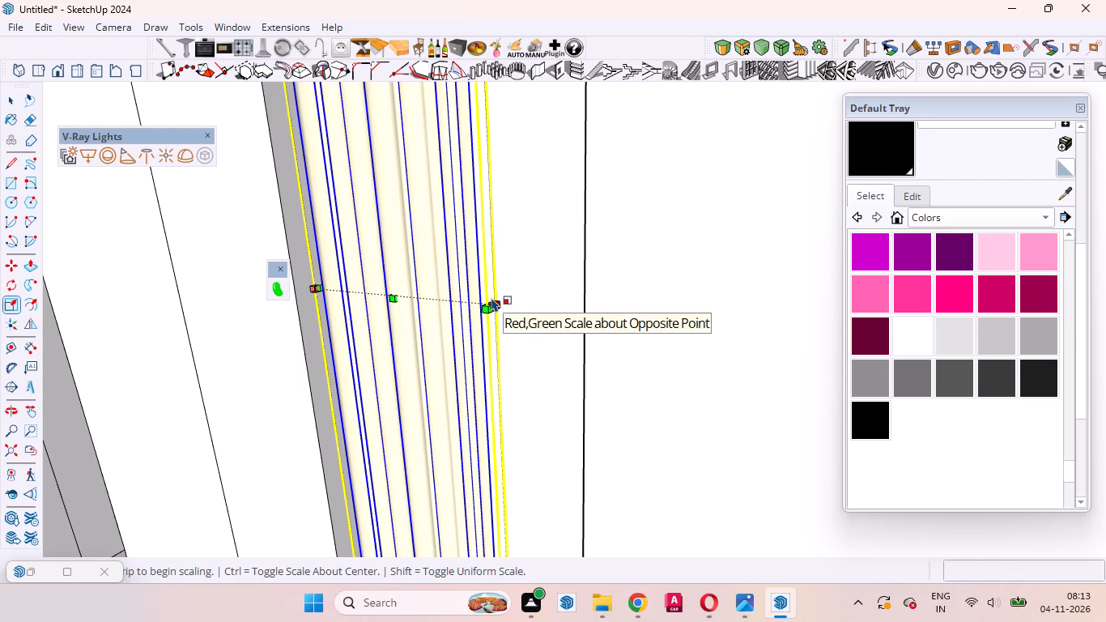
left_click(494, 299)
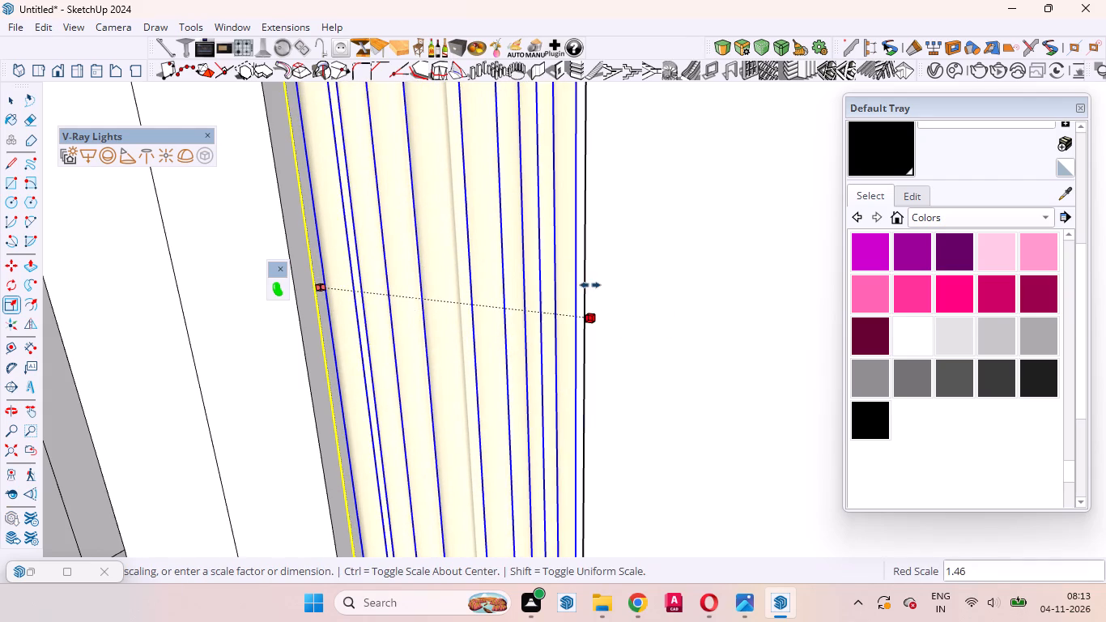
left_click(586, 263)
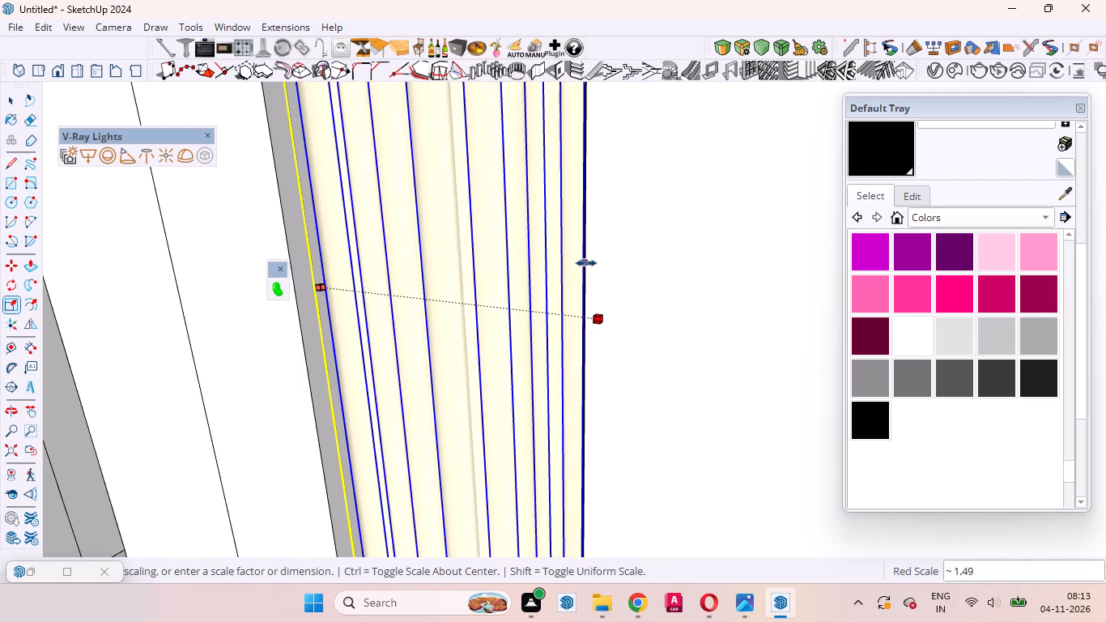
Scale the curtain panel's height by about 1.10 down to the narrow window opening's bottom edge, then deselect it.
scroll(545, 300, "down", 9)
scroll(555, 180, "down", 9)
scroll(425, 322, "down", 11)
scroll(480, 365, "down", 4)
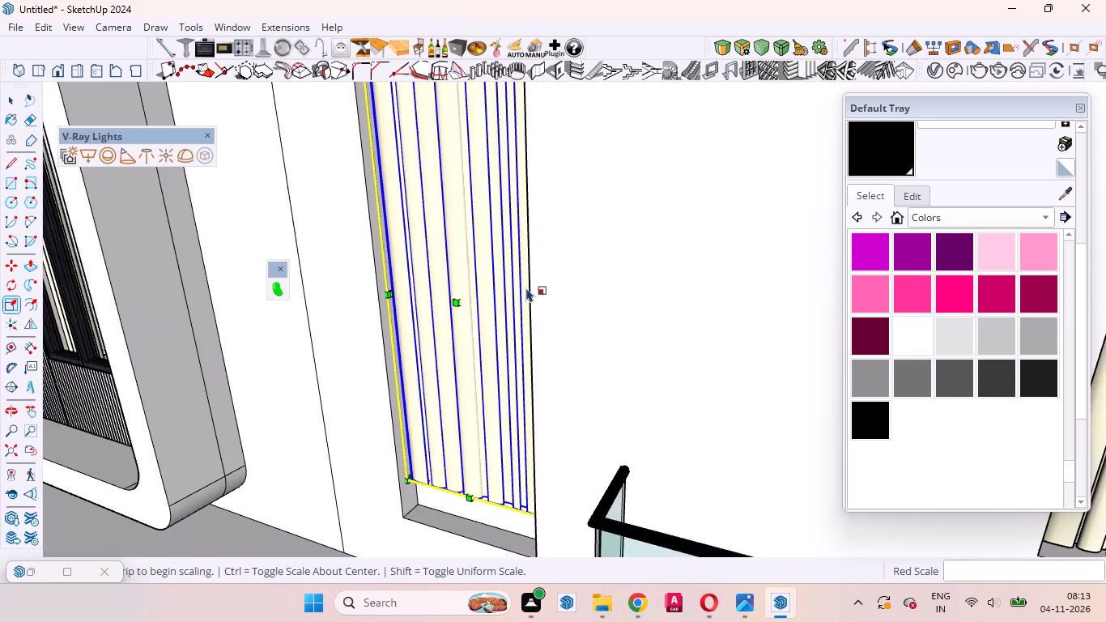
scroll(526, 288, "down", 7)
scroll(491, 454, "up", 15)
middle_click_drag(475, 429, 475, 418)
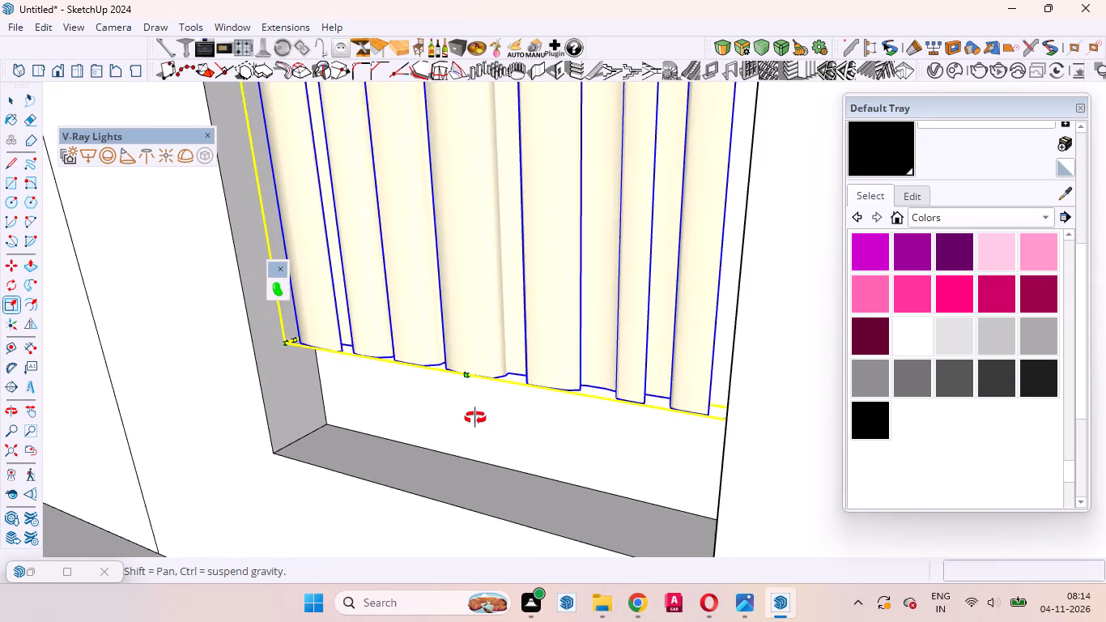
middle_click_drag(475, 418, 456, 233)
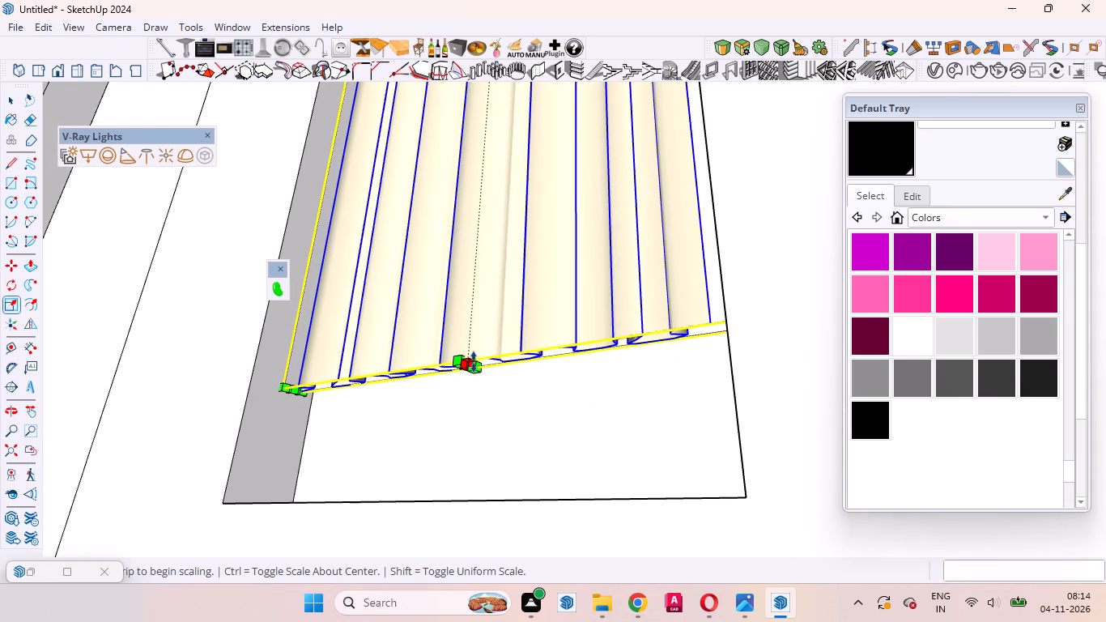
left_click(474, 363)
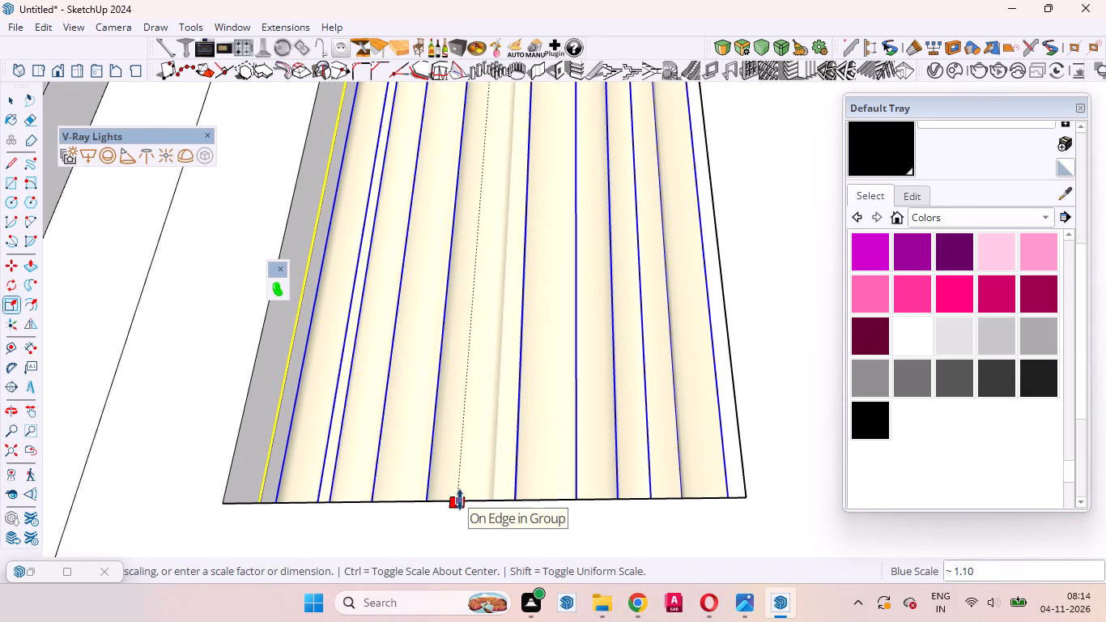
left_click(460, 500)
middle_click_drag(399, 470, 570, 621)
middle_click(570, 621)
scroll(474, 458, "down", 11)
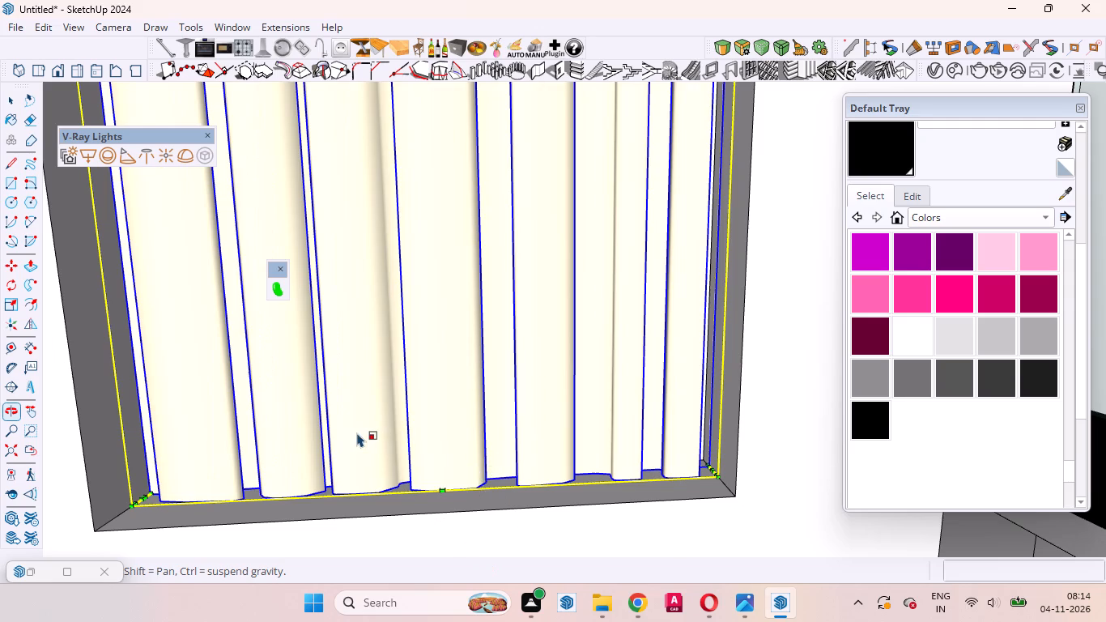
scroll(357, 432, "down", 5)
scroll(396, 397, "down", 20)
scroll(396, 397, "down", 10)
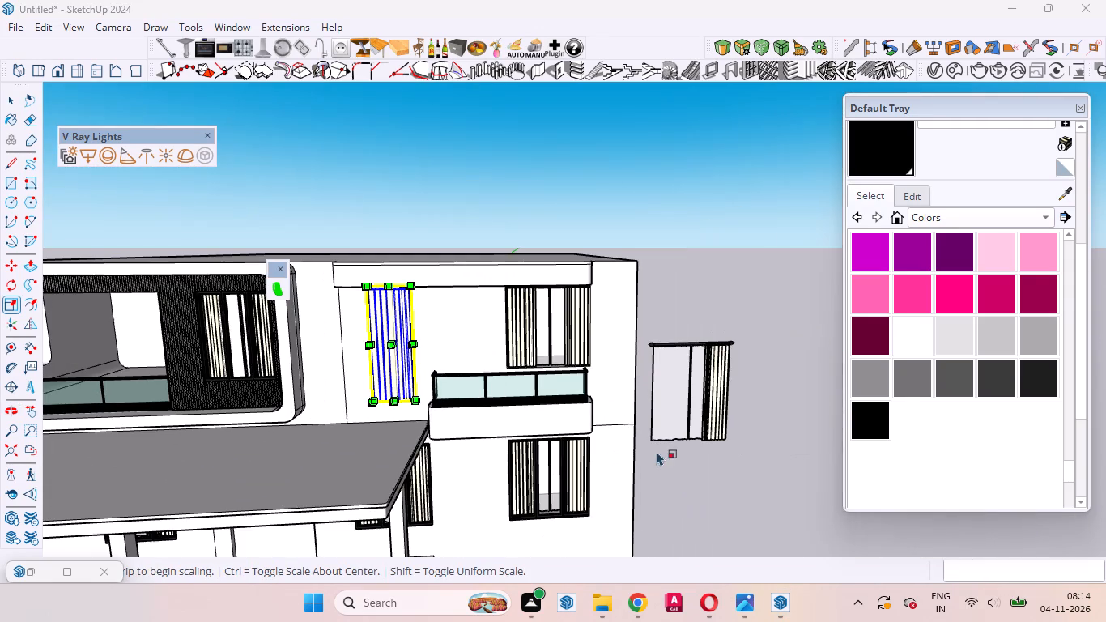
key("space")
left_click(15, 96)
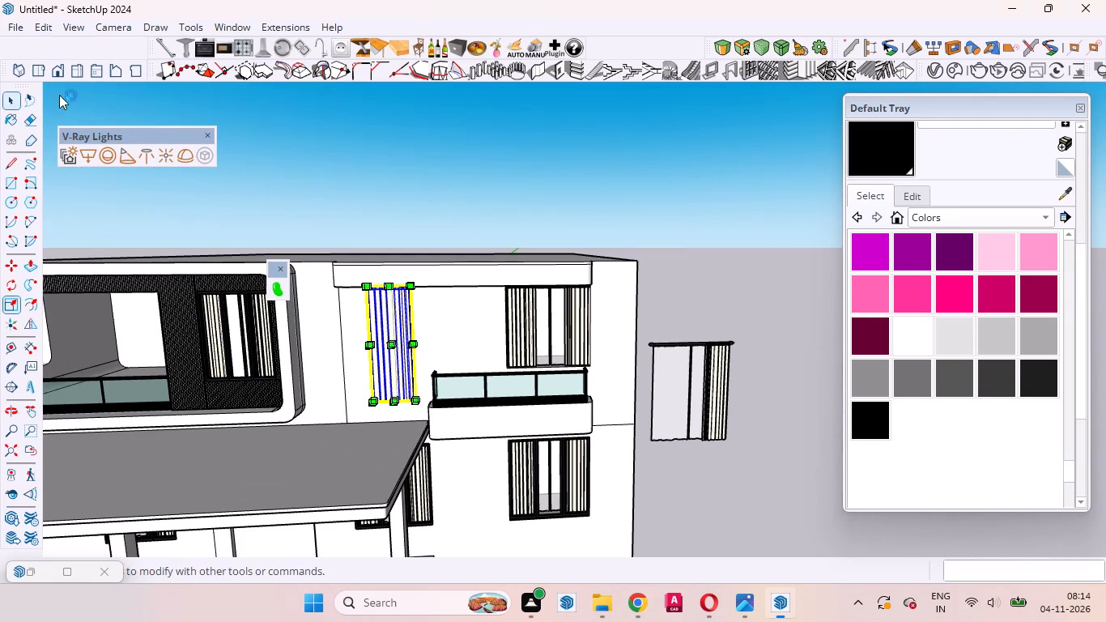
left_click(484, 181)
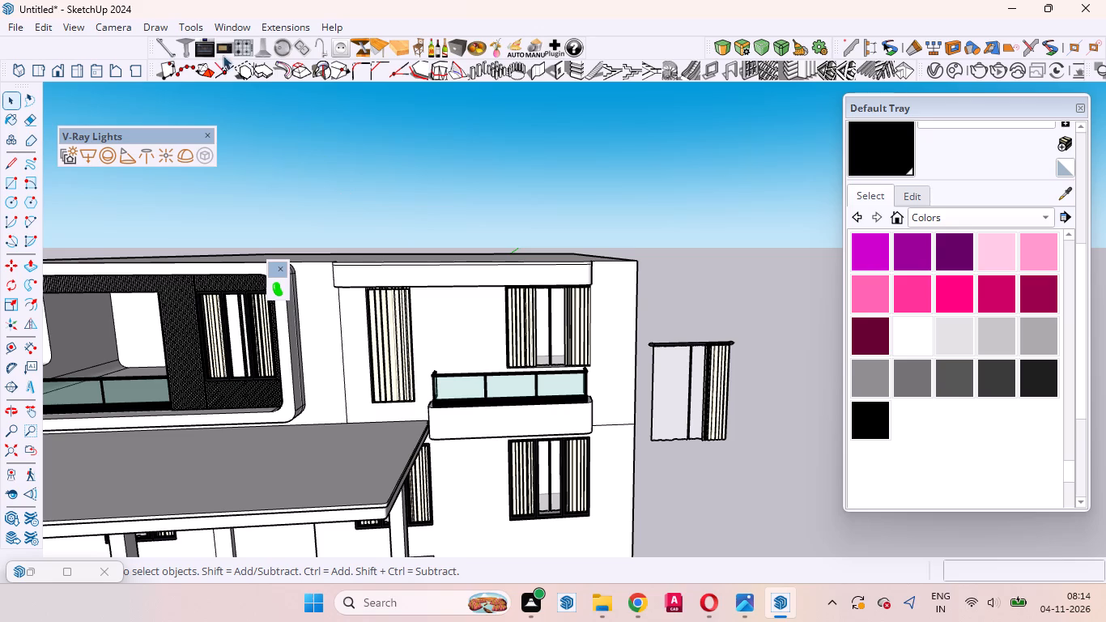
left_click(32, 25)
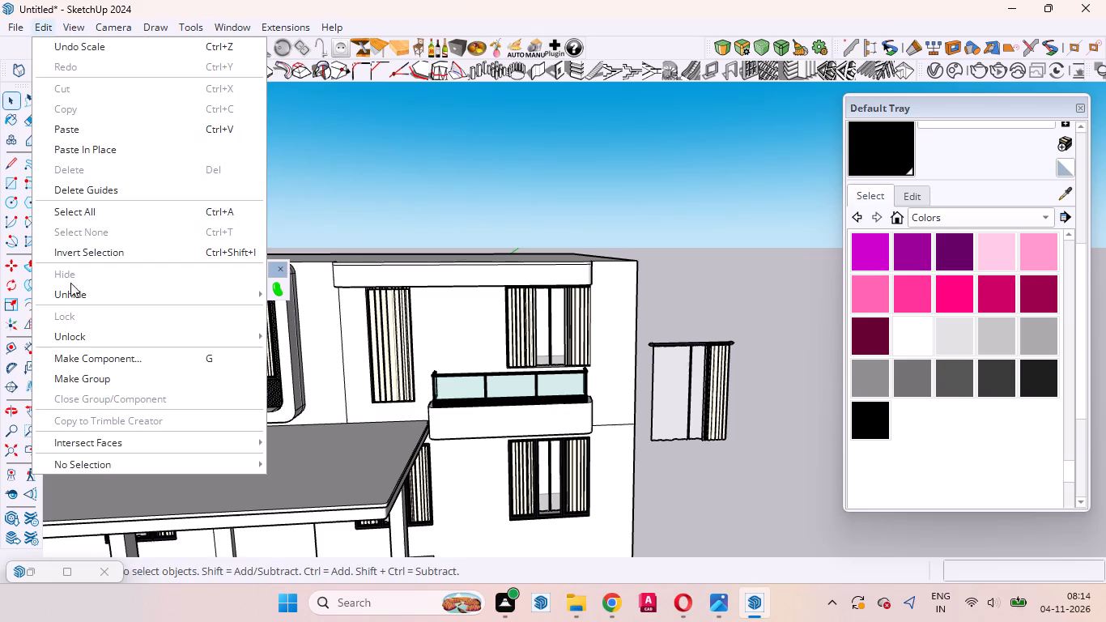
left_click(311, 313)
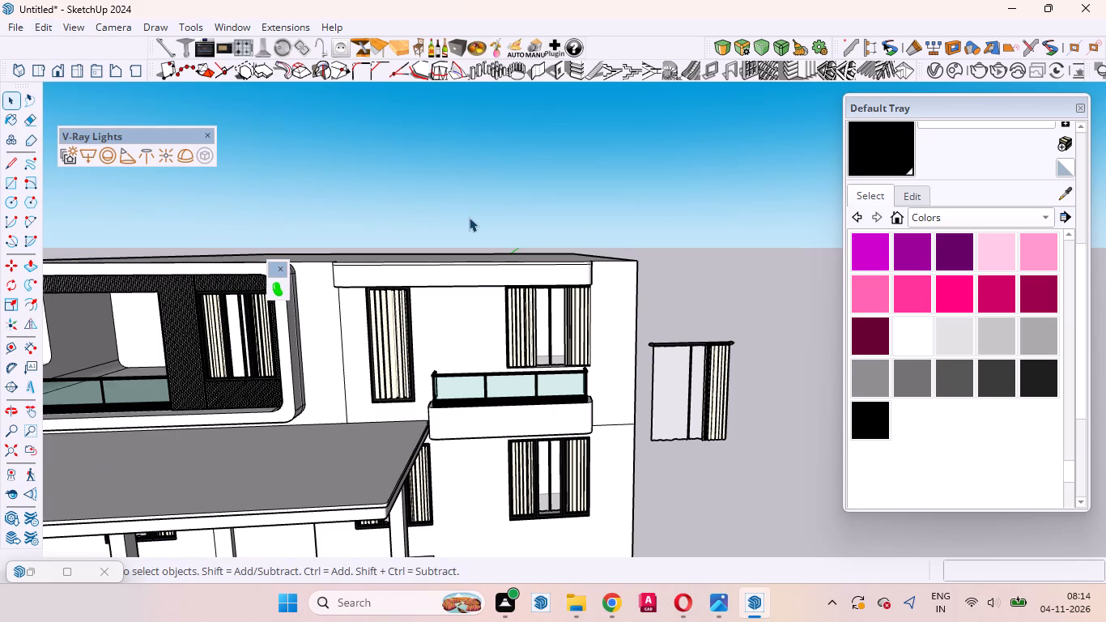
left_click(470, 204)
Examine the curtains in the upper windows and the balcony facade from several angles.
scroll(320, 121, "down", 4)
scroll(493, 276, "up", 9)
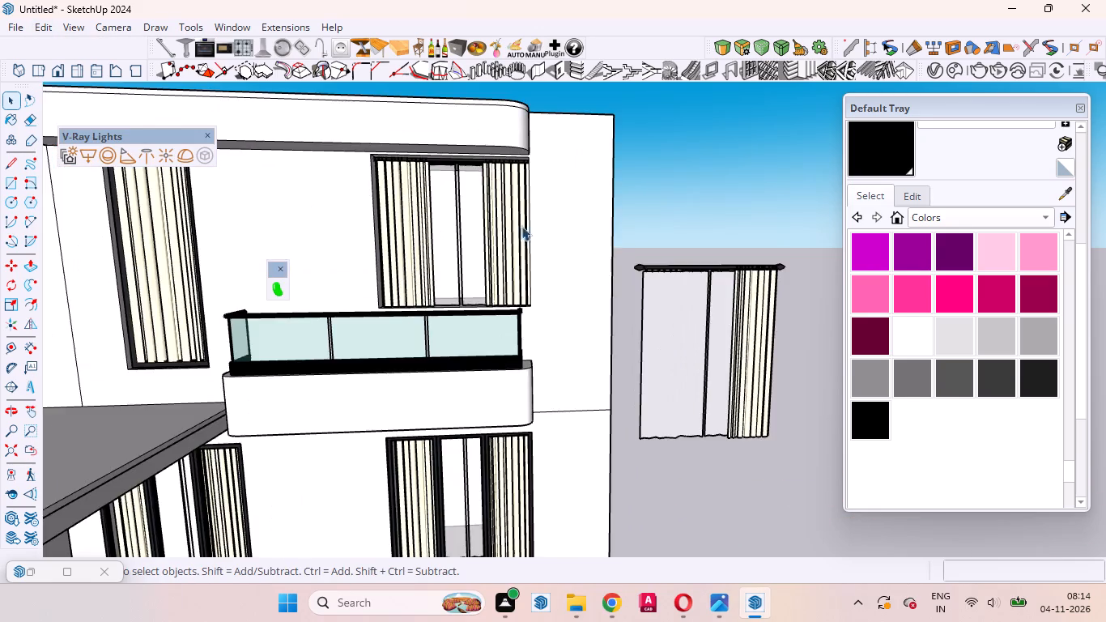
scroll(506, 241, "up", 1)
middle_click_drag(522, 261, 526, 378)
middle_click_drag(511, 370, 432, 250)
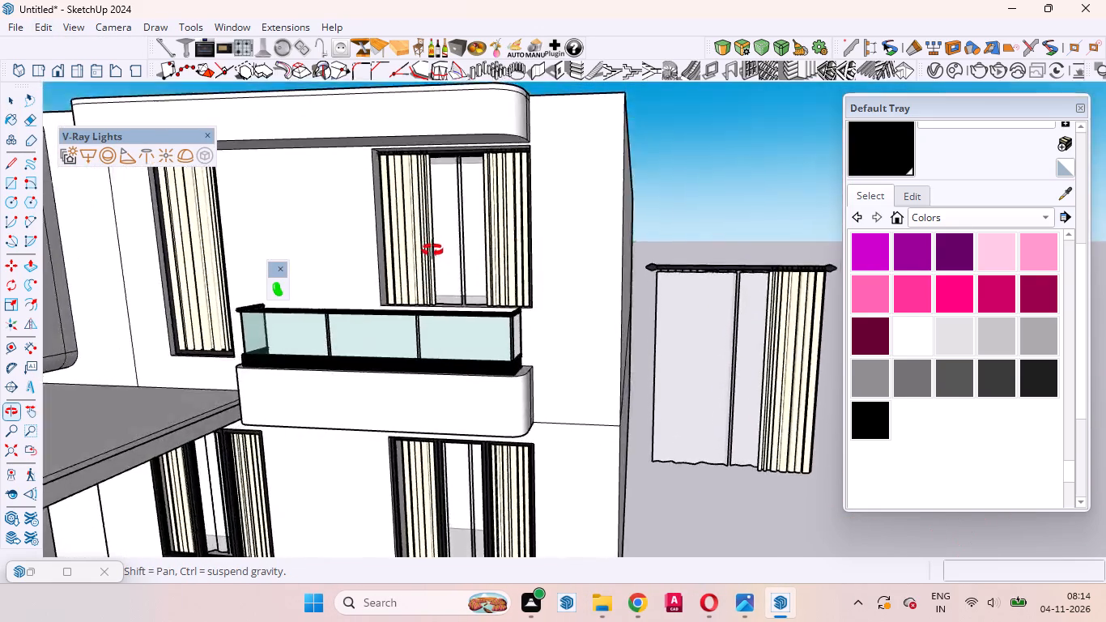
middle_click_drag(432, 250, 596, 266)
middle_click_drag(523, 368, 372, 513)
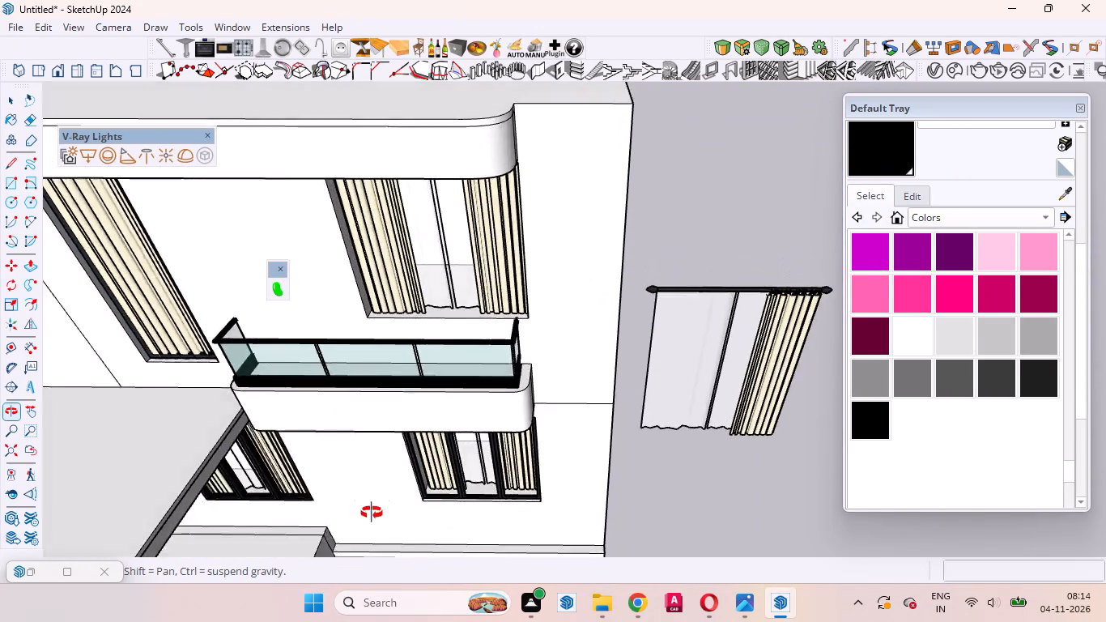
middle_click_drag(372, 513, 291, 384)
middle_click(291, 381)
scroll(303, 356, "up", 1)
scroll(428, 271, "down", 9)
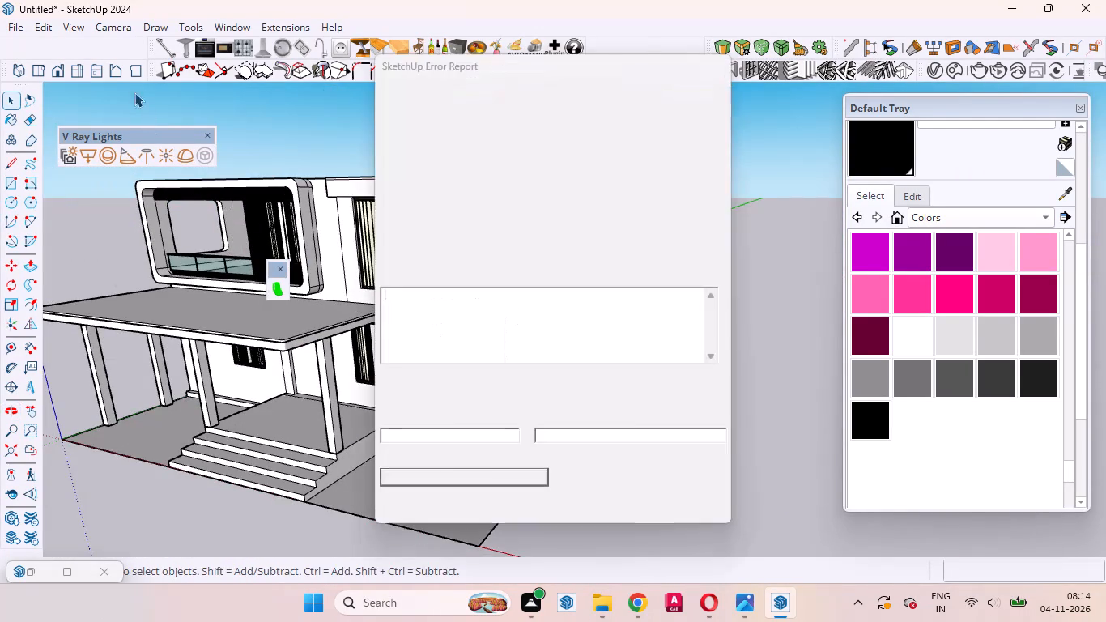
Dismiss the SketchUp error report without sending it.
left_click(632, 478)
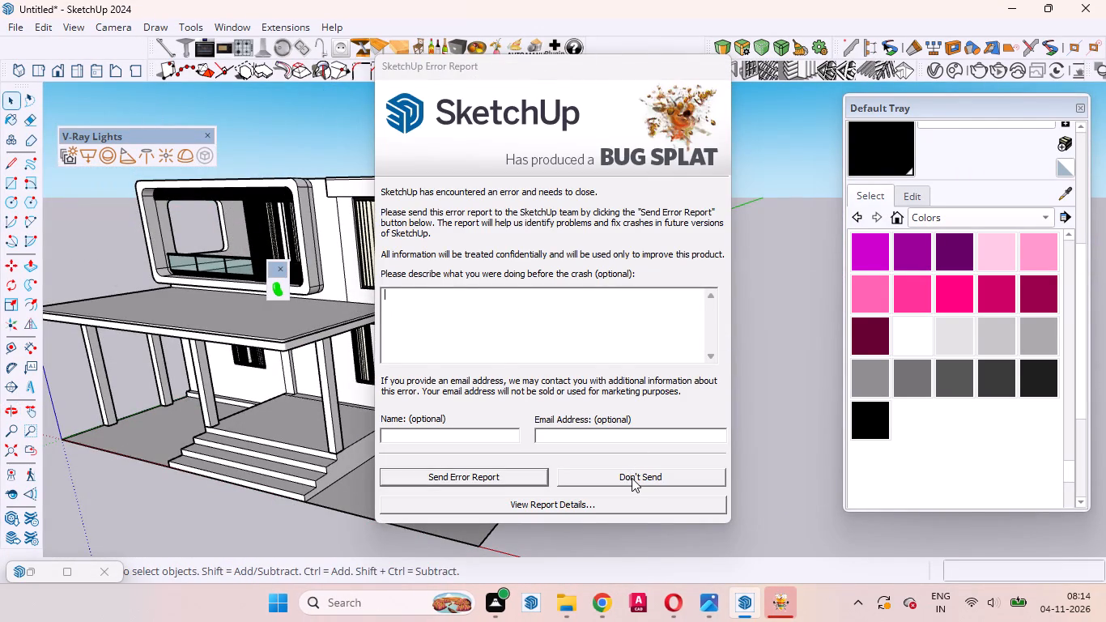
Delete the leftover curtain pieces and rod standing beside the building.
middle_click_drag(570, 294, 657, 330)
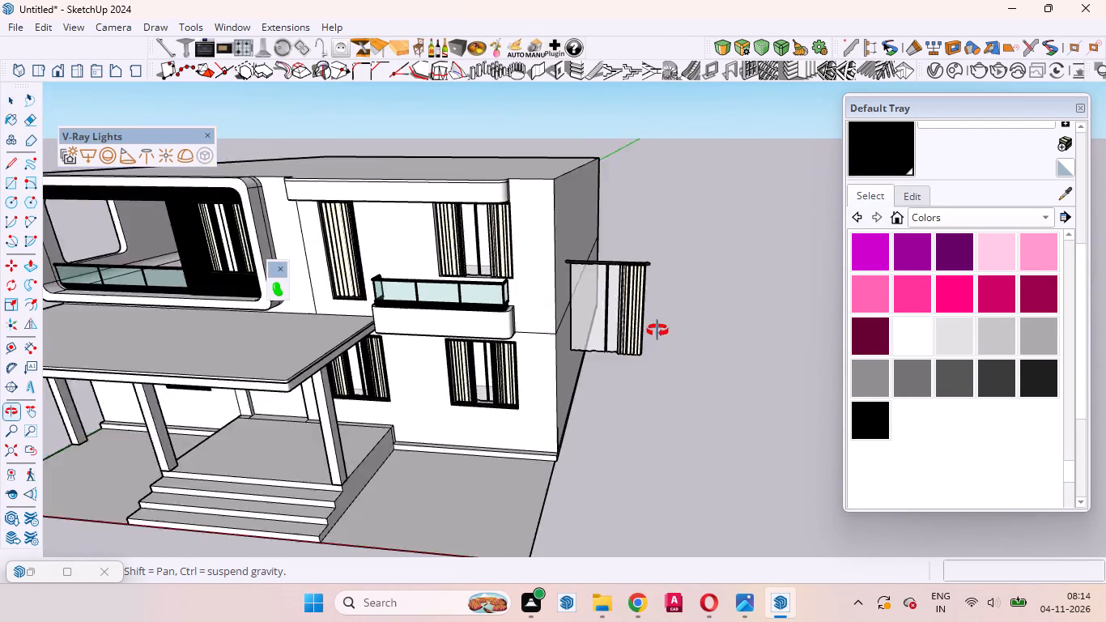
middle_click_drag(657, 330, 703, 338)
scroll(690, 338, "up", 1)
left_click(627, 288)
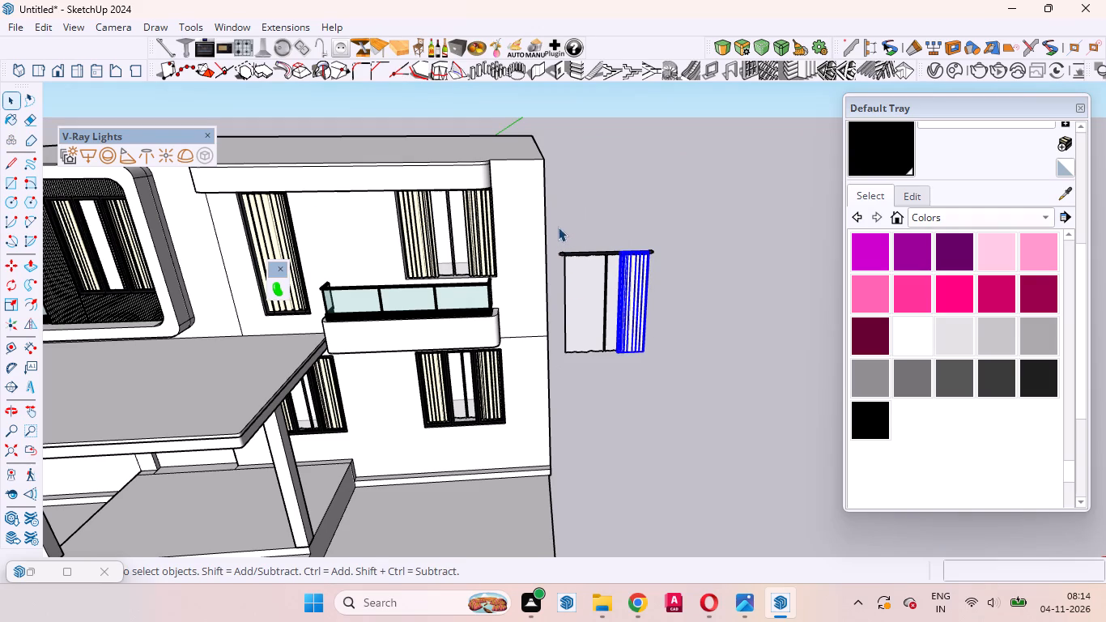
left_click_drag(555, 227, 668, 364)
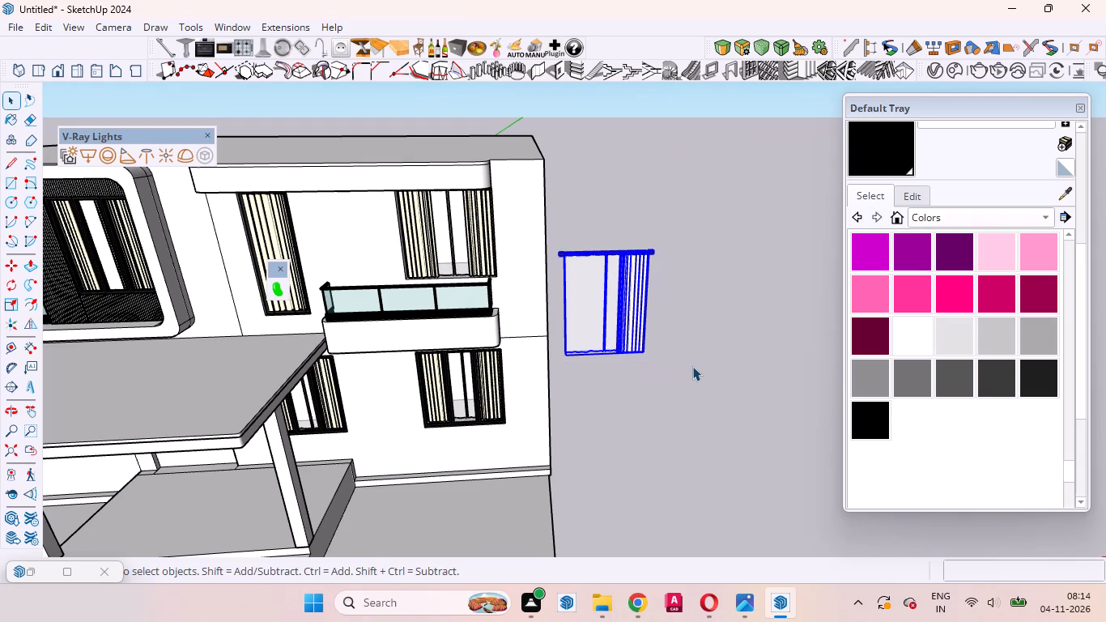
key("Delete")
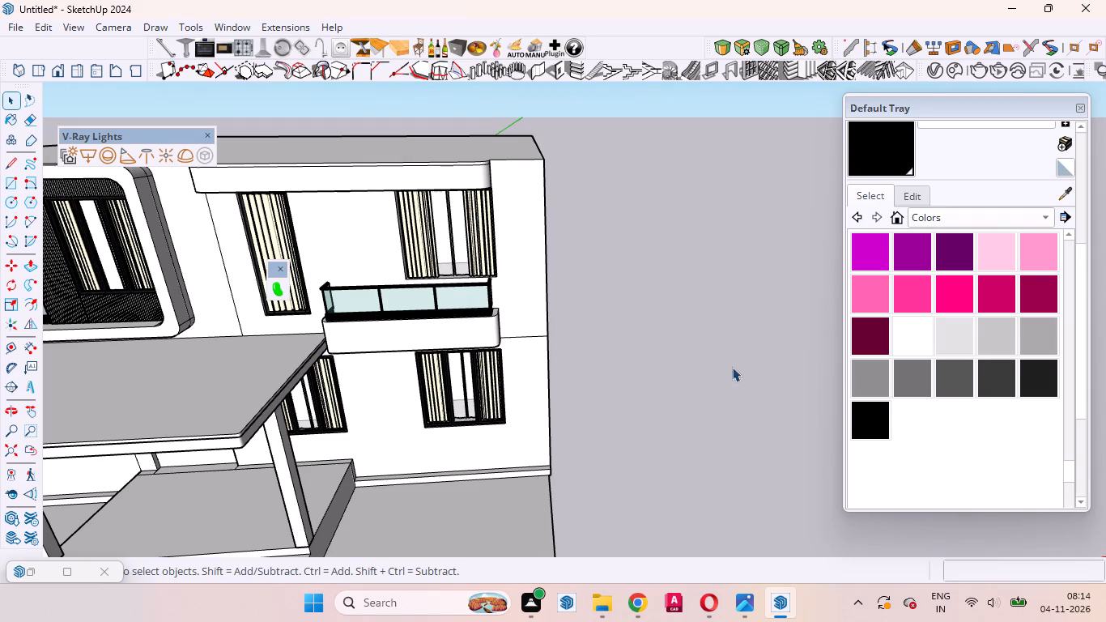
Inside the building group, copy the black window frame below the balcony 10' 4 1/16" up to the balcony window opening's lower-left corner.
scroll(543, 395, "up", 17)
left_click(325, 471)
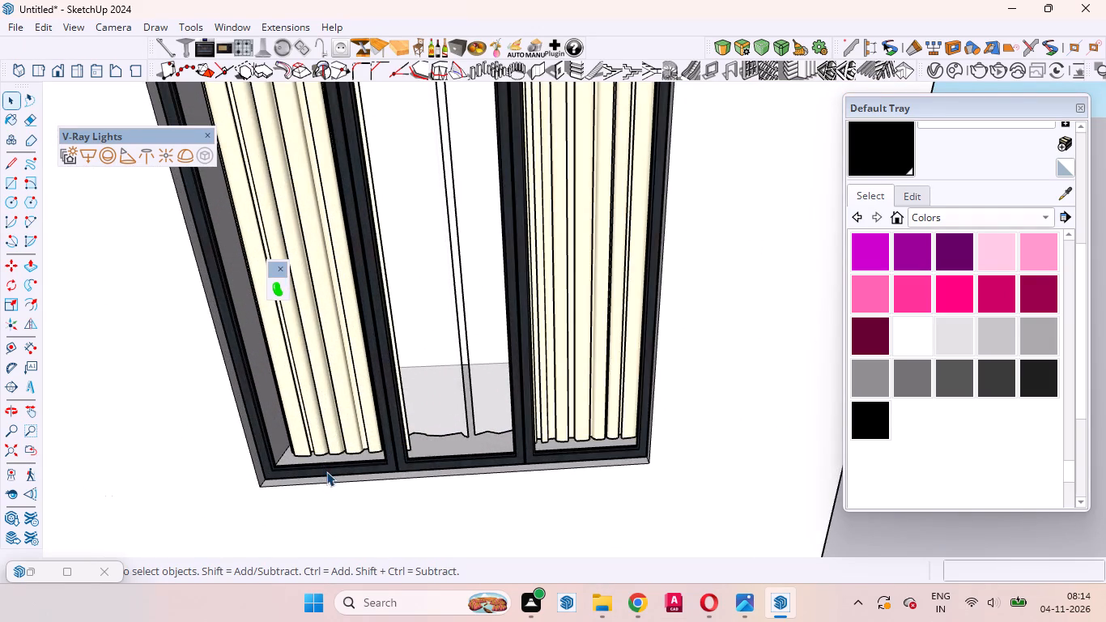
scroll(340, 475, "down", 12)
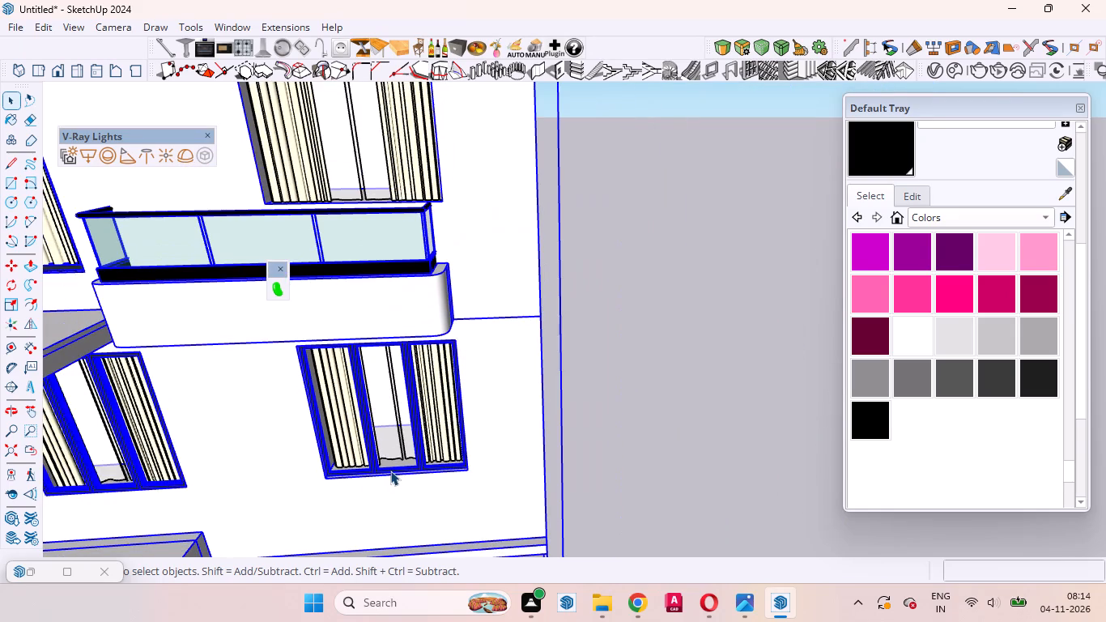
double_click(390, 471)
left_click(372, 470)
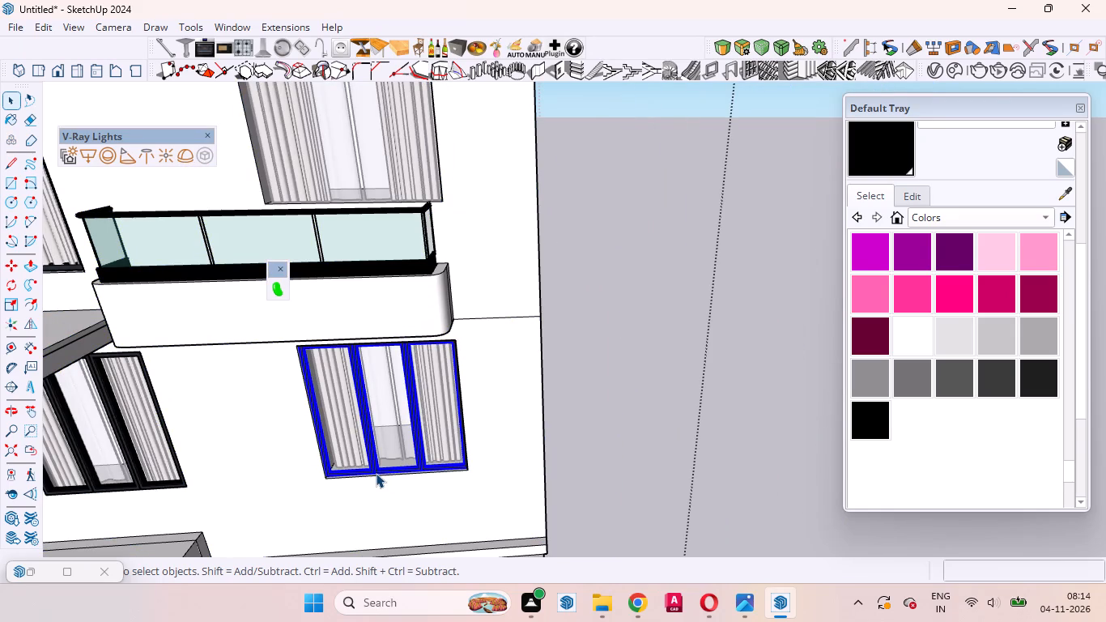
key("m")
scroll(355, 471, "up", 10)
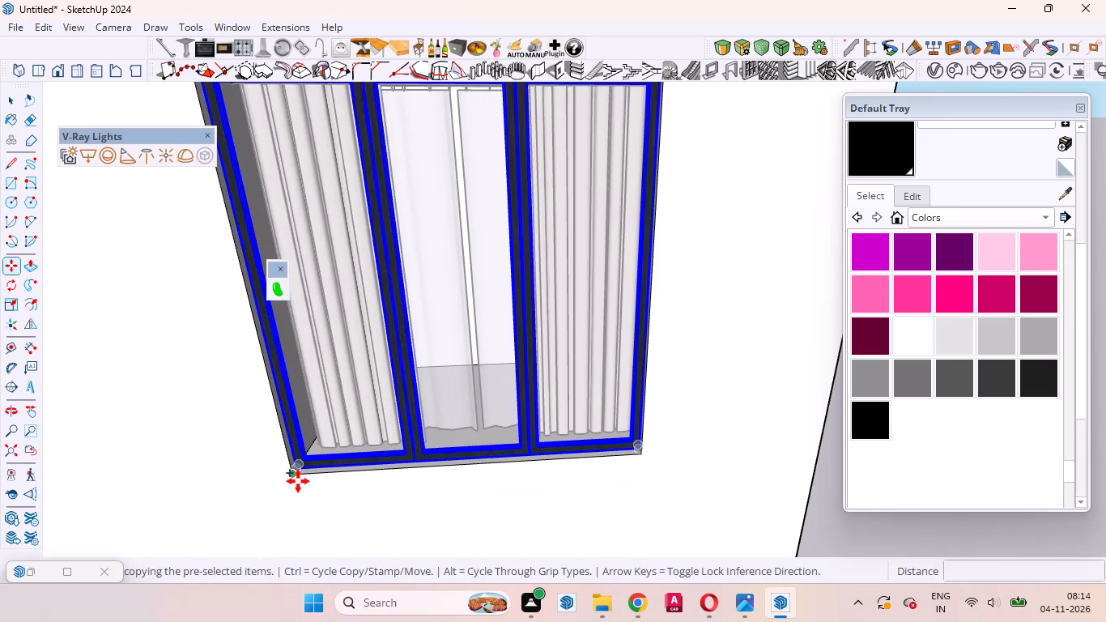
left_click(292, 475)
scroll(274, 380, "down", 14)
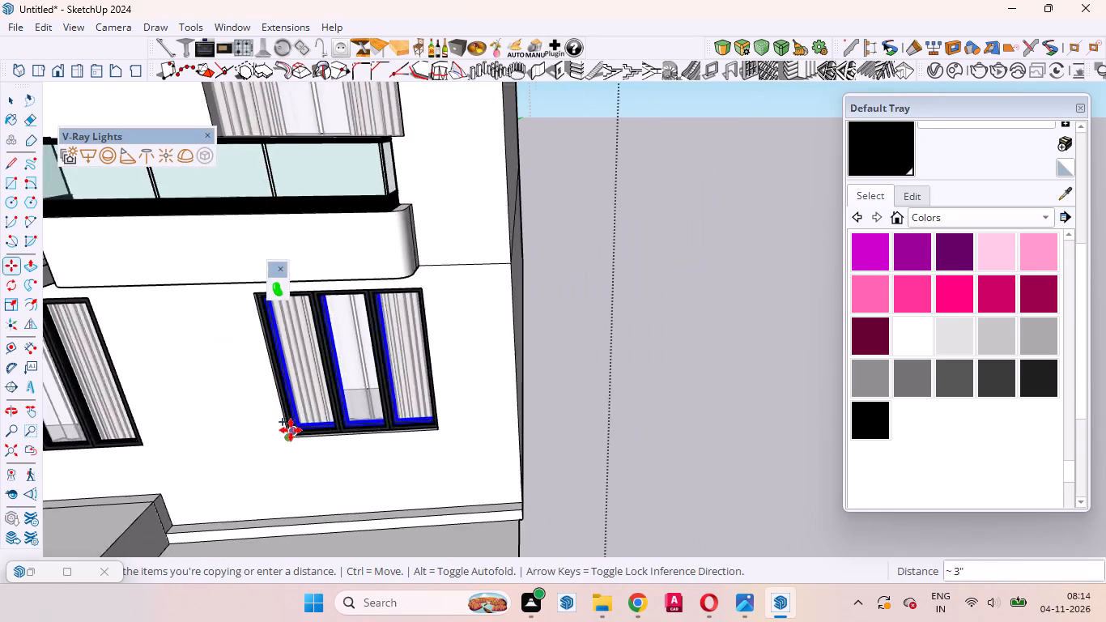
scroll(291, 430, "down", 9)
scroll(276, 356, "up", 20)
scroll(276, 356, "up", 5)
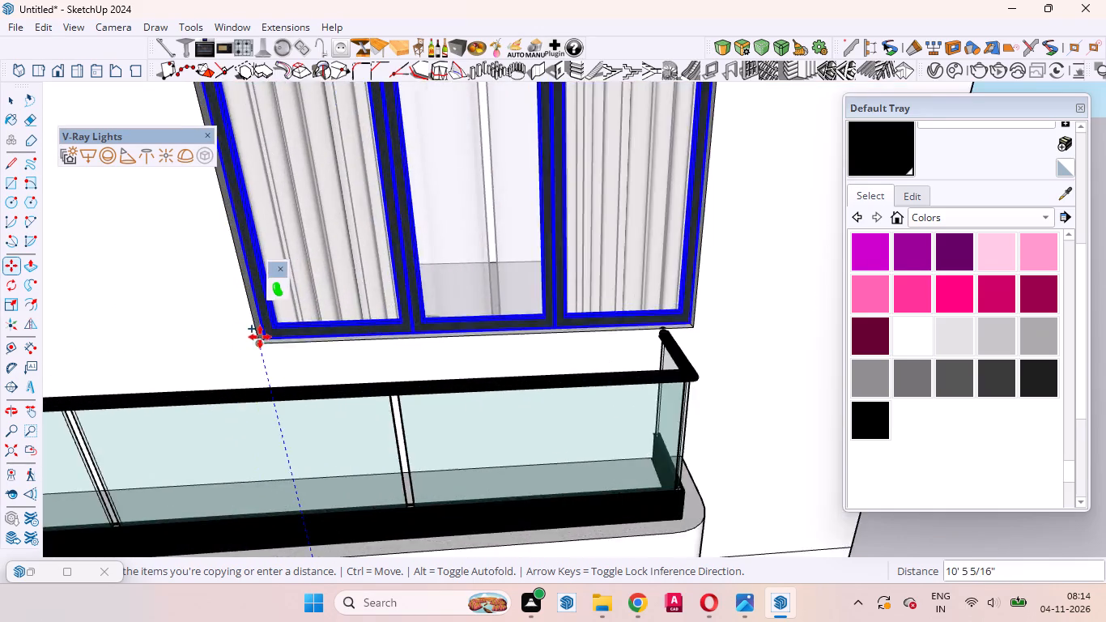
scroll(260, 337, "up", 3)
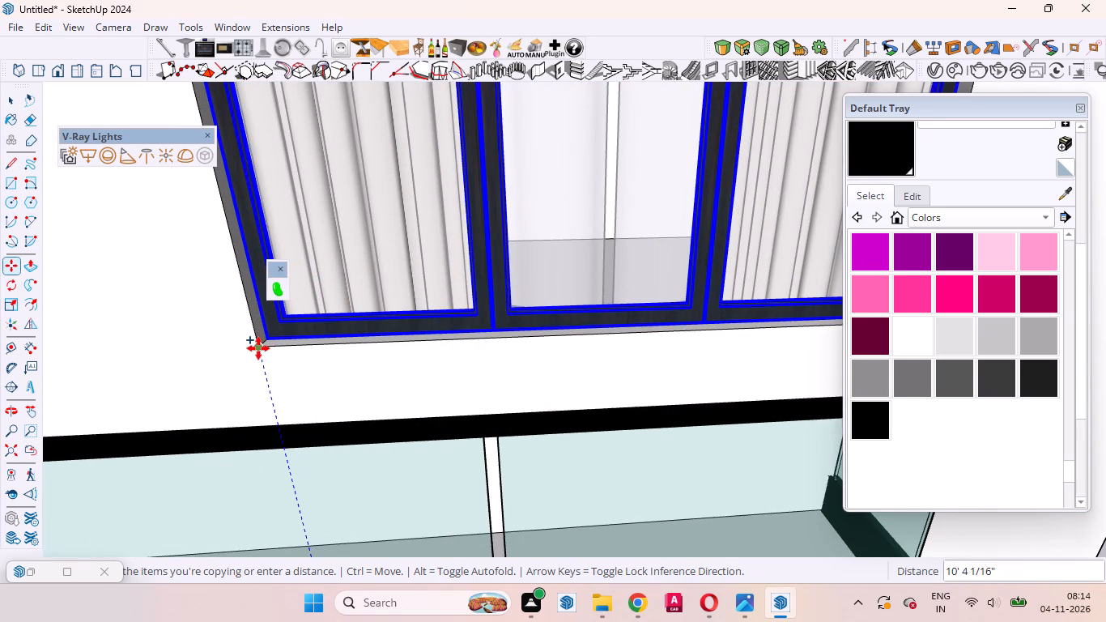
left_click(258, 348)
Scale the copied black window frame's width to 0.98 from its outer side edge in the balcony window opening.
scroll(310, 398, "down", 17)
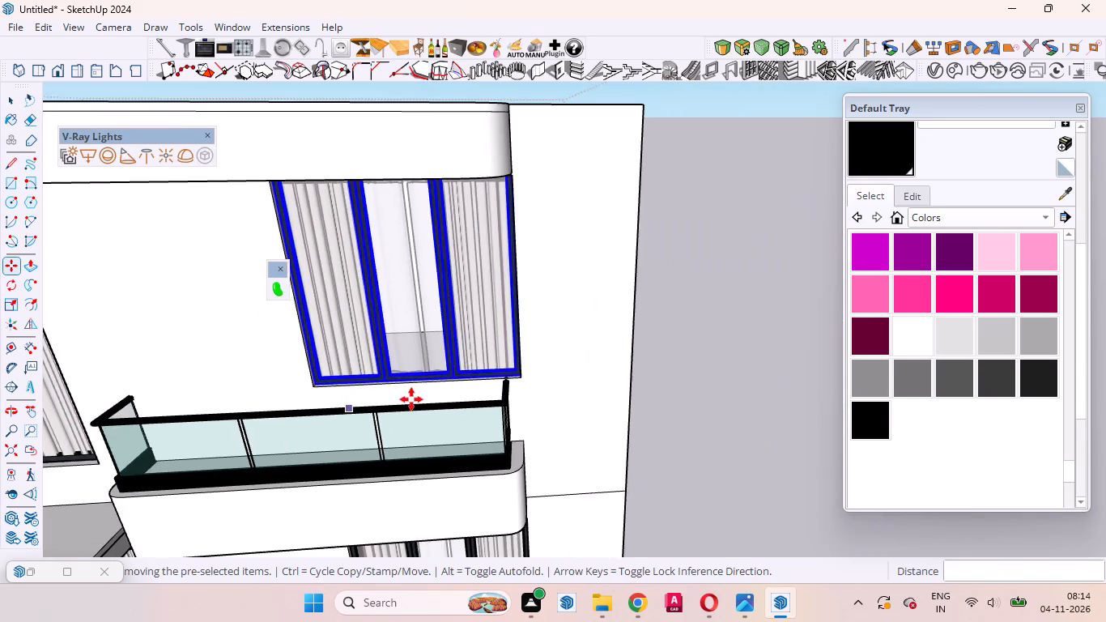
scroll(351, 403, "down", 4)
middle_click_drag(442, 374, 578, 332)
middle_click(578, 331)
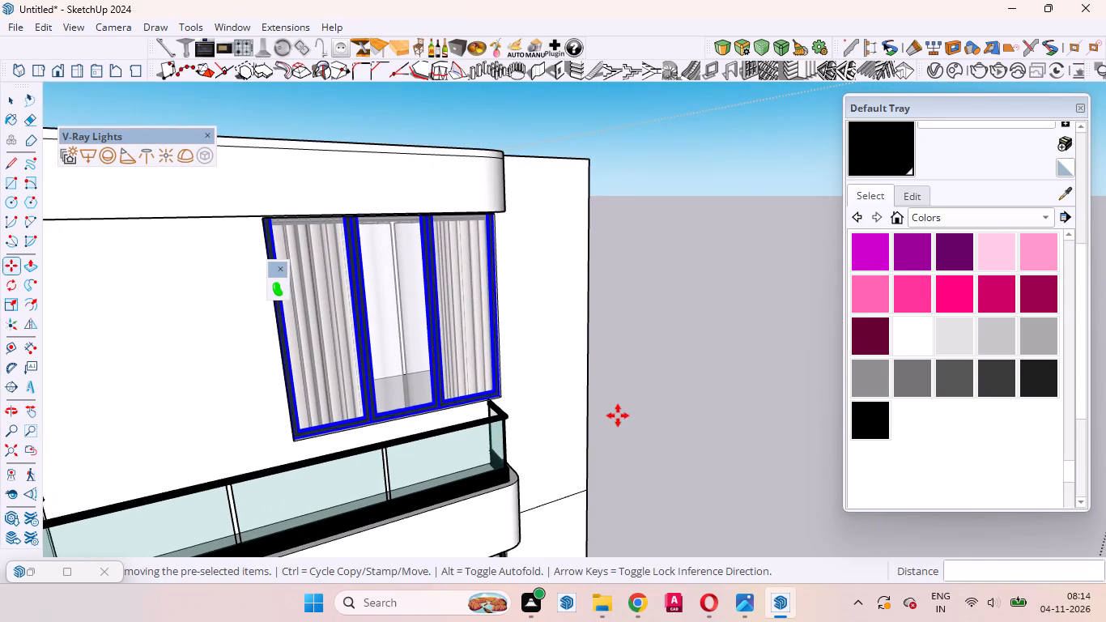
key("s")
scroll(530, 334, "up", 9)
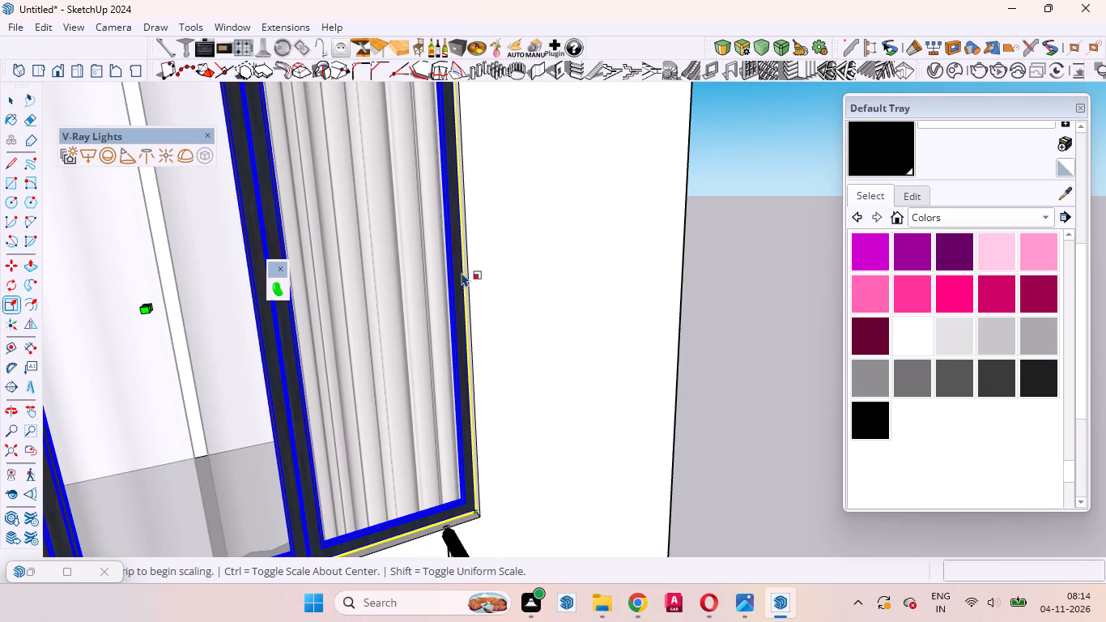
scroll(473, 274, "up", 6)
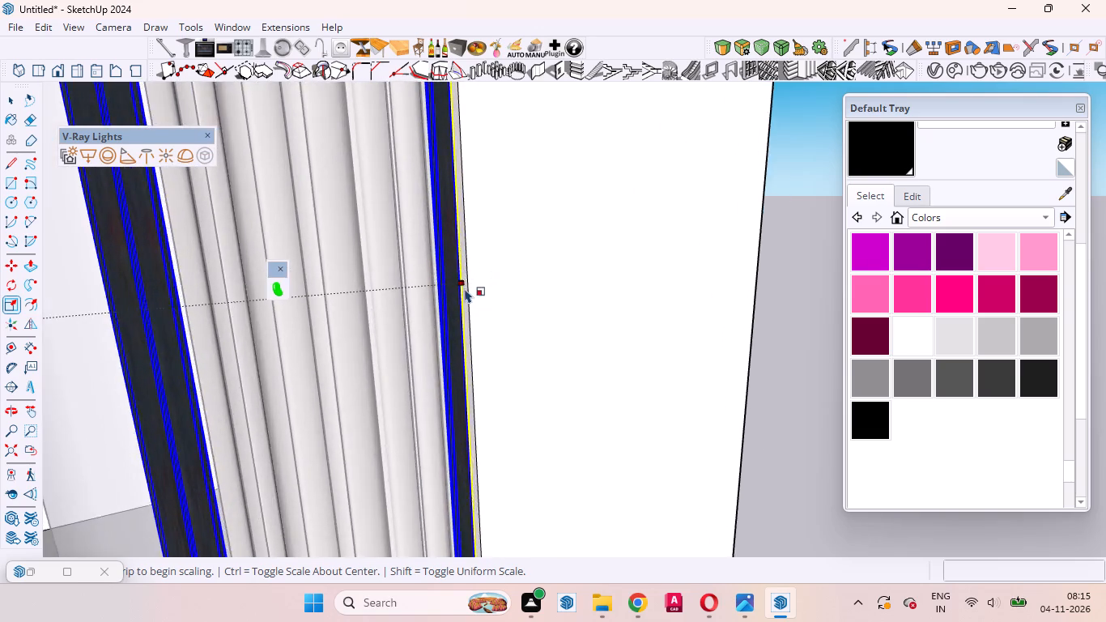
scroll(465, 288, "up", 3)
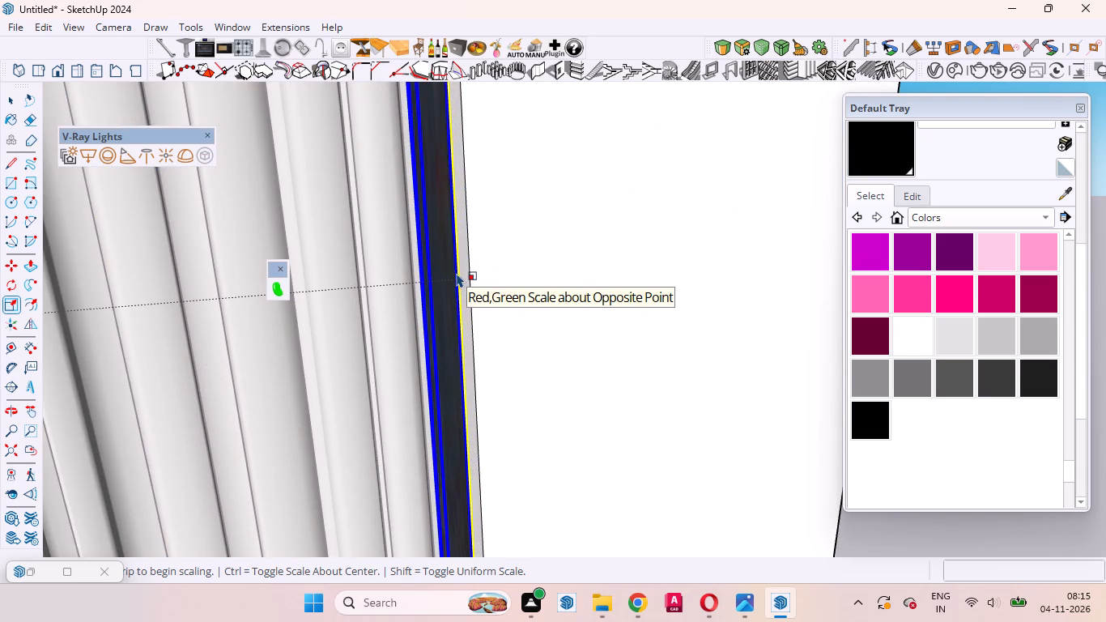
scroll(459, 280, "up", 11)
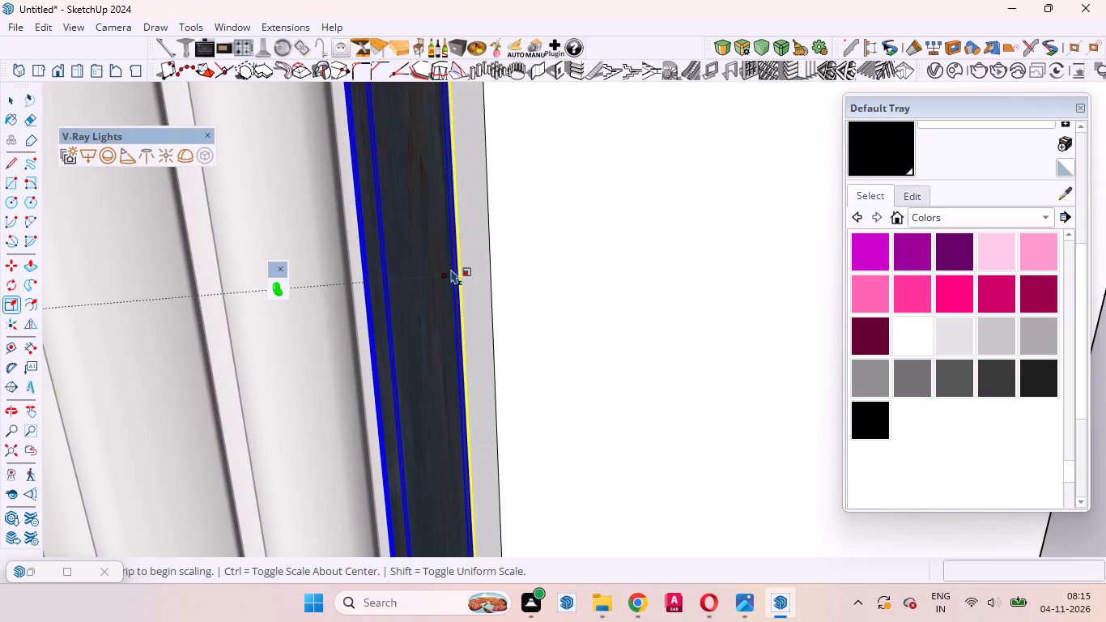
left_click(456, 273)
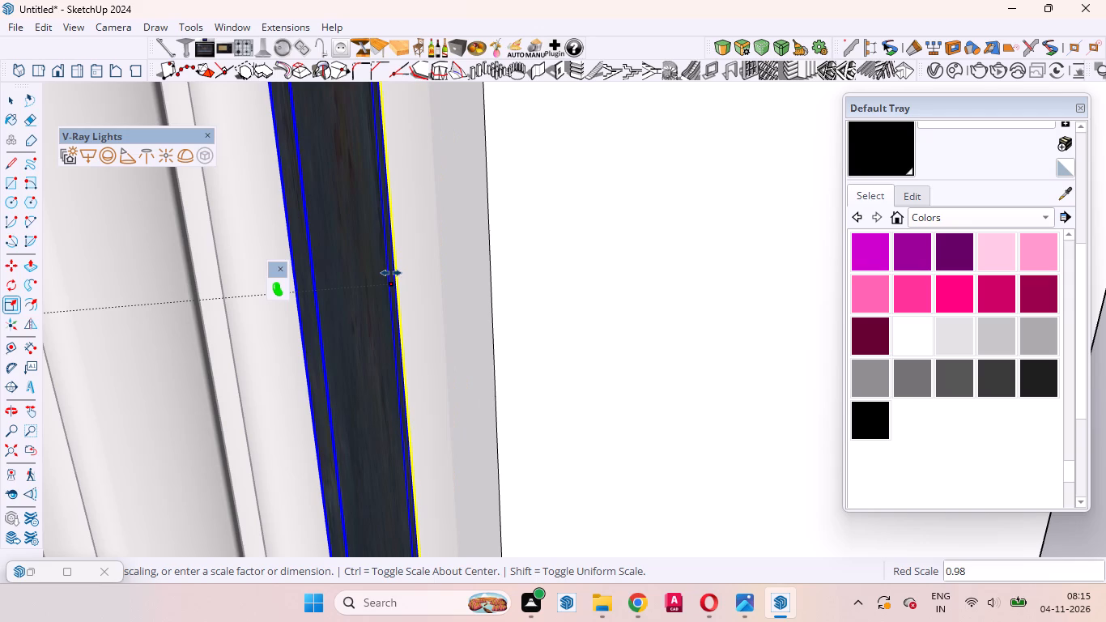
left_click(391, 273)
Scale the copied frame's height down so its top edge meets the top of the balcony window opening.
scroll(498, 259, "down", 20)
scroll(498, 259, "down", 10)
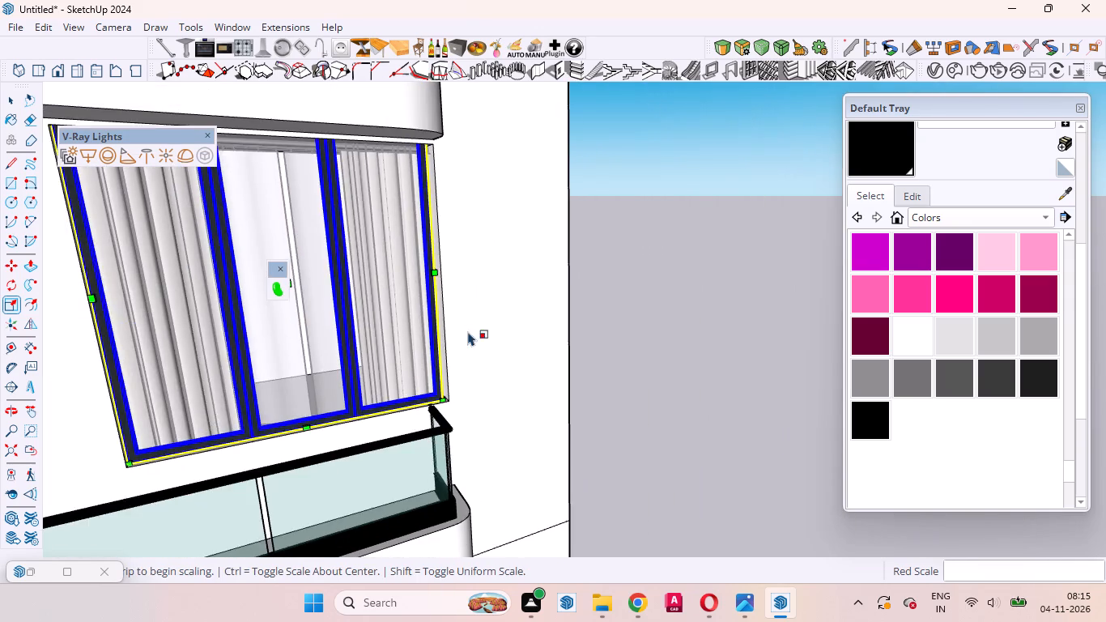
middle_click_drag(462, 347, 395, 219)
middle_click(395, 219)
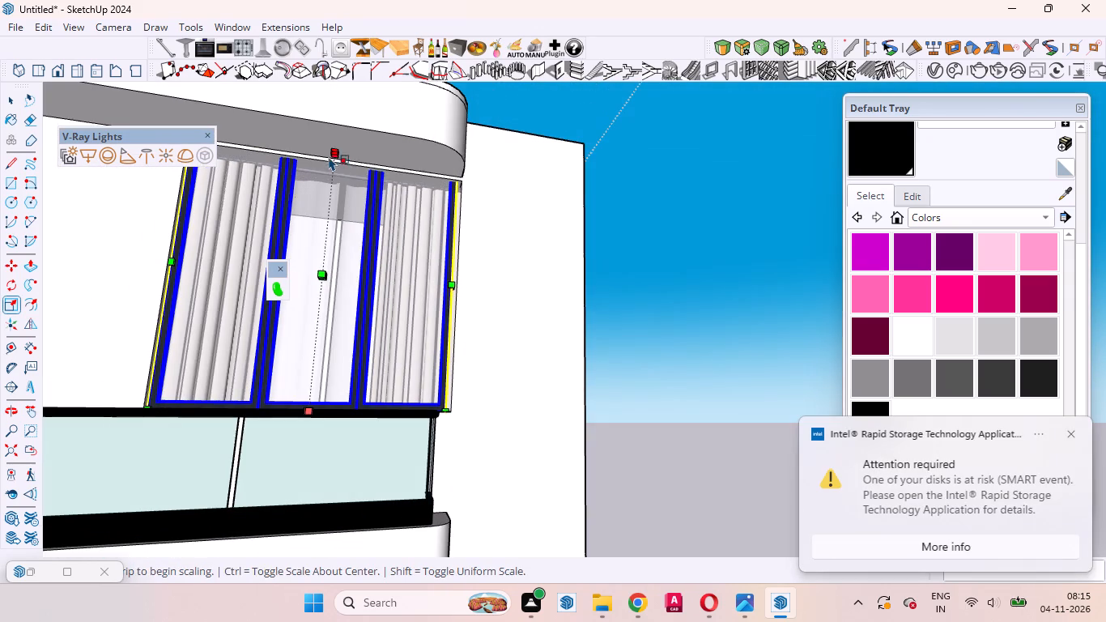
scroll(338, 152, "up", 6)
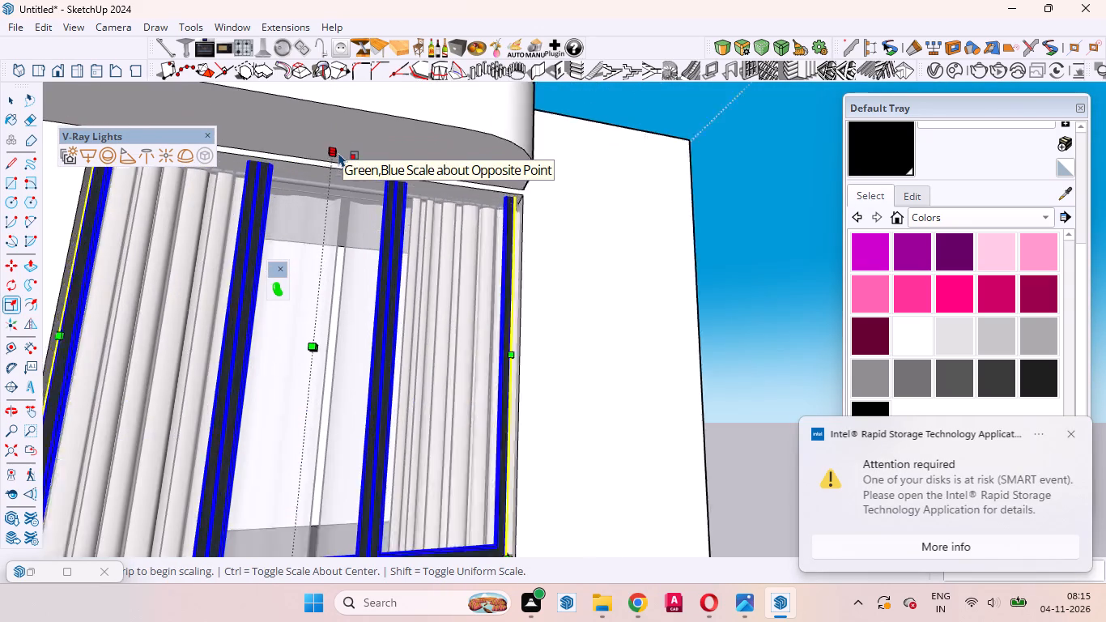
middle_click_drag(338, 178, 236, 188)
scroll(236, 186, "up", 1)
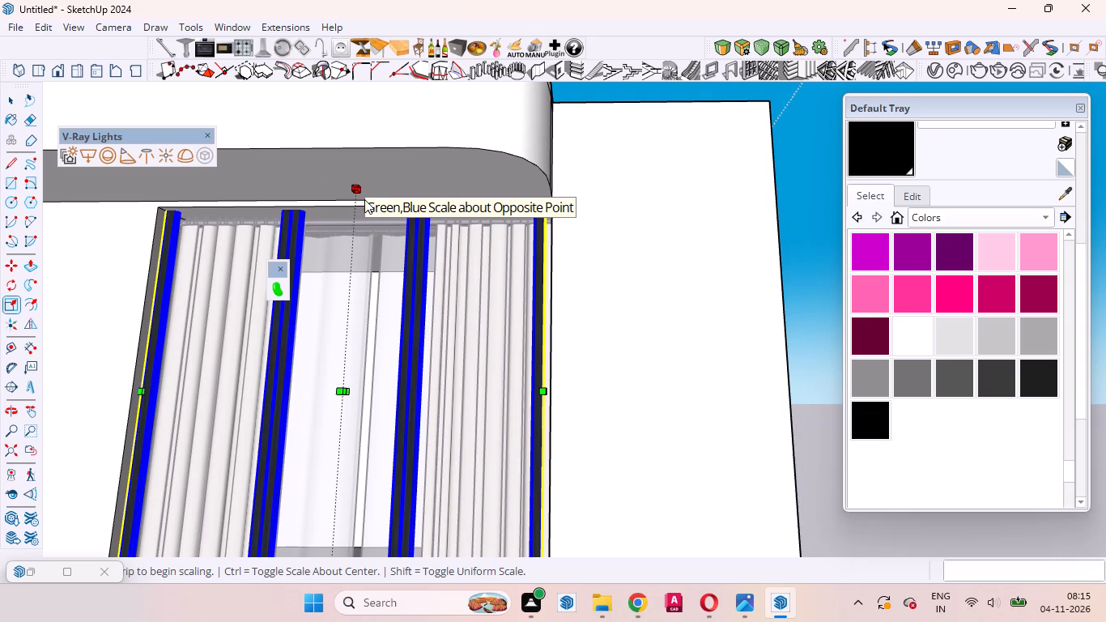
scroll(364, 199, "up", 18)
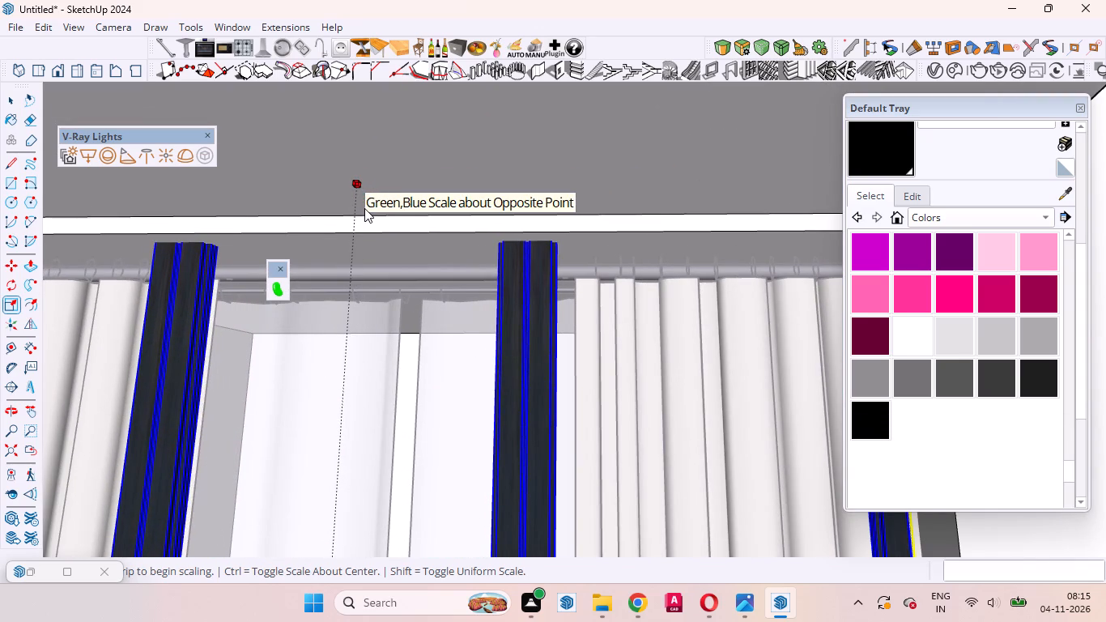
scroll(357, 172, "up", 10)
left_click(363, 198)
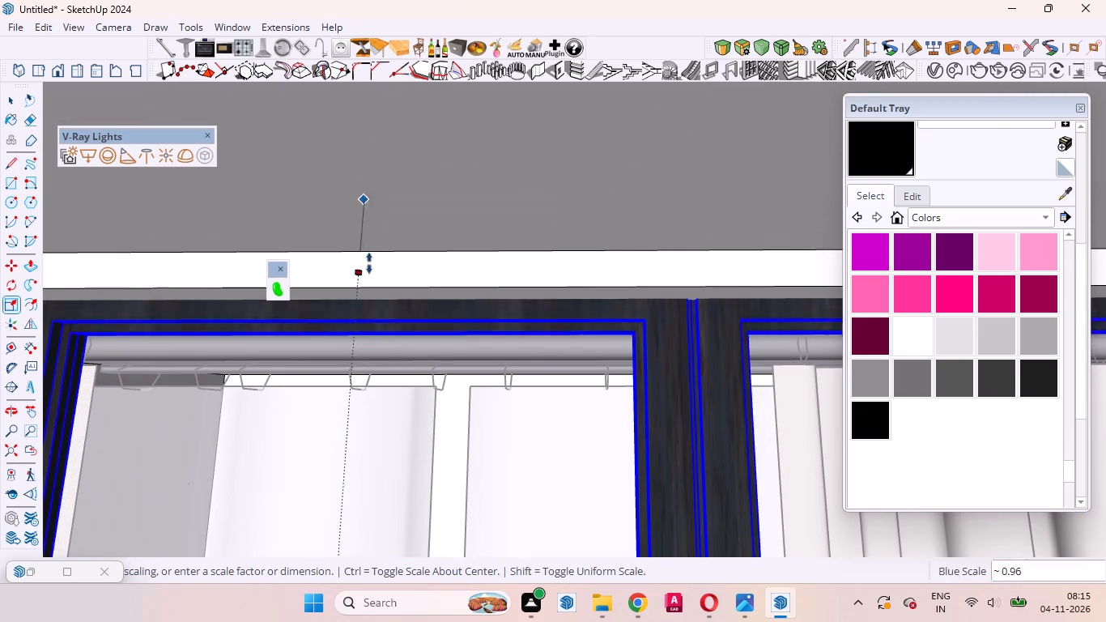
left_click(370, 296)
Widen the copied frame to about 1.02 so its side edge meets the opening's side, and deselect it.
scroll(388, 326, "down", 5)
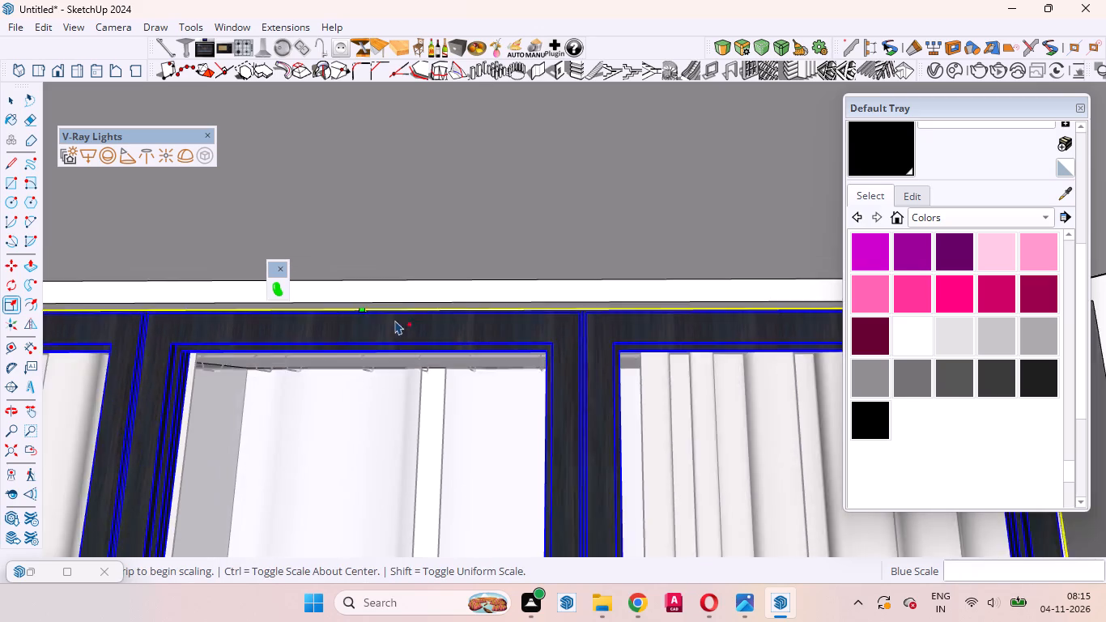
scroll(395, 320, "down", 6)
scroll(399, 309, "up", 1)
scroll(398, 311, "down", 15)
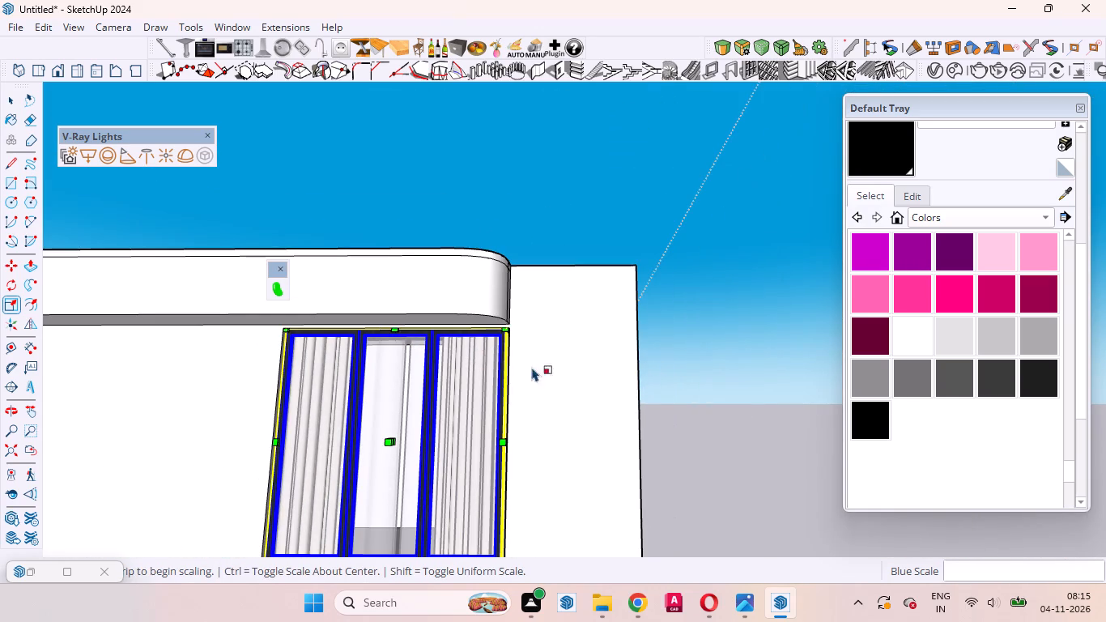
scroll(491, 347, "down", 1)
scroll(491, 347, "up", 13)
middle_click_drag(559, 377, 683, 424)
scroll(613, 397, "down", 5)
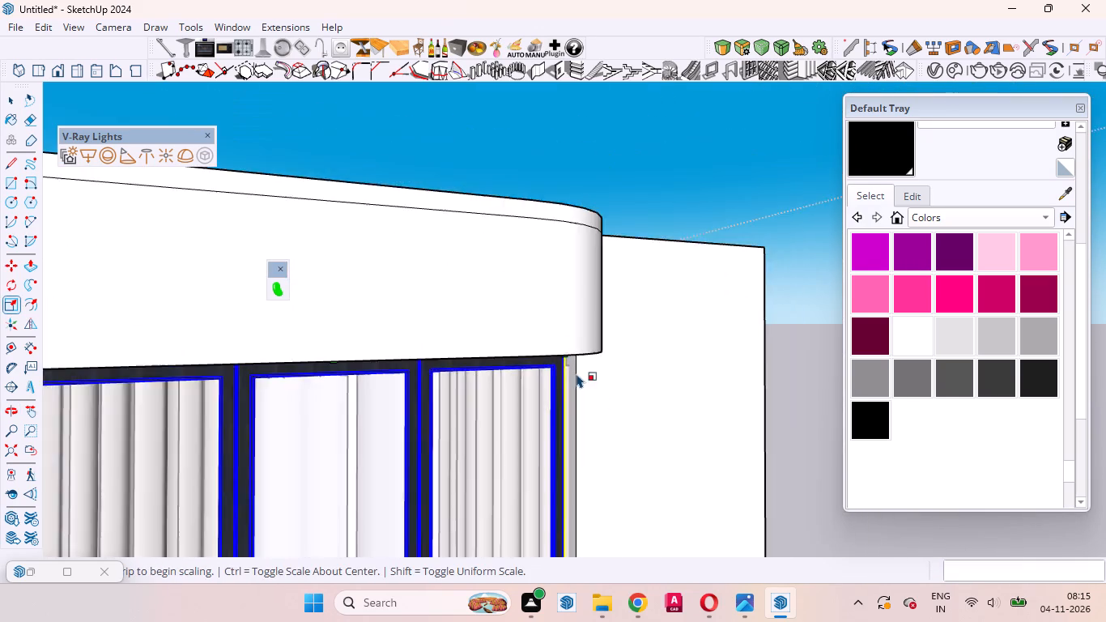
scroll(576, 373, "down", 6)
scroll(580, 493, "up", 11)
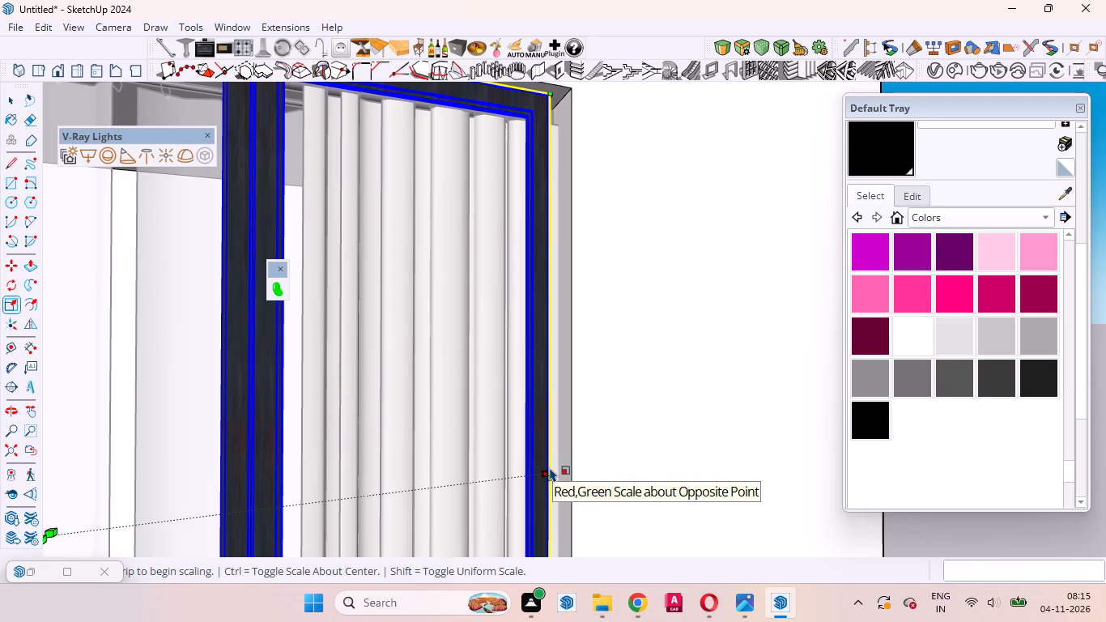
left_click(551, 468)
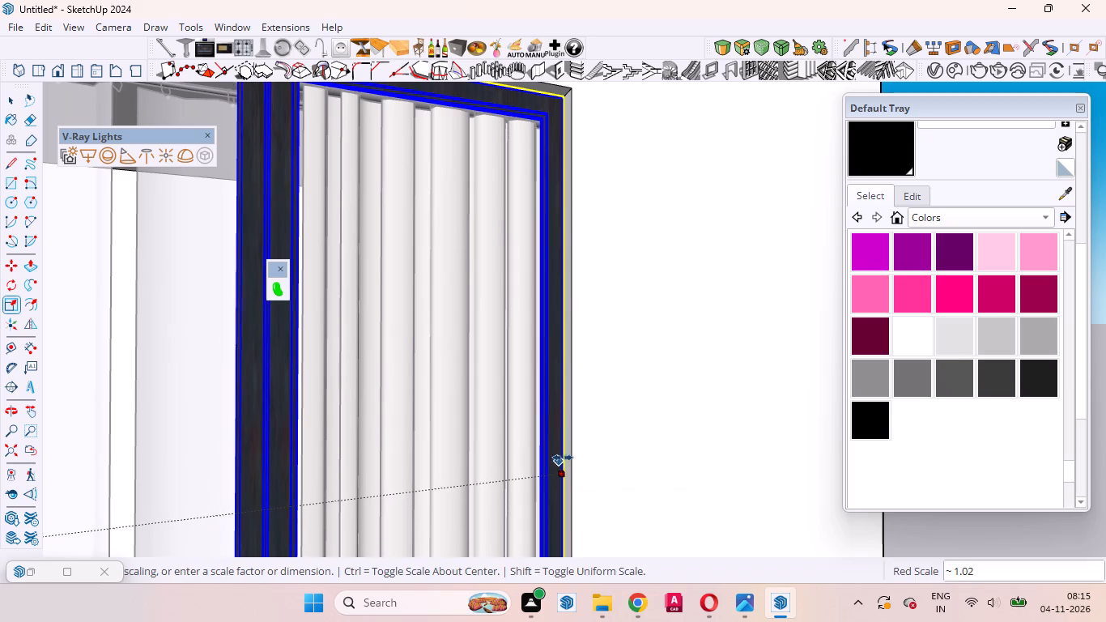
left_click(568, 448)
key("space")
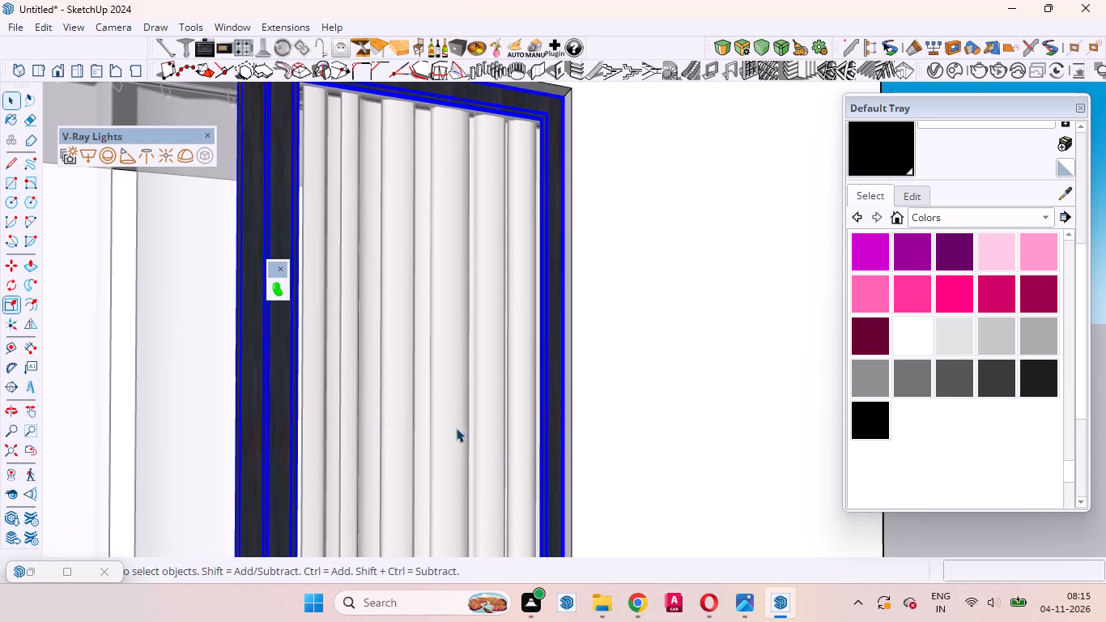
scroll(445, 414, "down", 20)
scroll(445, 414, "down", 2)
scroll(617, 436, "down", 1)
left_click(620, 437)
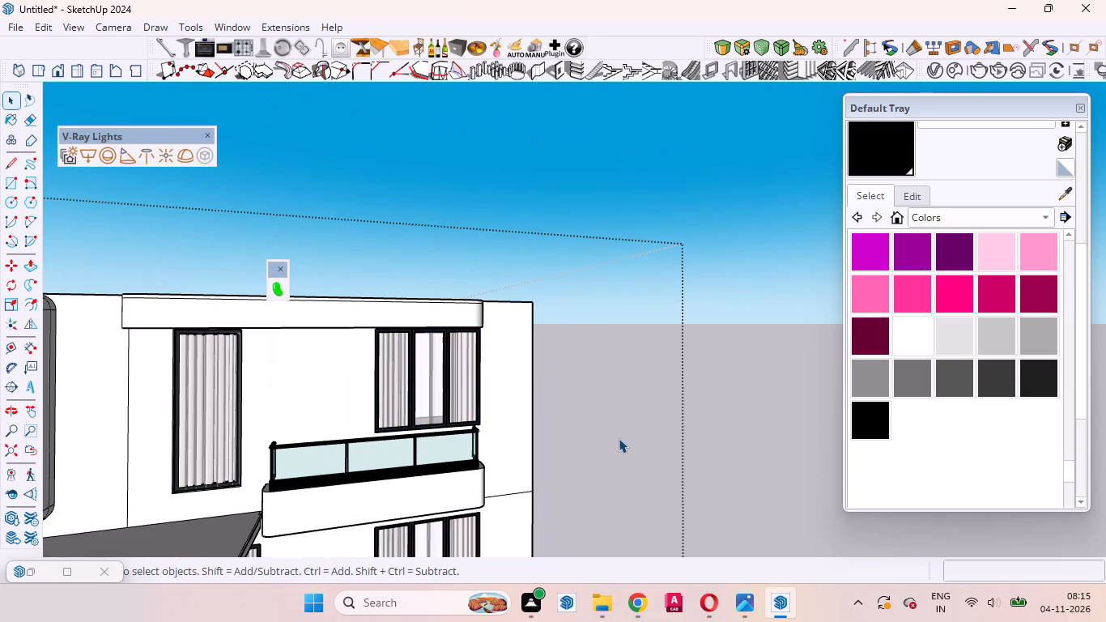
left_click(619, 439)
Stretch the balcony's glass railing lengthwise to about 1.02 toward the balcony slab's rounded outer end, and deselect it.
scroll(504, 377, "down", 6)
middle_click_drag(502, 390, 211, 466)
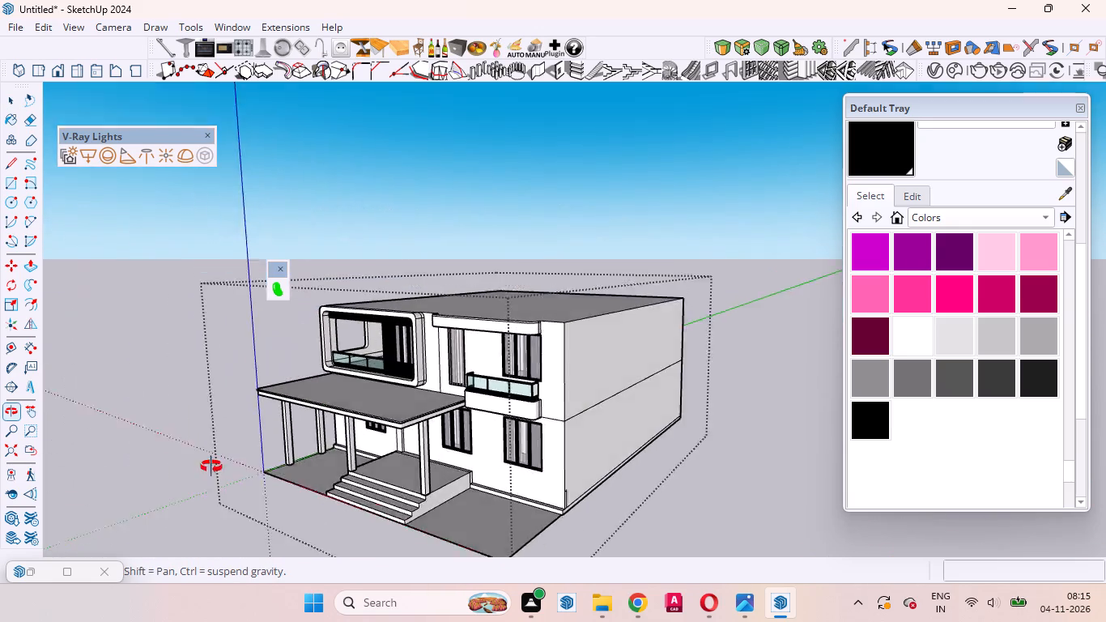
middle_click_drag(211, 466, 211, 473)
scroll(455, 388, "up", 20)
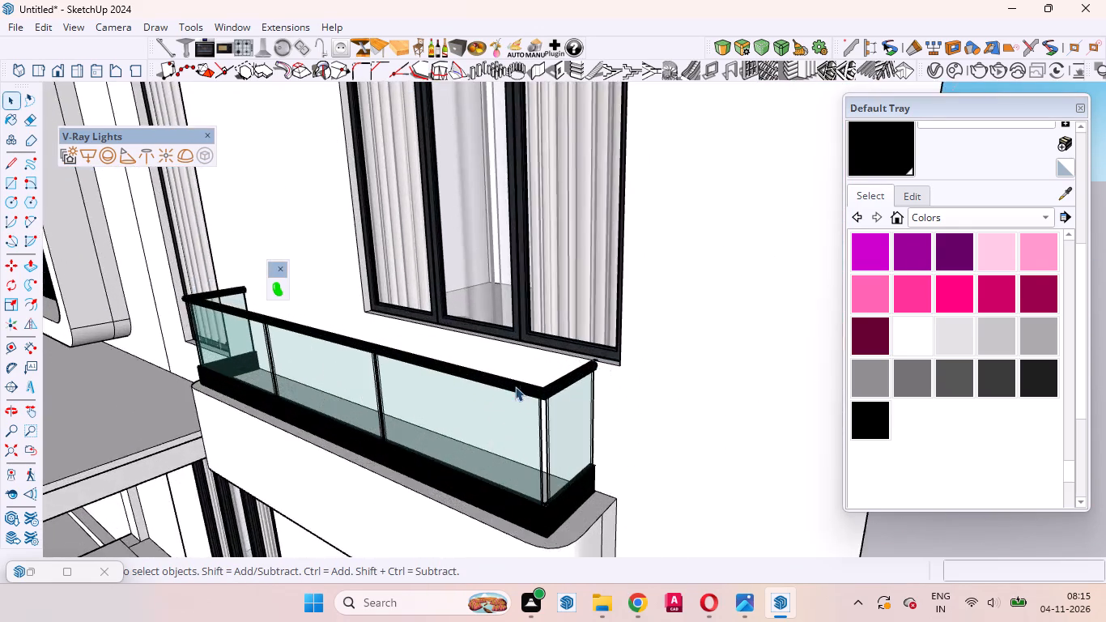
scroll(515, 386, "up", 1)
middle_click_drag(516, 392, 691, 437)
scroll(526, 369, "down", 15)
scroll(593, 369, "up", 4)
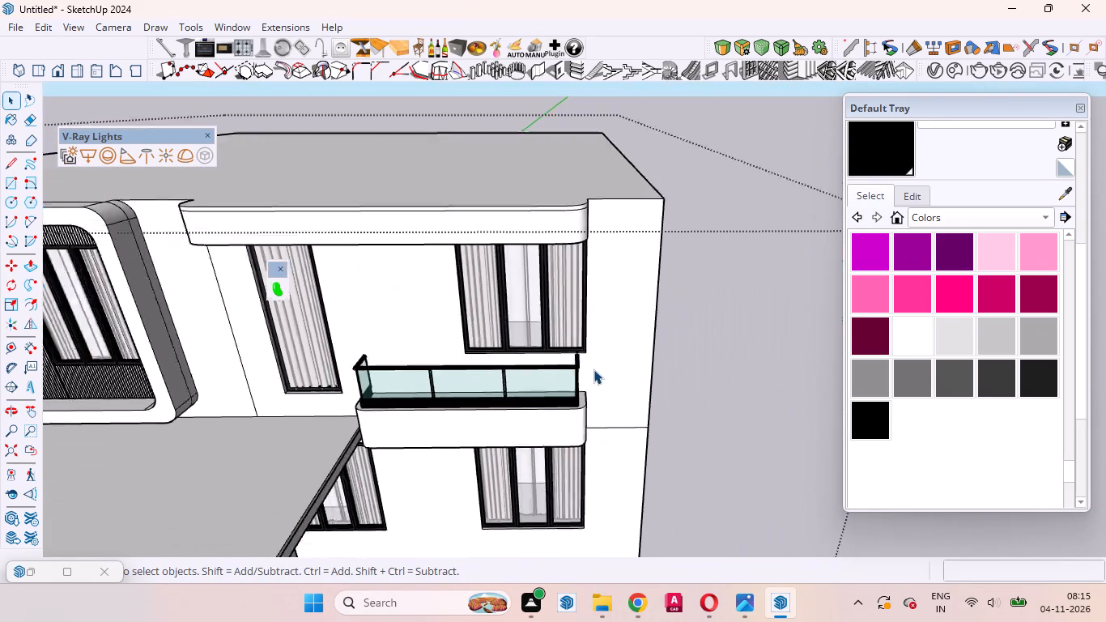
scroll(593, 369, "up", 2)
middle_click_drag(581, 412, 244, 448)
scroll(483, 394, "up", 10)
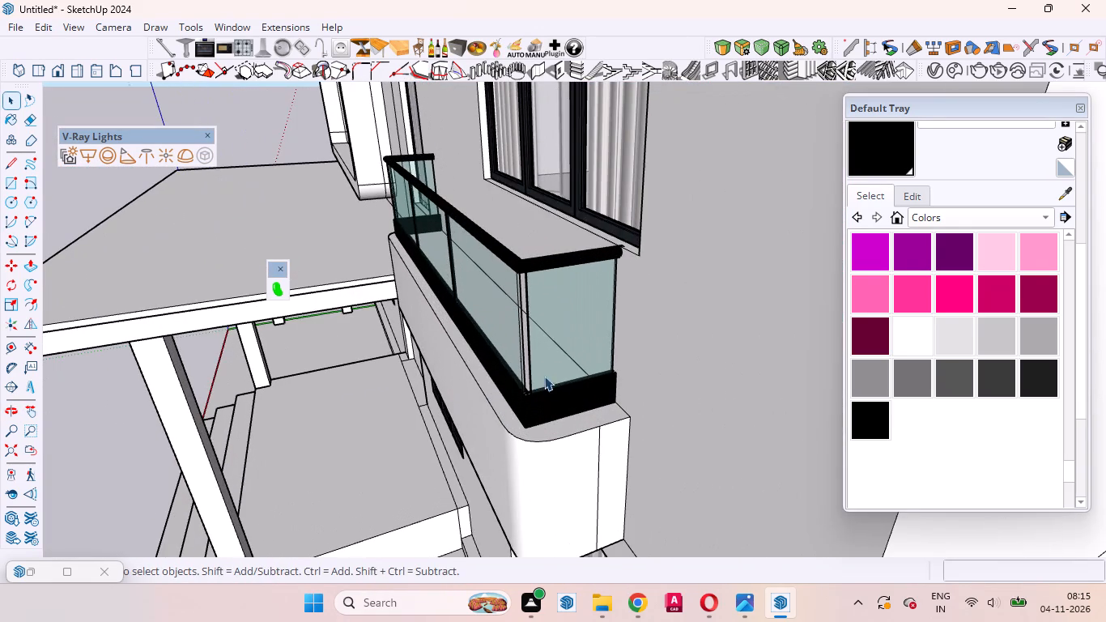
left_click(568, 383)
key("s")
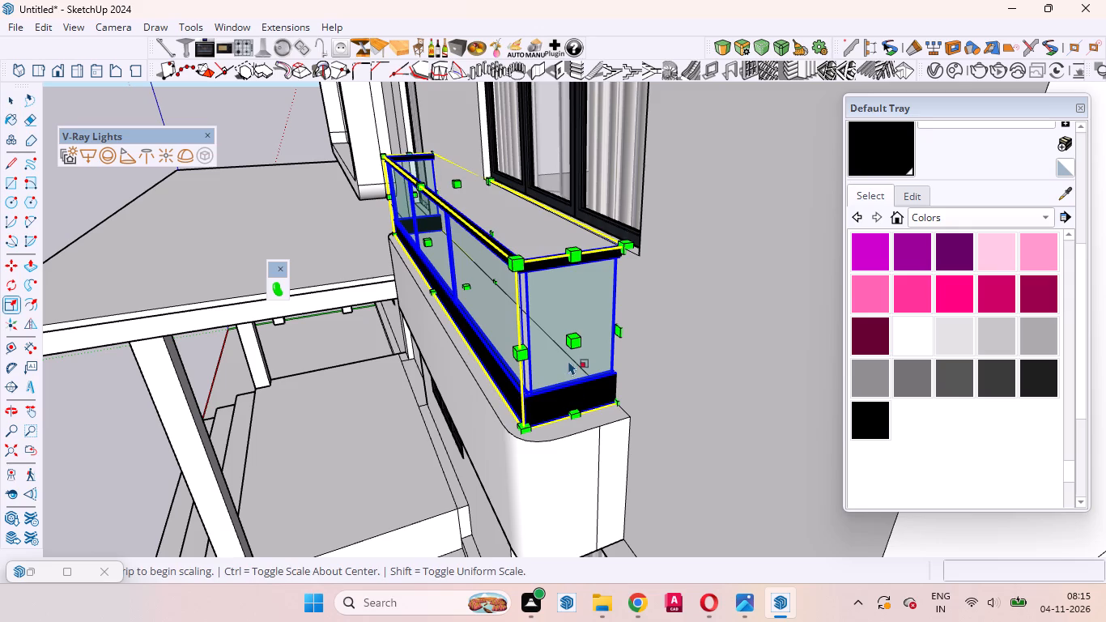
left_click(572, 343)
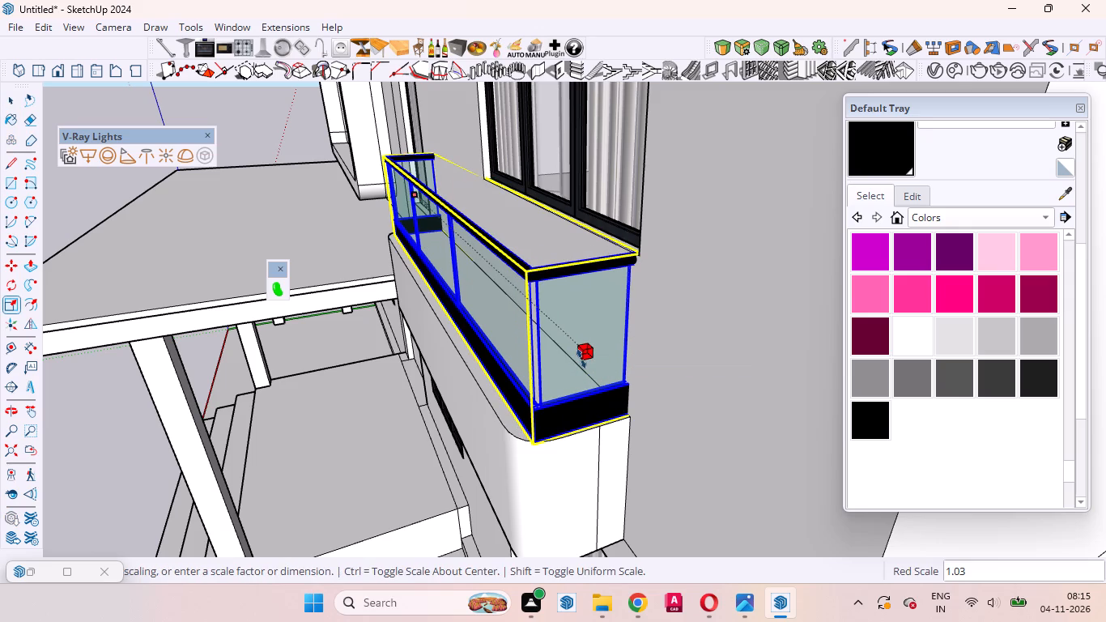
left_click(530, 437)
scroll(532, 438, "up", 9)
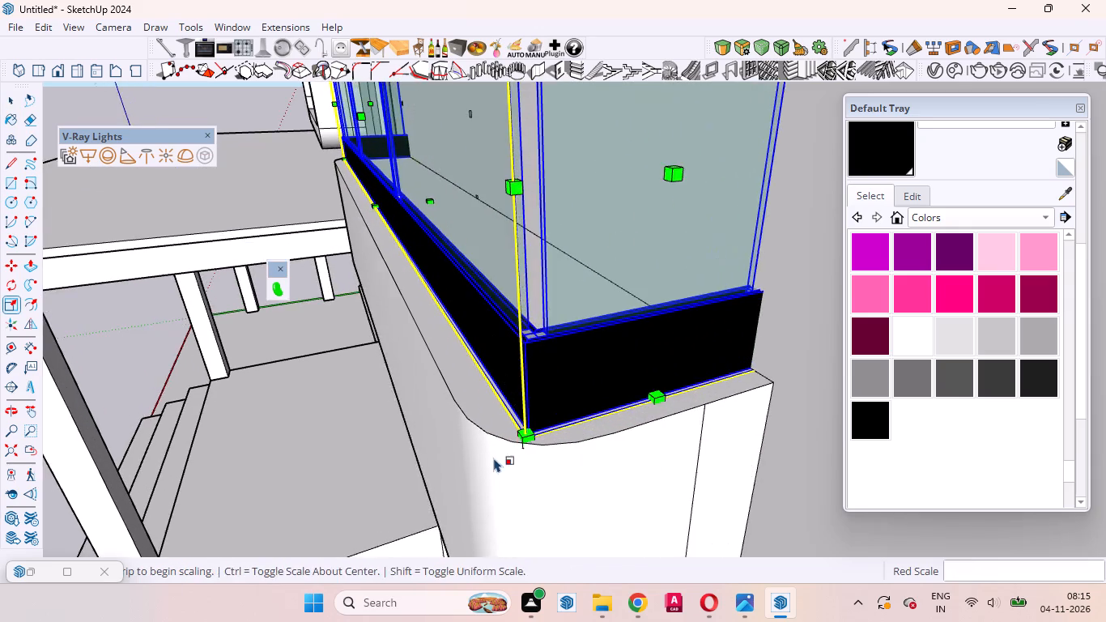
scroll(494, 458, "up", 2)
middle_click_drag(517, 470, 738, 471)
key("space")
scroll(585, 438, "down", 6)
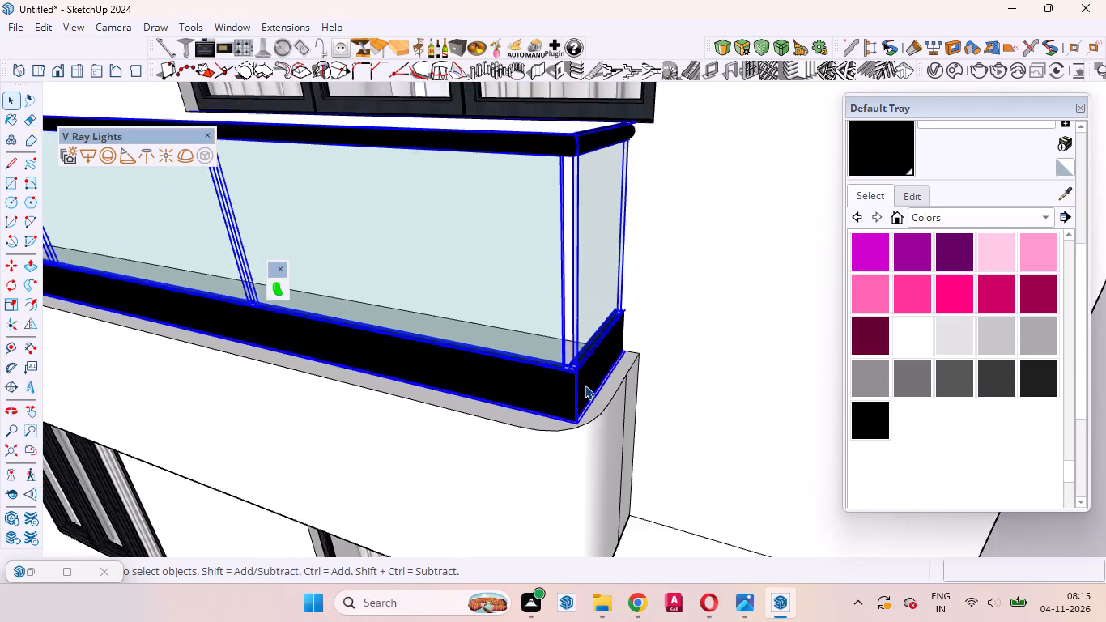
scroll(585, 385, "down", 11)
middle_click_drag(775, 369, 853, 349)
left_click(815, 505)
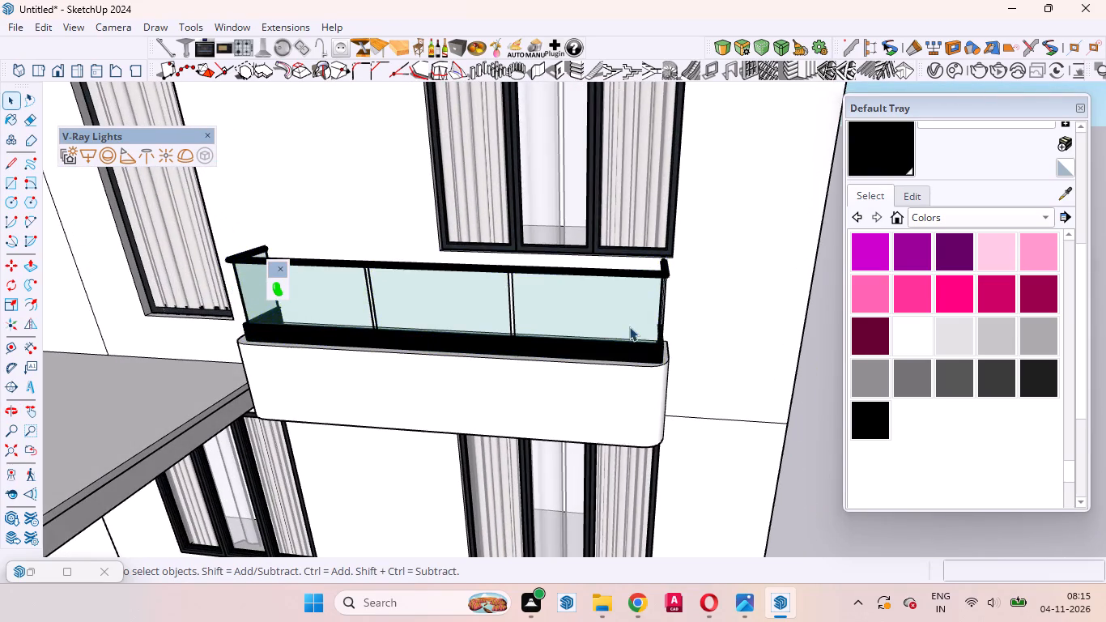
Exit editing of the building group.
scroll(629, 326, "down", 14)
scroll(595, 311, "down", 11)
middle_click_drag(670, 333, 737, 249)
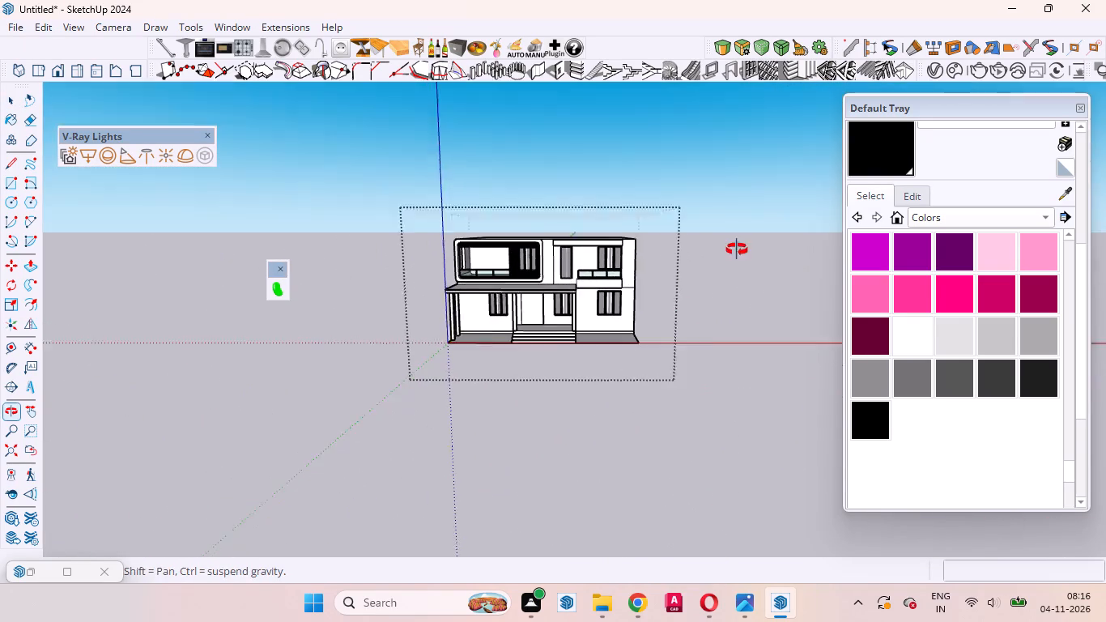
middle_click_drag(737, 249, 740, 247)
left_click(660, 330)
left_click(671, 322)
left_click(671, 317)
left_click(673, 270)
left_click(676, 241)
double_click(713, 265)
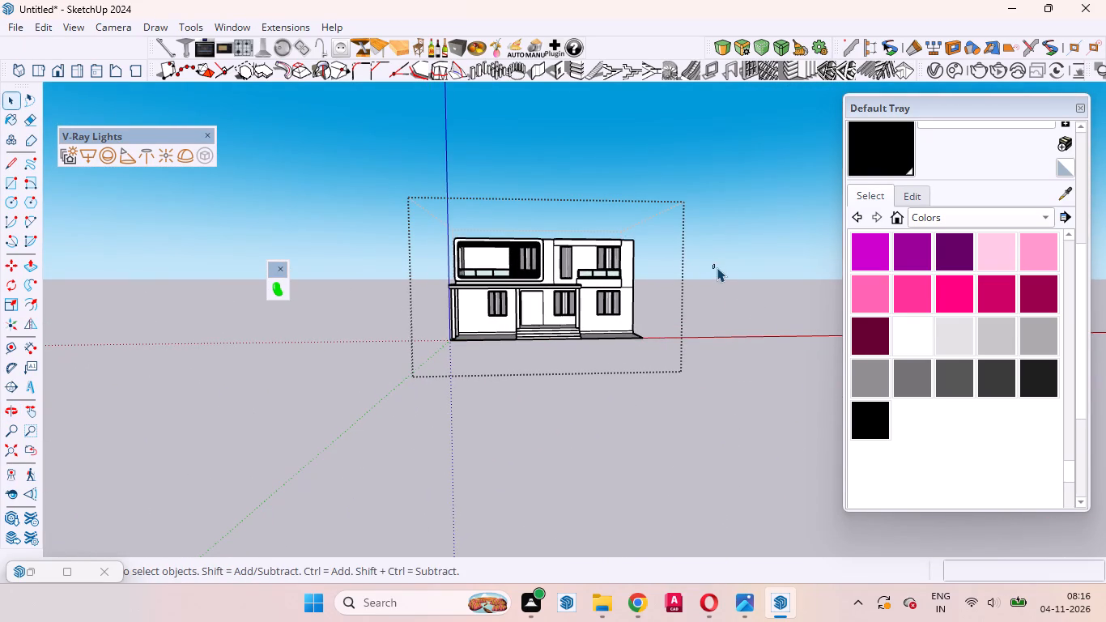
left_click_drag(687, 219, 694, 227)
Open 3D Warehouse and replace the previous curtain search with a model search for "double door" for the empty entrance doorway.
scroll(477, 288, "up", 14)
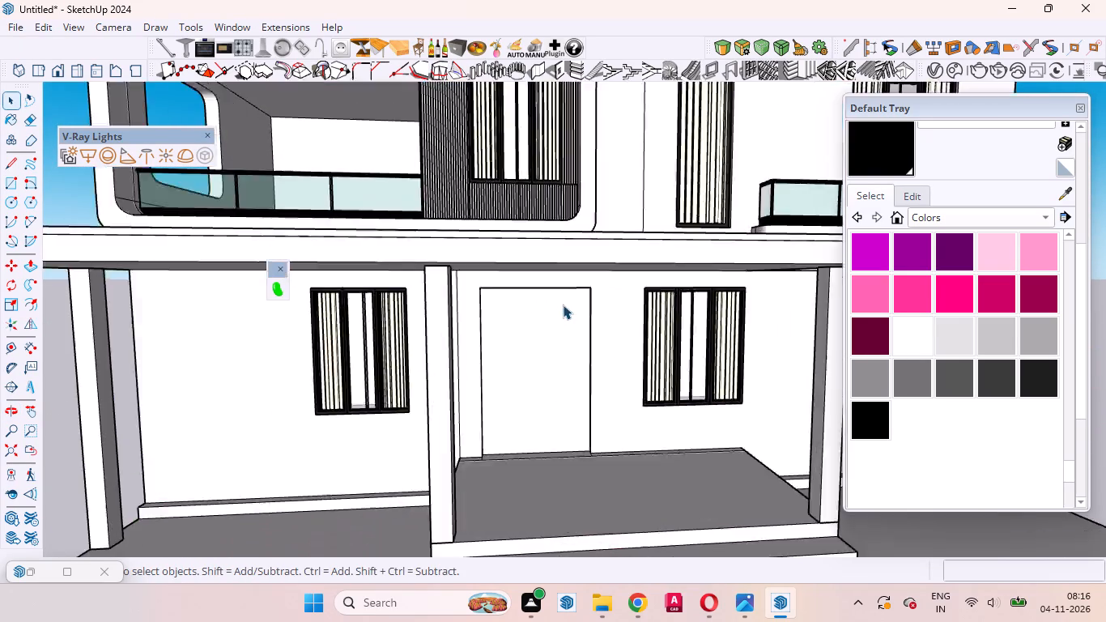
scroll(563, 305, "up", 4)
middle_click_drag(563, 313, 322, 228)
scroll(557, 326, "up", 4)
middle_click_drag(471, 331, 636, 346)
scroll(604, 347, "up", 1)
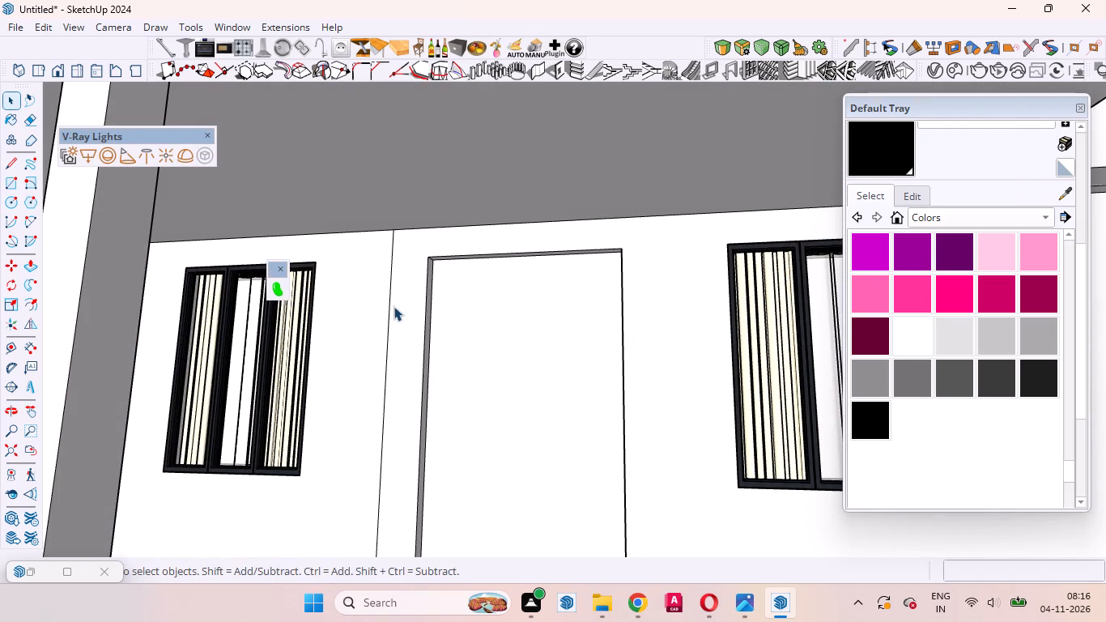
left_click(223, 26)
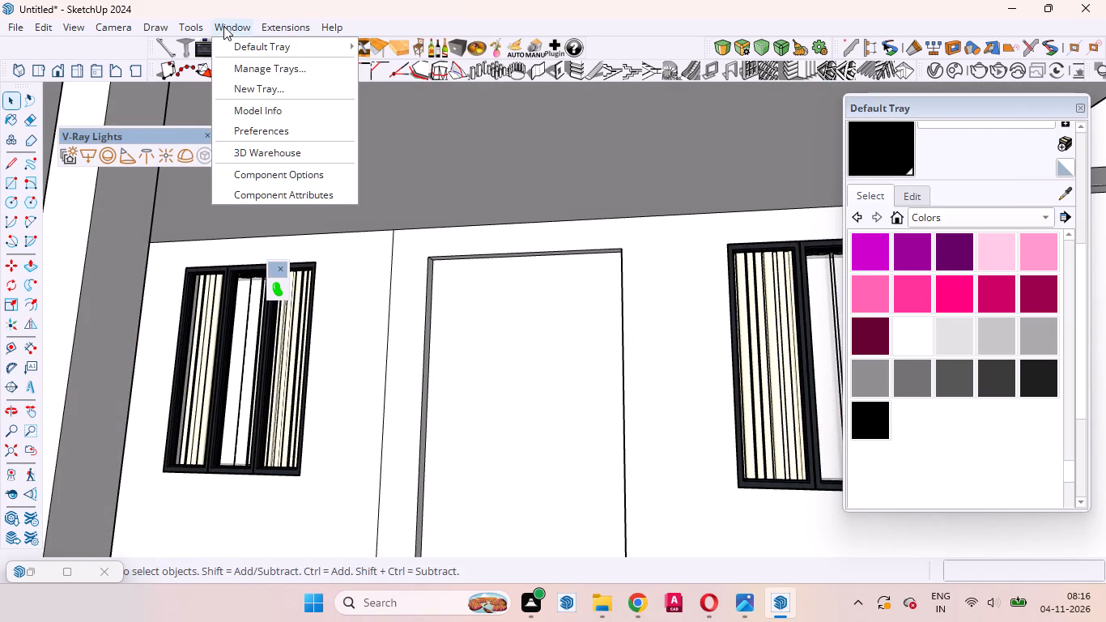
left_click(271, 154)
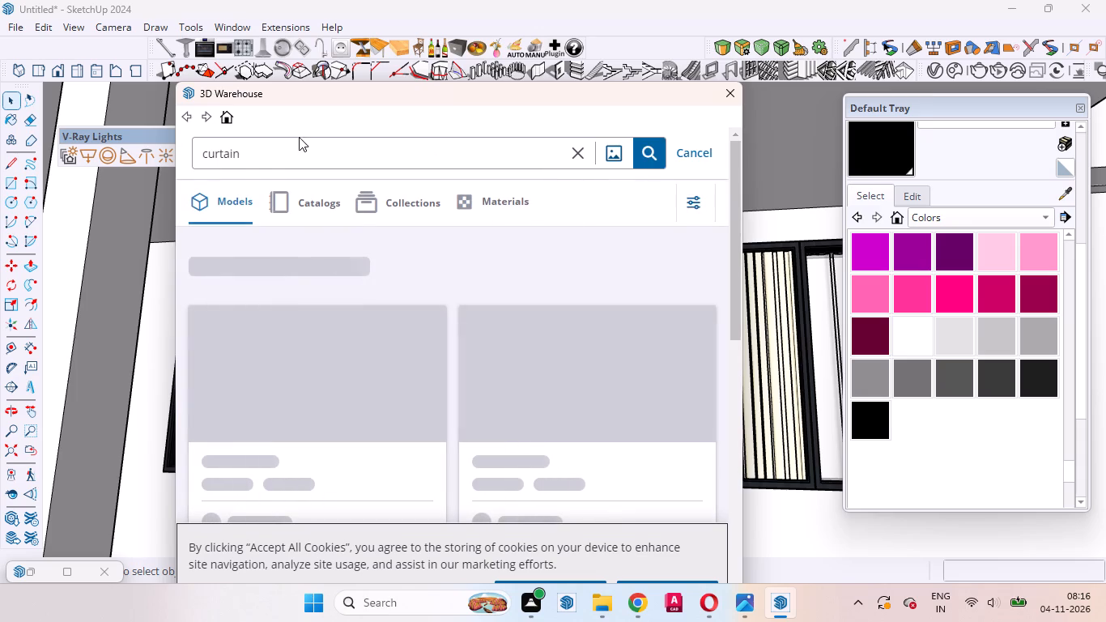
left_click_drag(250, 158, 194, 160)
left_click(568, 149)
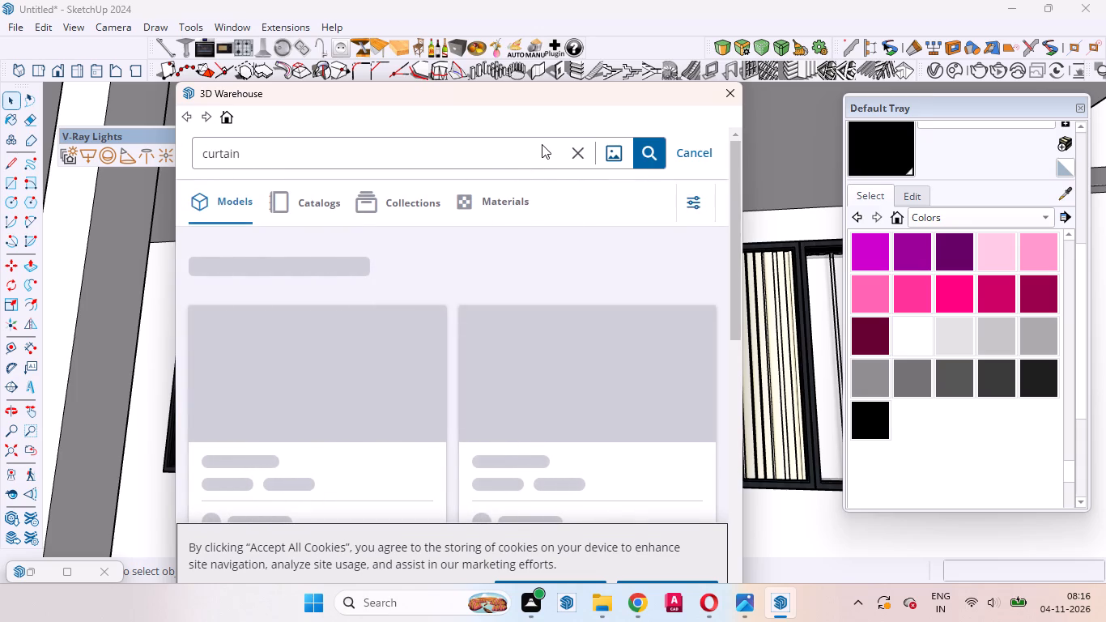
double_click(542, 144)
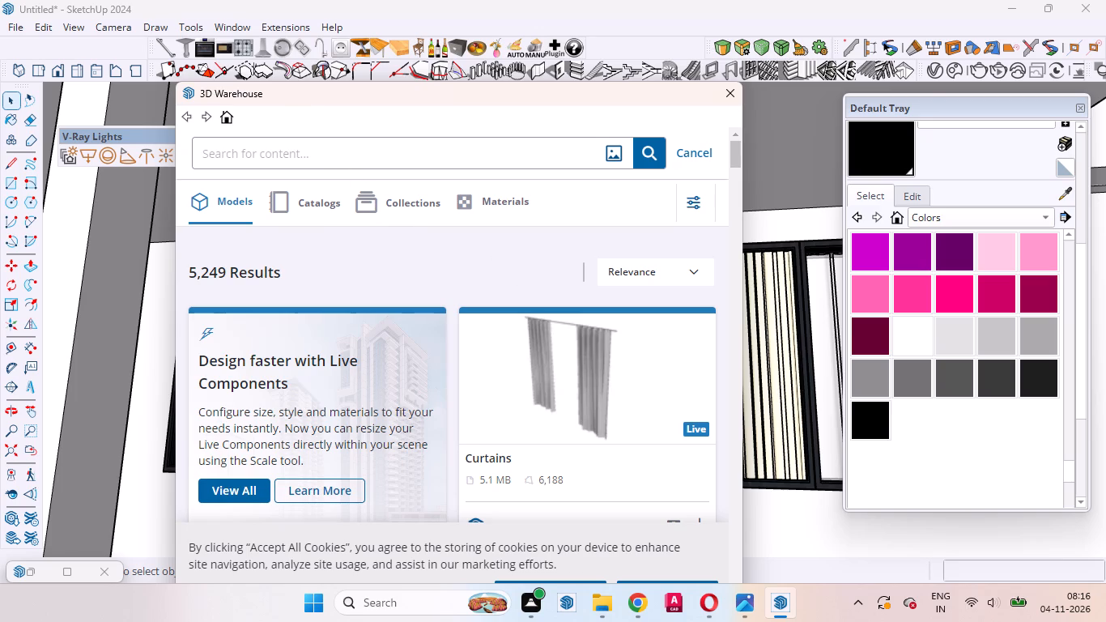
key("d")
type("oubl")
type("e d")
type("oo")
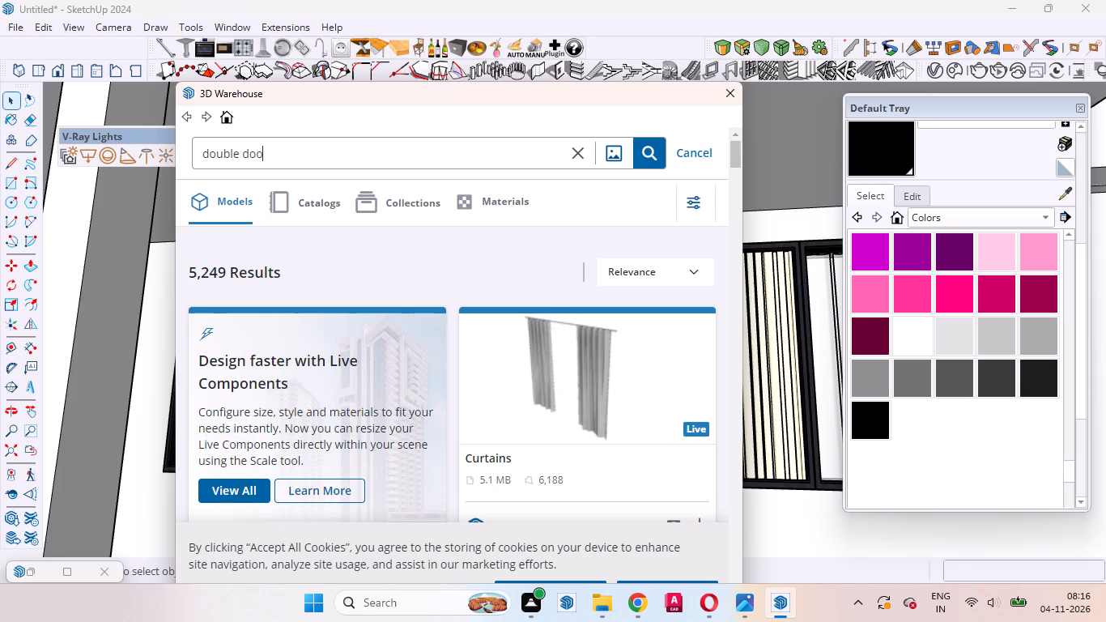
key("r")
key("Return")
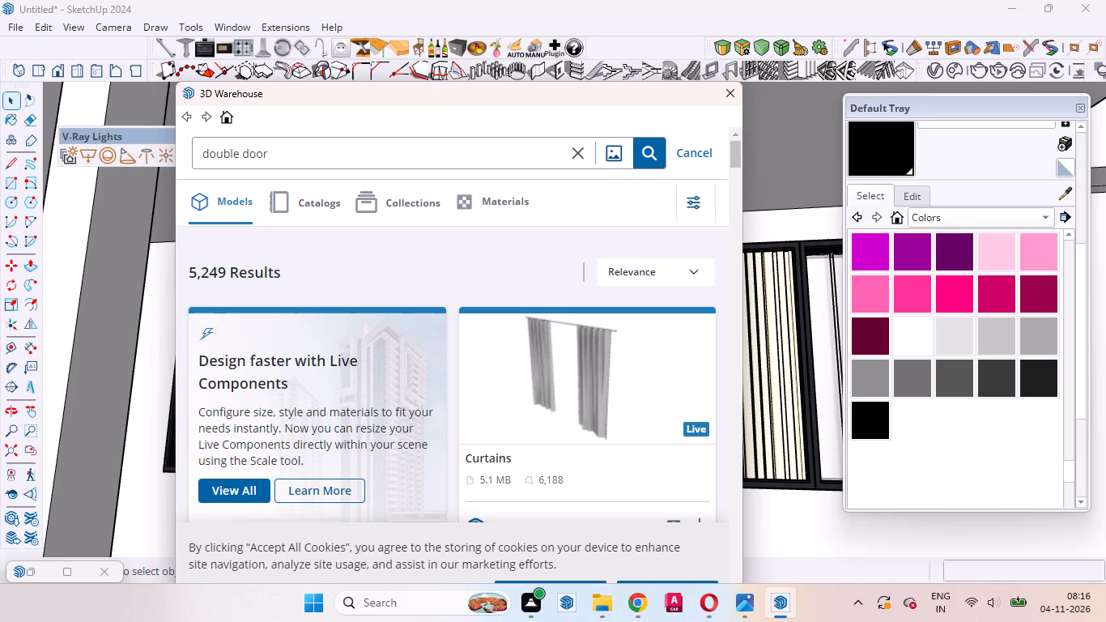
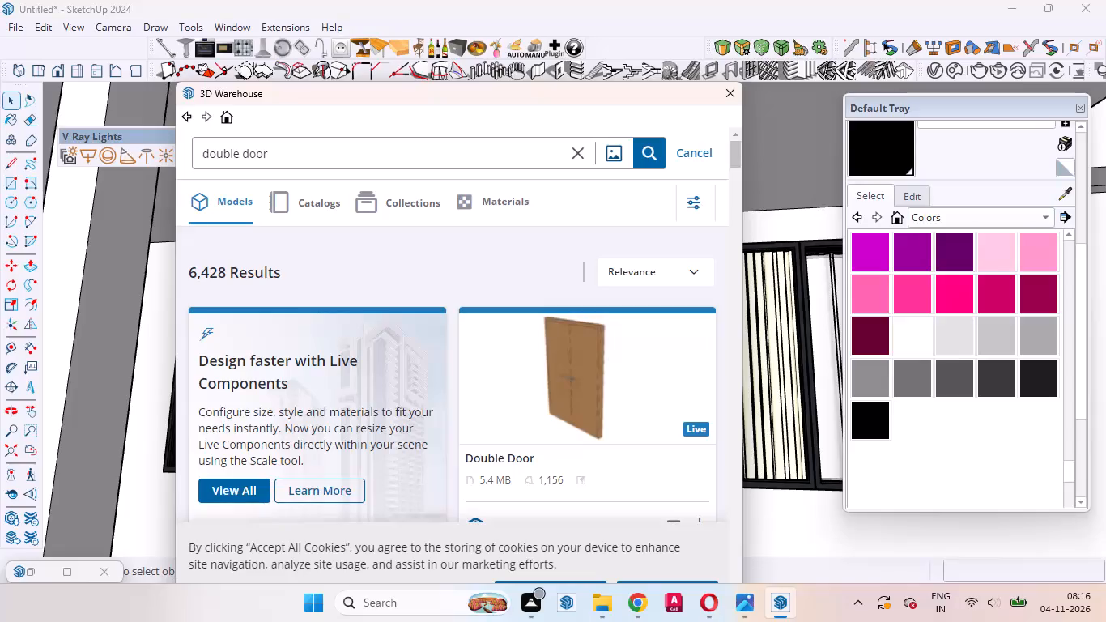
Browse the double door models in the 3D Warehouse results for one that suits the house's entrance doorway.
scroll(358, 360, "down", 1)
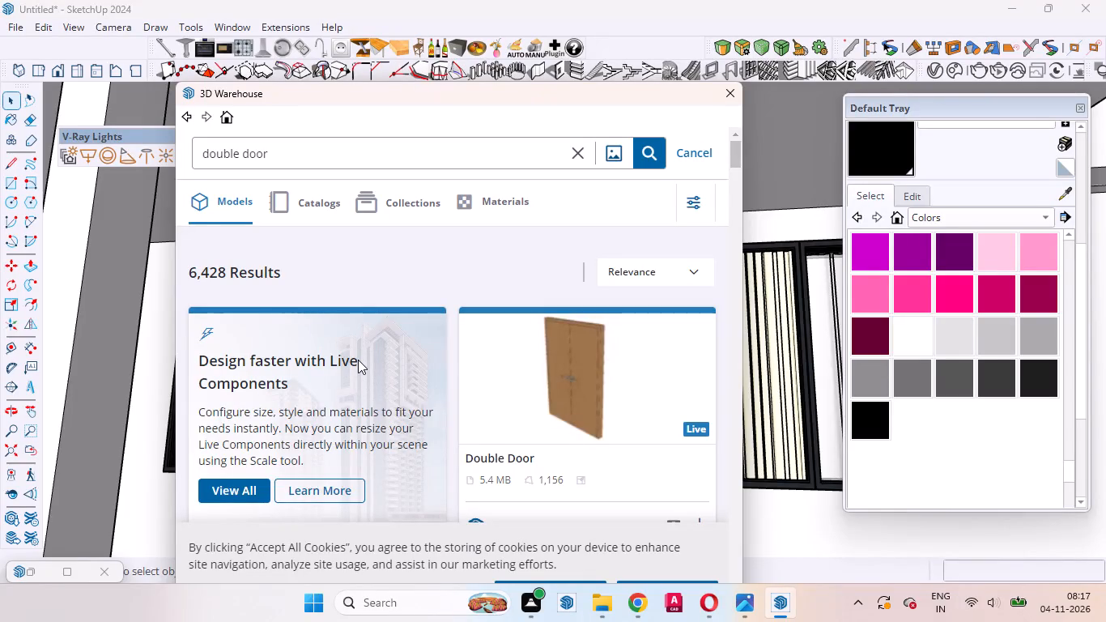
scroll(555, 373, "down", 5)
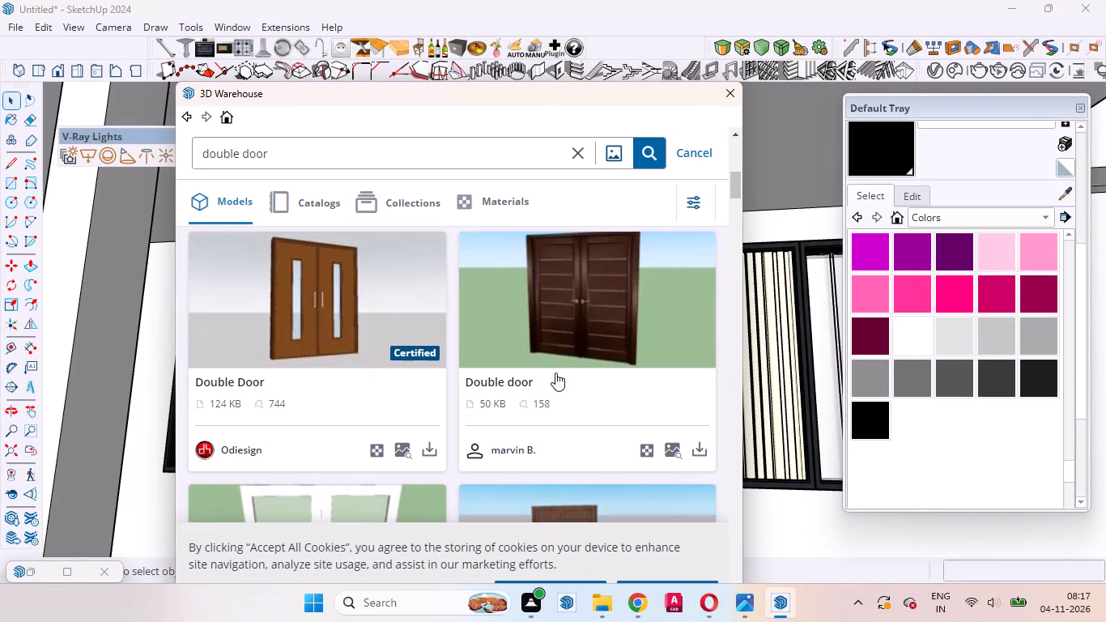
scroll(555, 373, "down", 2)
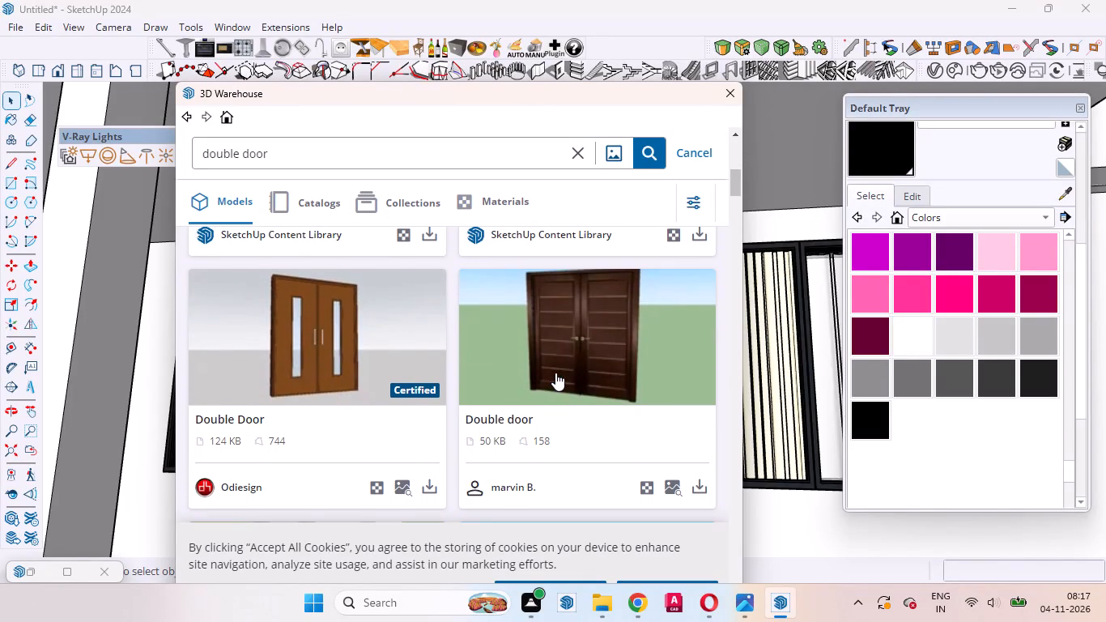
scroll(555, 373, "down", 1)
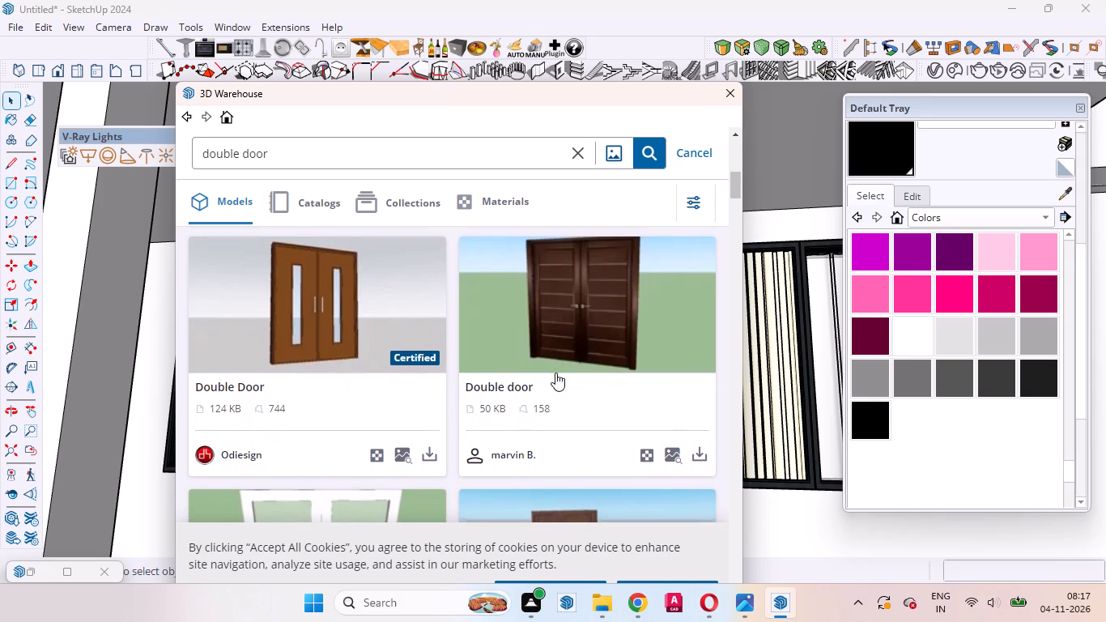
scroll(555, 373, "down", 2)
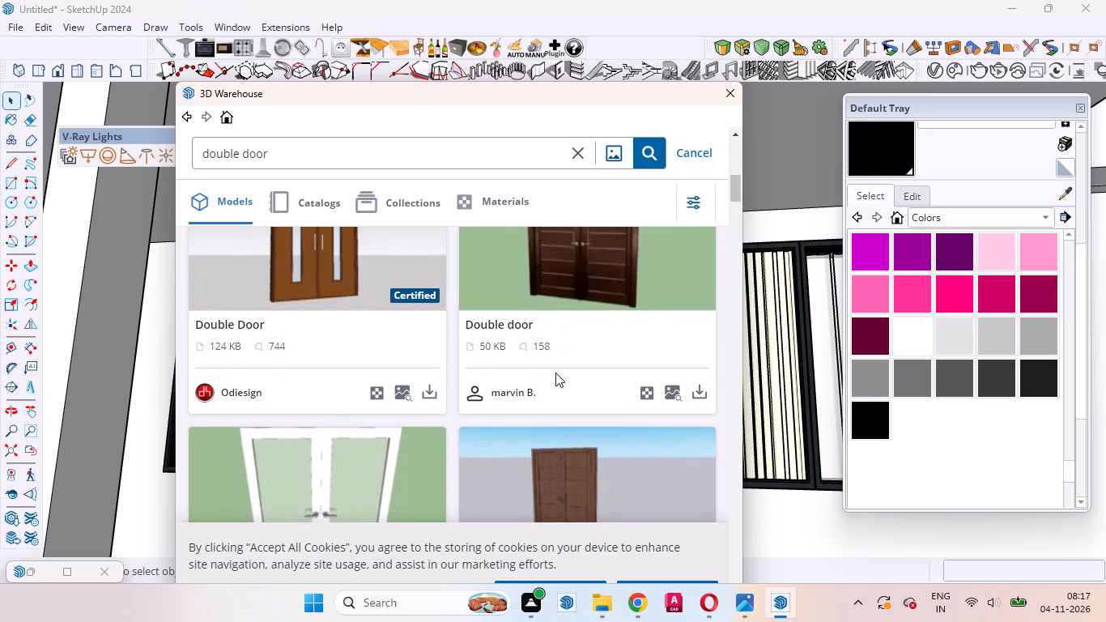
scroll(555, 373, "down", 1)
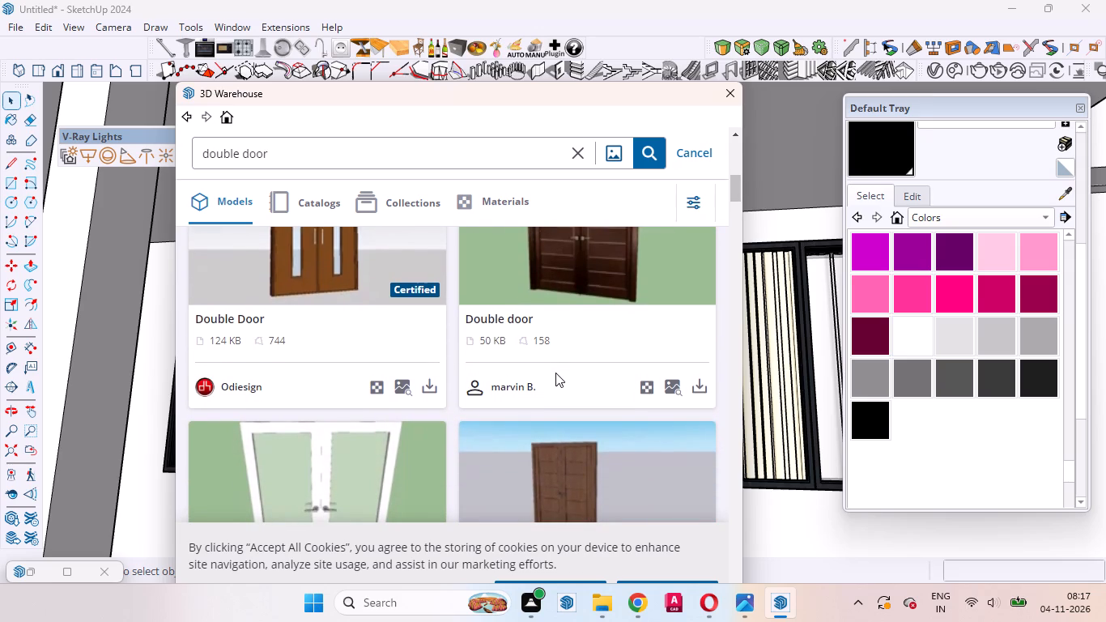
scroll(555, 373, "down", 2)
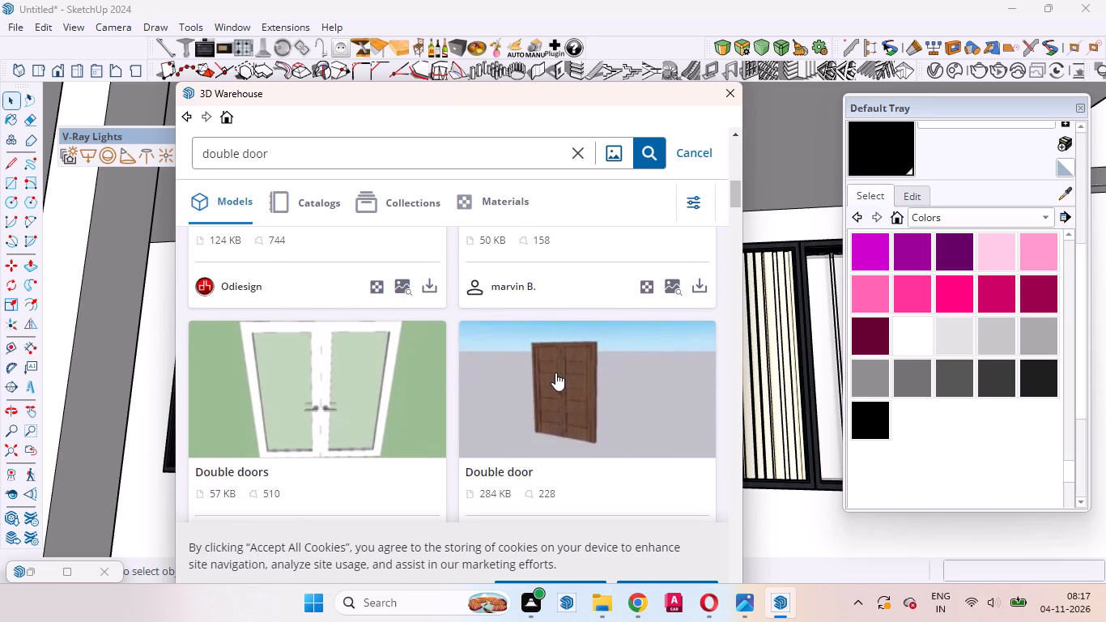
scroll(555, 373, "down", 2)
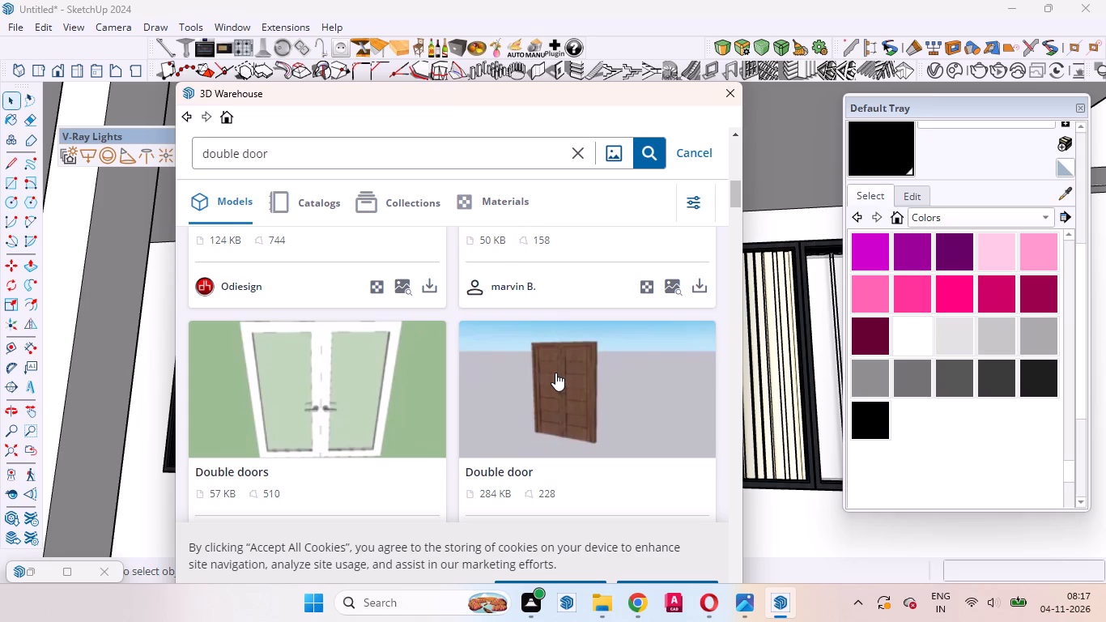
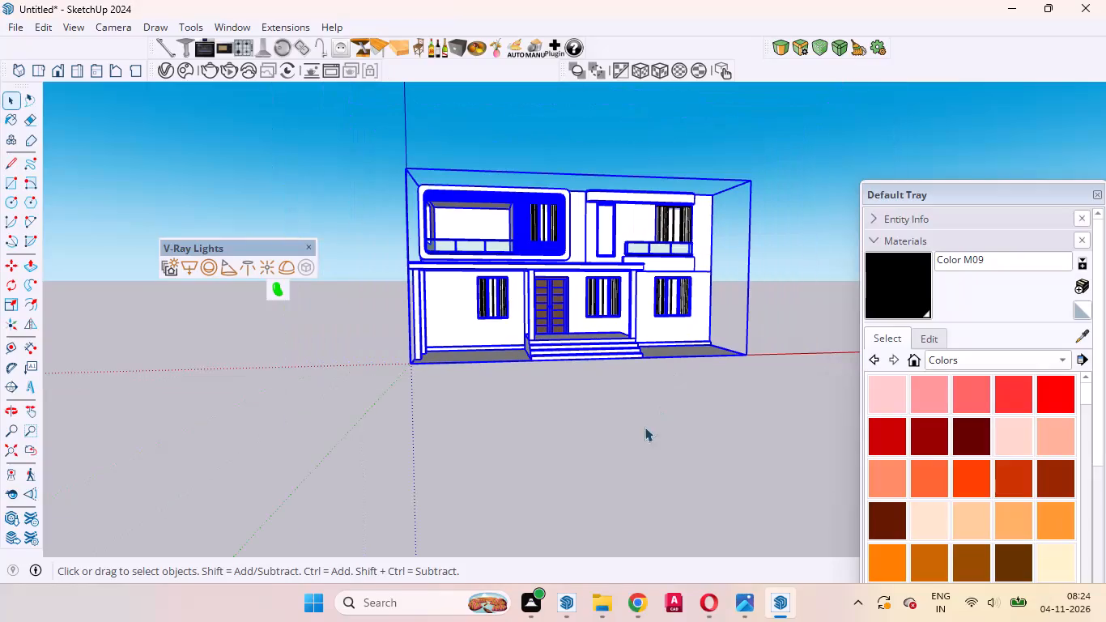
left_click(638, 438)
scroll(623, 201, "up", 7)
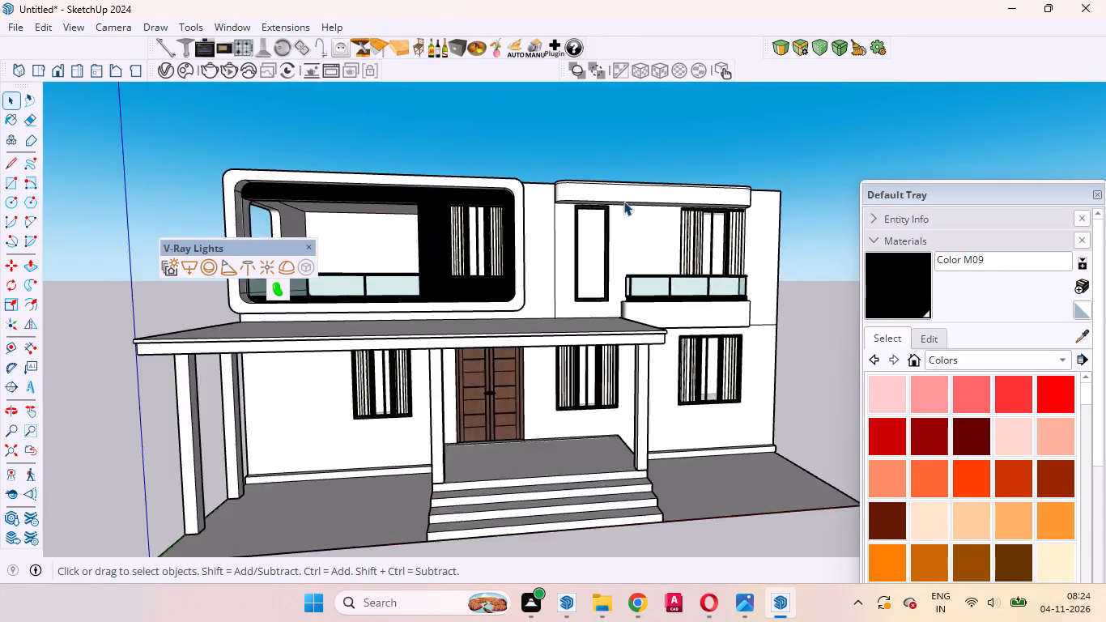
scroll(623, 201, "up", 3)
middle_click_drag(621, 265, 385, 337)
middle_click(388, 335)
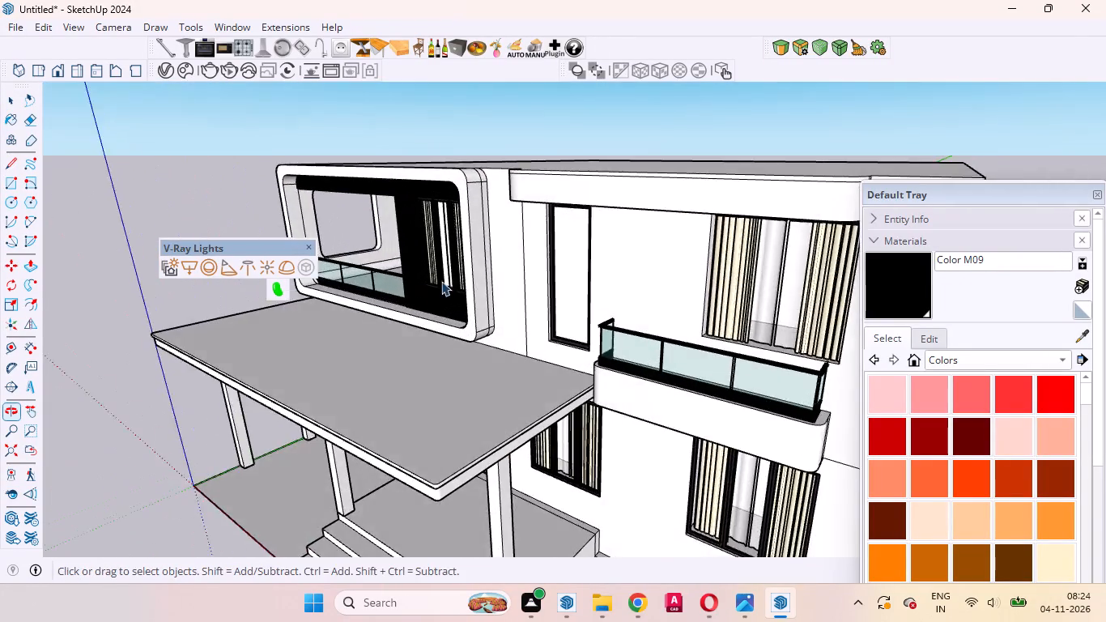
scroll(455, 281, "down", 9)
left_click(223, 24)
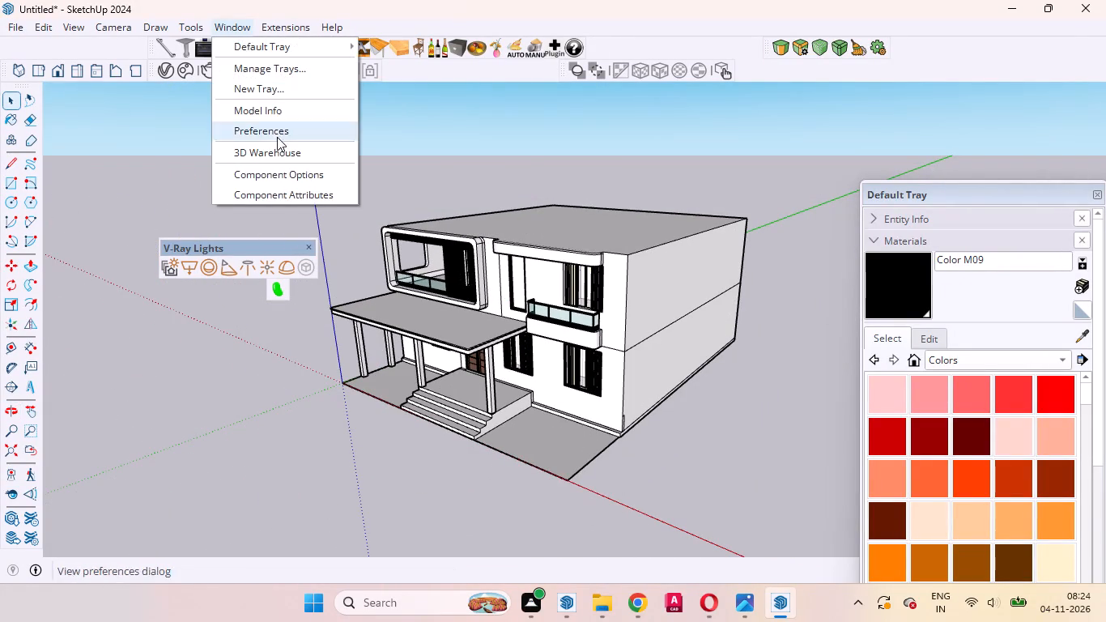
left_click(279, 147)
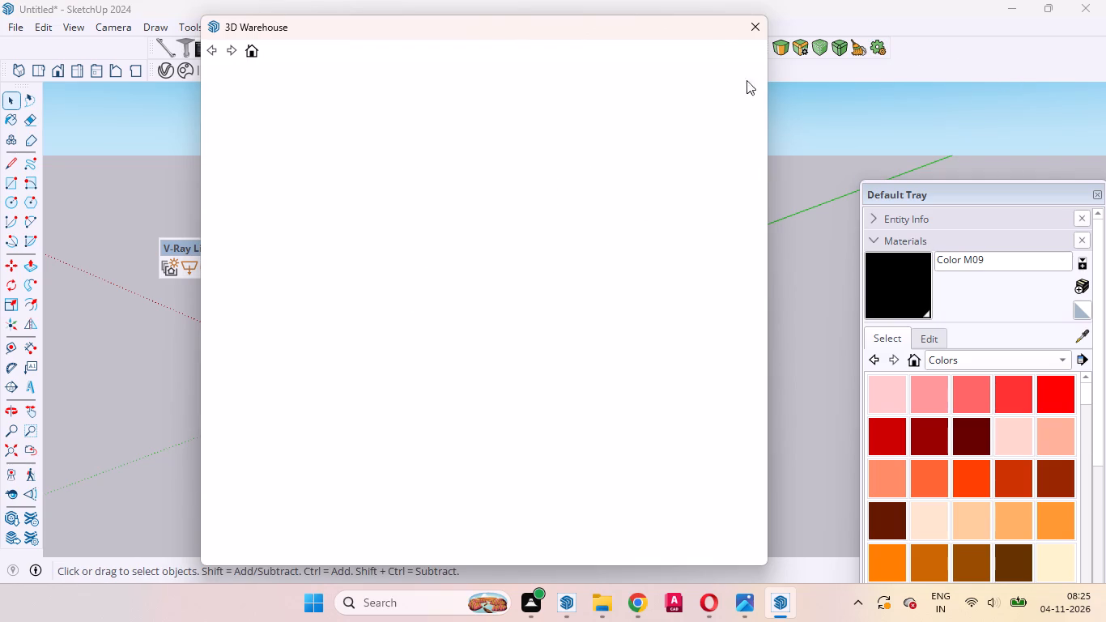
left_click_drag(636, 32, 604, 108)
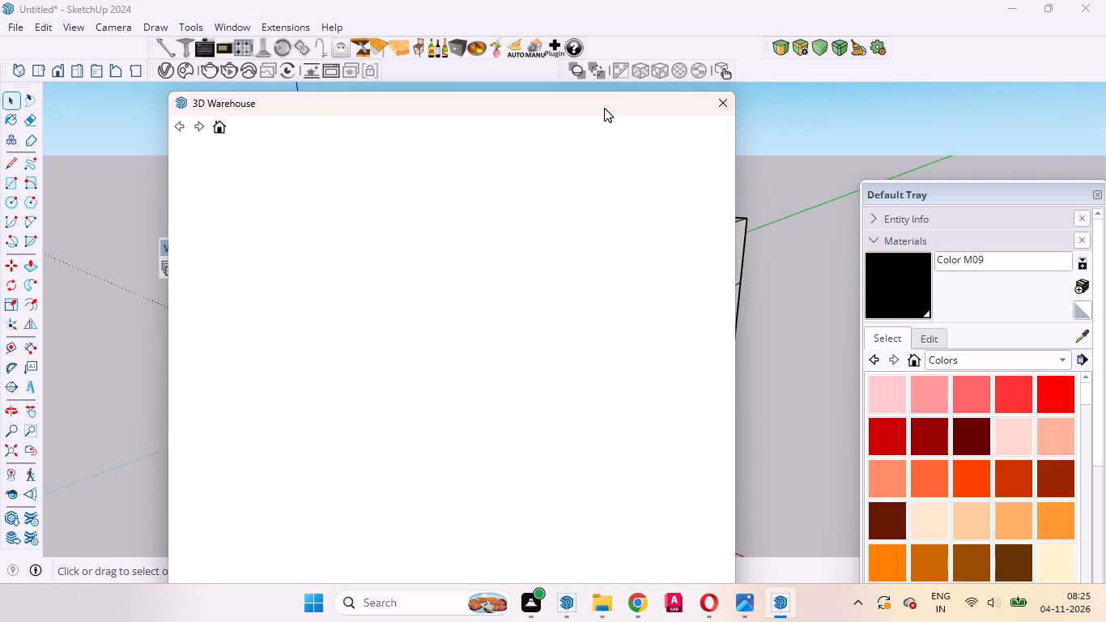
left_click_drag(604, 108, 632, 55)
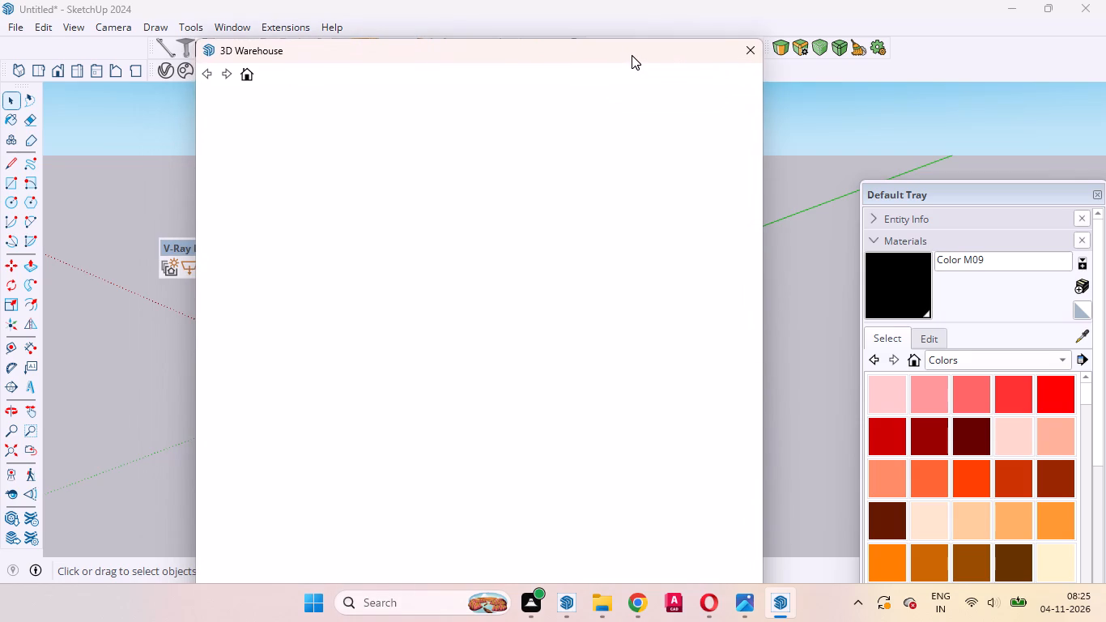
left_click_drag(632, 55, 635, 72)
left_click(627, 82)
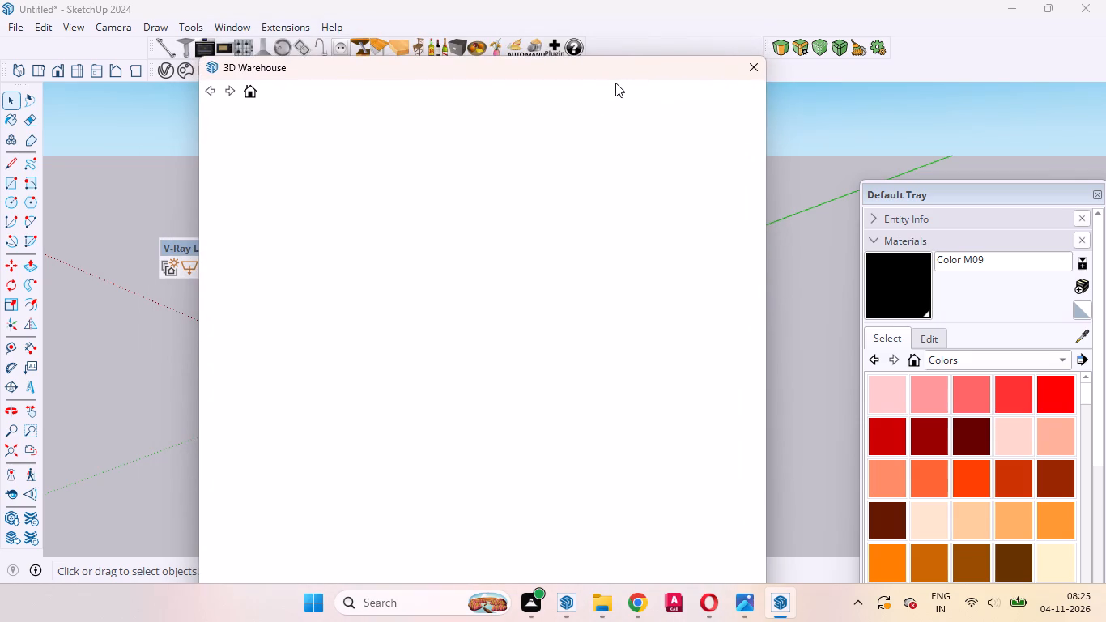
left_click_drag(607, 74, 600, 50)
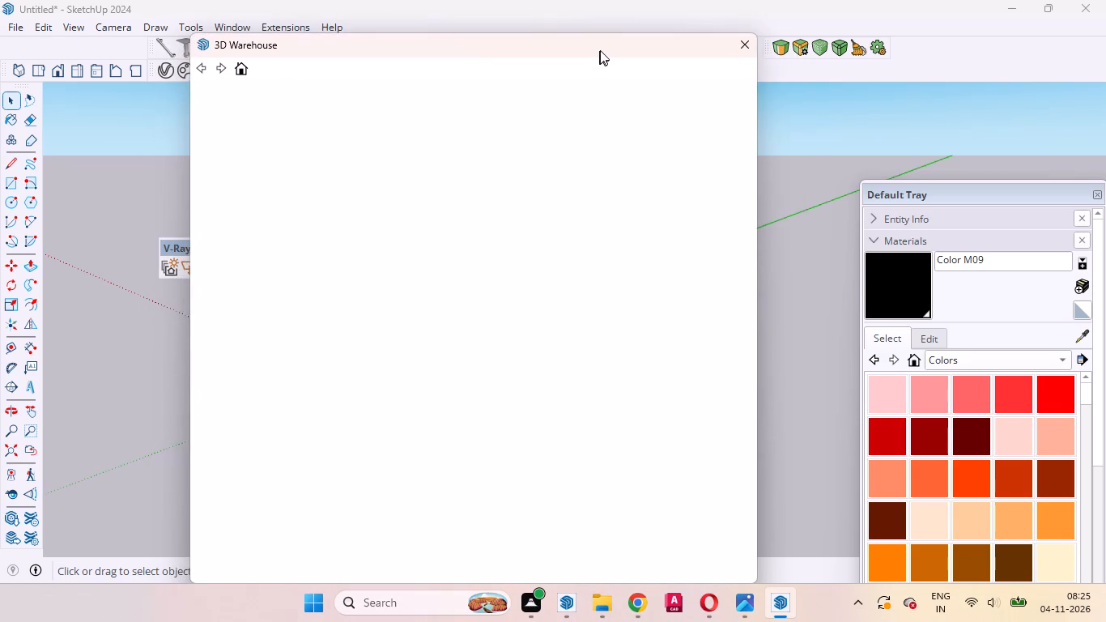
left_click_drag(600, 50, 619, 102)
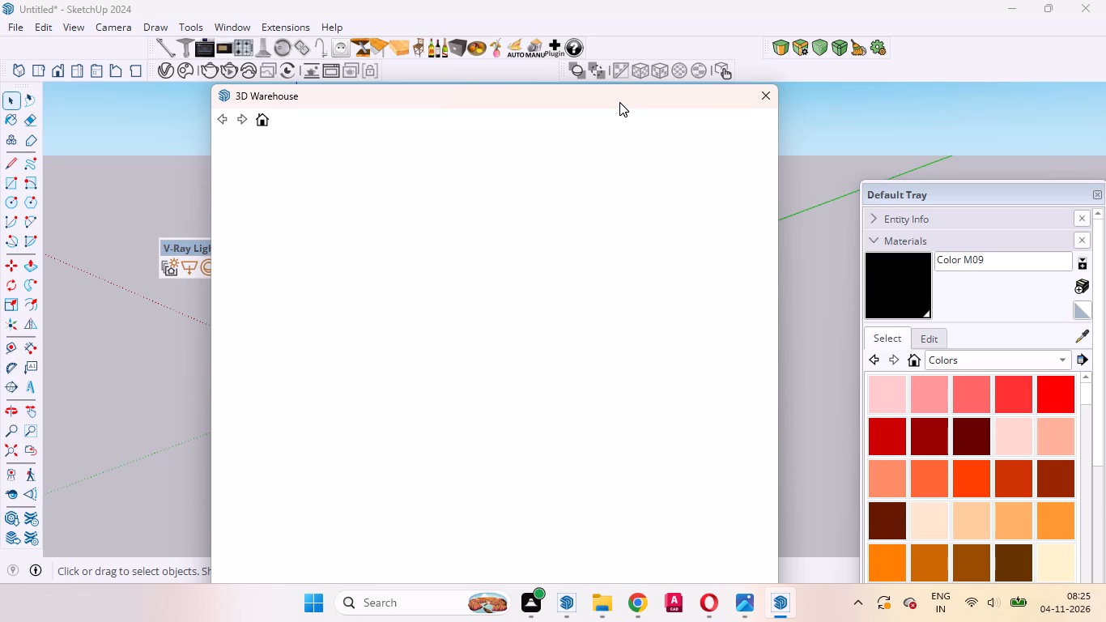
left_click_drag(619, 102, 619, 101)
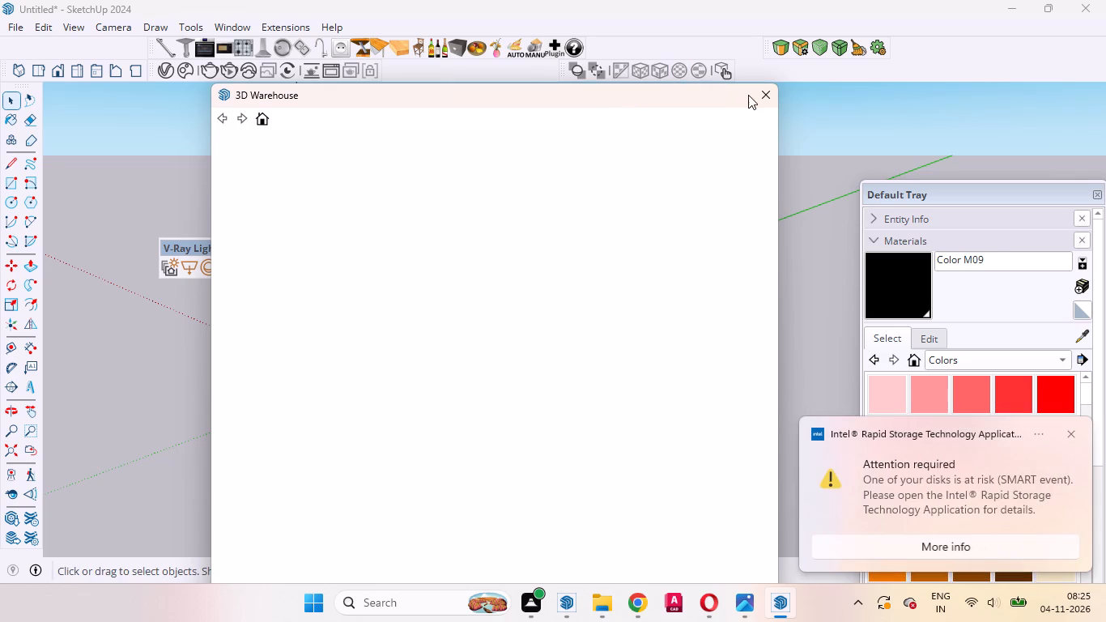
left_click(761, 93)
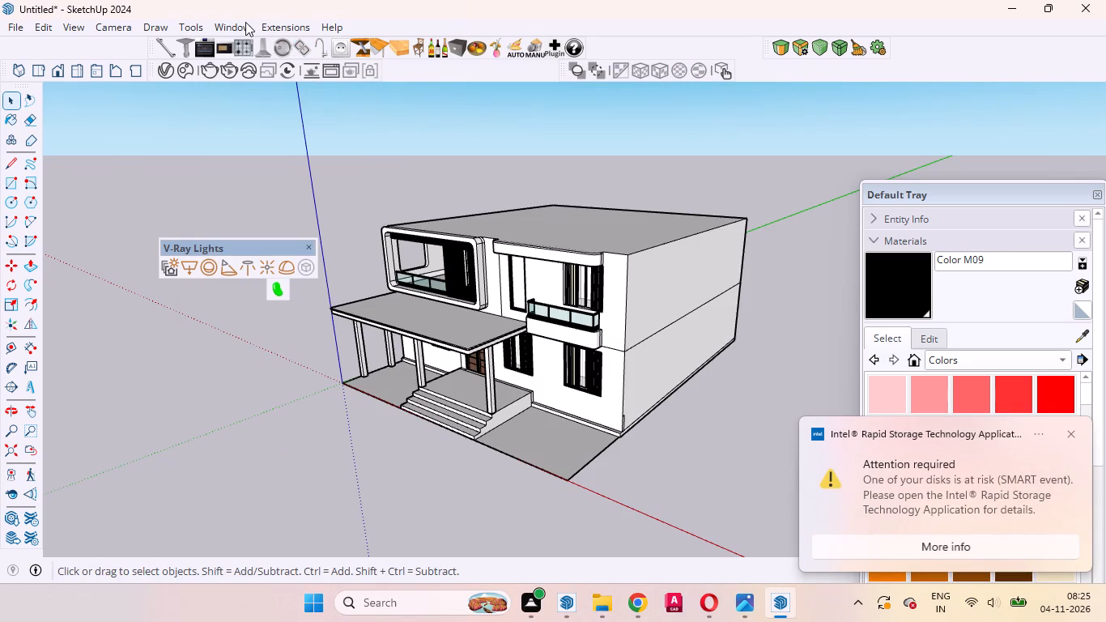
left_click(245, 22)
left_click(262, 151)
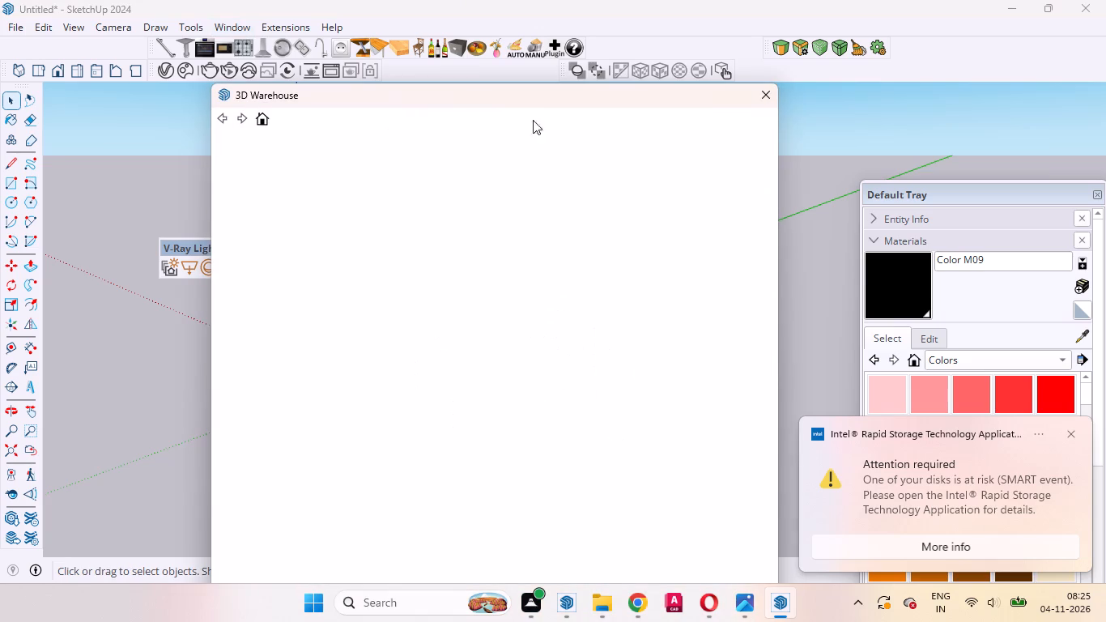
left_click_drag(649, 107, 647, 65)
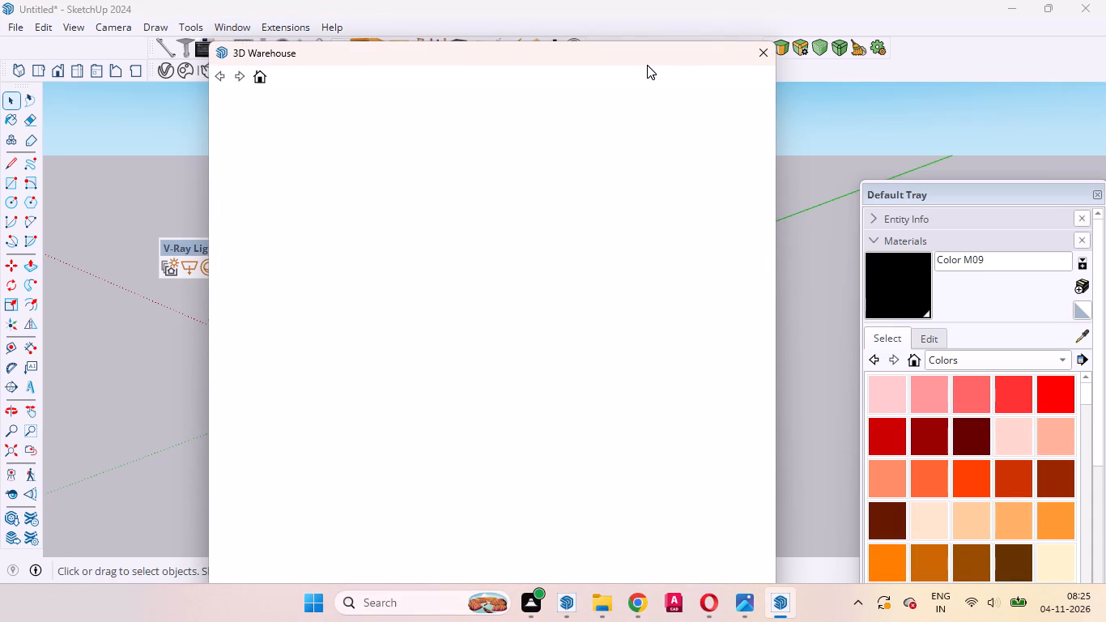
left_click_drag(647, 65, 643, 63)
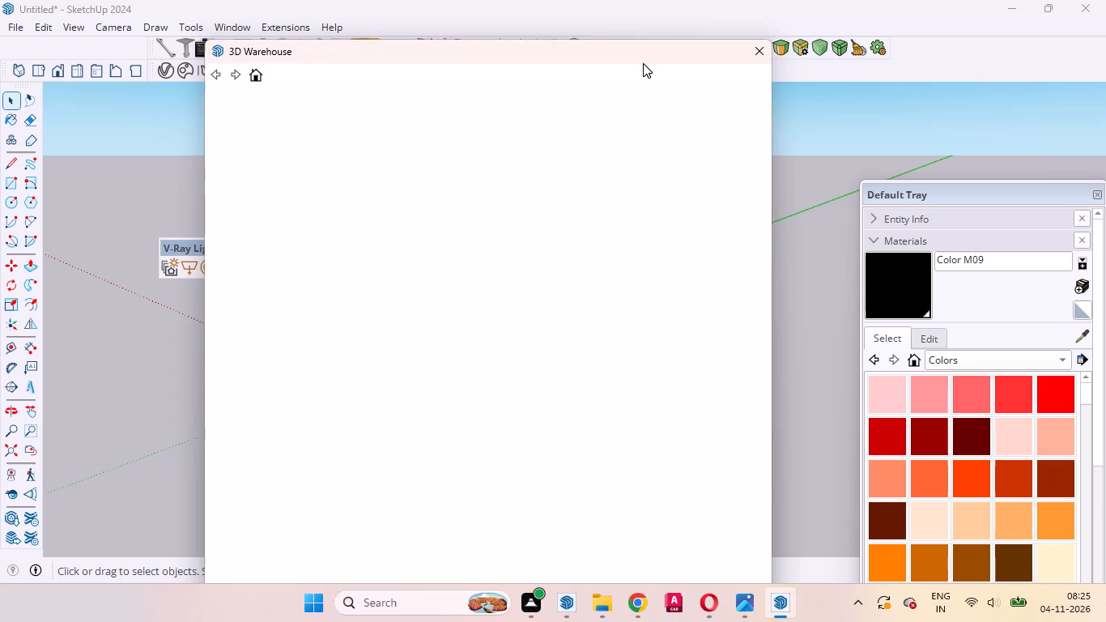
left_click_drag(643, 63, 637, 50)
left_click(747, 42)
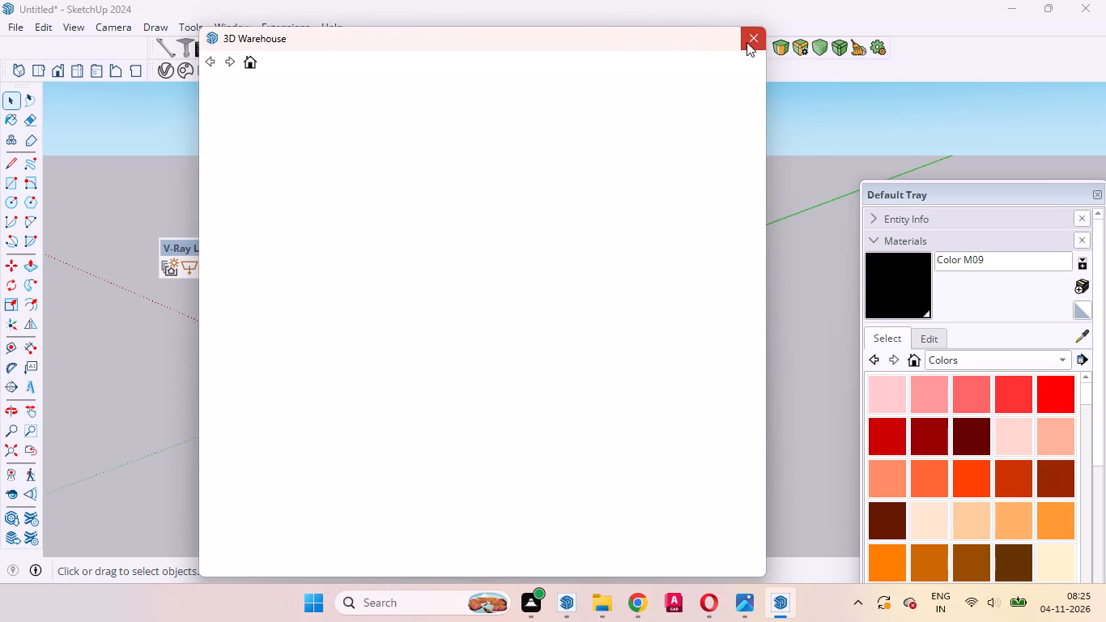
Copy the ground-floor window frame below the small balcony up to the upper-floor window opening, aligning their lower corners.
scroll(608, 298, "up", 12)
middle_click_drag(525, 324, 598, 340)
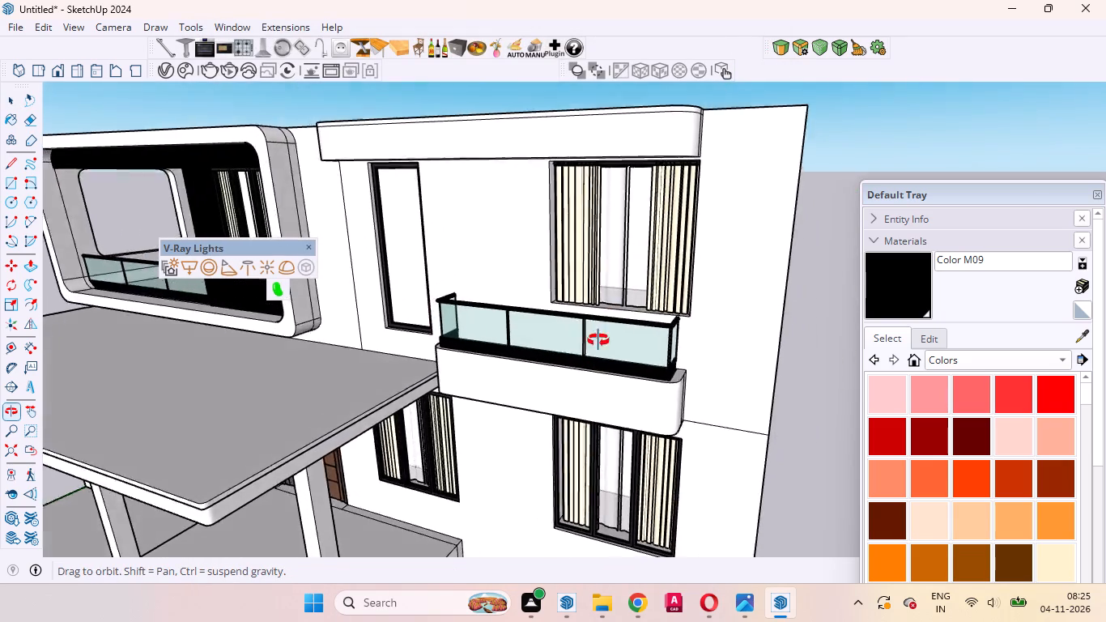
middle_click_drag(598, 340, 583, 407)
scroll(613, 390, "up", 9)
scroll(553, 353, "down", 11)
scroll(563, 255, "up", 1)
scroll(564, 253, "down", 4)
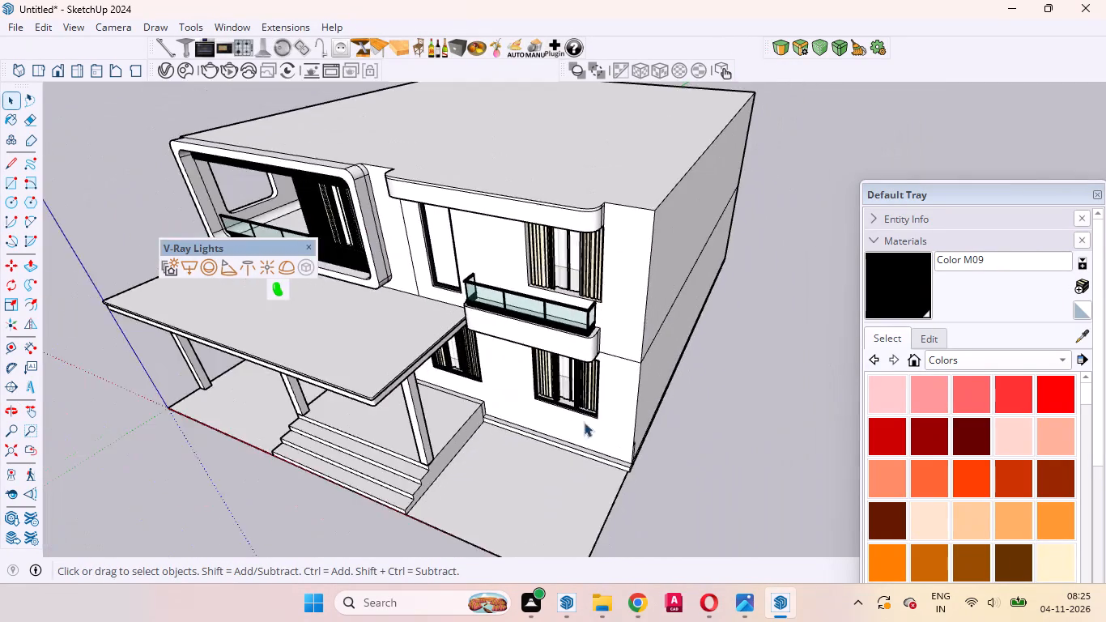
scroll(583, 438, "up", 2)
scroll(583, 443, "down", 1)
scroll(583, 443, "up", 15)
left_click(565, 348)
scroll(637, 414, "down", 6)
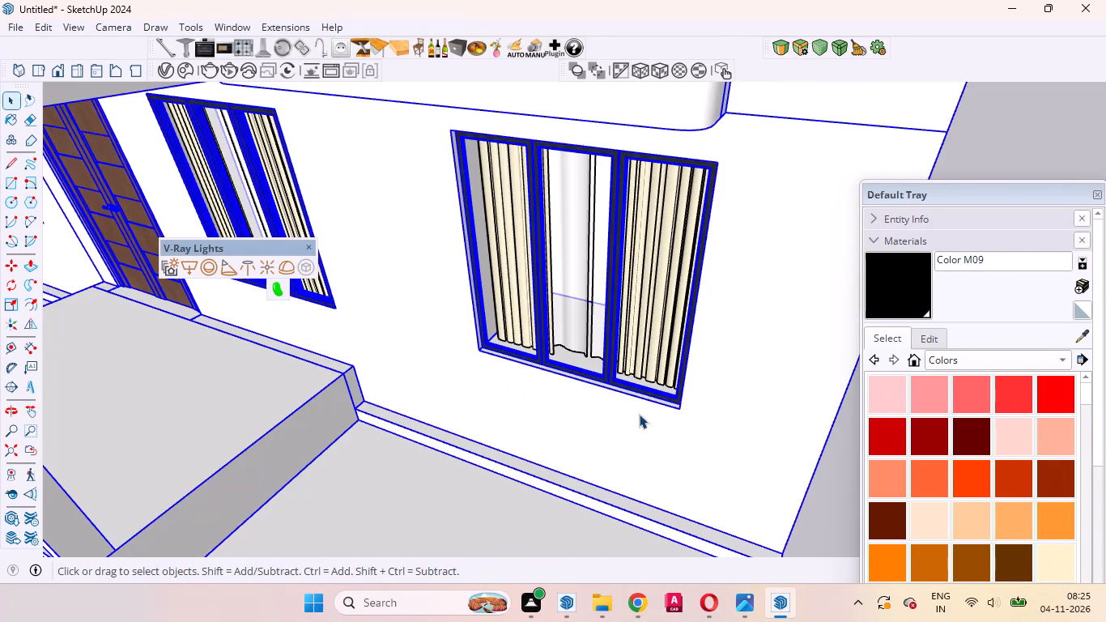
left_click(632, 389)
left_click(632, 389)
left_click(597, 379)
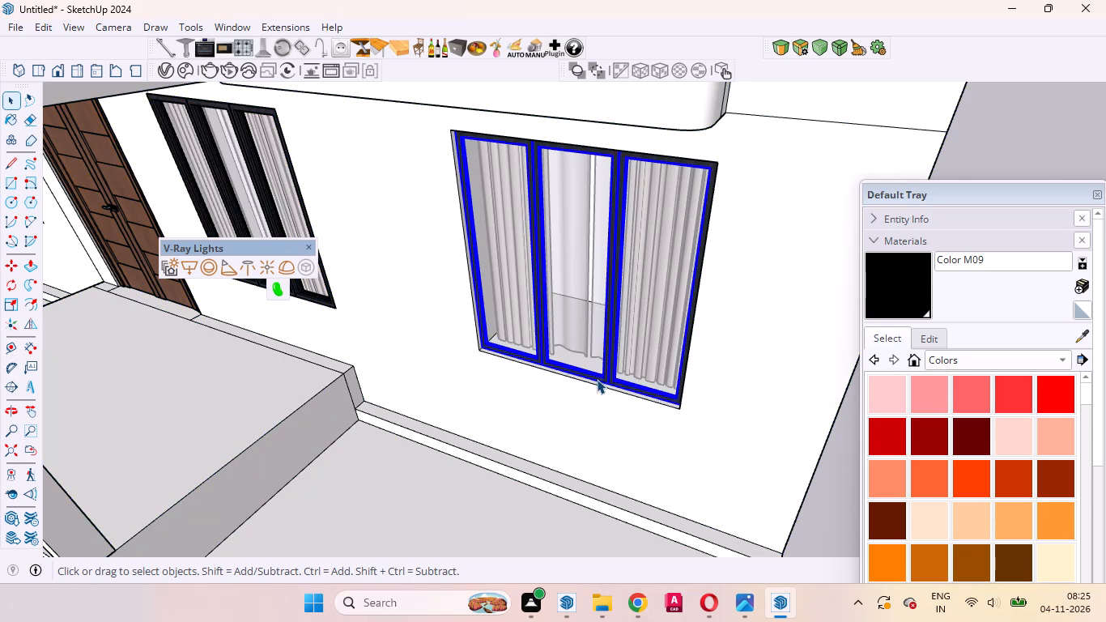
key("m")
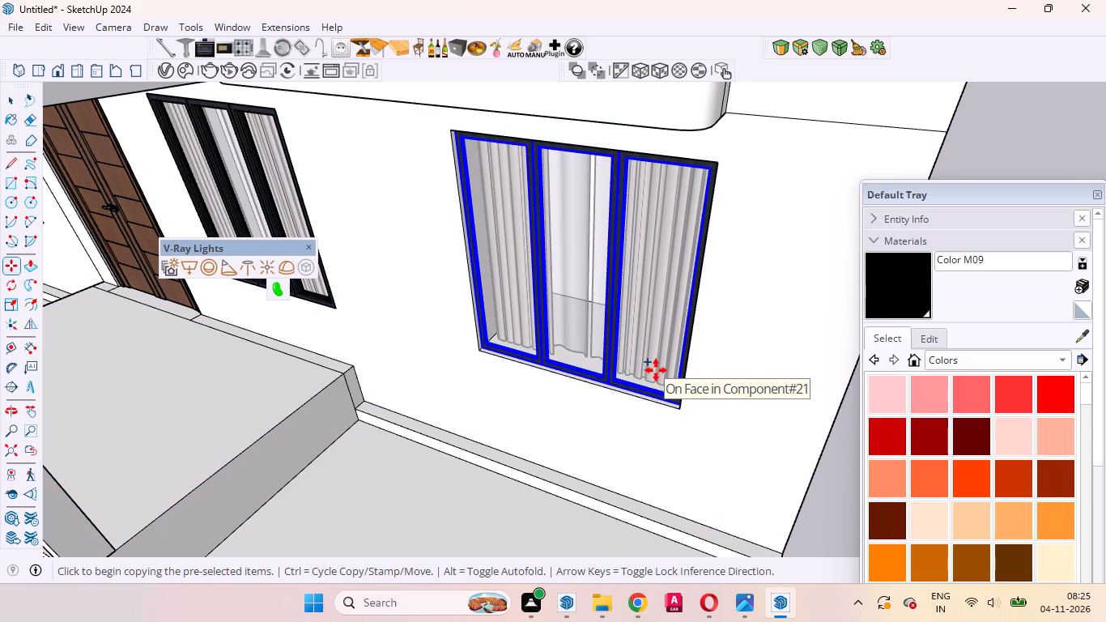
scroll(438, 358, "up", 10)
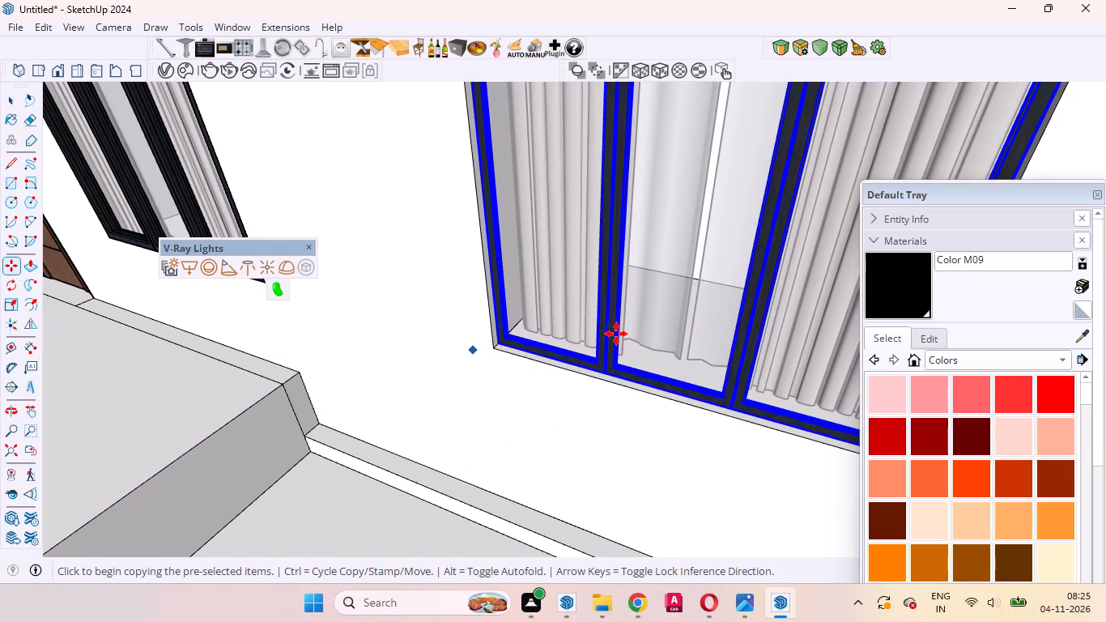
left_click(499, 348)
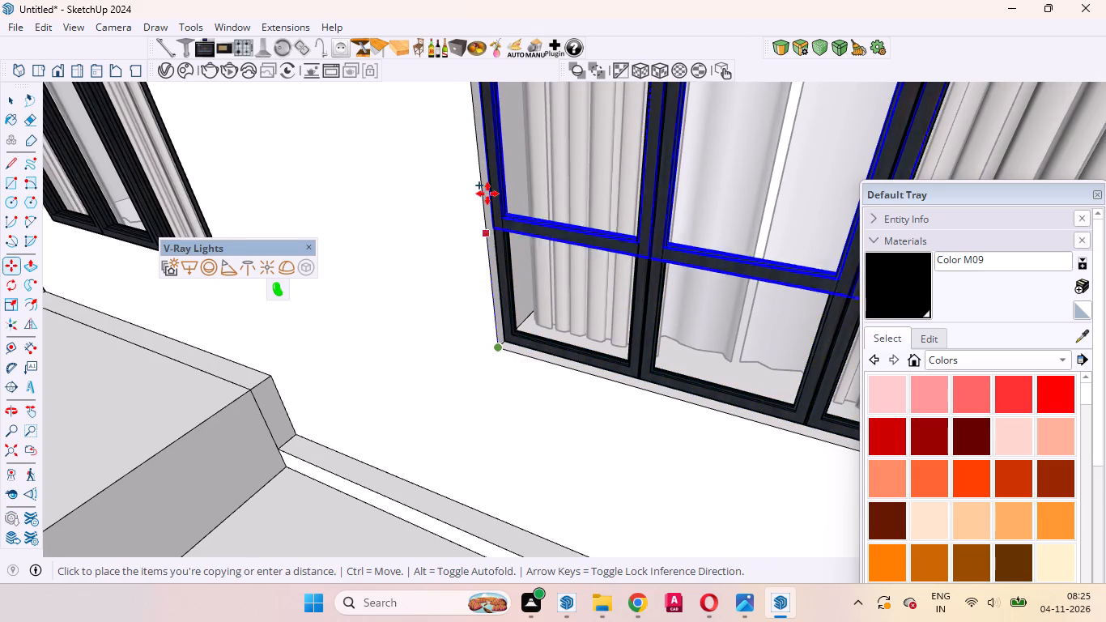
scroll(489, 213, "down", 20)
scroll(489, 213, "down", 10)
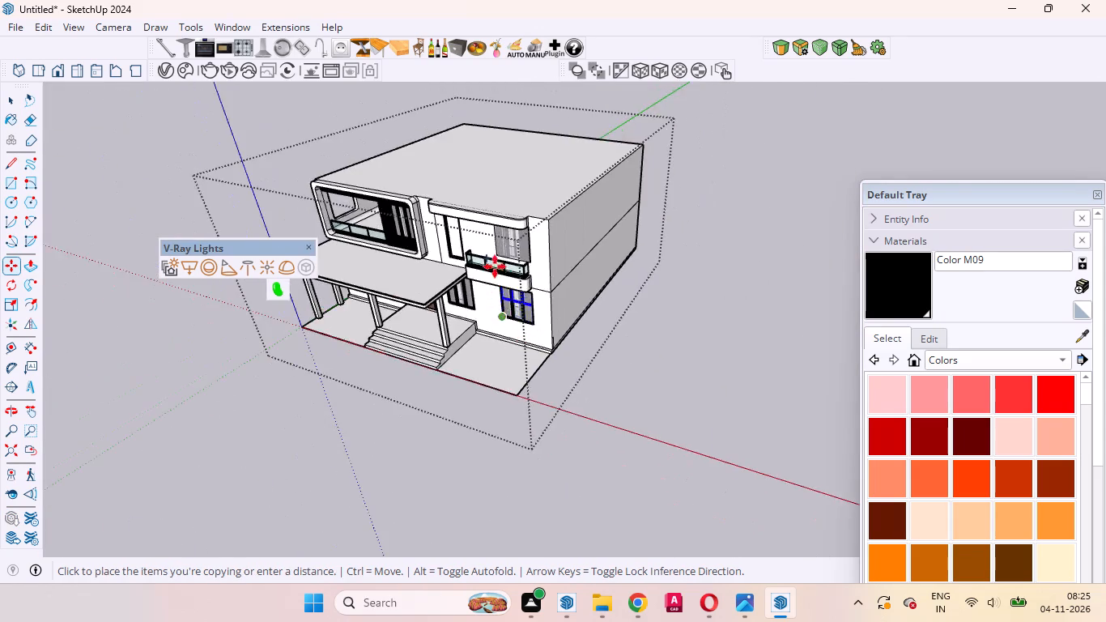
scroll(495, 265, "up", 20)
scroll(495, 265, "up", 10)
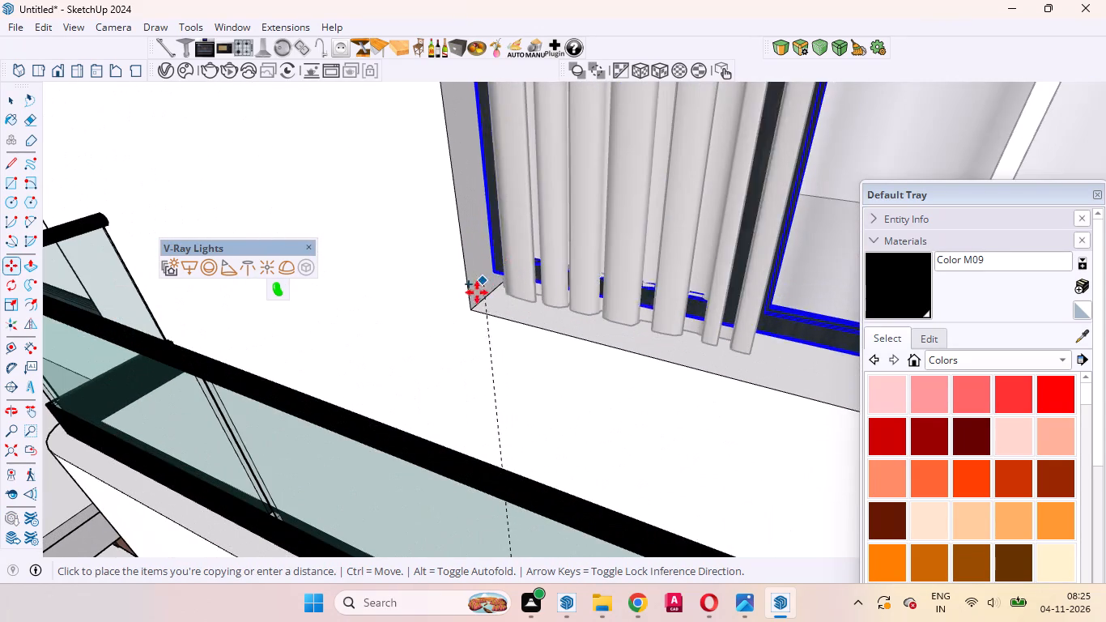
left_click(470, 309)
Scale the copied upper-floor window frame's width so it reaches the far side edge of its opening.
scroll(491, 333, "down", 11)
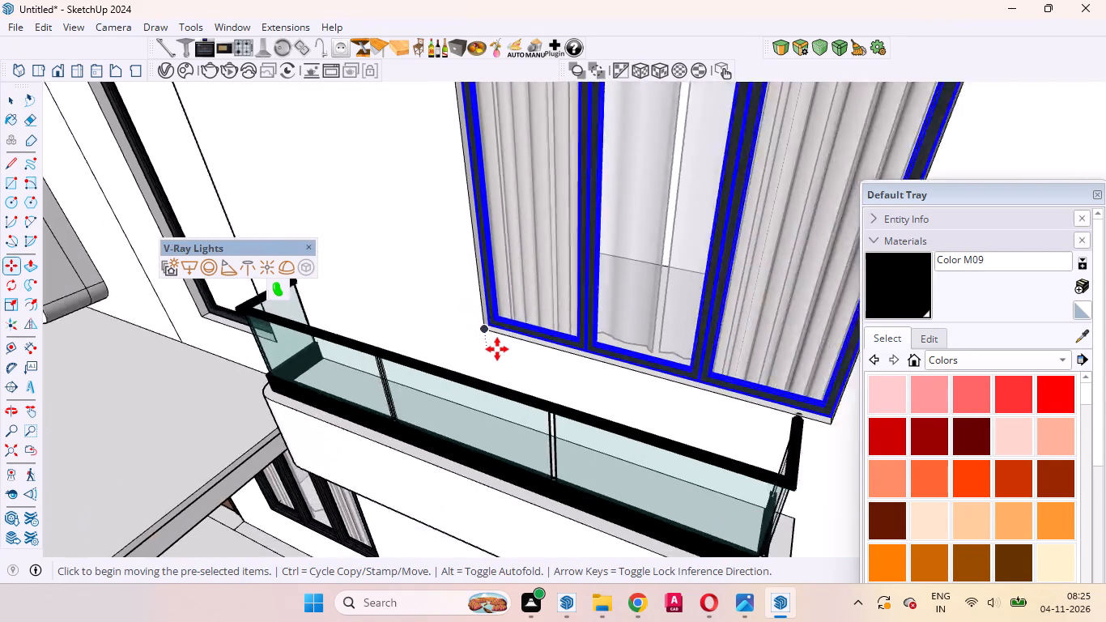
scroll(497, 349, "down", 7)
middle_click_drag(539, 372, 744, 338)
scroll(555, 376, "down", 6)
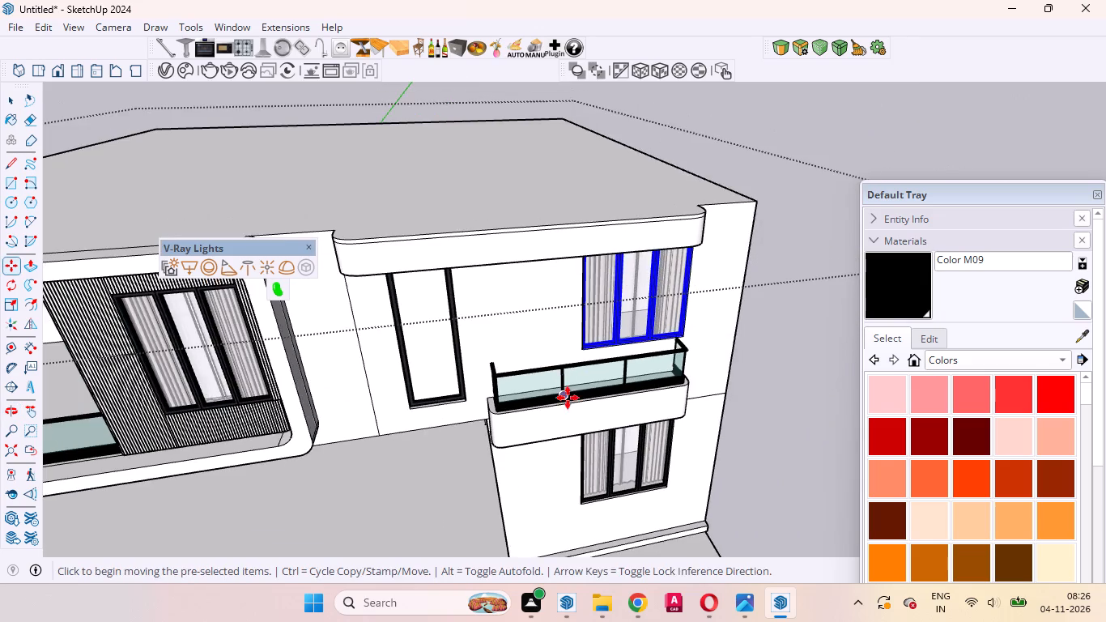
middle_click_drag(567, 398, 564, 222)
scroll(614, 204, "up", 10)
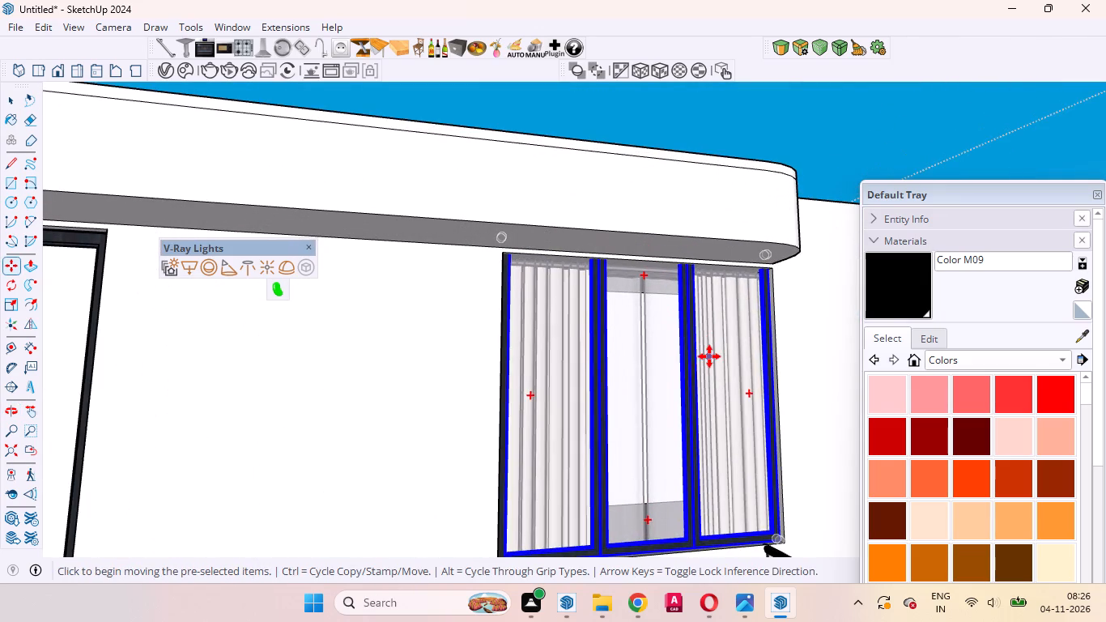
key("s")
scroll(700, 359, "down", 3)
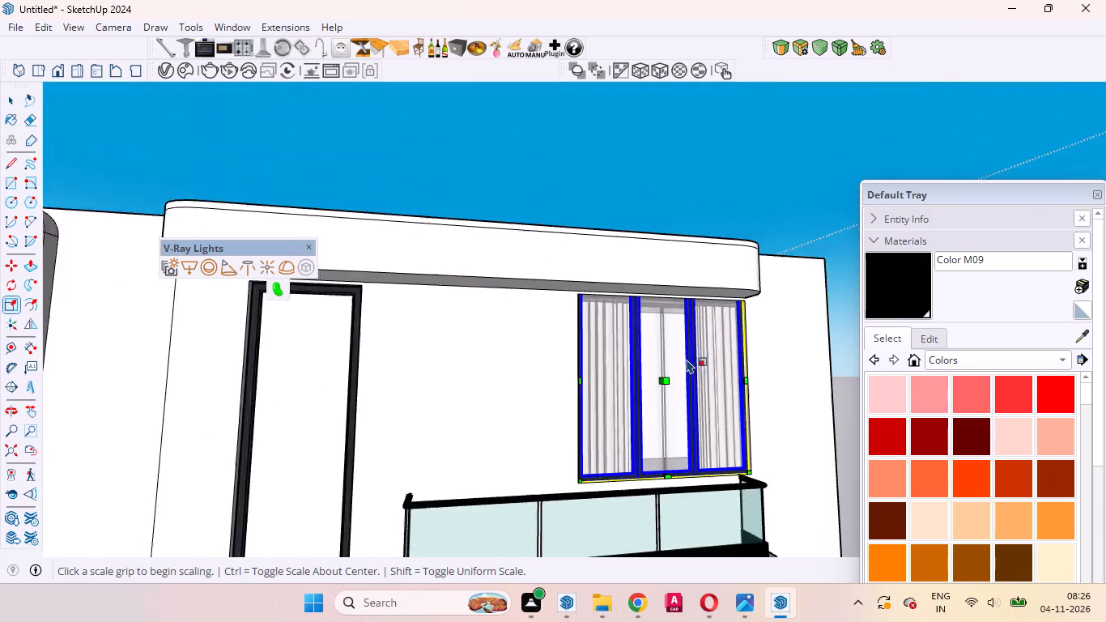
scroll(687, 359, "down", 13)
scroll(703, 333, "up", 17)
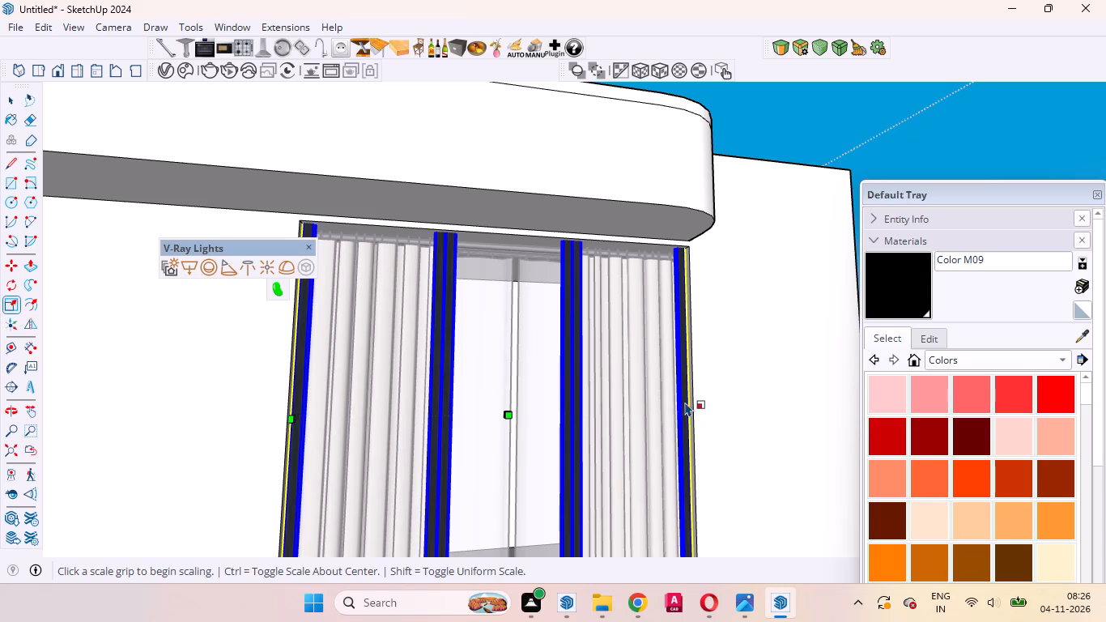
middle_click_drag(686, 437, 697, 577)
scroll(691, 426, "up", 11)
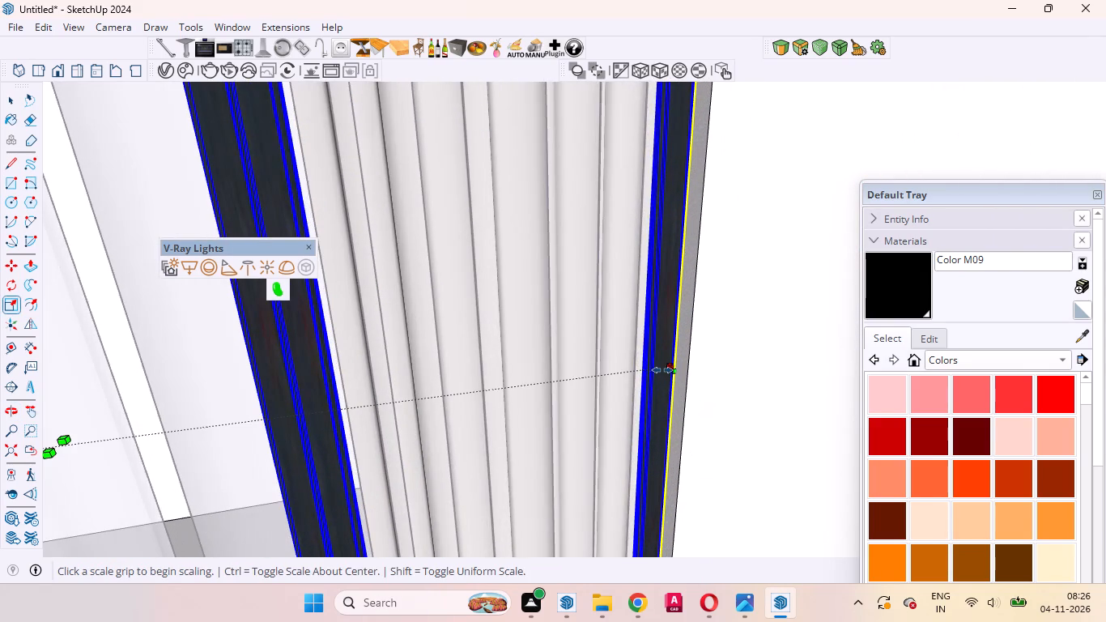
left_click(662, 361)
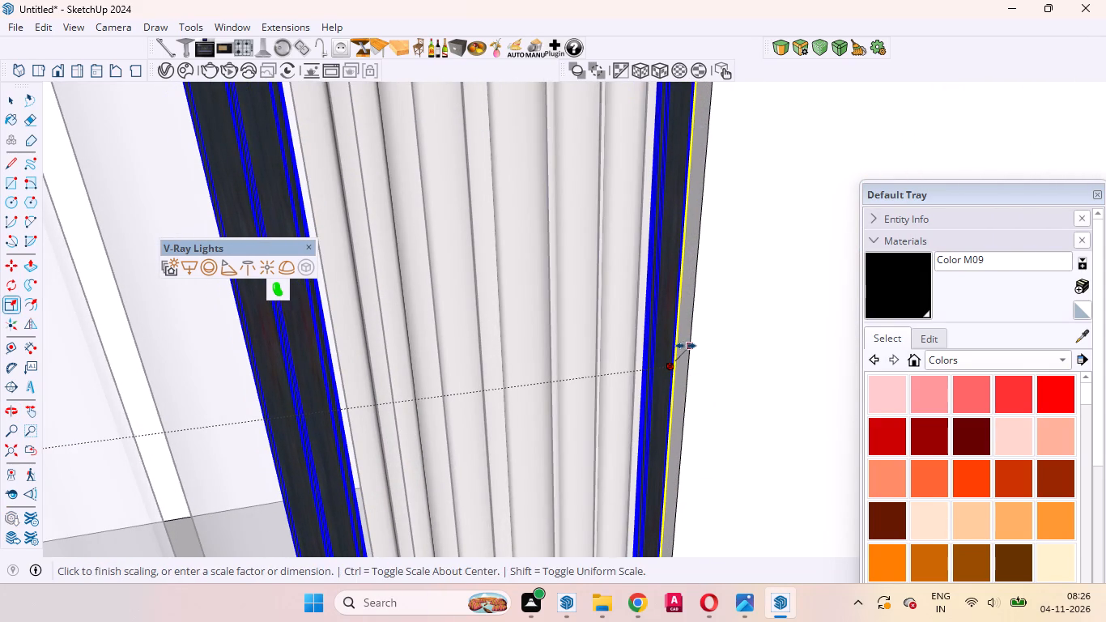
left_click(686, 346)
Scale the copied upper-floor balcony window frame's height so its top meets the upper edge of its opening.
scroll(652, 412, "down", 11)
middle_click_drag(588, 441, 562, 362)
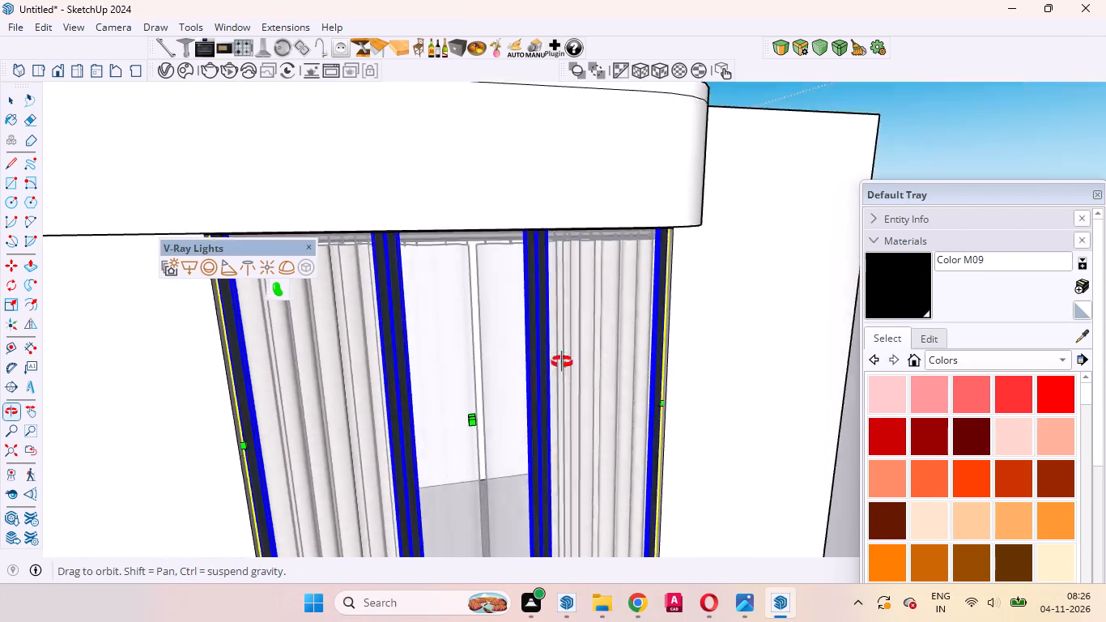
middle_click_drag(562, 362, 554, 260)
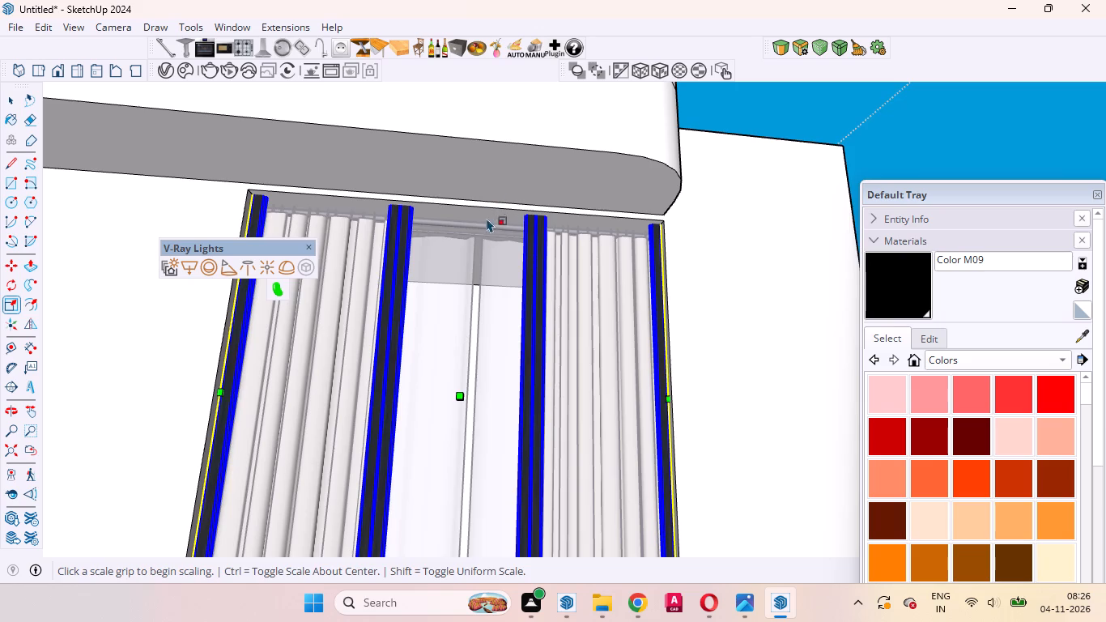
middle_click_drag(493, 245, 569, 279)
scroll(569, 279, "up", 1)
scroll(530, 270, "down", 10)
middle_click_drag(504, 261, 460, 224)
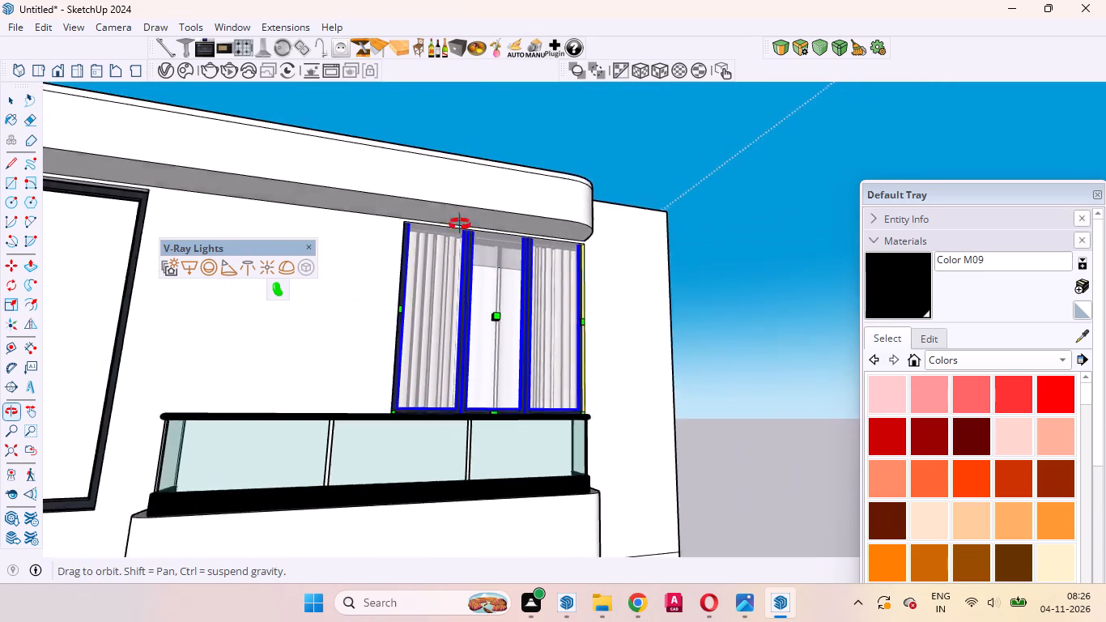
middle_click_drag(460, 224, 350, 198)
scroll(462, 228, "up", 5)
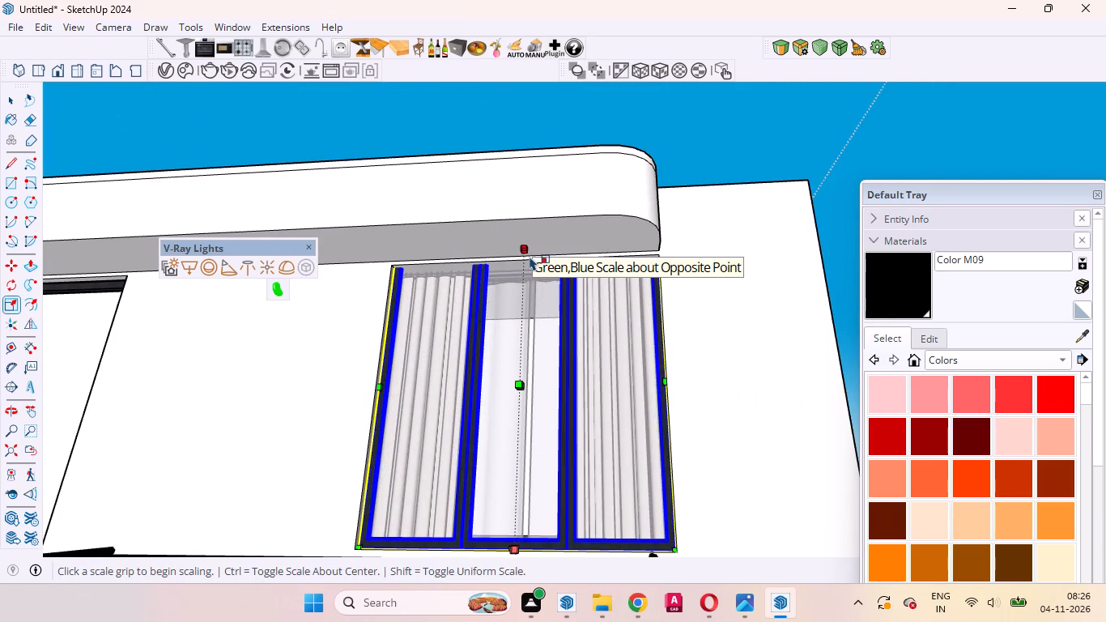
scroll(527, 249, "up", 11)
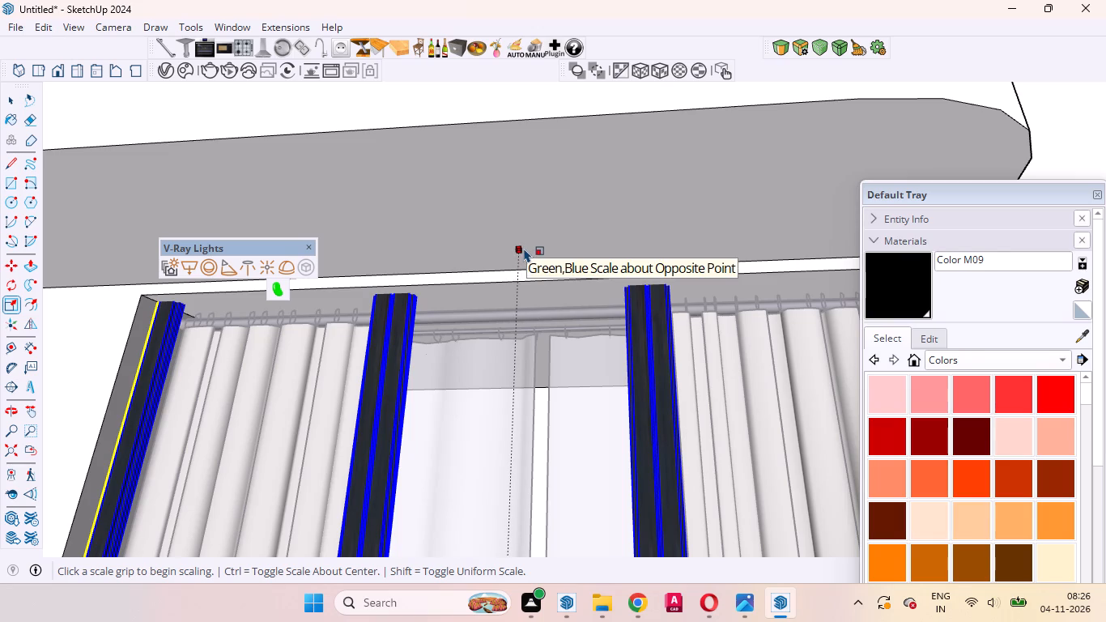
left_click(527, 251)
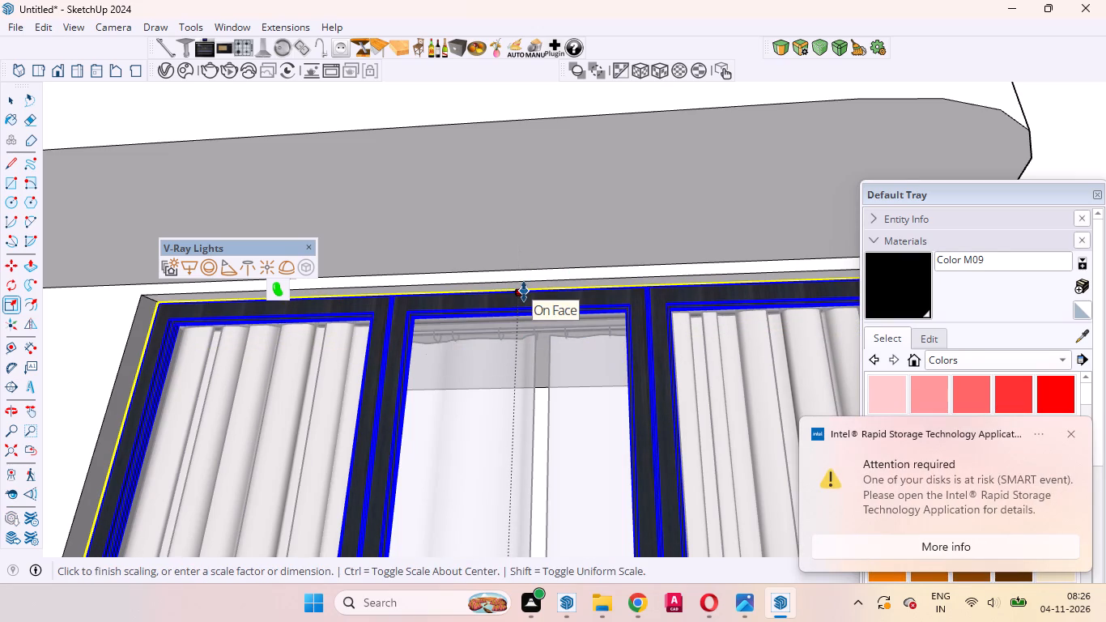
left_click(524, 292)
scroll(533, 309, "down", 12)
scroll(533, 313, "up", 1)
scroll(533, 313, "down", 8)
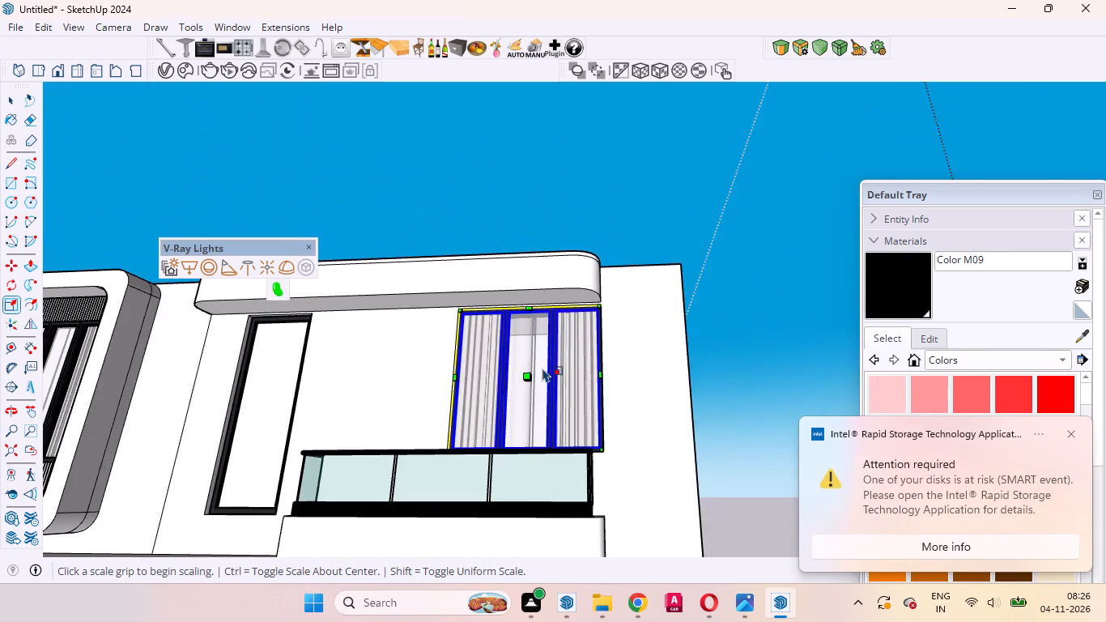
middle_click_drag(556, 389, 751, 509)
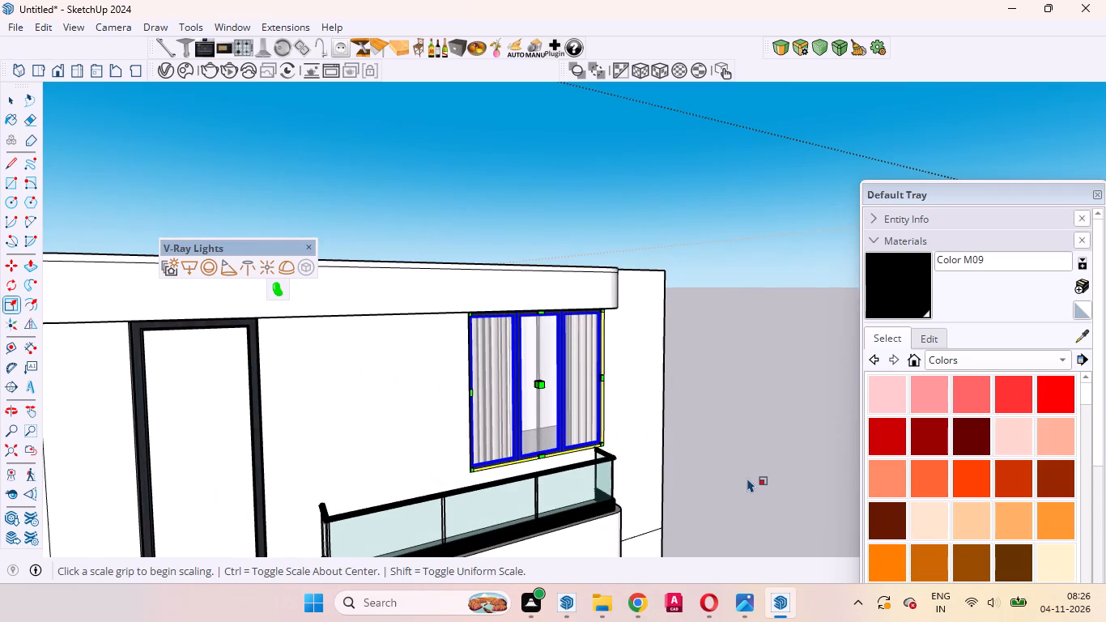
key("space")
left_click(747, 489)
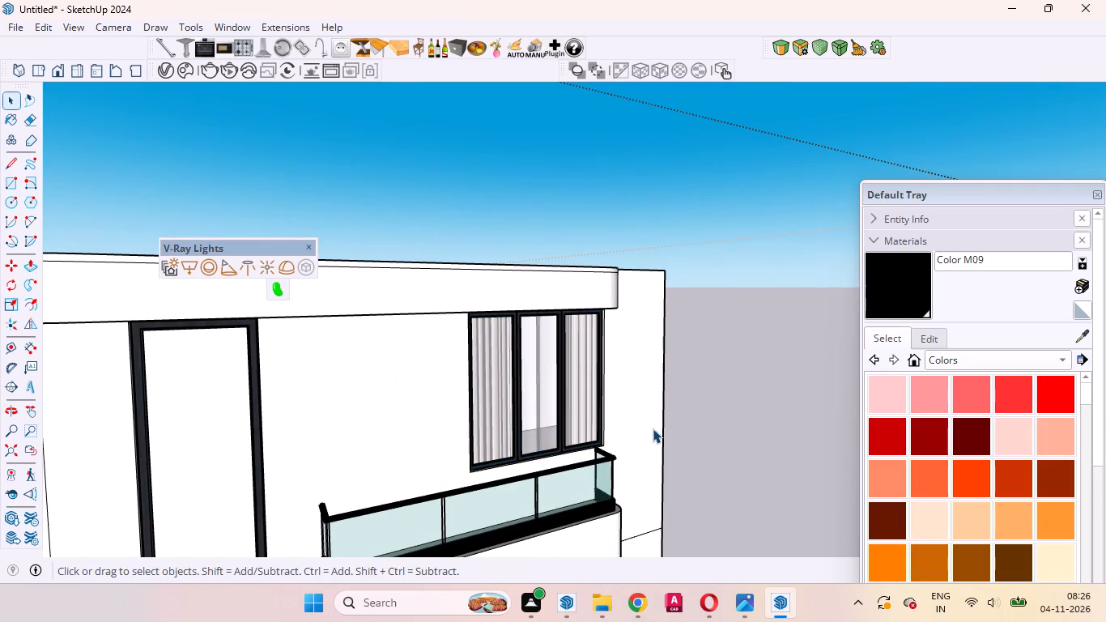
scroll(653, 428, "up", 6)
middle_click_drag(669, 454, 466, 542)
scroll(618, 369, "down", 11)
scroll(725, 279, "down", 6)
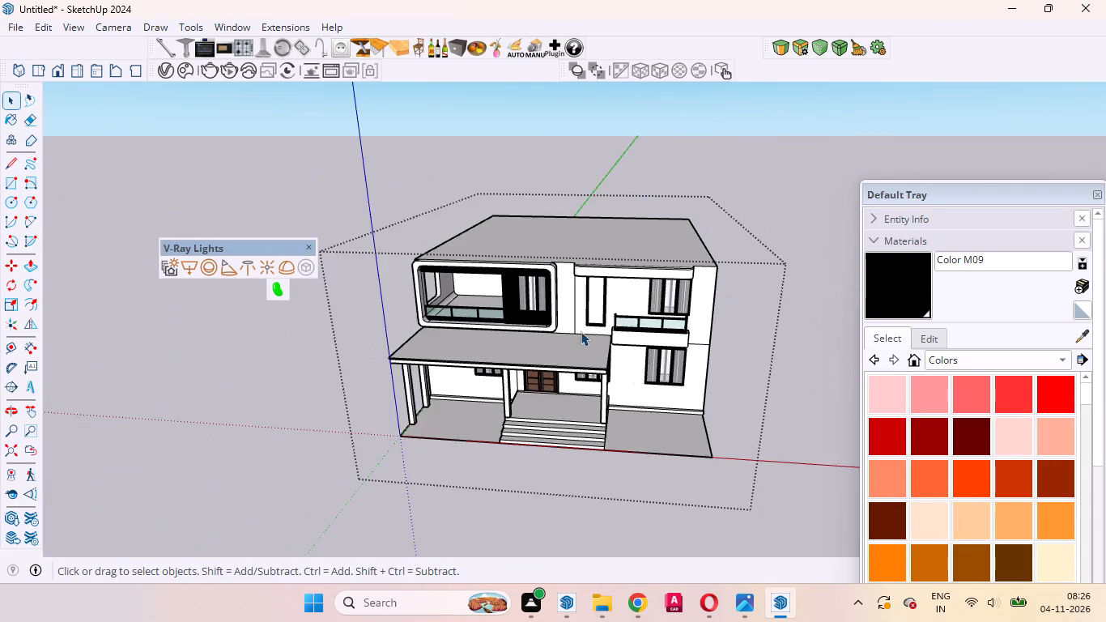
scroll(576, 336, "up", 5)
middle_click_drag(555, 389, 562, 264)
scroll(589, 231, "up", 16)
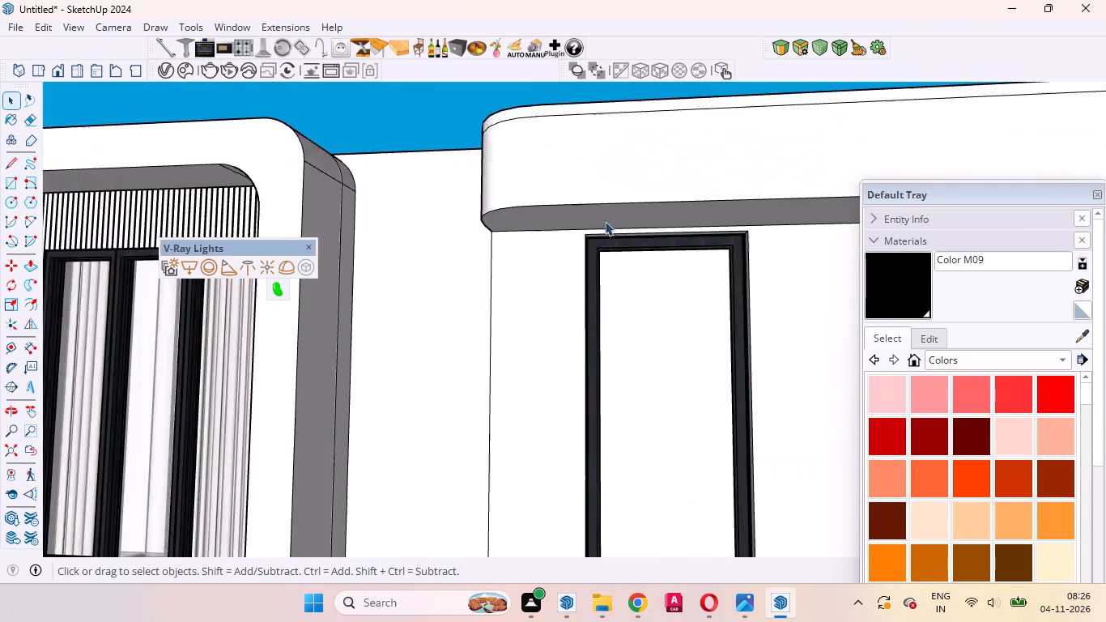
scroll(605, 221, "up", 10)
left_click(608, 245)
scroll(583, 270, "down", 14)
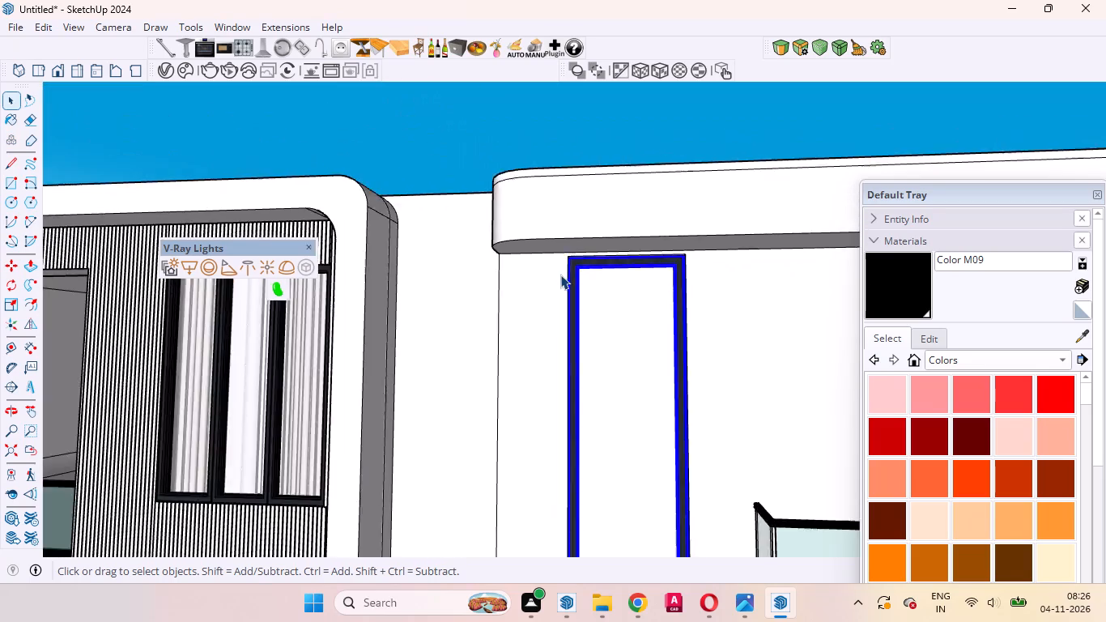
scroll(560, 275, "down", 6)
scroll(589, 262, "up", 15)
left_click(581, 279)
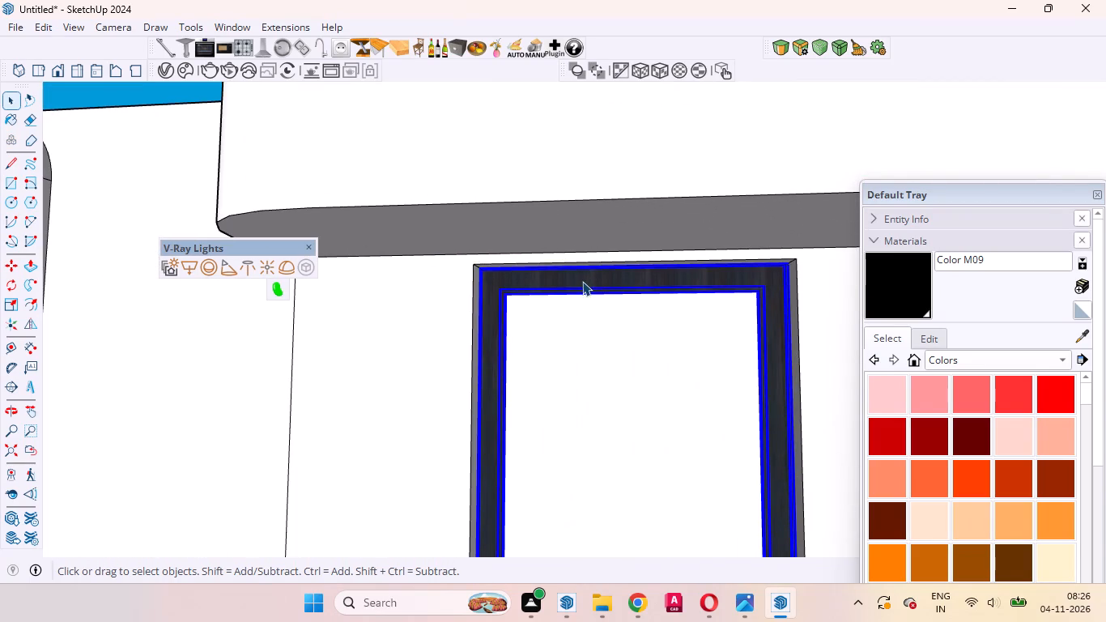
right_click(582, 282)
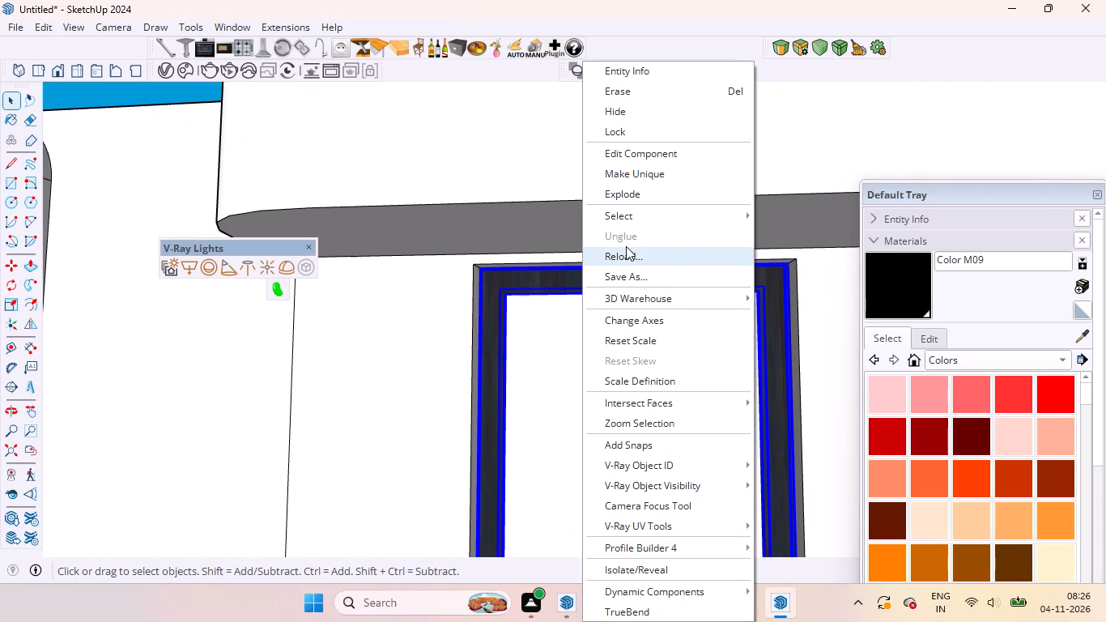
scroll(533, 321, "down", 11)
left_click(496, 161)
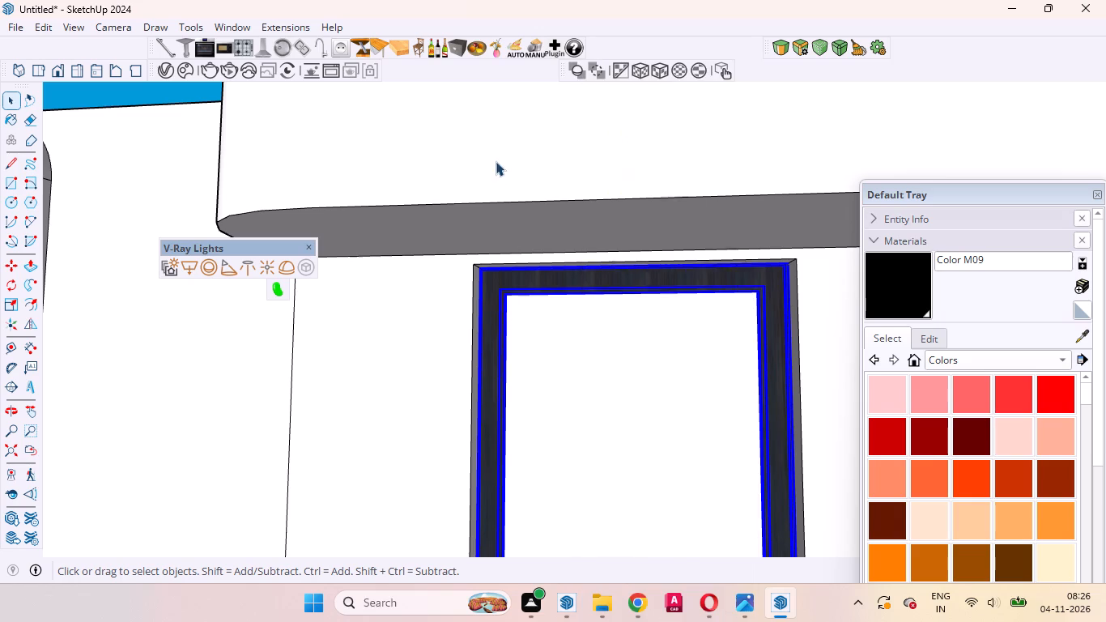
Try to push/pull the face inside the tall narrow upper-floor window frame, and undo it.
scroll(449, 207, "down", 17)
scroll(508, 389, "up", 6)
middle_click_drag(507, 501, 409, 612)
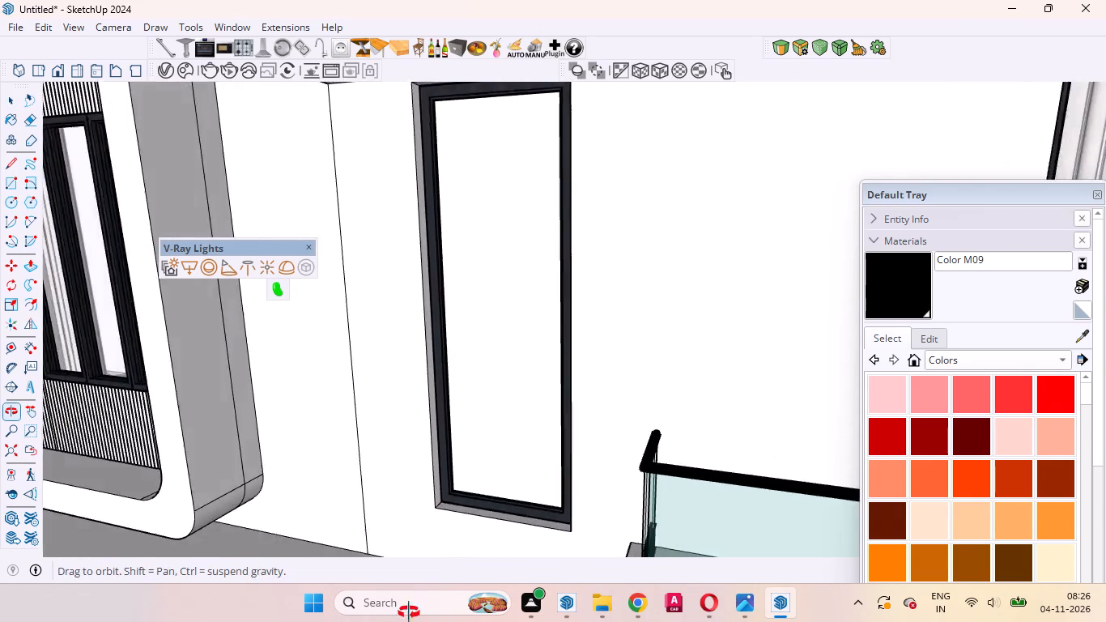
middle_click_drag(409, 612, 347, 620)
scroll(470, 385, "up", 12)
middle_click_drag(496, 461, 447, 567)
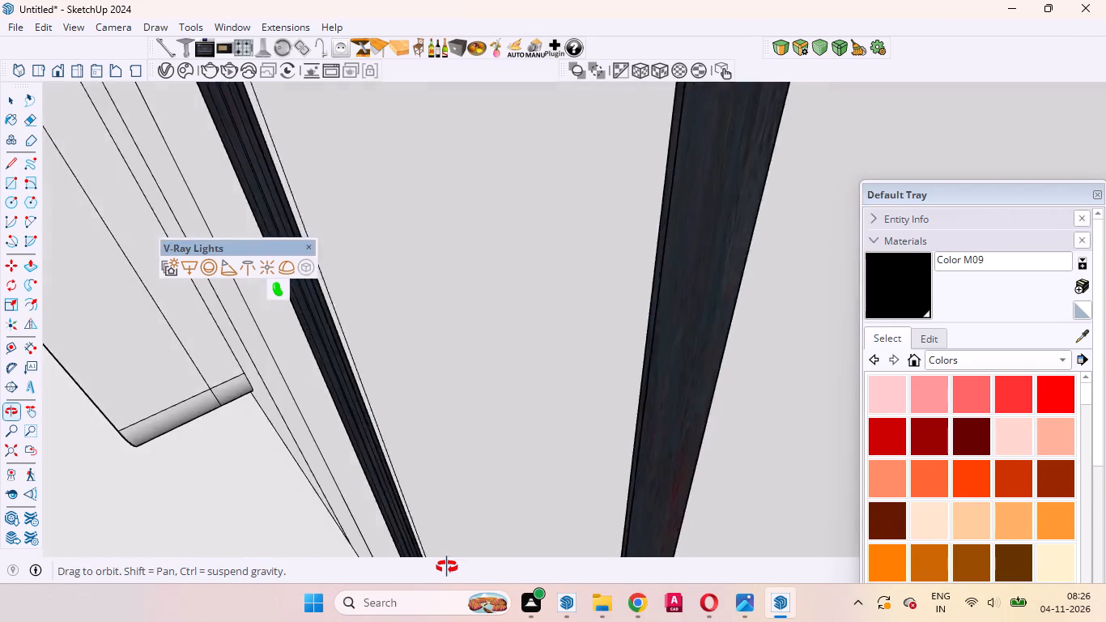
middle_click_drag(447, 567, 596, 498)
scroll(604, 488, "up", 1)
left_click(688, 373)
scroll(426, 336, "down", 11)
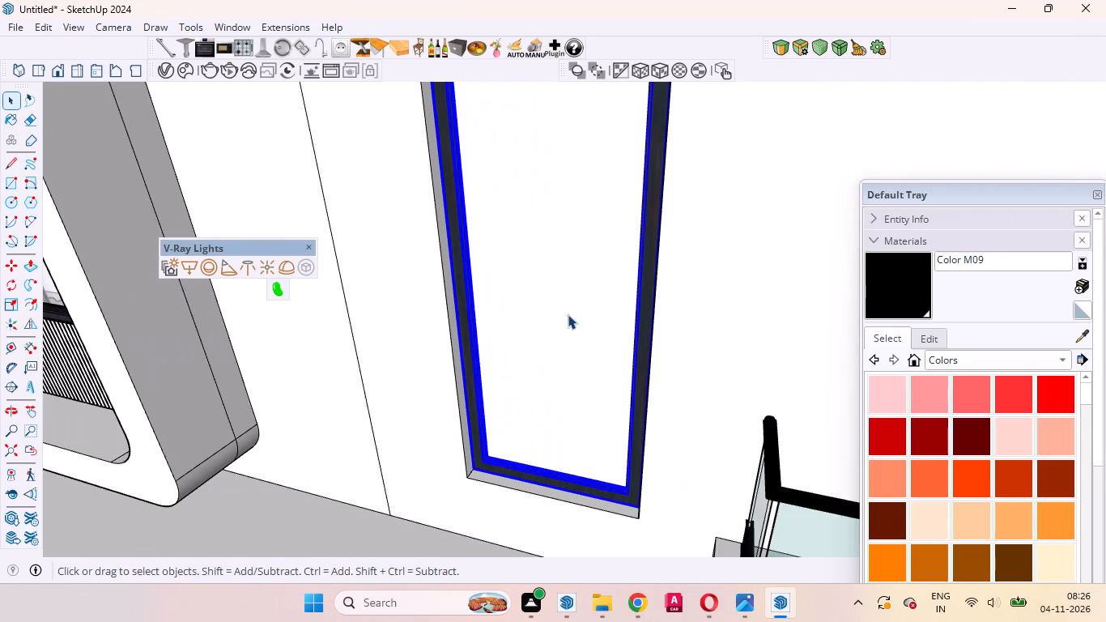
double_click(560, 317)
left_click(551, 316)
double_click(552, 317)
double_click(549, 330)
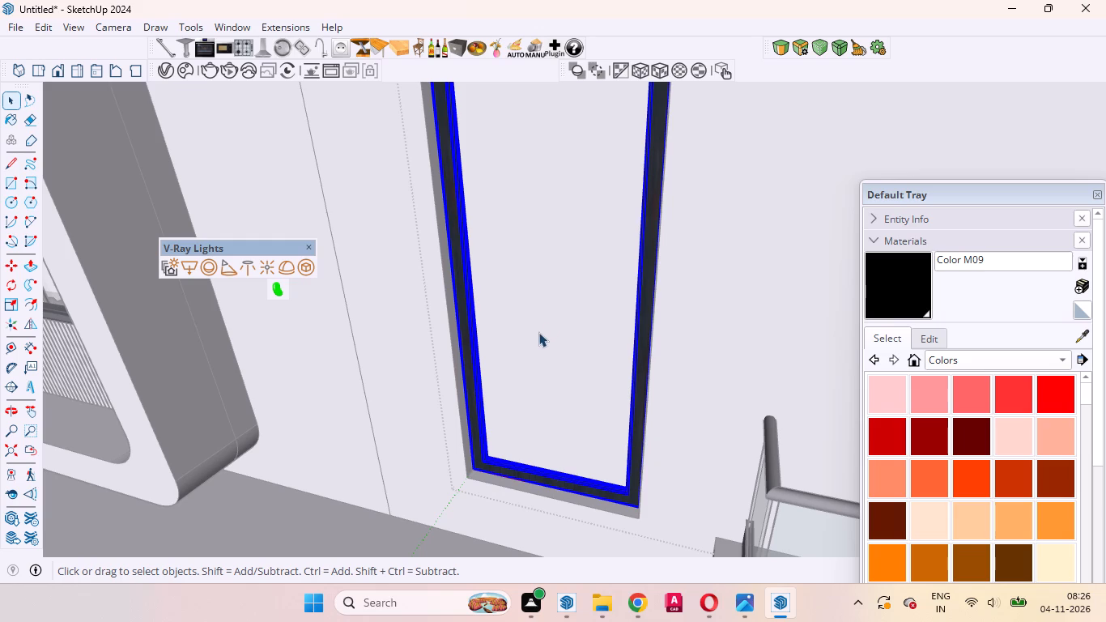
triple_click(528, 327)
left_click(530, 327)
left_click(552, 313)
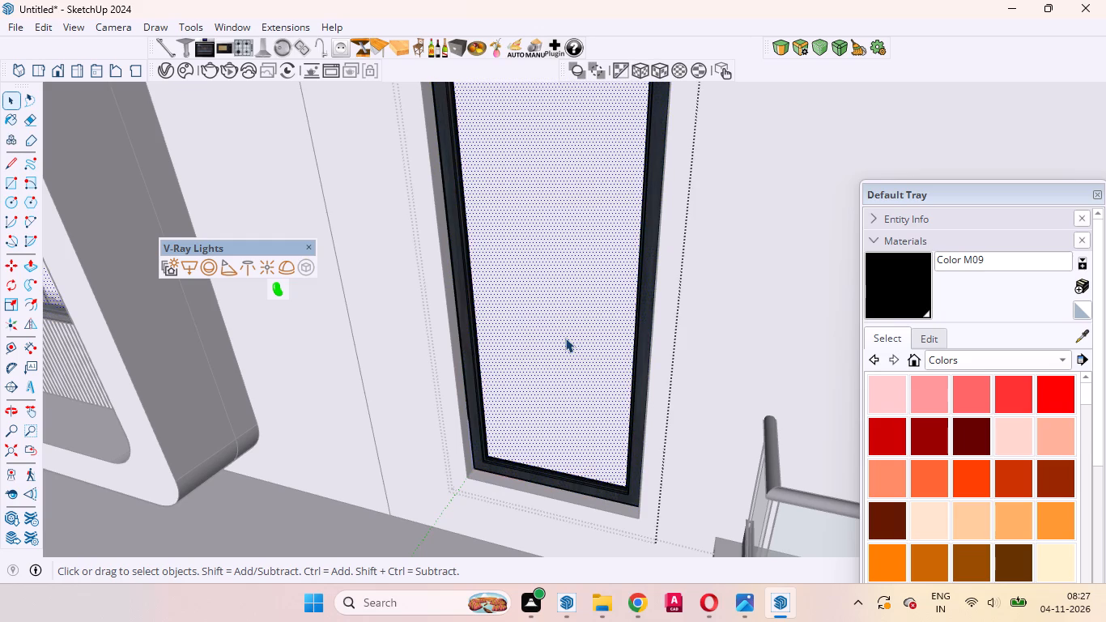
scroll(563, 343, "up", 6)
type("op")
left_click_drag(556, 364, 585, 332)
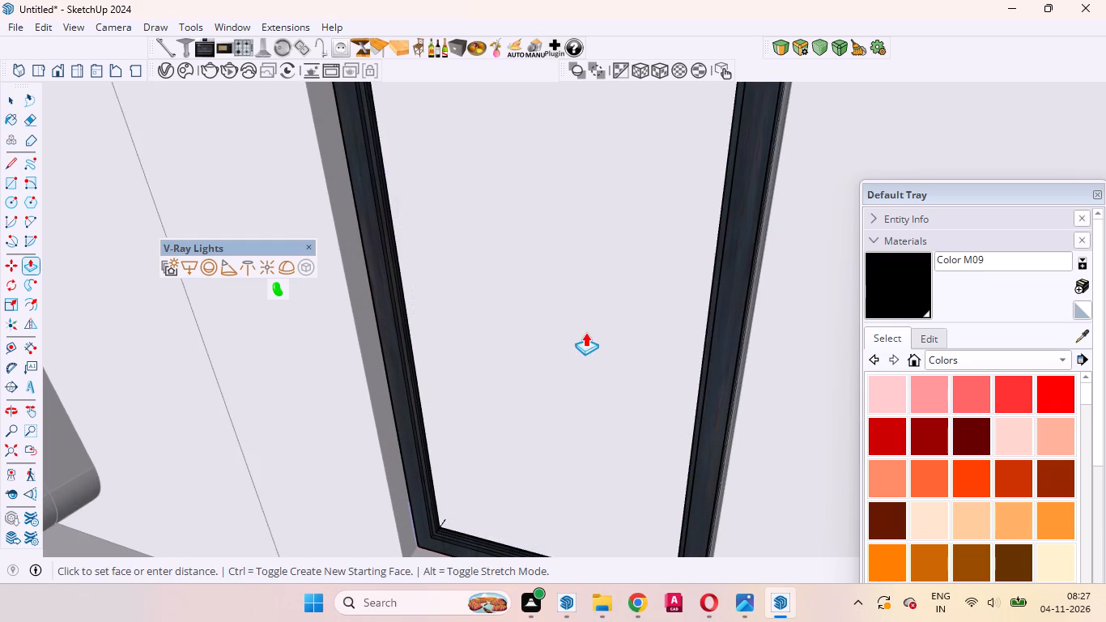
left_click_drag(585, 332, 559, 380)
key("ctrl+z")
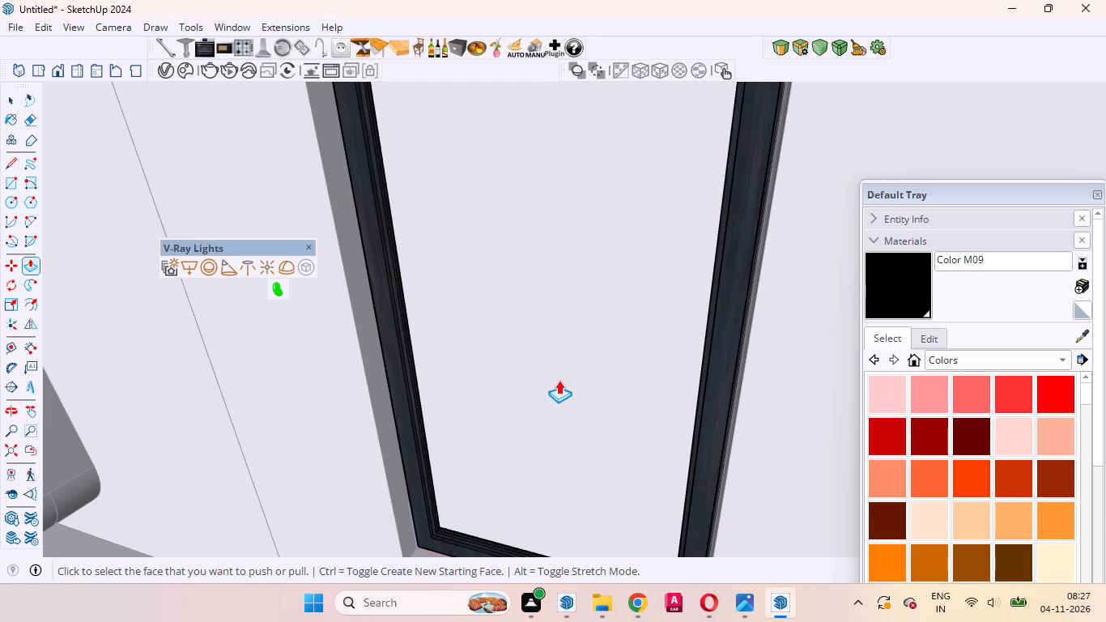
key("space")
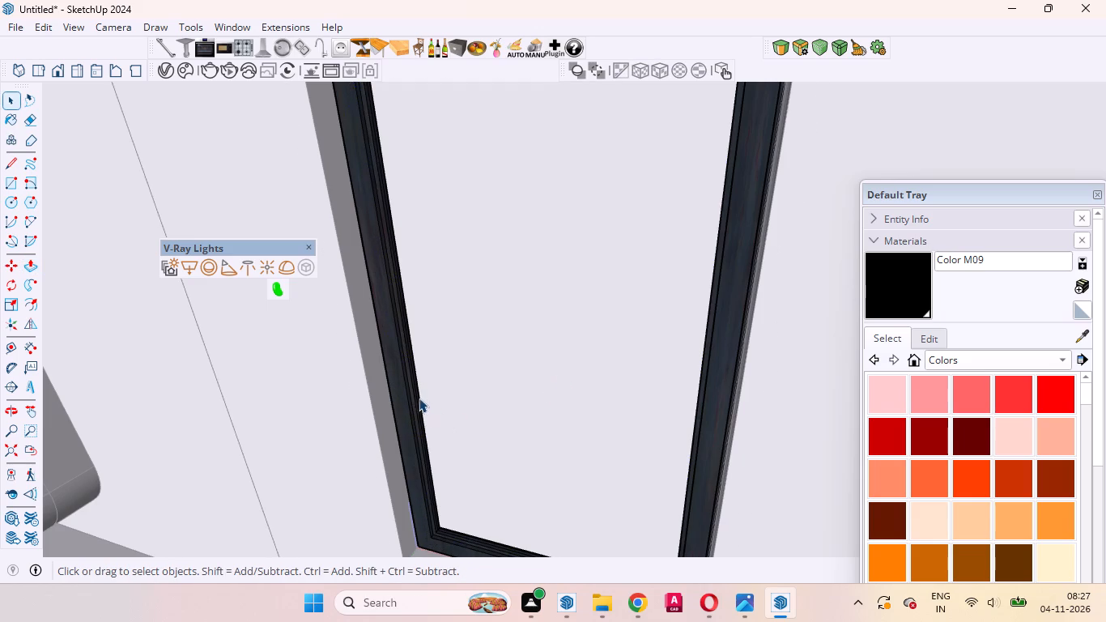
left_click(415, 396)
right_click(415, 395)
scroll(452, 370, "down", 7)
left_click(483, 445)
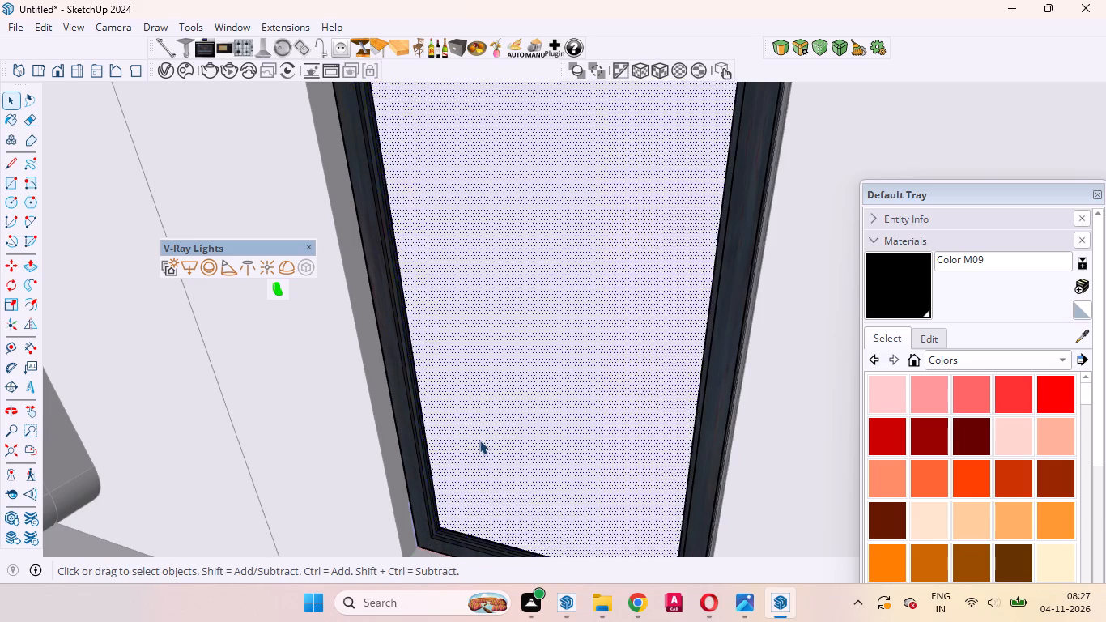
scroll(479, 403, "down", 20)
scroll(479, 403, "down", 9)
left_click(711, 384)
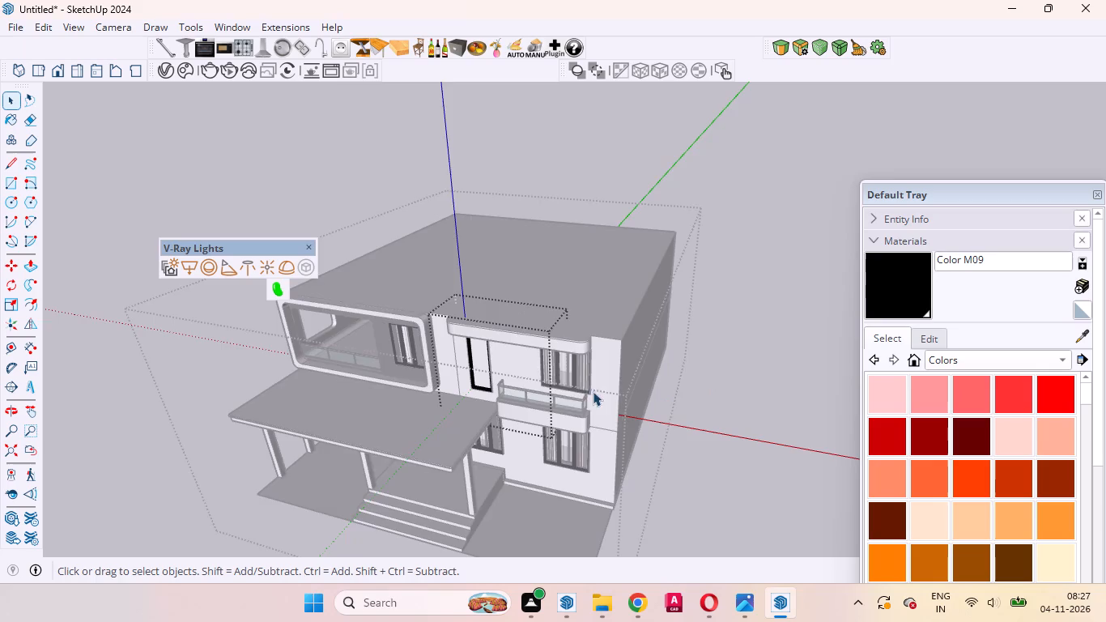
Hide the dark frame of the tall narrow upper-floor window beside the small balcony.
scroll(555, 394, "up", 20)
left_click(410, 361)
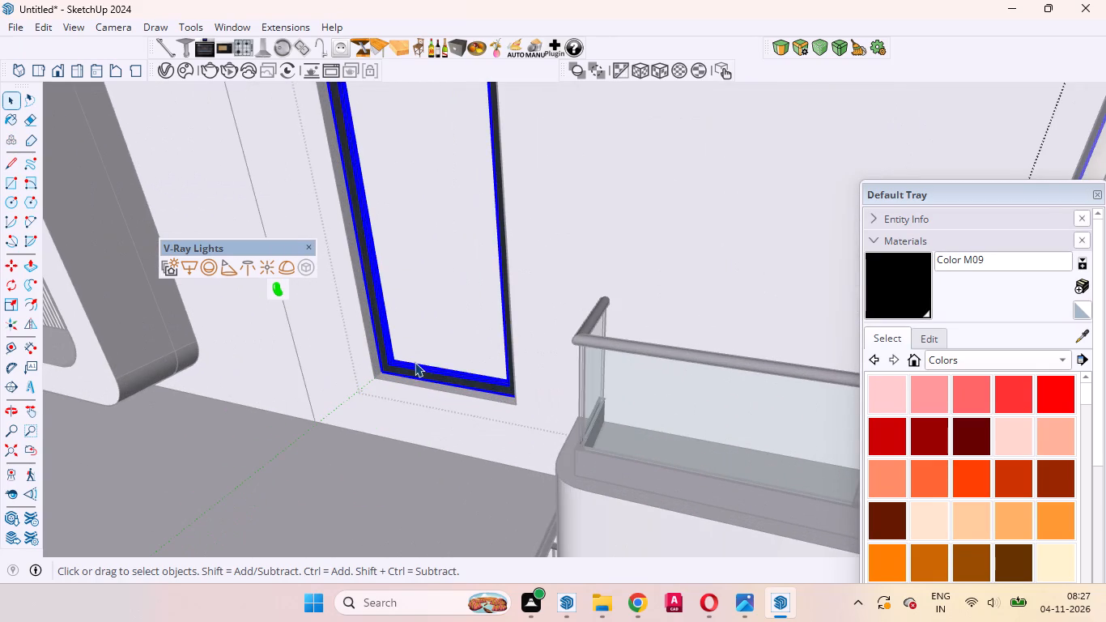
right_click(415, 363)
right_click(415, 365)
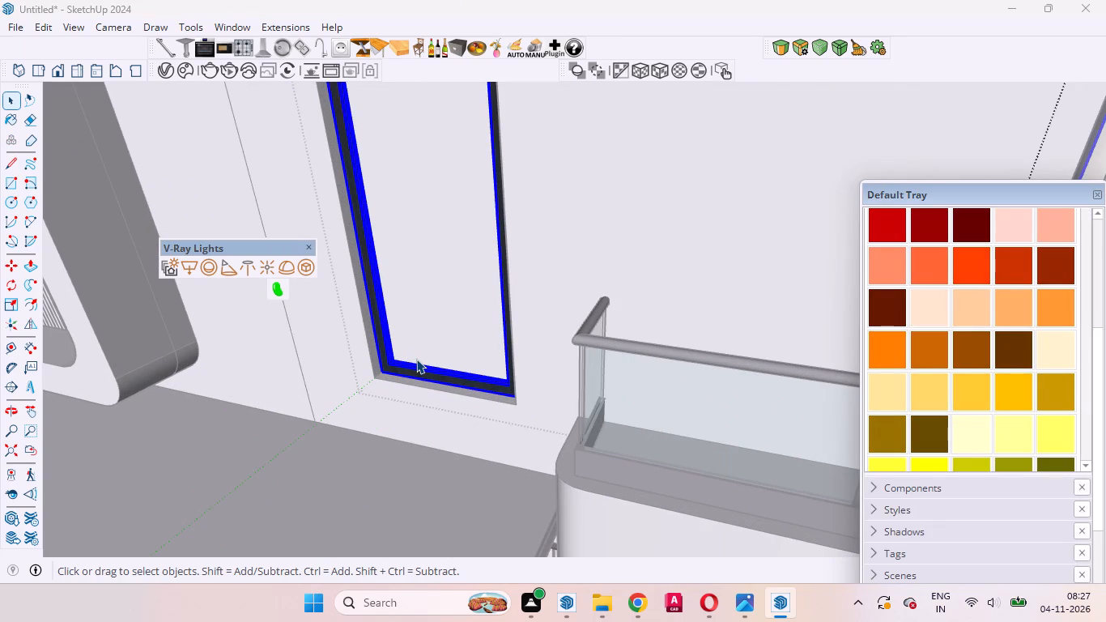
scroll(411, 364, "up", 4)
right_click(411, 366)
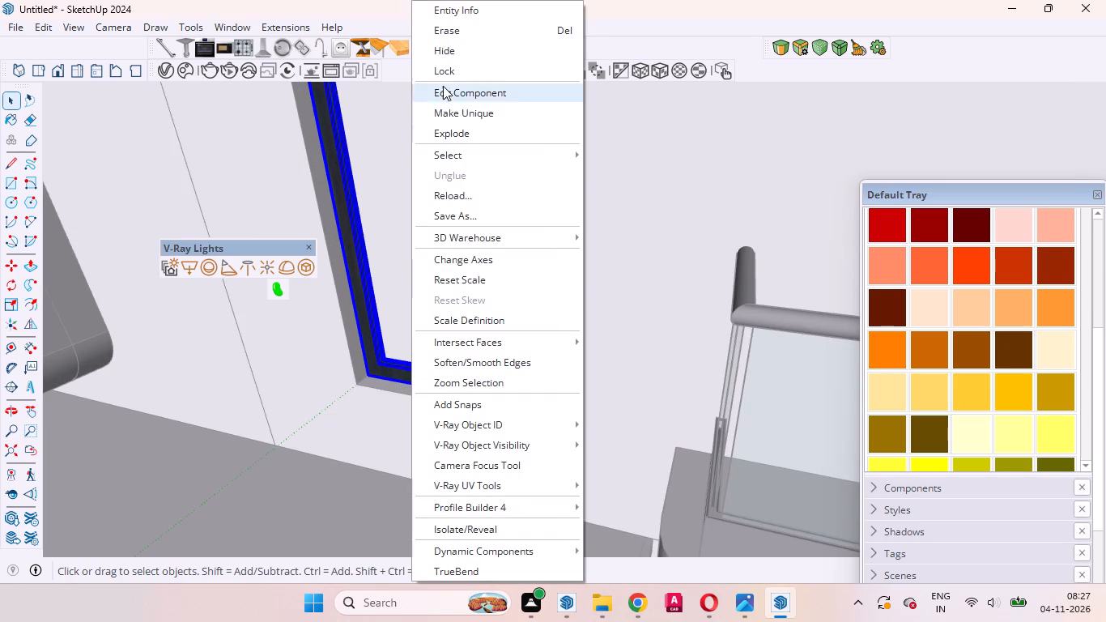
left_click(447, 48)
Push the back face of the tall narrow upper-floor window opening deeper into the wall.
scroll(424, 392, "up", 3)
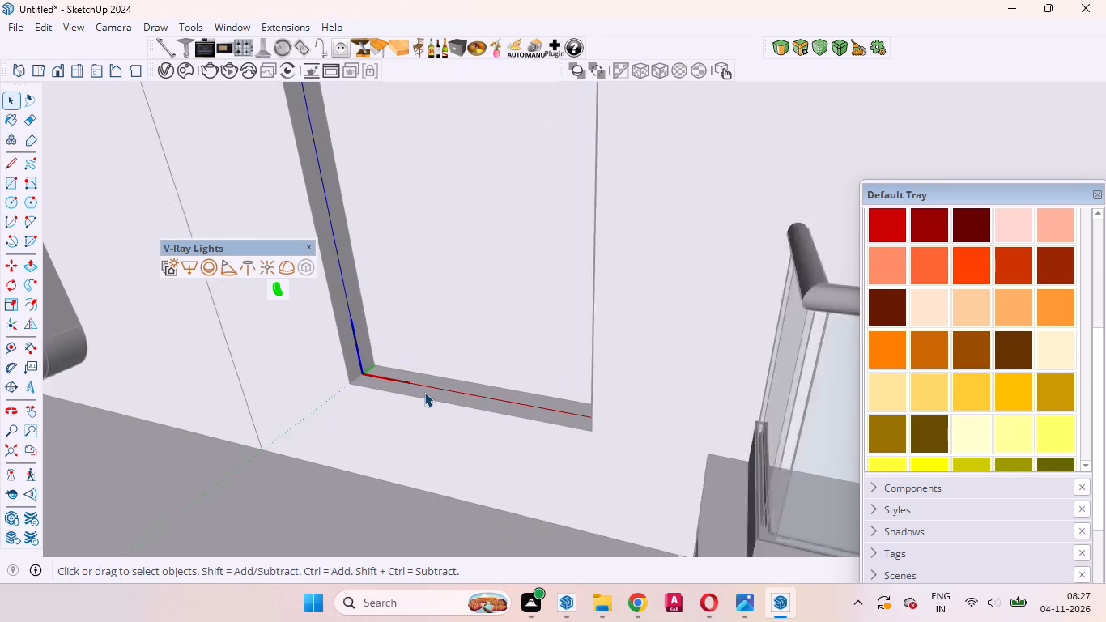
scroll(424, 392, "up", 7)
middle_click_drag(445, 415, 459, 477)
scroll(467, 462, "down", 10)
left_click(511, 335)
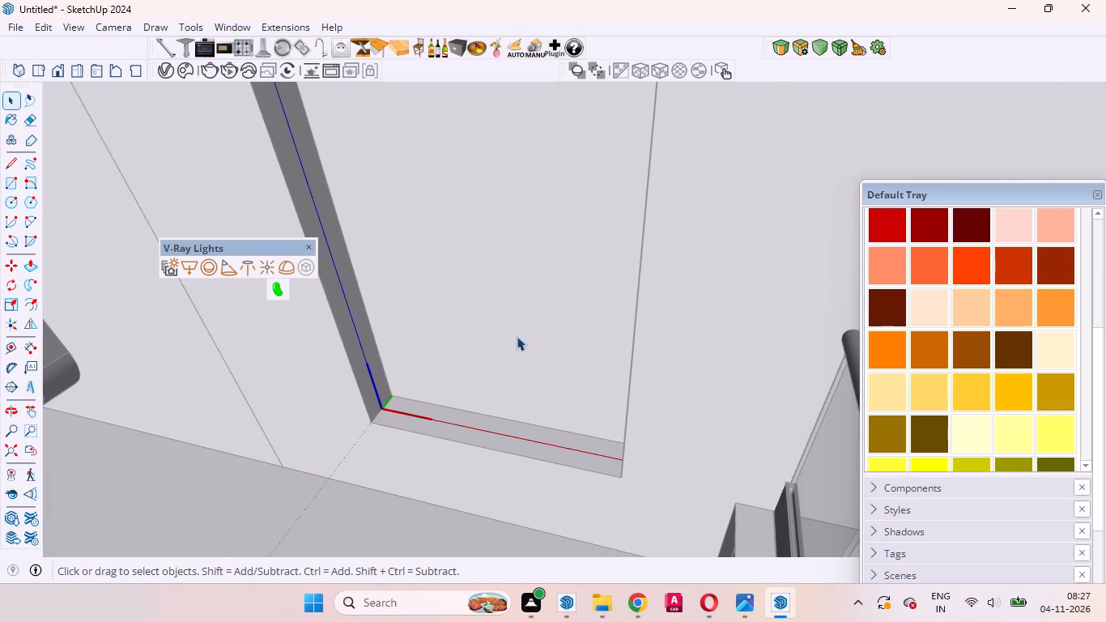
scroll(473, 412, "down", 20)
scroll(473, 412, "down", 5)
double_click(715, 333)
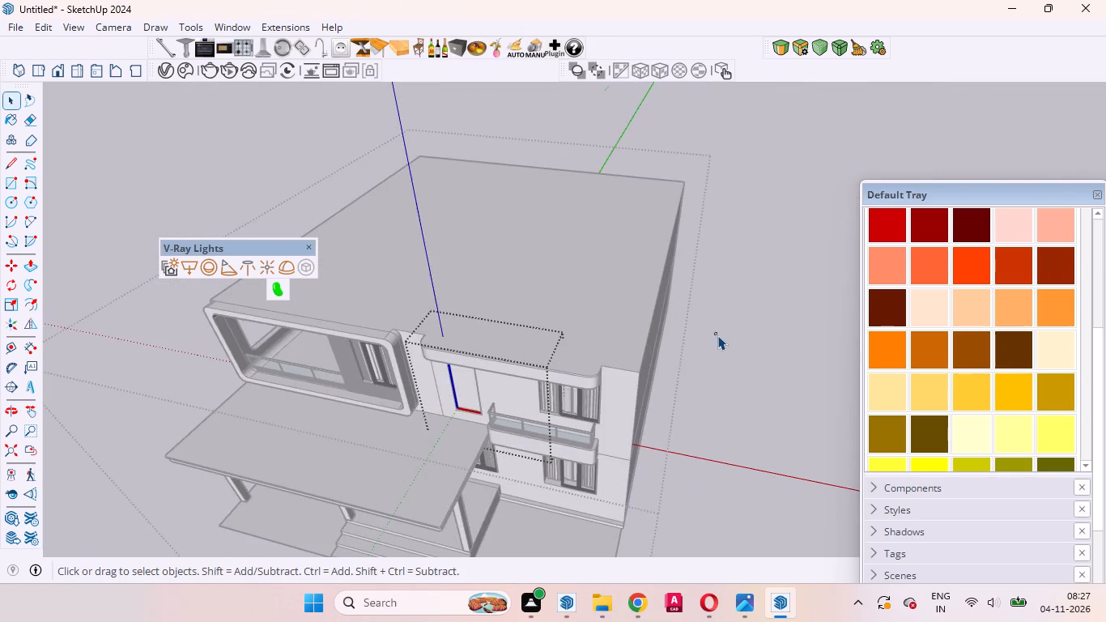
scroll(512, 399, "up", 16)
left_click(407, 383)
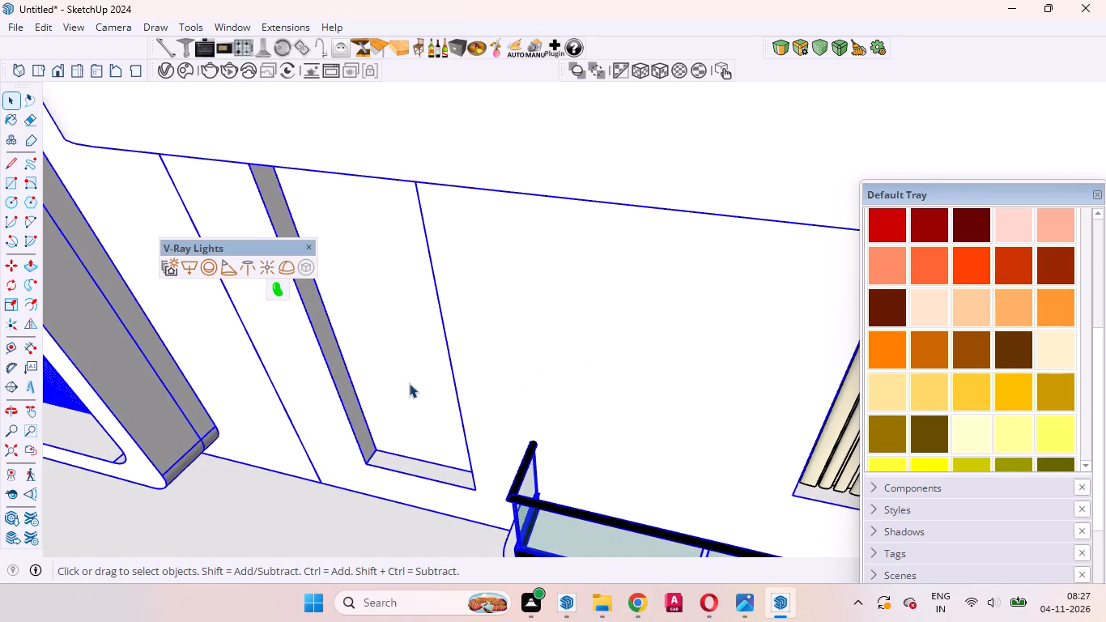
triple_click(409, 383)
left_click(410, 384)
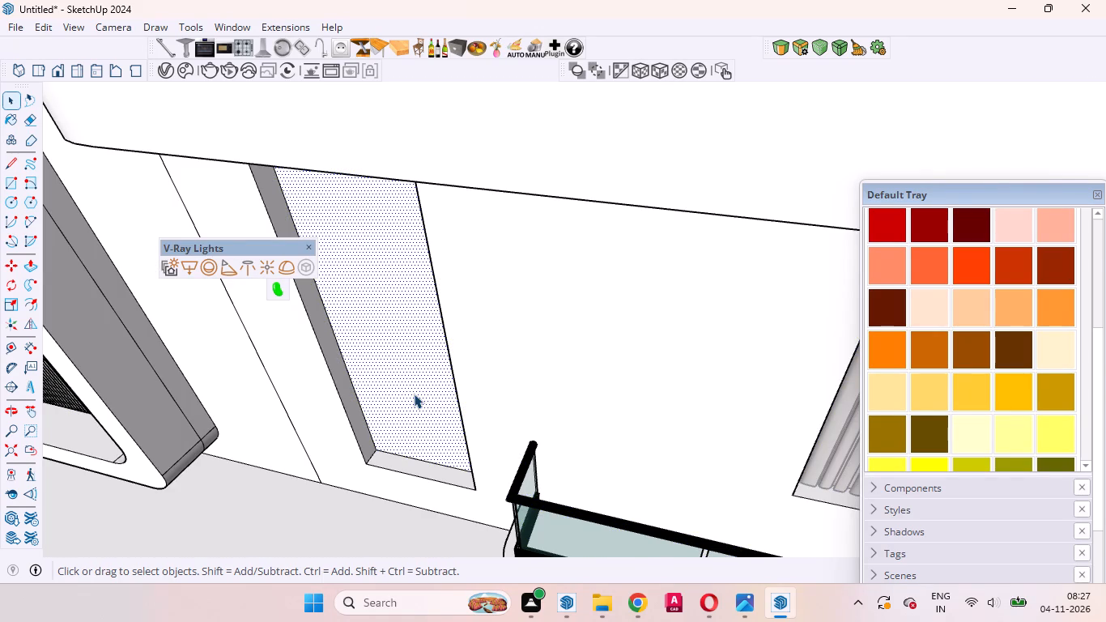
key("p")
left_click_drag(414, 394, 422, 379)
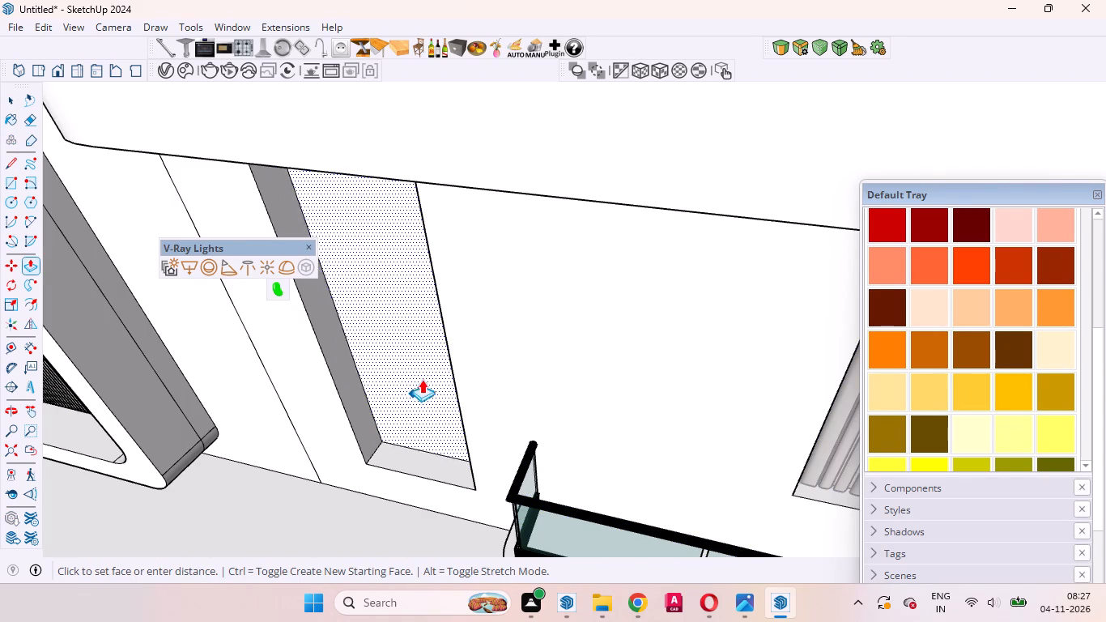
left_click_drag(422, 379, 439, 351)
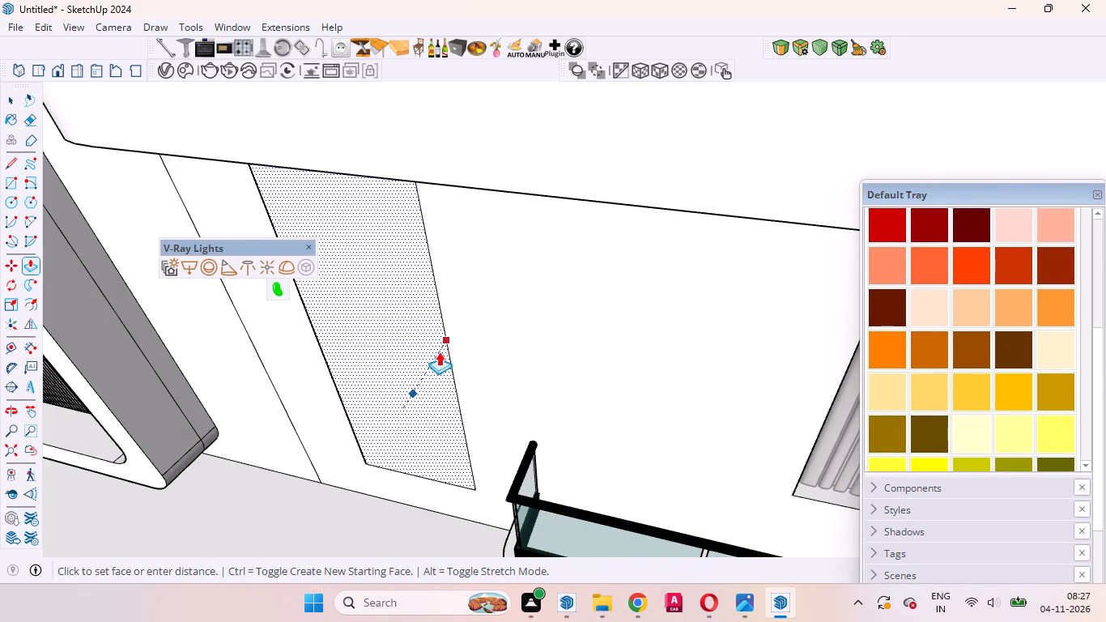
left_click_drag(439, 351, 430, 338)
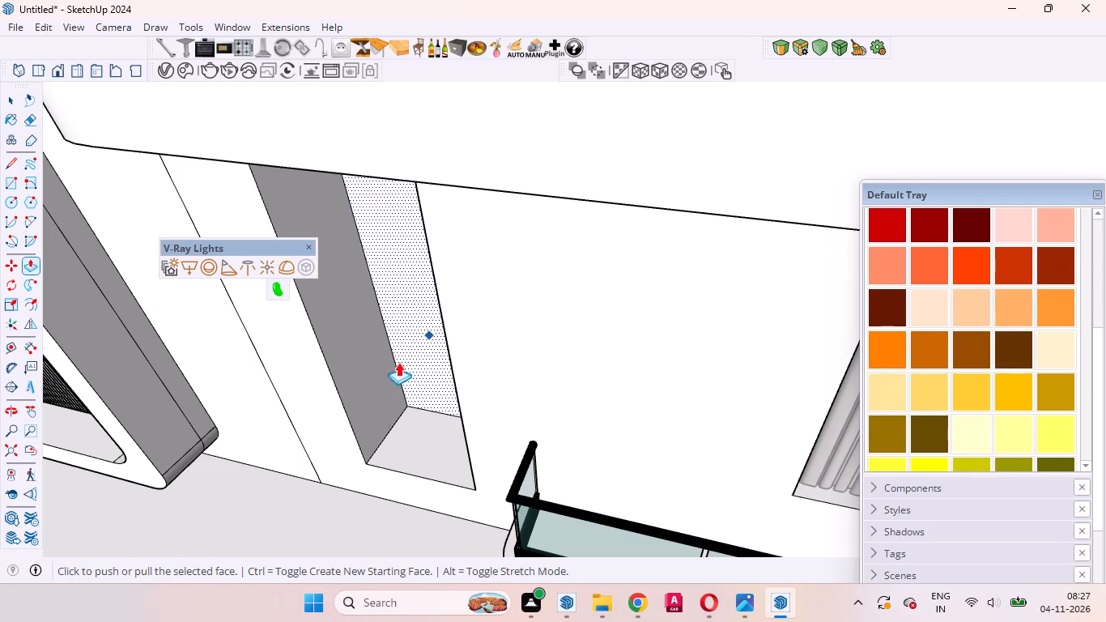
key("space")
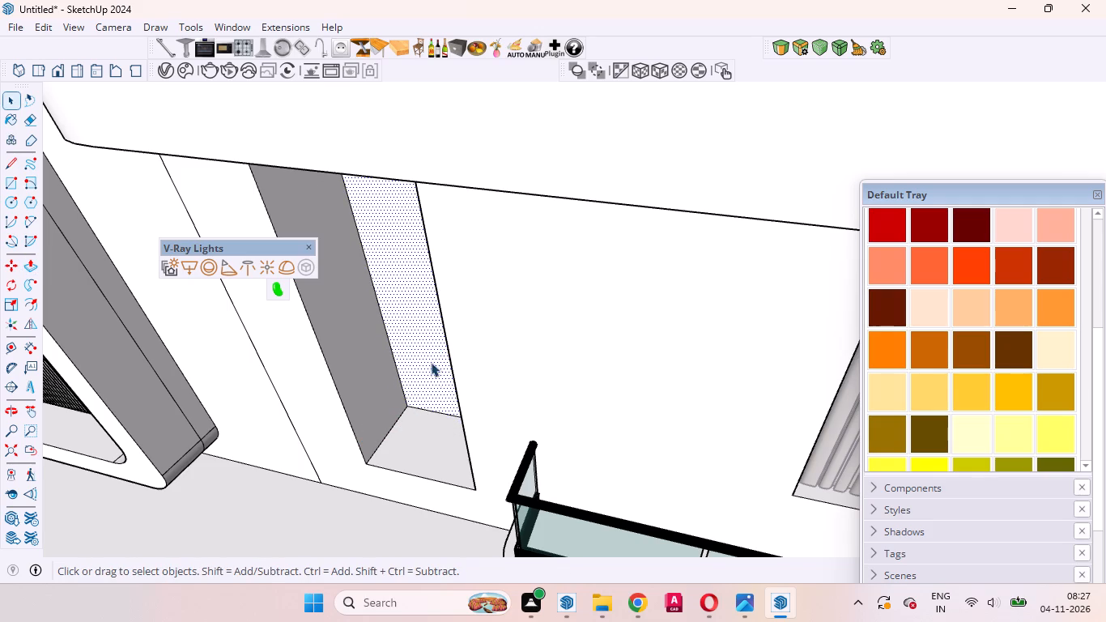
Search 3D Warehouse for "curtain".
scroll(425, 362, "down", 20)
middle_click_drag(566, 452, 662, 307)
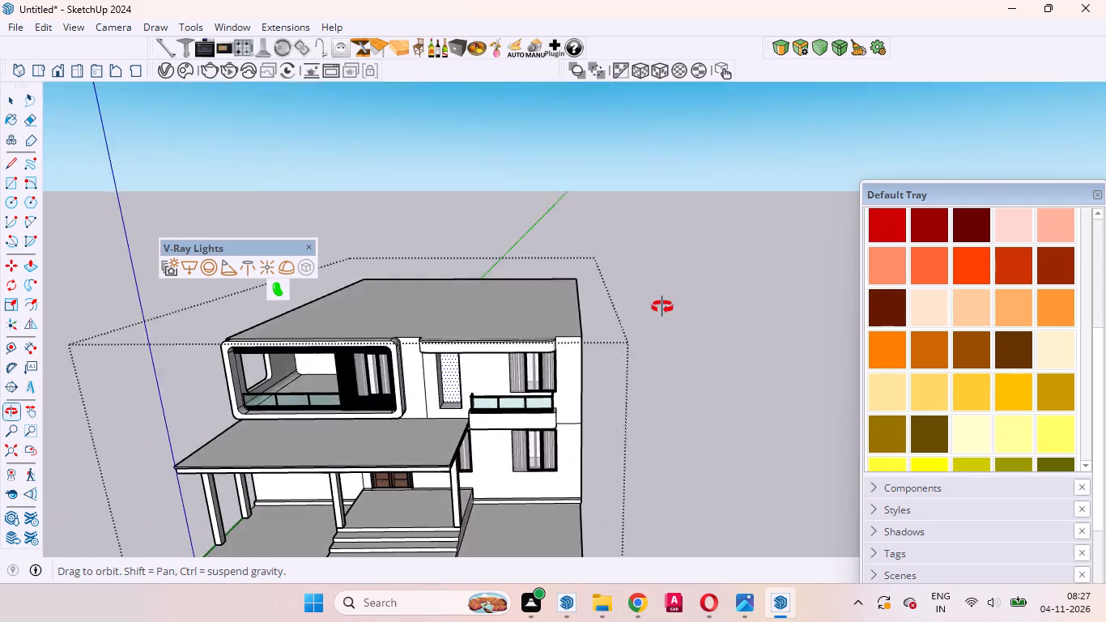
middle_click_drag(662, 307, 671, 292)
scroll(413, 292, "up", 4)
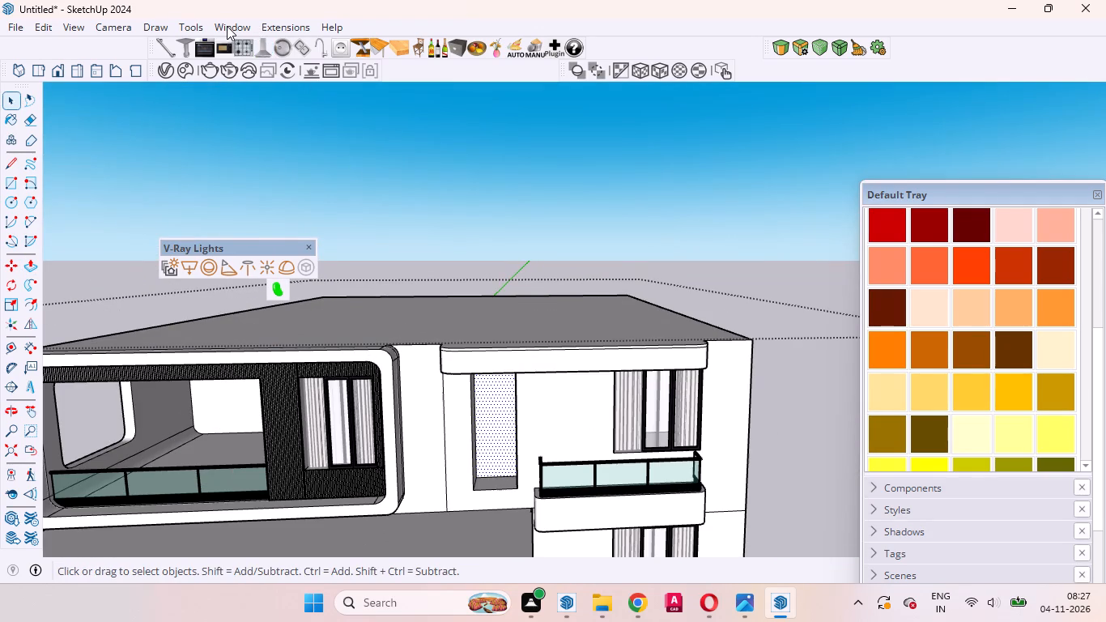
left_click(227, 26)
left_click(254, 149)
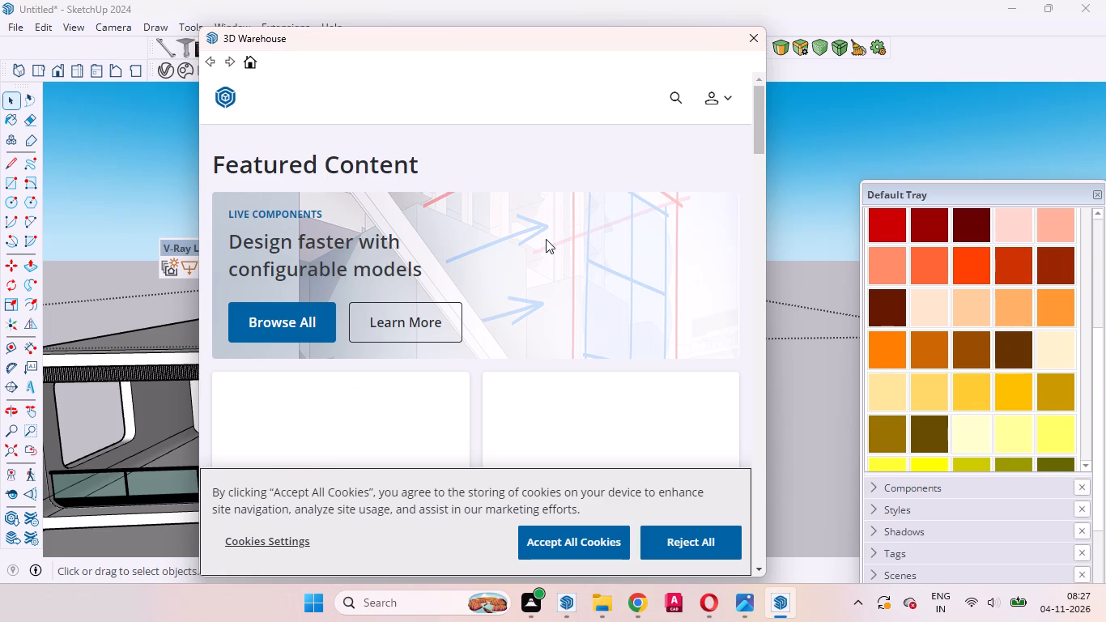
left_click(678, 90)
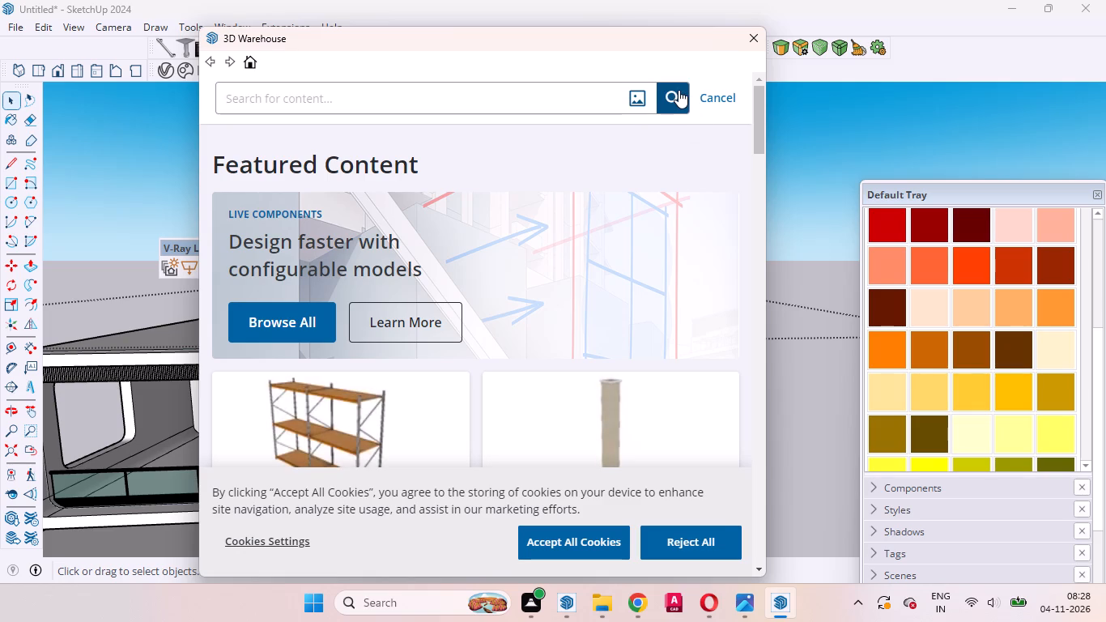
left_click(417, 99)
type("cur")
type("tain")
key("Return")
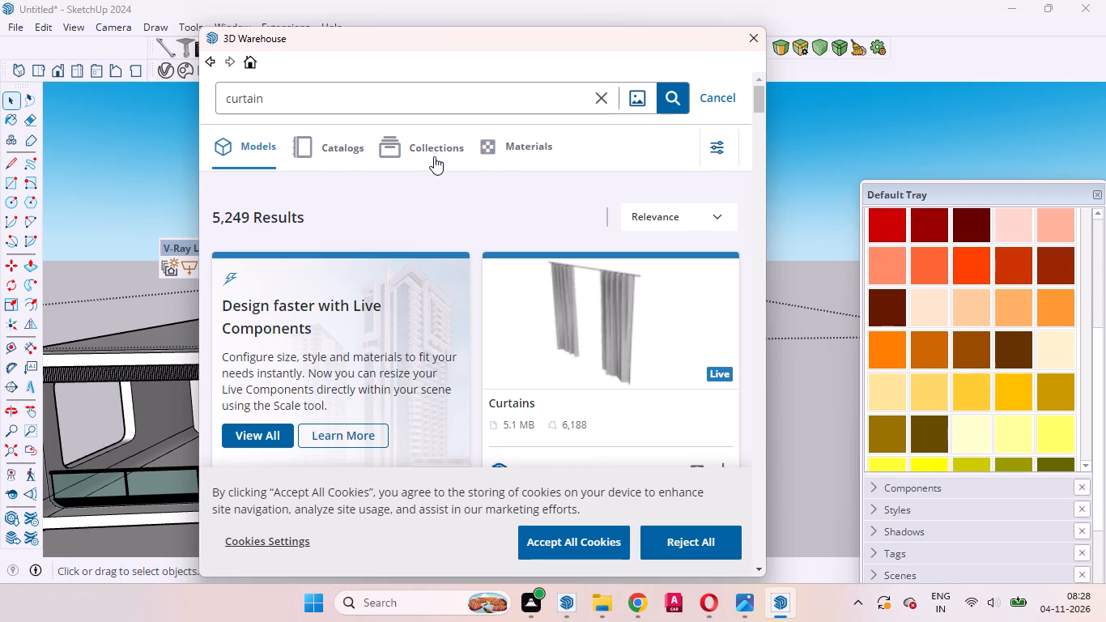
Load the 40 KB cream "curtains" model directly into the model and place it beside the house's upper floor.
scroll(543, 224, "down", 2)
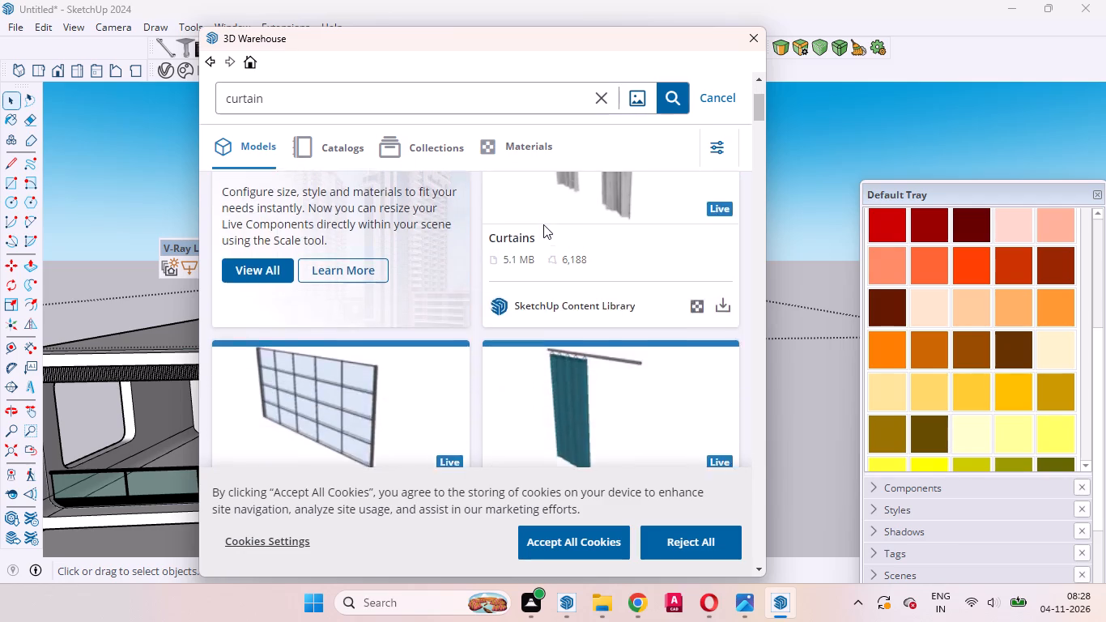
scroll(543, 224, "down", 5)
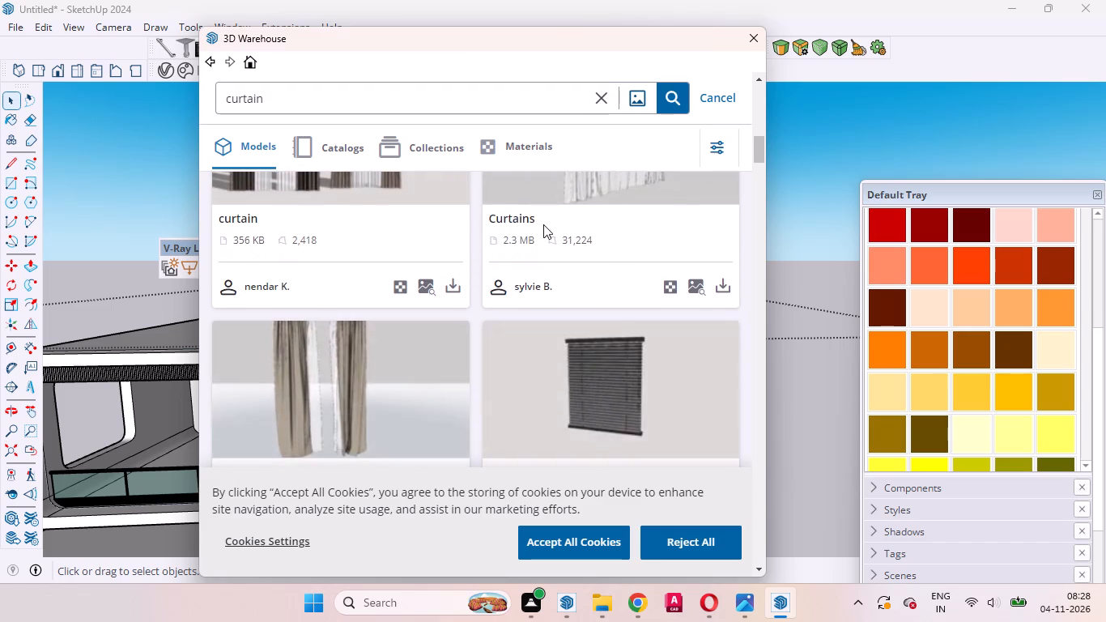
scroll(543, 224, "down", 4)
scroll(543, 224, "up", 1)
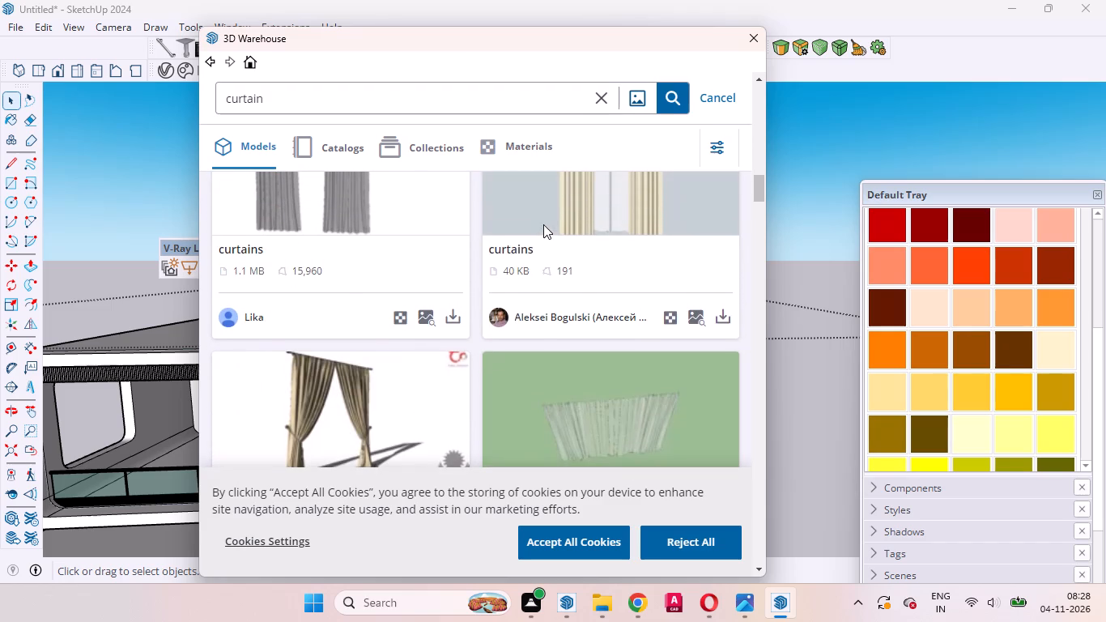
scroll(543, 224, "up", 1)
double_click(721, 307)
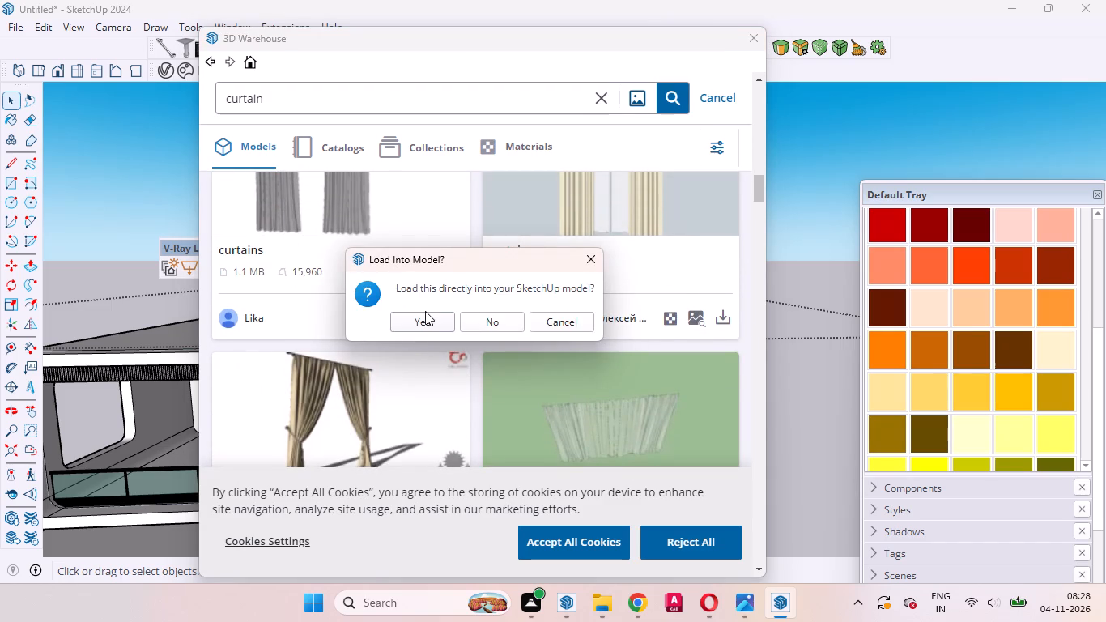
left_click(425, 311)
left_click(425, 317)
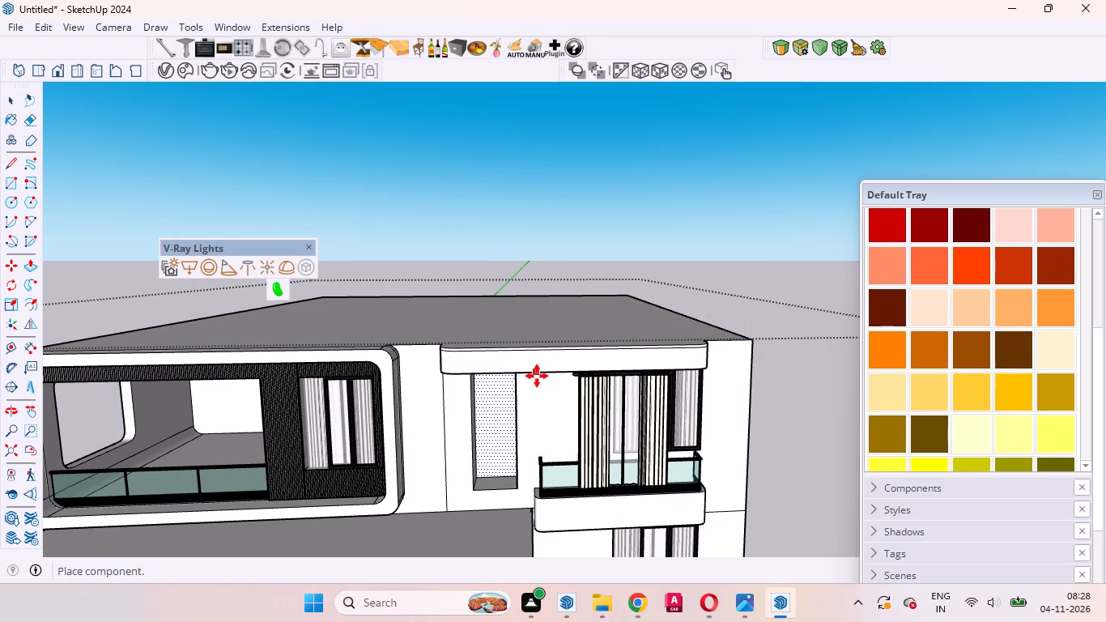
scroll(471, 411, "down", 7)
scroll(583, 407, "up", 3)
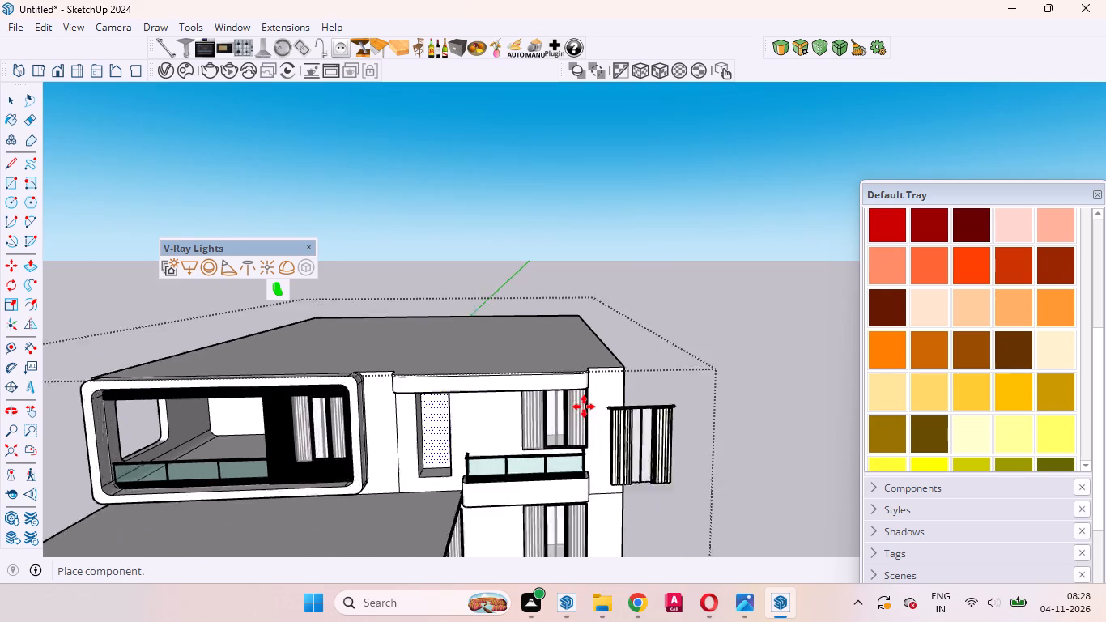
scroll(584, 407, "up", 2)
left_click(621, 410)
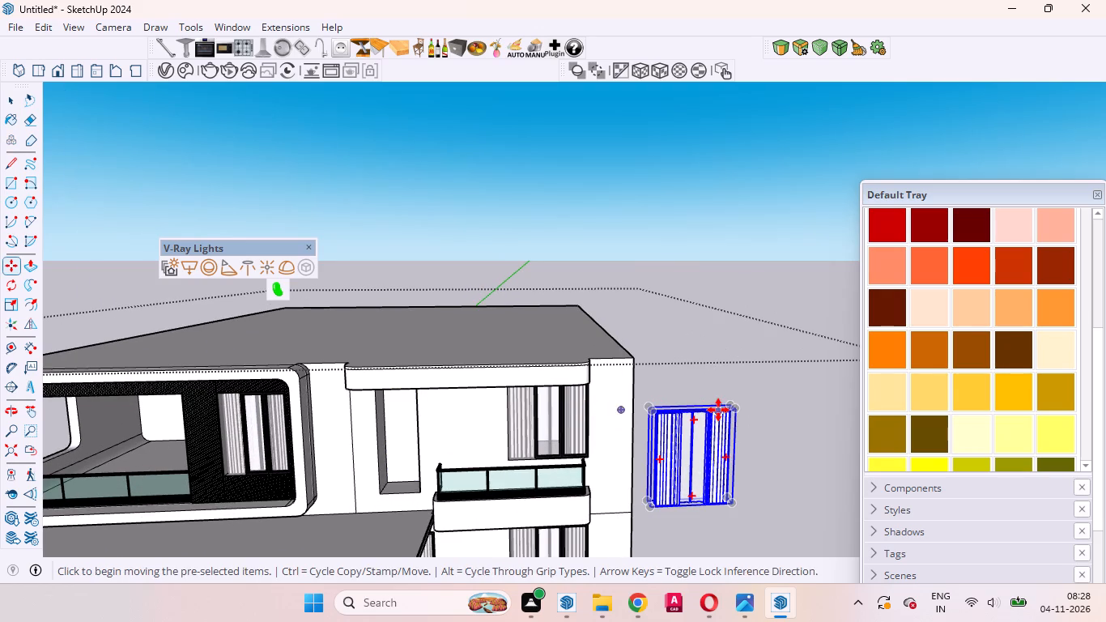
Explode the imported curtains component into its separate parts.
key("space")
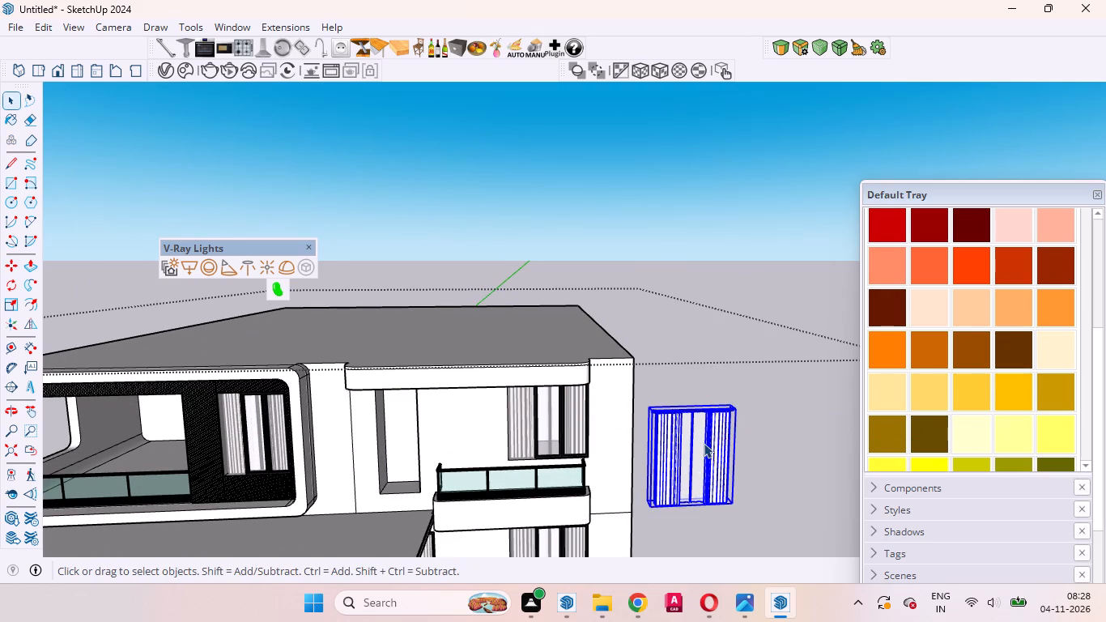
right_click(677, 443)
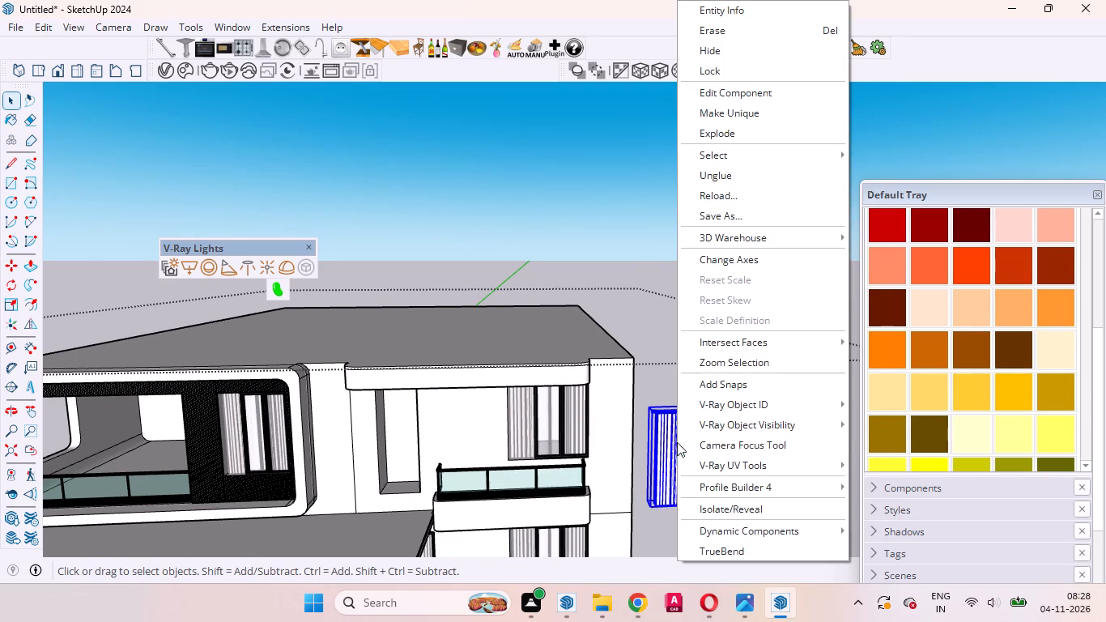
left_click(706, 135)
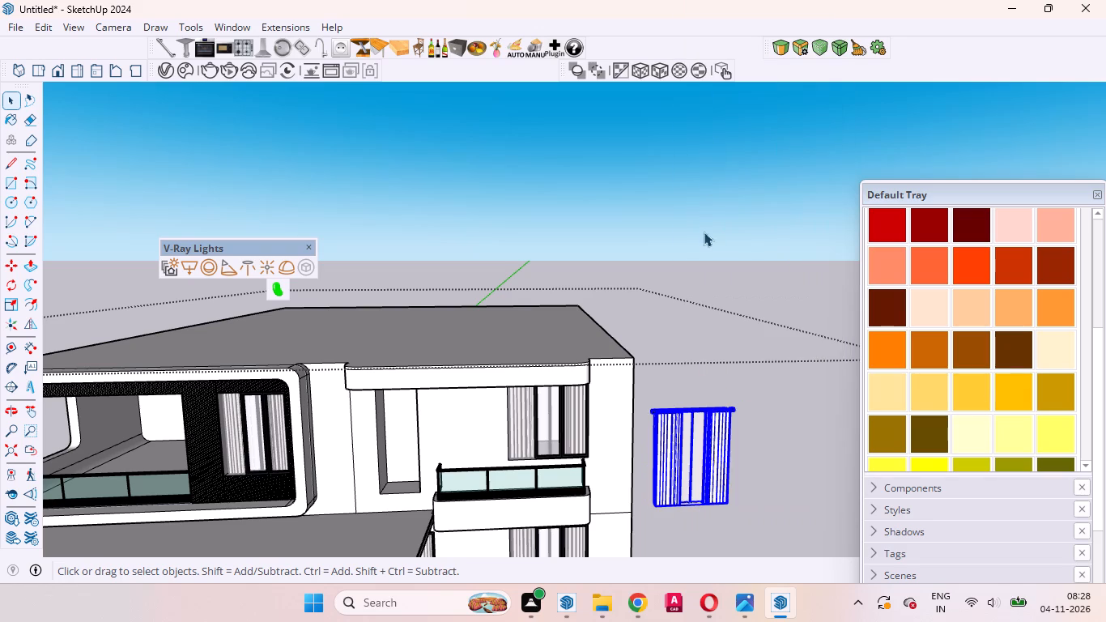
left_click(757, 492)
Move one cream curtain panel from the exploded set to the top of the tall narrow upper-floor window opening.
scroll(699, 476, "up", 9)
left_click(651, 423)
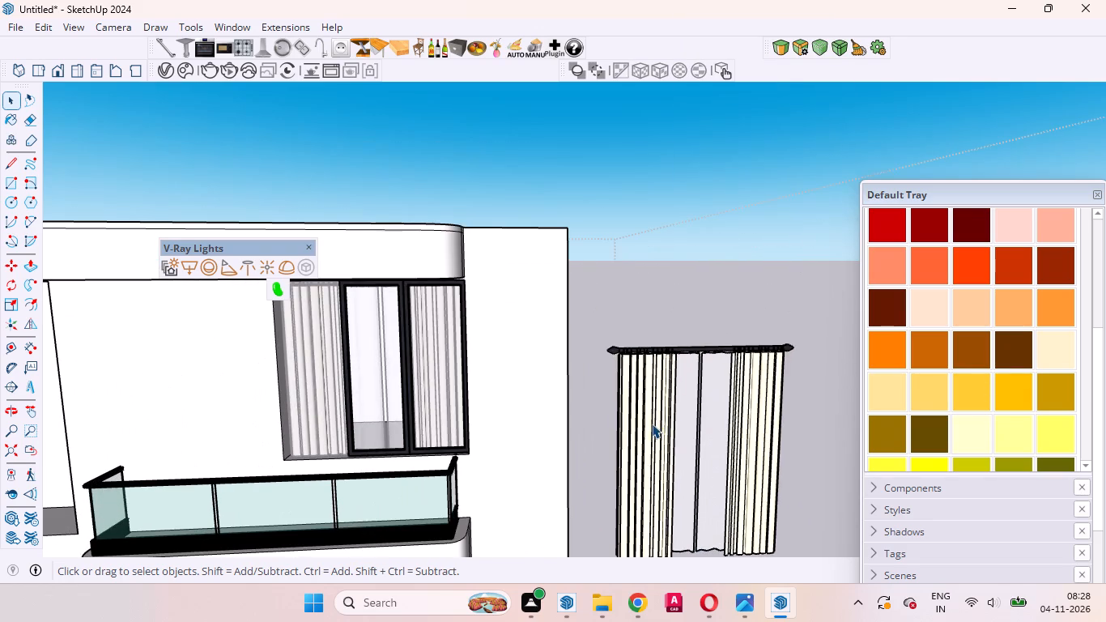
key("m")
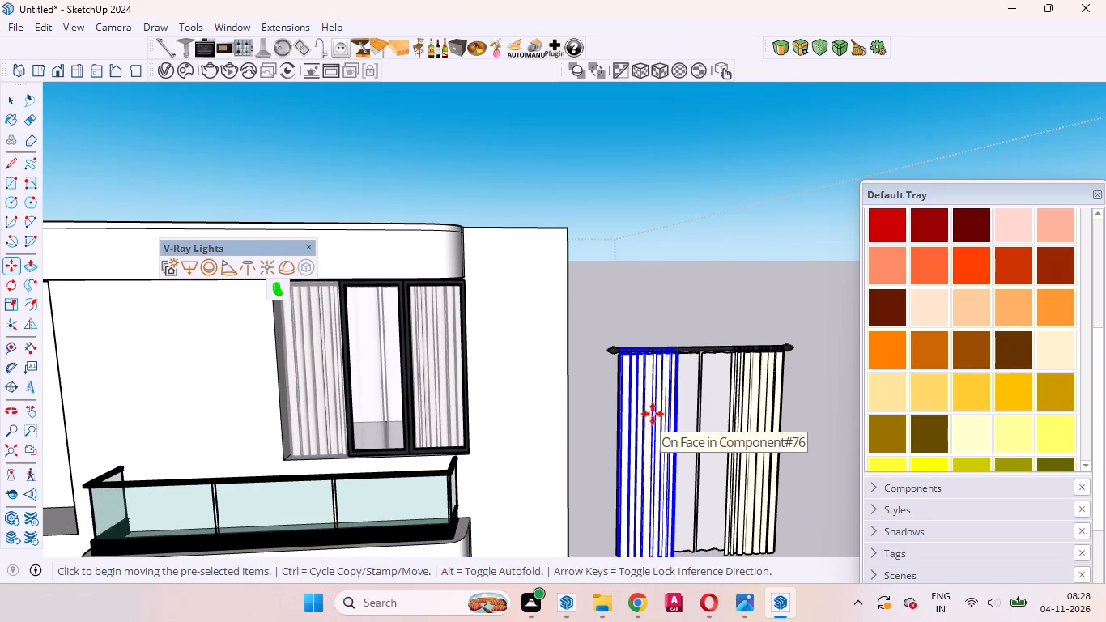
left_click(619, 349)
scroll(634, 368, "down", 7)
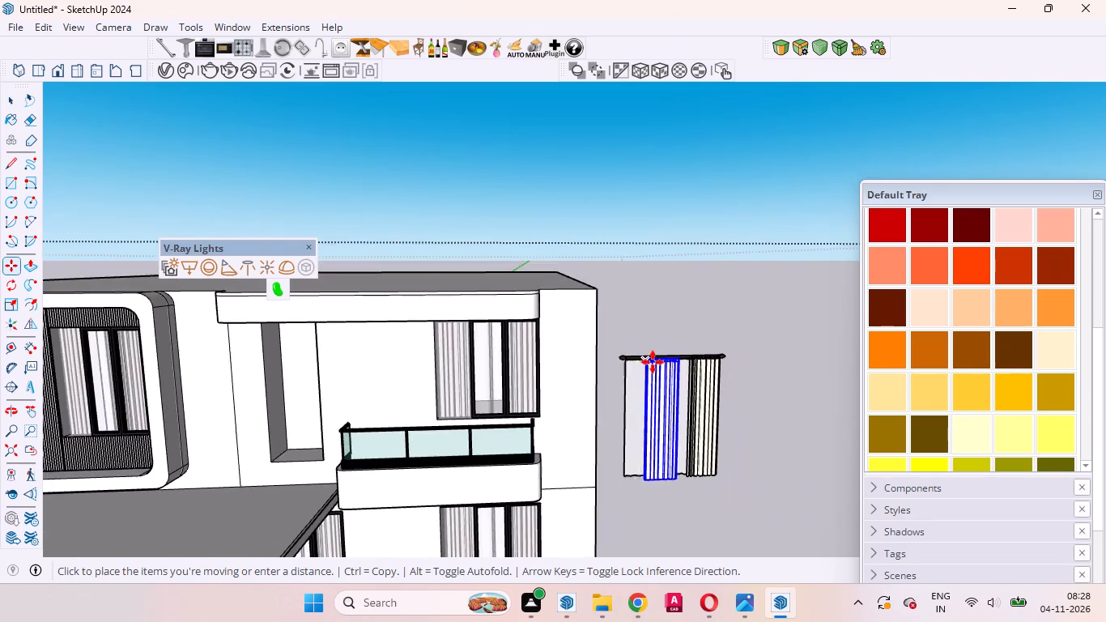
scroll(653, 362, "down", 6)
scroll(347, 367, "up", 11)
middle_click_drag(507, 340, 460, 257)
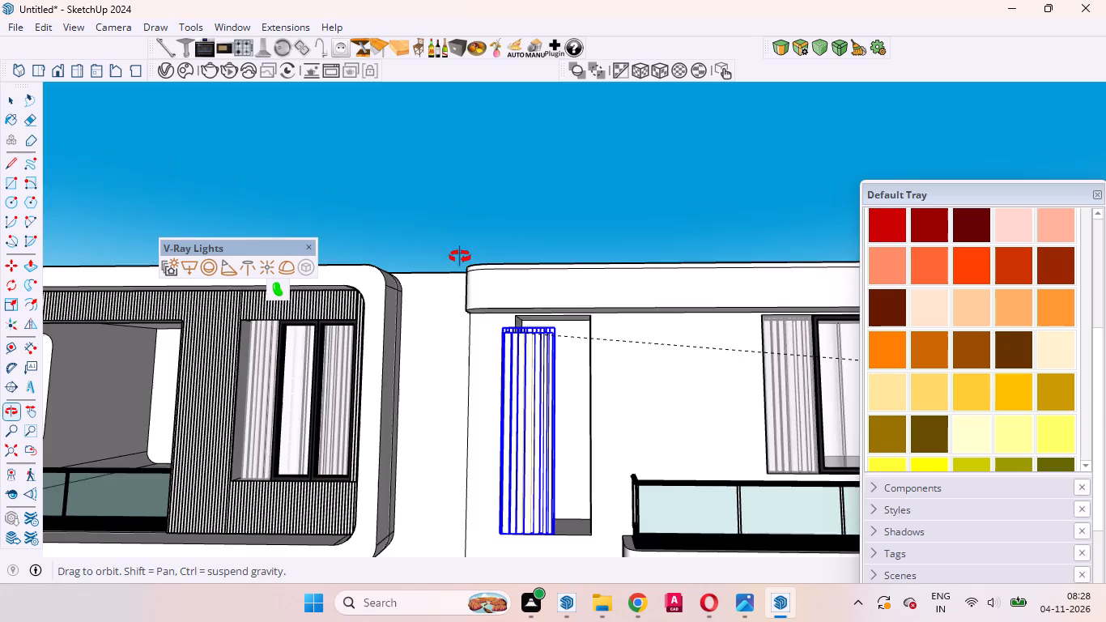
middle_click_drag(460, 257, 448, 223)
scroll(449, 229, "up", 10)
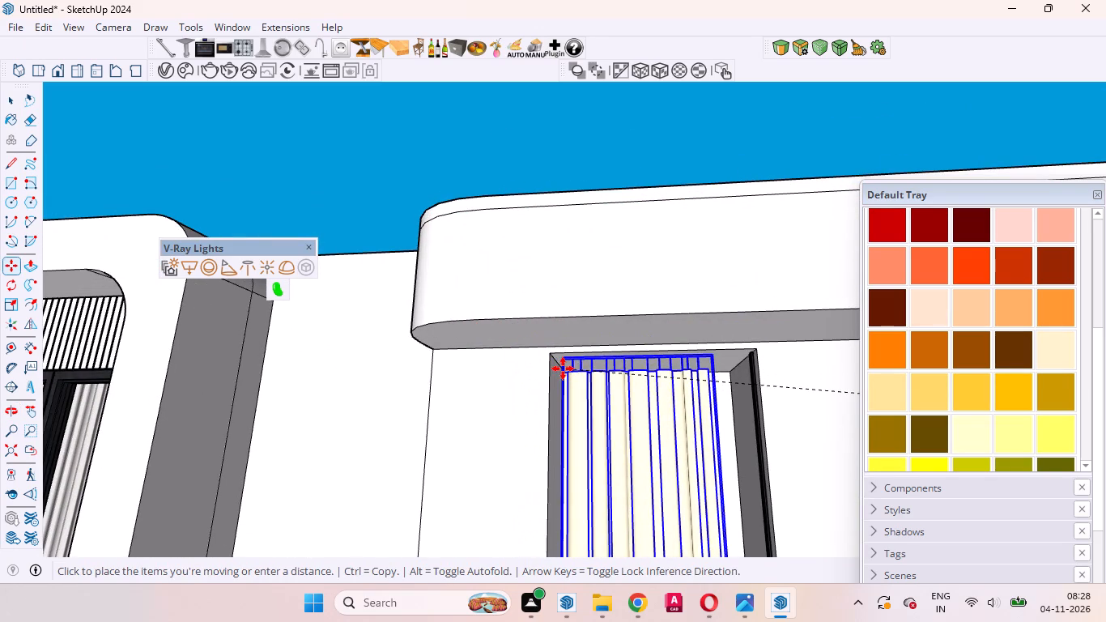
left_click(563, 369)
Snap the curtain panel's top outer corner to the front upper corner of the tall narrow opening.
scroll(564, 367, "up", 12)
middle_click_drag(565, 379, 491, 410)
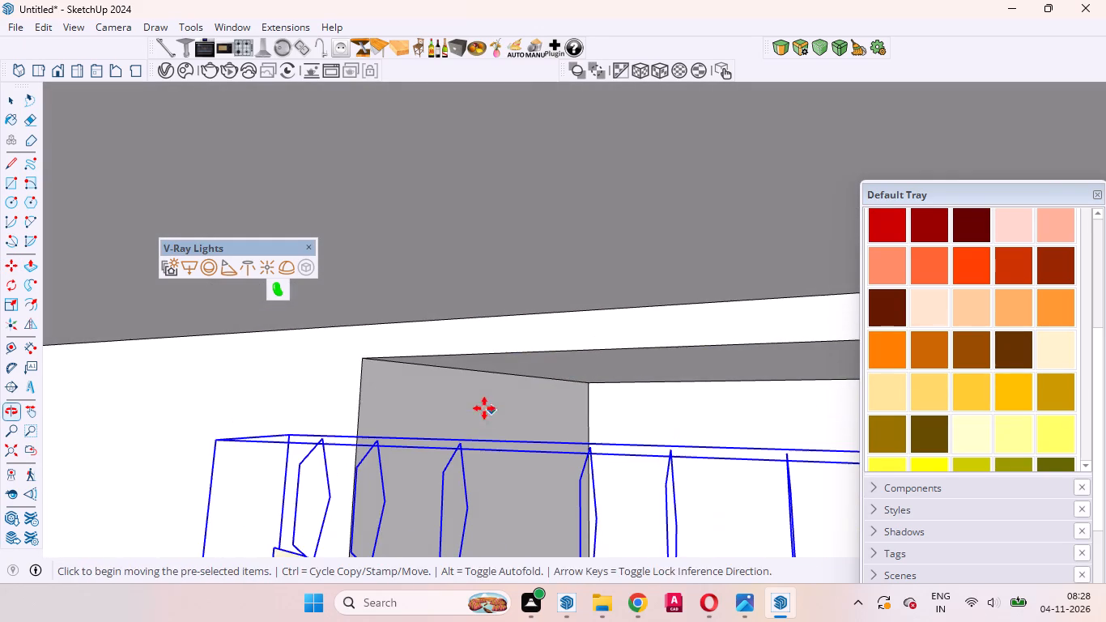
left_click(215, 440)
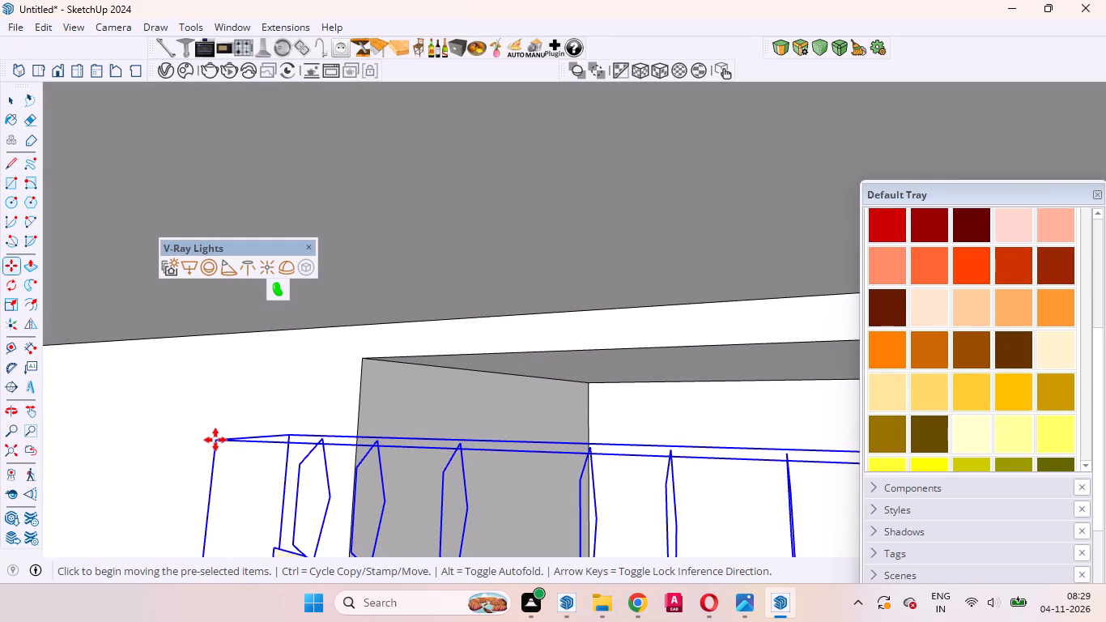
left_click(364, 360)
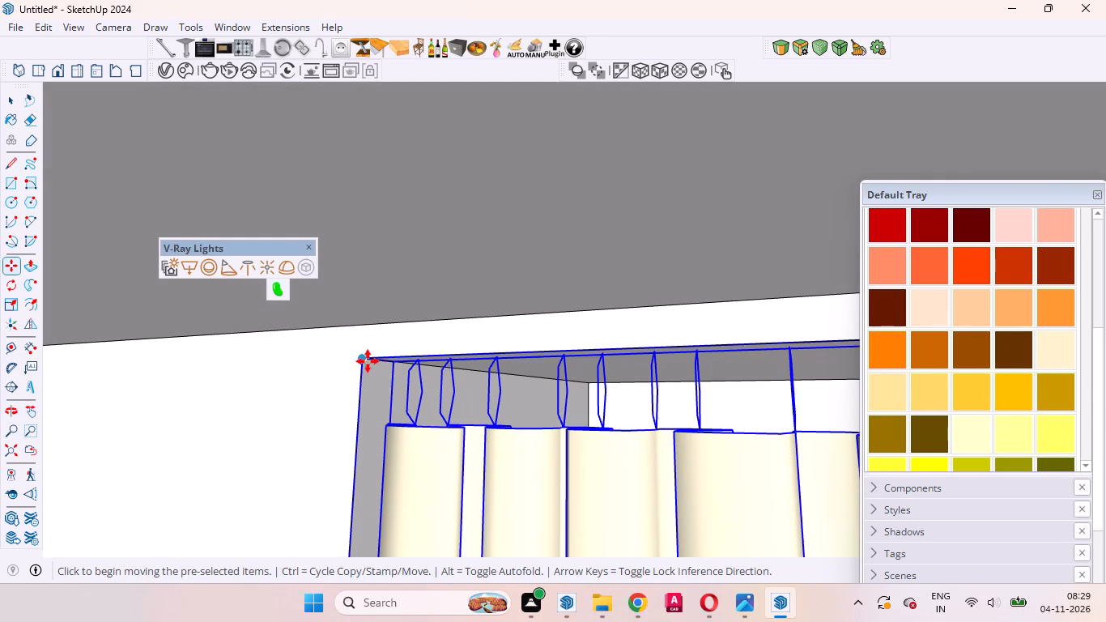
Move the curtain panel inward from the front corner along the upper side edge of the opening's recess.
left_click(368, 361)
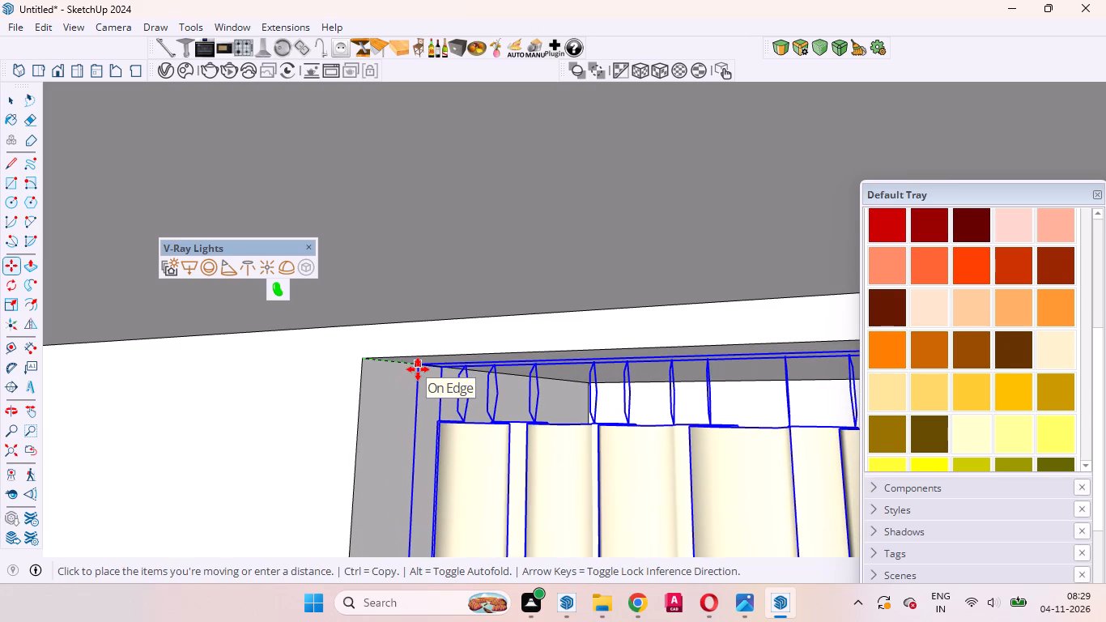
left_click(419, 369)
scroll(410, 394, "down", 18)
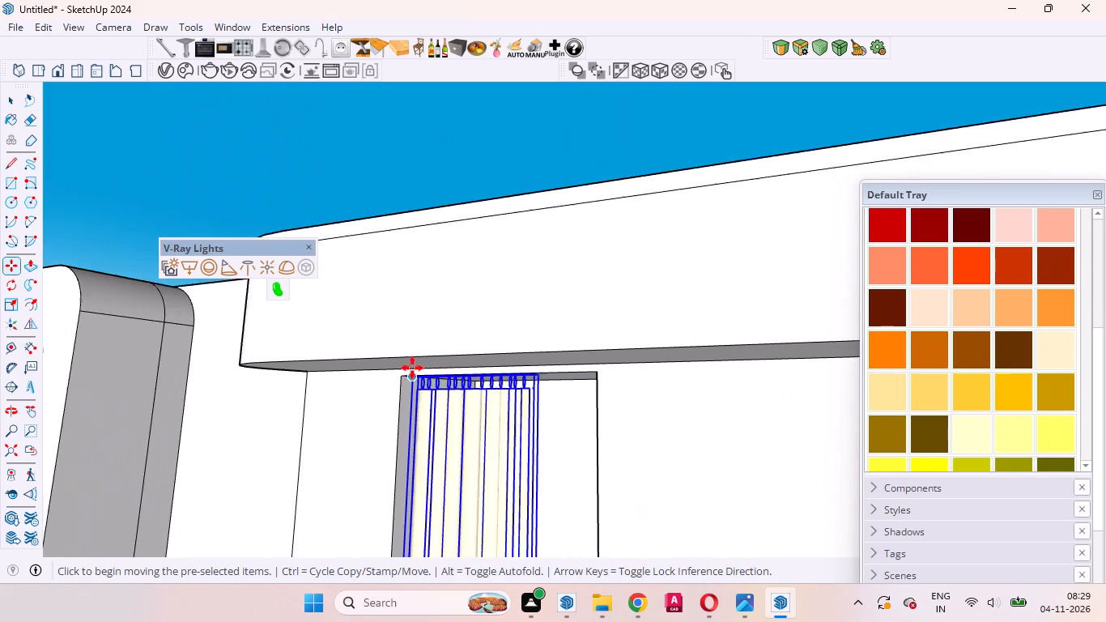
scroll(419, 401, "up", 20)
scroll(419, 401, "up", 3)
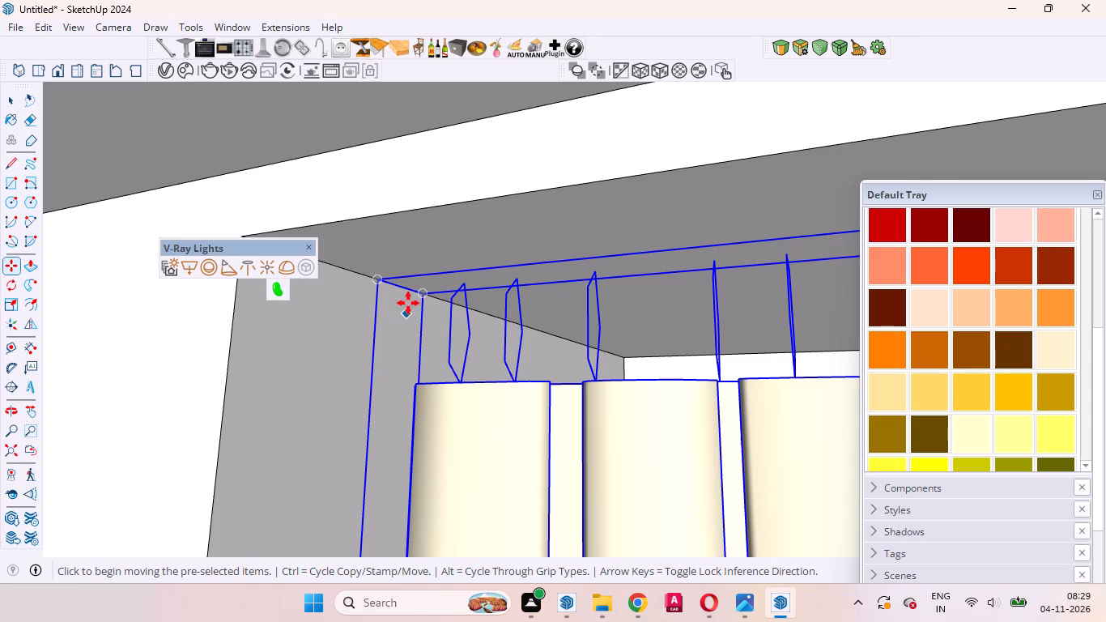
Move the curtain panel slightly further inward along the upper side edge of the tall narrow opening's recess.
left_click(373, 278)
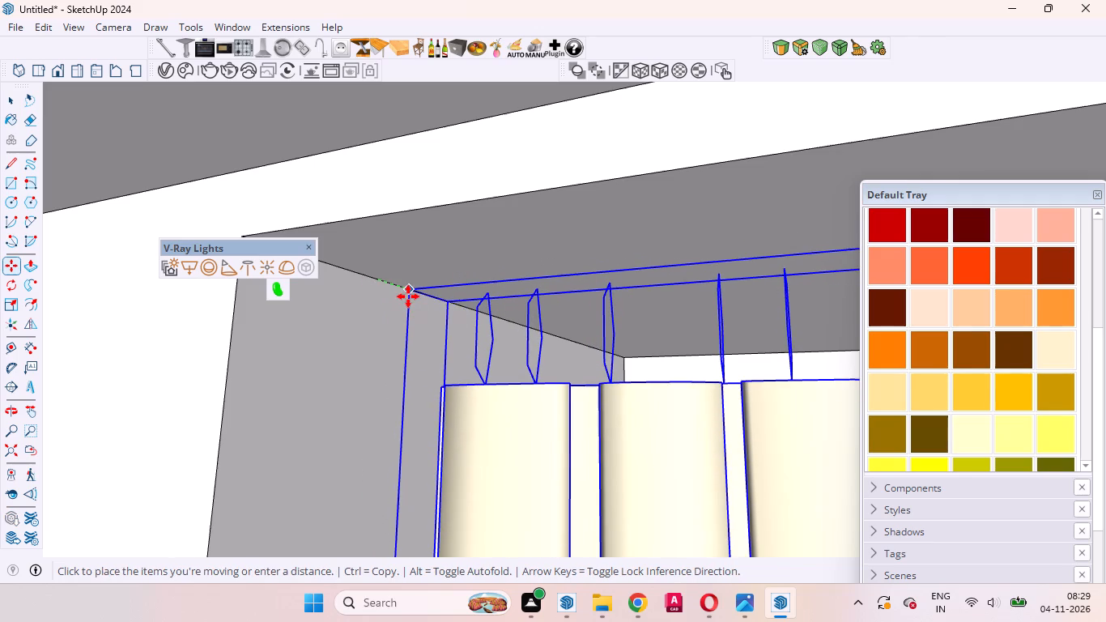
left_click(409, 296)
Scale the curtain panel vertically so its lower end reaches the sill of the tall narrow upper-floor opening.
scroll(406, 320, "down", 20)
scroll(406, 320, "down", 8)
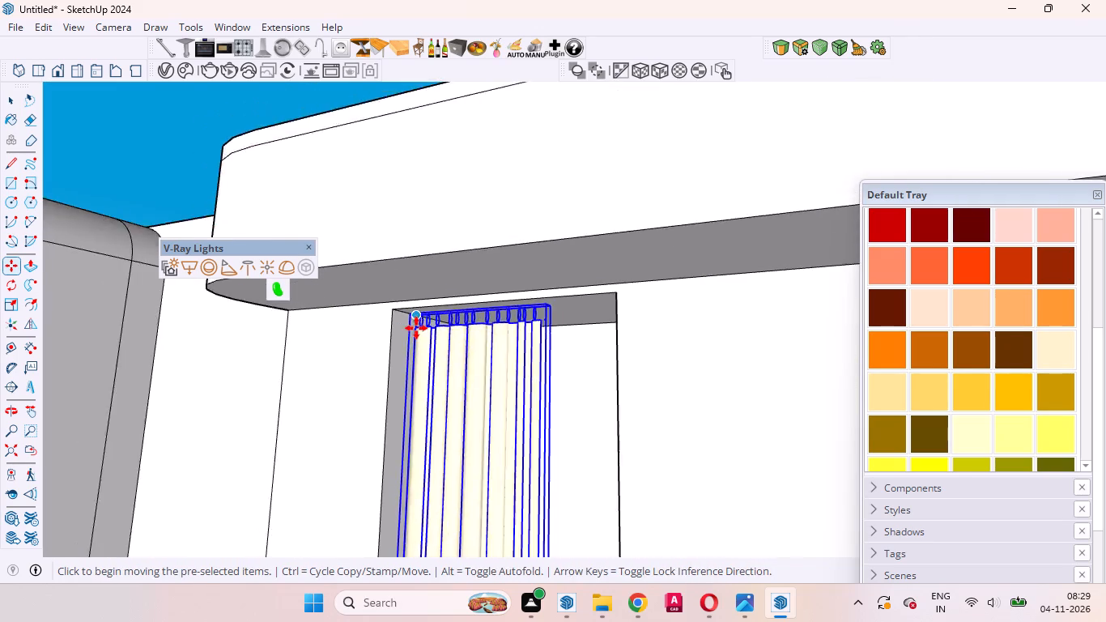
scroll(416, 328, "down", 2)
middle_click_drag(534, 418, 651, 472)
scroll(555, 373, "down", 16)
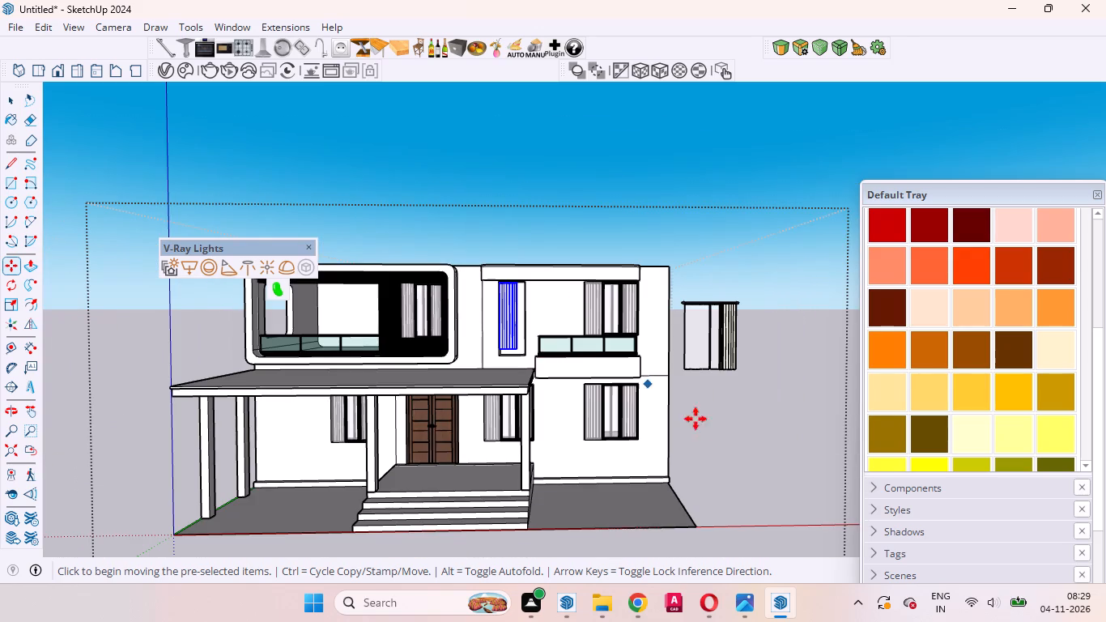
key("space")
type("s")
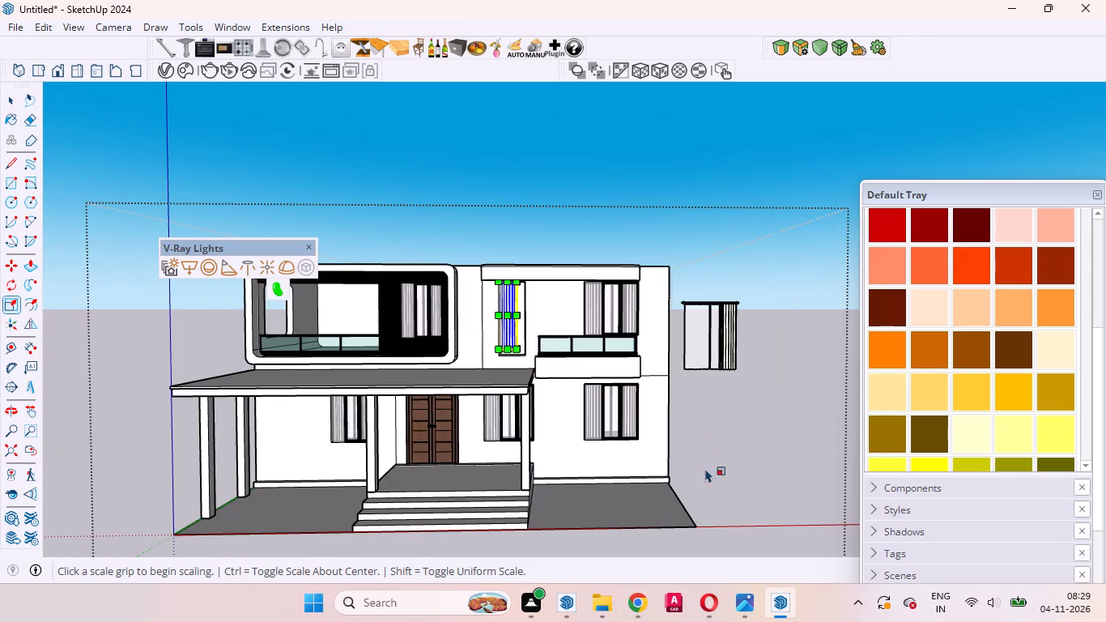
scroll(562, 192, "up", 5)
scroll(410, 546, "up", 16)
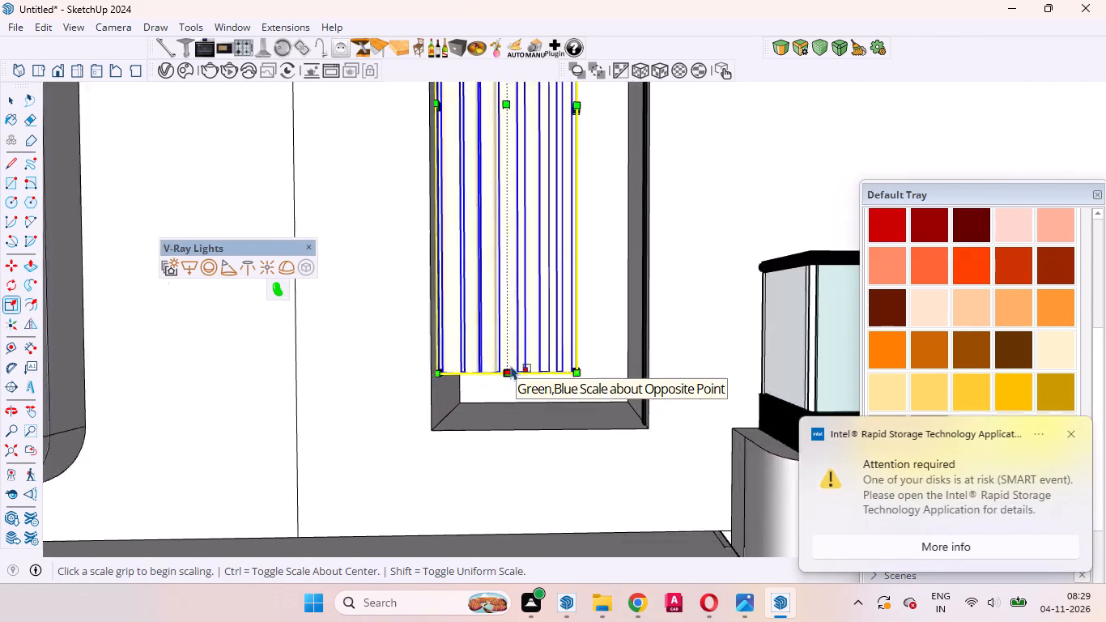
scroll(511, 365, "up", 10)
middle_click_drag(513, 398, 508, 326)
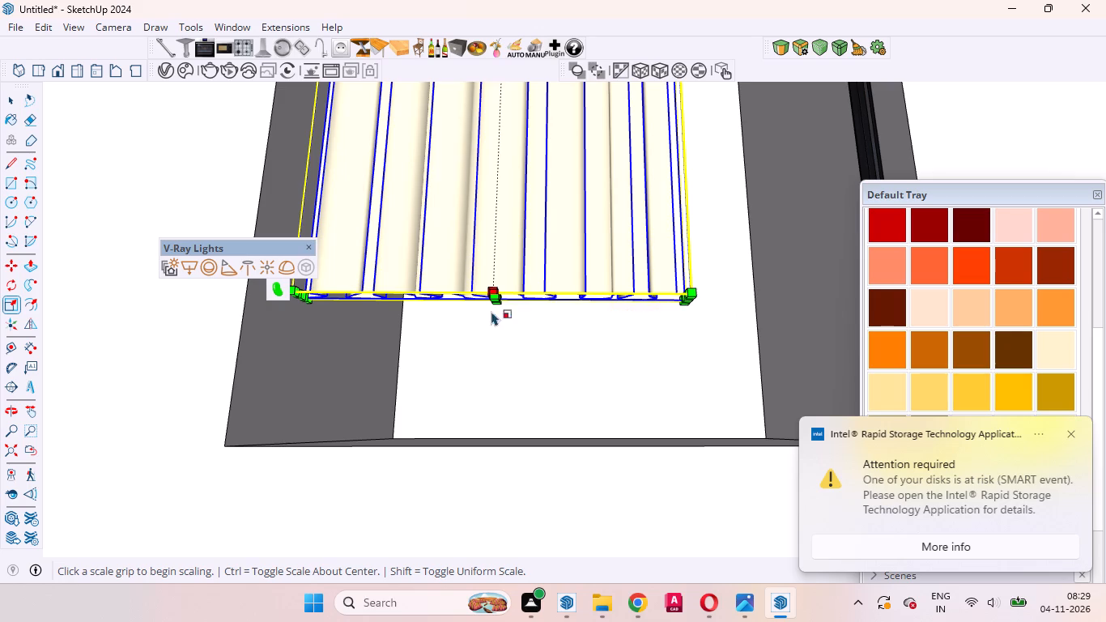
scroll(475, 322, "up", 5)
left_click(520, 263)
scroll(506, 373, "down", 11)
left_click(501, 460)
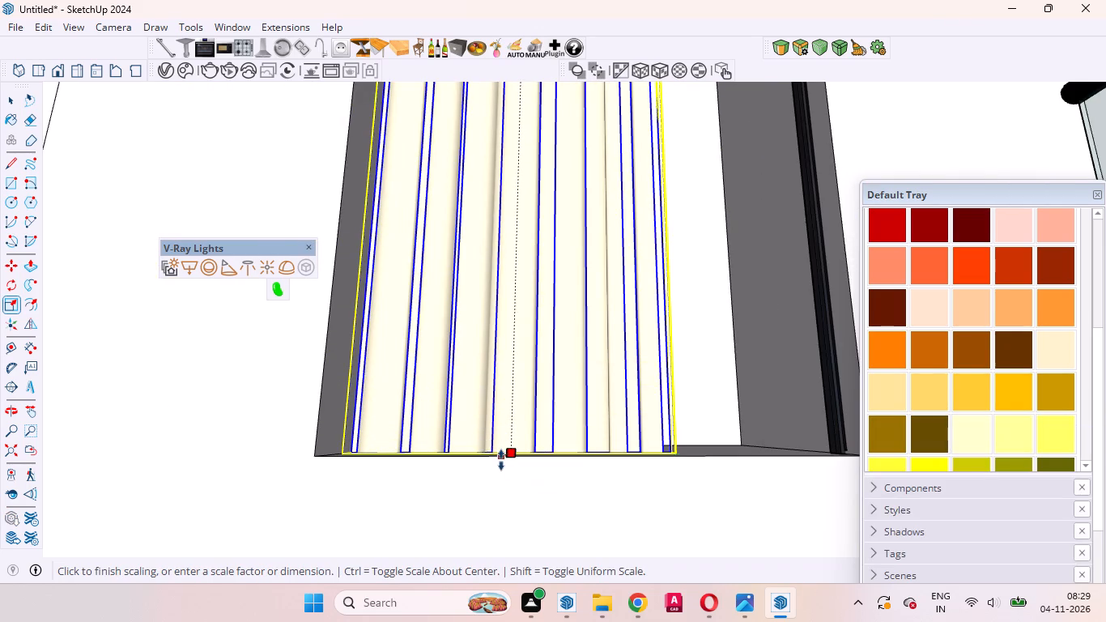
Scale the curtain panel's width so it spans to the opposite side edge of the tall narrow opening.
scroll(439, 446, "down", 3)
scroll(439, 449, "up", 1)
scroll(440, 451, "down", 9)
middle_click_drag(556, 214, 488, 344)
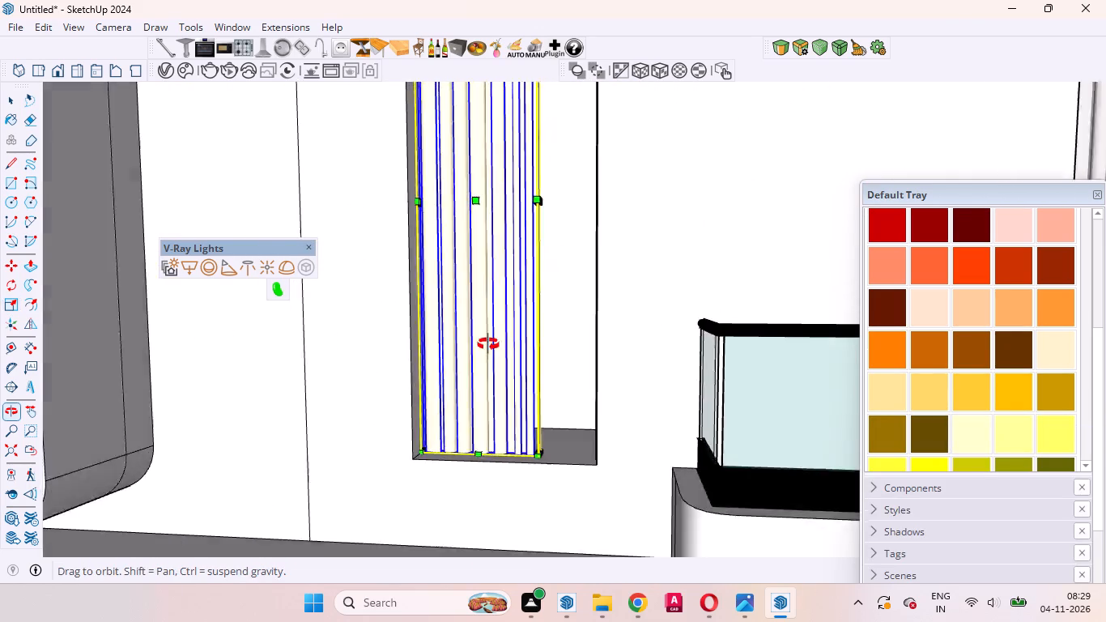
middle_click_drag(488, 344, 402, 450)
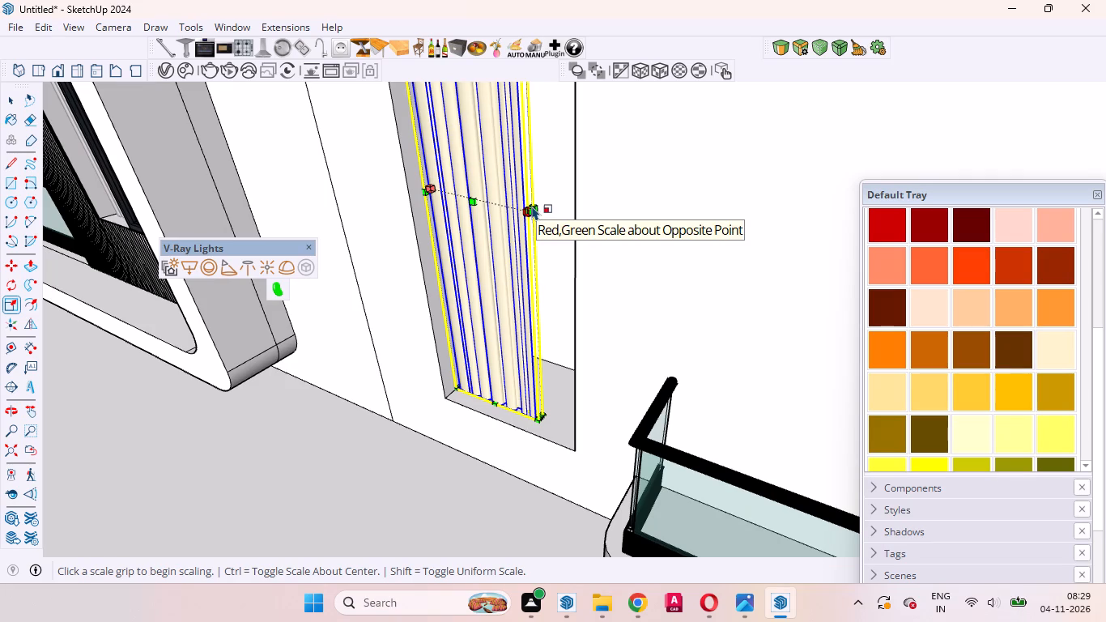
scroll(531, 204, "up", 3)
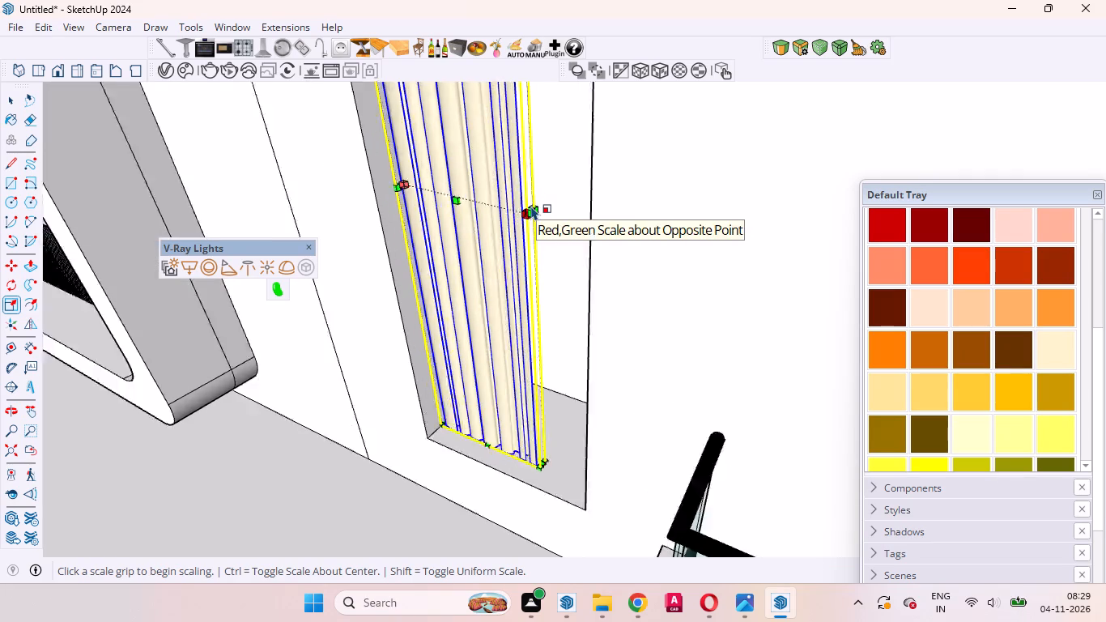
scroll(531, 206, "up", 3)
left_click(534, 213)
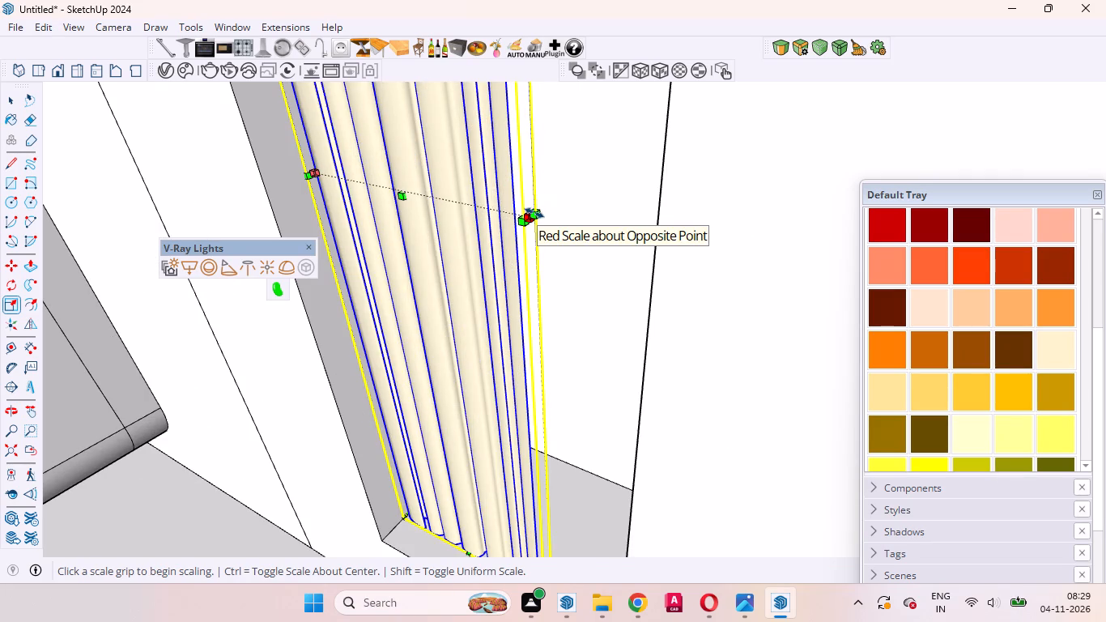
left_click(661, 199)
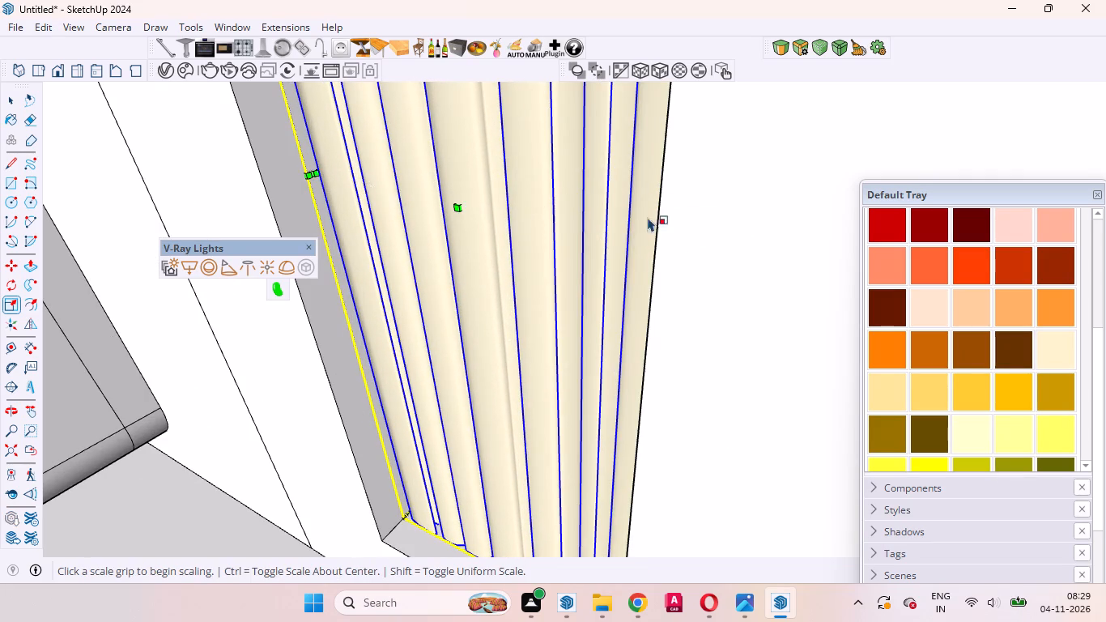
Unhide the hidden black window frames on the facade.
scroll(598, 272, "down", 20)
scroll(598, 272, "down", 6)
middle_click_drag(523, 336, 671, 245)
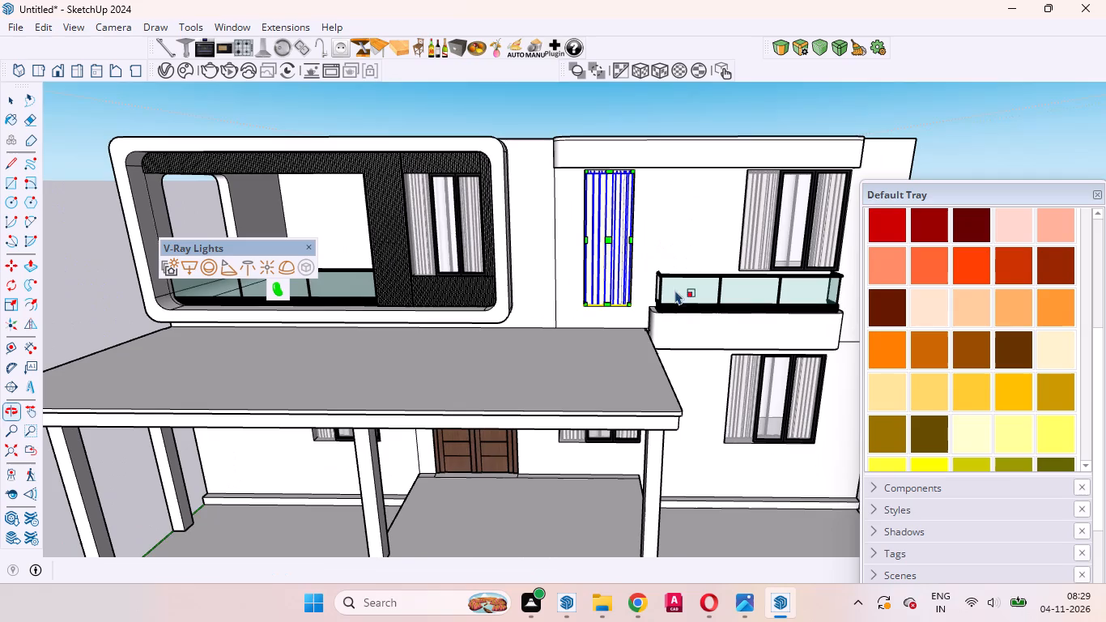
key("space")
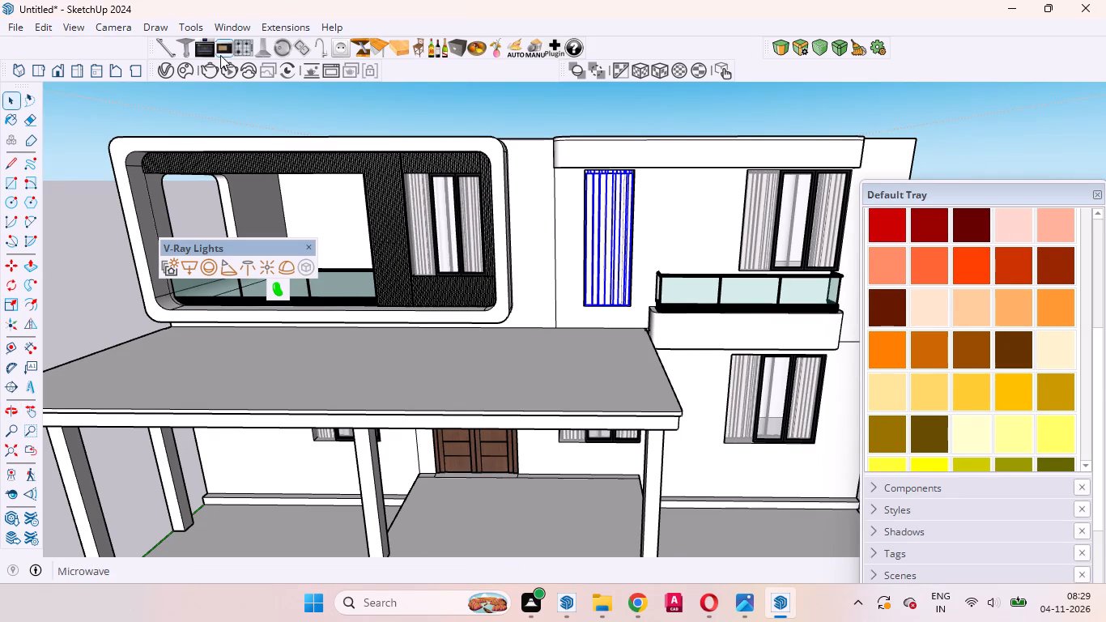
left_click(45, 30)
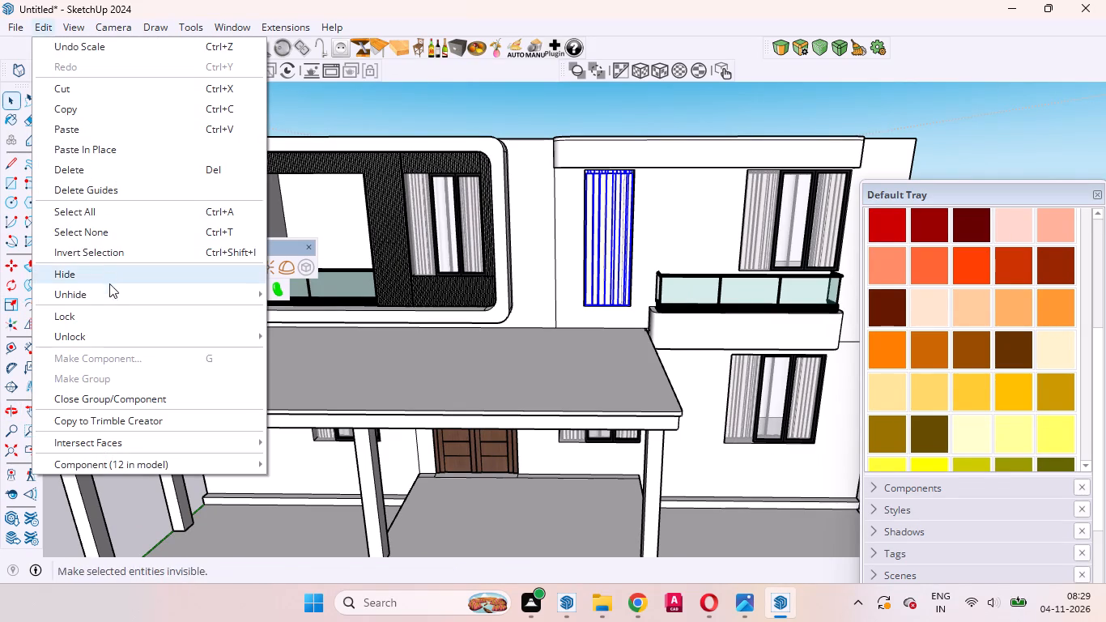
left_click(297, 309)
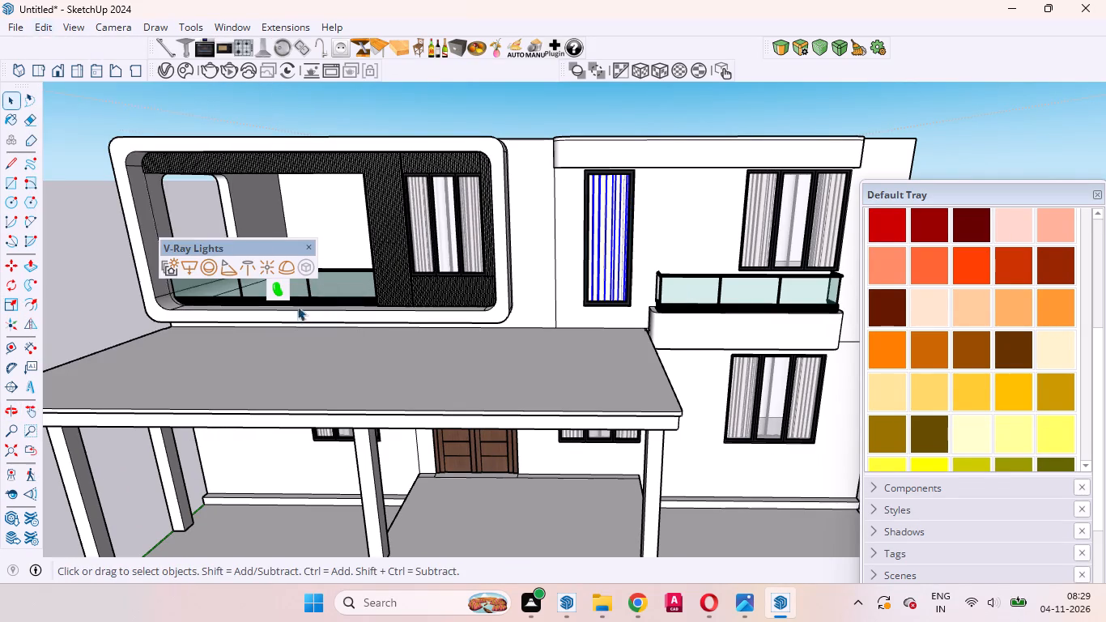
Delete the leftover curtain panels of the exploded set standing beside the house.
scroll(466, 260, "down", 5)
middle_click_drag(604, 296, 486, 300)
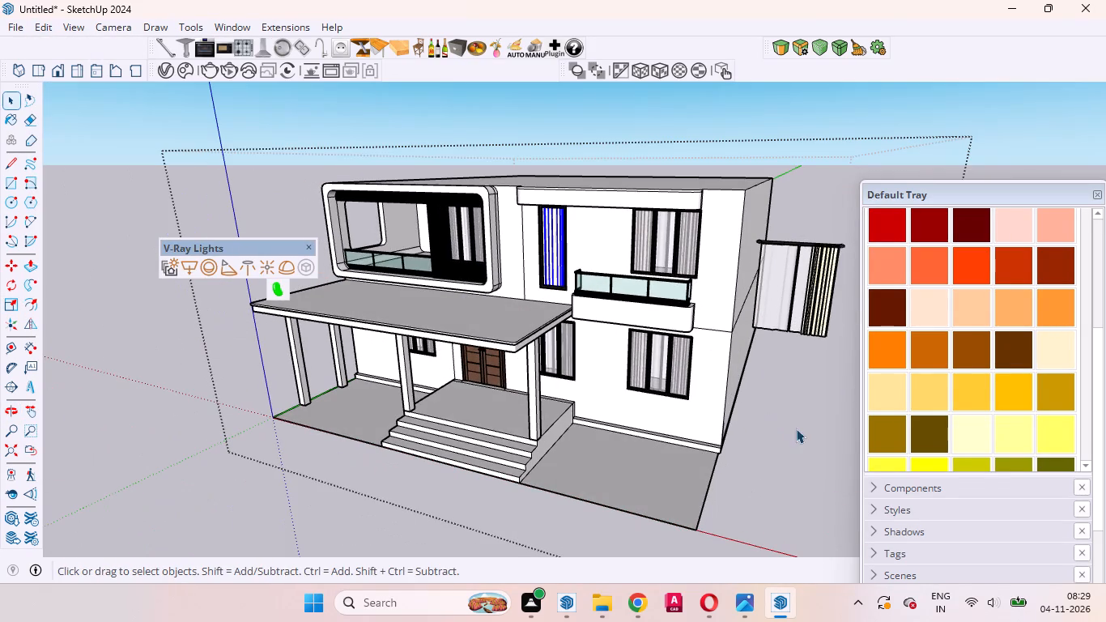
left_click(796, 428)
left_click_drag(776, 239, 828, 323)
left_click(827, 319)
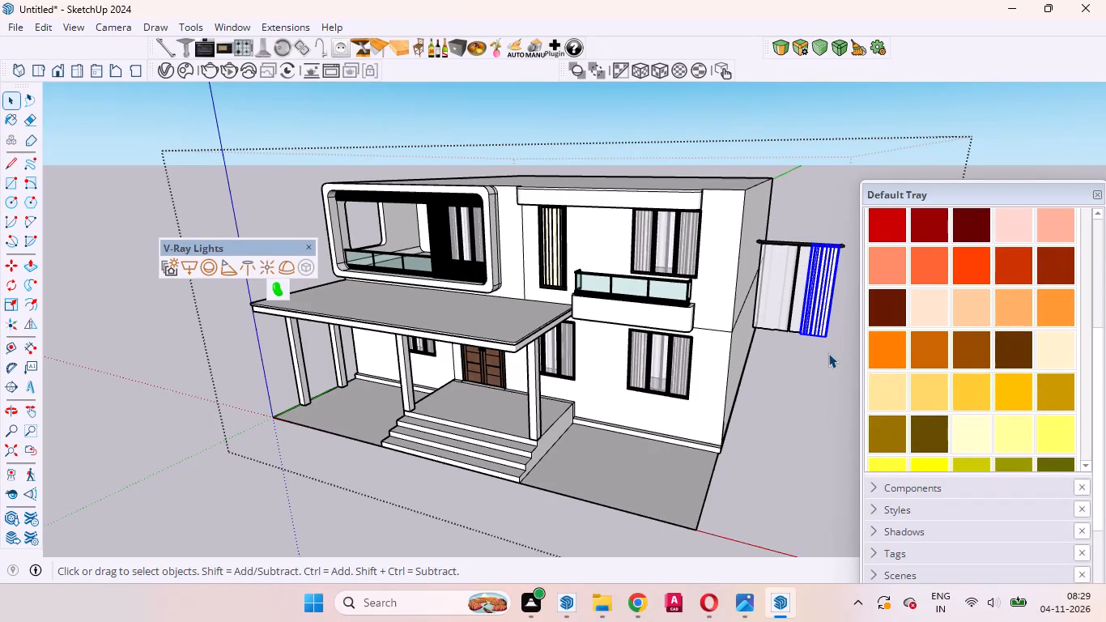
left_click_drag(828, 353, 793, 200)
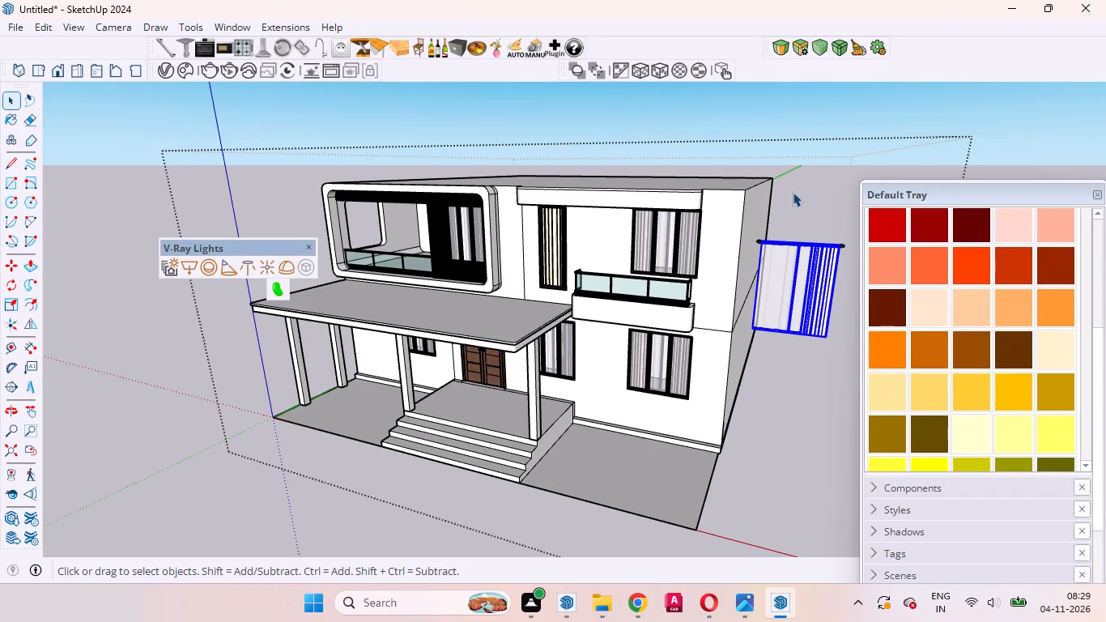
key("Delete")
key("Delete")
Delete the two small stray curtain rod pieces left floating beside the house.
scroll(780, 237, "down", 6)
middle_click_drag(741, 309, 815, 314)
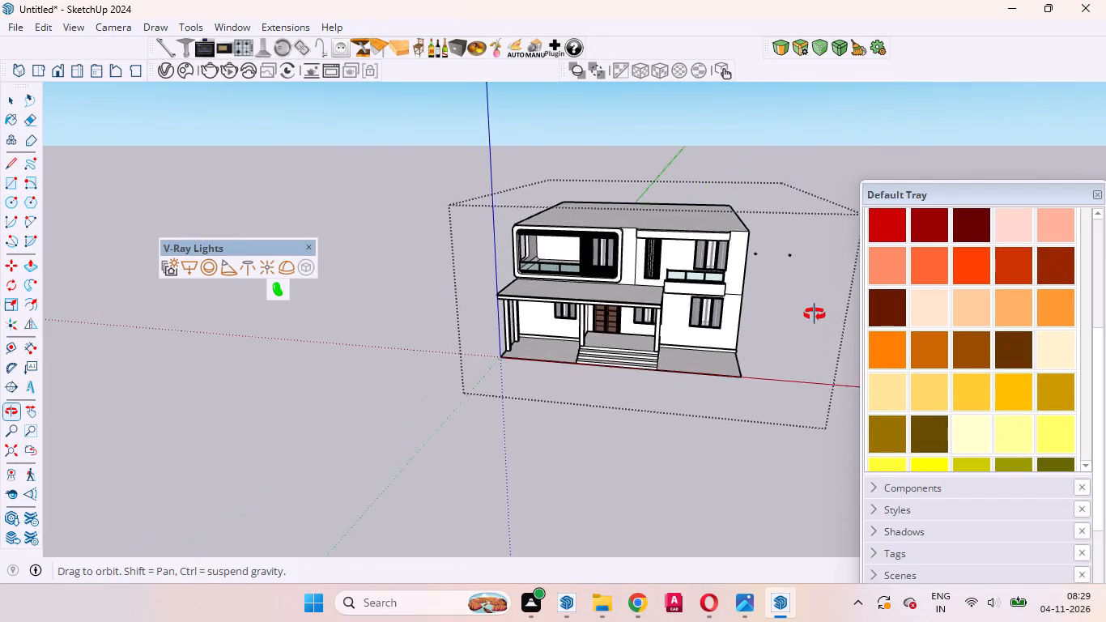
middle_click_drag(815, 314, 823, 301)
scroll(708, 225, "up", 10)
left_click_drag(781, 270, 796, 304)
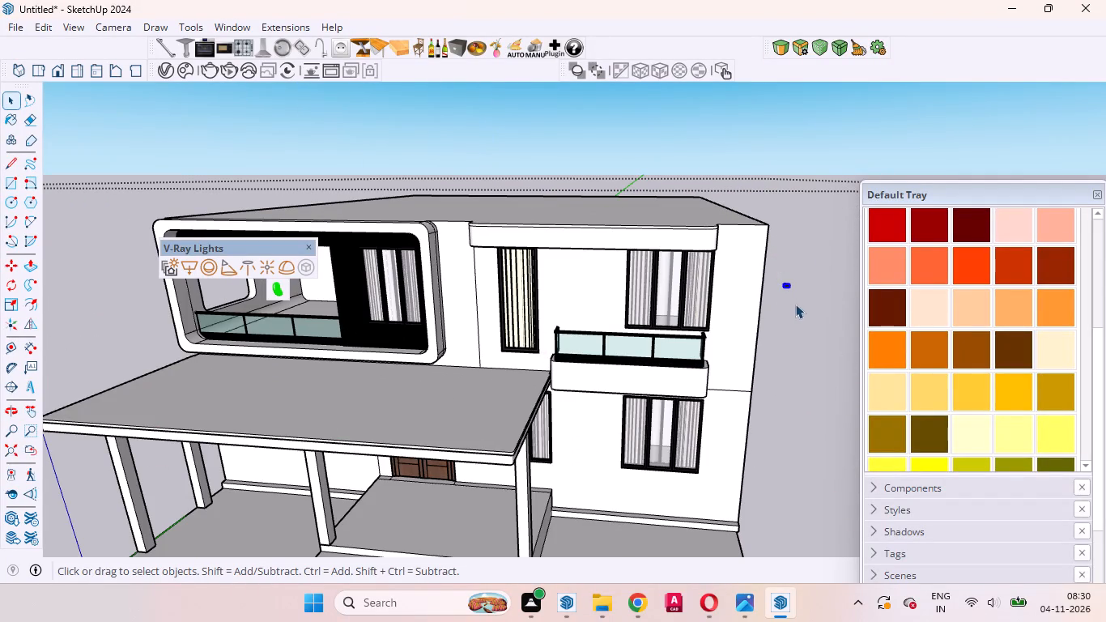
key("Delete")
scroll(773, 310, "down", 13)
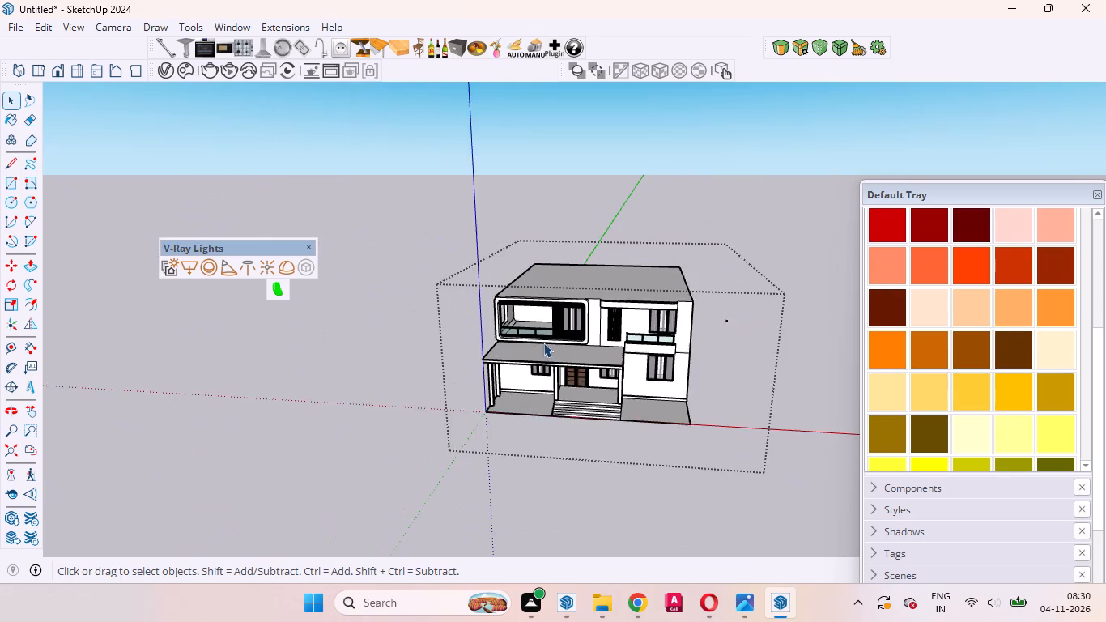
scroll(543, 343, "down", 5)
scroll(642, 334, "up", 6)
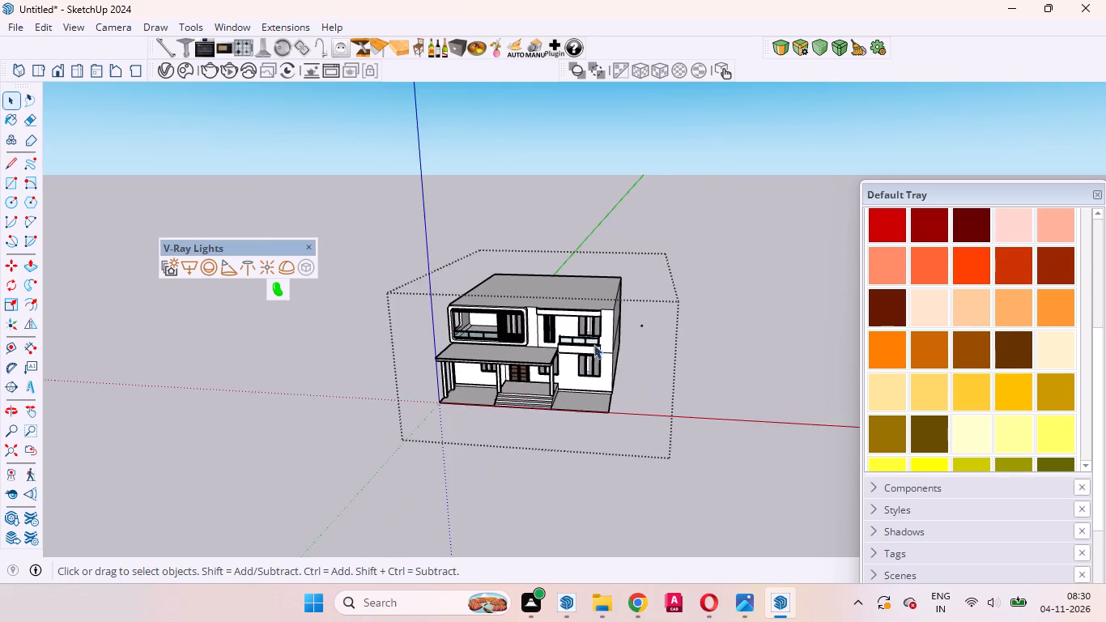
scroll(593, 344, "up", 4)
left_click_drag(686, 300, 735, 343)
key("Delete")
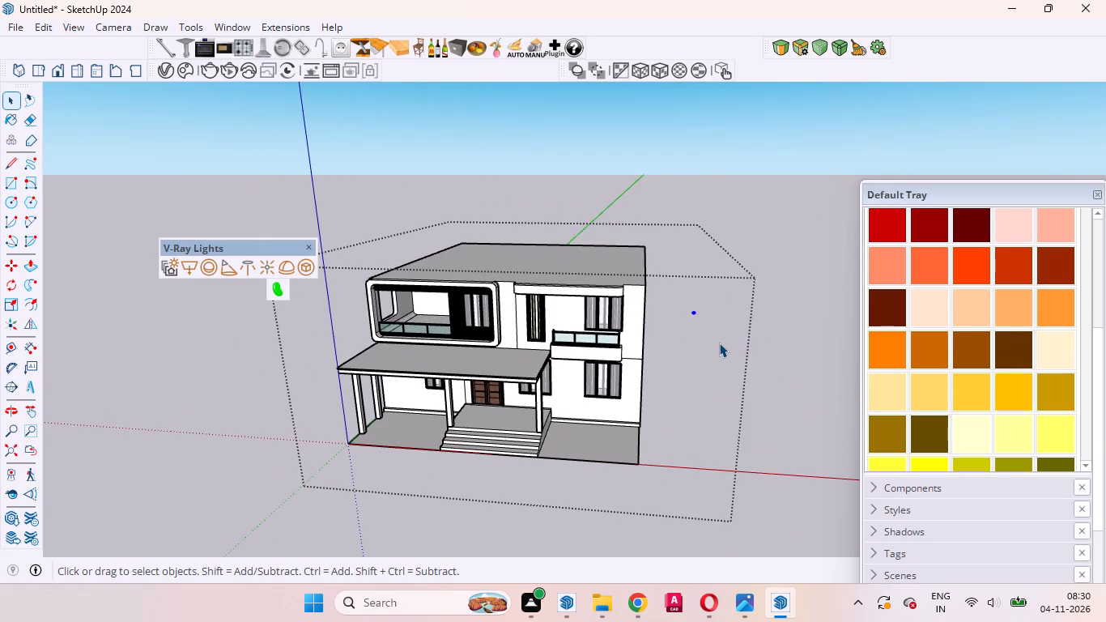
left_click(701, 398)
Inside the large framed balcony's railing, select the end glass pane and paint it with Translucent Glass Gray from the Glass and Mirrors materials.
scroll(530, 421, "up", 4)
middle_click_drag(523, 453, 549, 454)
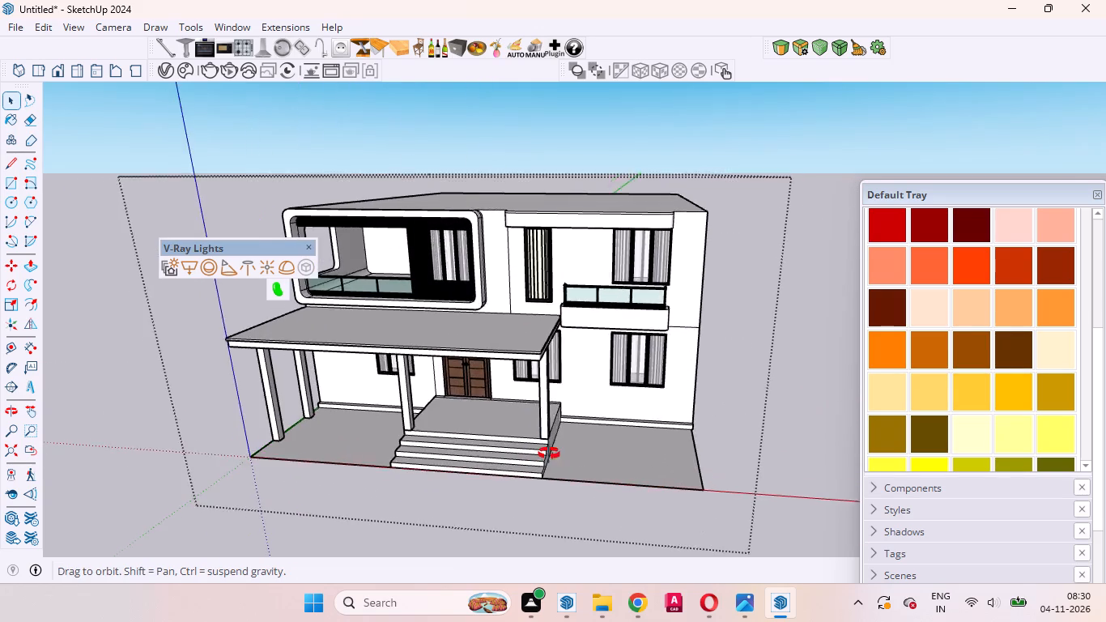
middle_click_drag(549, 454, 713, 384)
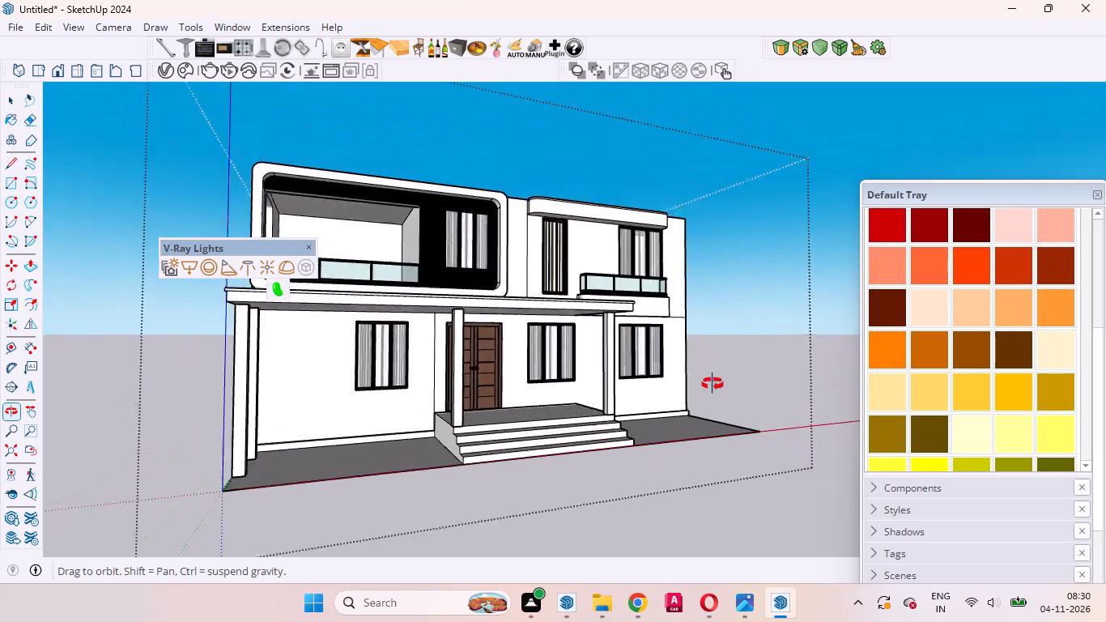
middle_click_drag(713, 384, 716, 396)
scroll(406, 267, "up", 20)
scroll(406, 267, "up", 1)
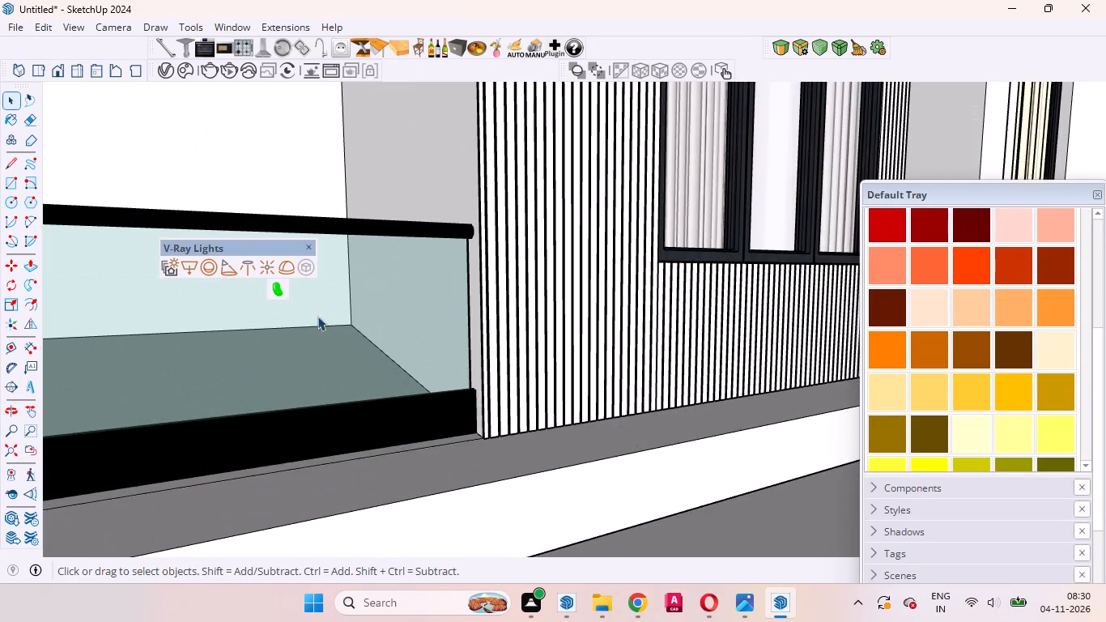
scroll(265, 351, "down", 12)
double_click(281, 356)
left_click(218, 354)
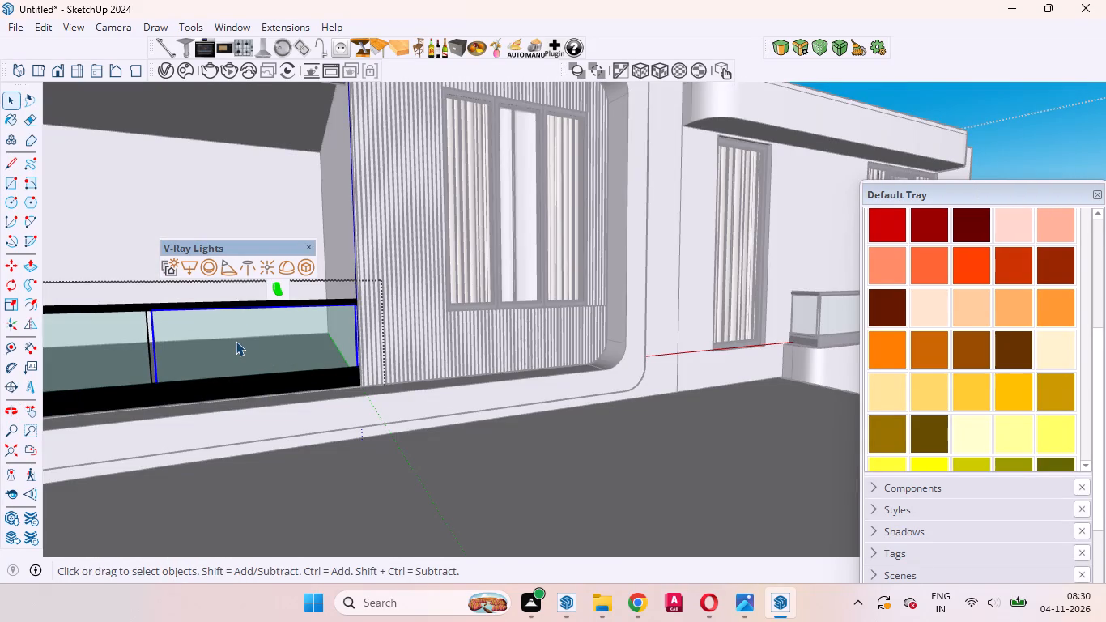
left_click(236, 341)
scroll(1032, 290, "up", 9)
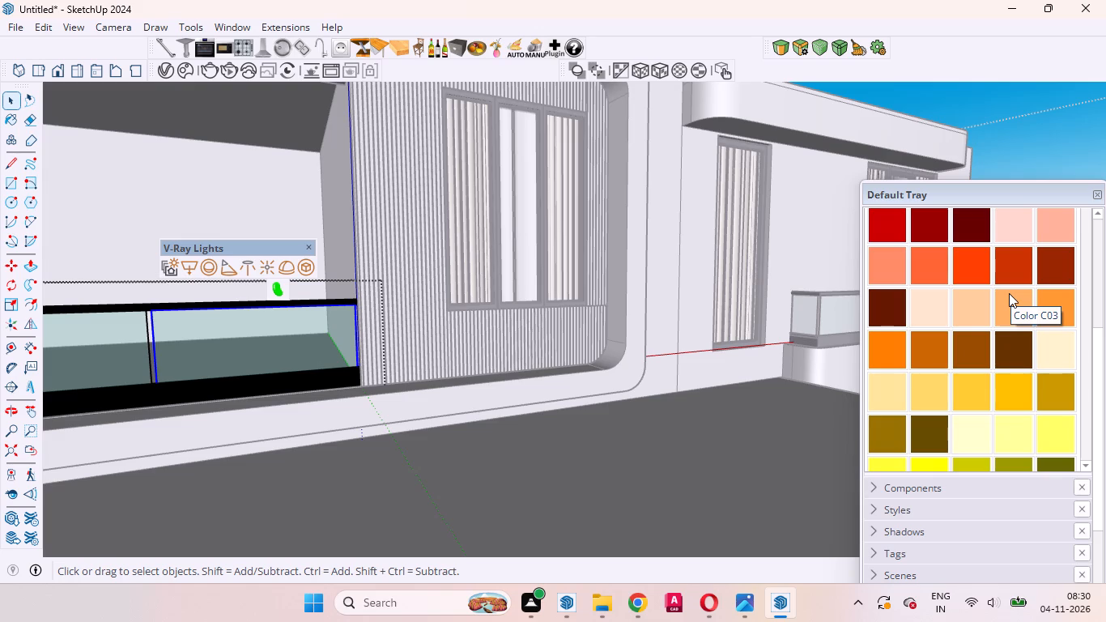
scroll(903, 326, "up", 3)
left_click_drag(1100, 254, 1095, 227)
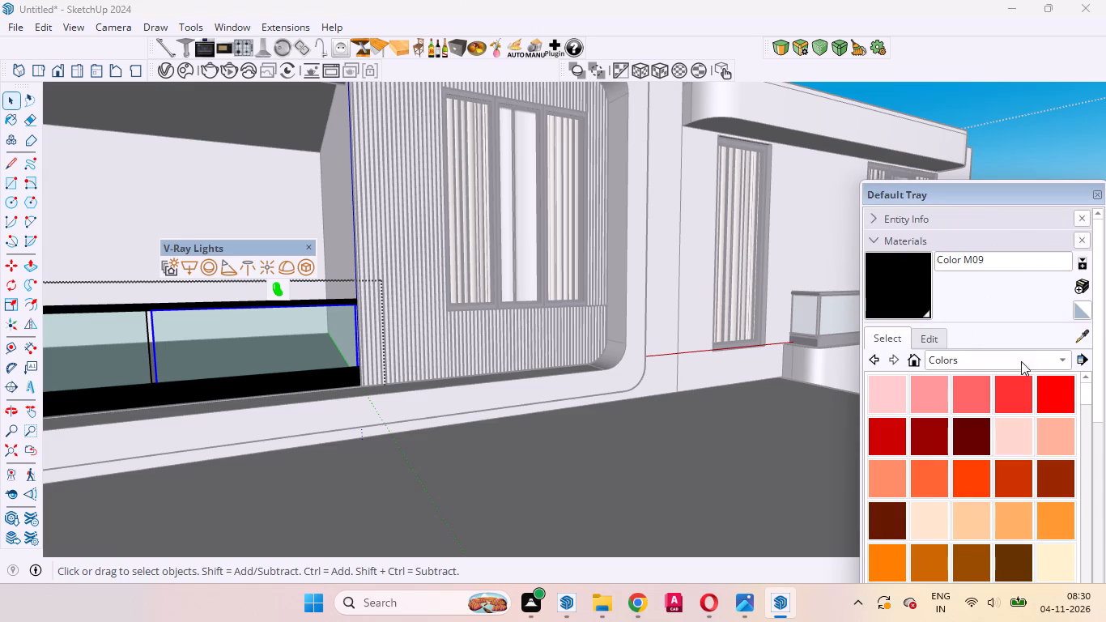
left_click(1061, 362)
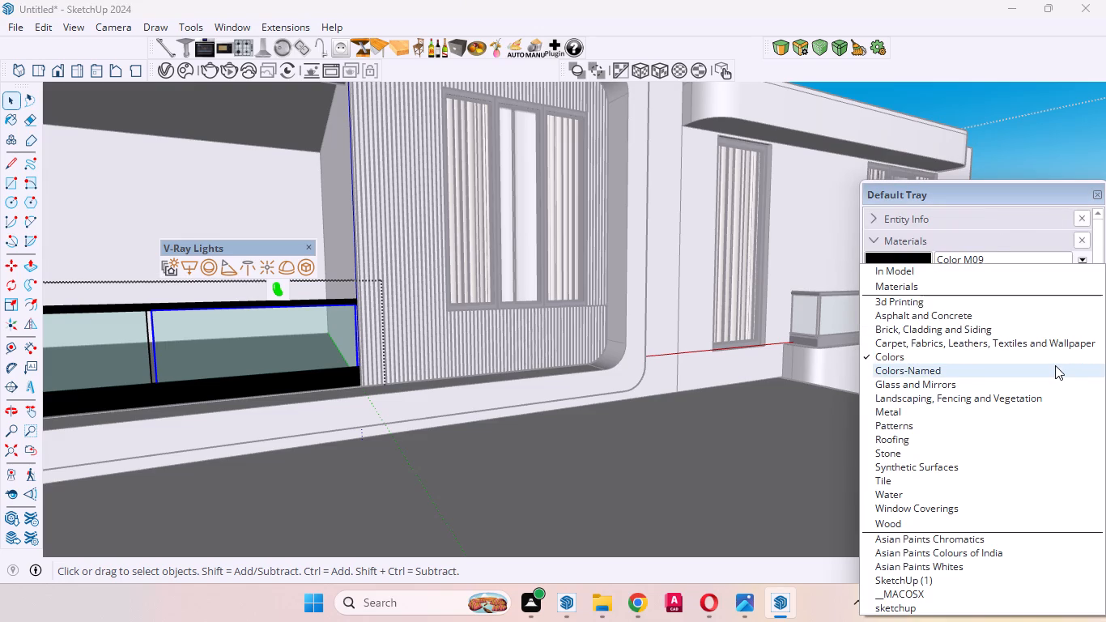
left_click(966, 380)
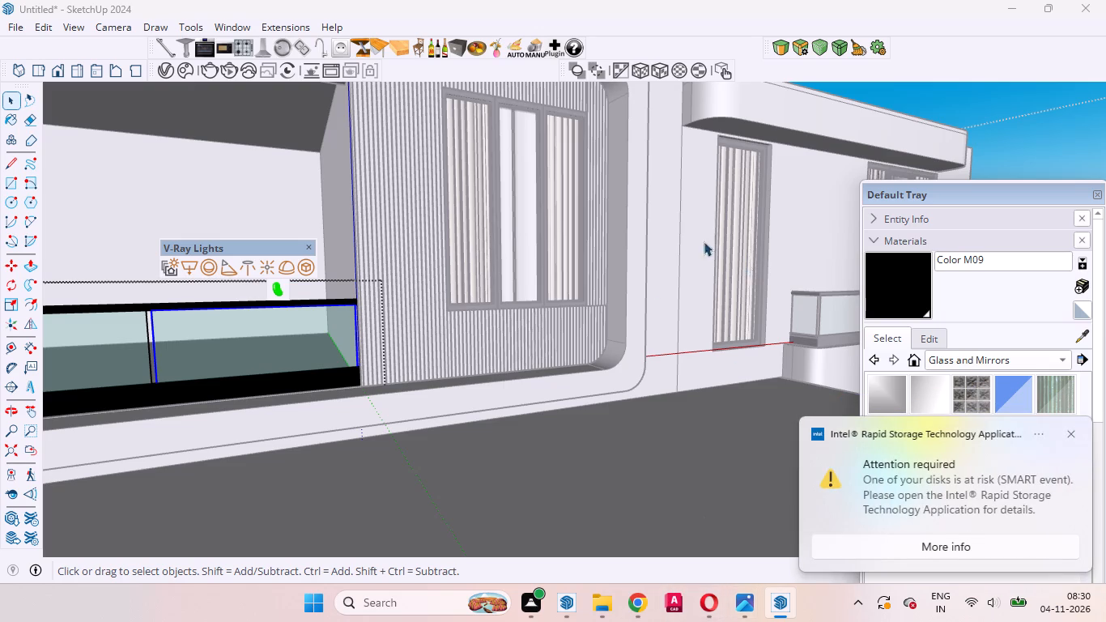
left_click(1073, 439)
left_click(975, 433)
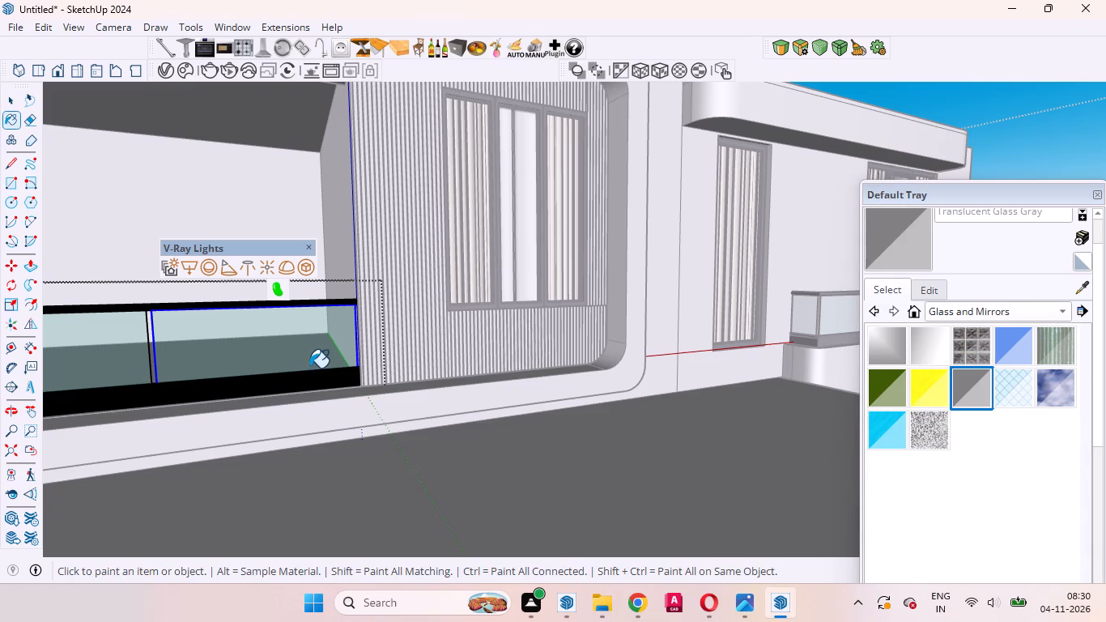
left_click(291, 356)
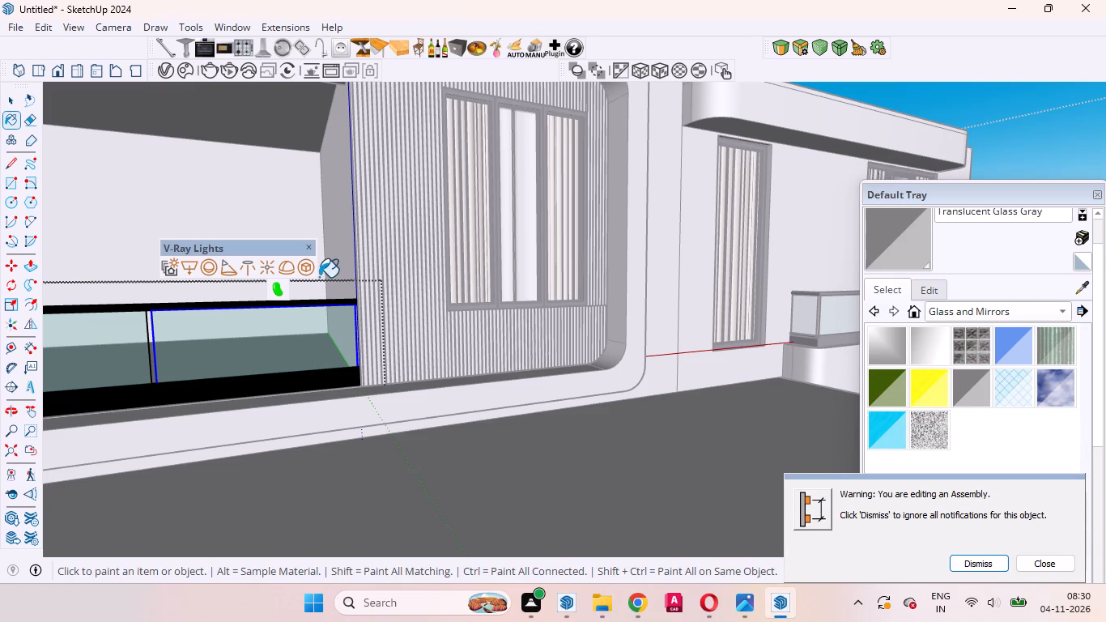
Open the framed balcony railing's end glass pane next to the fluted wall and paint its face with Translucent Glass Gray.
key("space")
scroll(329, 283, "up", 5)
scroll(332, 283, "down", 5)
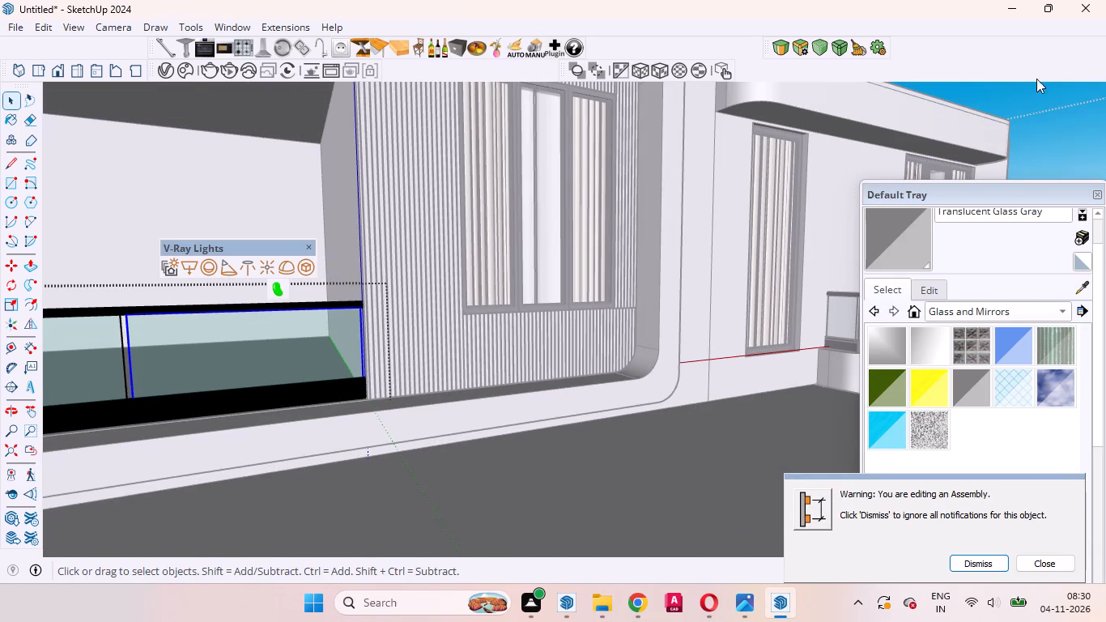
scroll(659, 271, "down", 8)
scroll(476, 285, "up", 14)
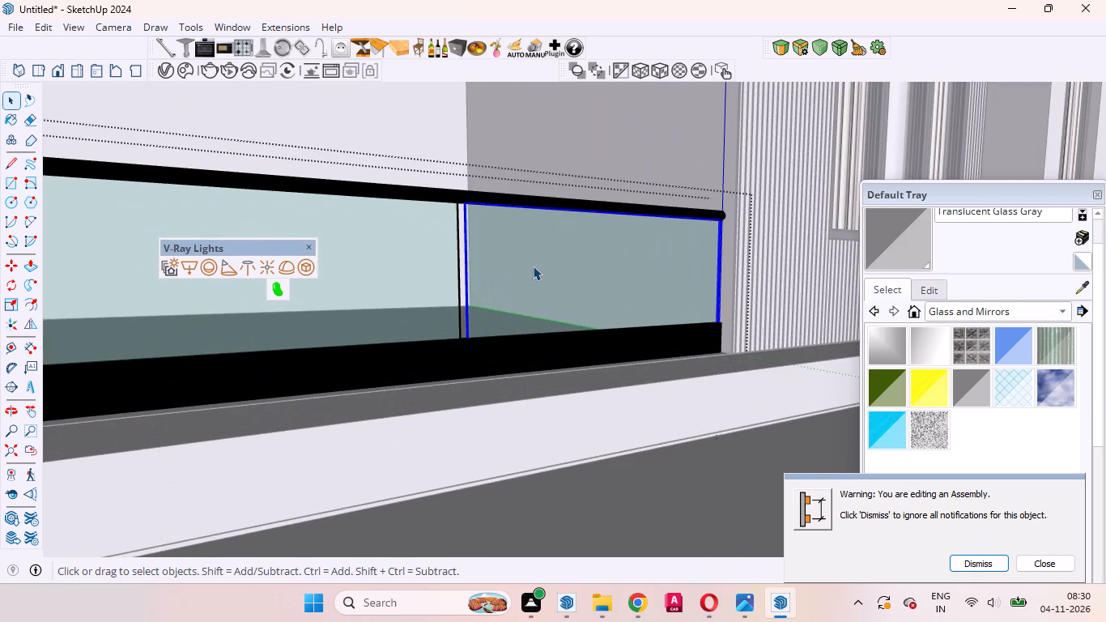
triple_click(536, 261)
left_click(913, 236)
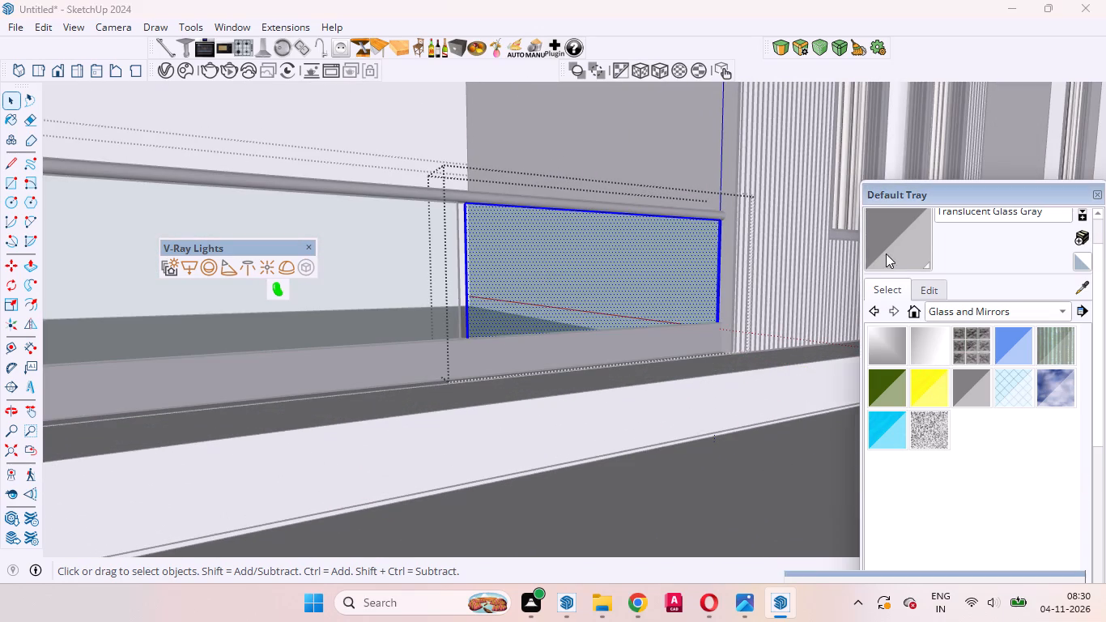
left_click(561, 287)
key("space")
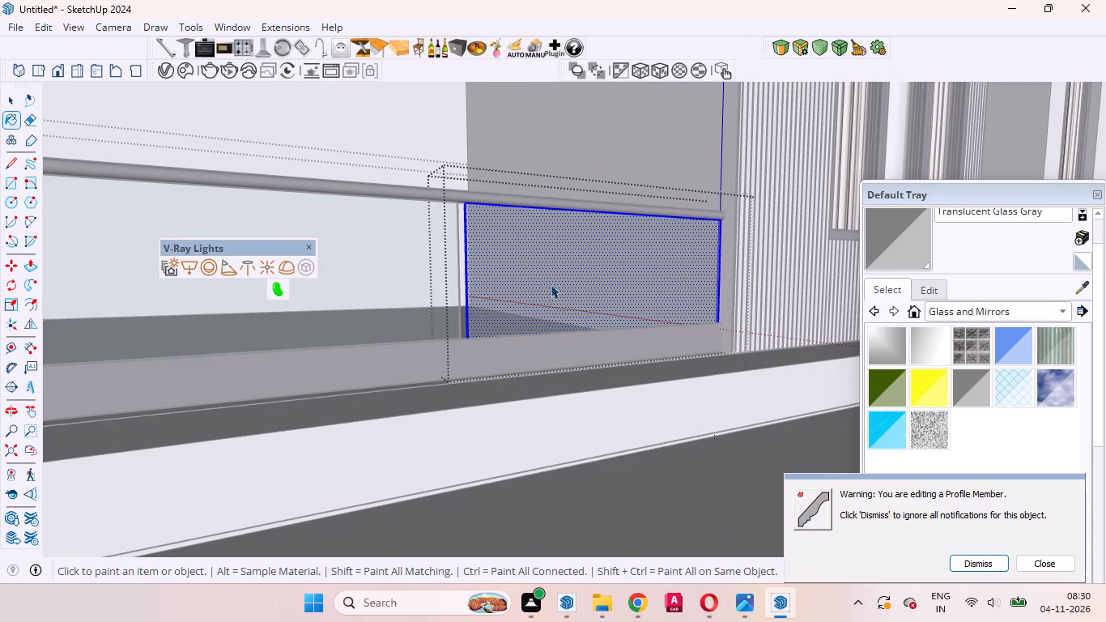
Paint the middle glass pane of the large framed balcony's railing with Translucent Glass Gray.
left_click(420, 296)
left_click(420, 295)
left_click(420, 294)
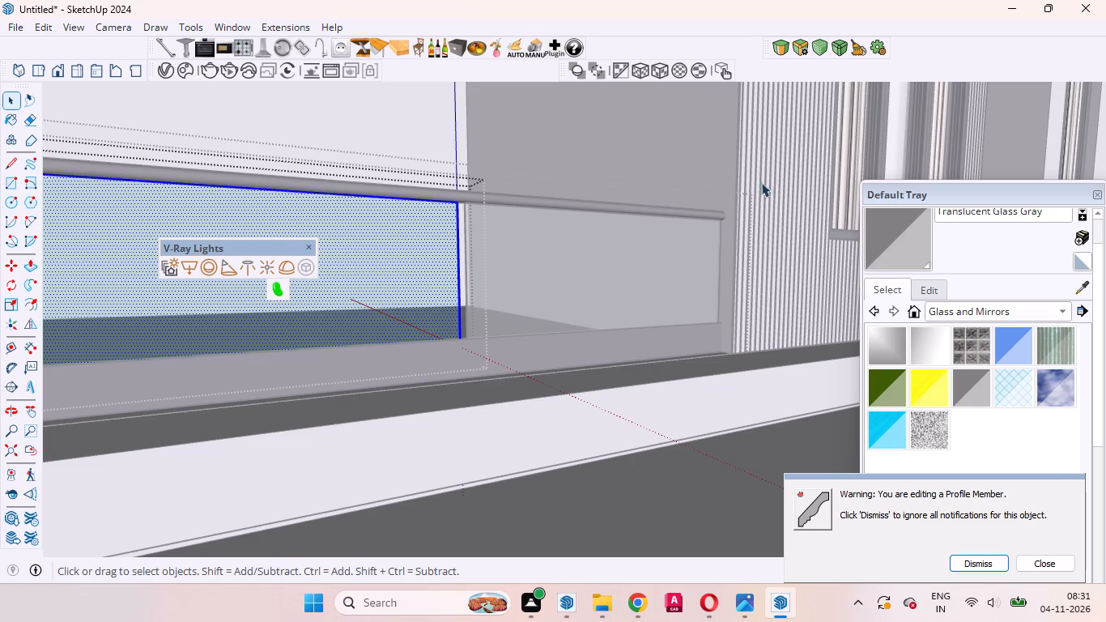
left_click(912, 258)
left_click(416, 278)
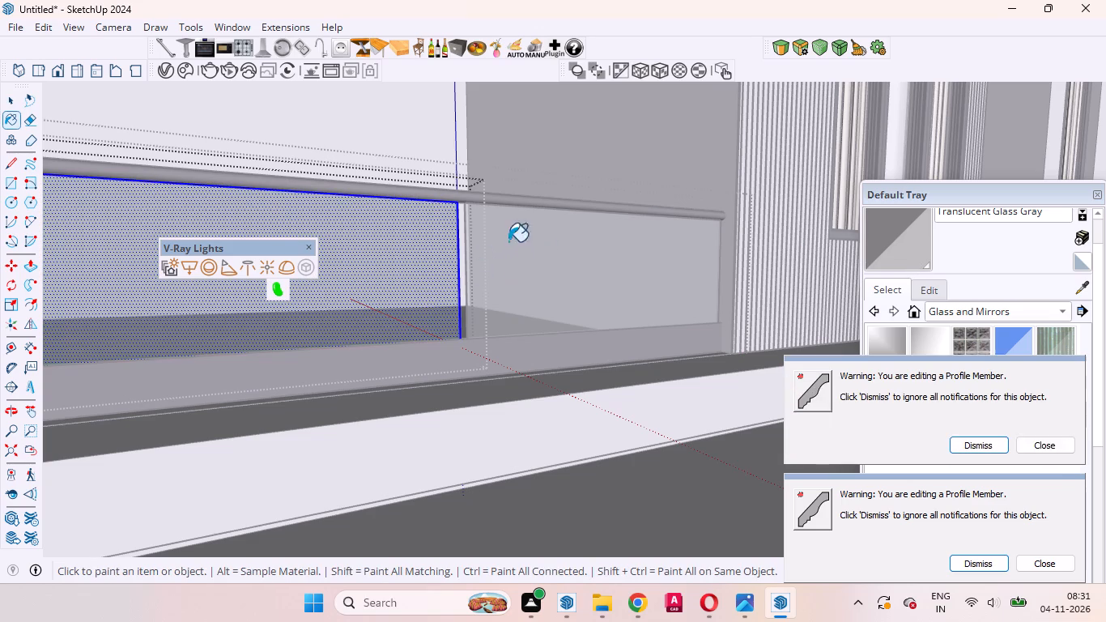
key("space")
Paint the remaining end pane of the framed balcony's railing with Translucent Glass Gray and leave that railing.
scroll(619, 200, "down", 10)
scroll(449, 215, "up", 5)
left_click(435, 197)
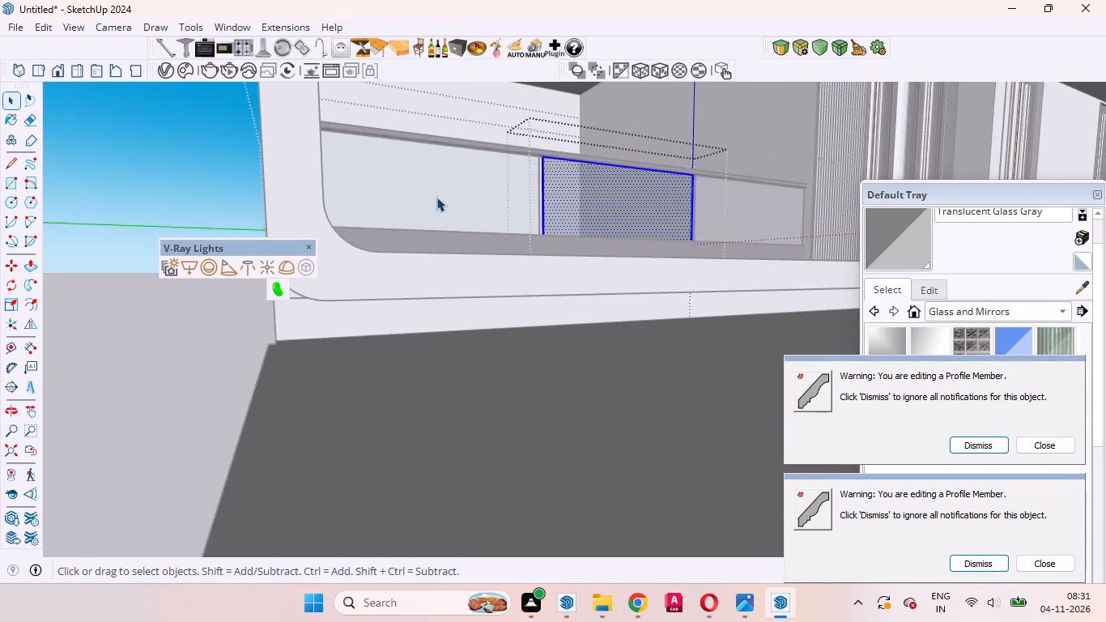
left_click(436, 197)
left_click(432, 197)
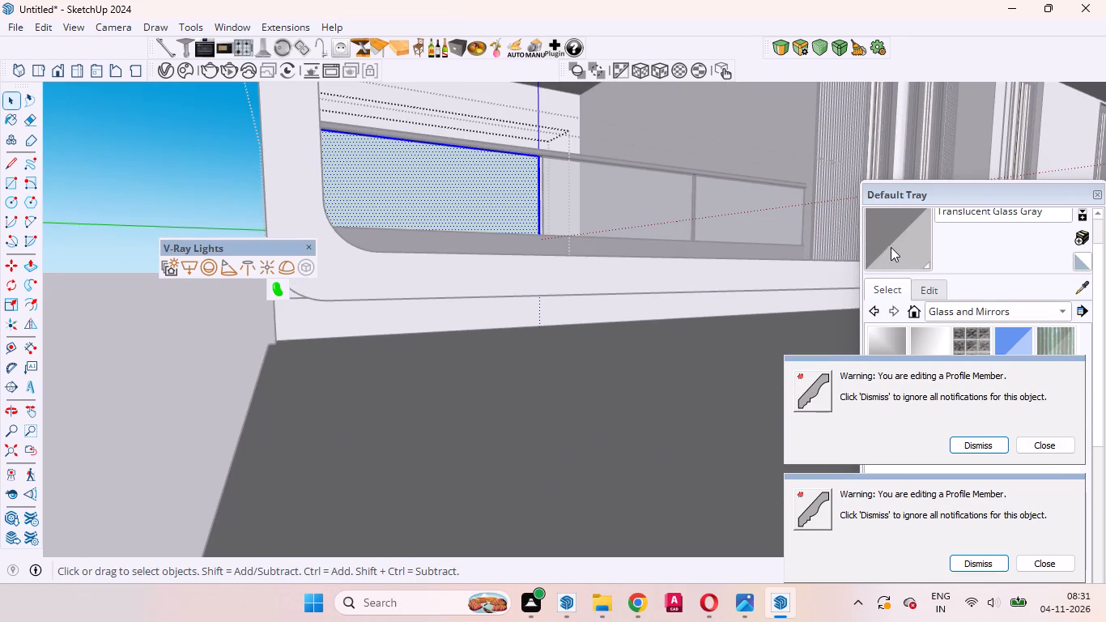
left_click(895, 247)
left_click(458, 198)
key("space")
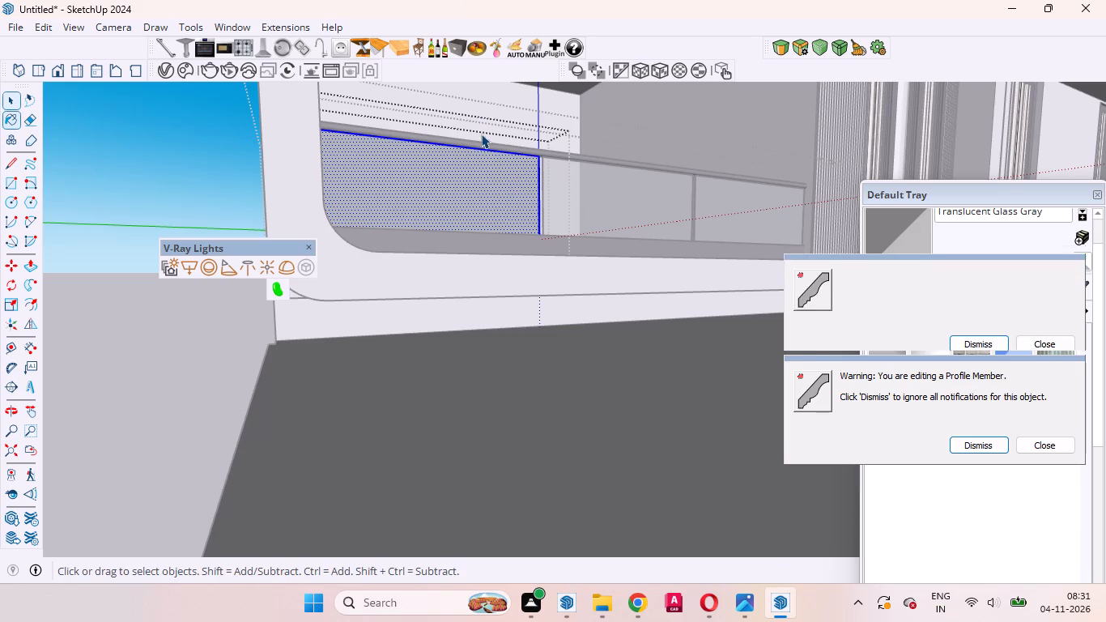
left_click(213, 347)
scroll(177, 392, "down", 7)
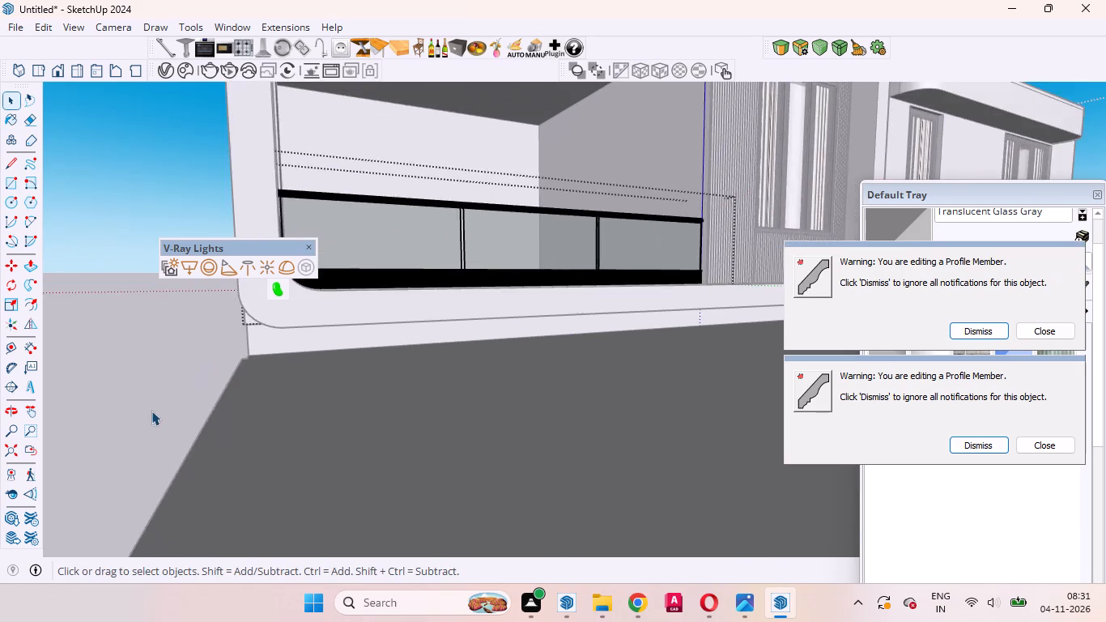
scroll(151, 411, "down", 18)
scroll(725, 305, "up", 1)
scroll(266, 334, "down", 8)
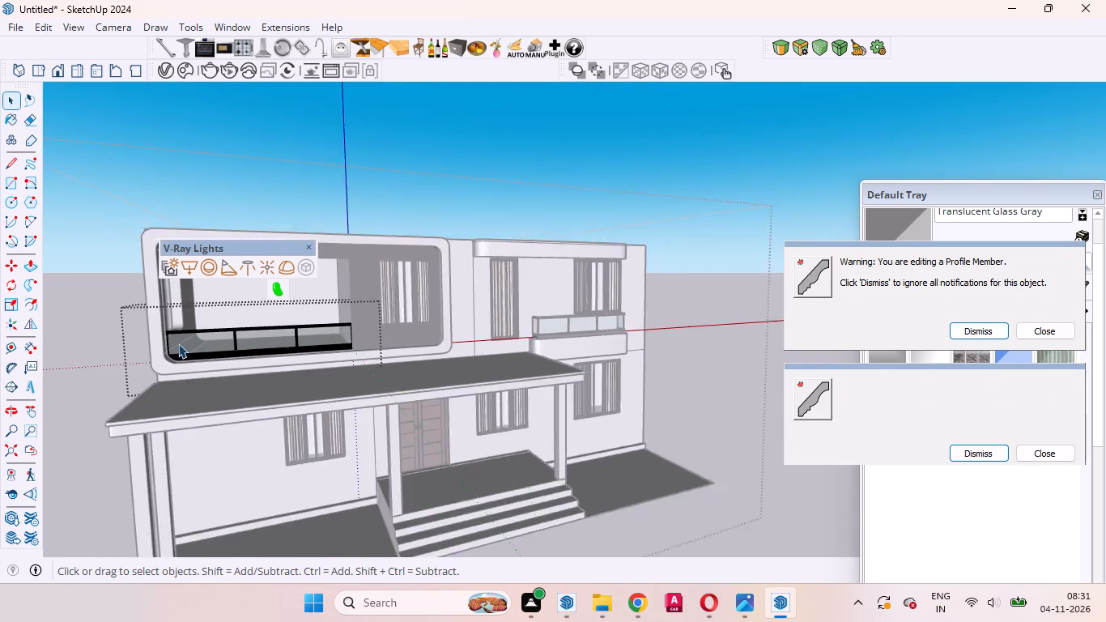
scroll(178, 343, "down", 3)
left_click(627, 338)
Inside the small balcony's railing, paint the front glass pane nearest the tall single window with Translucent Glass Gray.
scroll(479, 323, "up", 17)
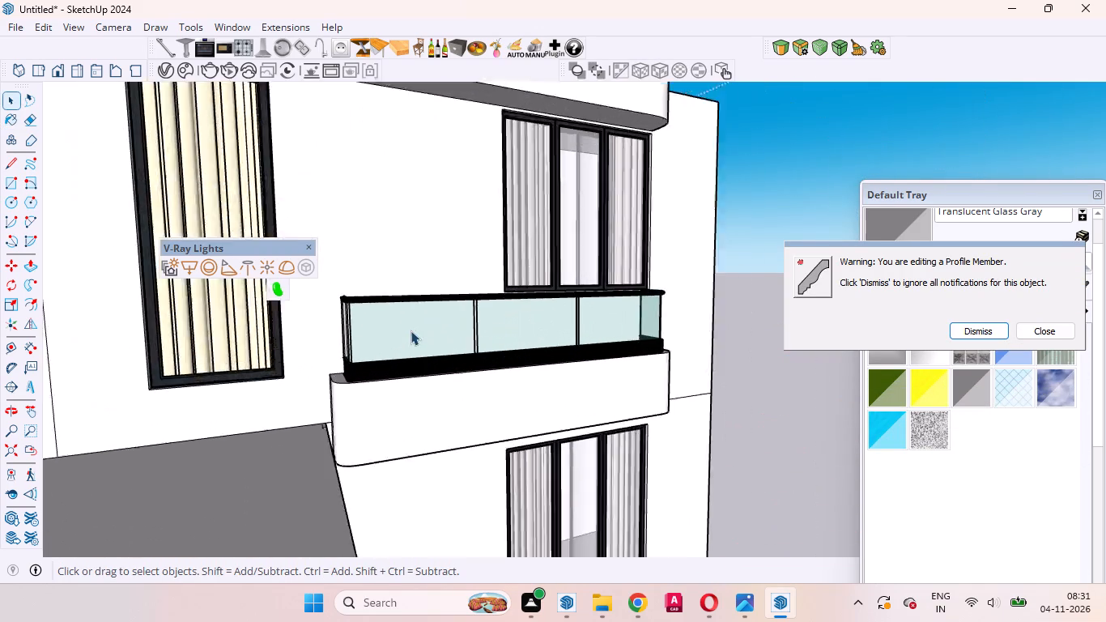
scroll(391, 325, "up", 1)
middle_click_drag(391, 327, 560, 354)
left_click(530, 361)
double_click(528, 361)
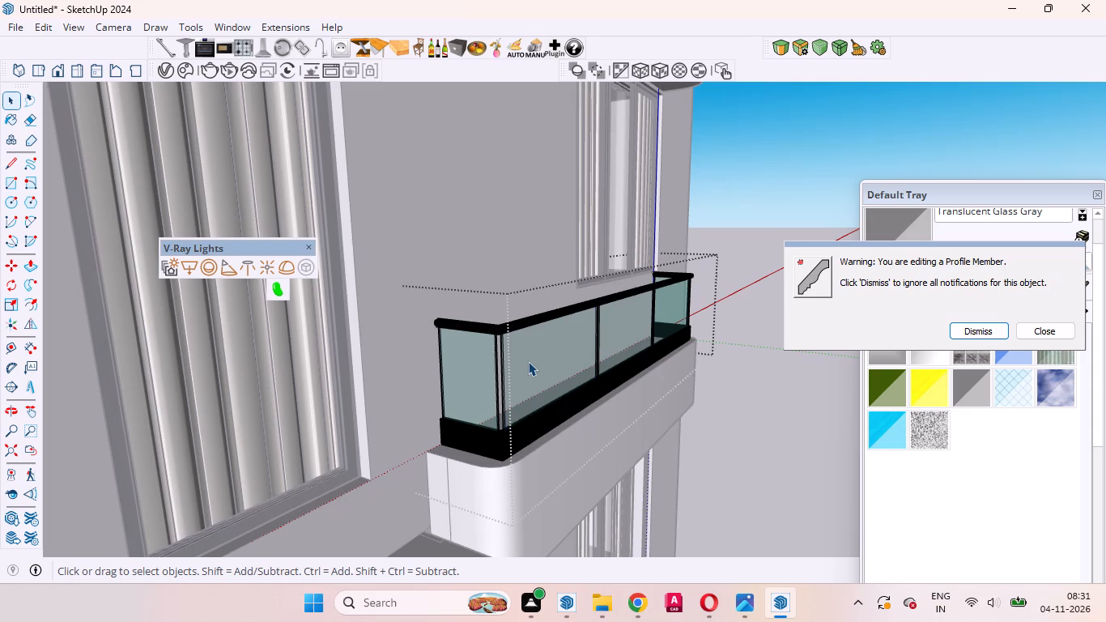
left_click(539, 352)
left_click(540, 352)
left_click(540, 352)
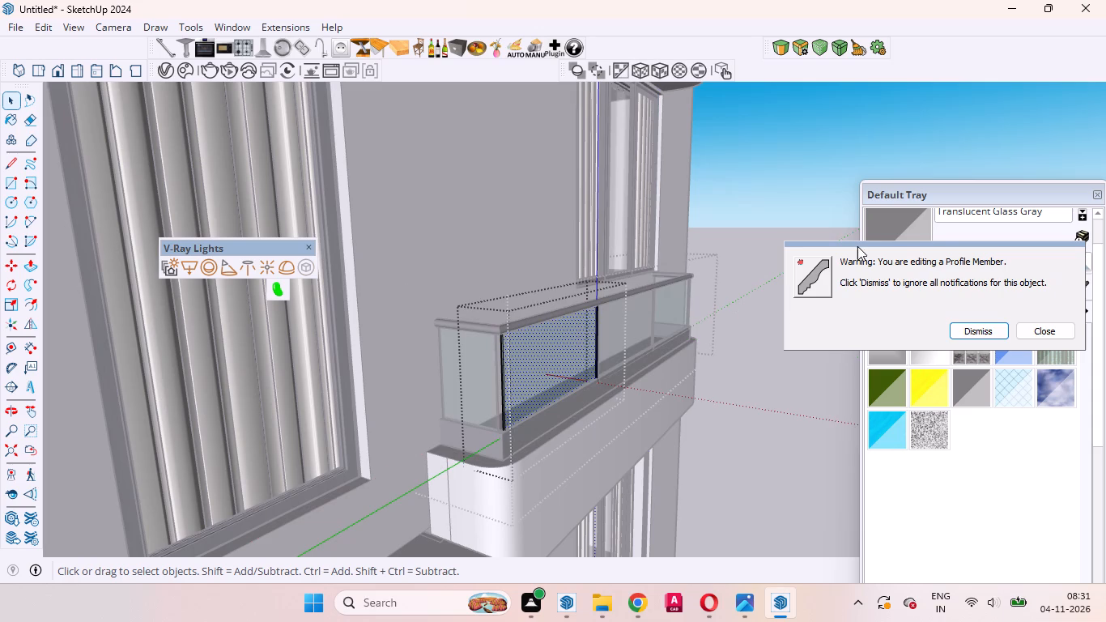
left_click(873, 220)
left_click(545, 354)
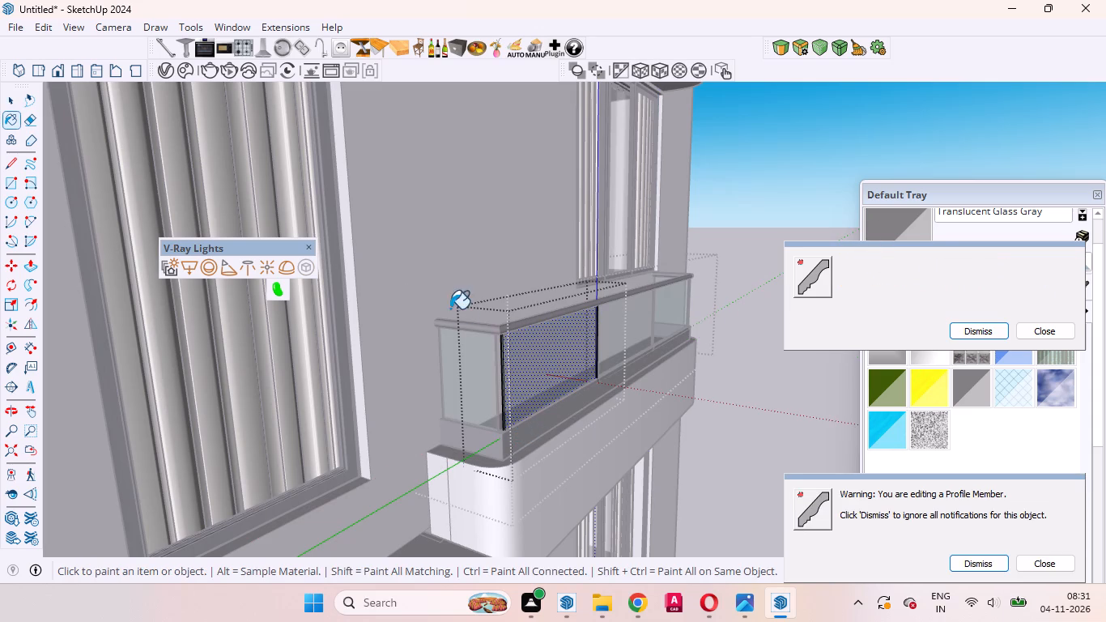
Paint the small balcony railing's side pane facing the tall single window with Translucent Glass Gray.
key("space")
double_click(475, 354)
left_click(472, 364)
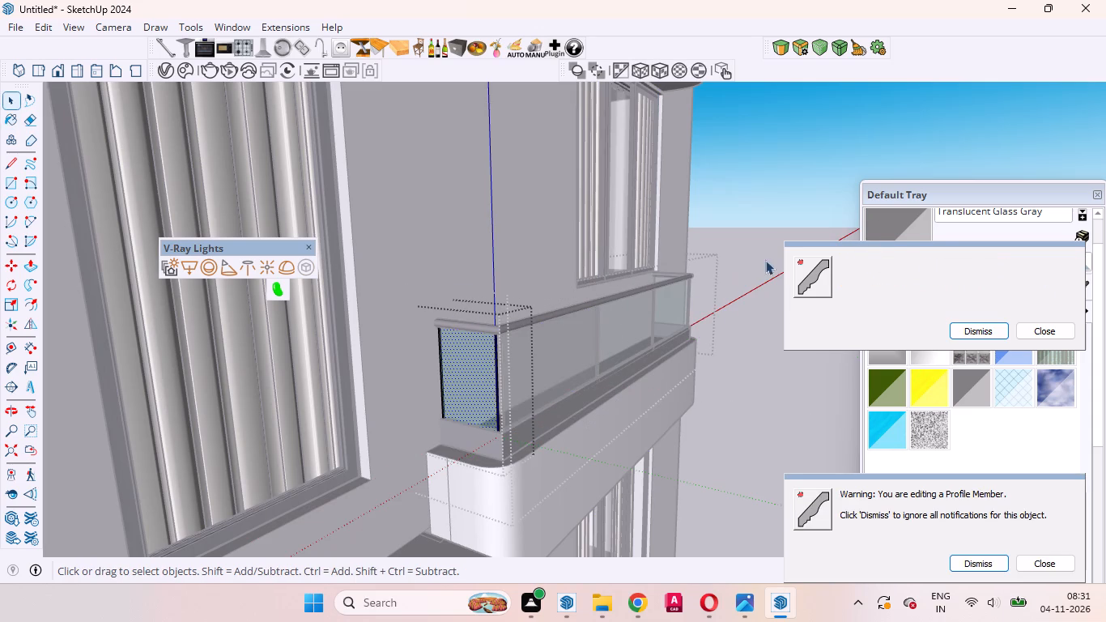
left_click(896, 219)
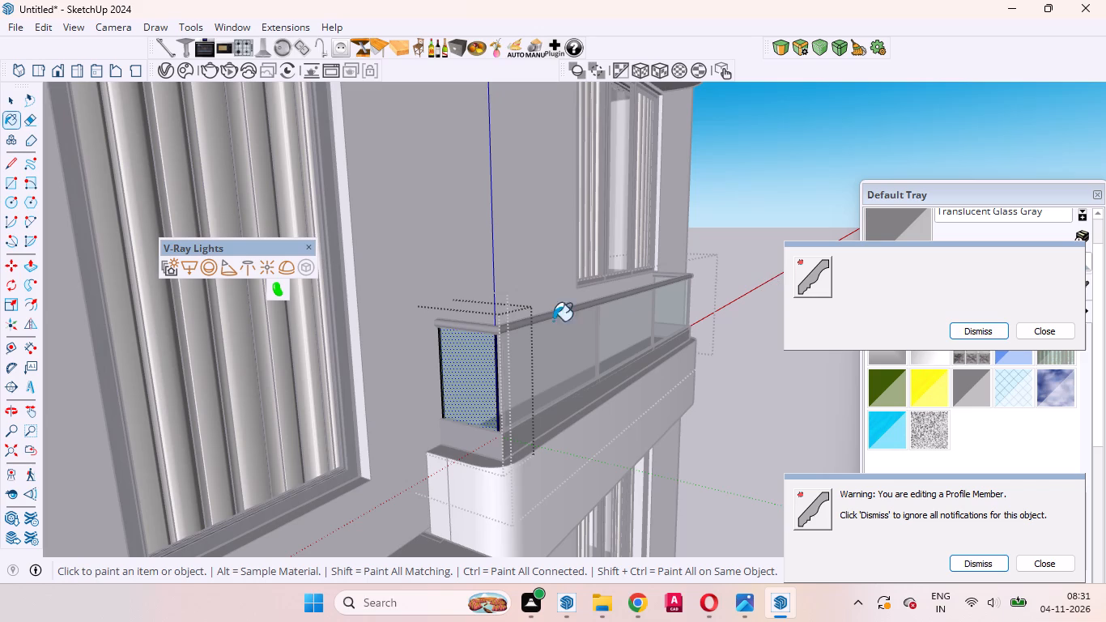
left_click(459, 375)
key("space")
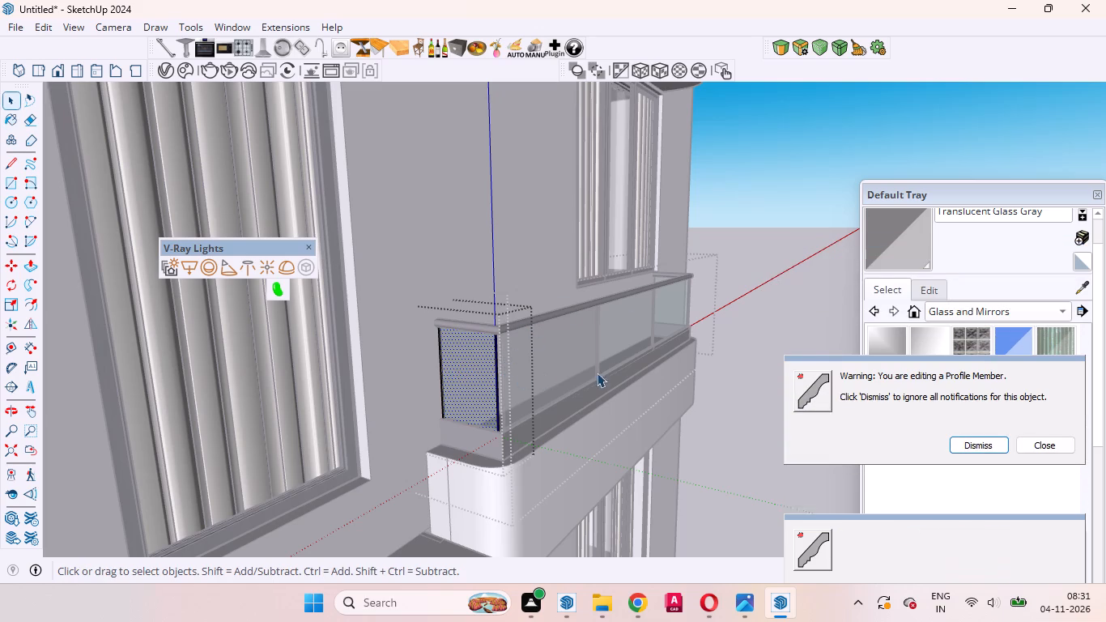
Paint the middle and far front panes of the small balcony's railing with Translucent Glass Gray.
double_click(608, 338)
left_click(623, 324)
left_click(623, 325)
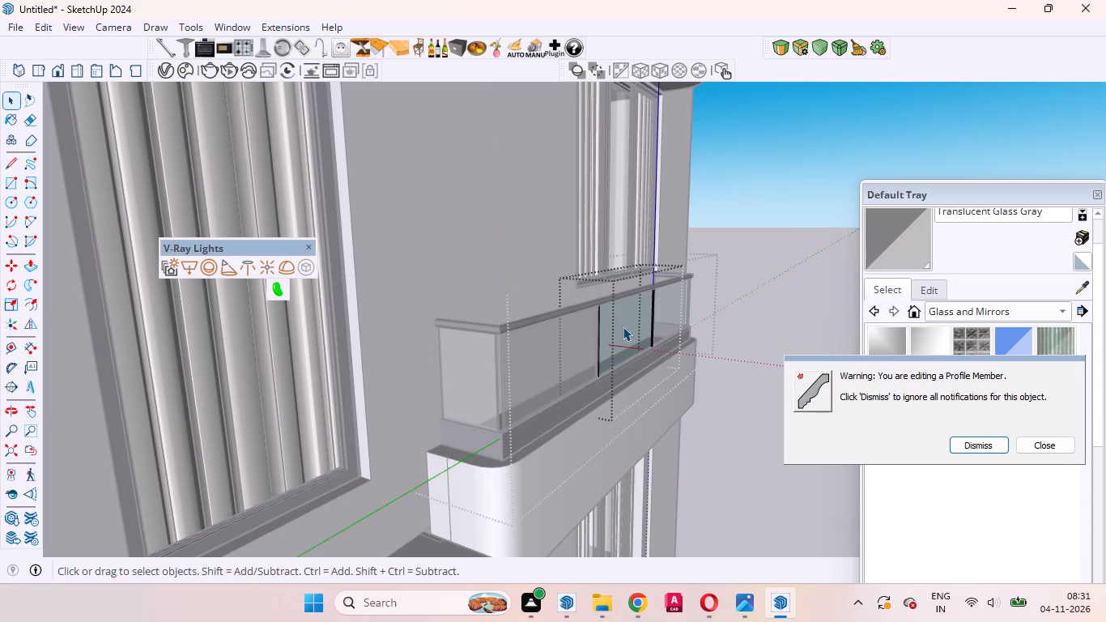
left_click(621, 327)
left_click(891, 249)
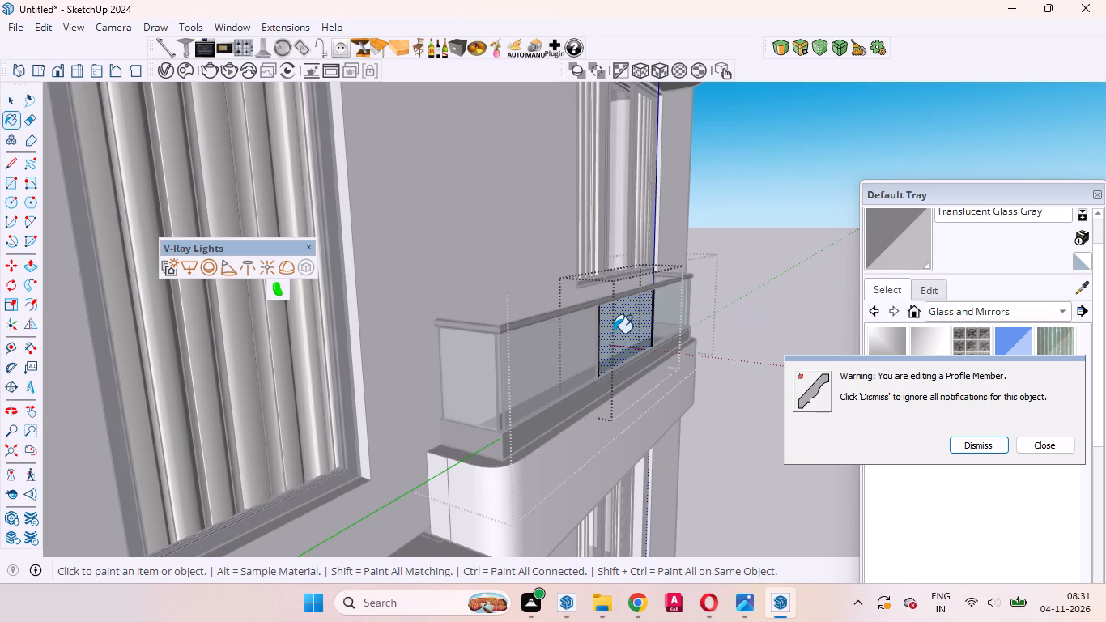
left_click(612, 333)
key("space")
left_click(759, 309)
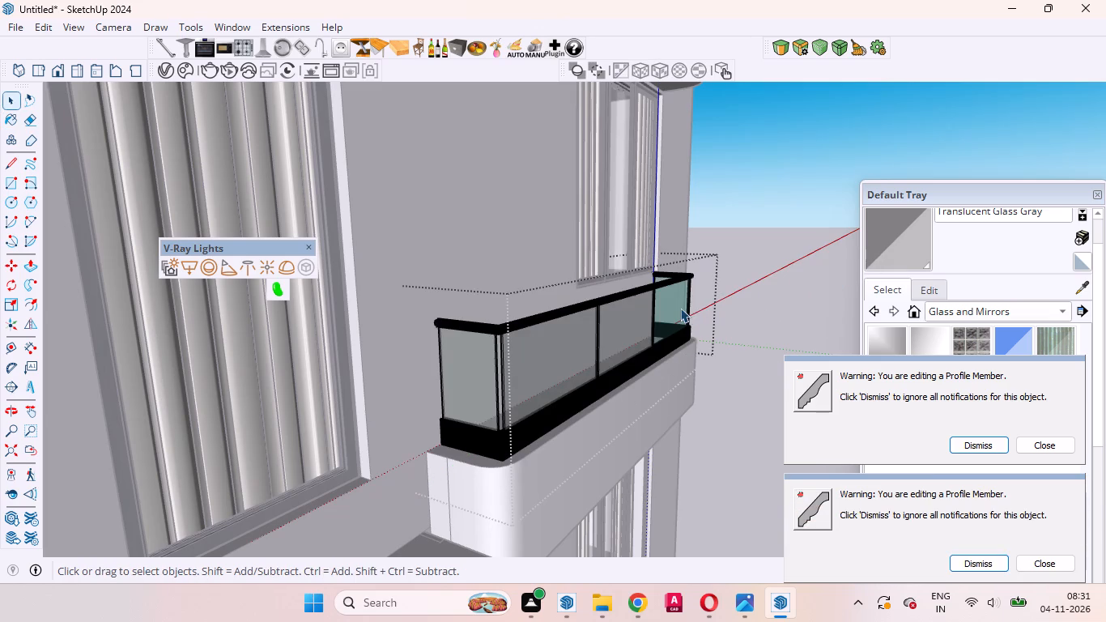
double_click(680, 308)
left_click(679, 307)
left_click(881, 257)
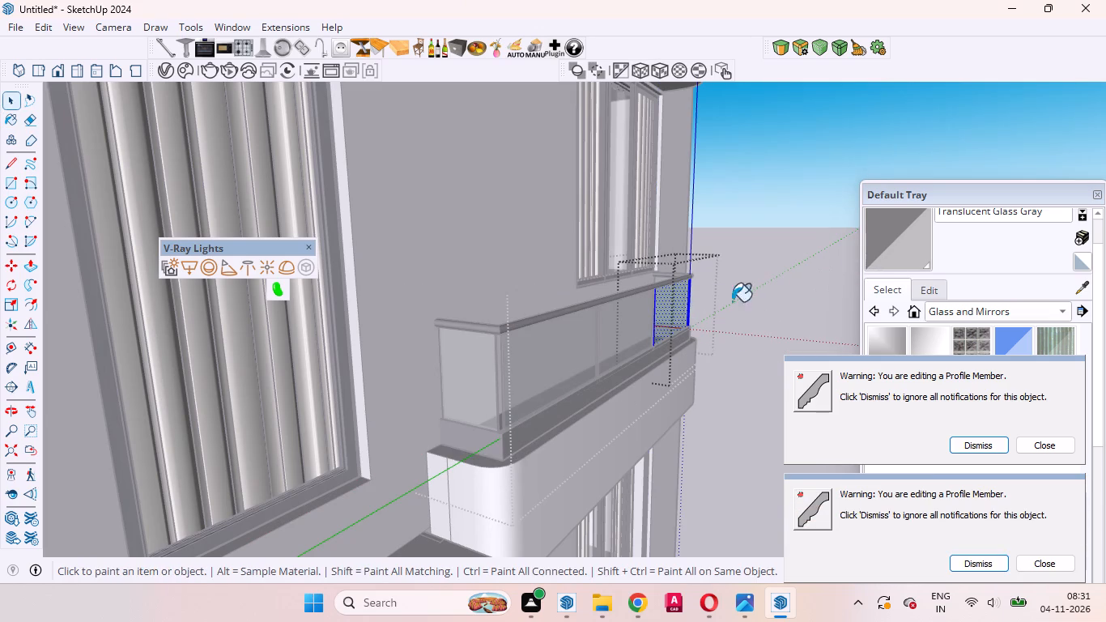
left_click(666, 313)
Paint the small balcony railing's side pane nearest the house's outer corner with Translucent Glass Gray and leave the railing.
middle_click_drag(750, 320, 321, 358)
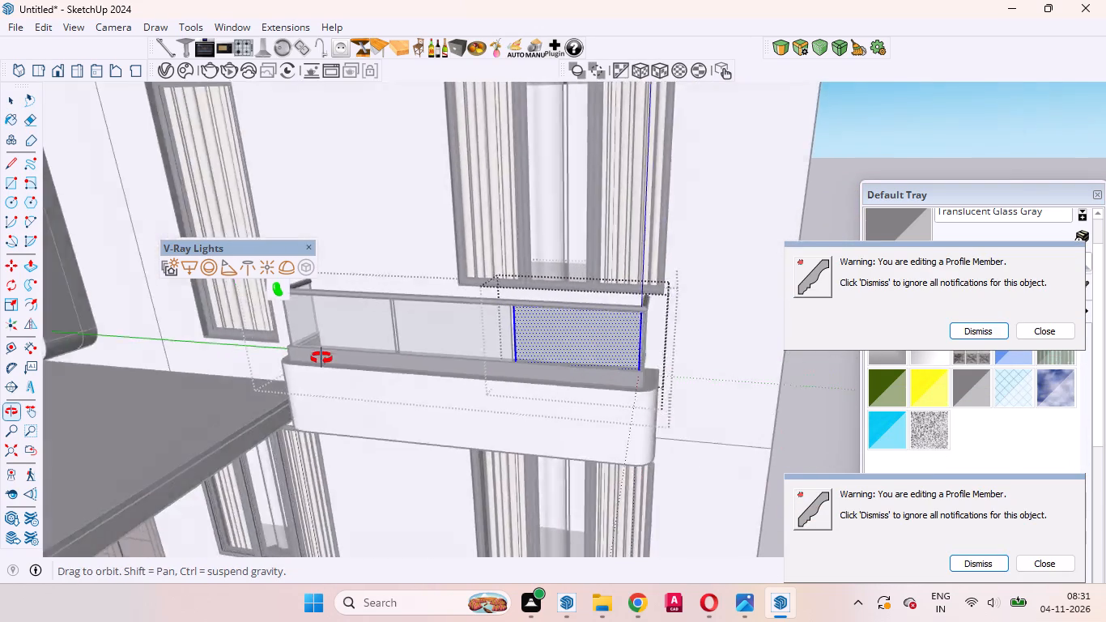
middle_click_drag(321, 358, 287, 356)
scroll(287, 356, "up", 1)
key("space")
scroll(659, 350, "up", 1)
middle_click_drag(650, 351, 466, 324)
double_click(497, 312)
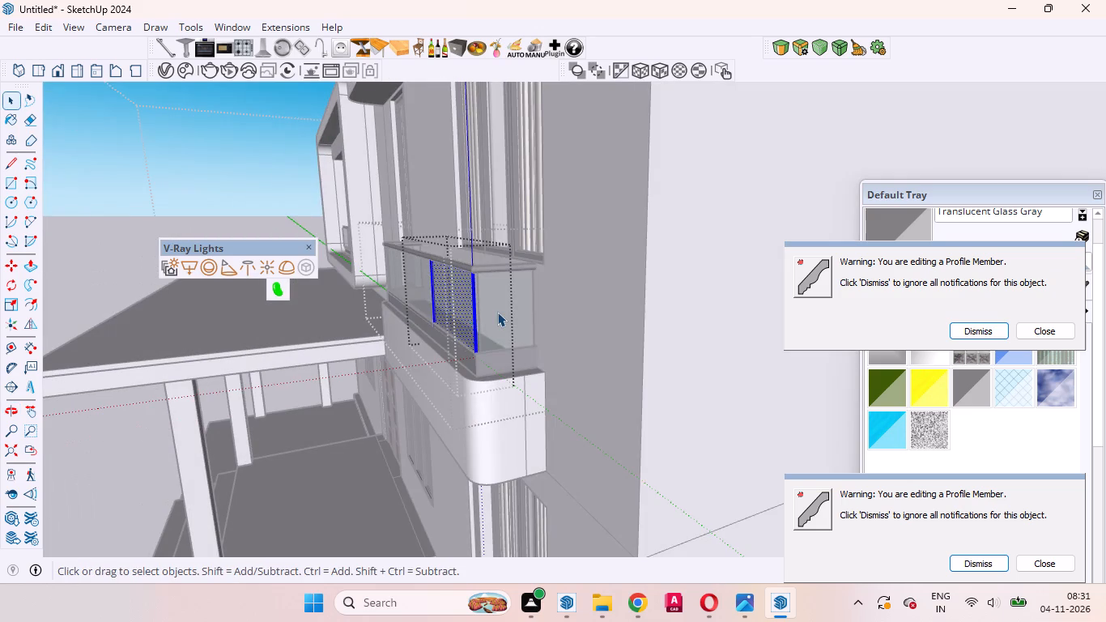
left_click(498, 301)
left_click(906, 235)
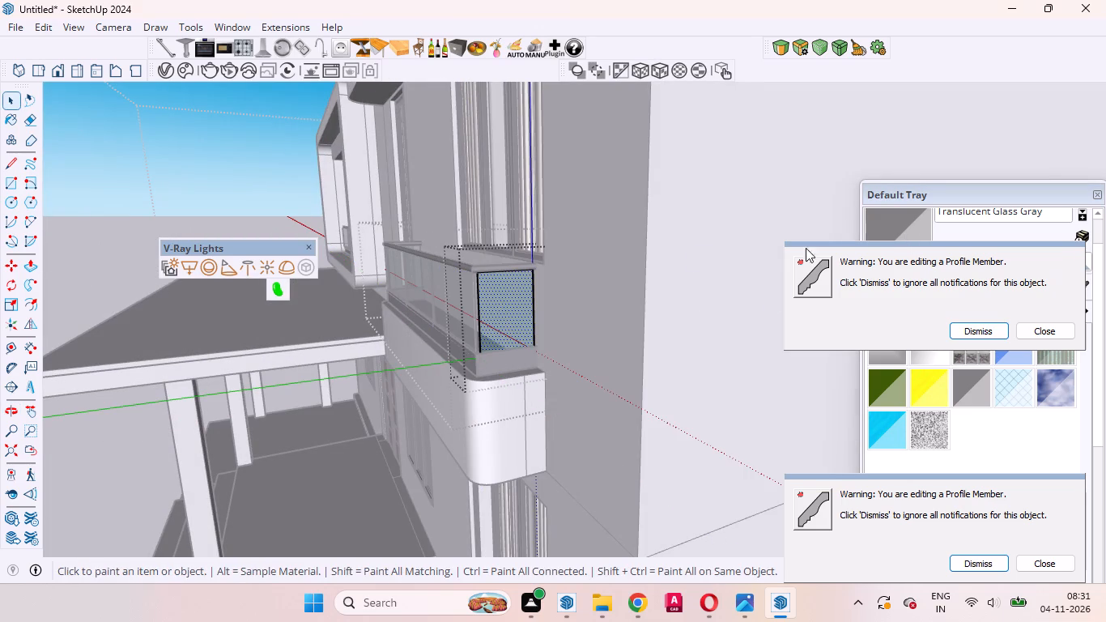
left_click(518, 308)
key("space")
scroll(546, 302, "down", 15)
double_click(680, 485)
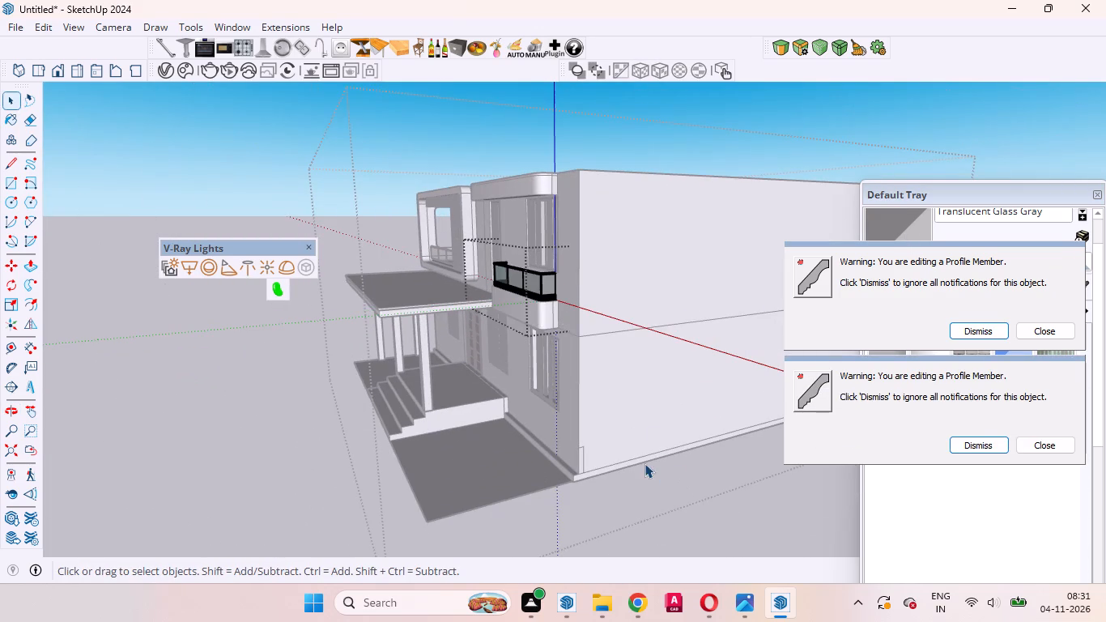
double_click(682, 514)
Delete the vertical and top edges of the small leftover rectangle at the base of the side wall's front corner.
scroll(585, 461, "up", 16)
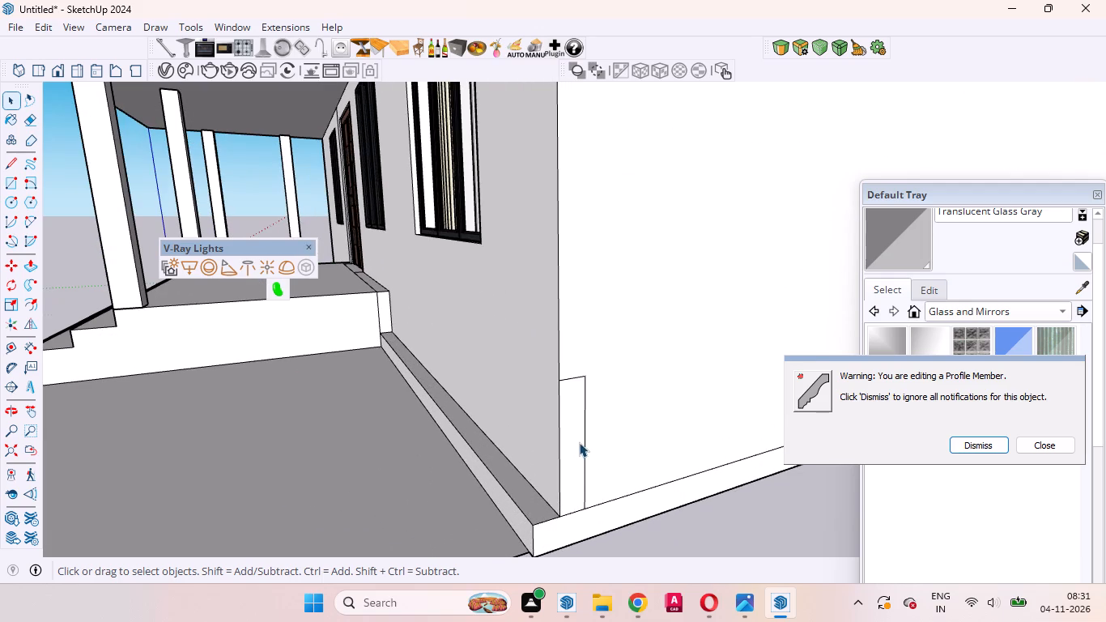
left_click_drag(571, 354, 639, 496)
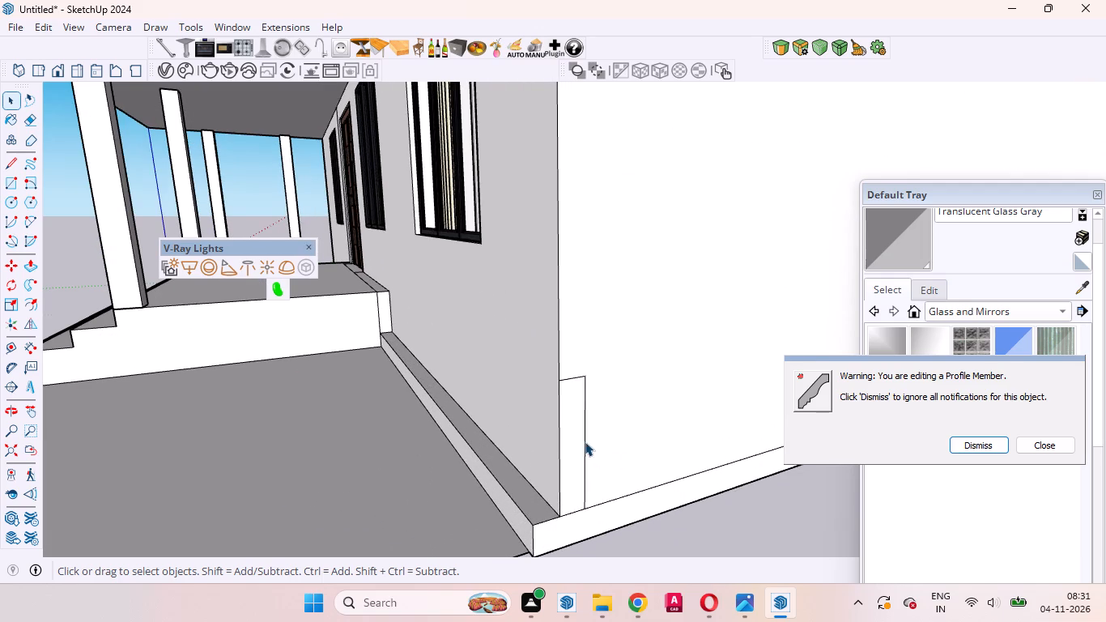
left_click(585, 441)
triple_click(584, 440)
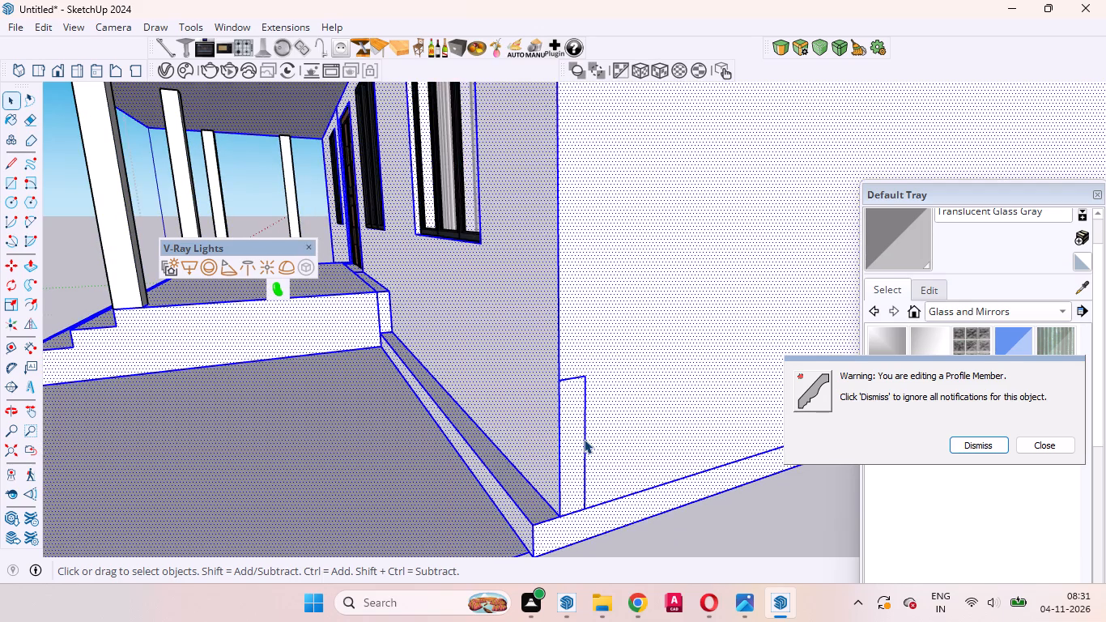
left_click(584, 438)
key("Delete")
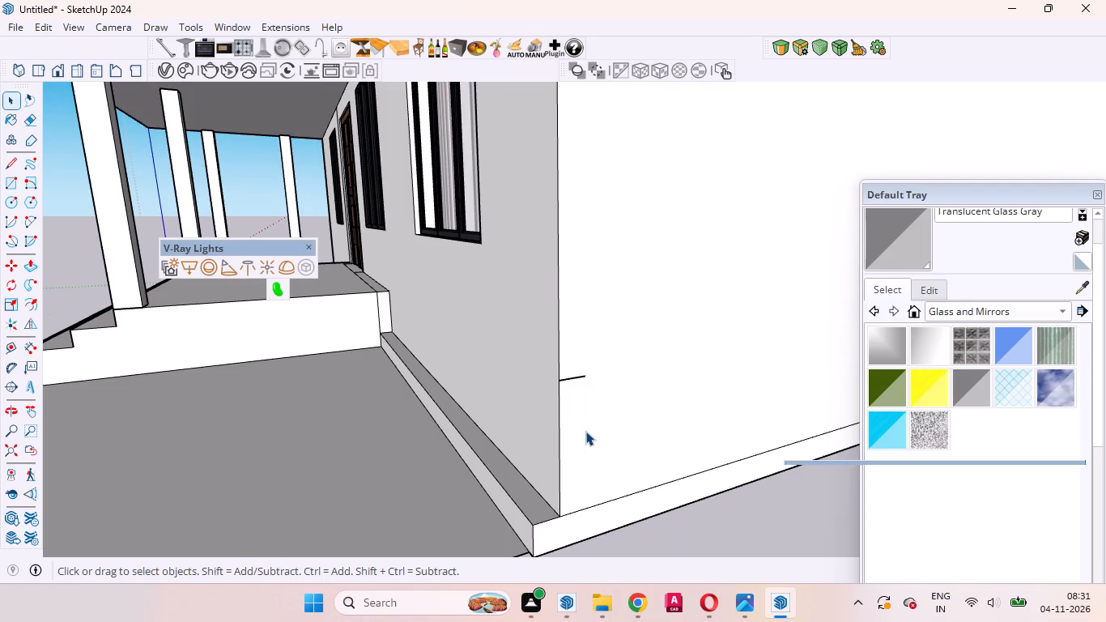
left_click(572, 377)
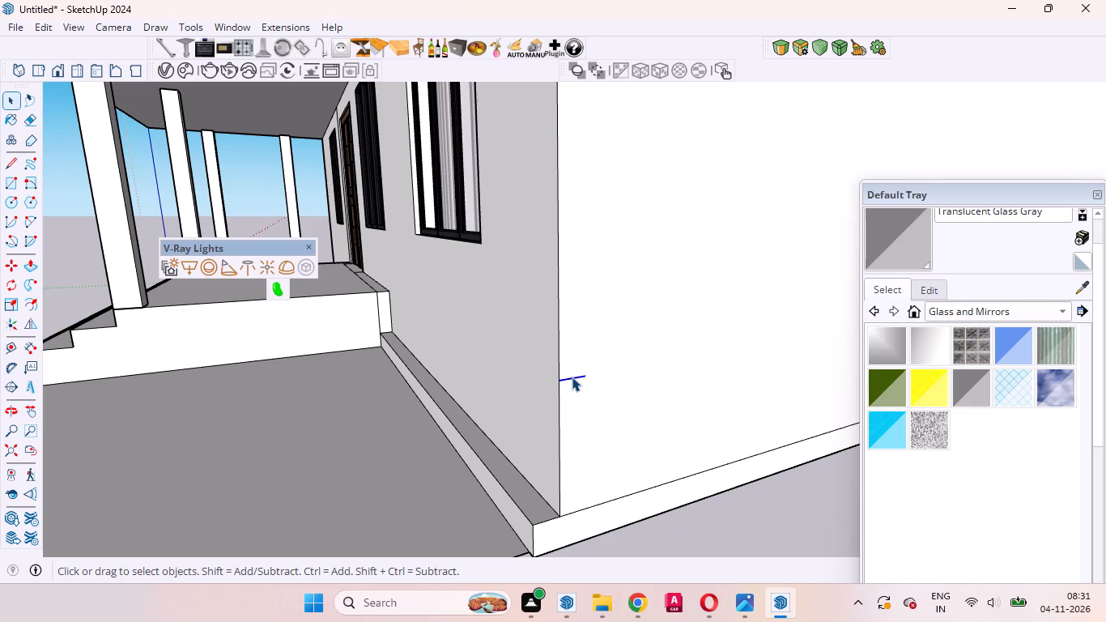
key("Delete")
Leave the house group and examine the whole front facade with its balcony railings.
scroll(570, 408, "down", 16)
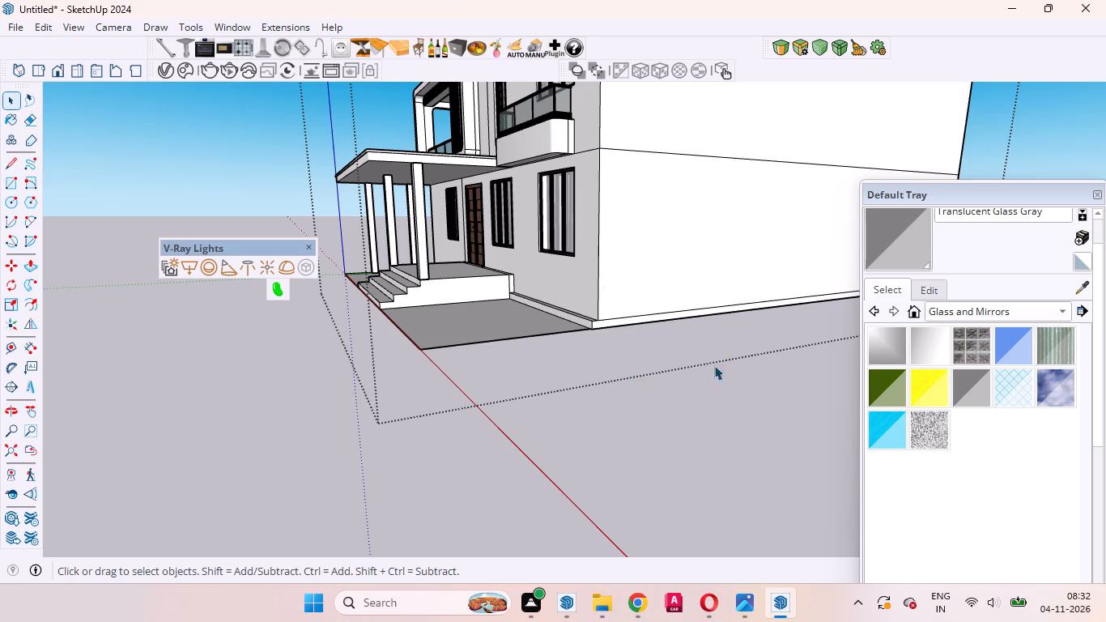
scroll(674, 369, "down", 9)
scroll(527, 230, "up", 1)
middle_click_drag(538, 237, 863, 266)
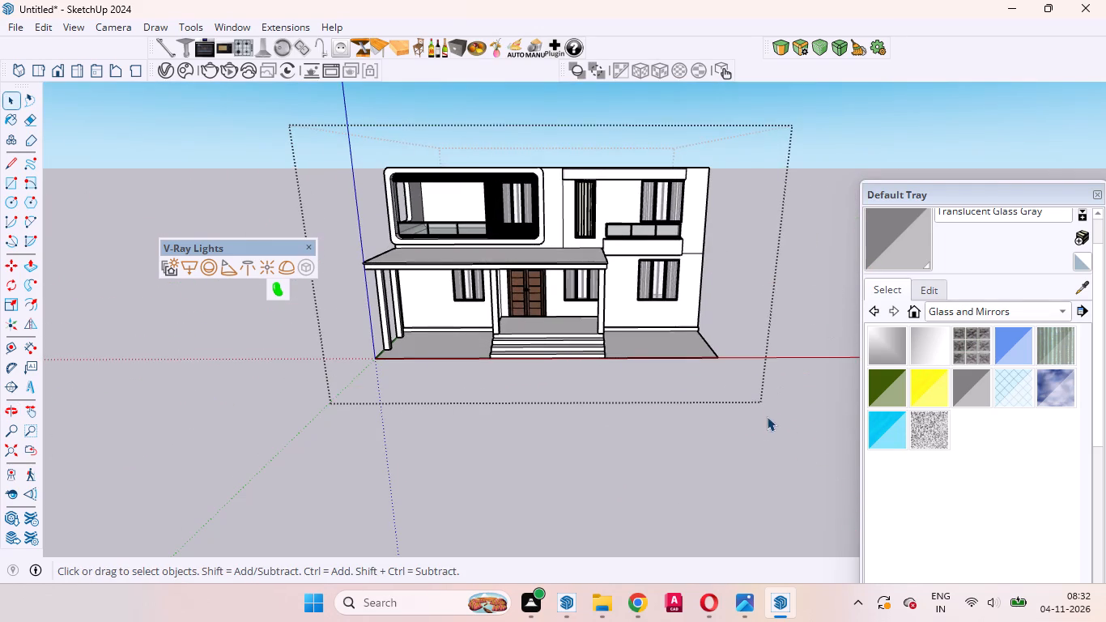
left_click(760, 428)
scroll(504, 216, "up", 6)
scroll(598, 273, "up", 1)
middle_click_drag(598, 273, 717, 266)
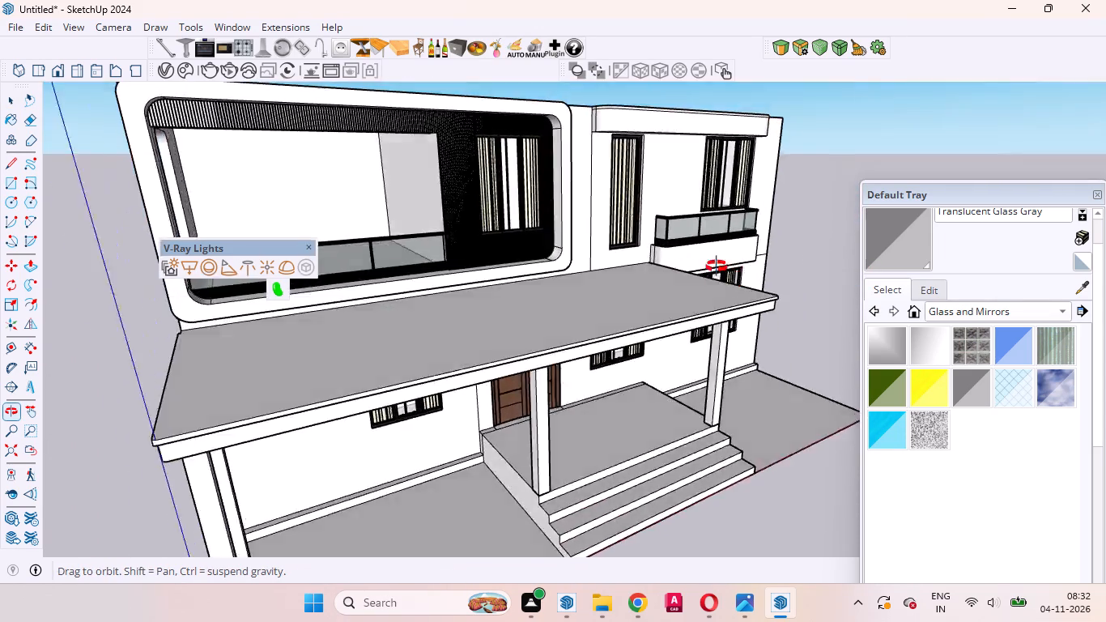
Examine the house's front facade, porch roof and framed upper balcony from the front and from above.
middle_click_drag(717, 266, 677, 239)
middle_click(677, 239)
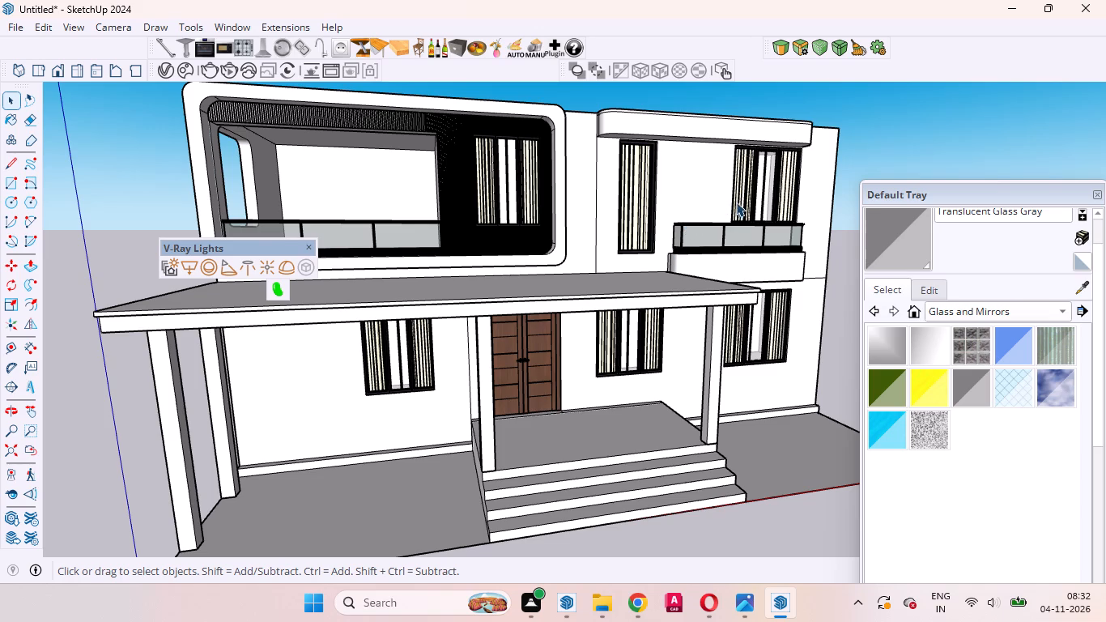
scroll(730, 194, "down", 4)
middle_click_drag(750, 241, 743, 244)
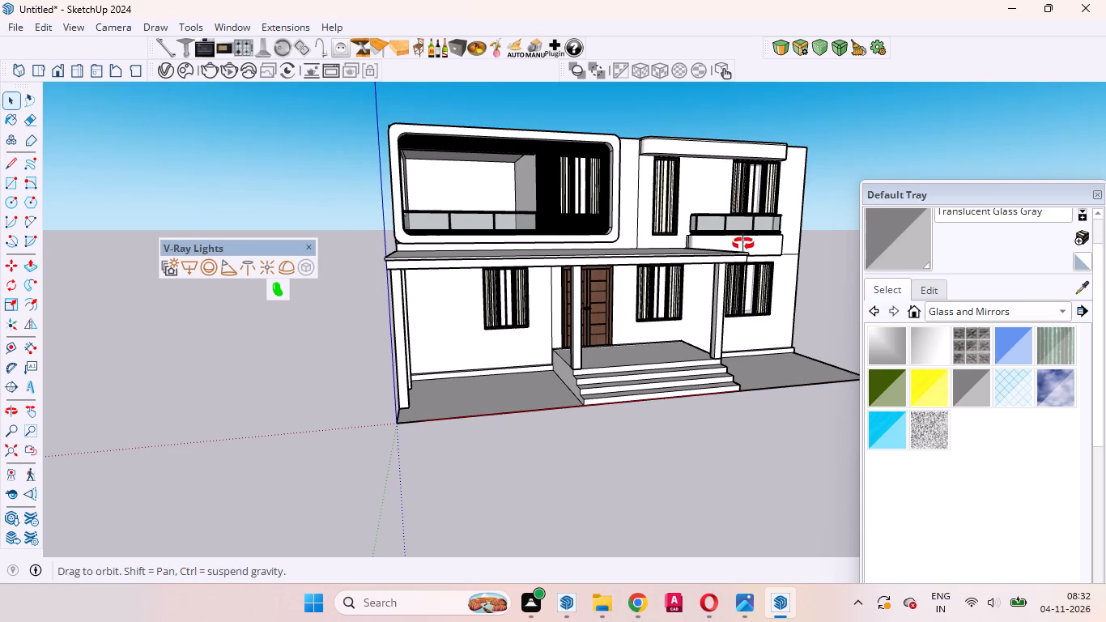
middle_click_drag(743, 244, 479, 334)
middle_click(481, 334)
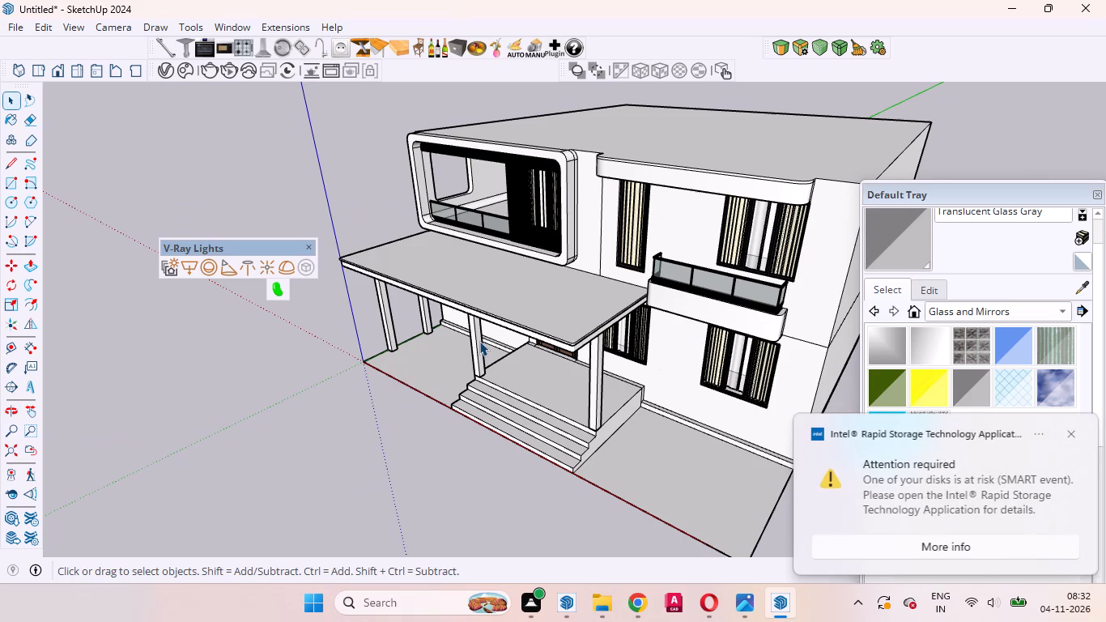
scroll(479, 341, "up", 1)
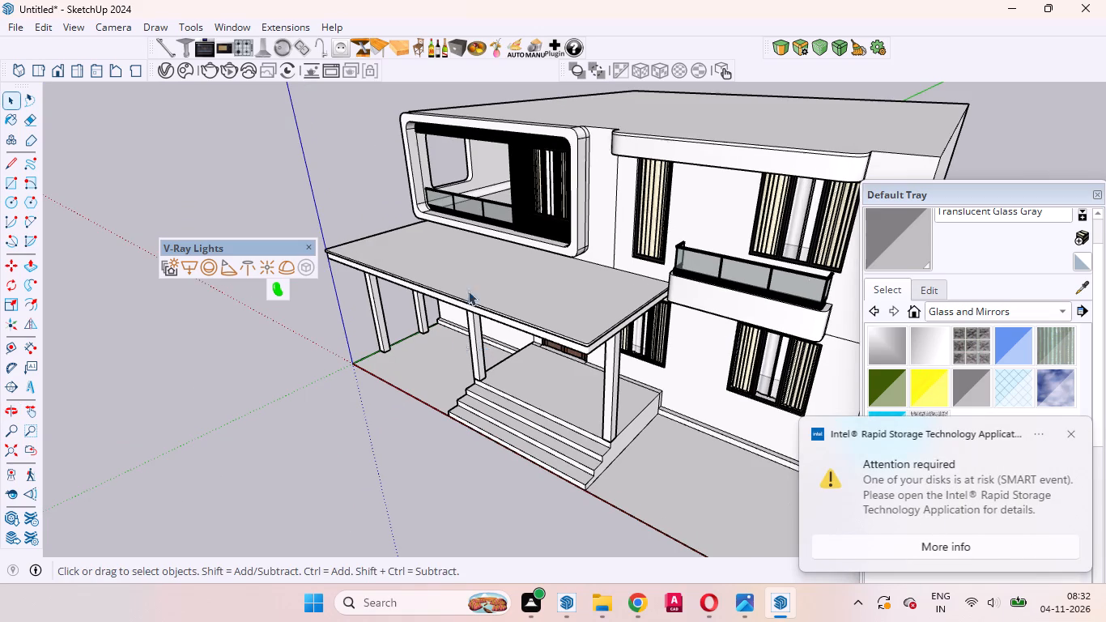
scroll(504, 257, "down", 5)
middle_click_drag(532, 235, 754, 147)
scroll(492, 261, "up", 10)
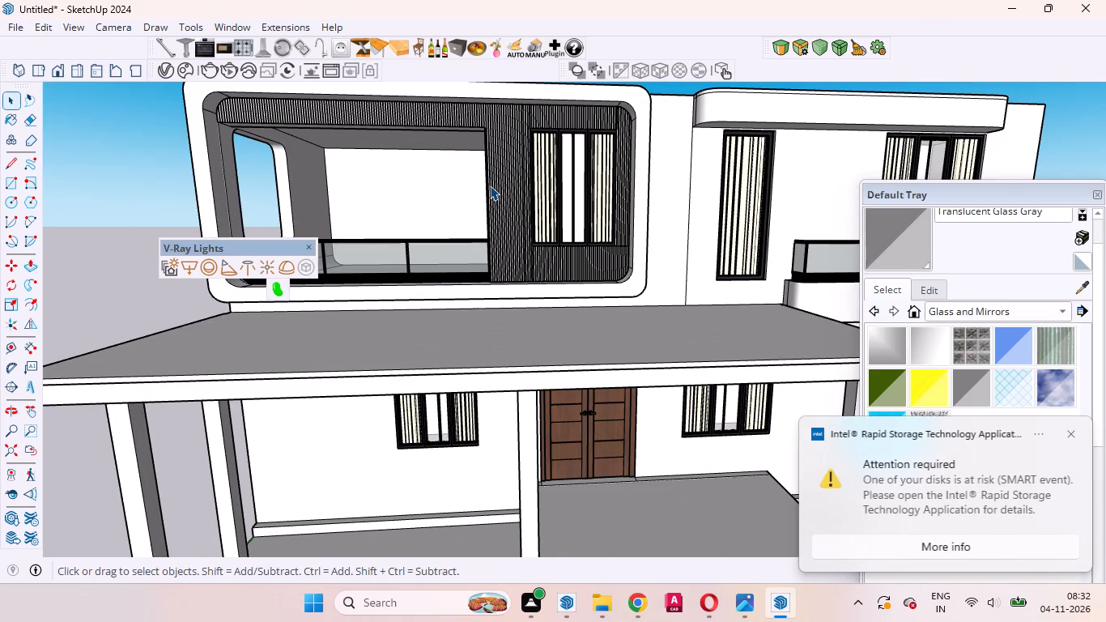
Place a vertical guide line along the edge of the black slatted wall panel beside the upper balcony opening.
key("t")
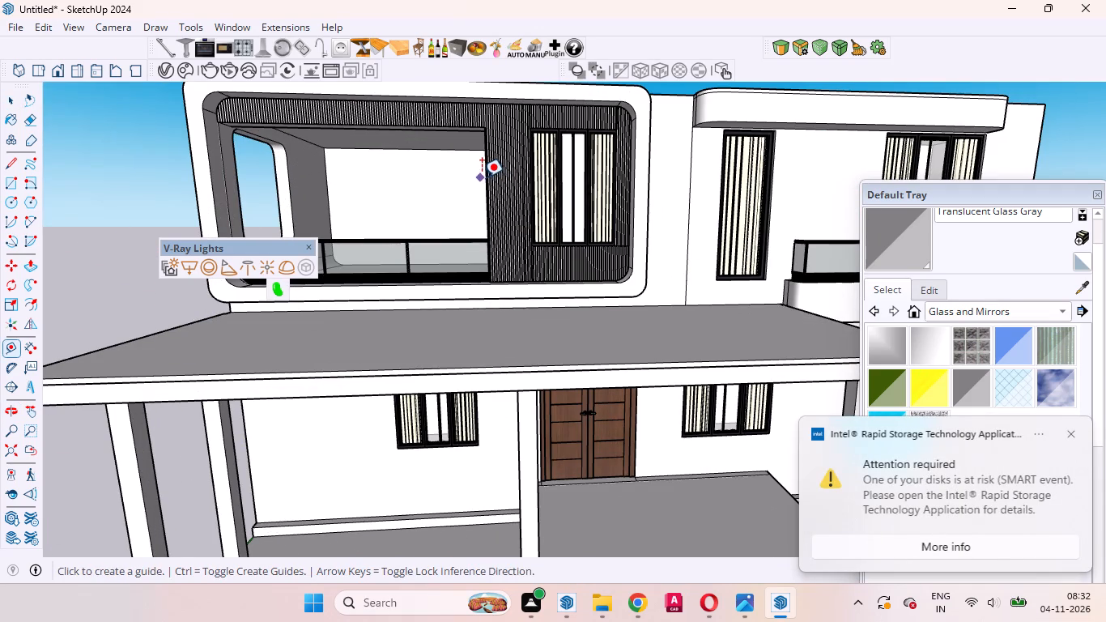
left_click(483, 176)
scroll(479, 191, "down", 5)
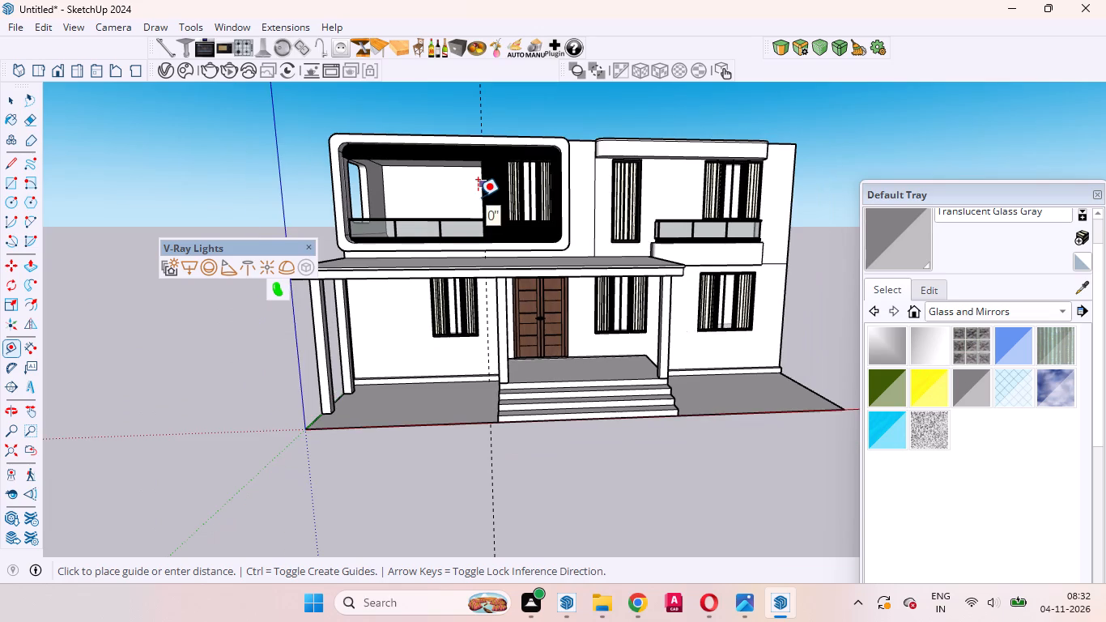
left_click(478, 143)
key("space")
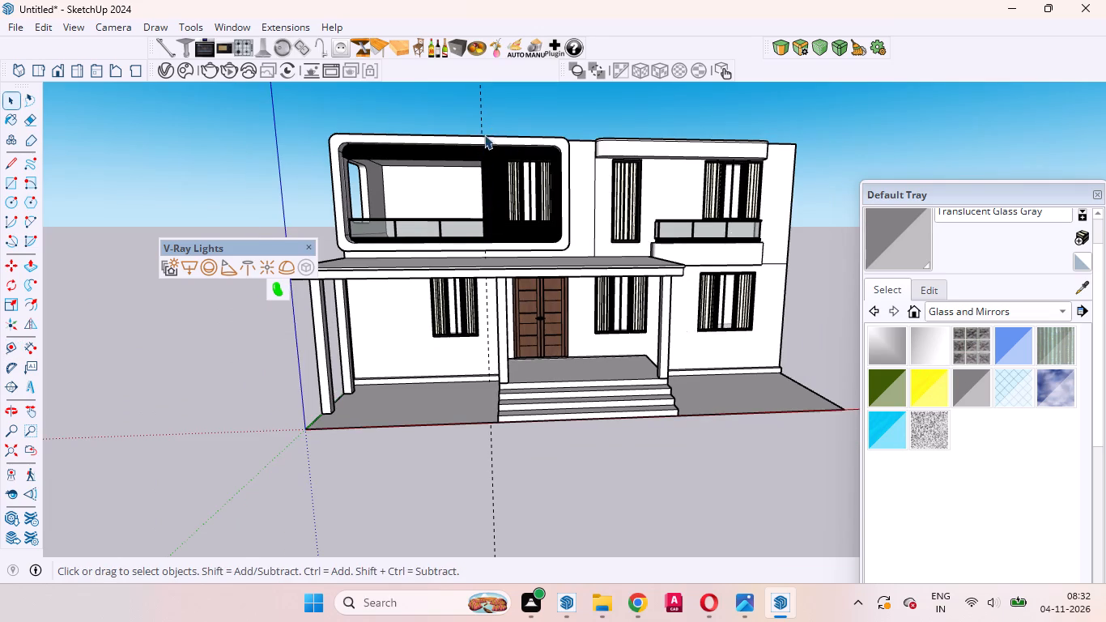
Open the house group for editing and select the flat main roof's top face.
middle_click_drag(487, 138, 484, 465)
scroll(477, 284, "up", 5)
middle_click_drag(478, 281, 393, 267)
scroll(394, 253, "up", 1)
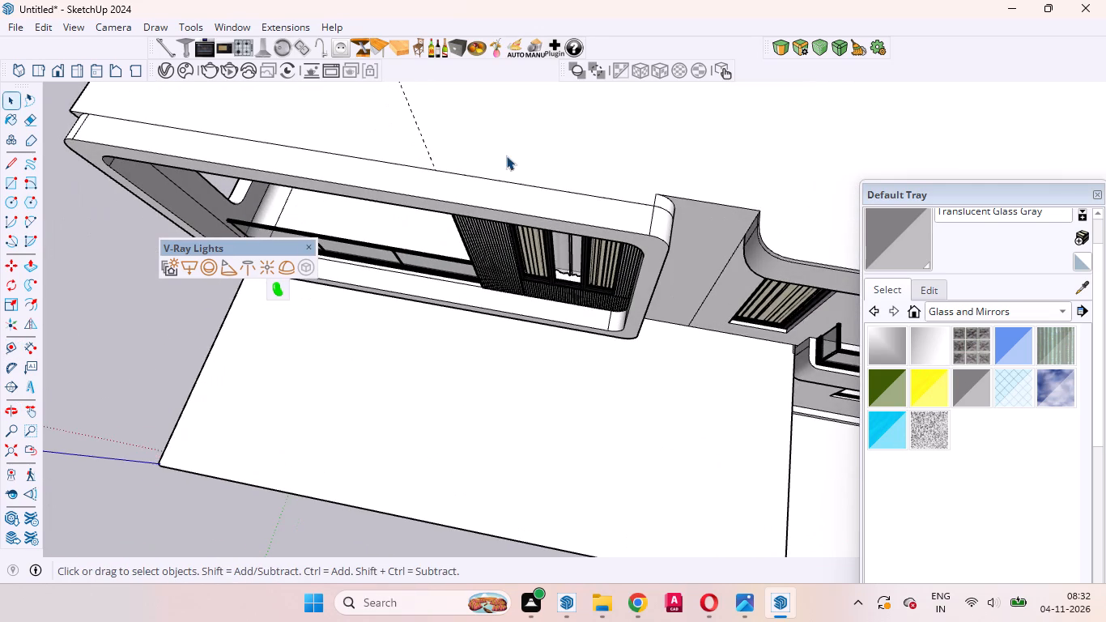
left_click(507, 151)
scroll(410, 215, "down", 4)
double_click(456, 153)
left_click(469, 152)
scroll(470, 249, "down", 5)
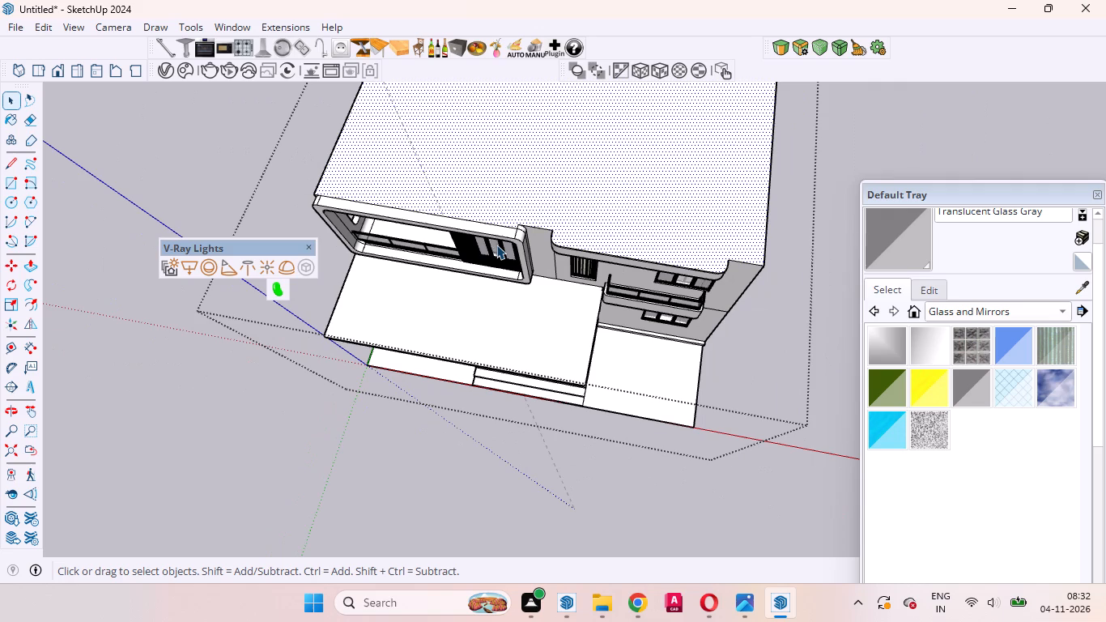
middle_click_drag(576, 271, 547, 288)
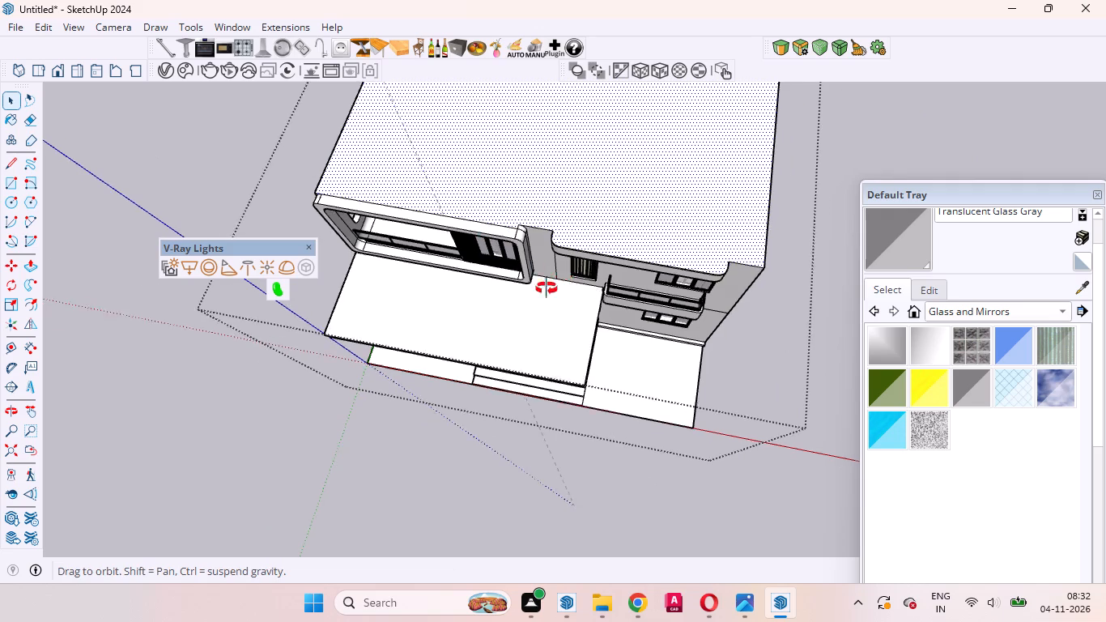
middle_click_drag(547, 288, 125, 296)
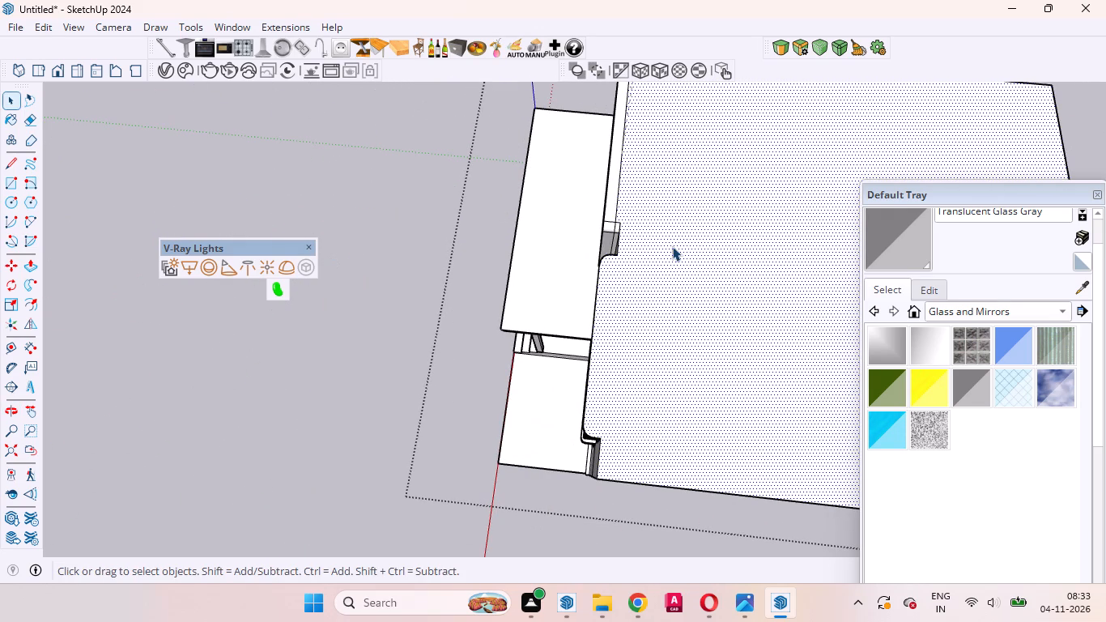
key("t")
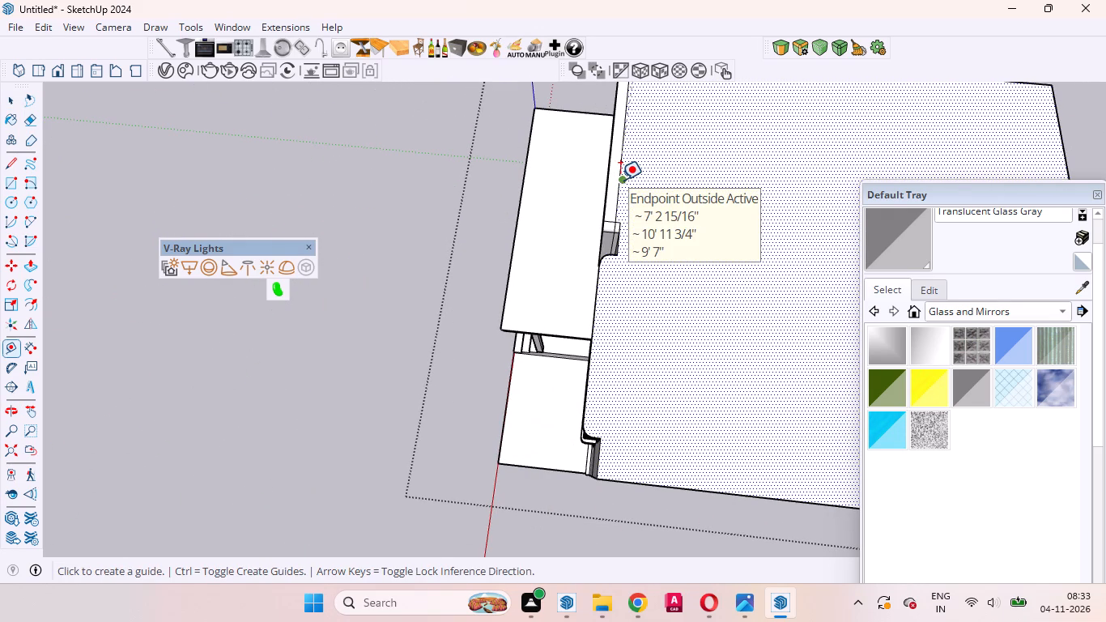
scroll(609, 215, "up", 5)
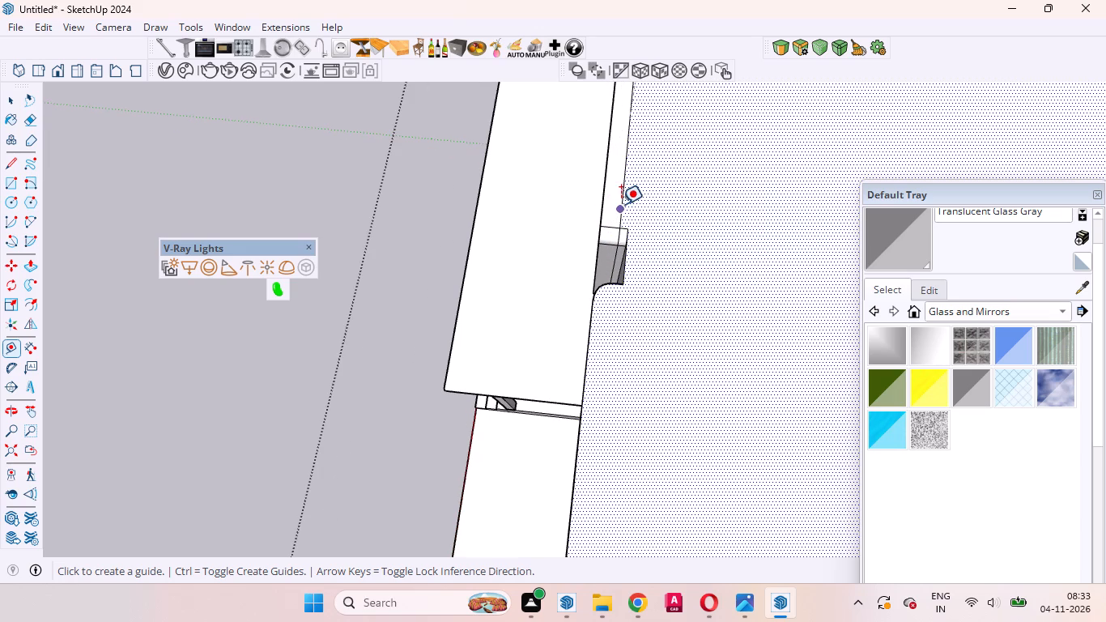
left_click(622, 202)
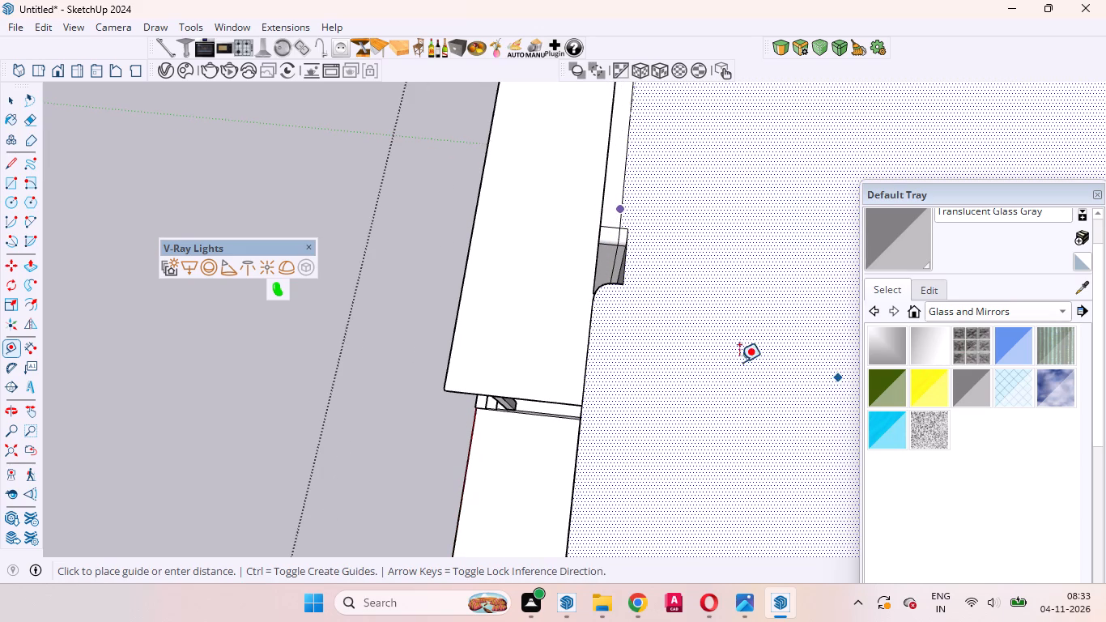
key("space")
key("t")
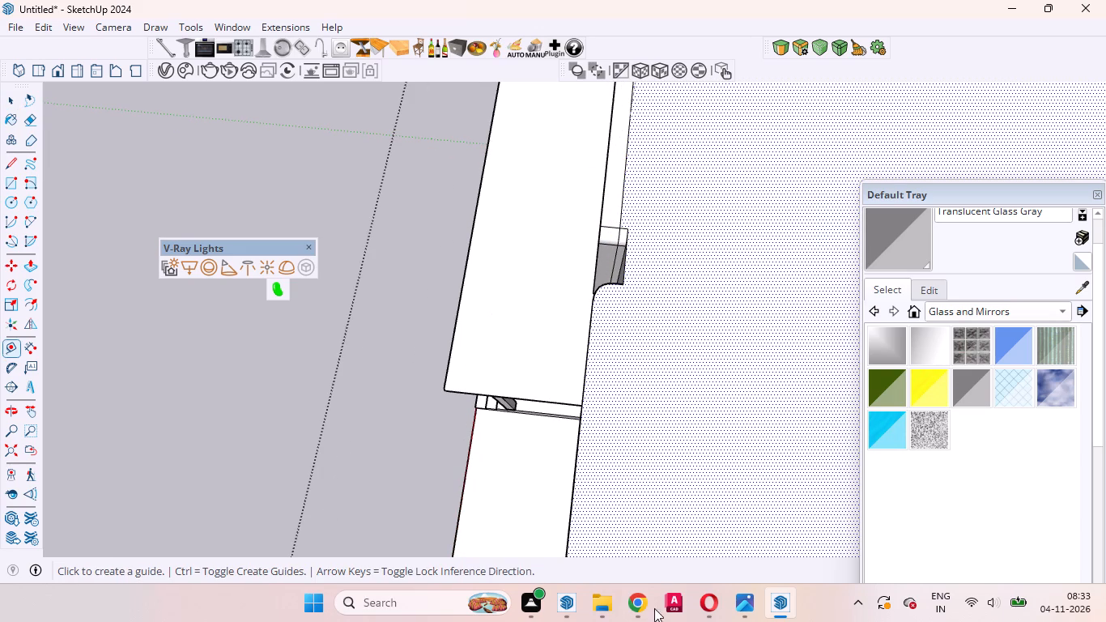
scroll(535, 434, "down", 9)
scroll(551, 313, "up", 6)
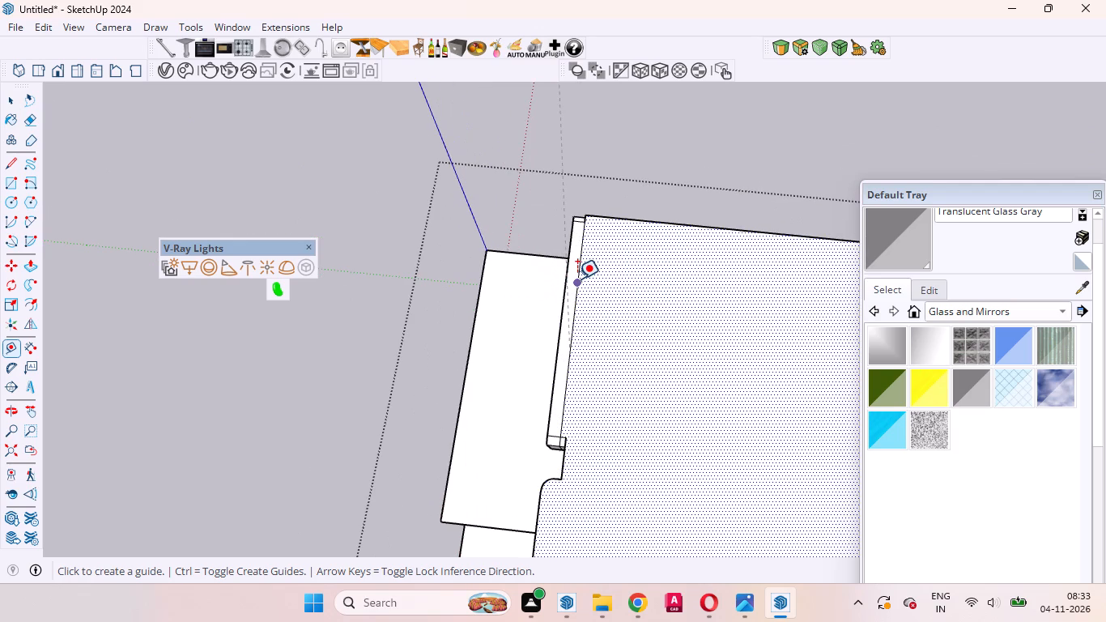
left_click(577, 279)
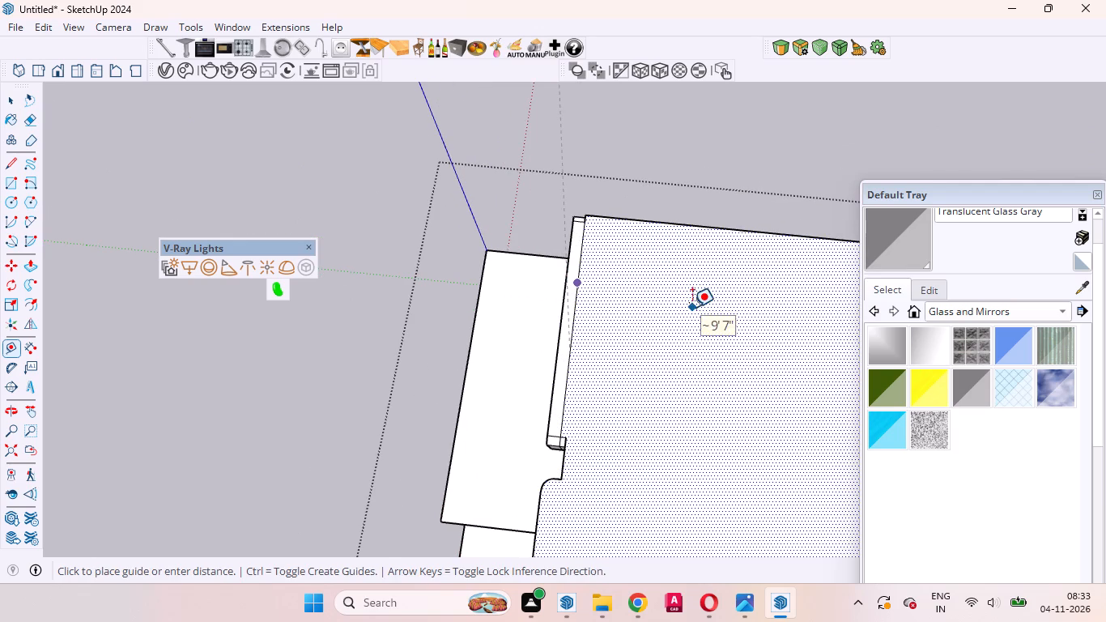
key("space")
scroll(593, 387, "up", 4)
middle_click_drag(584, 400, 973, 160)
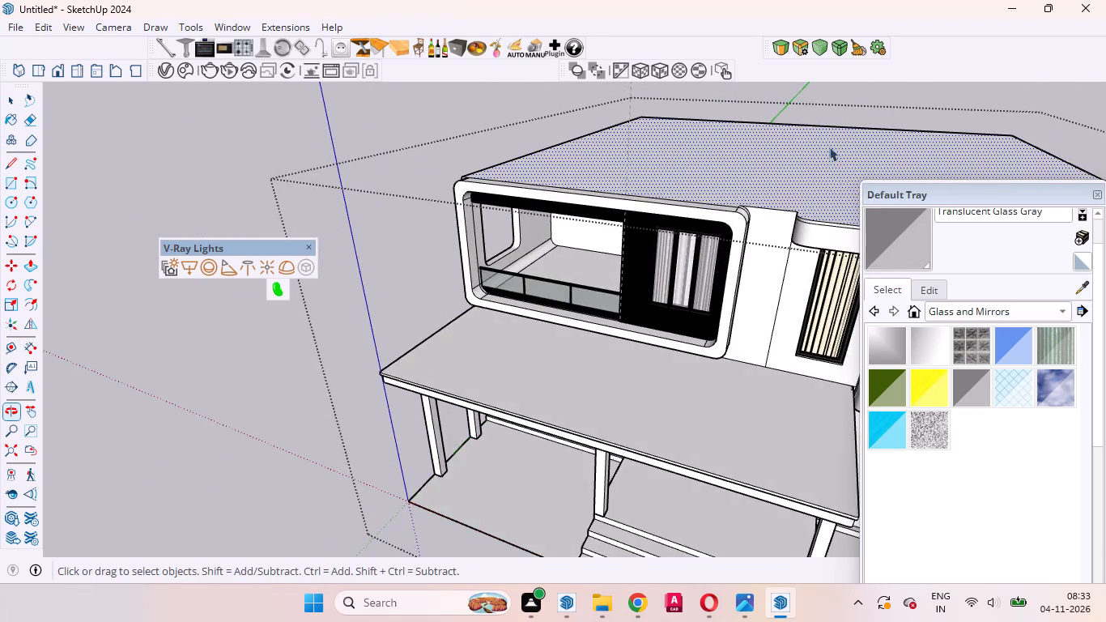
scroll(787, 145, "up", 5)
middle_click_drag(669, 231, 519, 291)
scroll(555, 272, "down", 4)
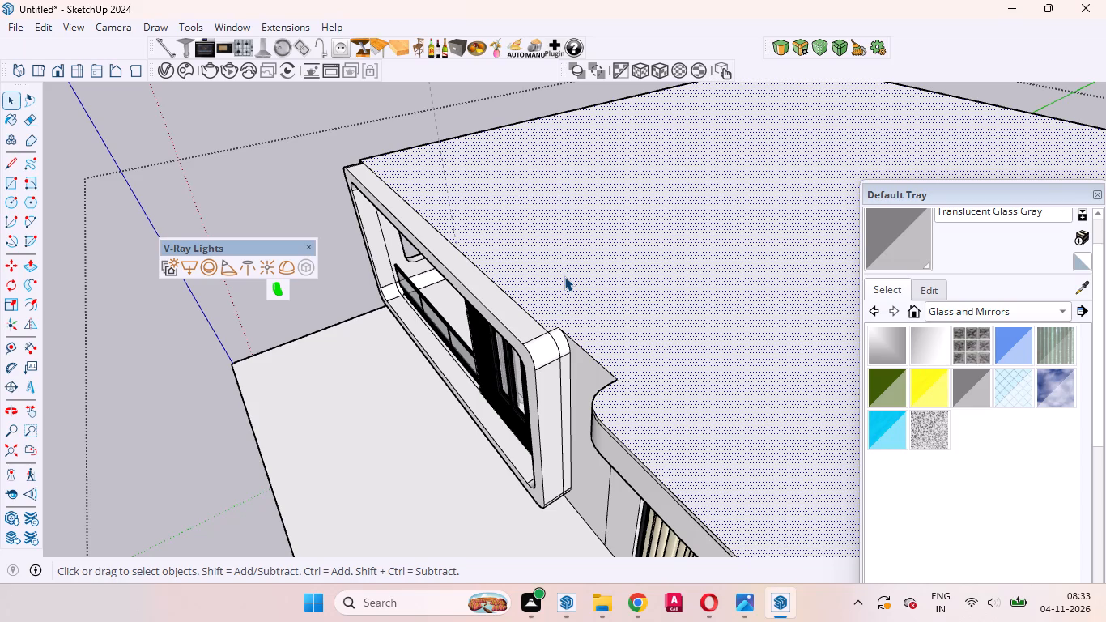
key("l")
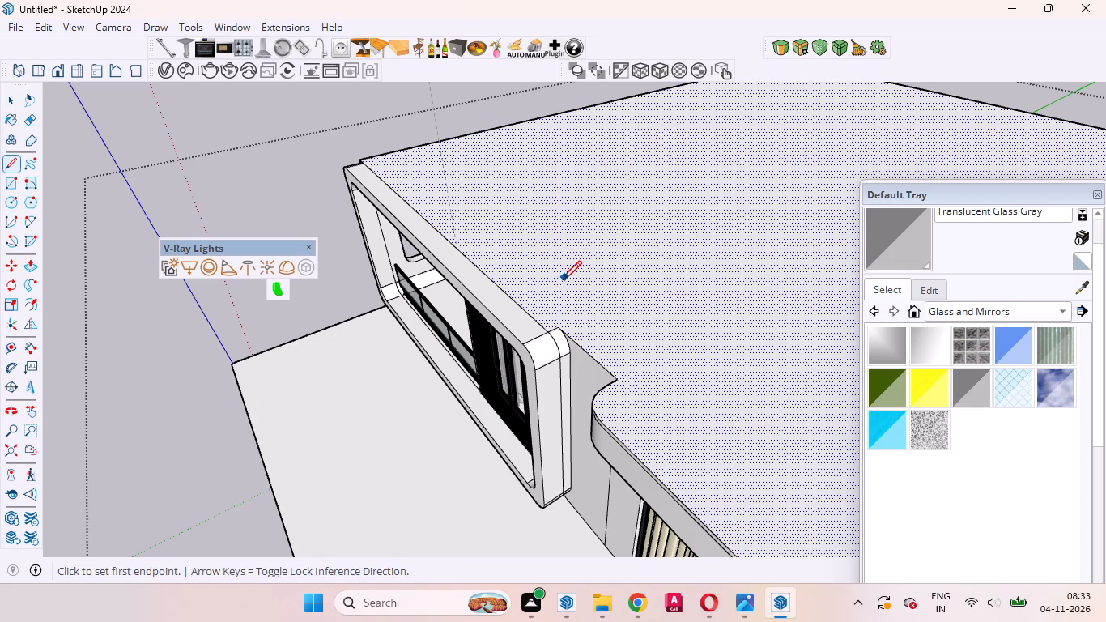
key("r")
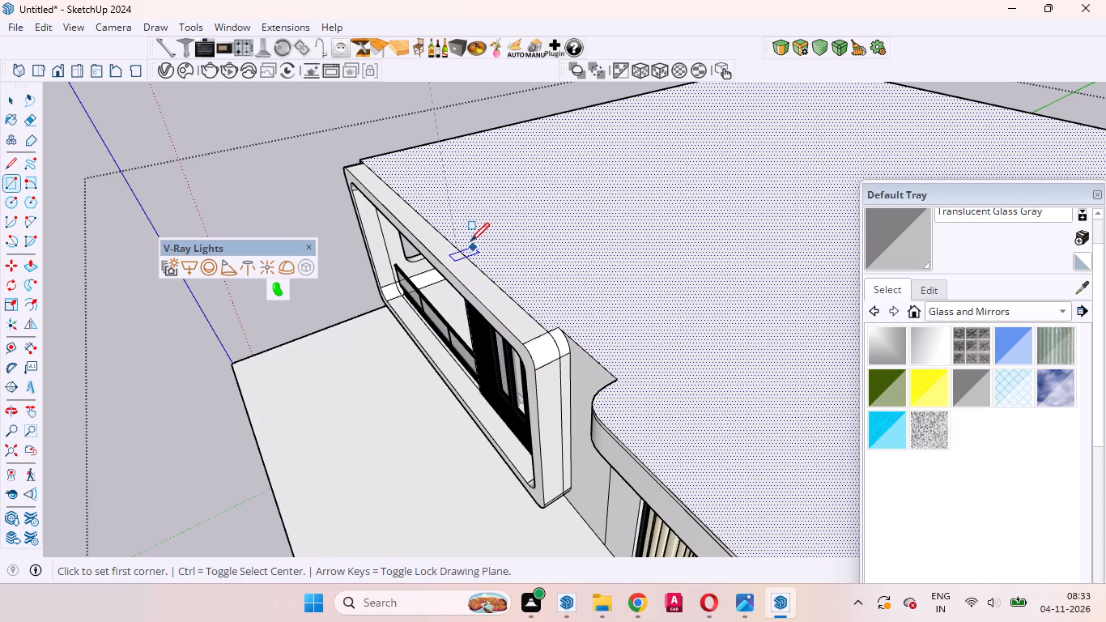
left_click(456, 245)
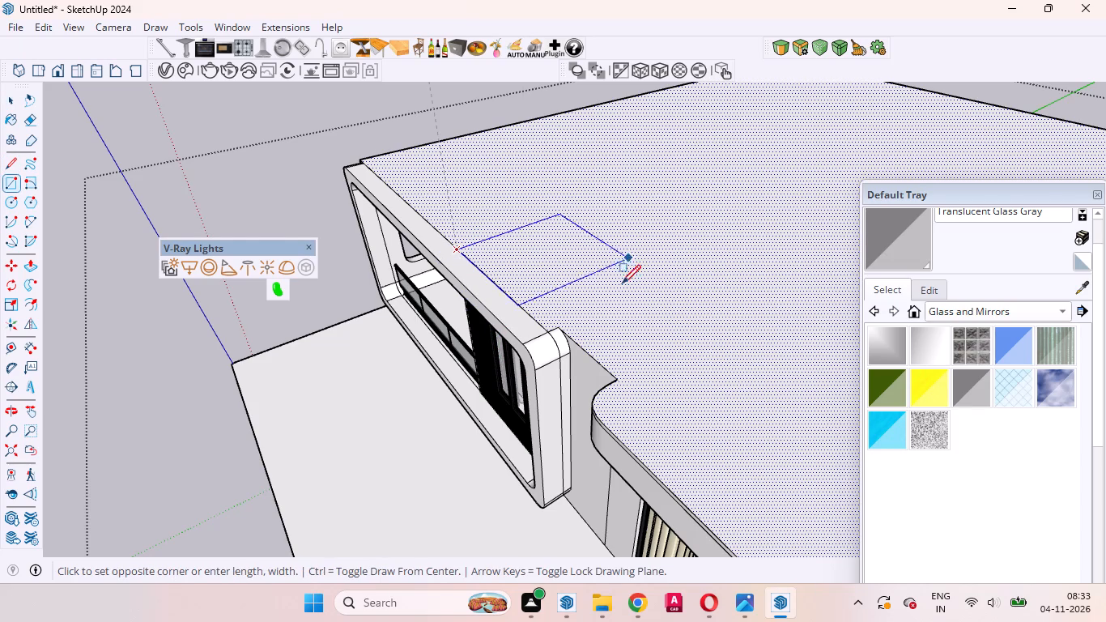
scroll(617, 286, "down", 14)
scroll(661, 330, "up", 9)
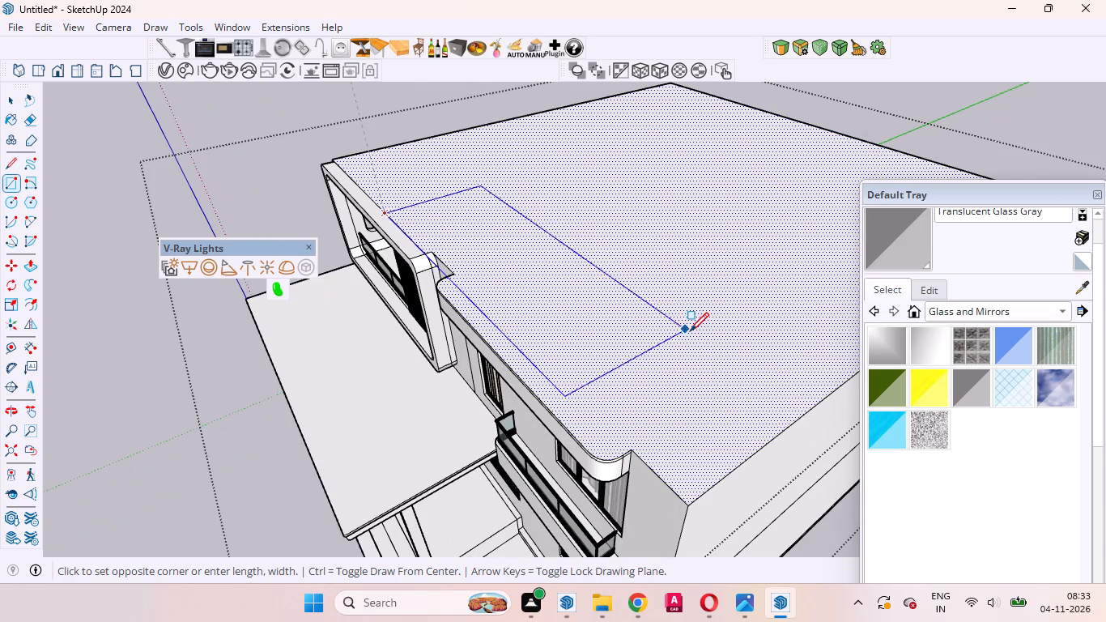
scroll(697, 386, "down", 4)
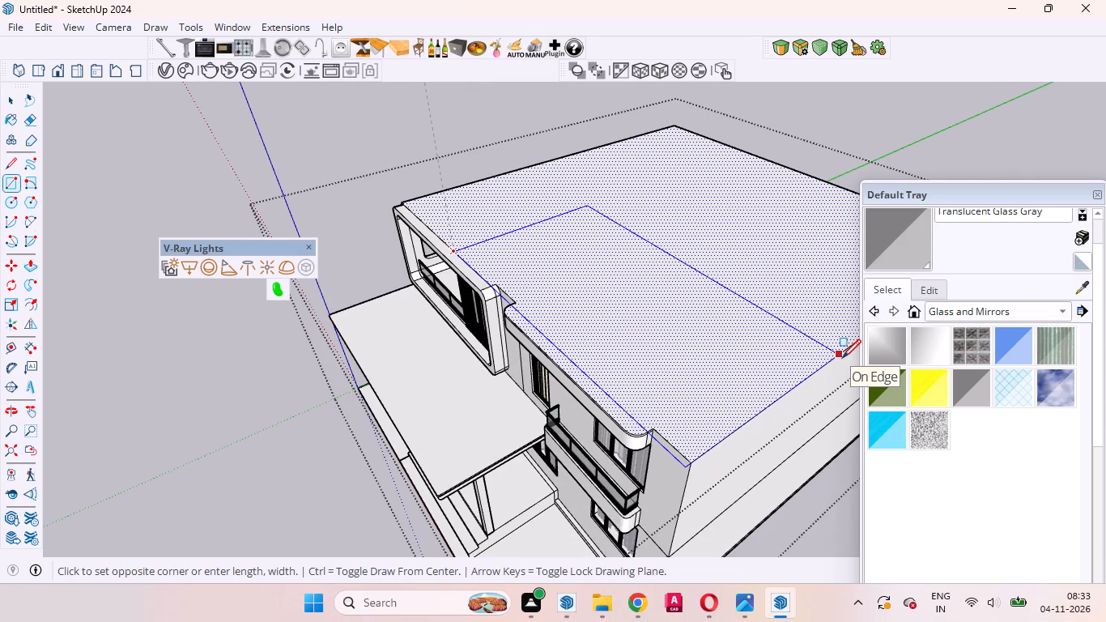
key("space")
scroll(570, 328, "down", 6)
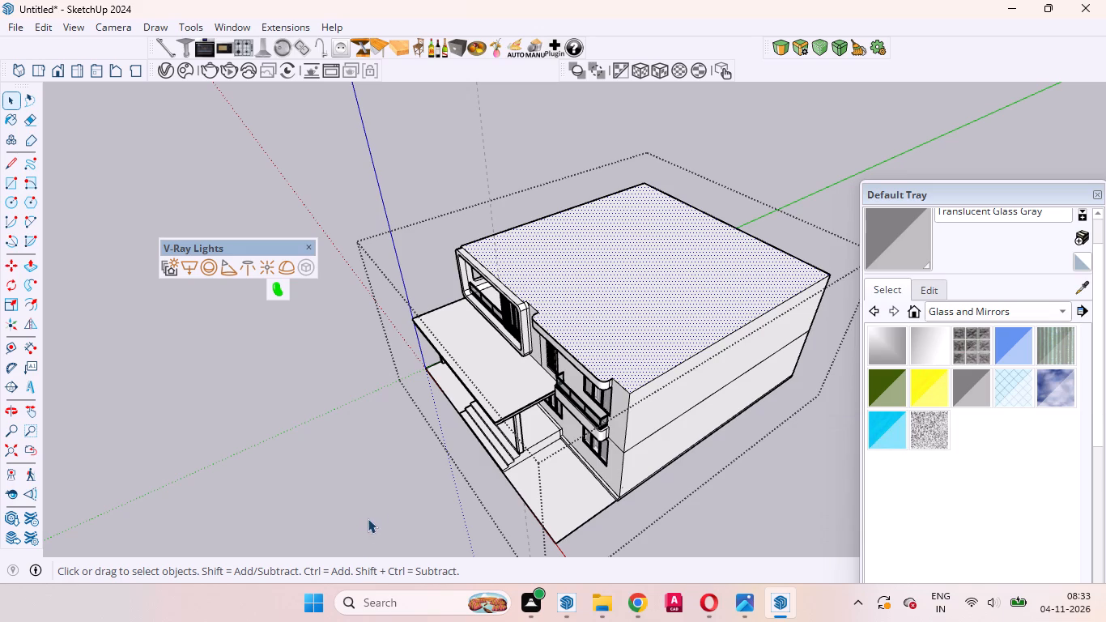
Place a front-to-back guide line across the roof face, starting where the vertical guide meets the roof's front edge.
scroll(389, 511, "down", 5)
middle_click_drag(474, 405, 806, 236)
scroll(646, 317, "up", 10)
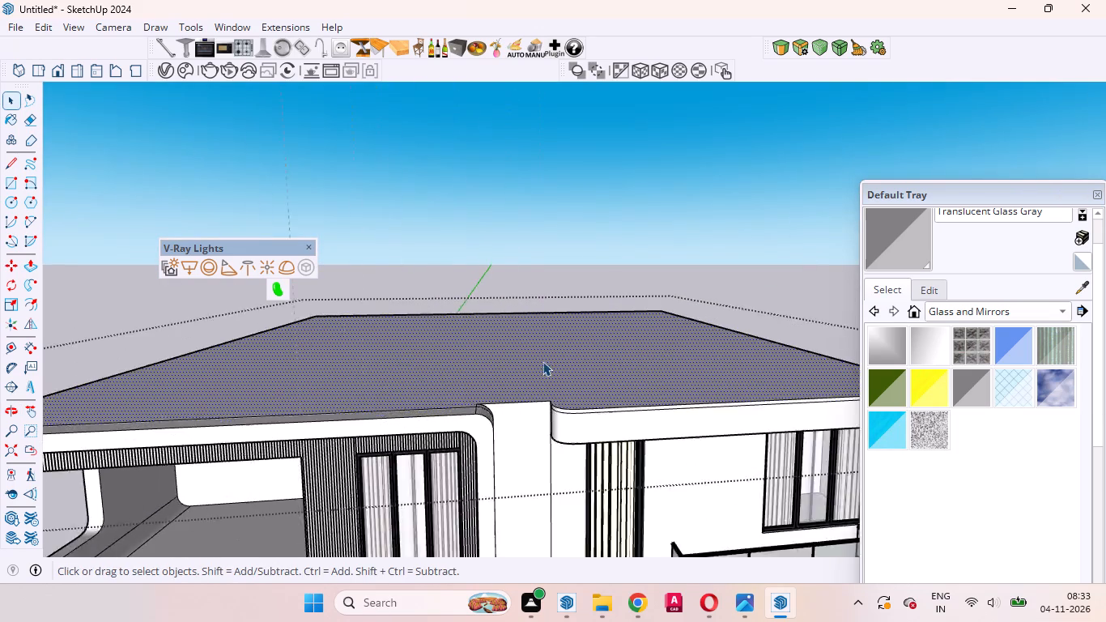
scroll(534, 348, "down", 6)
scroll(393, 369, "up", 5)
middle_click_drag(464, 372, 635, 540)
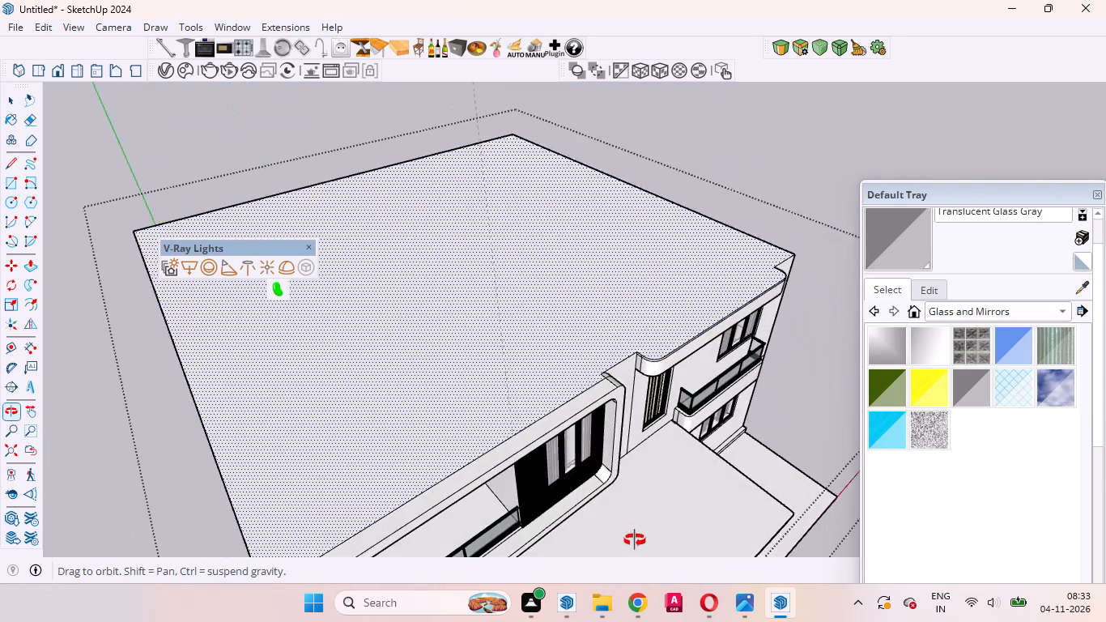
middle_click_drag(635, 540, 636, 539)
scroll(550, 454, "up", 5)
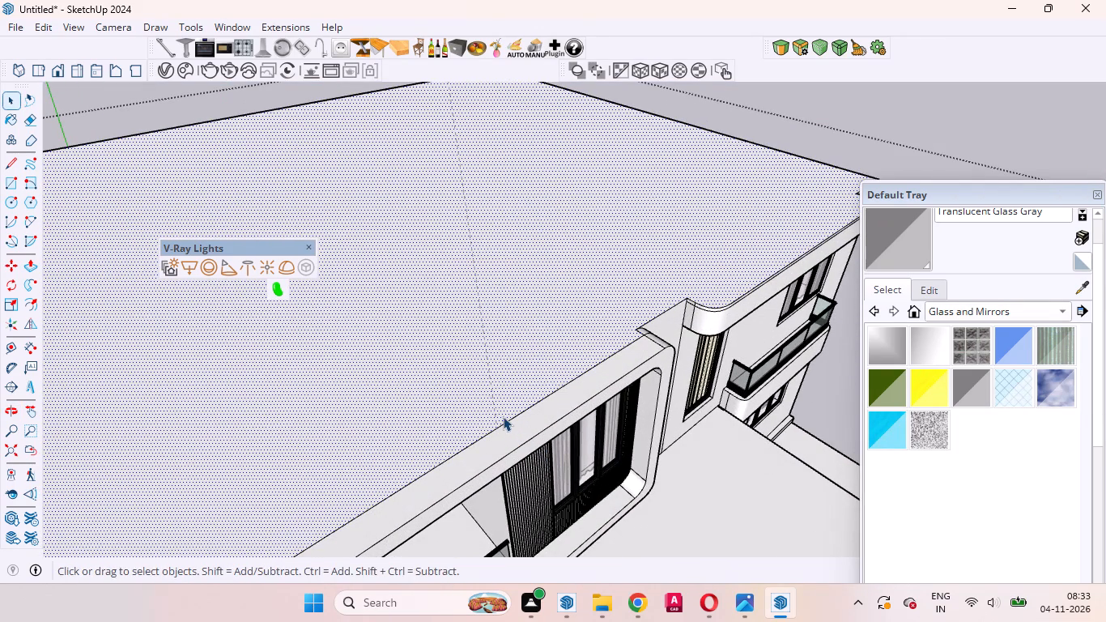
key("t")
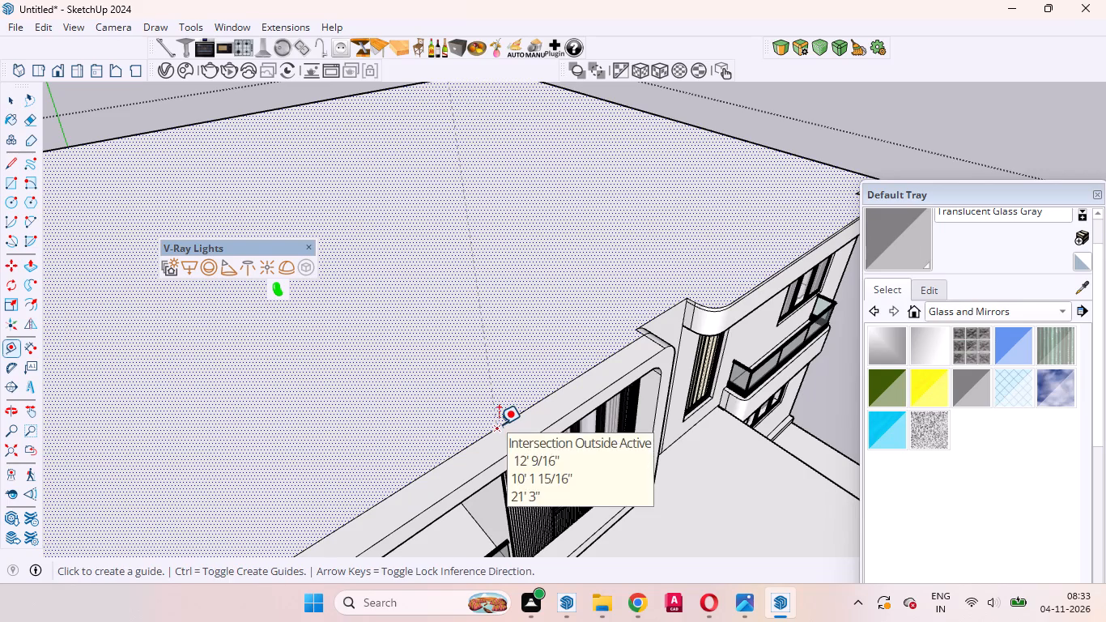
left_click(496, 426)
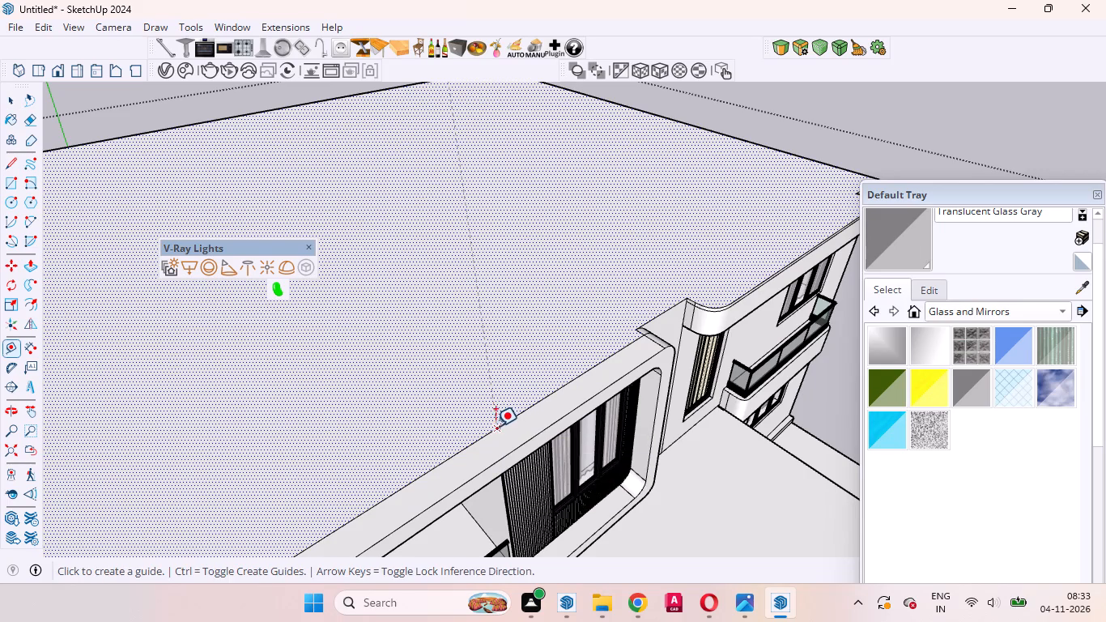
scroll(359, 347, "down", 11)
scroll(432, 411, "down", 12)
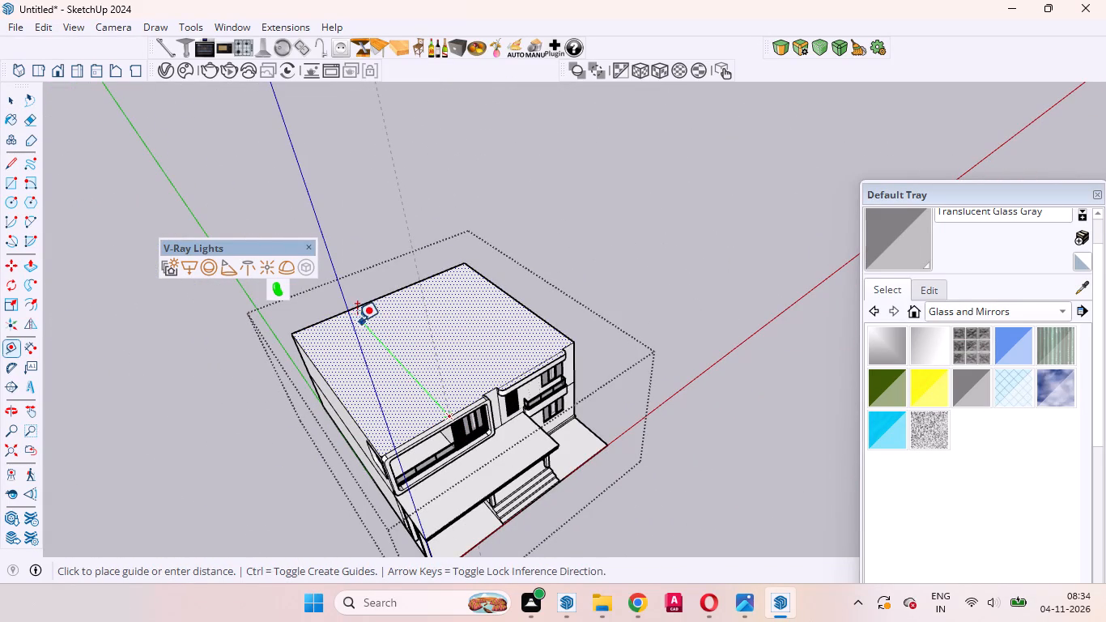
left_click(355, 311)
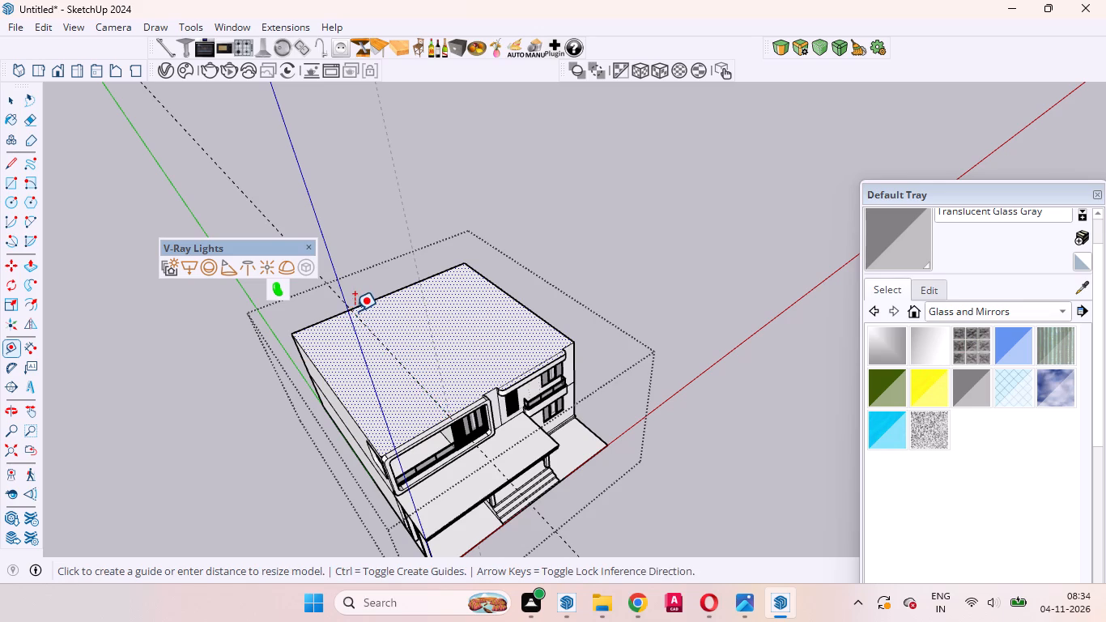
scroll(469, 402, "up", 5)
middle_click_drag(446, 404, 388, 305)
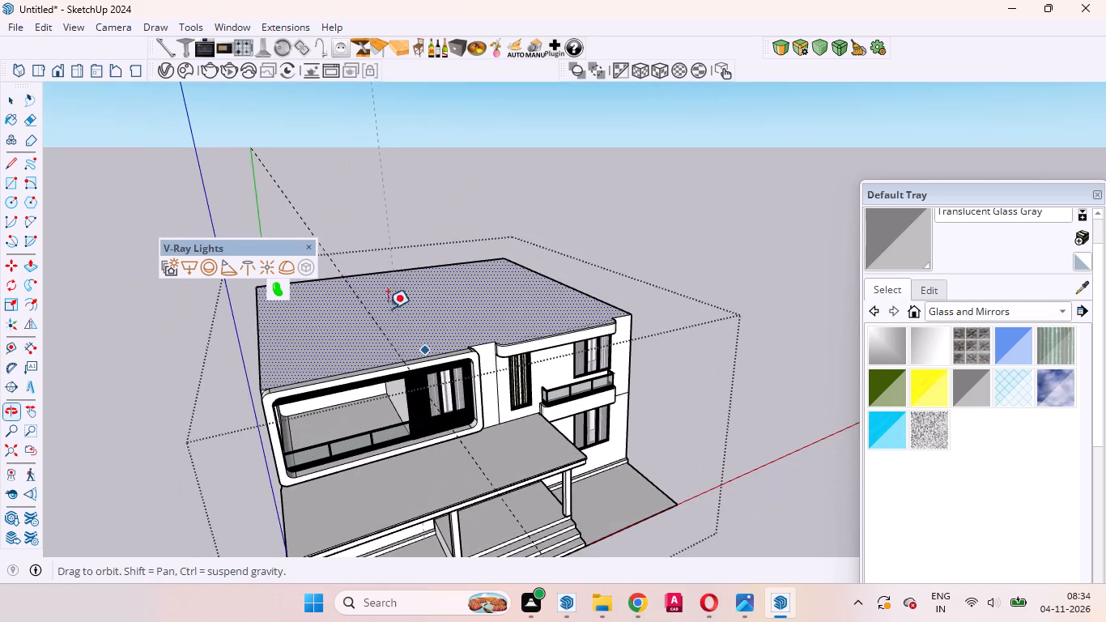
key("space")
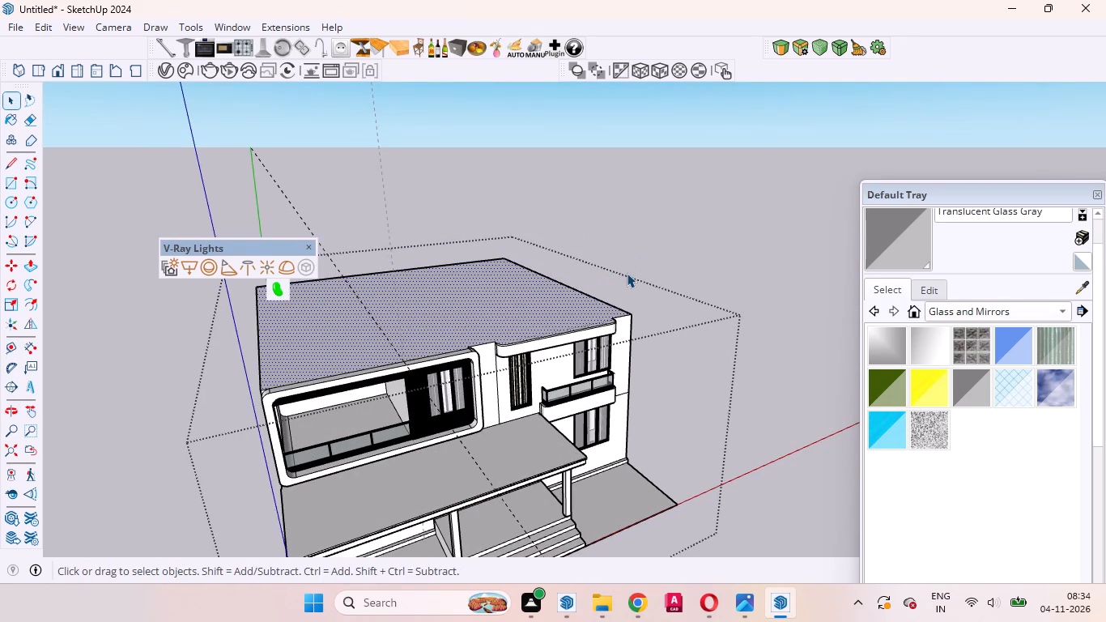
Draw a line along the front-to-back guide from the roof's front edge to its back edge, splitting the roof face.
key("l")
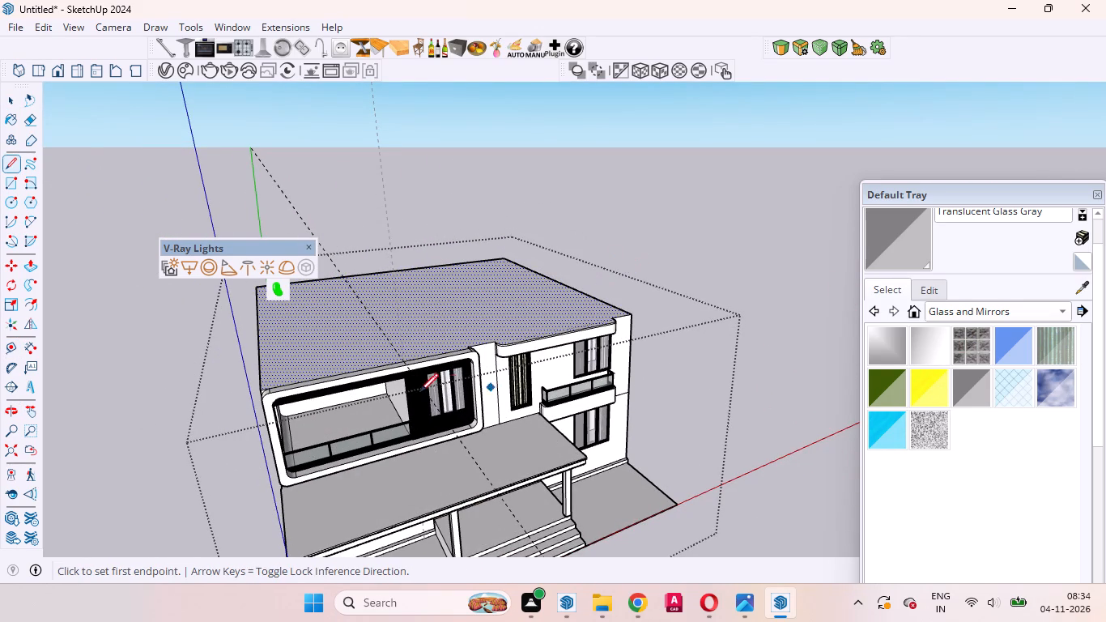
scroll(380, 351, "up", 4)
middle_click_drag(406, 359, 805, 479)
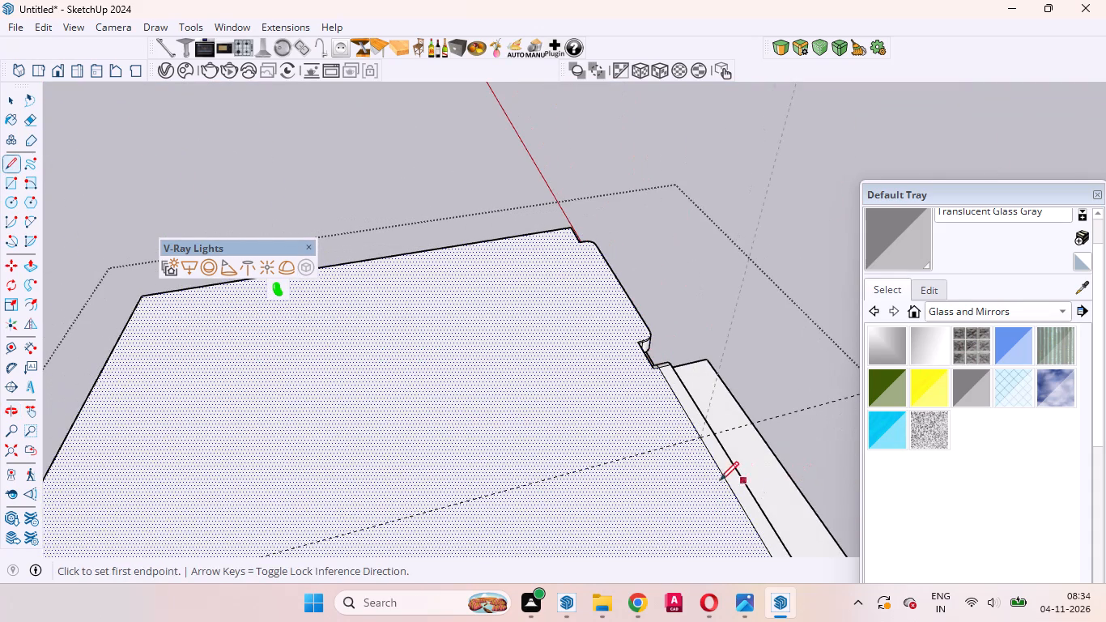
left_click(699, 436)
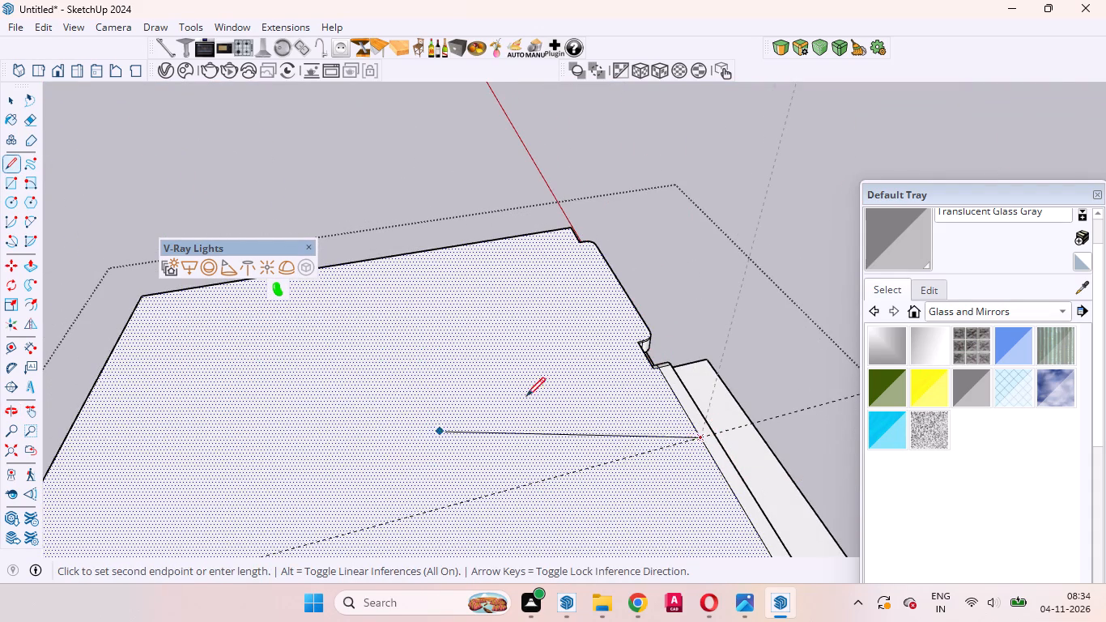
scroll(529, 396, "down", 11)
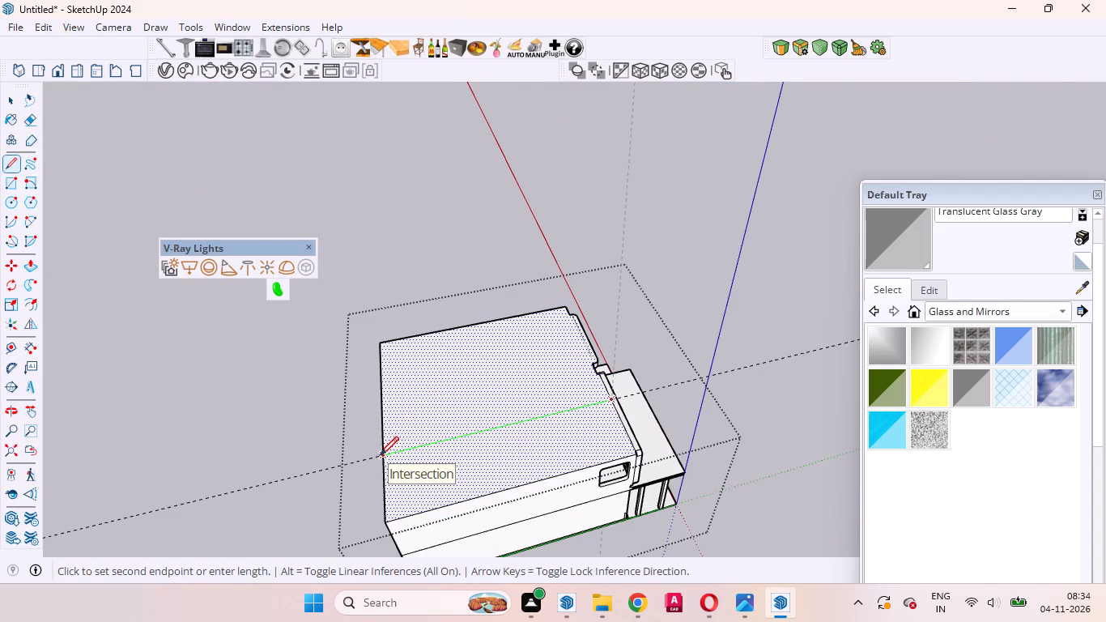
left_click(380, 455)
middle_click_drag(482, 386, 0, 369)
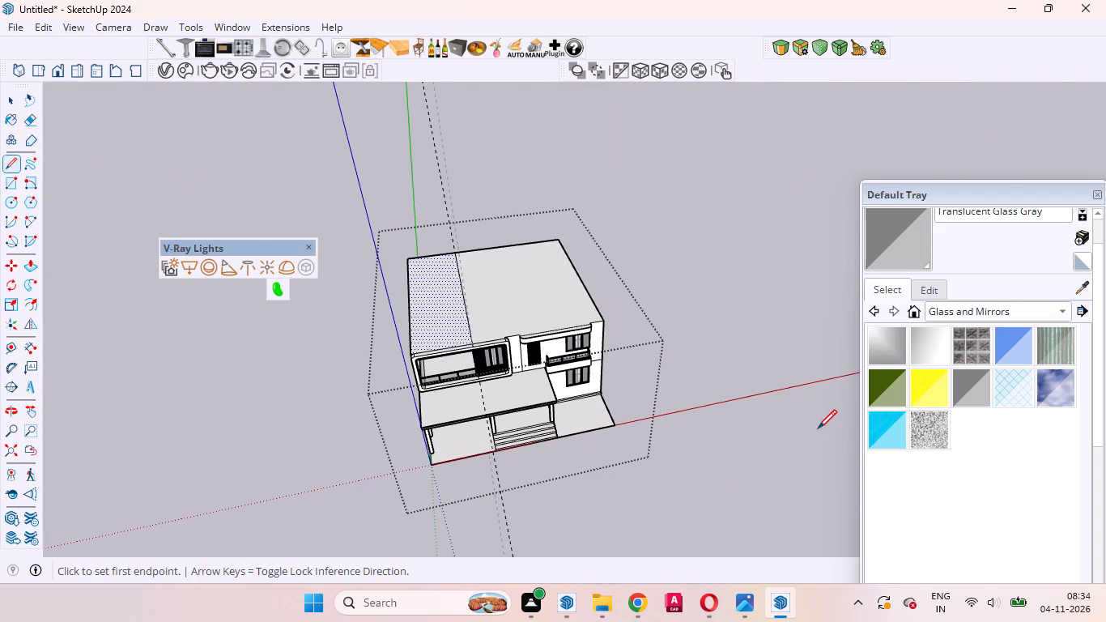
key("space")
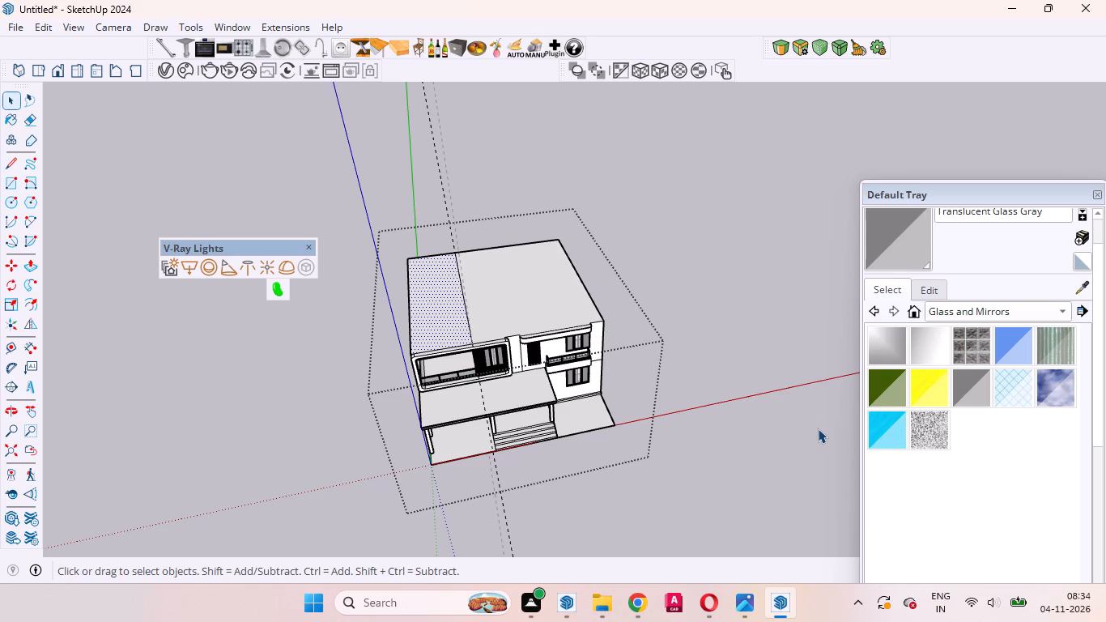
Draw a straight line between the two inner corners of the rounded canopy above the windows, separating it from the larger roof face.
scroll(569, 287, "up", 10)
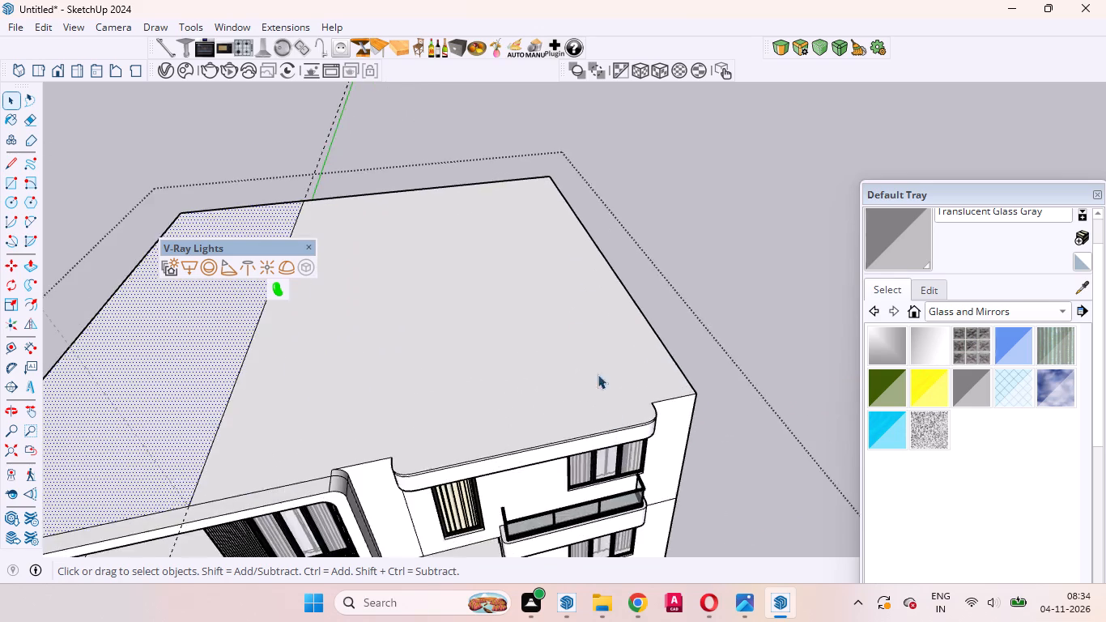
middle_click_drag(591, 421, 480, 397)
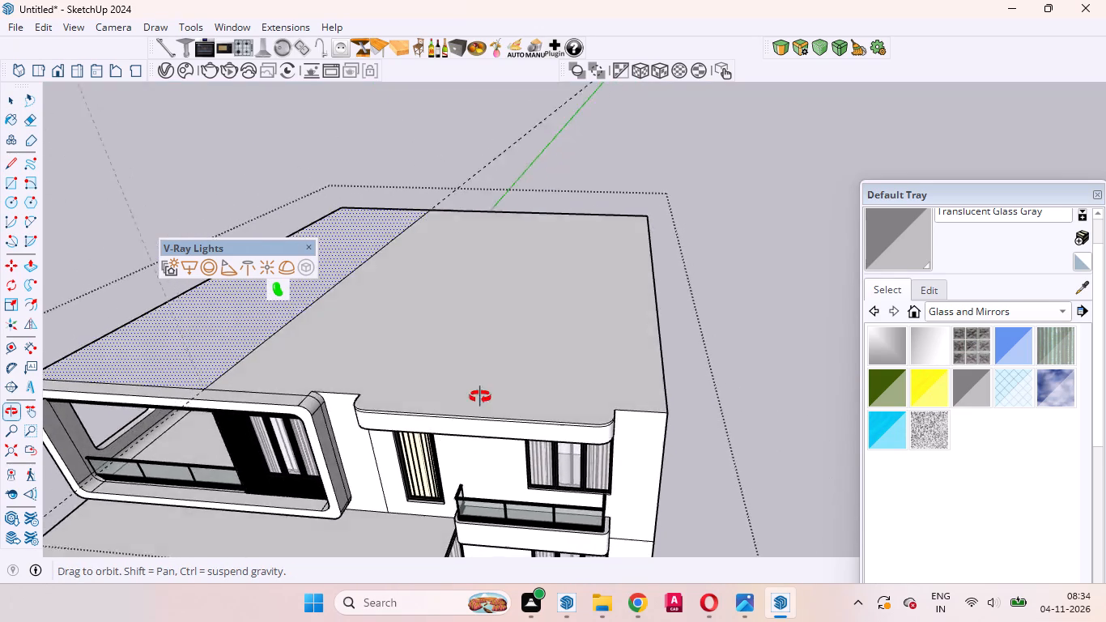
middle_click_drag(480, 397, 410, 507)
scroll(491, 400, "up", 4)
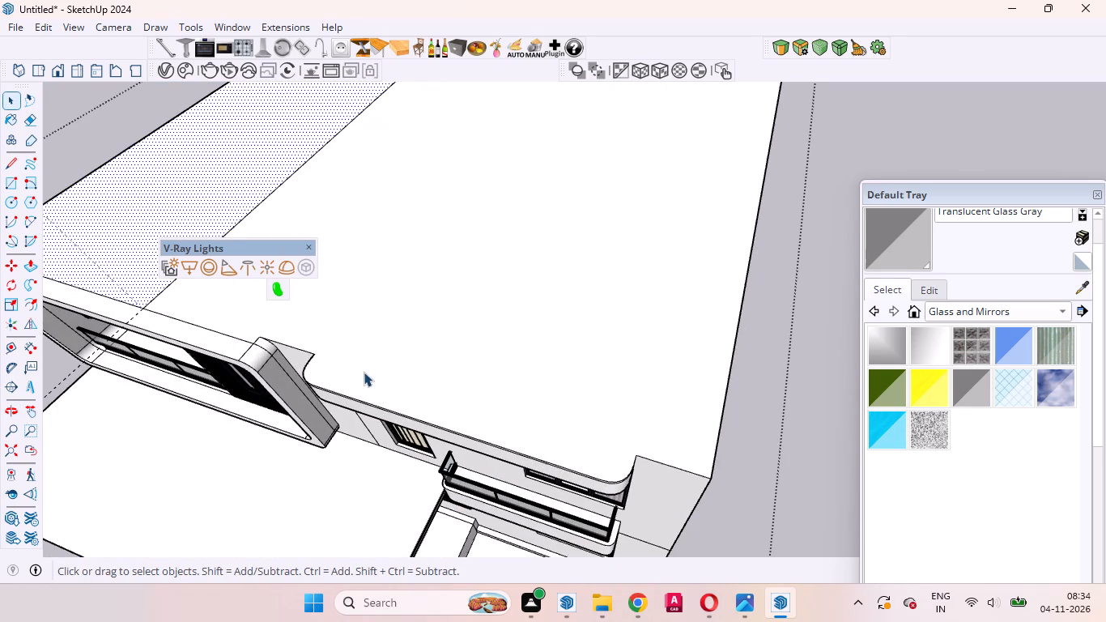
key("l")
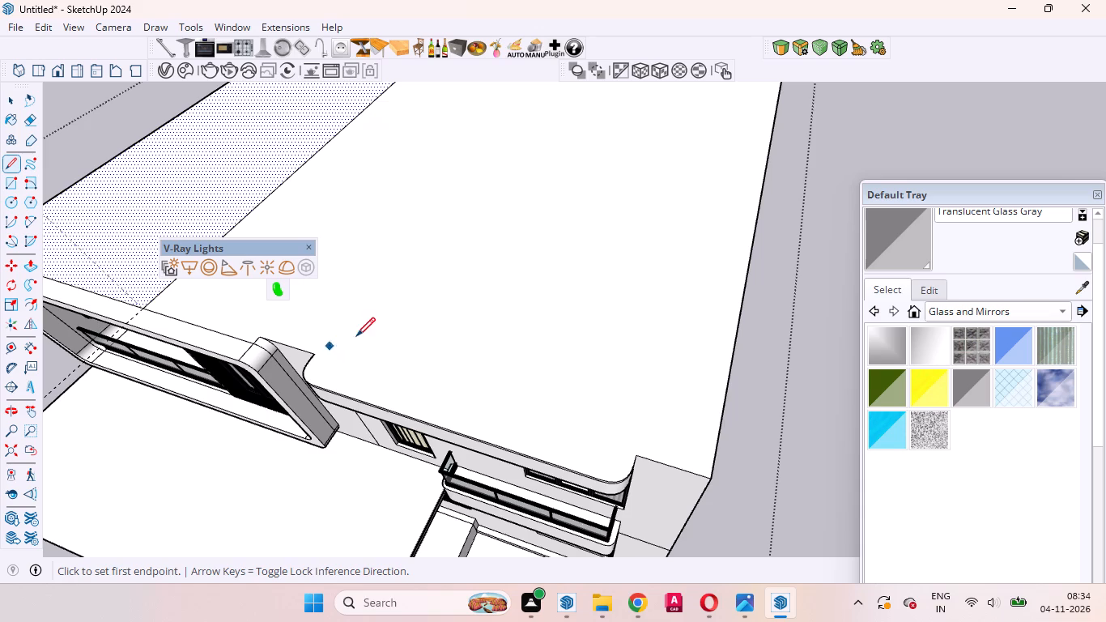
key("space")
left_click(417, 326)
key("l")
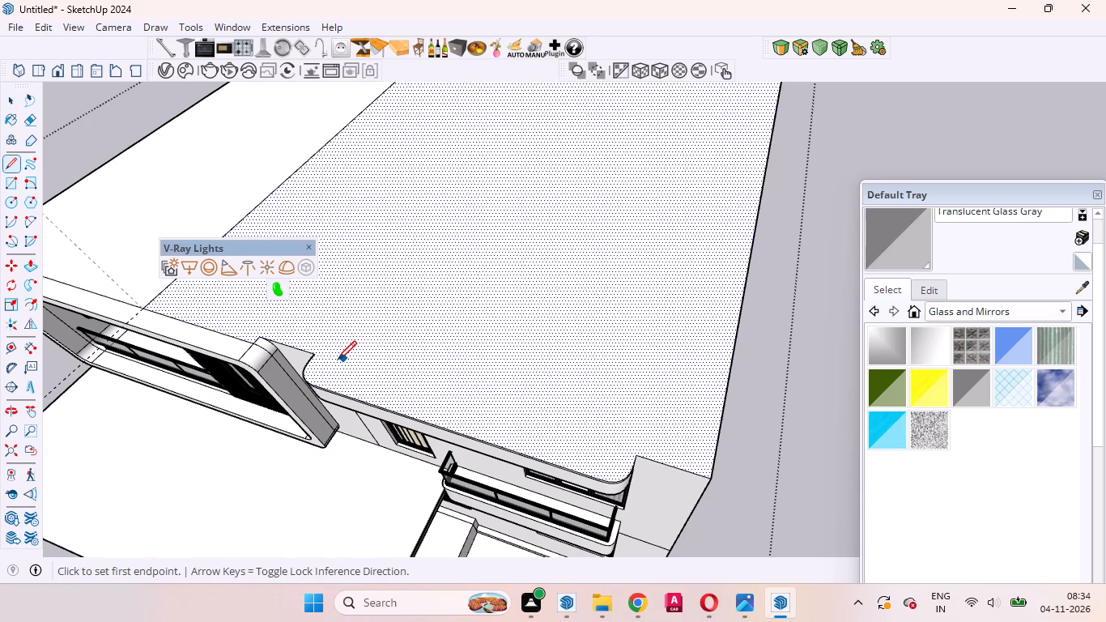
left_click(309, 355)
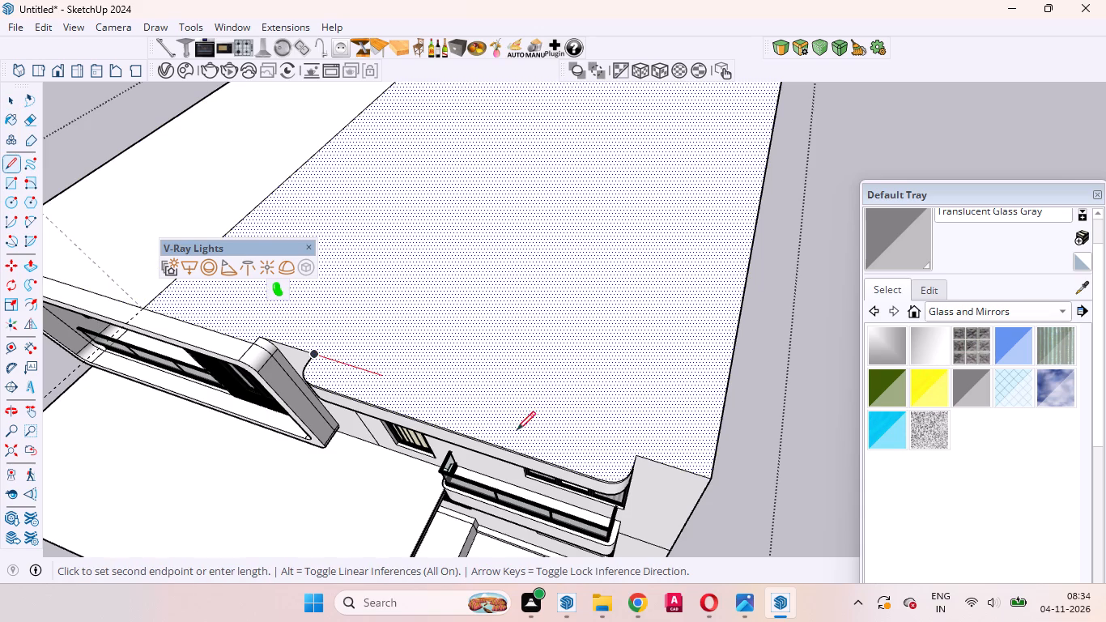
left_click(639, 453)
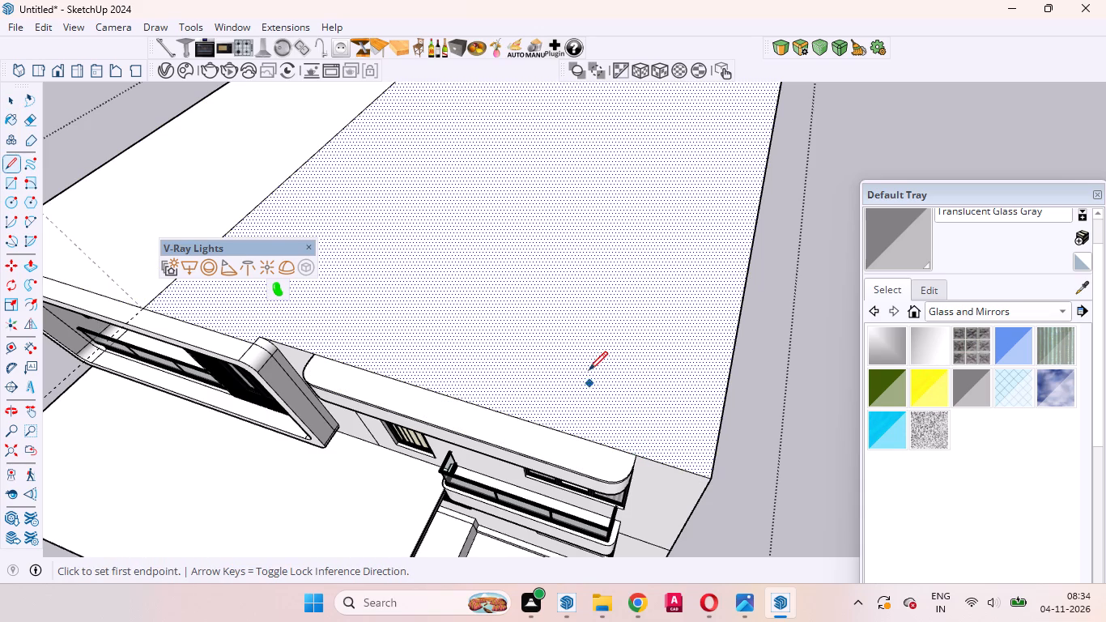
key("space")
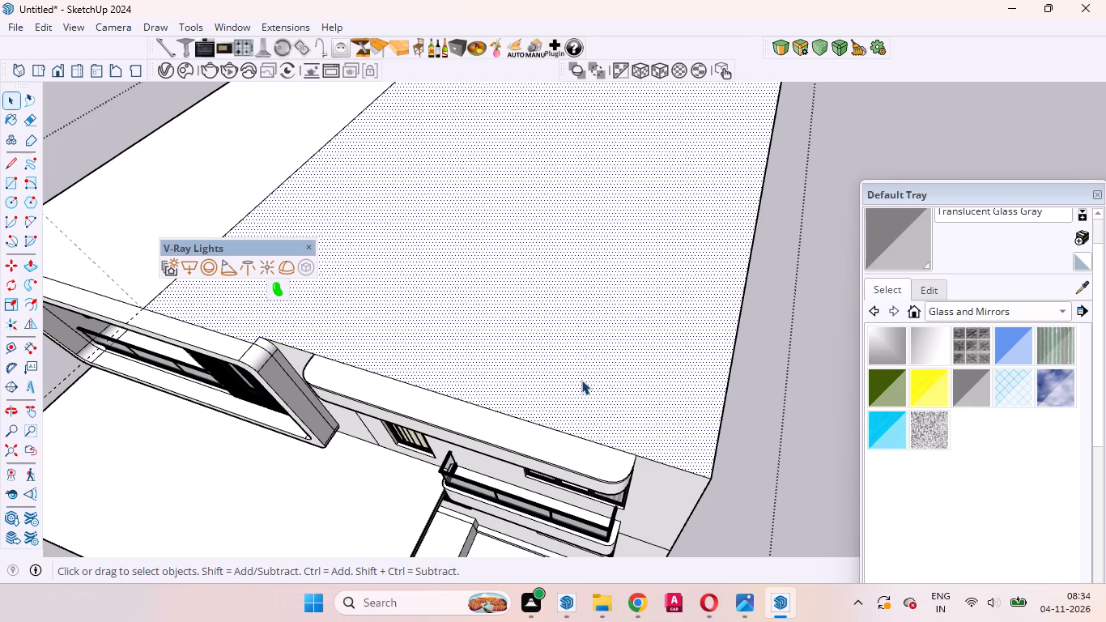
Draw a short line back from the canopy's rear edge, then a line parallel to the facade to the roof's front-to-back dividing line.
key("l")
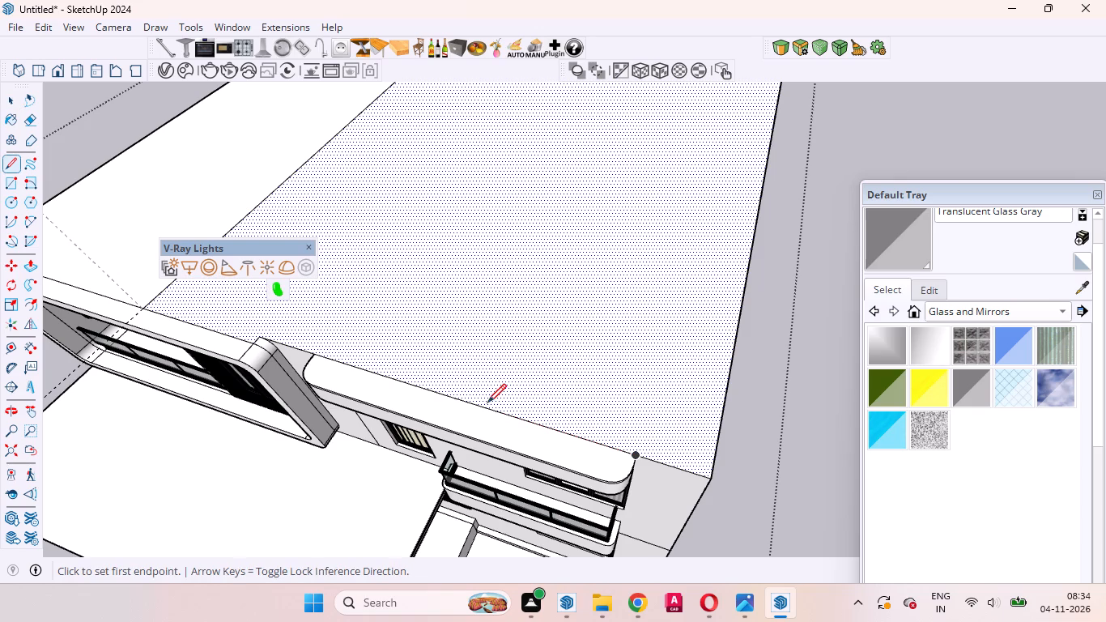
left_click(405, 378)
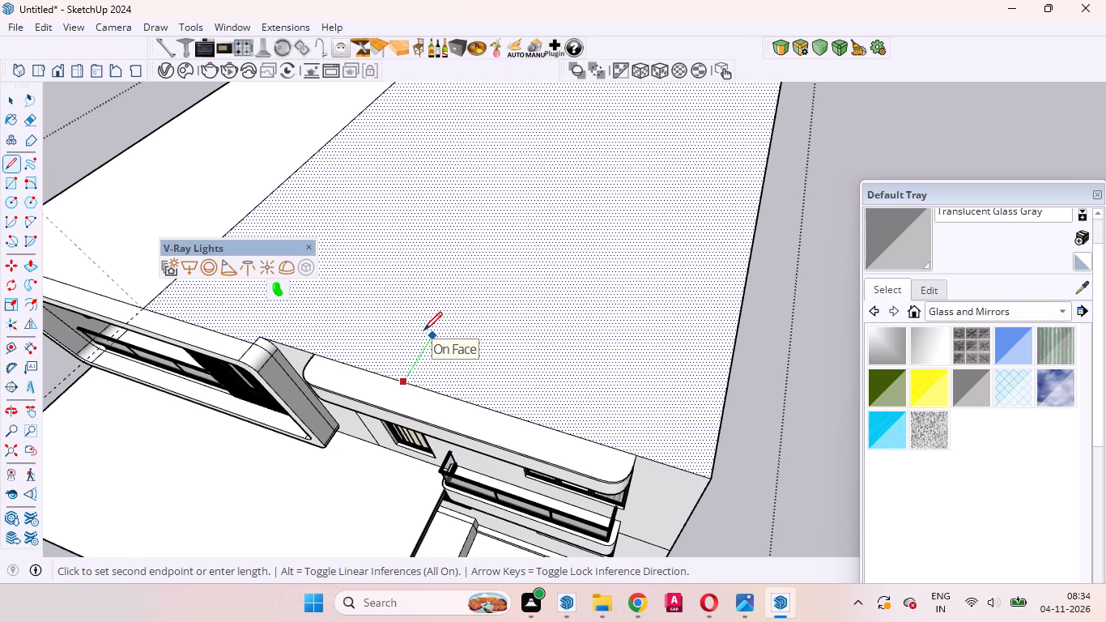
left_click(430, 327)
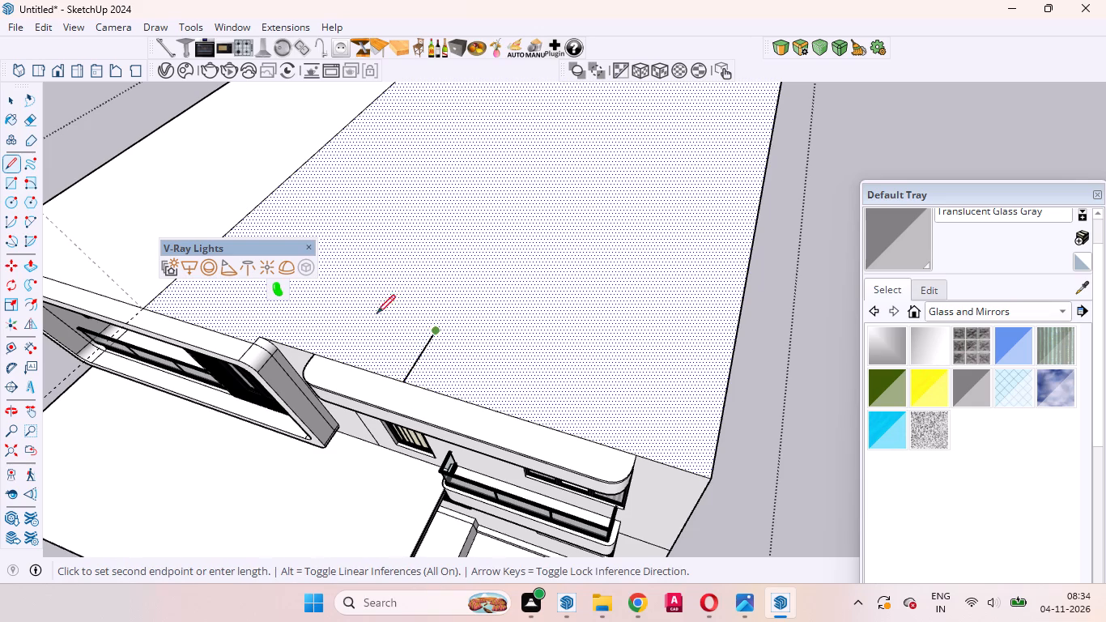
scroll(450, 347, "down", 10)
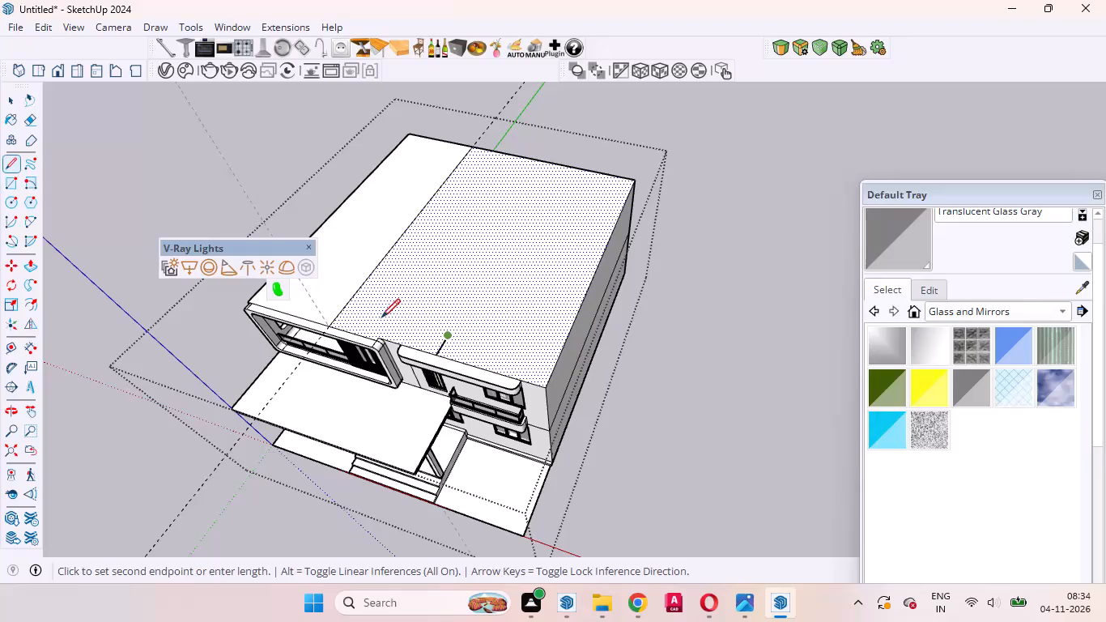
left_click(351, 301)
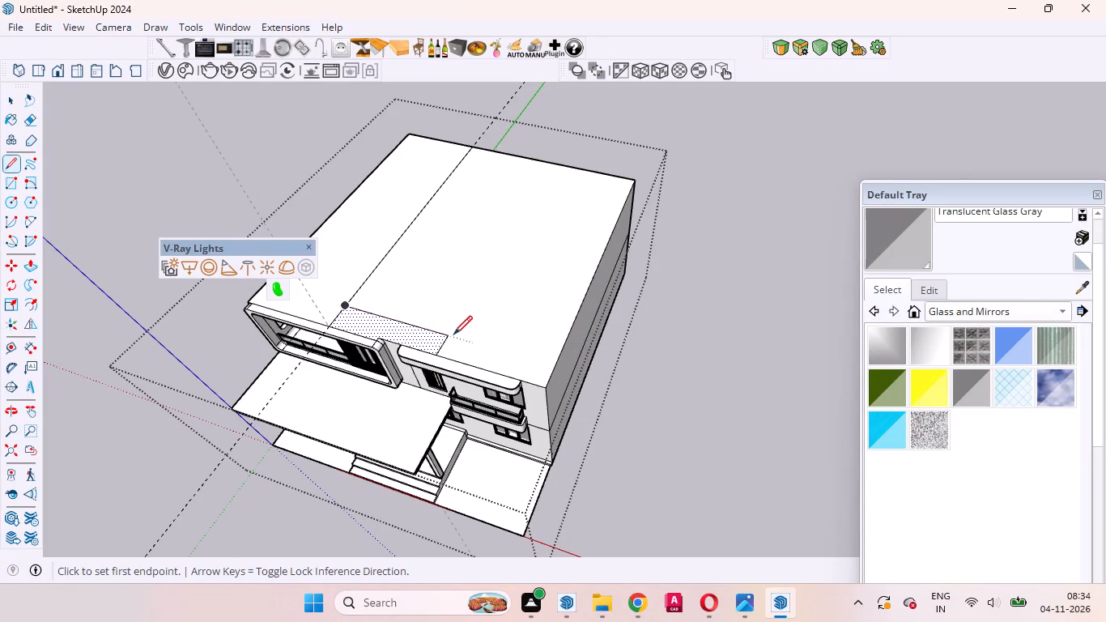
Extend the line parallel to the facade to the roof's side edge and select the front strip it encloses behind the canopy.
left_click(448, 332)
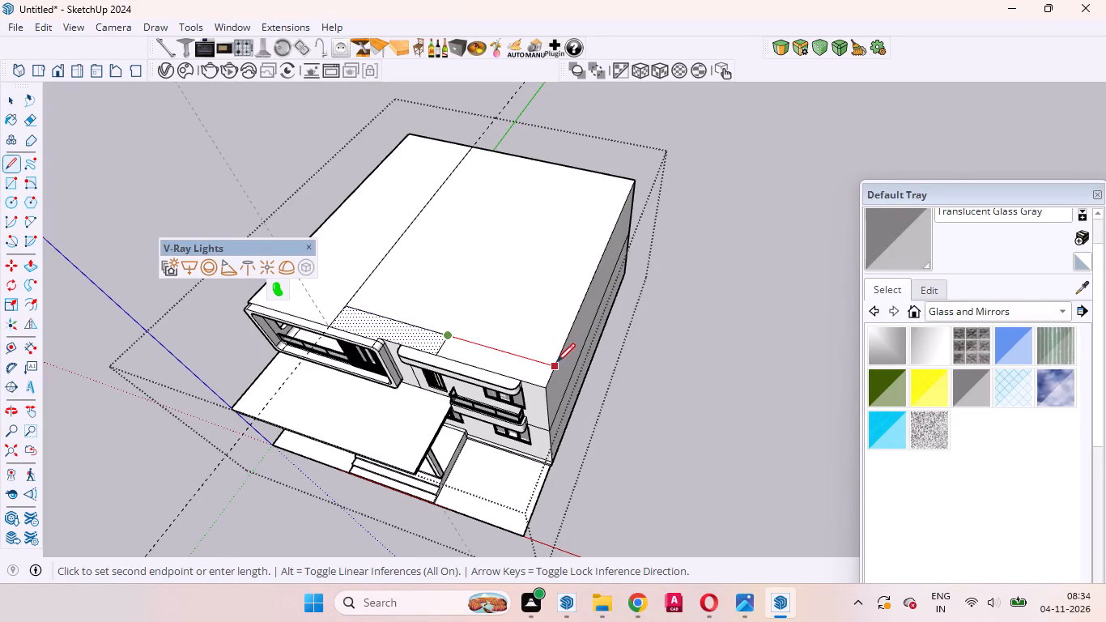
left_click(558, 365)
key("space")
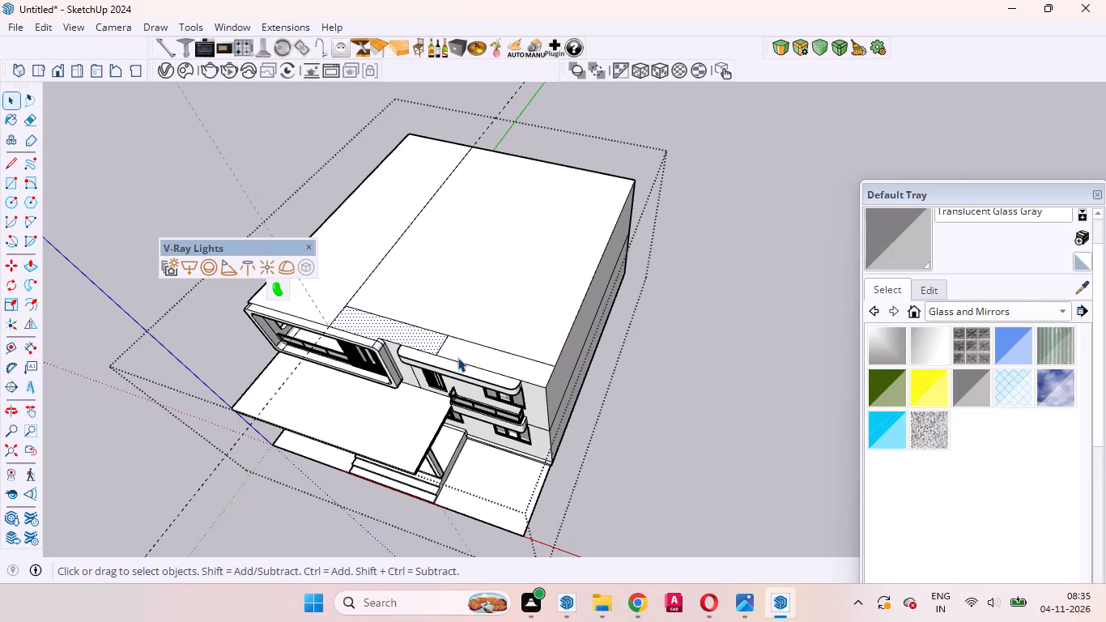
left_click(462, 356)
Place a vertical guide line on the front facade 8" in from the corner edge beside the small balcony.
middle_click_drag(470, 351, 657, 78)
scroll(638, 242, "up", 4)
middle_click_drag(631, 306, 516, 388)
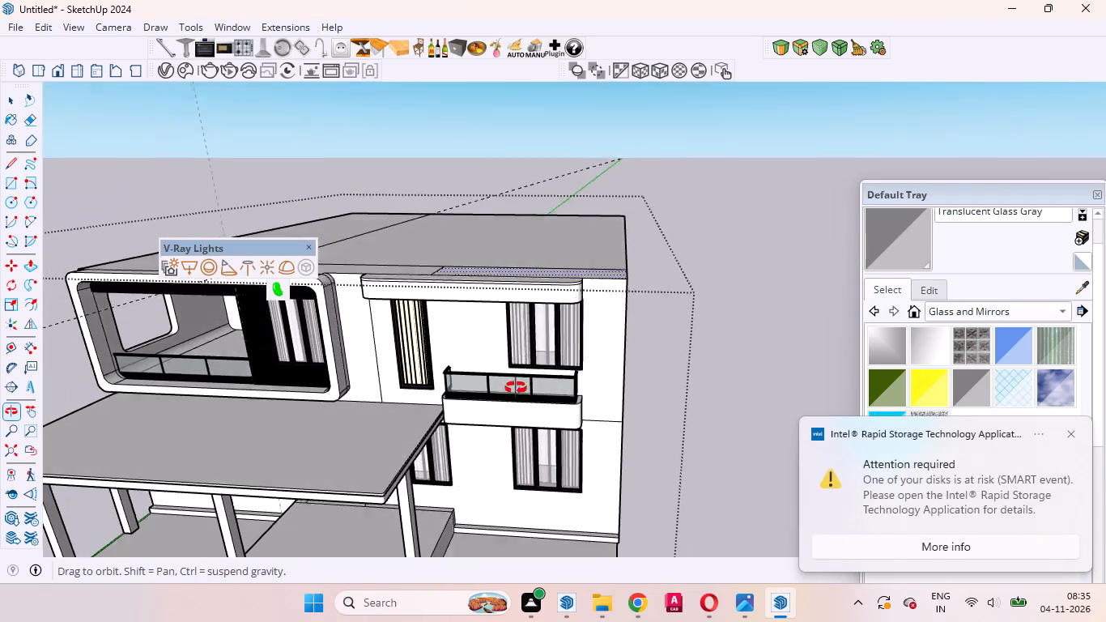
middle_click_drag(516, 388, 513, 371)
scroll(618, 343, "up", 4)
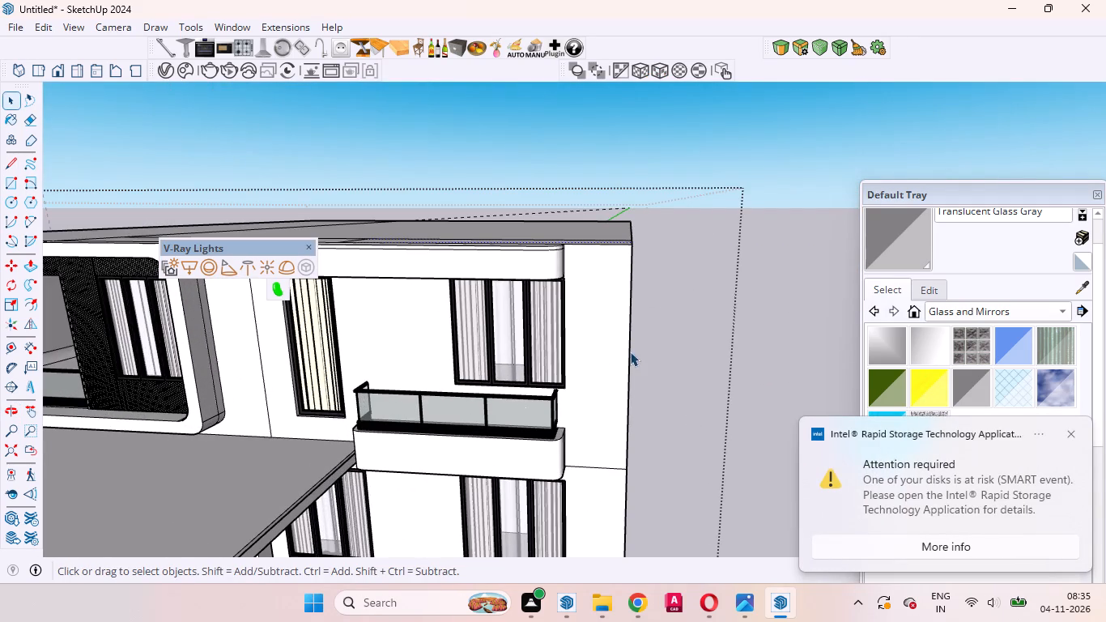
key("t")
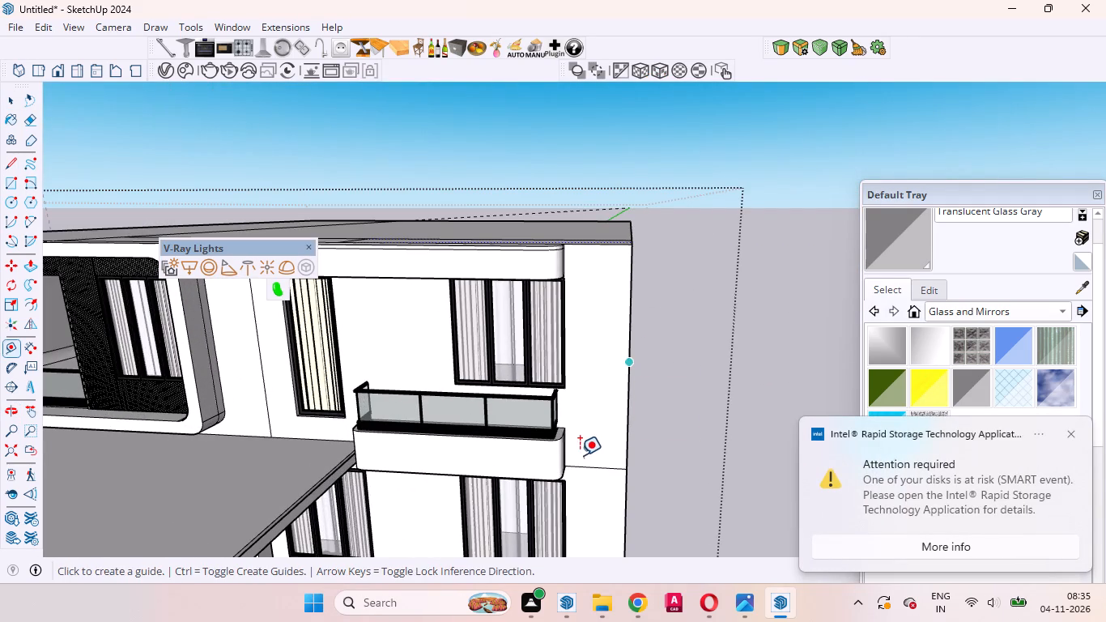
scroll(619, 301, "up", 4)
left_click(636, 274)
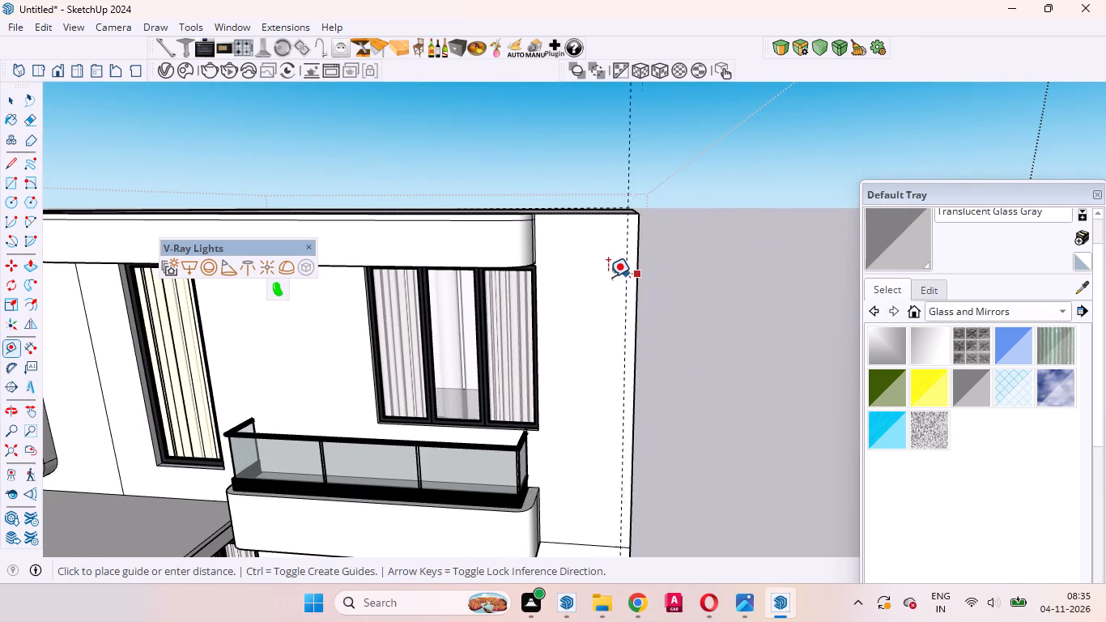
key("8")
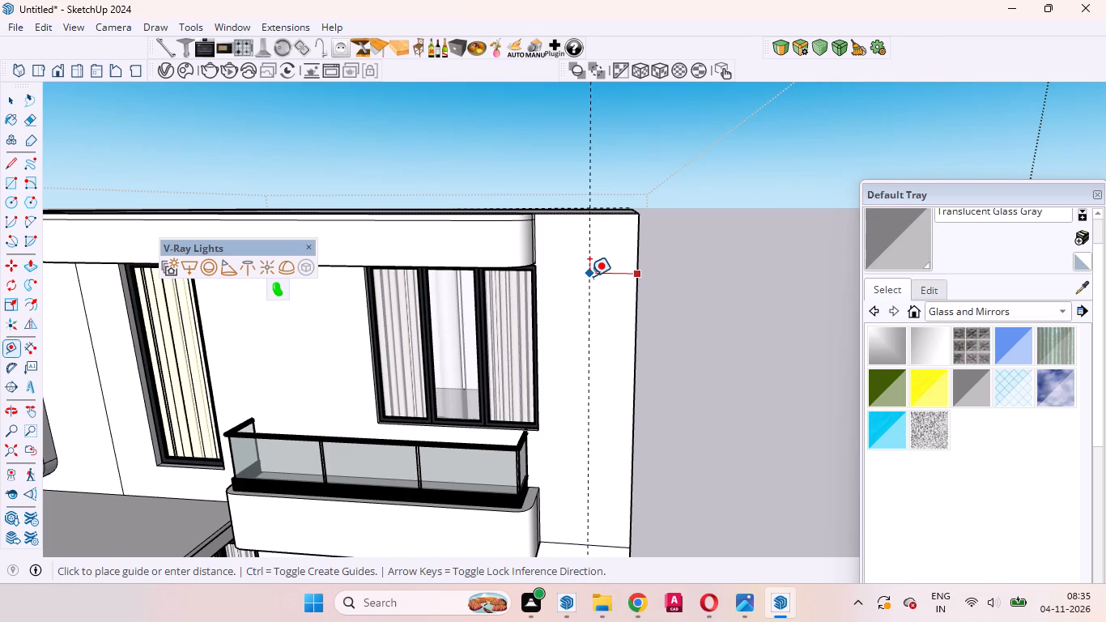
key("Return")
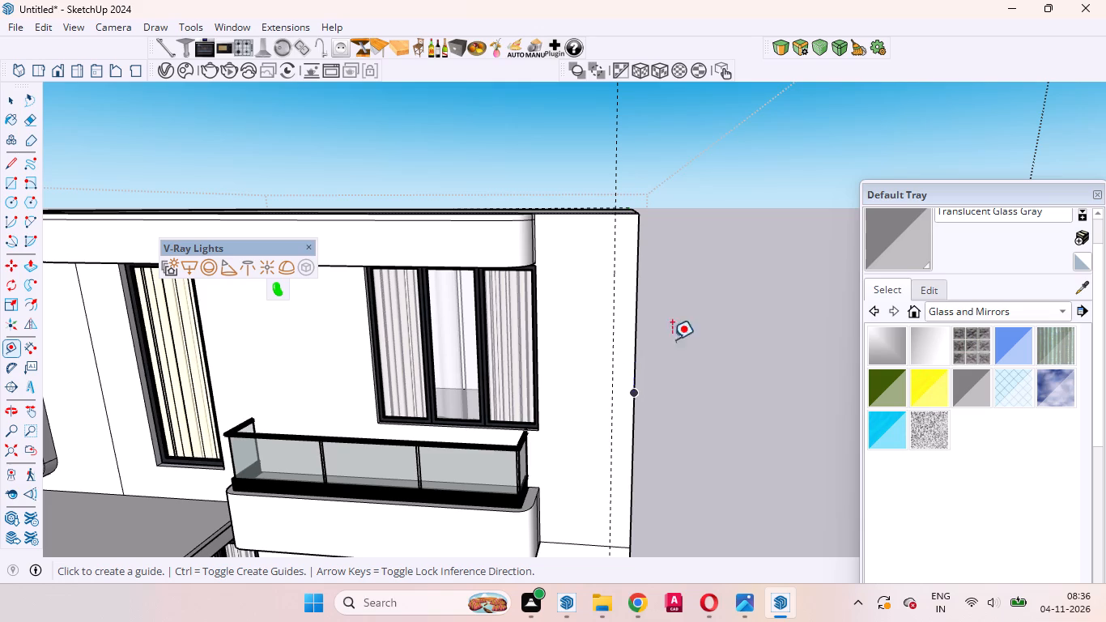
Examine the selected roof strip, the canopy and the vertical corner guide from above and from the front.
scroll(723, 313, "down", 3)
middle_click_drag(738, 320, 633, 458)
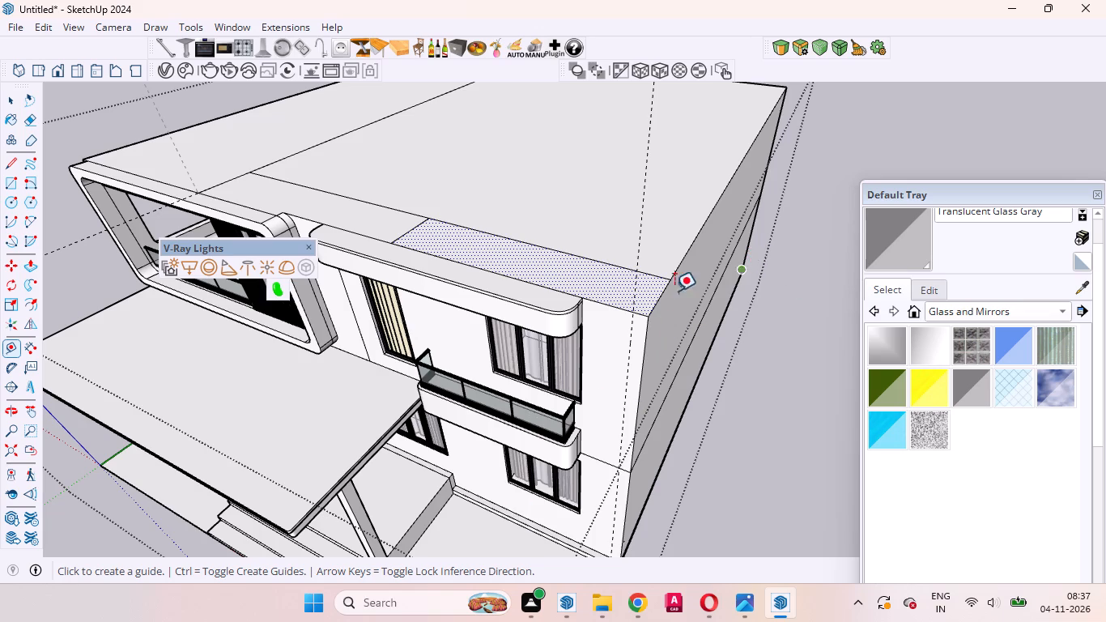
scroll(754, 270, "down", 5)
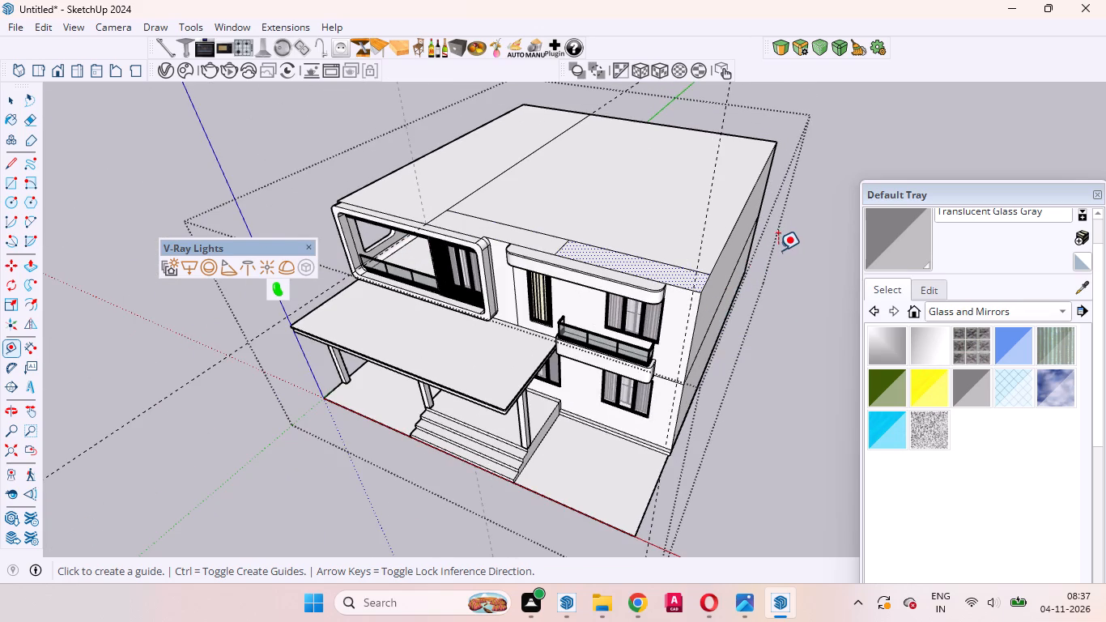
scroll(778, 250, "up", 1)
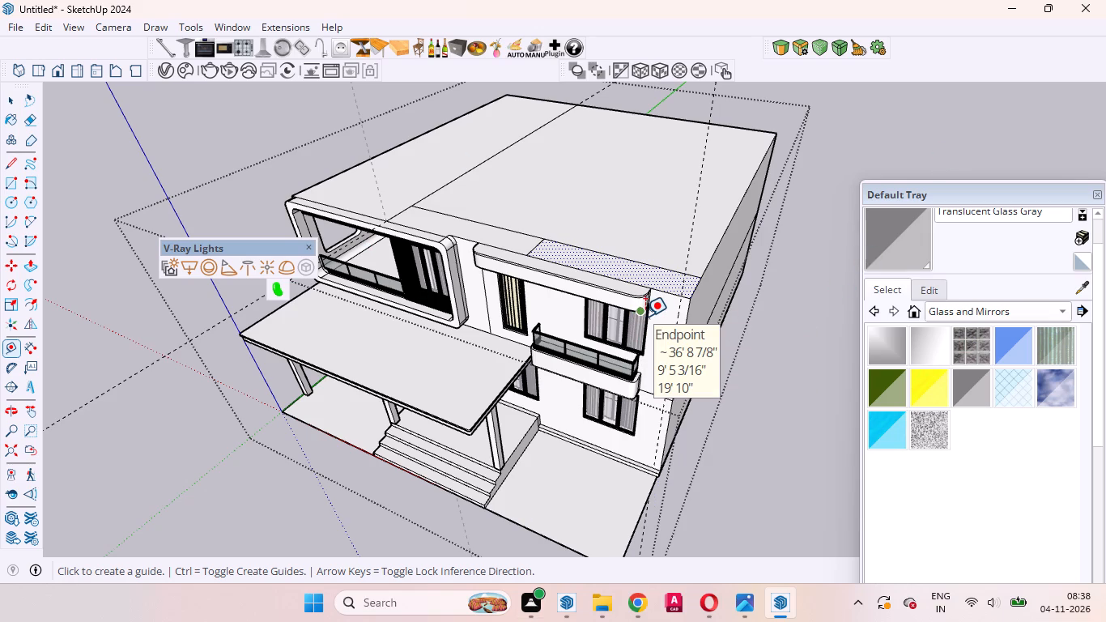
key("space")
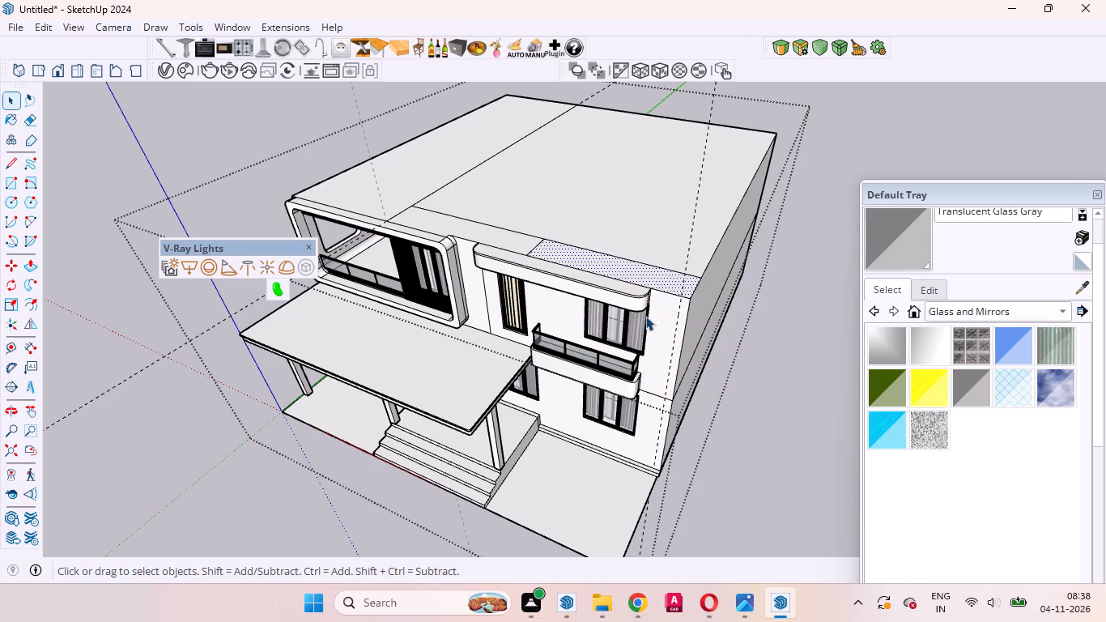
scroll(664, 336, "down", 2)
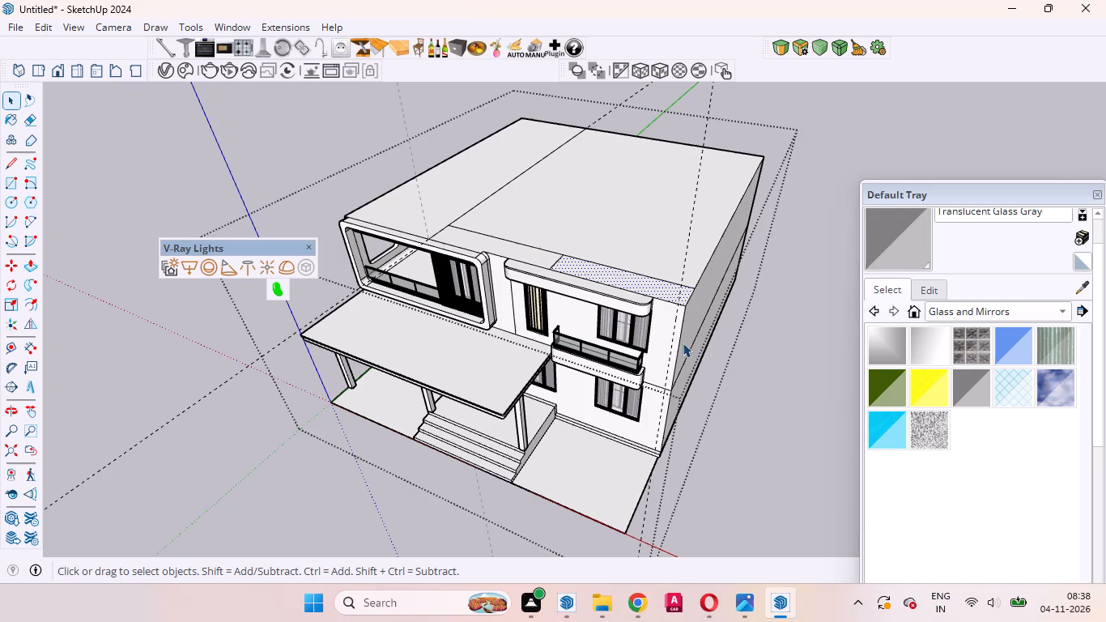
scroll(683, 343, "up", 1)
middle_click_drag(715, 347, 735, 273)
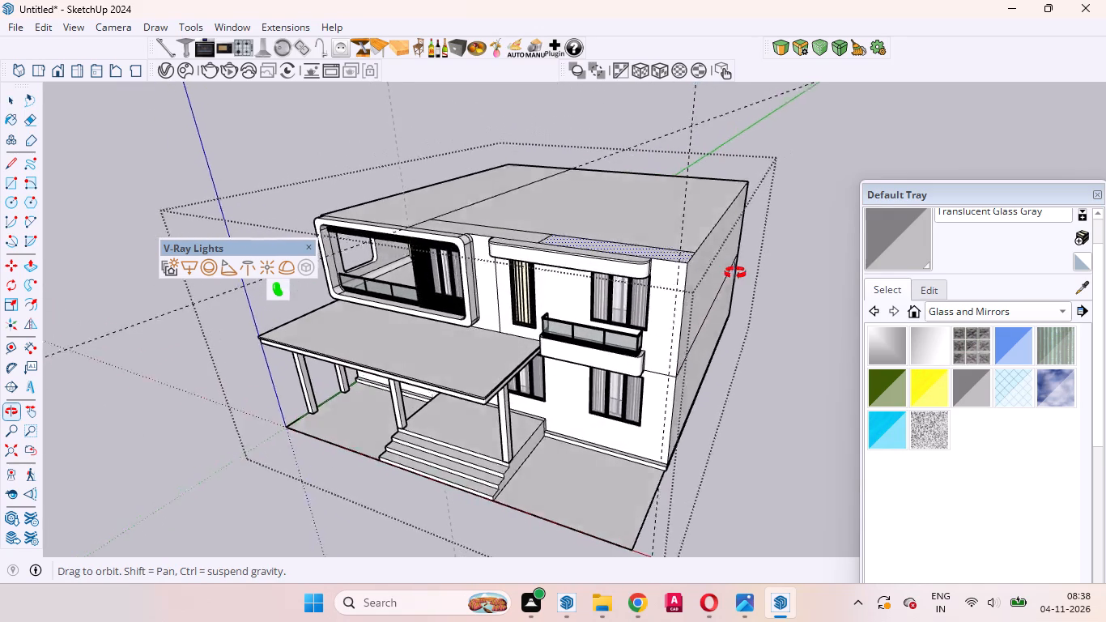
middle_click_drag(735, 273, 747, 271)
scroll(677, 245, "up", 8)
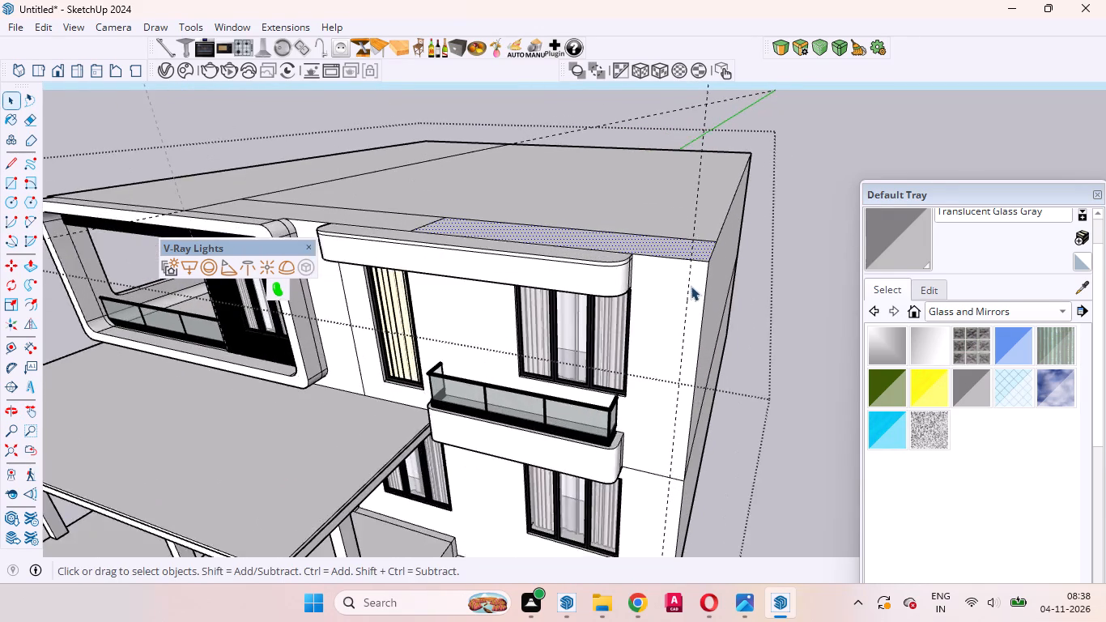
scroll(691, 286, "up", 2)
middle_click_drag(693, 290, 759, 268)
scroll(759, 268, "up", 1)
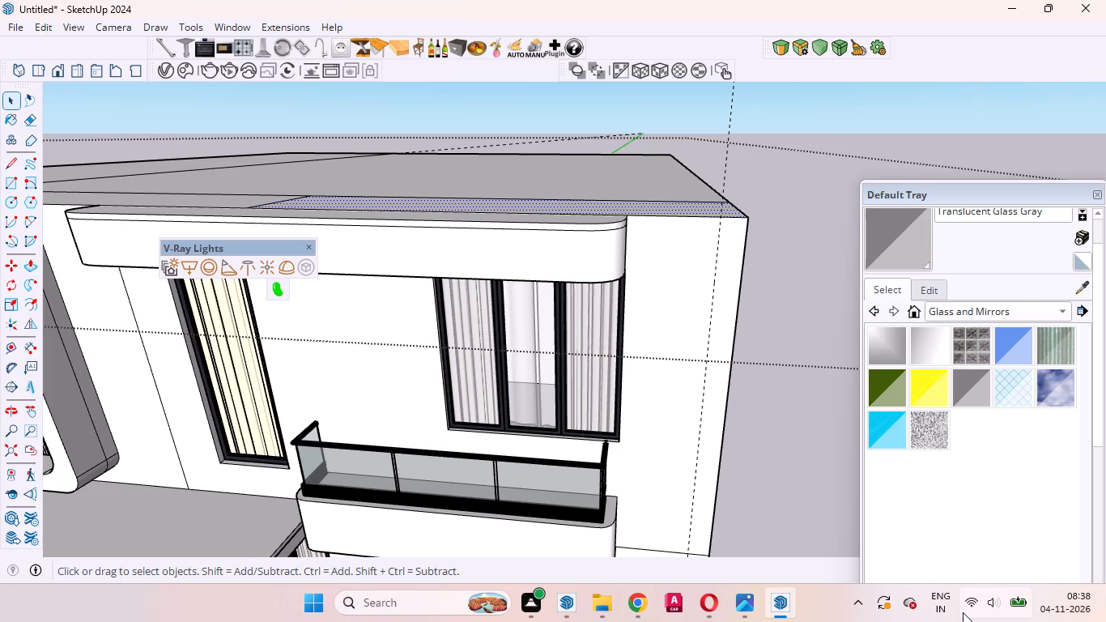
Delete the short horizontal line on the front wall between the small balcony and the building's corner.
scroll(915, 250, "down", 5)
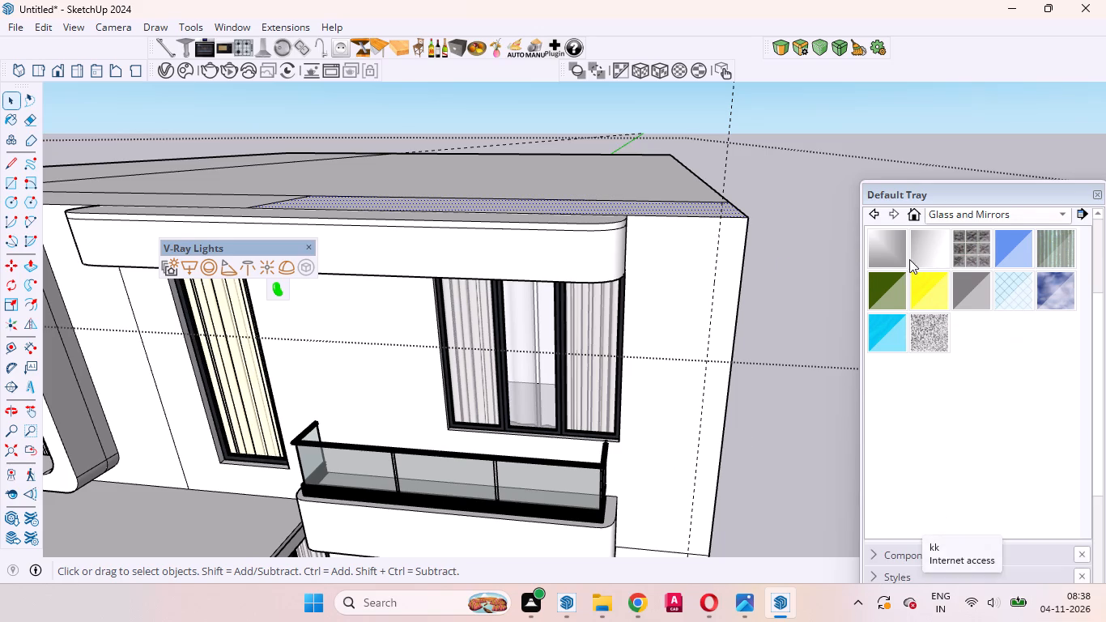
scroll(711, 248, "down", 4)
middle_click_drag(713, 277, 702, 301)
scroll(701, 301, "up", 4)
left_click(690, 292)
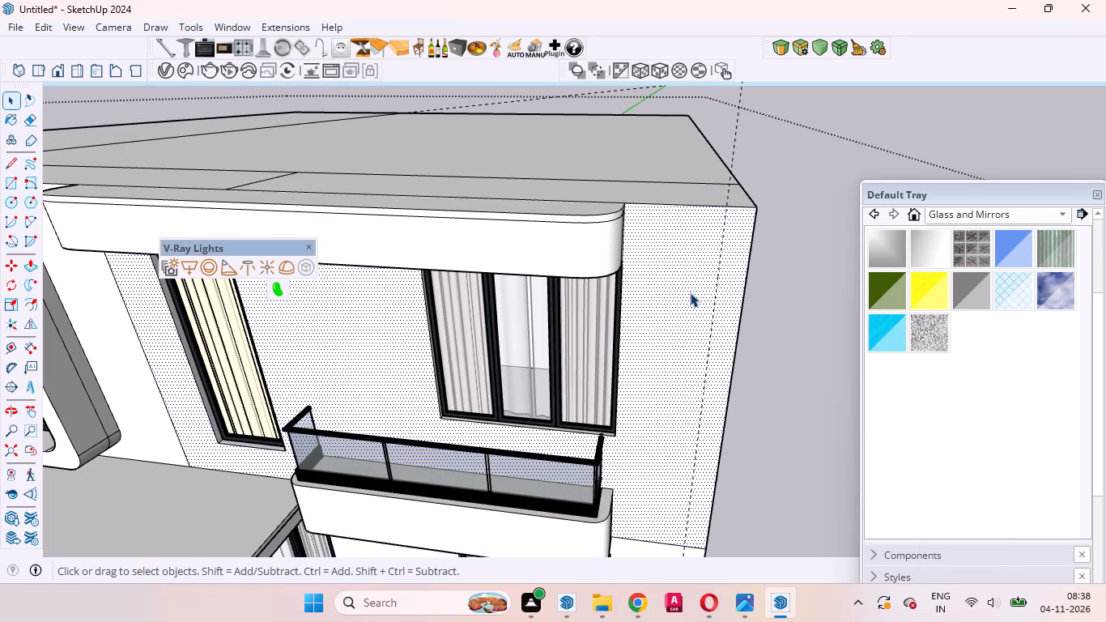
scroll(703, 249, "down", 4)
middle_click_drag(723, 229, 717, 160)
scroll(699, 349, "down", 5)
scroll(702, 415, "up", 9)
scroll(682, 381, "down", 5)
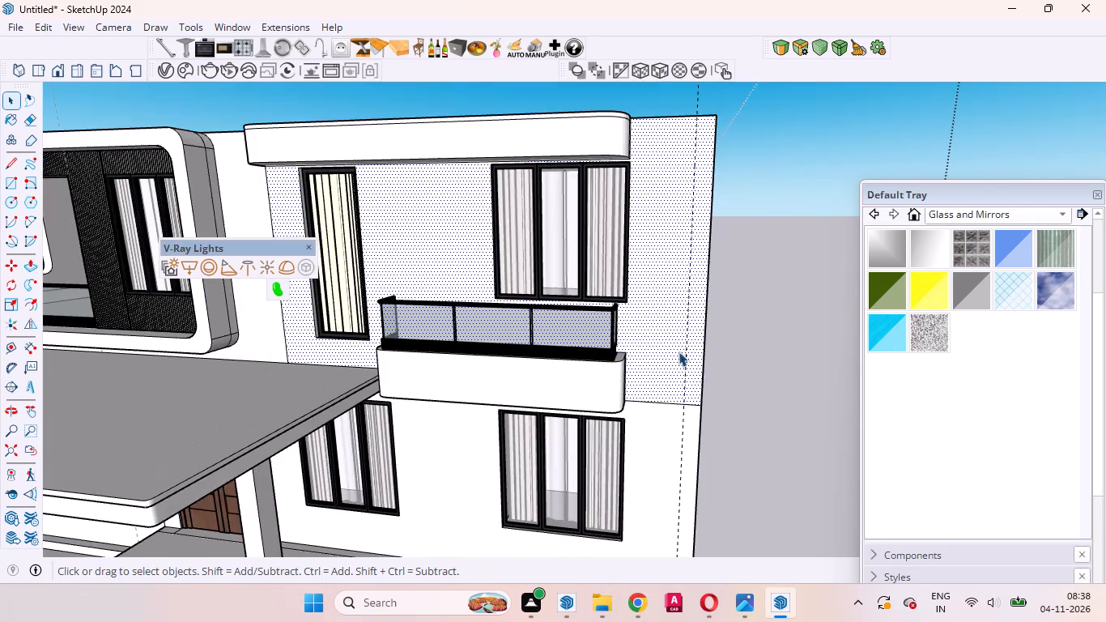
scroll(690, 400, "up", 4)
left_click(690, 408)
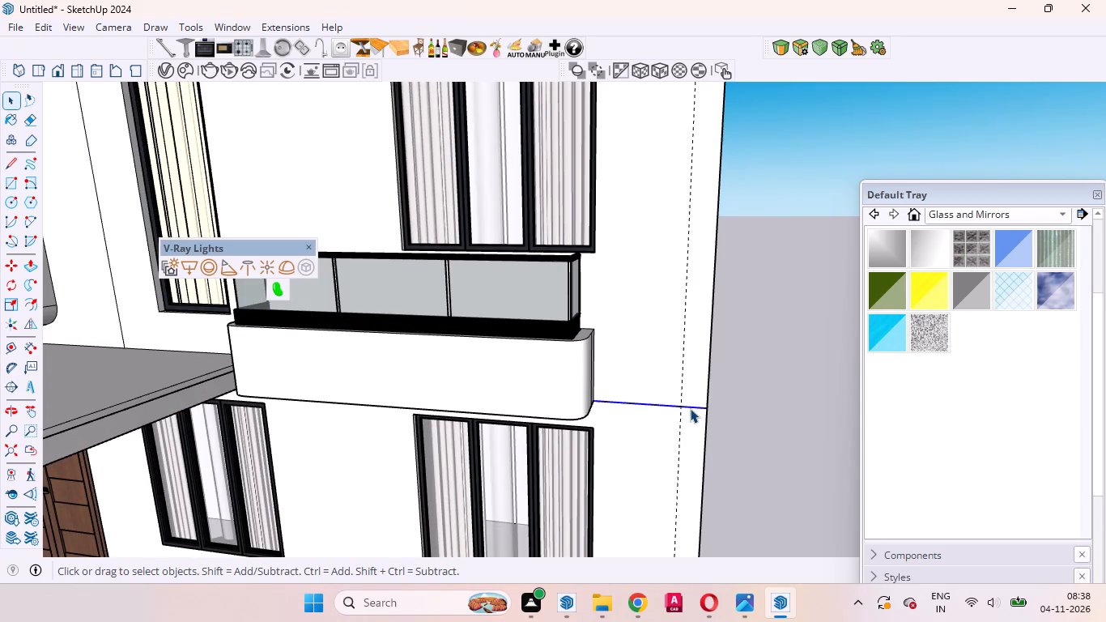
key("Delete")
left_click(677, 365)
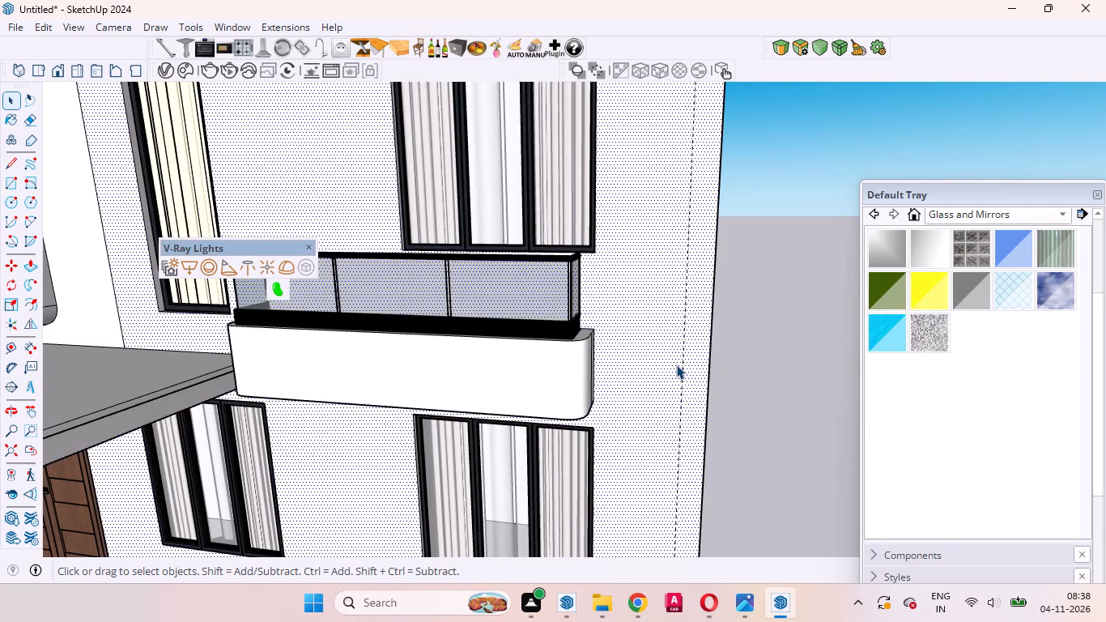
scroll(676, 364, "down", 9)
scroll(676, 364, "up", 1)
scroll(676, 364, "down", 7)
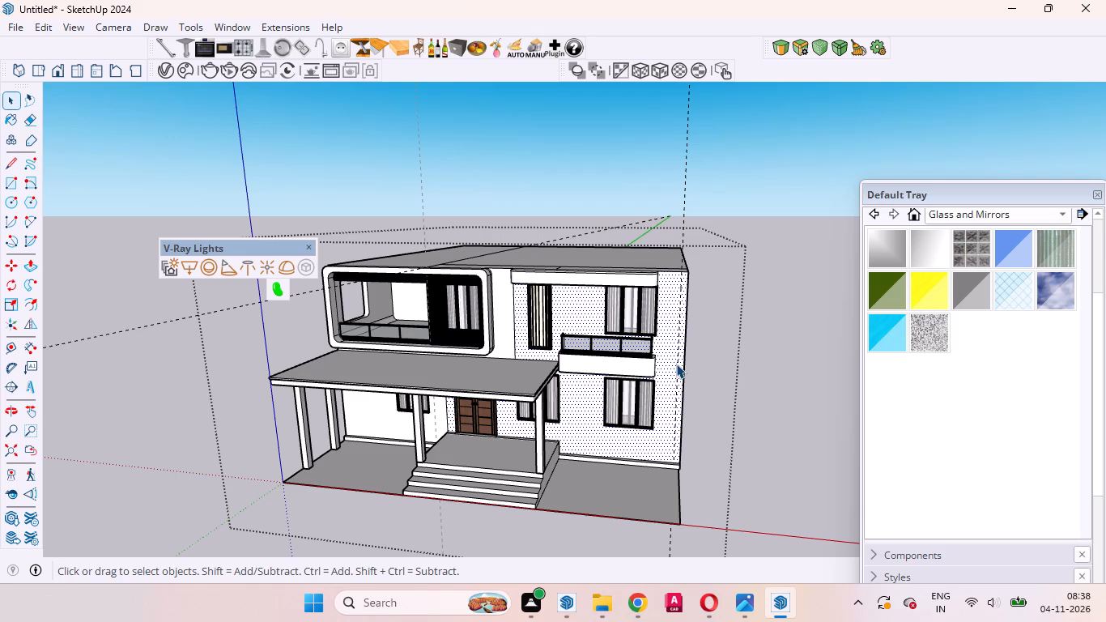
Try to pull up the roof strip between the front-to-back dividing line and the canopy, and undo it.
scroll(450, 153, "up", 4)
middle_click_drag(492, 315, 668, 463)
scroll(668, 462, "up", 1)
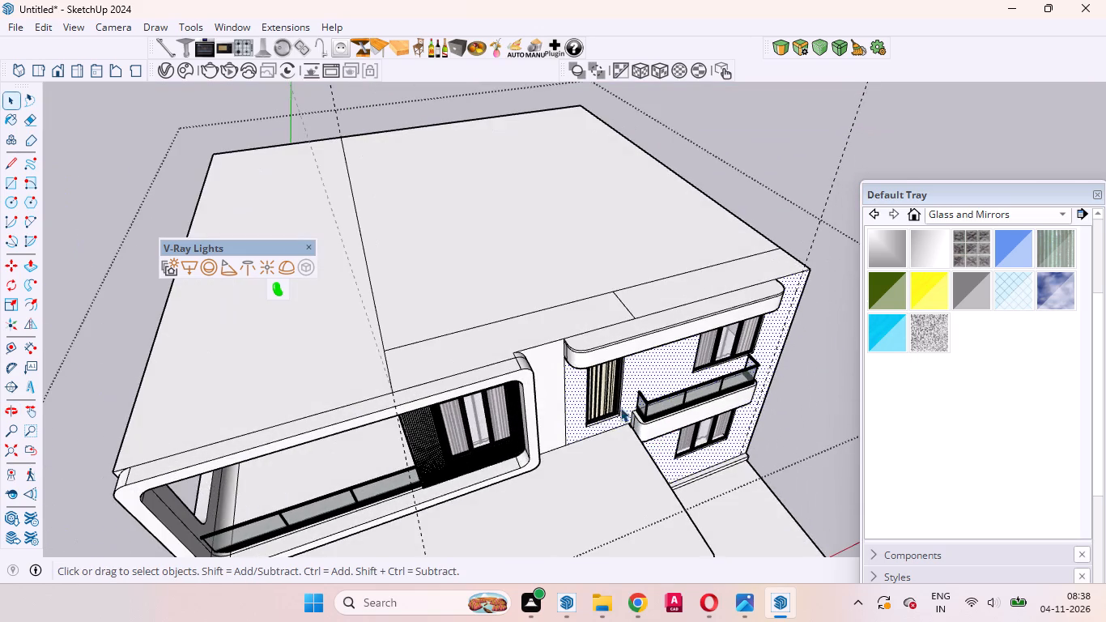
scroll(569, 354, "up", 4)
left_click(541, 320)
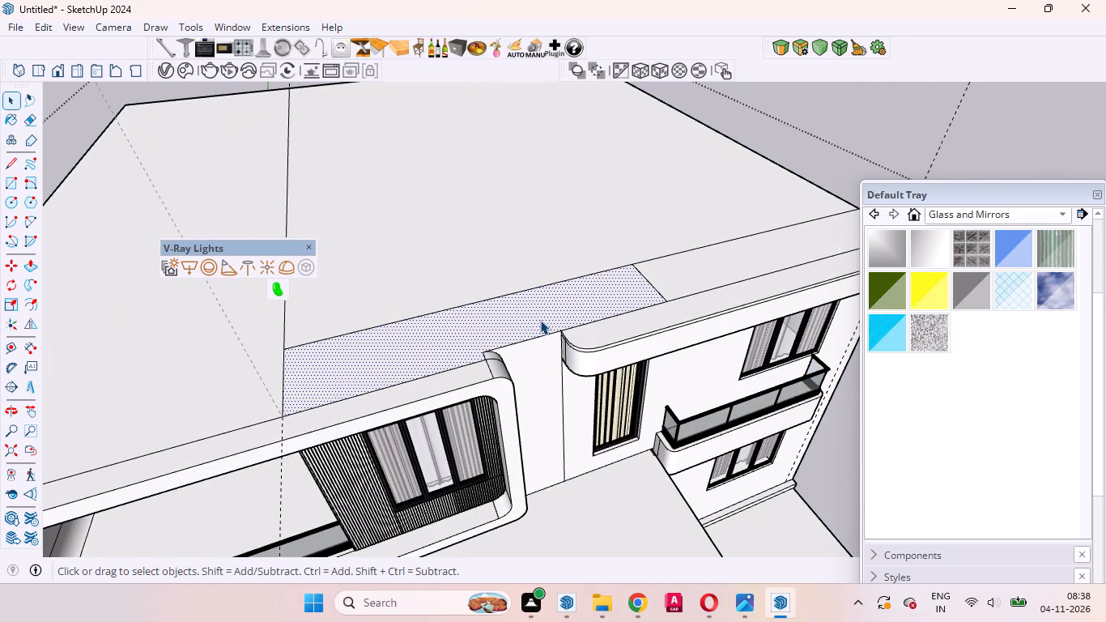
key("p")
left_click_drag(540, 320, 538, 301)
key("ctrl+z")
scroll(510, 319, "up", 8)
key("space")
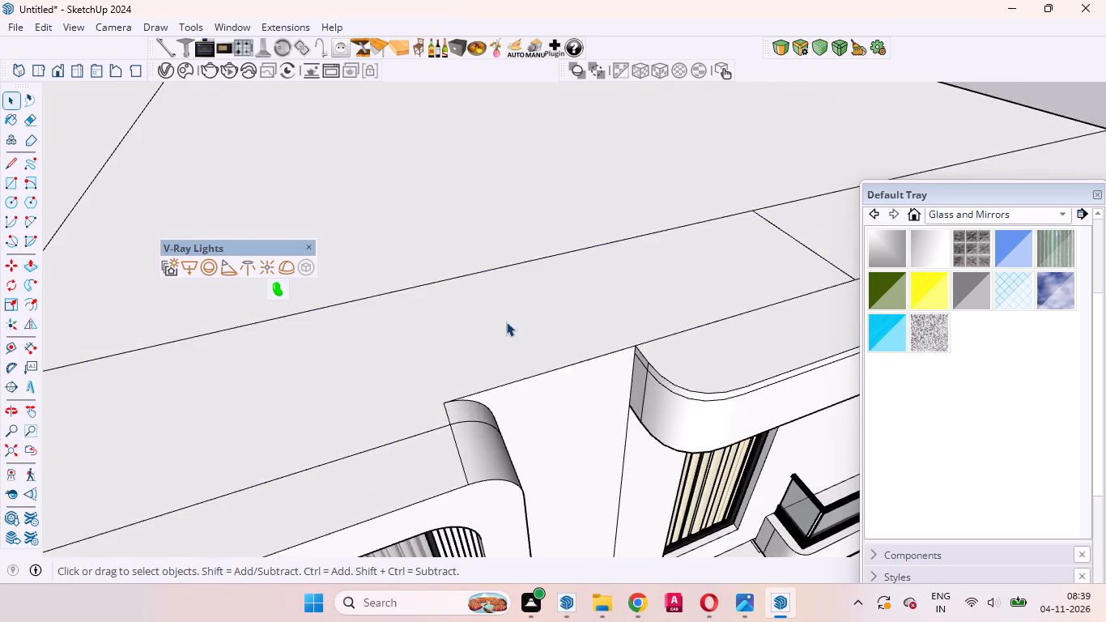
Draw a line along the front roof strip from the framed balcony's rear corner to the front-to-back dividing line.
scroll(517, 321, "down", 6)
scroll(469, 379, "up", 1)
middle_click_drag(491, 398, 819, 454)
scroll(690, 412, "up", 3)
left_click(683, 413)
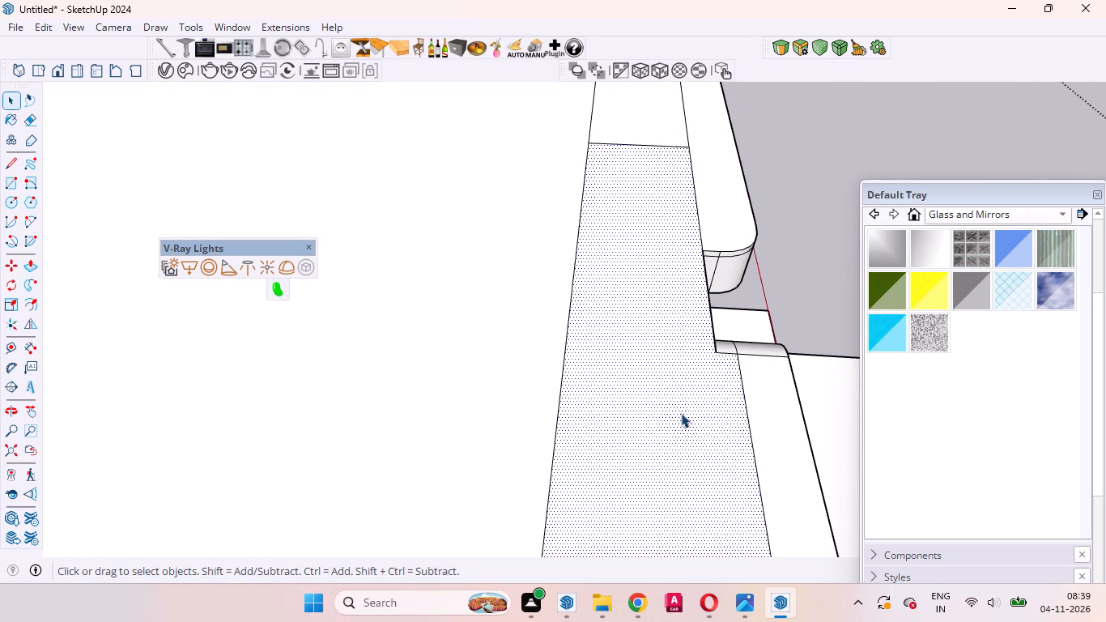
key("l")
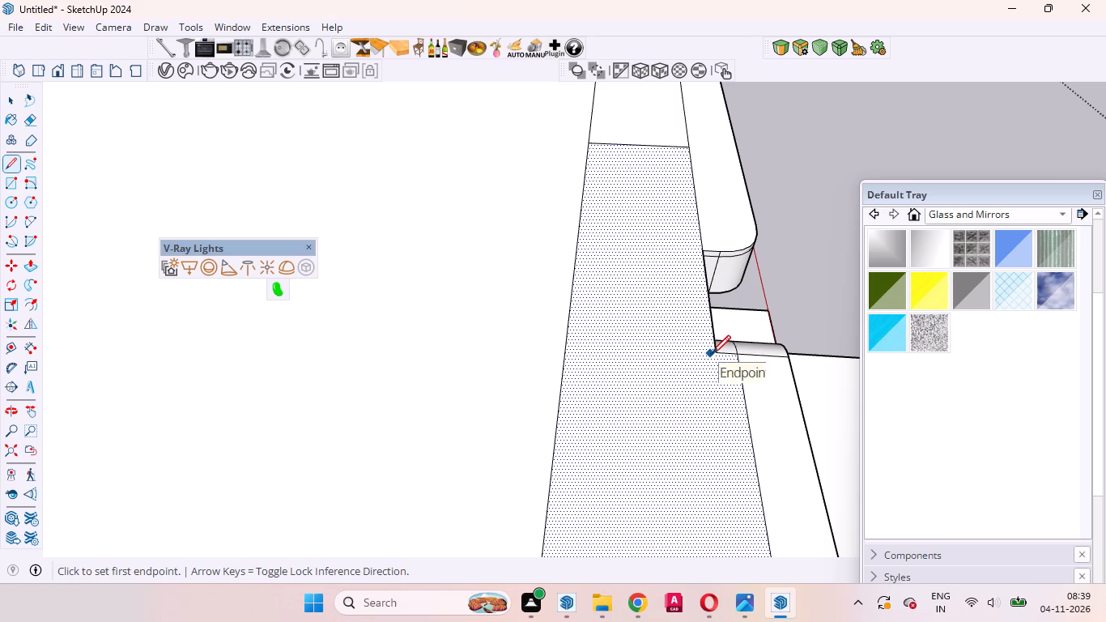
left_click(716, 354)
scroll(696, 410, "down", 4)
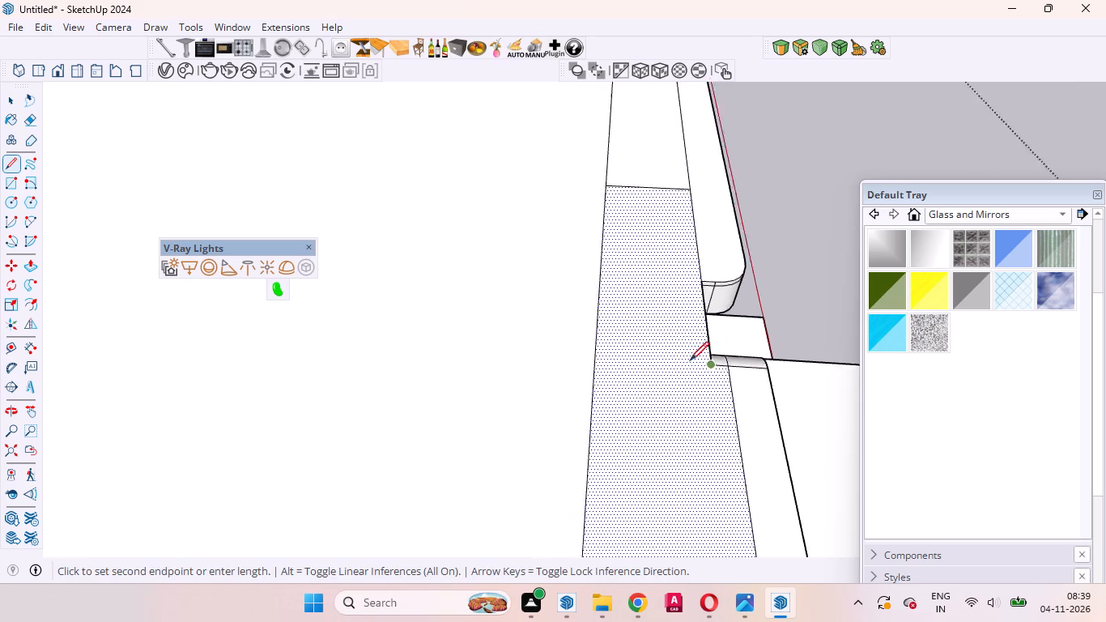
scroll(690, 360, "down", 11)
scroll(701, 440, "up", 10)
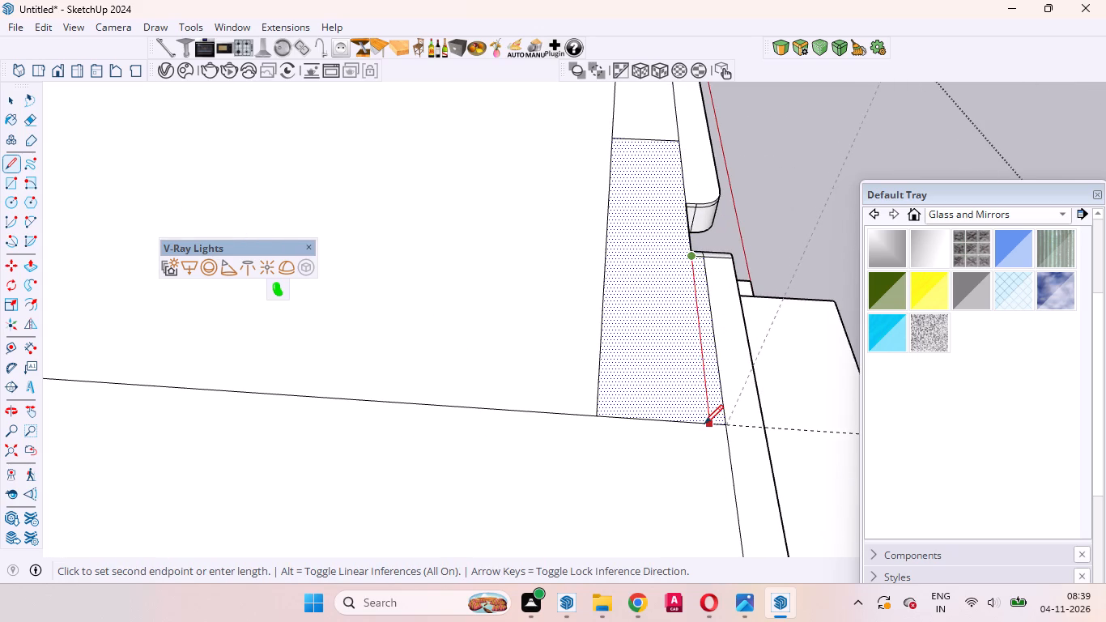
left_click(705, 424)
key("space")
Pull the roof strip behind the new line up 24" to form a raised parapet block.
left_click(665, 372)
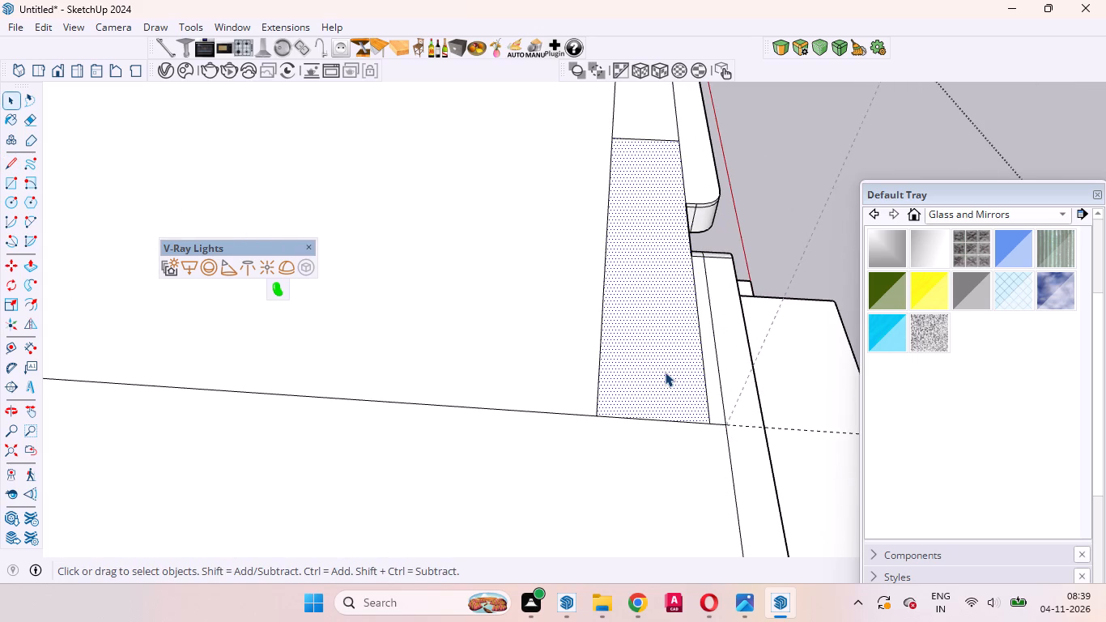
key("p")
left_click_drag(665, 372, 676, 311)
type("24")
key("Return")
key("space")
Erase the two vertical edges on the parapet block's front, above the canopy's end and the framed balcony's corner.
middle_click_drag(719, 350, 683, 374)
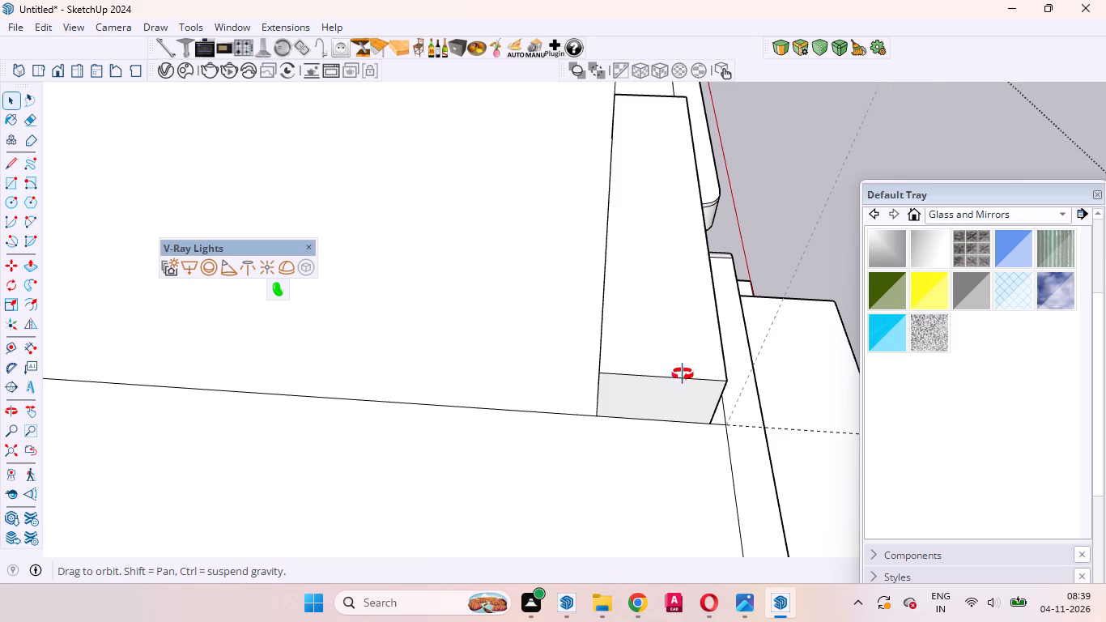
middle_click_drag(683, 374, 362, 189)
scroll(492, 290, "down", 4)
scroll(610, 253, "up", 7)
middle_click_drag(697, 257, 640, 283)
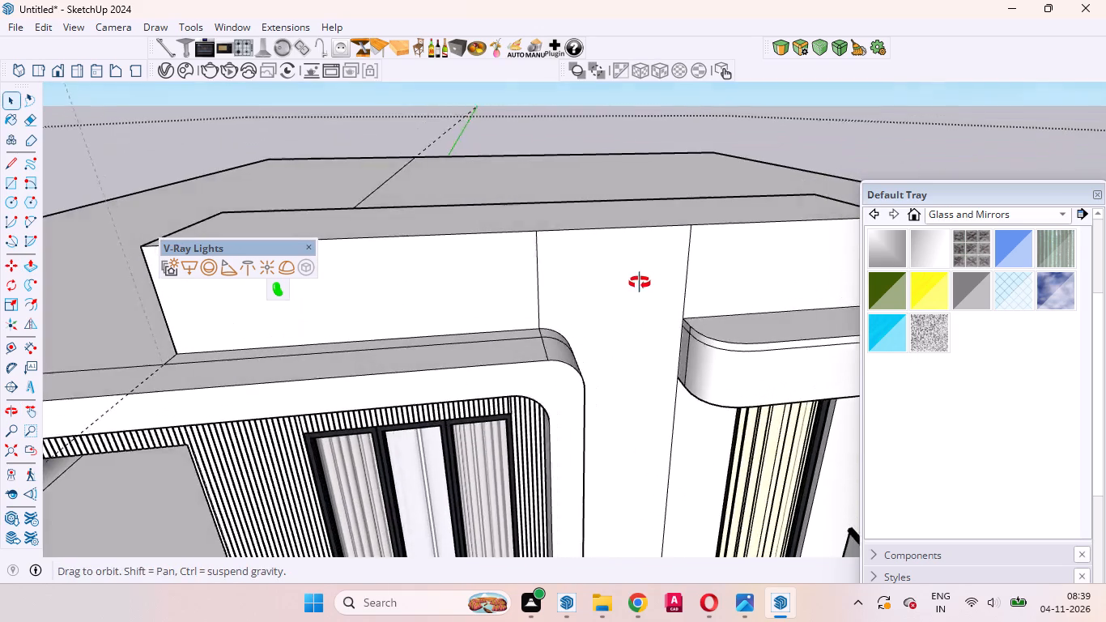
middle_click_drag(640, 283, 639, 283)
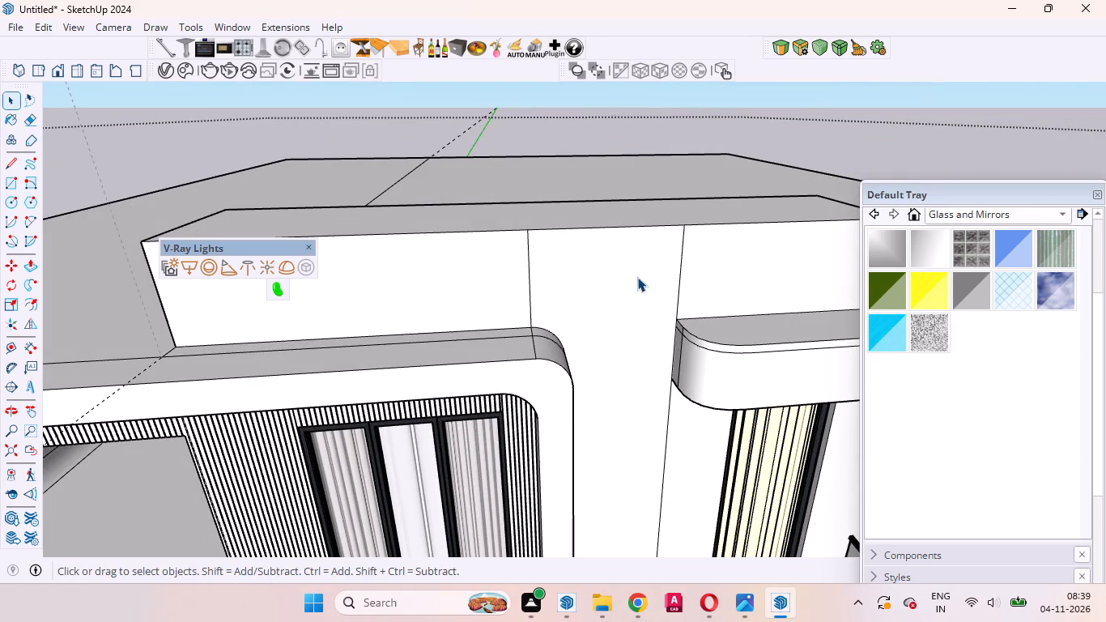
scroll(652, 257, "up", 4)
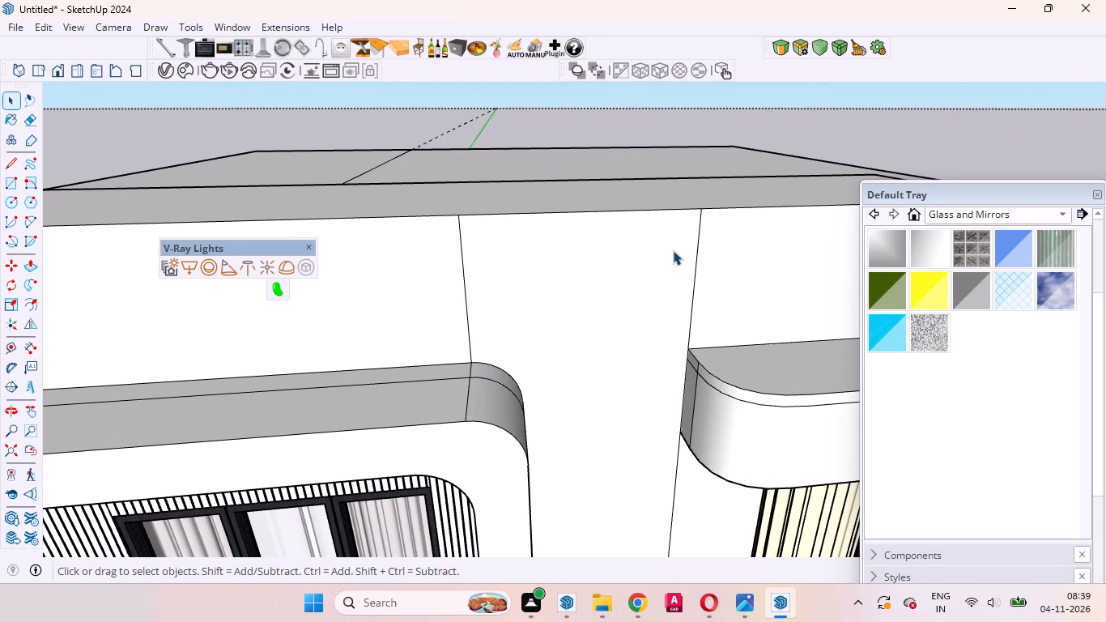
left_click(700, 241)
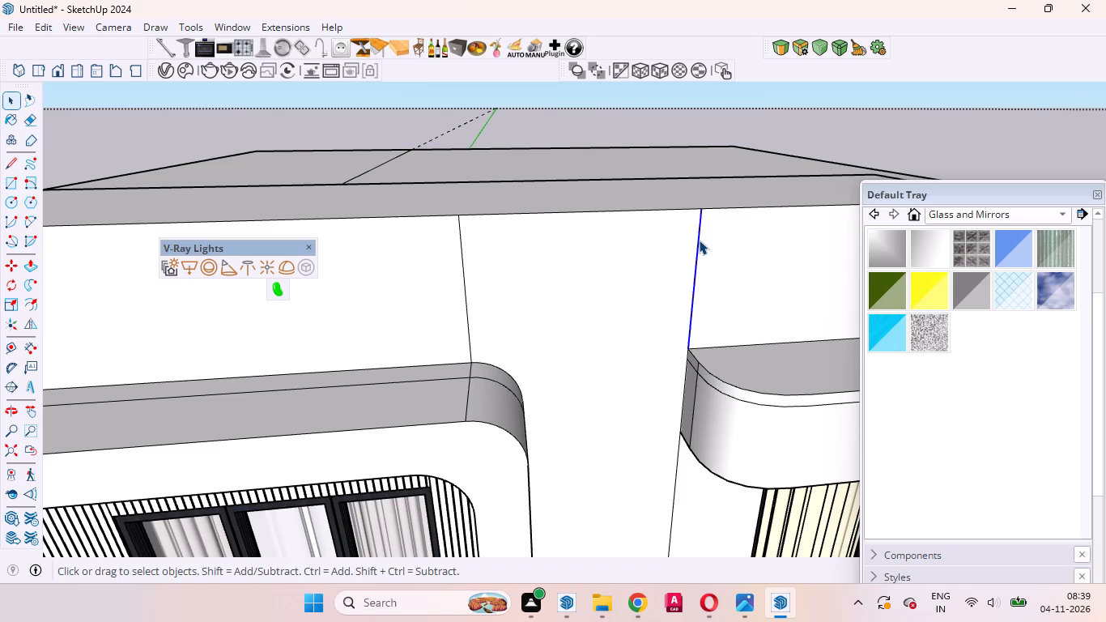
key("Delete")
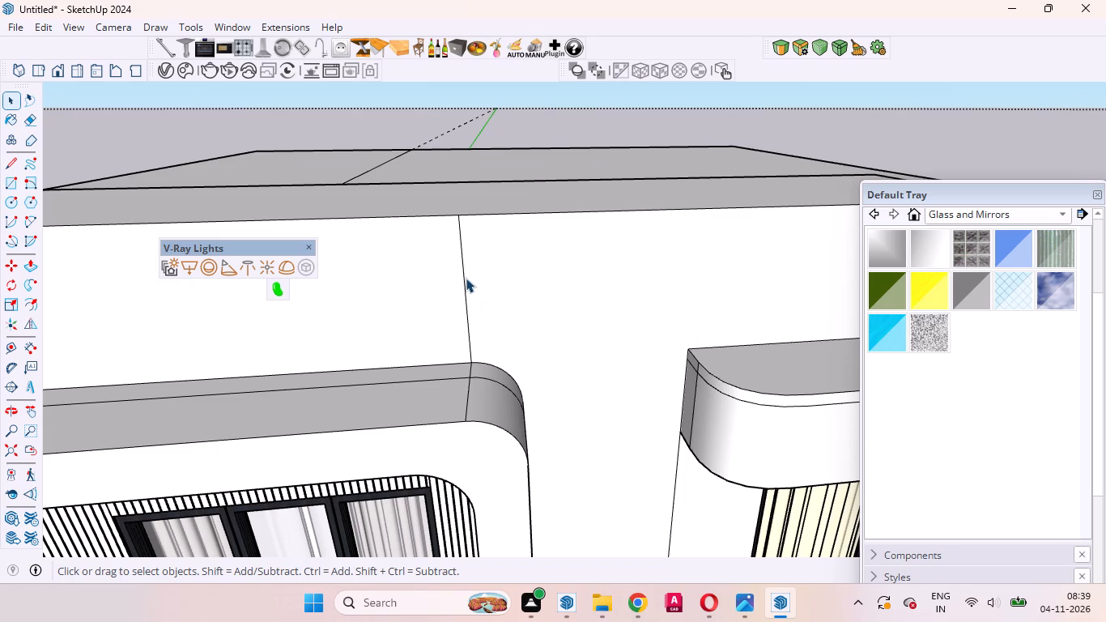
left_click(466, 278)
right_click(466, 281)
left_click(504, 305)
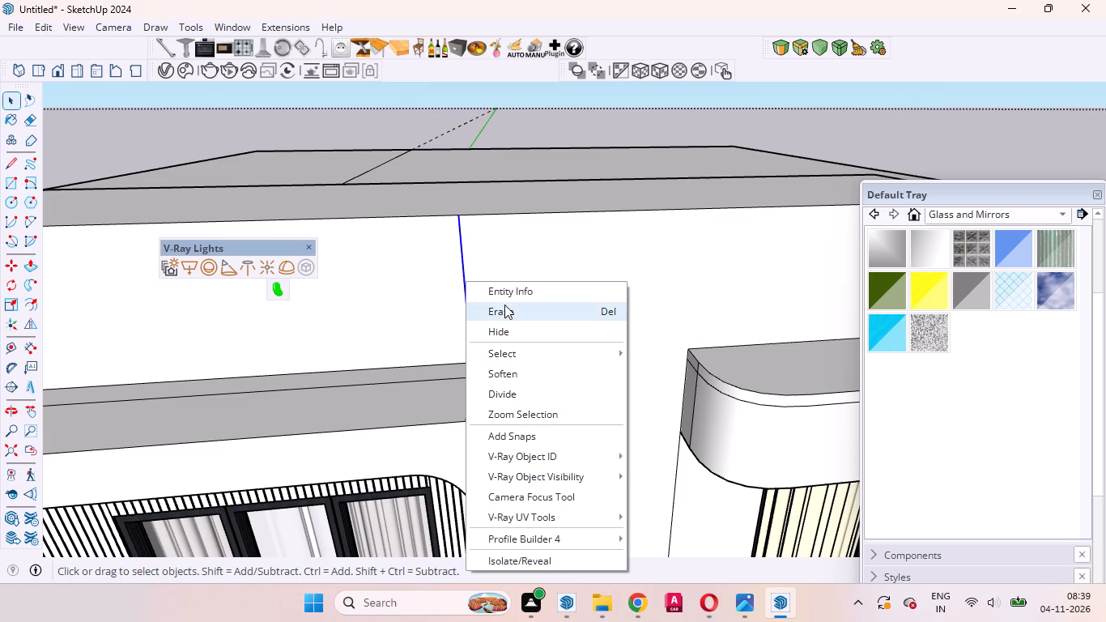
scroll(528, 260, "down", 18)
middle_click_drag(588, 262, 517, 181)
scroll(555, 215, "down", 3)
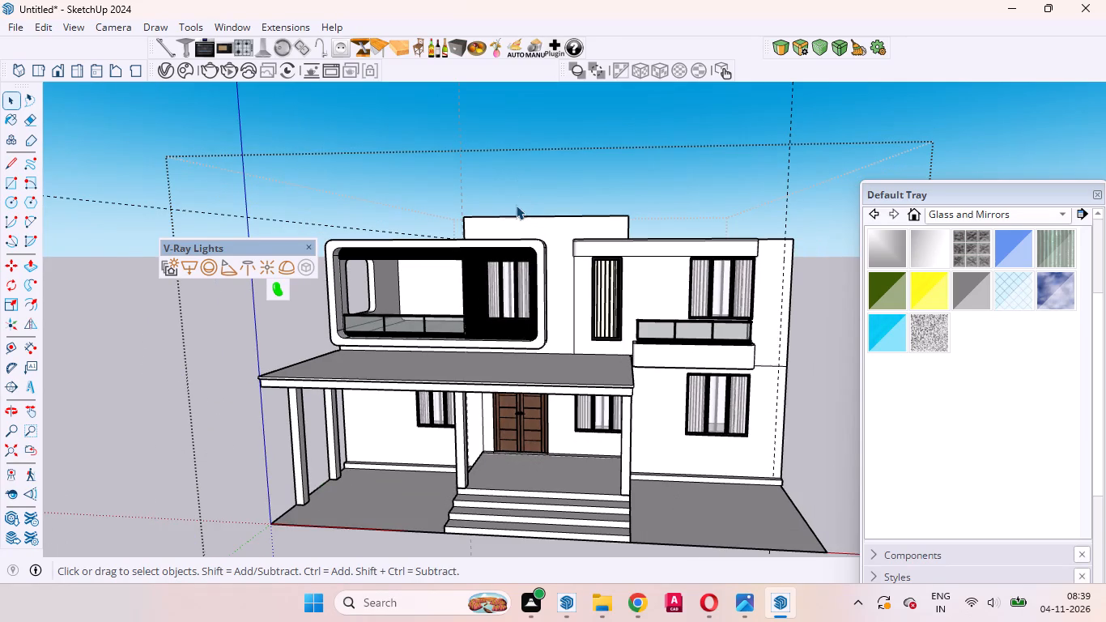
Pull the parapet block's top face up 2" from a new starting face to create a thin cap band.
scroll(515, 208, "up", 4)
middle_click_drag(510, 220, 729, 458)
scroll(730, 433, "up", 1)
left_click(493, 253)
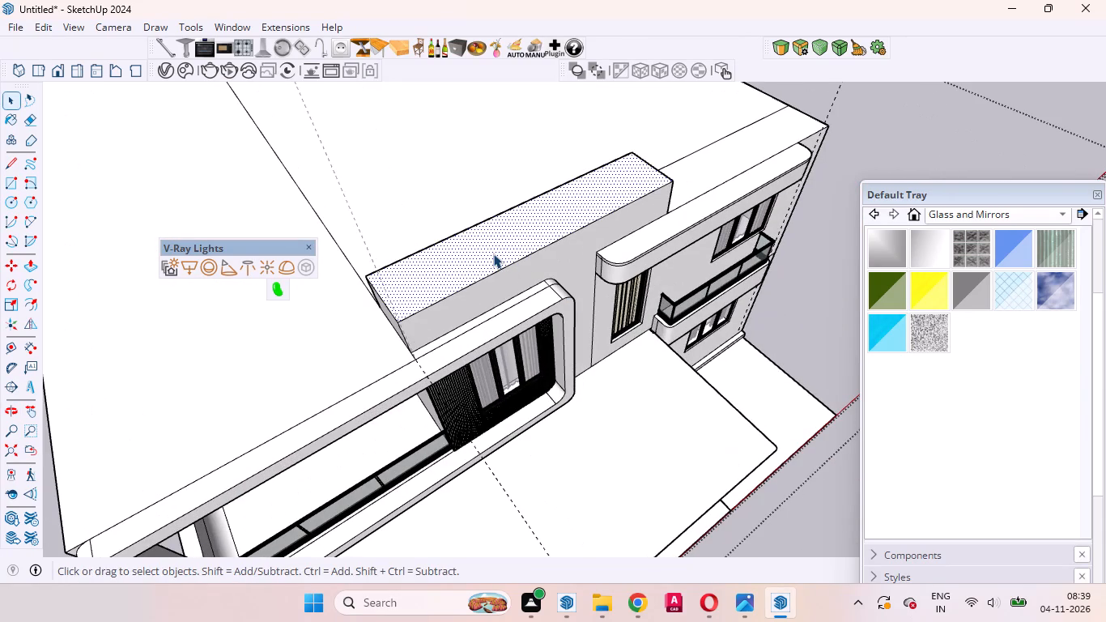
key("p")
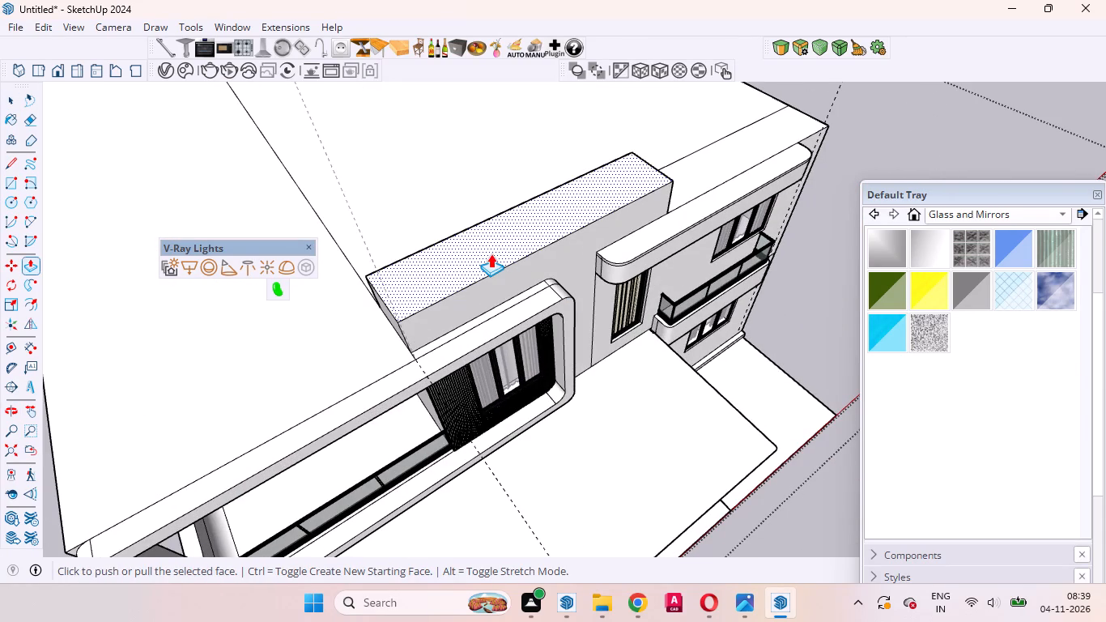
left_click(491, 253)
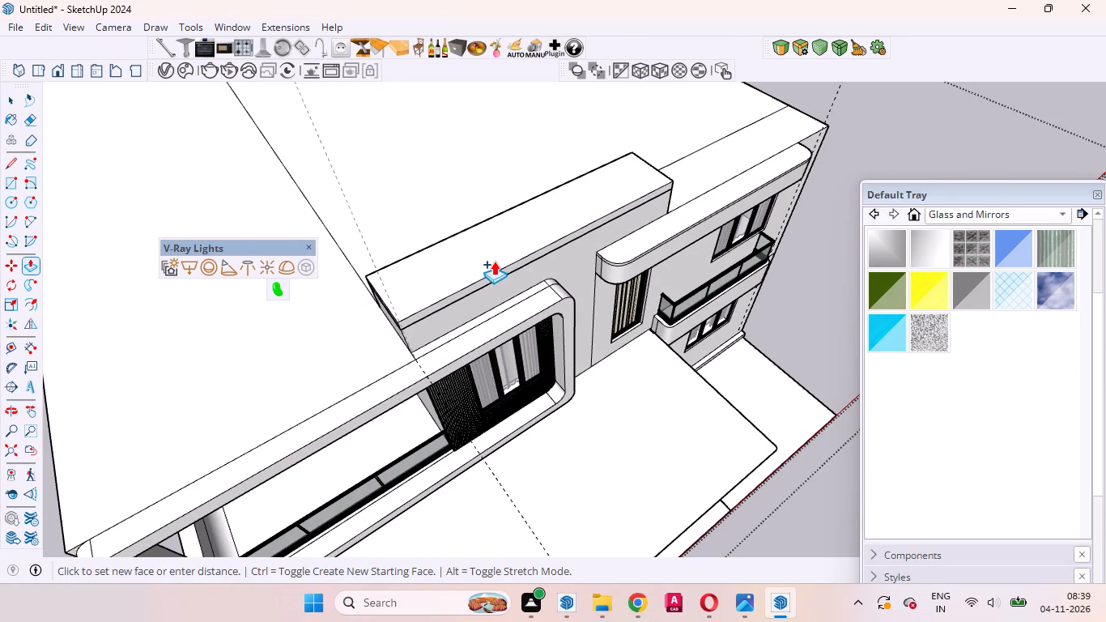
key("2")
key("Return")
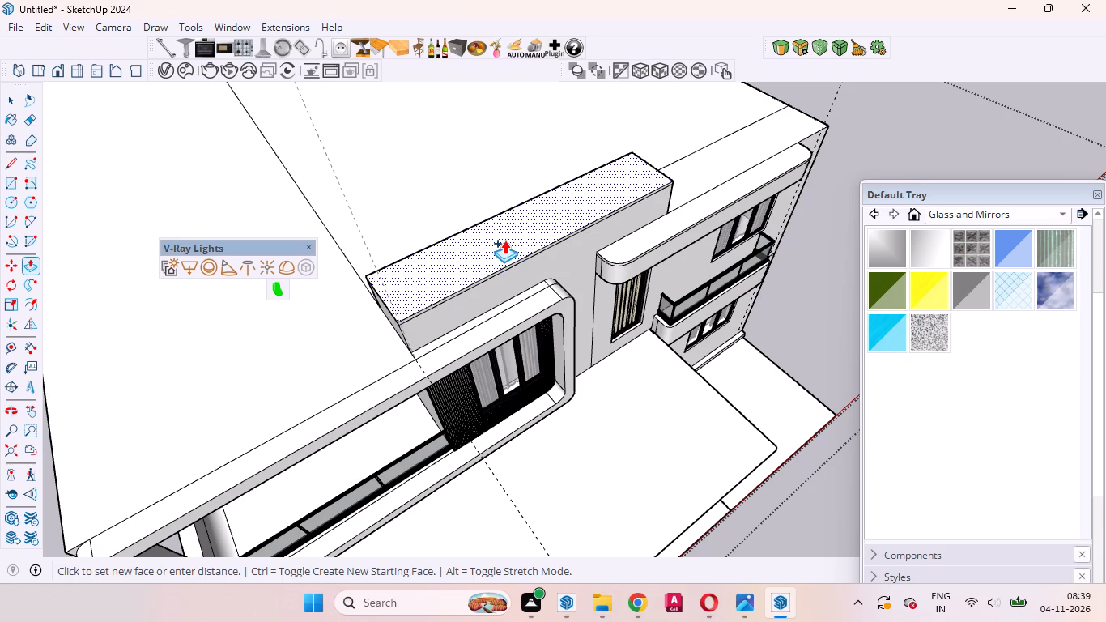
key("space")
Pull the front face of the parapet block's thin cap band outward 1".
scroll(504, 230, "down", 4)
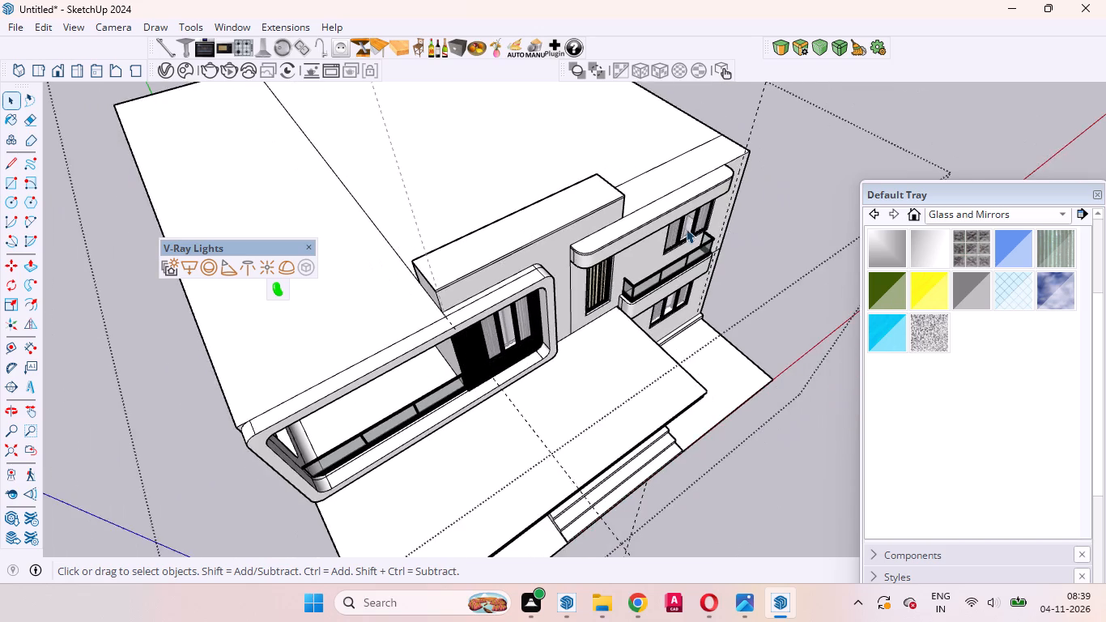
middle_click_drag(730, 228, 538, 162)
scroll(544, 164, "up", 1)
scroll(545, 164, "down", 1)
scroll(547, 164, "up", 10)
middle_click_drag(677, 215, 564, 202)
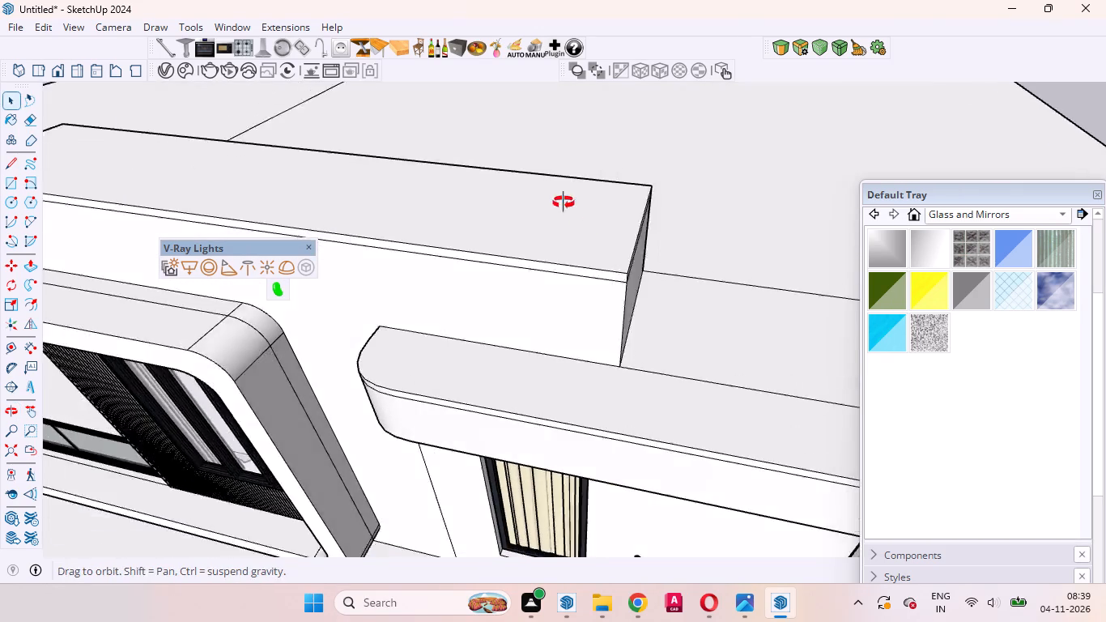
middle_click_drag(564, 202, 554, 191)
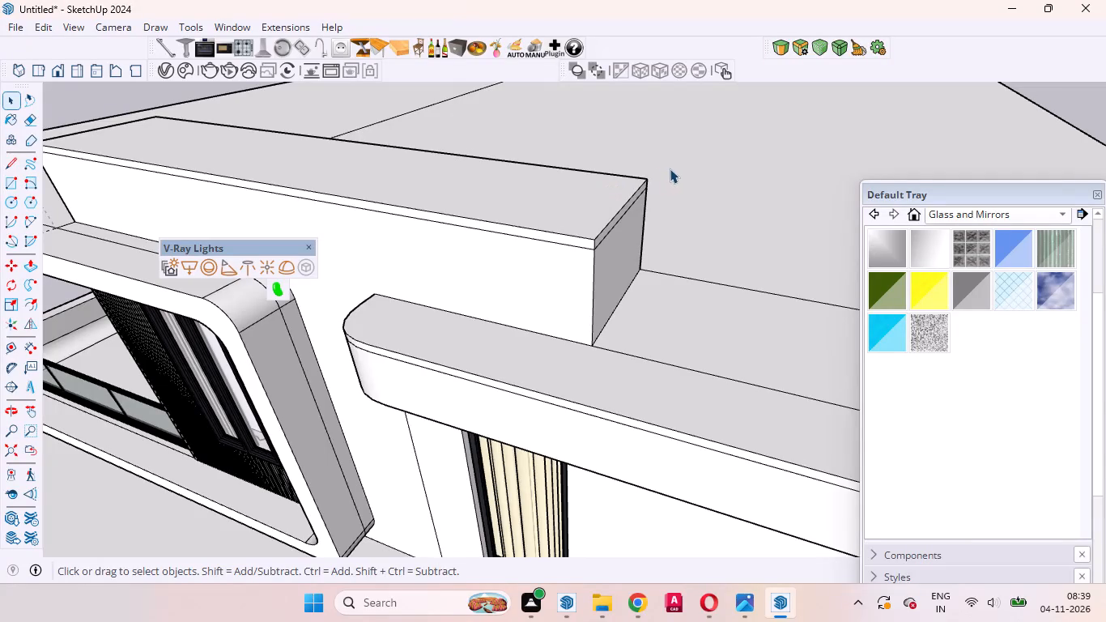
scroll(585, 253, "up", 13)
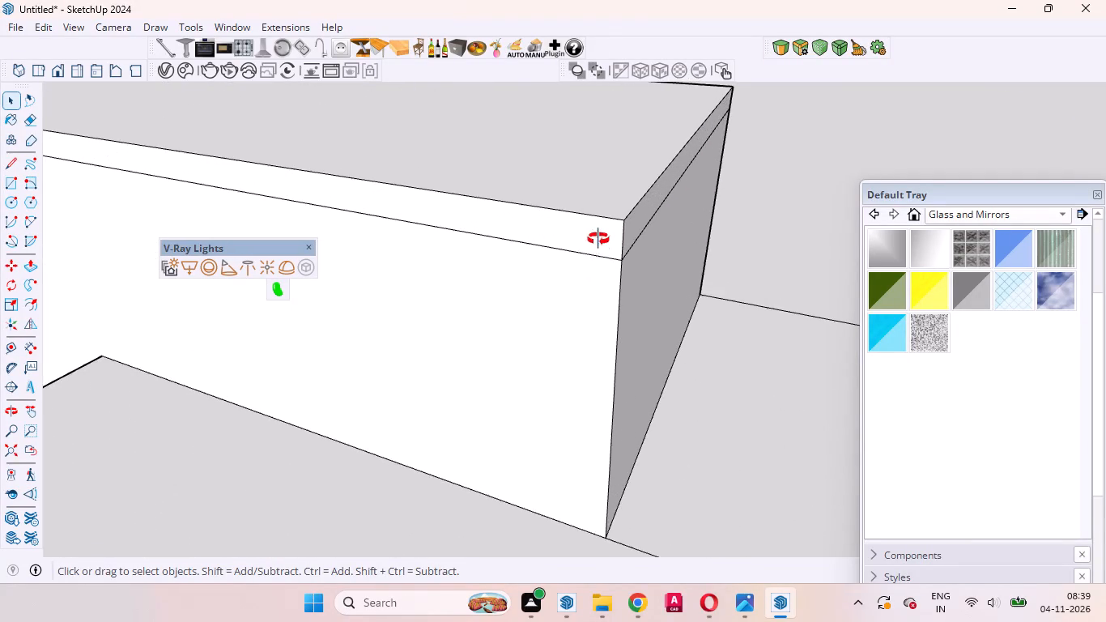
middle_click_drag(598, 239, 522, 292)
scroll(573, 241, "up", 5)
left_click(589, 232)
scroll(611, 234, "down", 4)
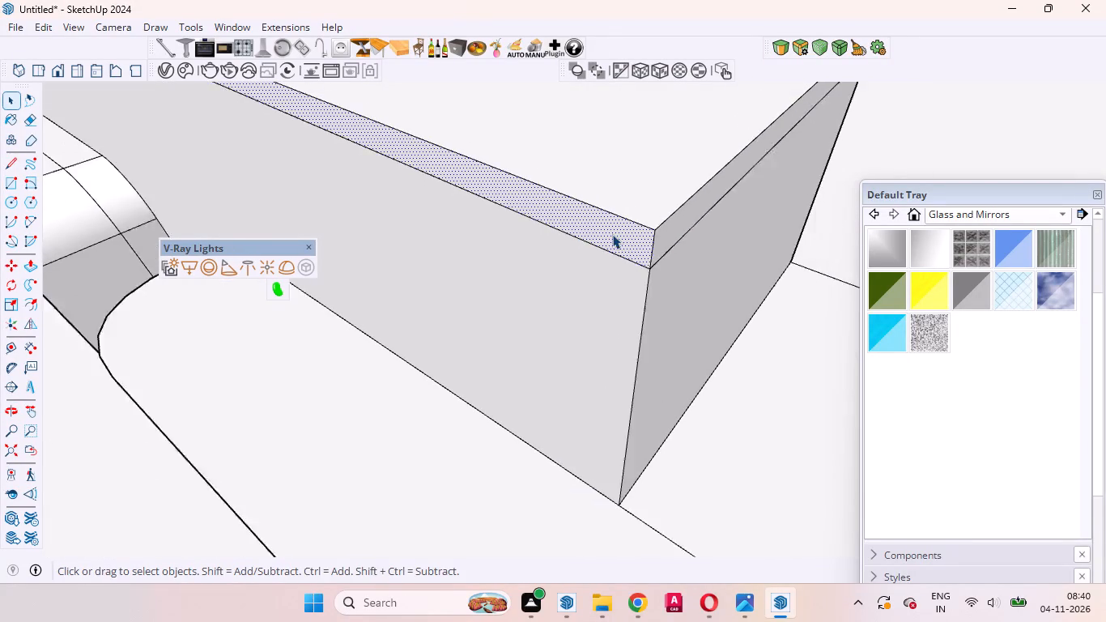
scroll(612, 234, "down", 12)
key("p")
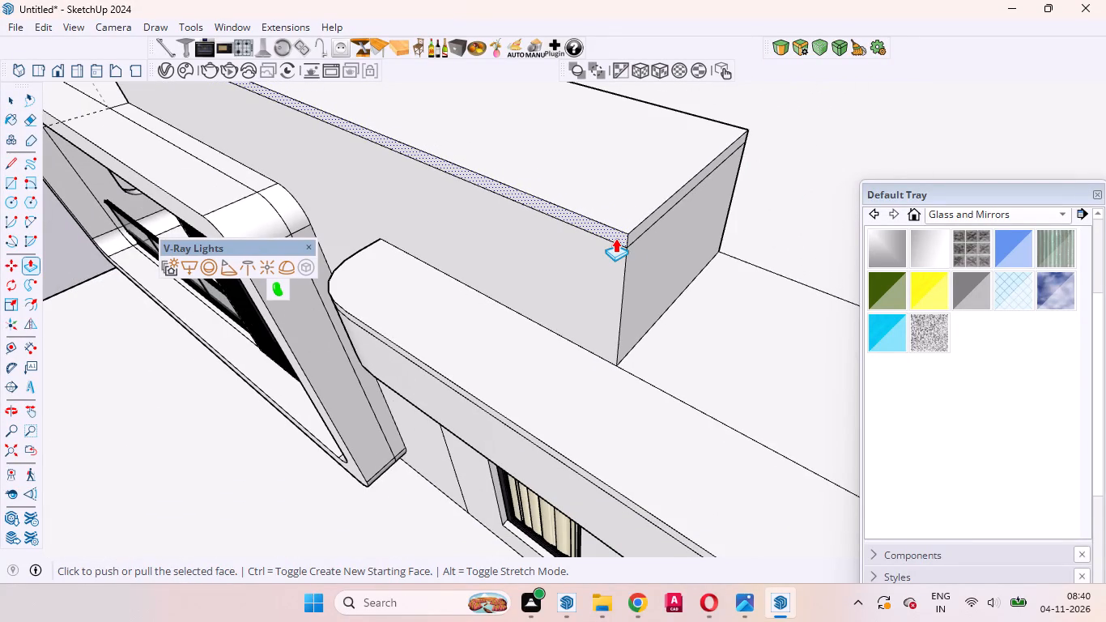
scroll(619, 226, "up", 17)
left_click(617, 250)
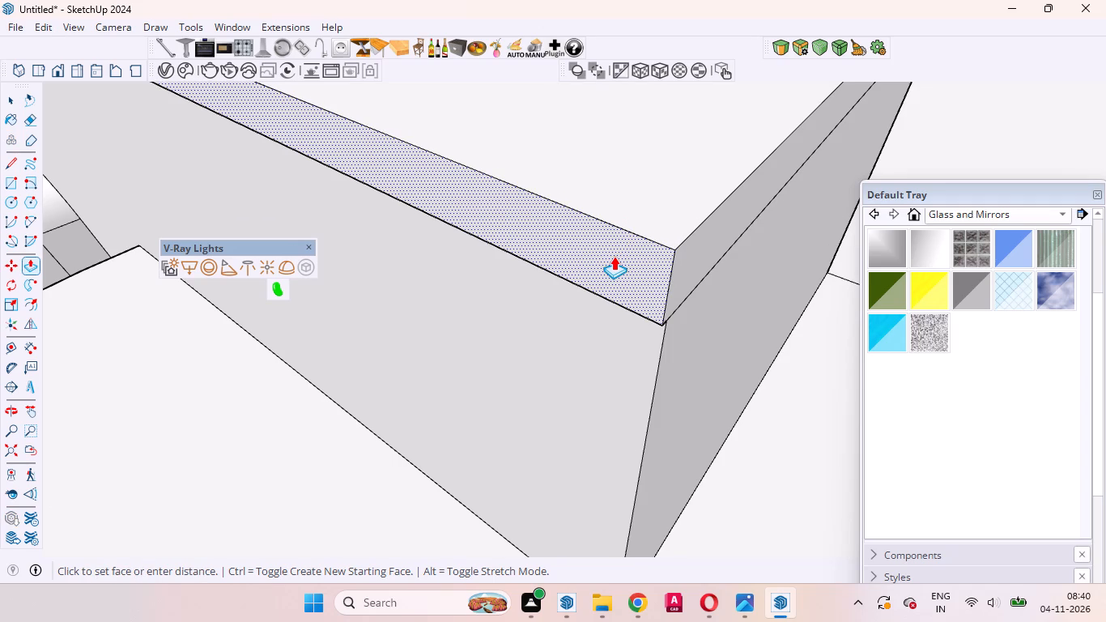
key("1")
key("Return")
scroll(659, 227, "down", 20)
scroll(659, 227, "down", 5)
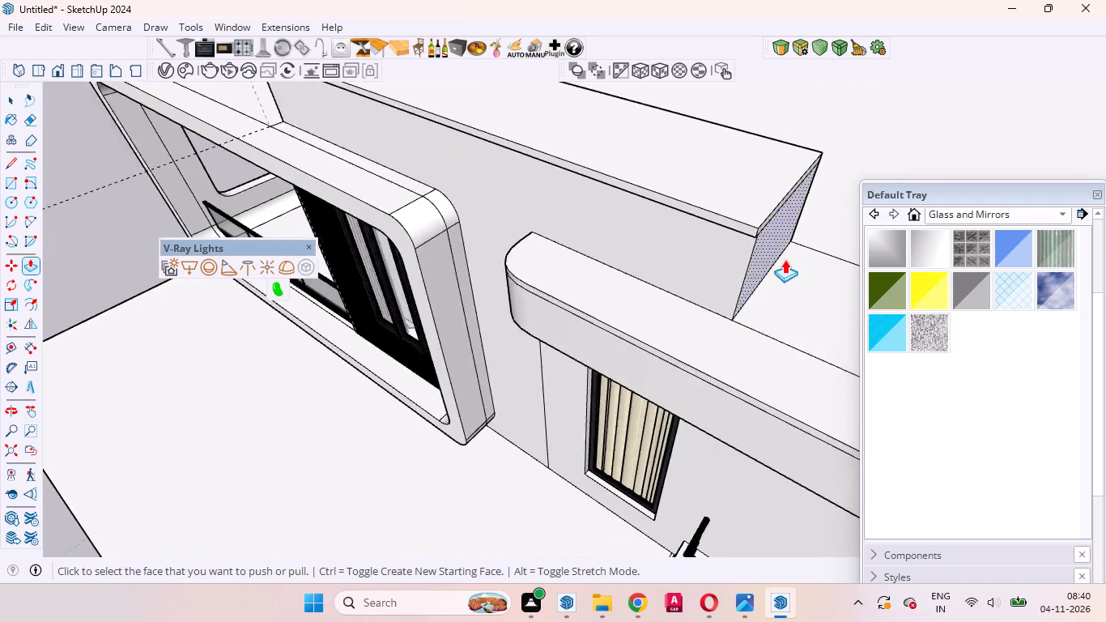
Pull the cap band's end face on the framed balcony side outward by the same 1".
scroll(684, 261, "up", 1)
middle_click_drag(684, 261, 1012, 250)
scroll(696, 202, "down", 5)
scroll(477, 184, "up", 7)
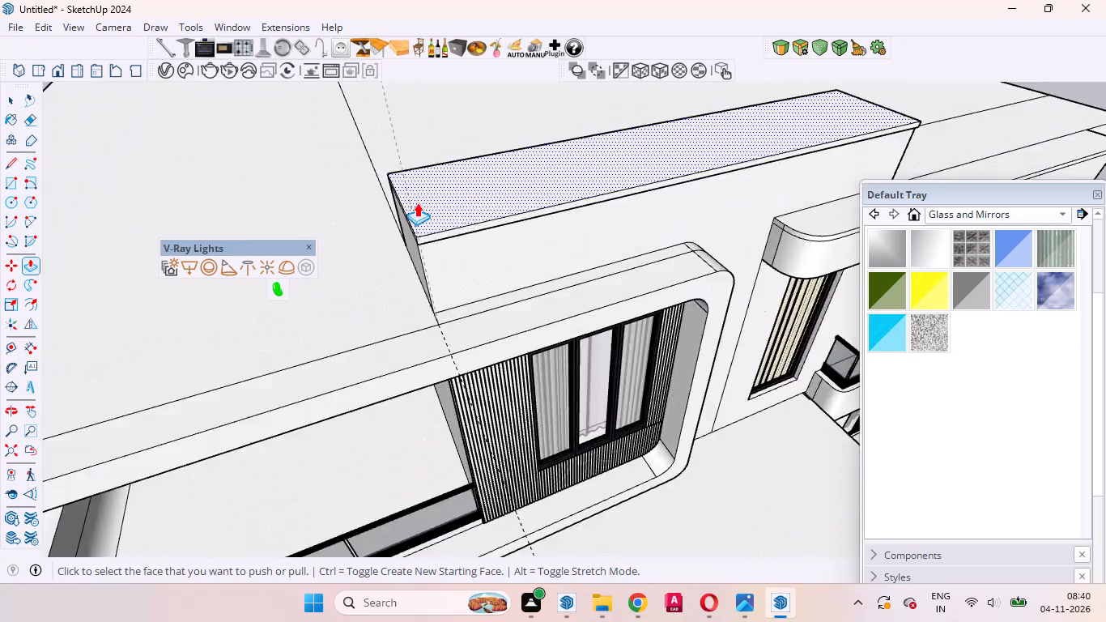
scroll(417, 202, "up", 11)
middle_click_drag(348, 272, 520, 194)
scroll(658, 122, "up", 6)
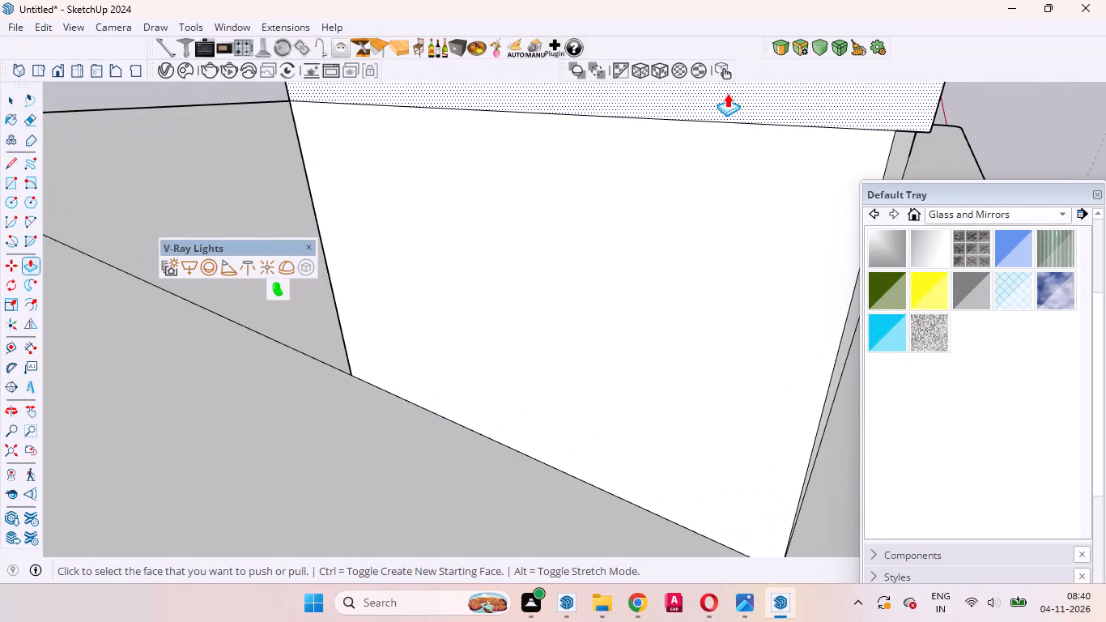
double_click(729, 93)
Pull the parapet cap band's front face outward another 1" by repeating the last distance.
middle_click_drag(707, 151, 402, 70)
scroll(398, 100, "down", 8)
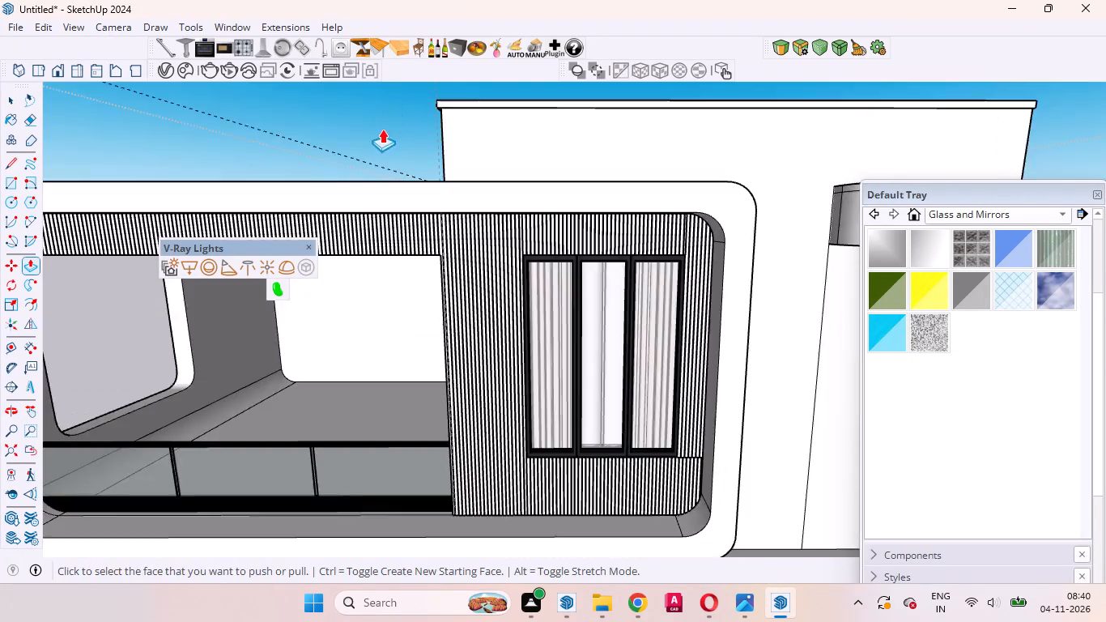
scroll(382, 129, "down", 3)
scroll(572, 122, "up", 4)
middle_click_drag(671, 130, 657, 191)
middle_click(657, 191)
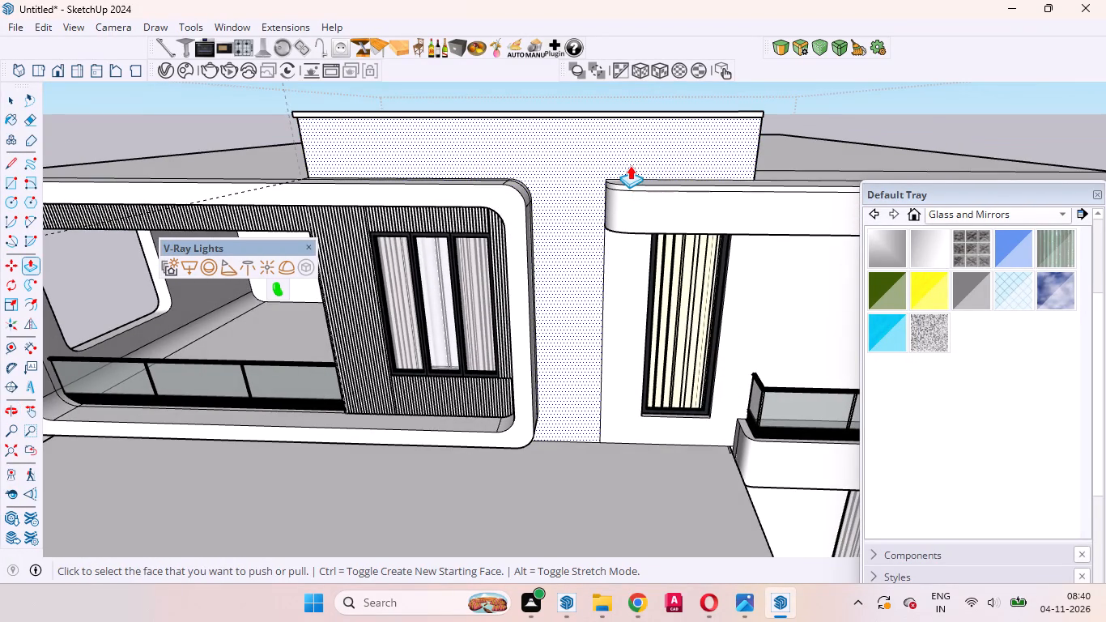
scroll(480, 146, "up", 2)
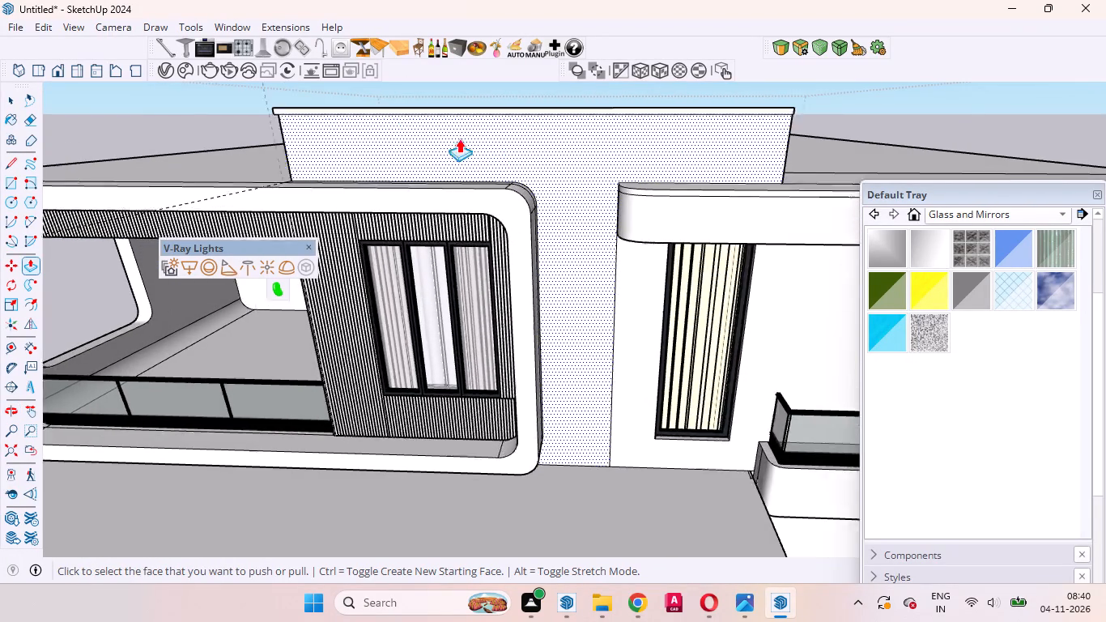
scroll(459, 138, "up", 2)
middle_click_drag(660, 107, 282, 208)
scroll(481, 220, "up", 10)
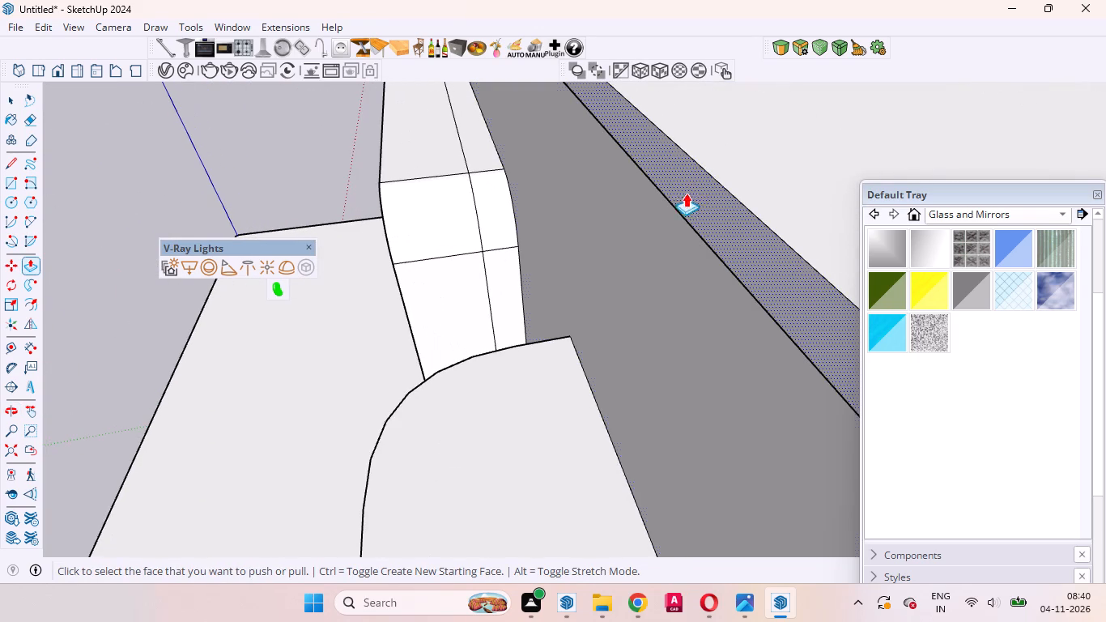
double_click(699, 184)
Pull the cap band's end face on the framed balcony side outward another 1" to match the front overhang.
scroll(609, 215, "down", 18)
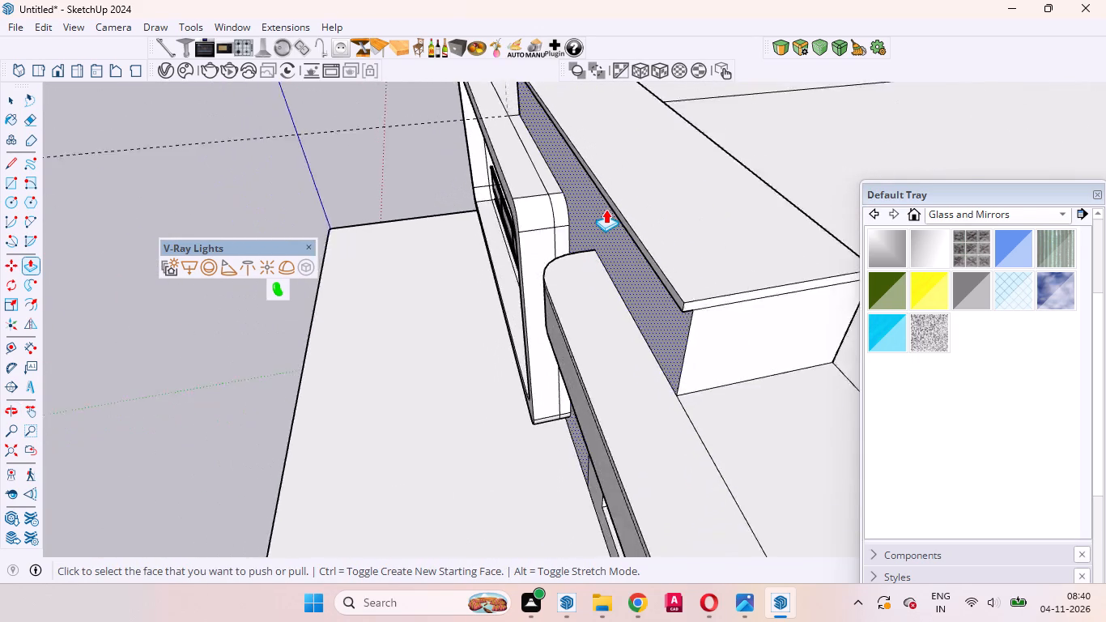
scroll(606, 209, "down", 3)
middle_click_drag(582, 240, 1038, 273)
scroll(453, 185, "up", 10)
middle_click_drag(327, 158, 393, 156)
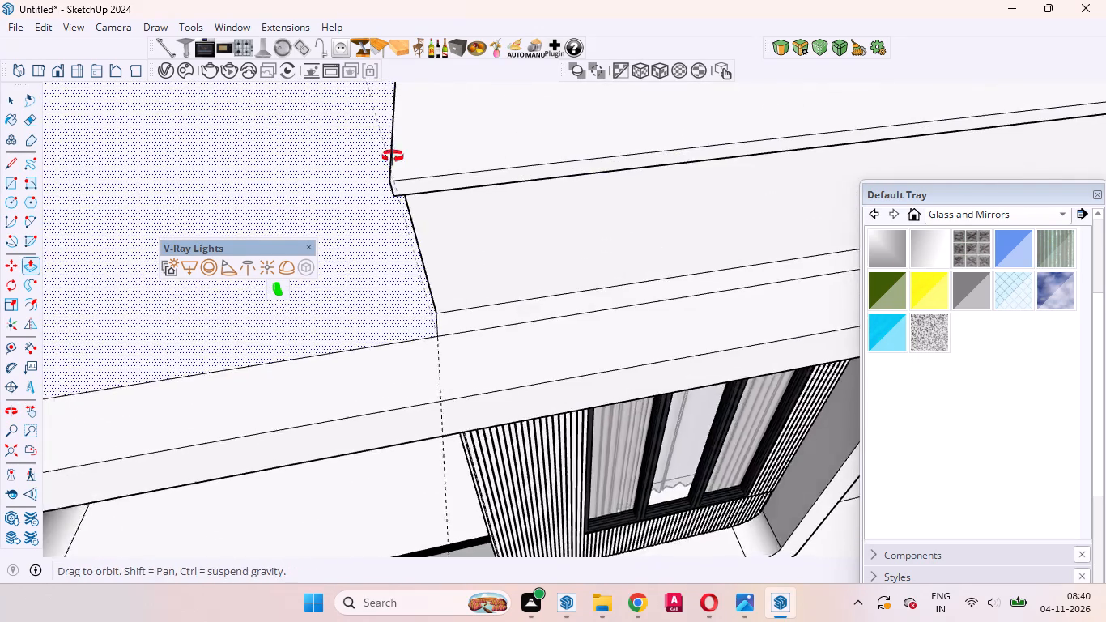
middle_click_drag(393, 156, 568, 112)
scroll(515, 279, "down", 6)
scroll(607, 155, "up", 10)
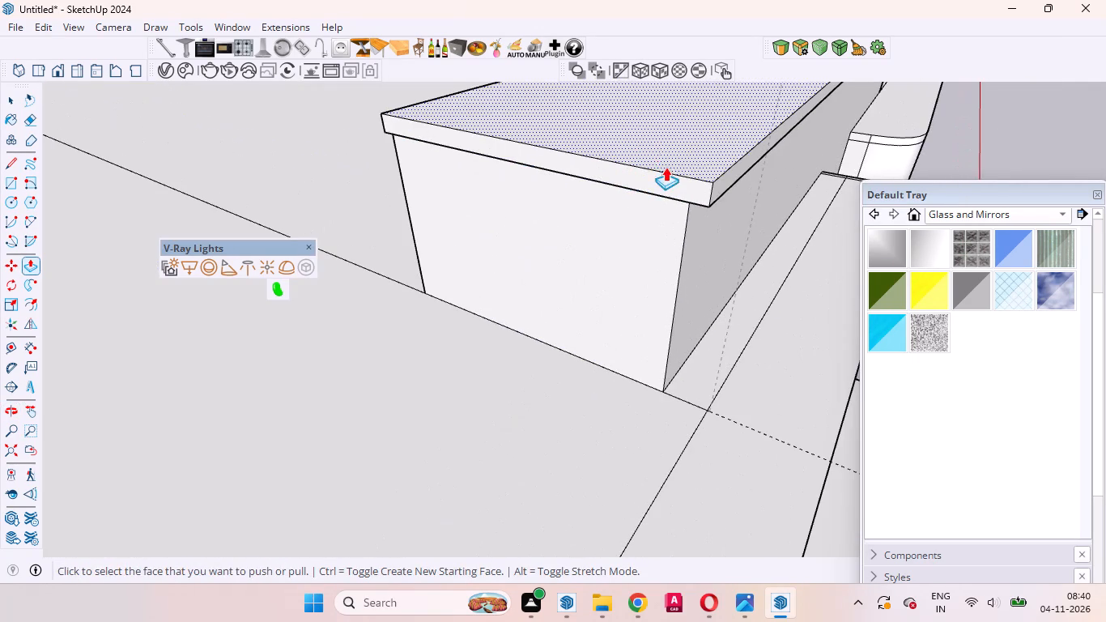
double_click(666, 175)
Erase the short leftover edge on the underside of the cap band's overhang at the framed balcony side corner.
middle_click_drag(663, 186, 389, 88)
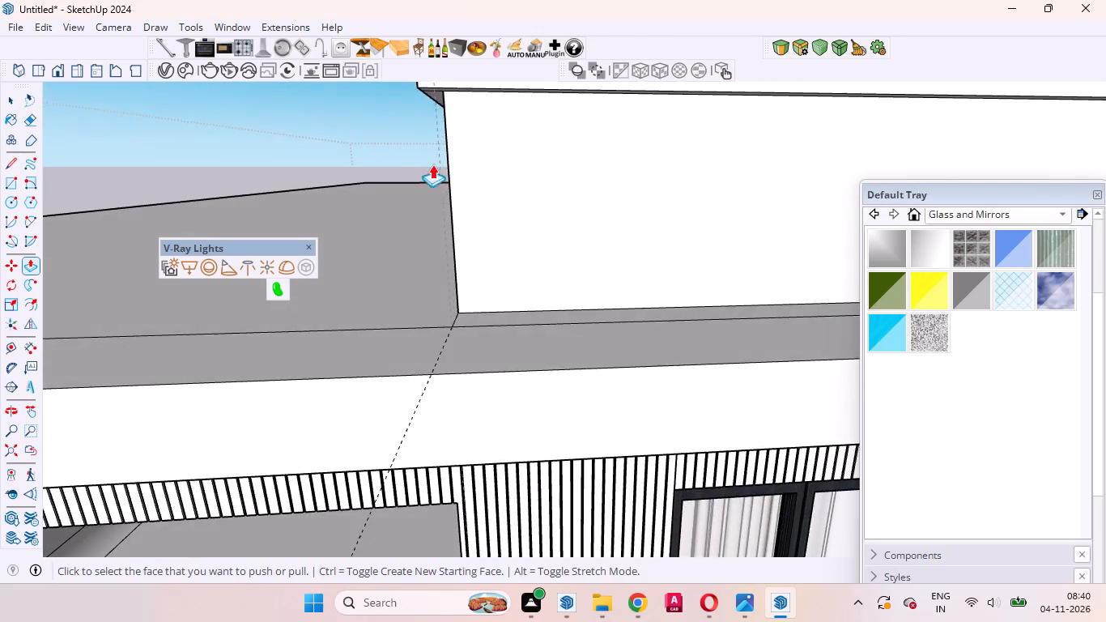
scroll(443, 199, "down", 5)
middle_click_drag(457, 183, 425, 59)
scroll(452, 118, "up", 7)
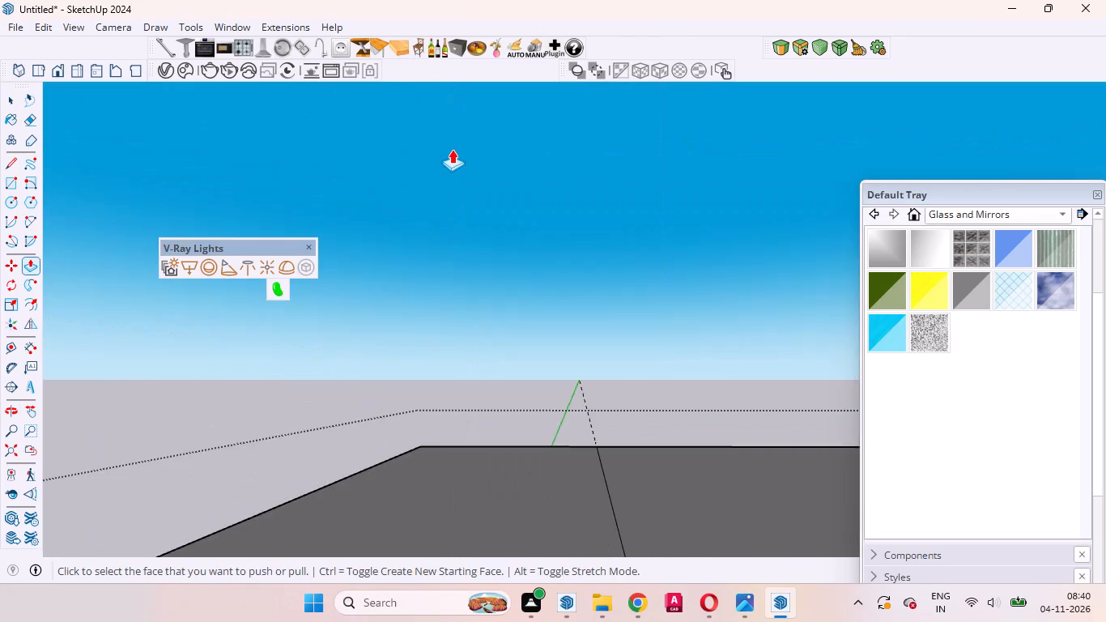
scroll(451, 149, "down", 5)
scroll(467, 183, "up", 2)
scroll(468, 185, "down", 5)
middle_click_drag(528, 230, 528, 287)
scroll(524, 283, "up", 1)
scroll(488, 260, "down", 4)
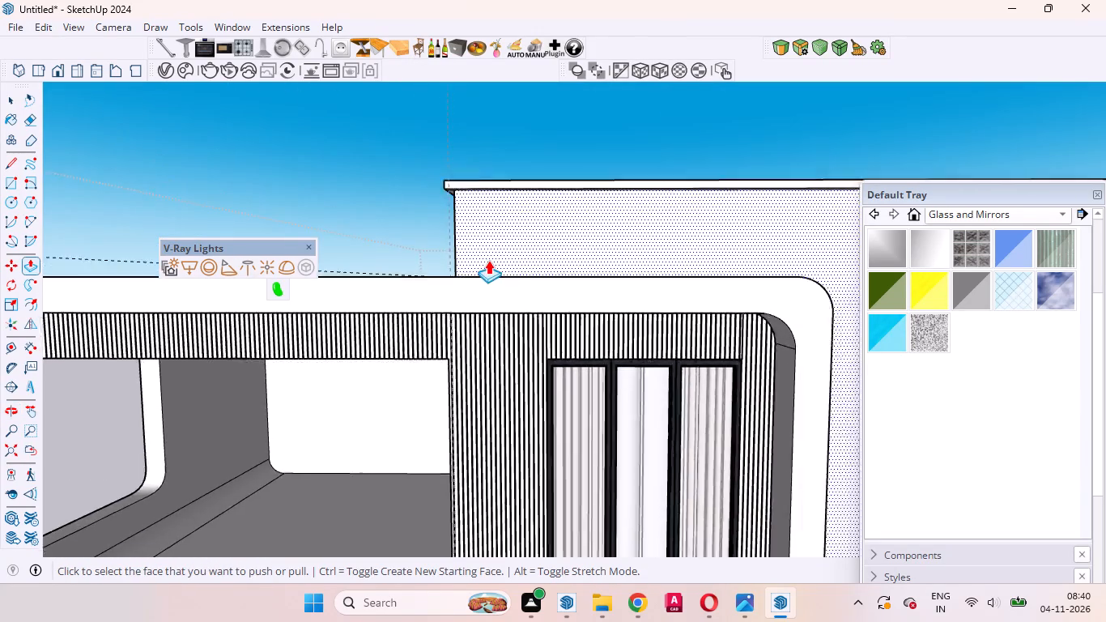
scroll(488, 260, "down", 1)
scroll(475, 216, "up", 10)
key("space")
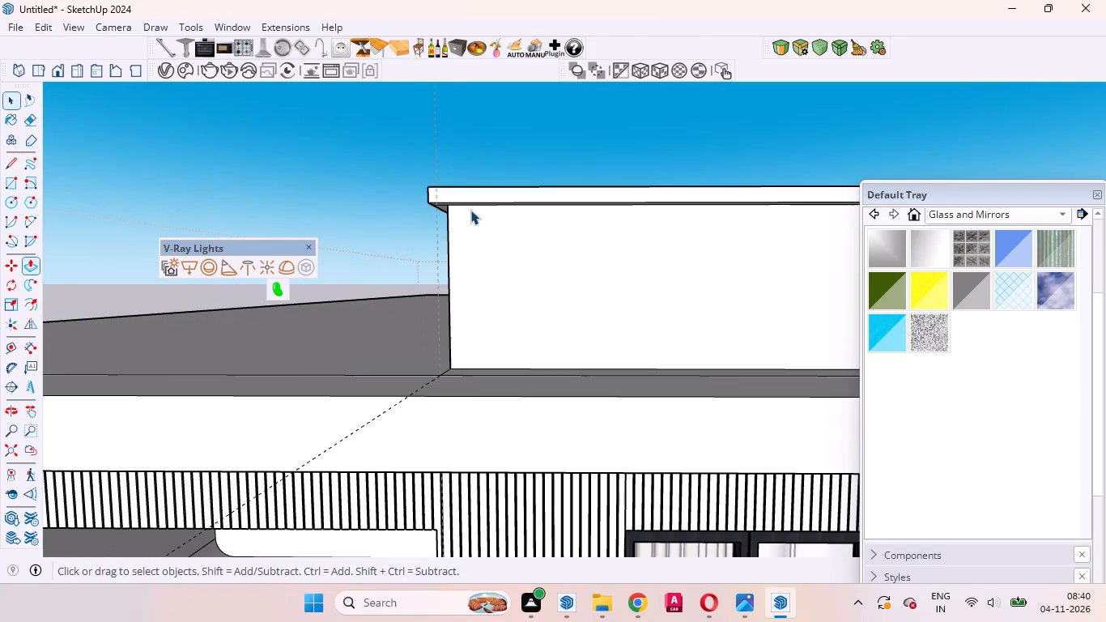
scroll(467, 236, "up", 3)
scroll(467, 236, "down", 1)
scroll(467, 236, "up", 6)
scroll(411, 186, "down", 1)
scroll(411, 186, "up", 6)
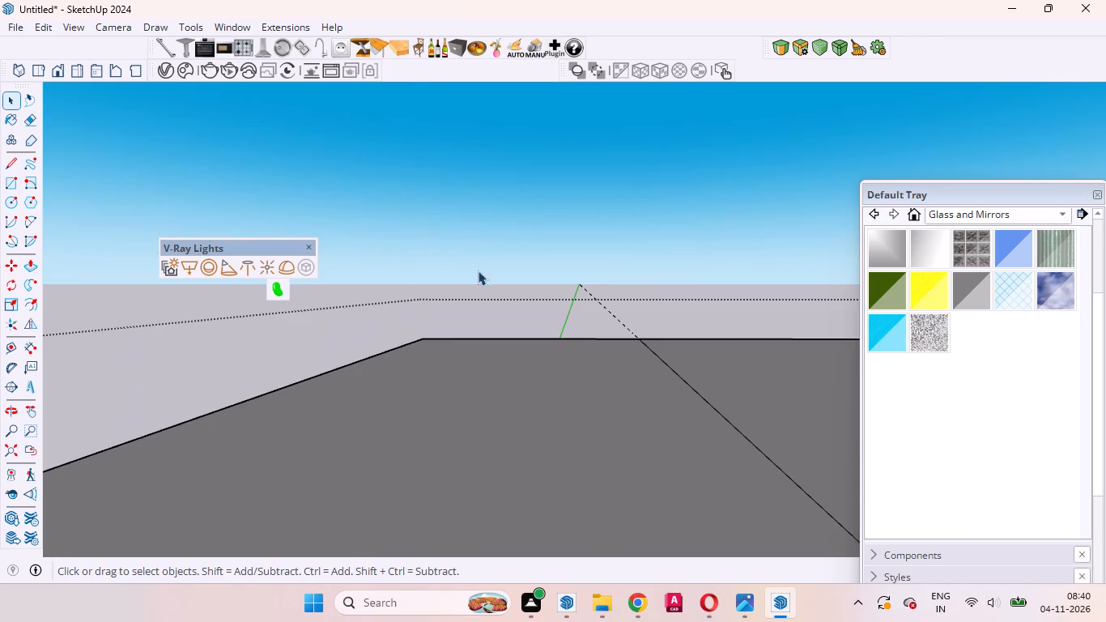
scroll(419, 242, "down", 6)
middle_click_drag(504, 308, 552, 150)
scroll(416, 220, "up", 9)
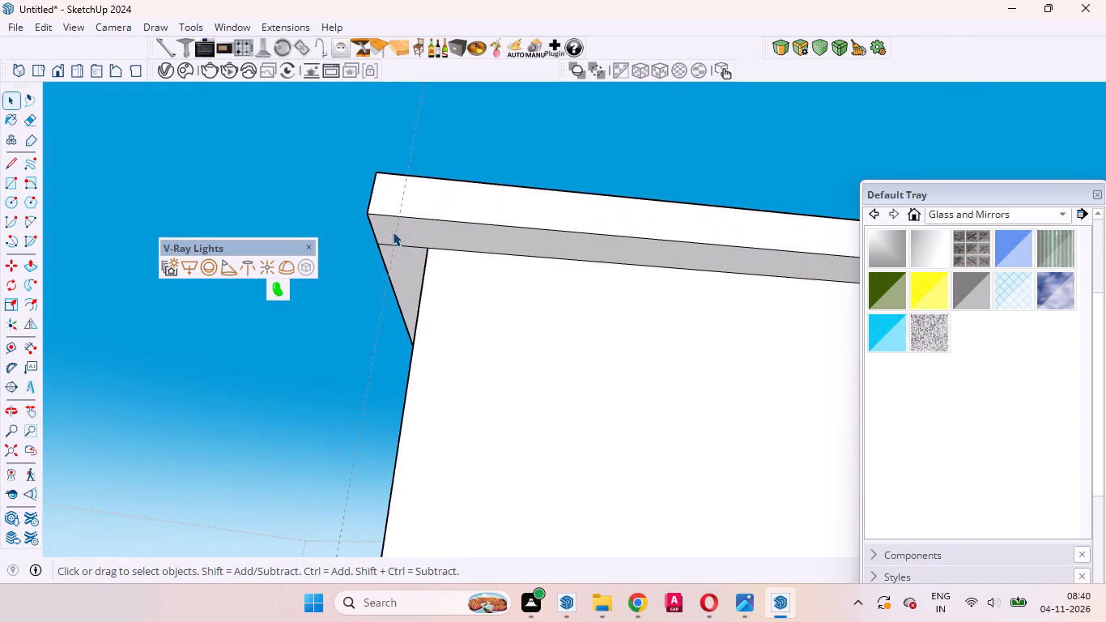
left_click(396, 244)
right_click(398, 245)
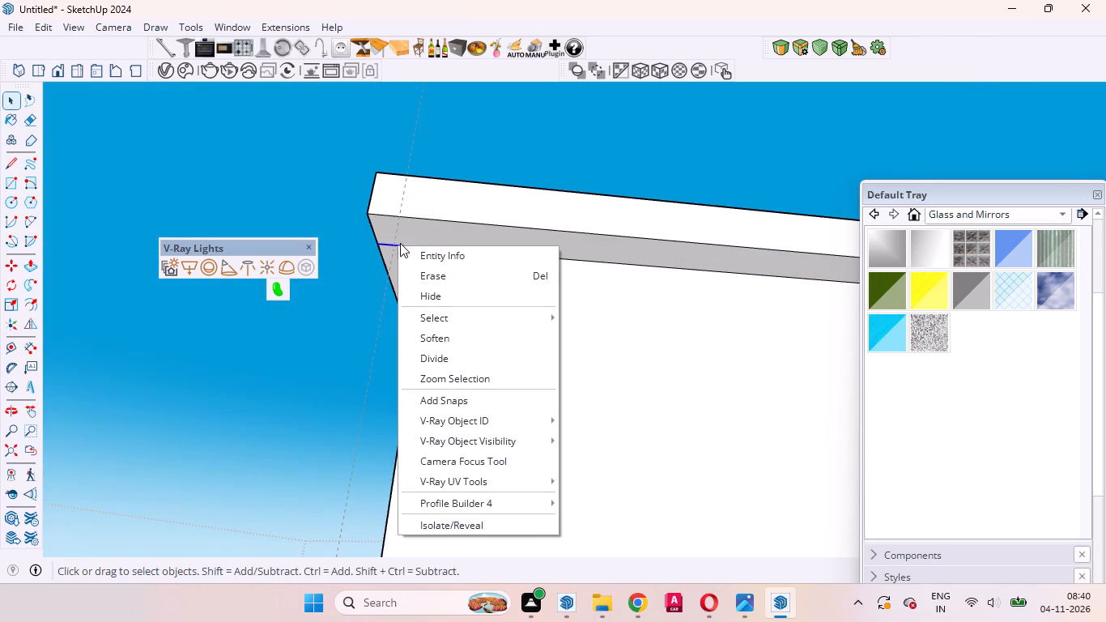
left_click(418, 269)
Round the cap band's vertical front corner edge on the framed balcony side with a small-radius bevel set freehand.
middle_click_drag(375, 228, 455, 319)
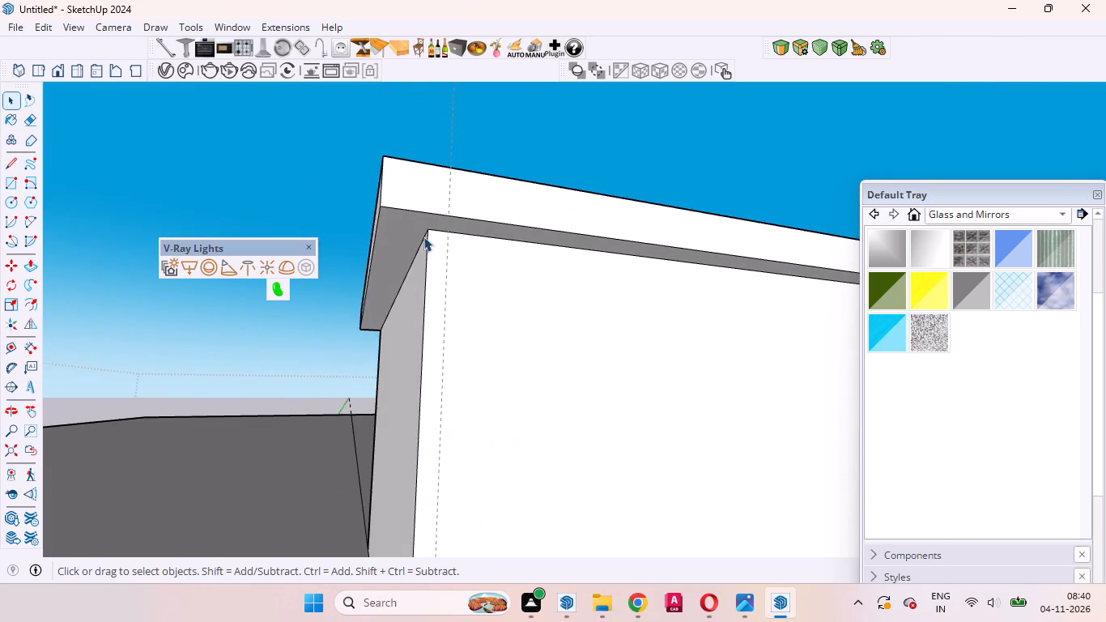
scroll(418, 230, "up", 5)
middle_click_drag(390, 182, 488, 262)
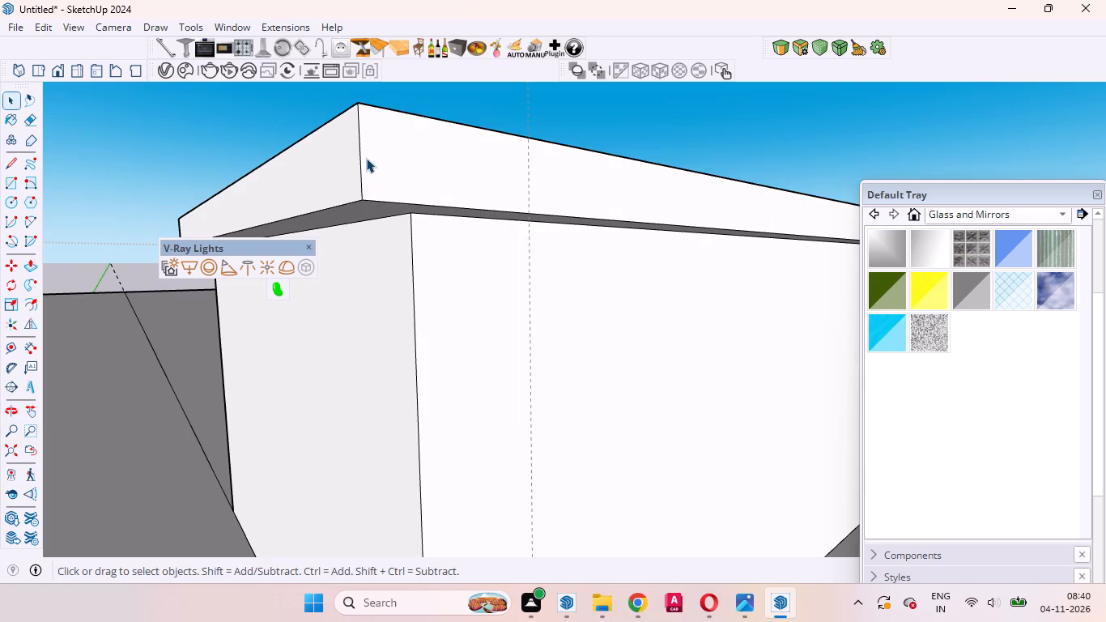
left_click(360, 153)
scroll(373, 249, "down", 16)
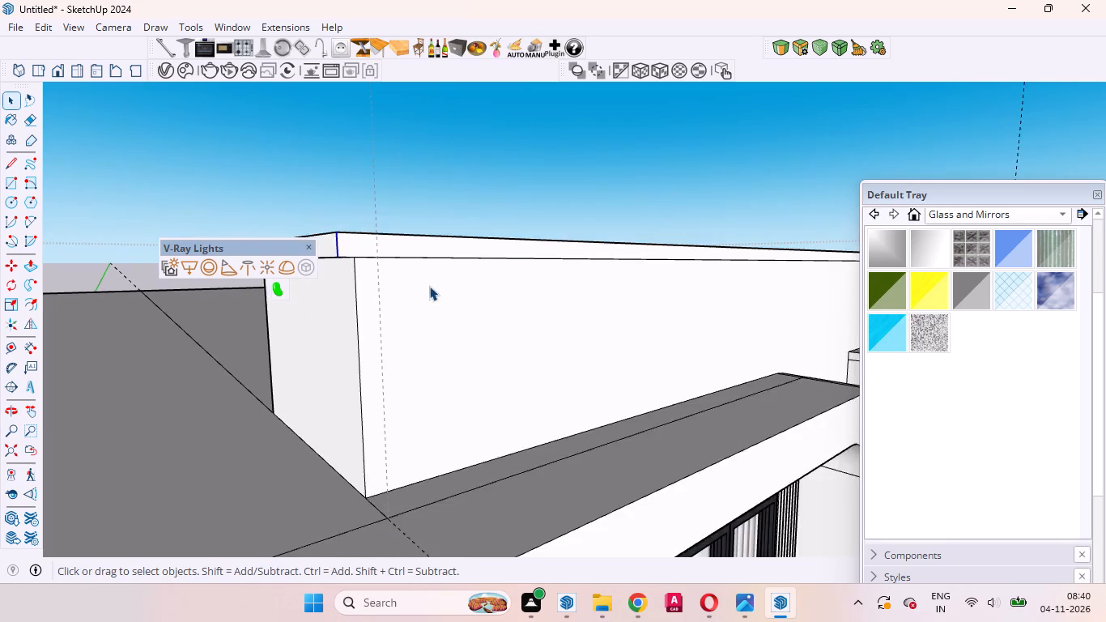
scroll(439, 291, "down", 3)
scroll(436, 296, "up", 1)
scroll(435, 296, "down", 3)
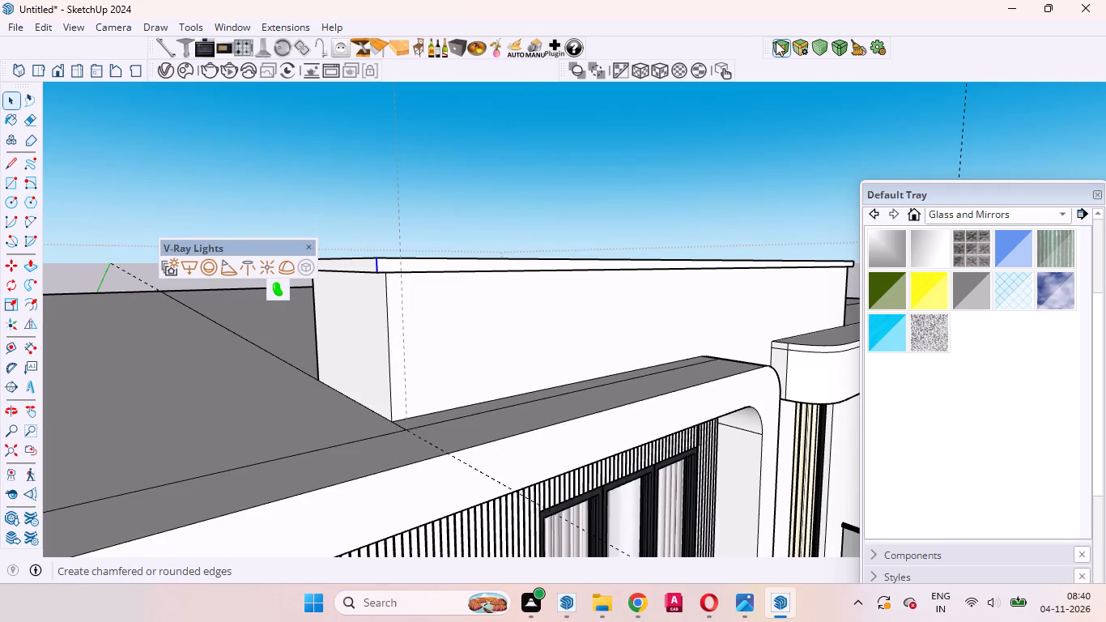
left_click(776, 41)
scroll(410, 246, "up", 5)
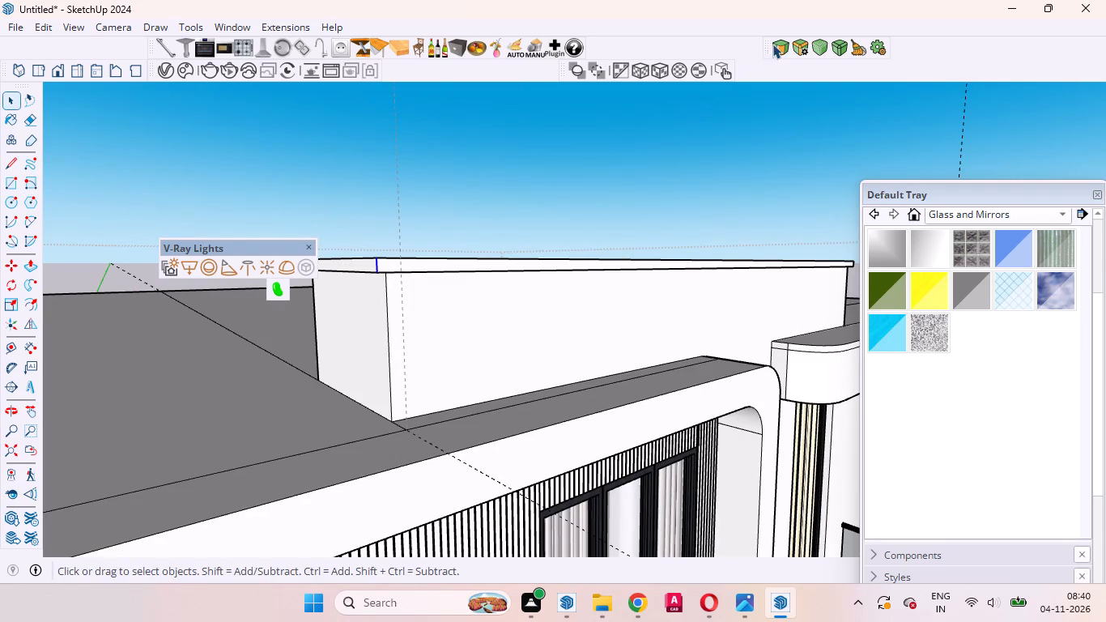
left_click(773, 43)
scroll(368, 260, "up", 17)
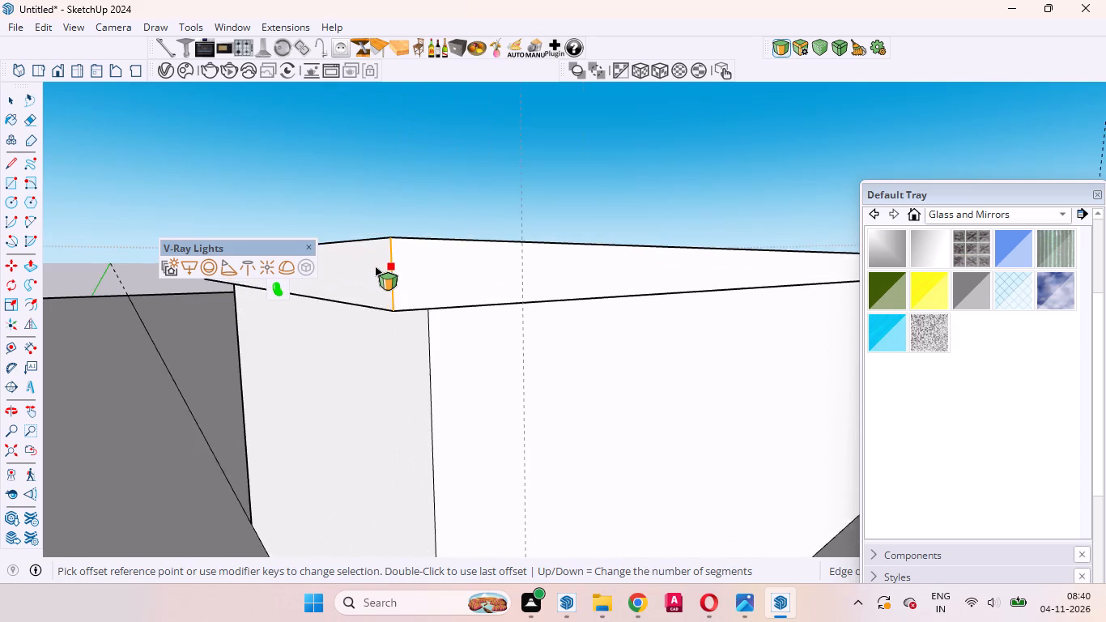
scroll(375, 266, "up", 2)
left_click(398, 269)
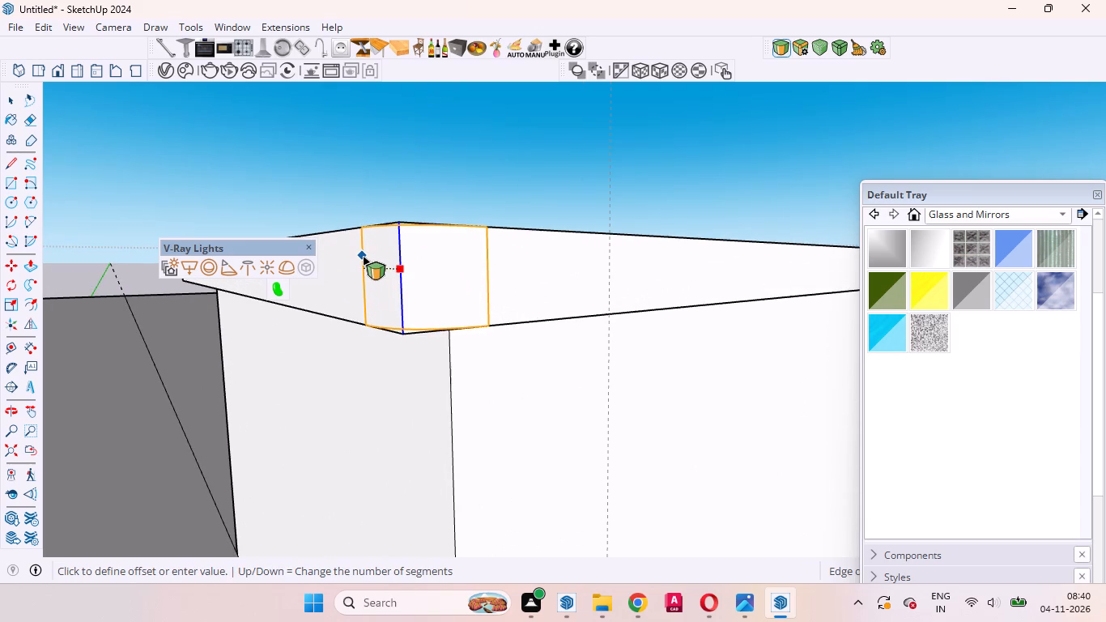
left_click(363, 256)
middle_click_drag(505, 255, 221, 404)
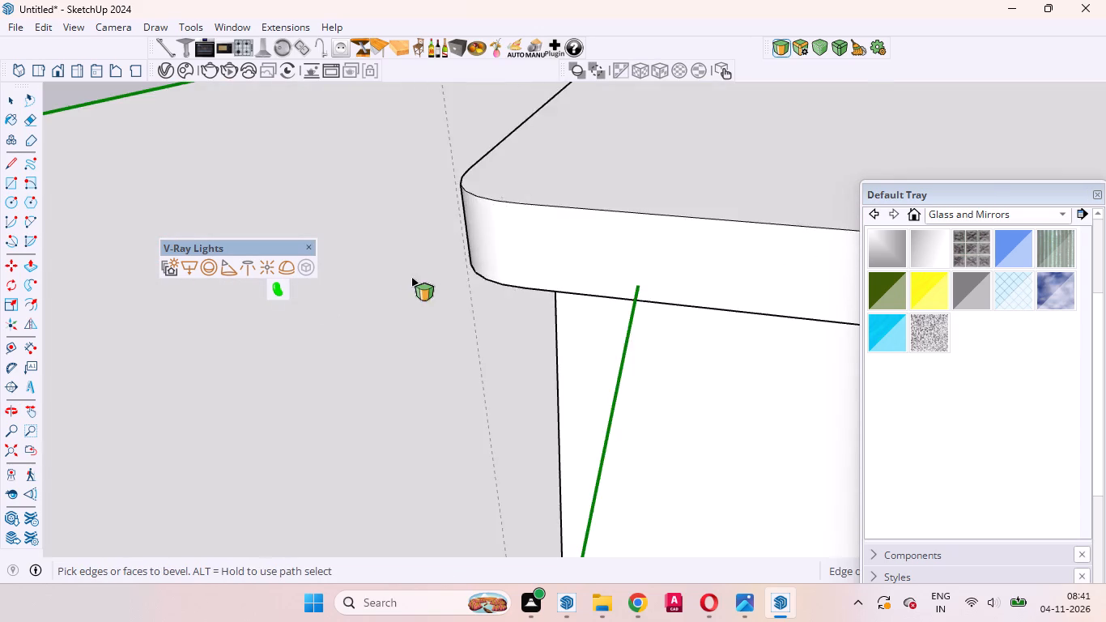
scroll(409, 277, "down", 20)
scroll(409, 277, "down", 3)
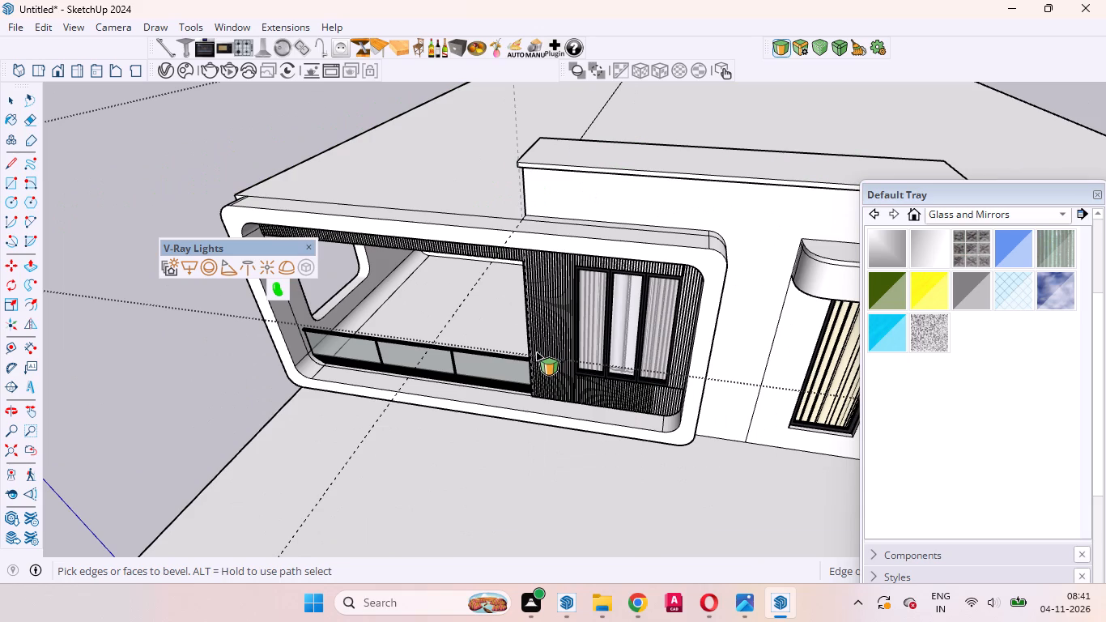
key("space")
Examine the parapet block and its cap against the whole house, from the front and from above.
scroll(543, 296, "down", 6)
middle_click_drag(557, 377, 592, 216)
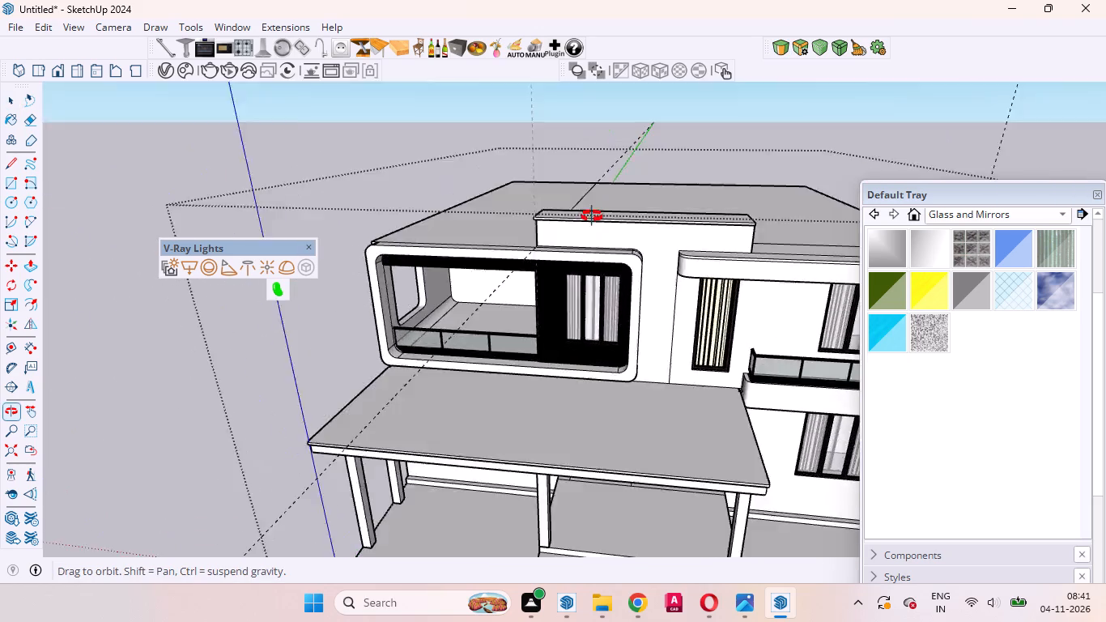
middle_click_drag(592, 216, 598, 174)
scroll(696, 164, "up", 4)
middle_click_drag(756, 249, 843, 233)
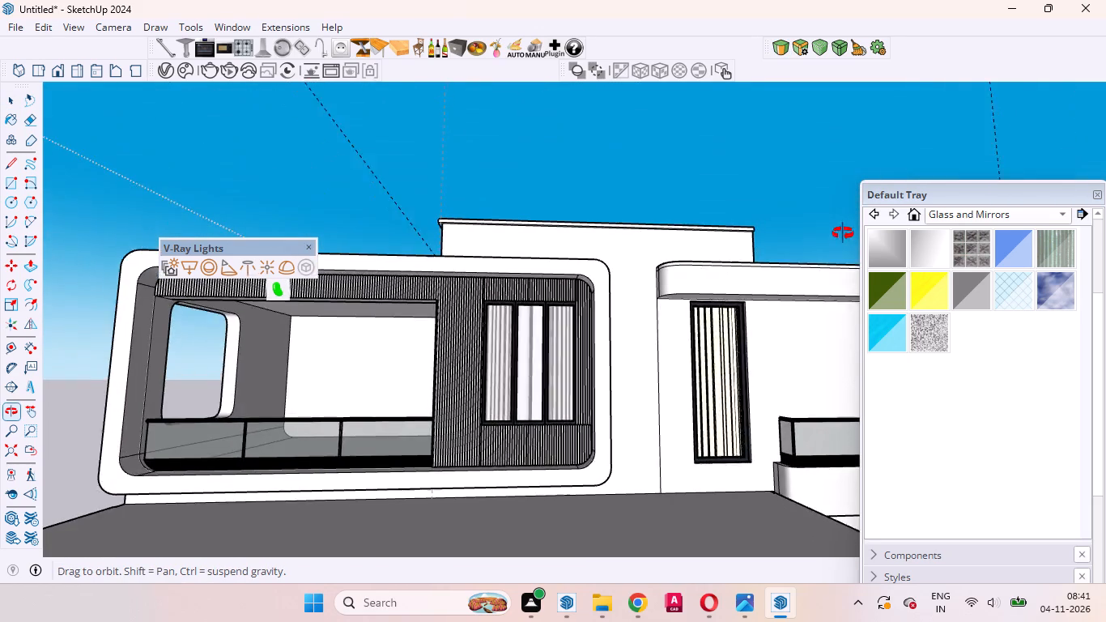
middle_click_drag(843, 233, 846, 233)
scroll(511, 226, "up", 9)
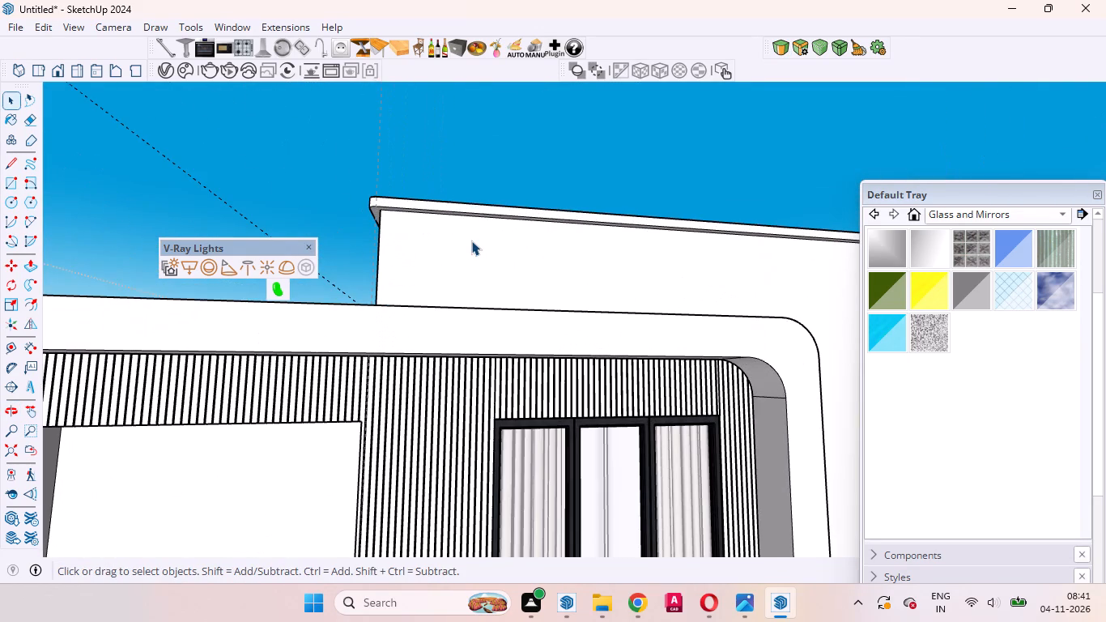
scroll(406, 273, "down", 3)
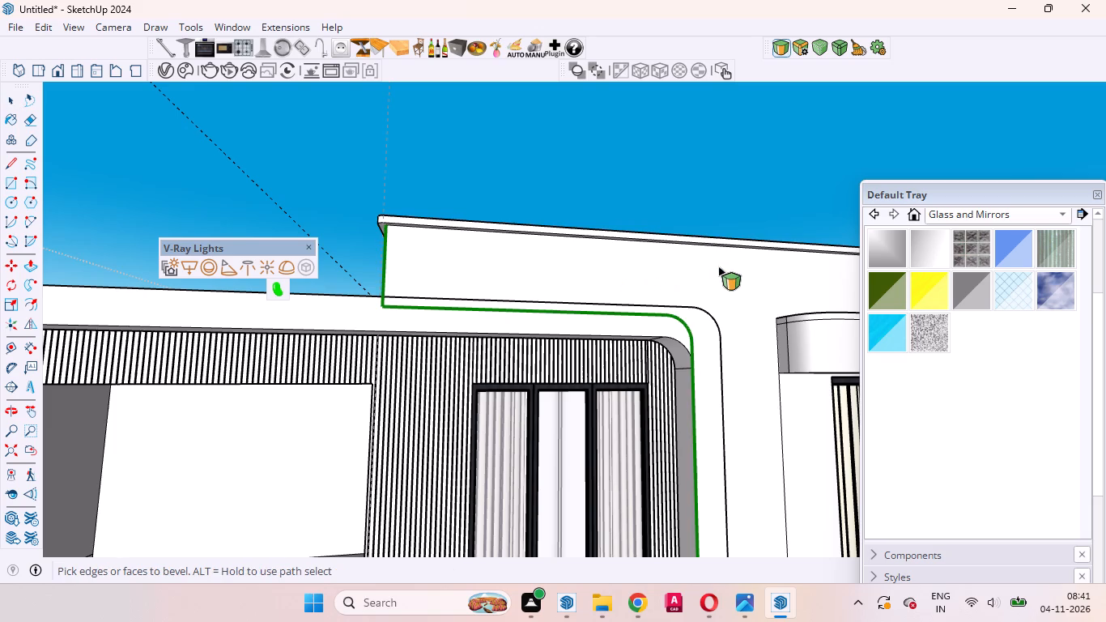
scroll(619, 285, "down", 4)
middle_click_drag(780, 306, 697, 305)
scroll(681, 323, "down", 4)
key("space")
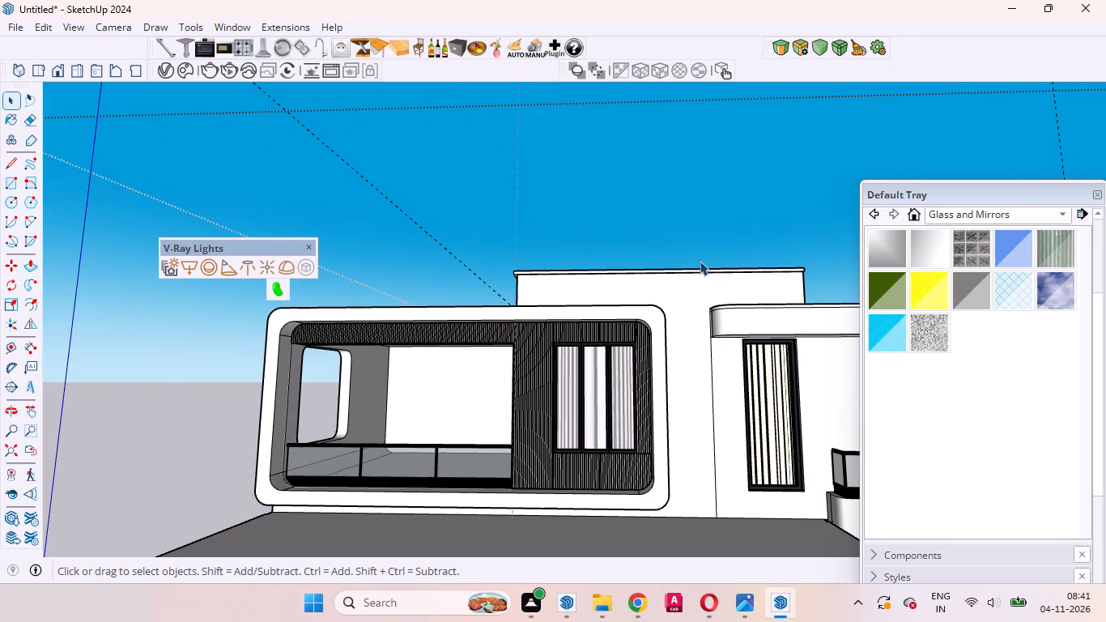
scroll(638, 242, "down", 3)
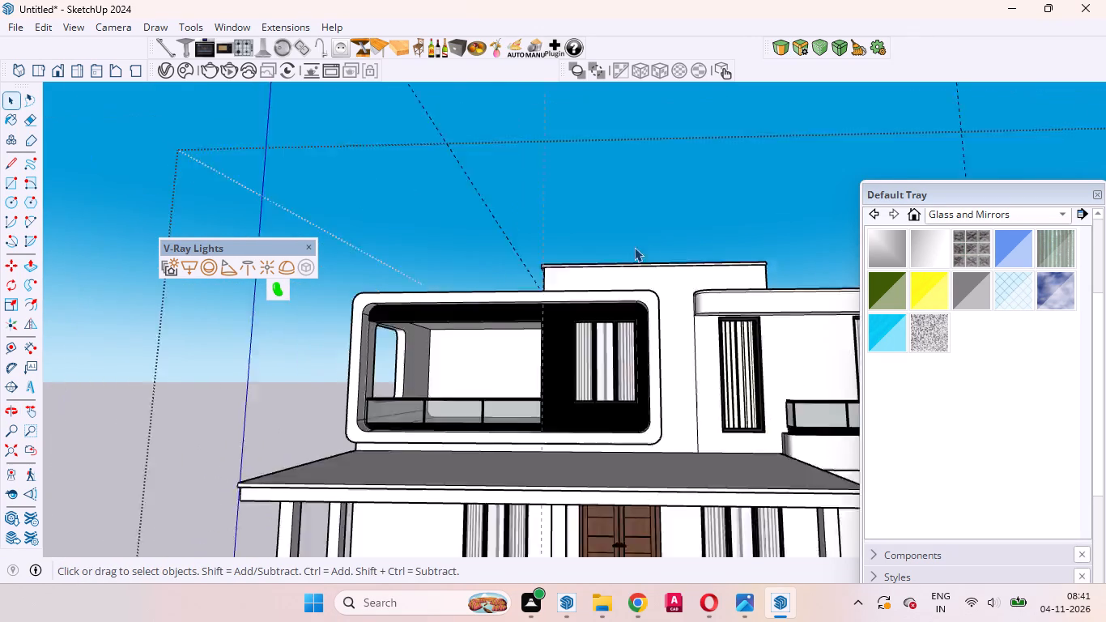
scroll(634, 247, "down", 2)
middle_click_drag(761, 258, 758, 341)
scroll(637, 305, "down", 4)
middle_click_drag(823, 311, 777, 282)
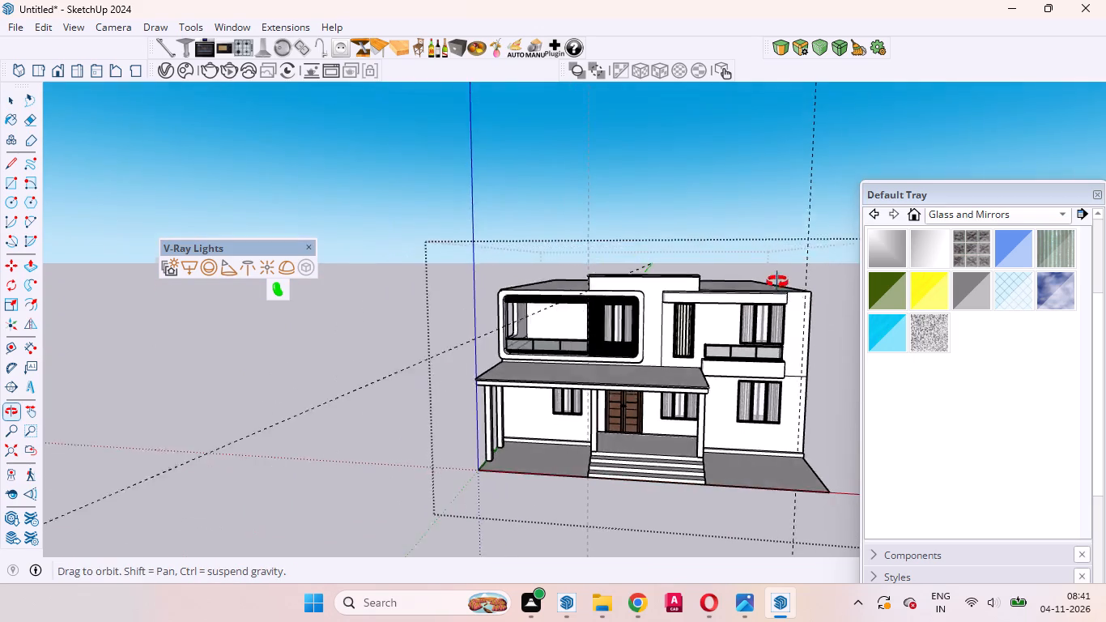
middle_click_drag(777, 282, 691, 327)
scroll(686, 300, "up", 9)
middle_click_drag(669, 300, 781, 214)
middle_click(781, 214)
scroll(542, 356, "down", 5)
middle_click_drag(576, 354, 629, 329)
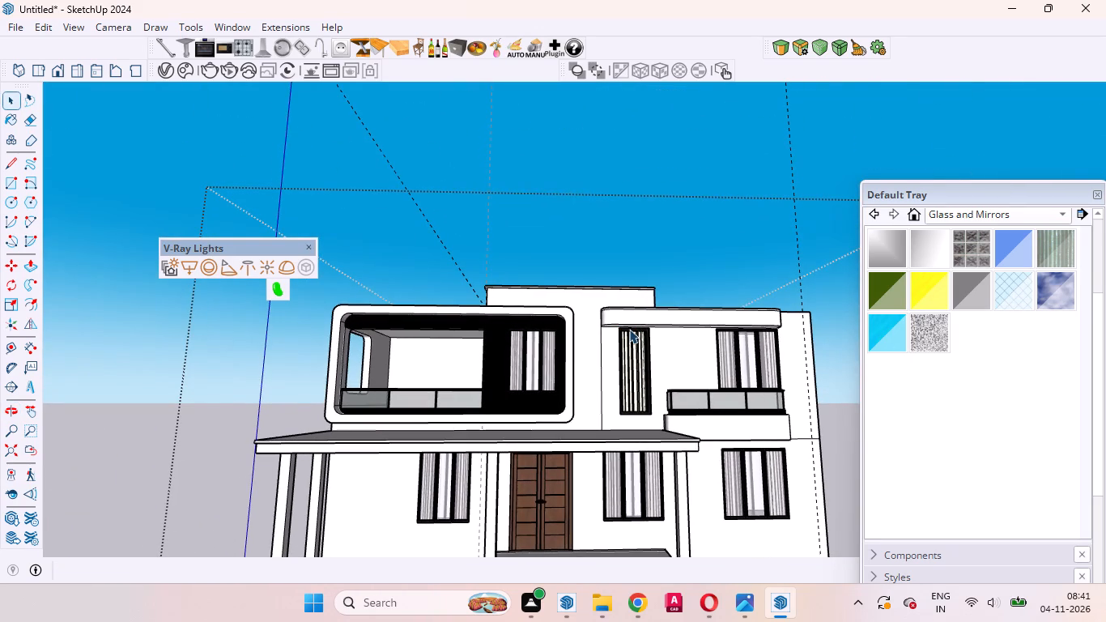
scroll(590, 301, "up", 5)
middle_click_drag(513, 309, 254, 520)
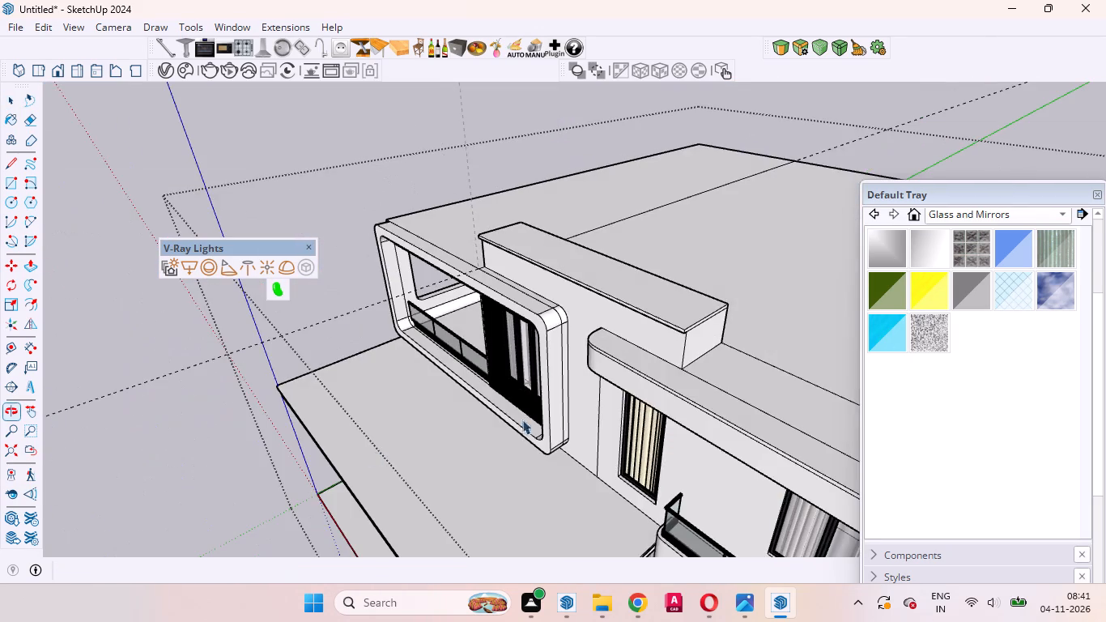
scroll(613, 353, "down", 9)
middle_click_drag(742, 388, 716, 468)
scroll(713, 467, "up", 1)
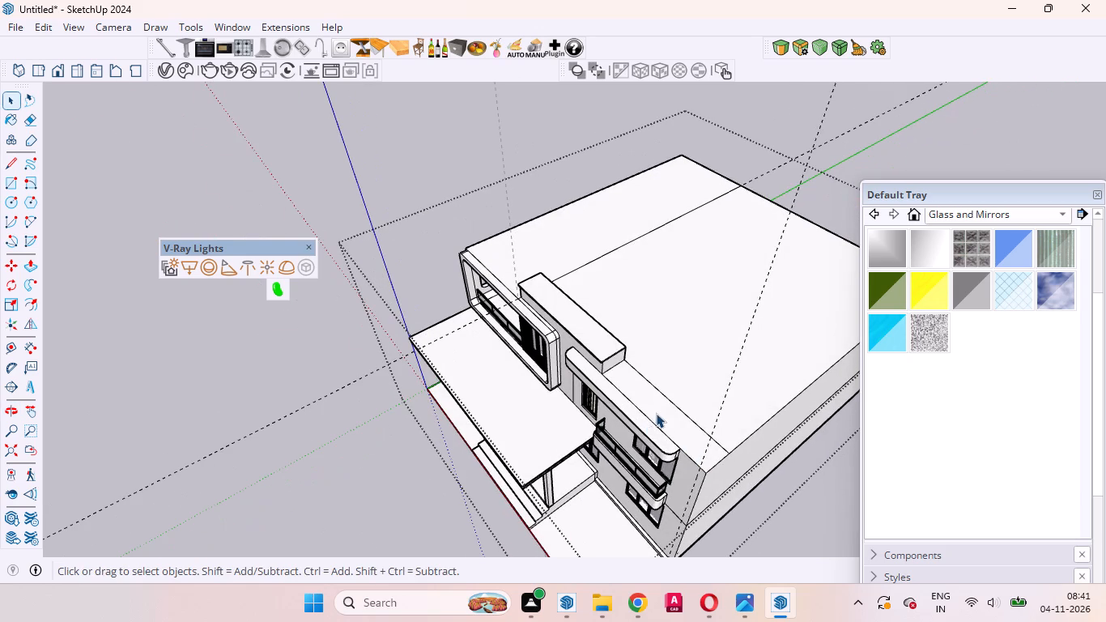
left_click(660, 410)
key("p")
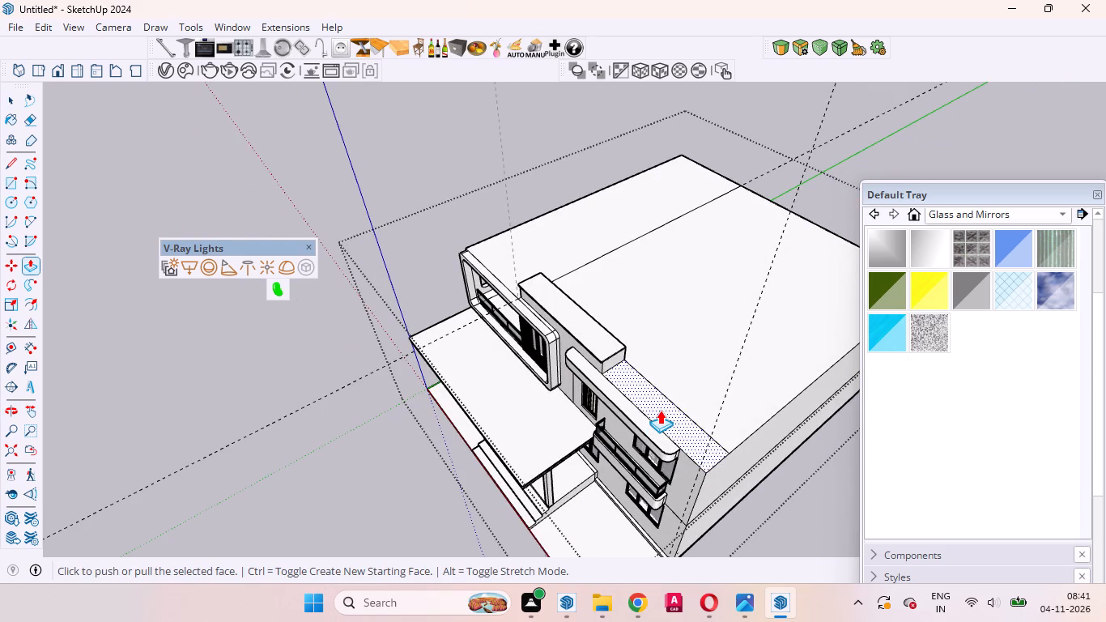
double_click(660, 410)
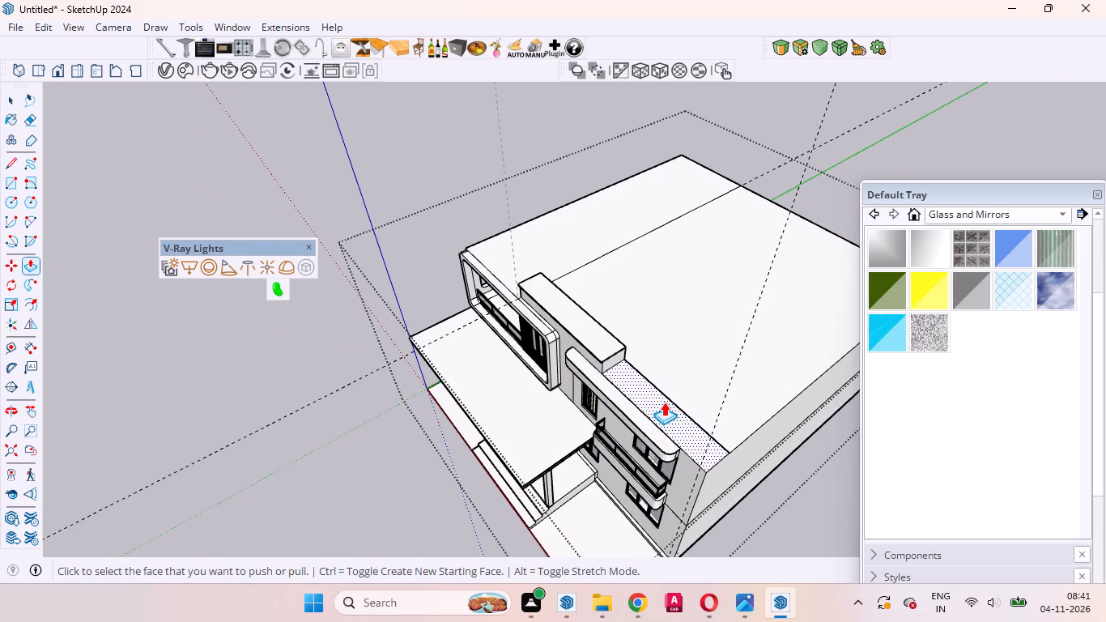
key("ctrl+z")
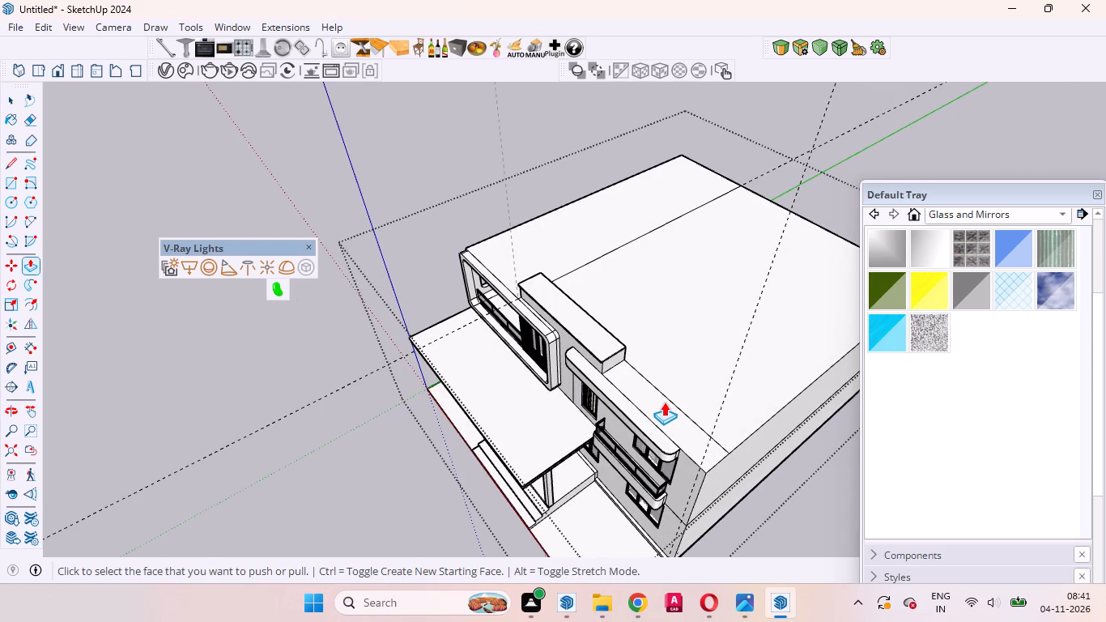
Pull the front roof strip above the small glass balcony side up level with the adjoining parapet block's top.
left_click(654, 397)
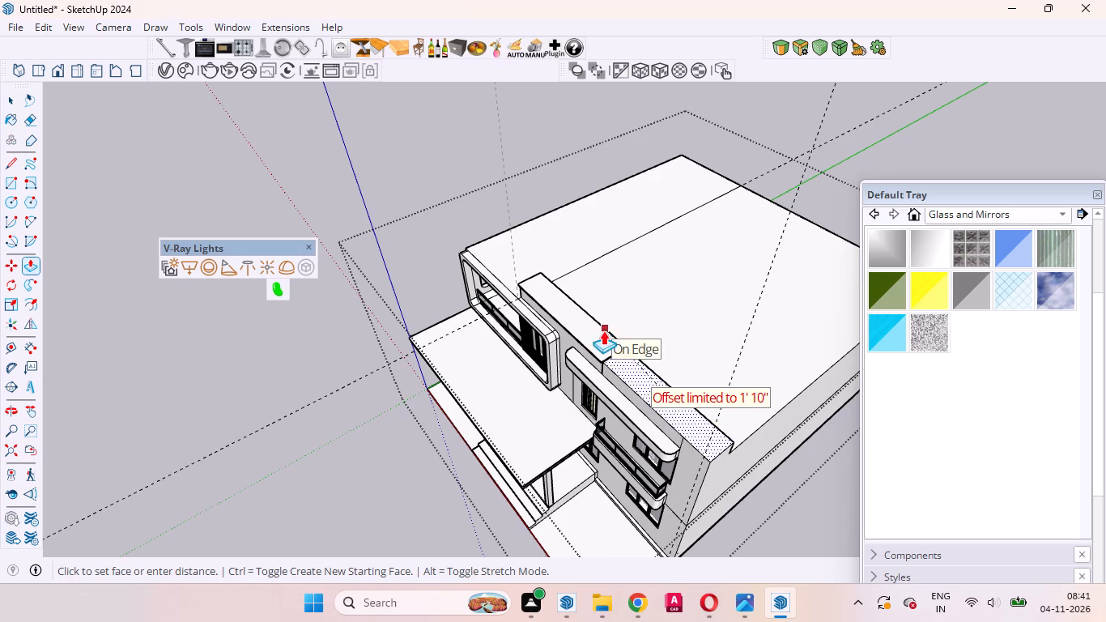
left_click(591, 334)
Pull the top of the parapet strip on the small balcony side up a further 12".
scroll(640, 393, "up", 3)
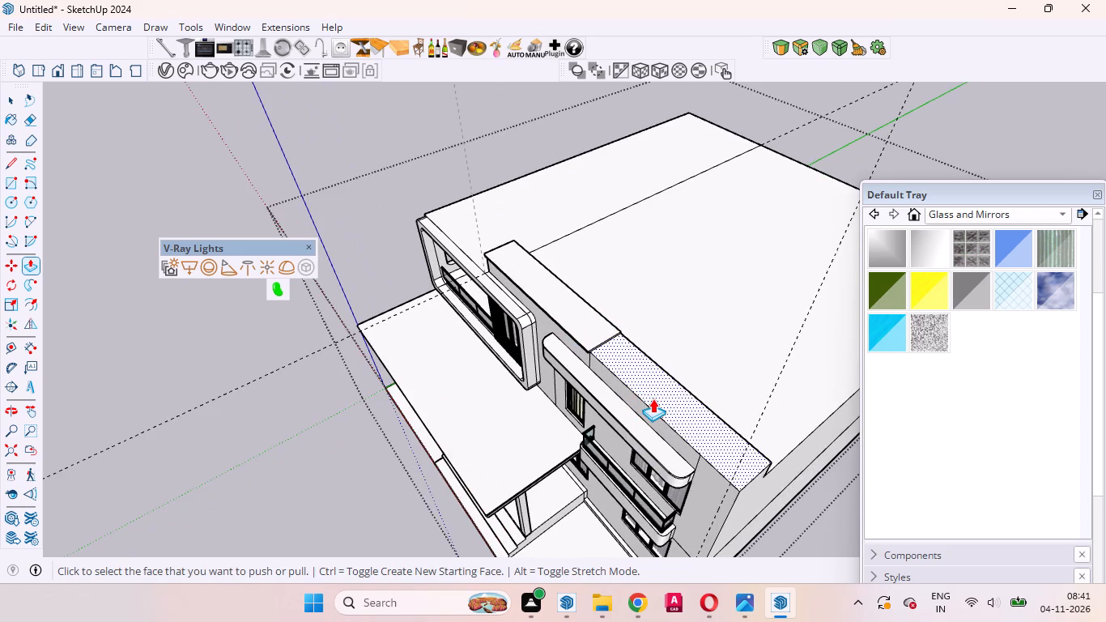
scroll(653, 399, "up", 5)
left_click(656, 389)
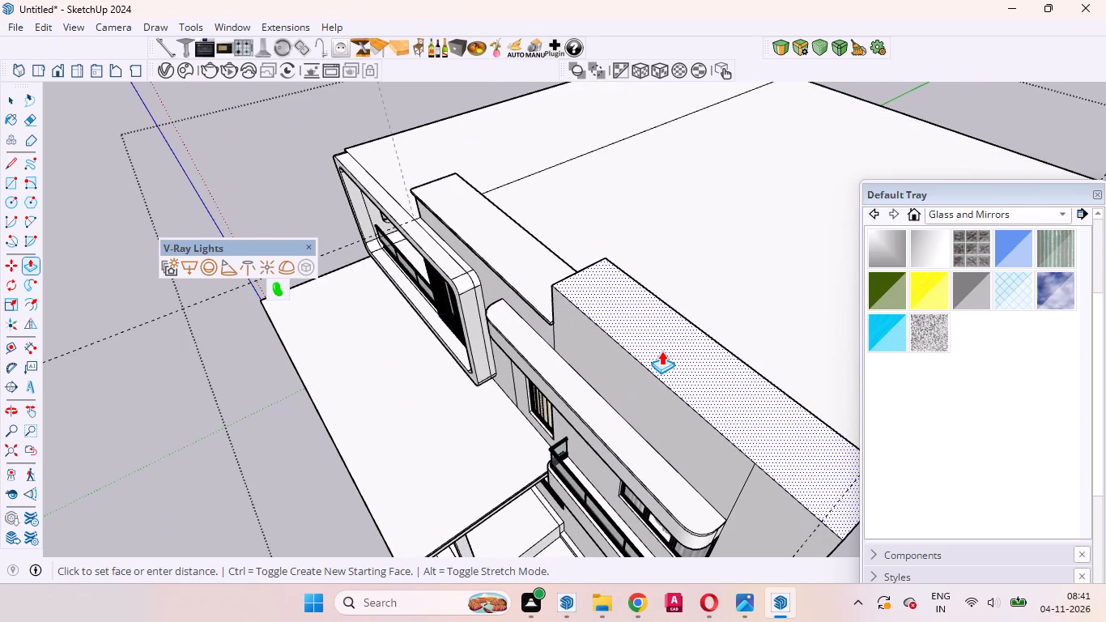
type("12")
key("Return")
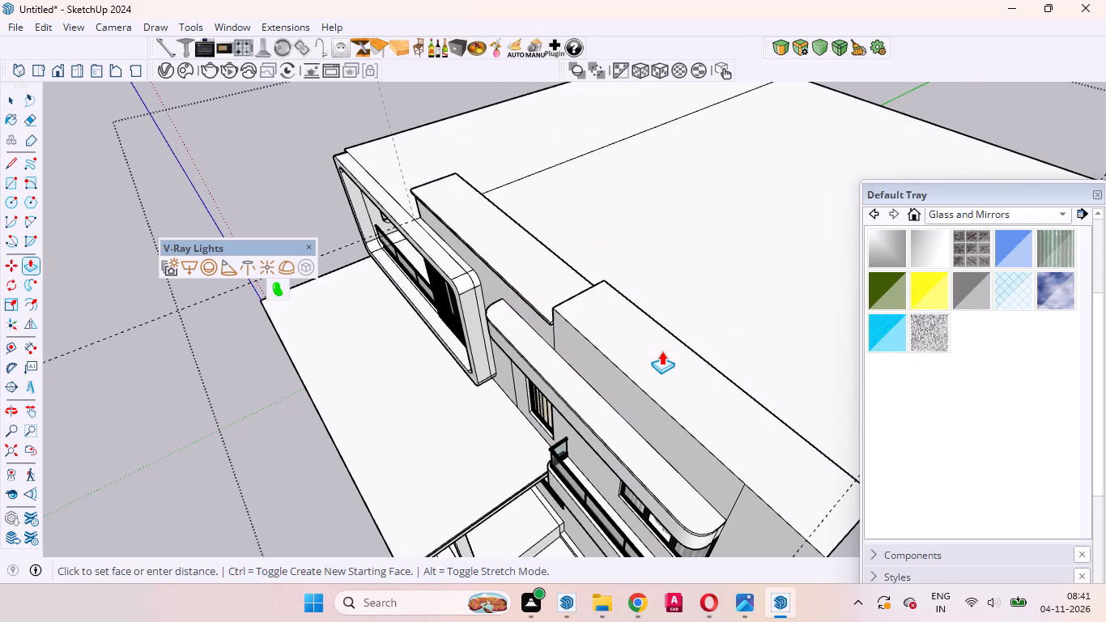
key("space")
Raise the top of the parapet strip on the small balcony side by the same 12" once more.
scroll(661, 351, "down", 5)
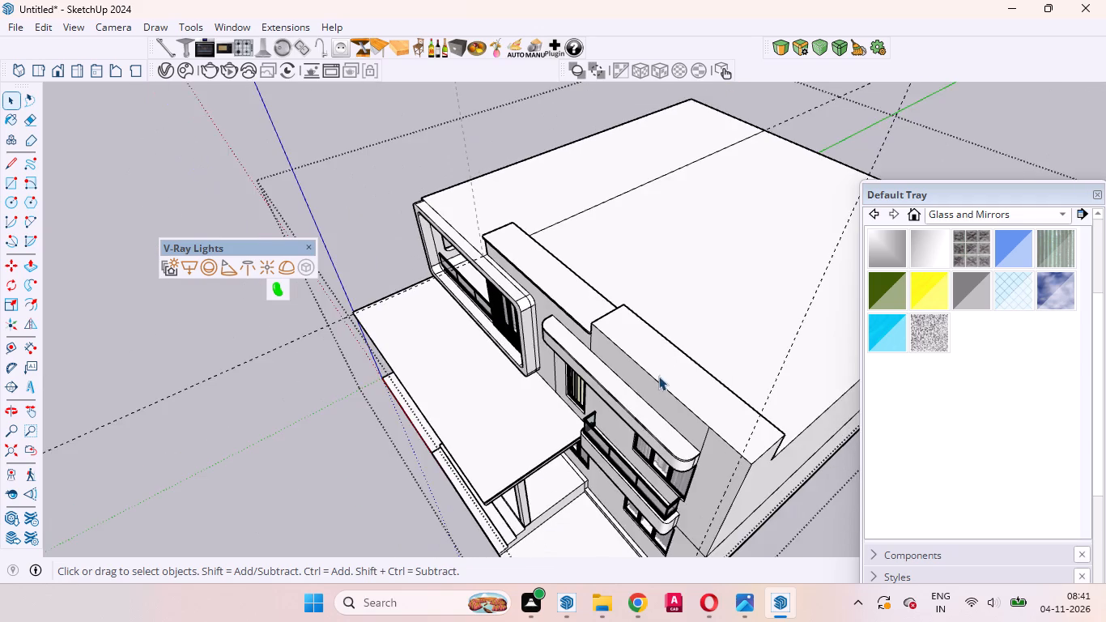
middle_click_drag(660, 376, 881, 220)
scroll(795, 232, "up", 4)
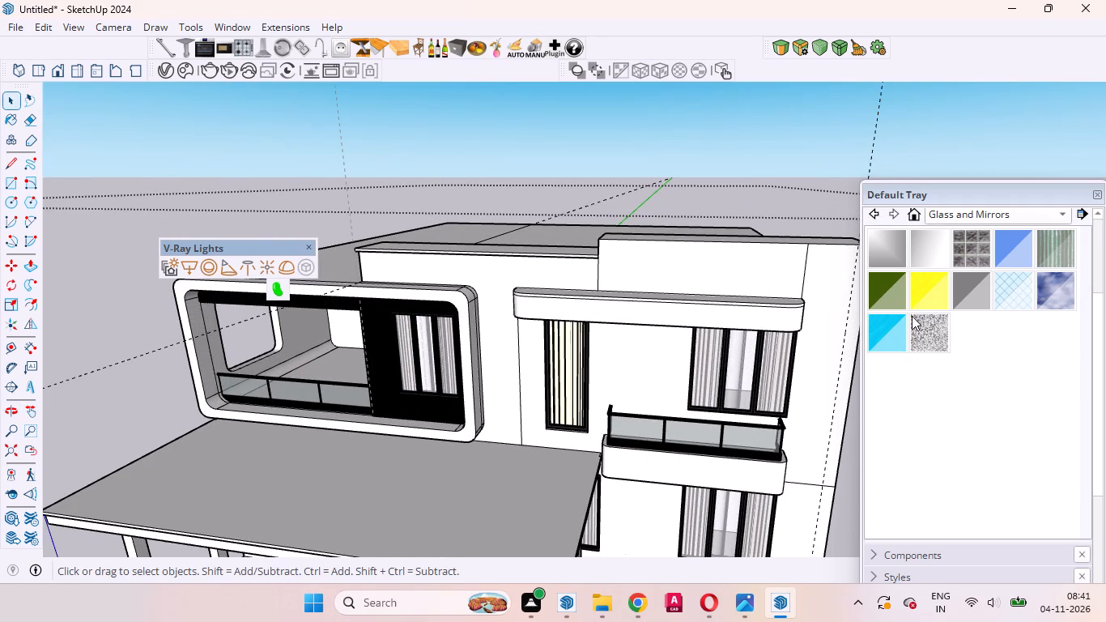
middle_click_drag(870, 313, 884, 408)
middle_click_drag(626, 274, 653, 310)
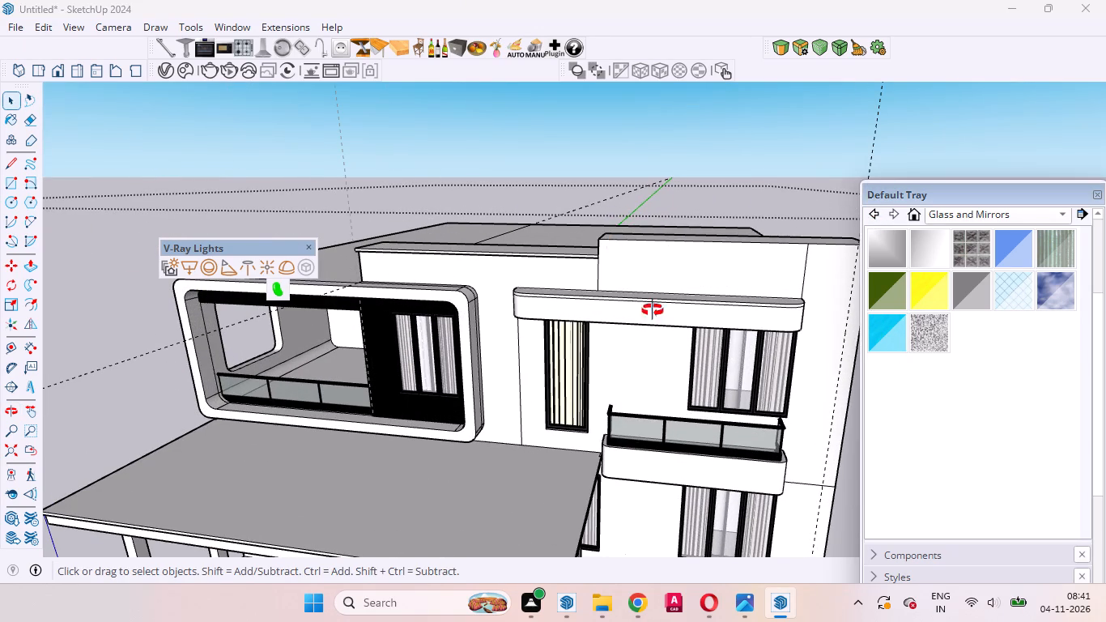
middle_click_drag(653, 310, 751, 434)
scroll(670, 259, "up", 5)
left_click(668, 255)
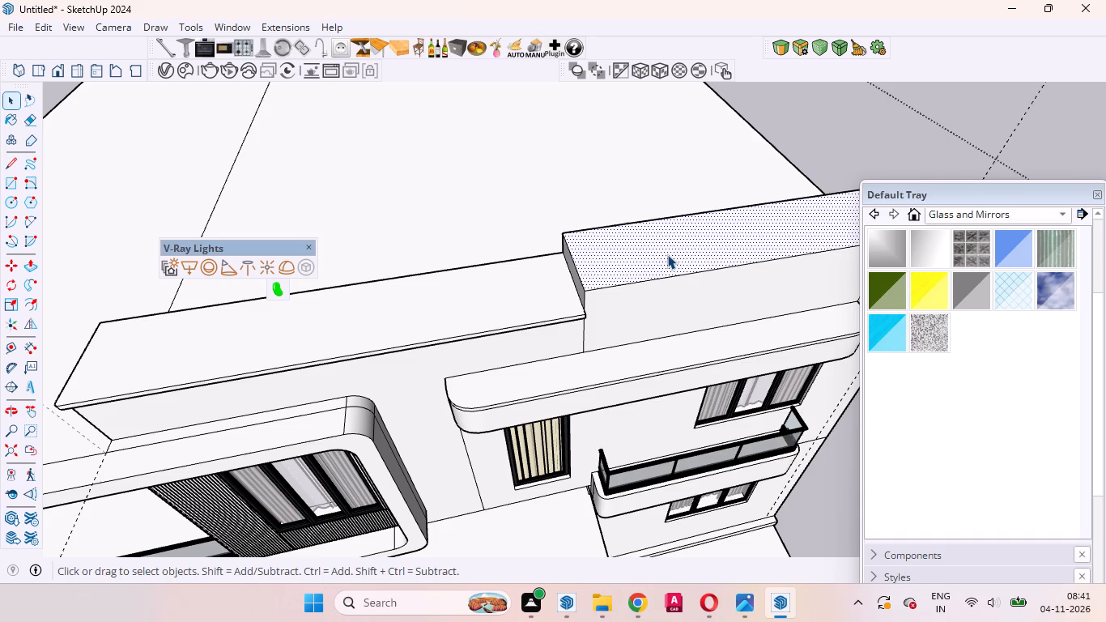
key("p")
double_click(667, 254)
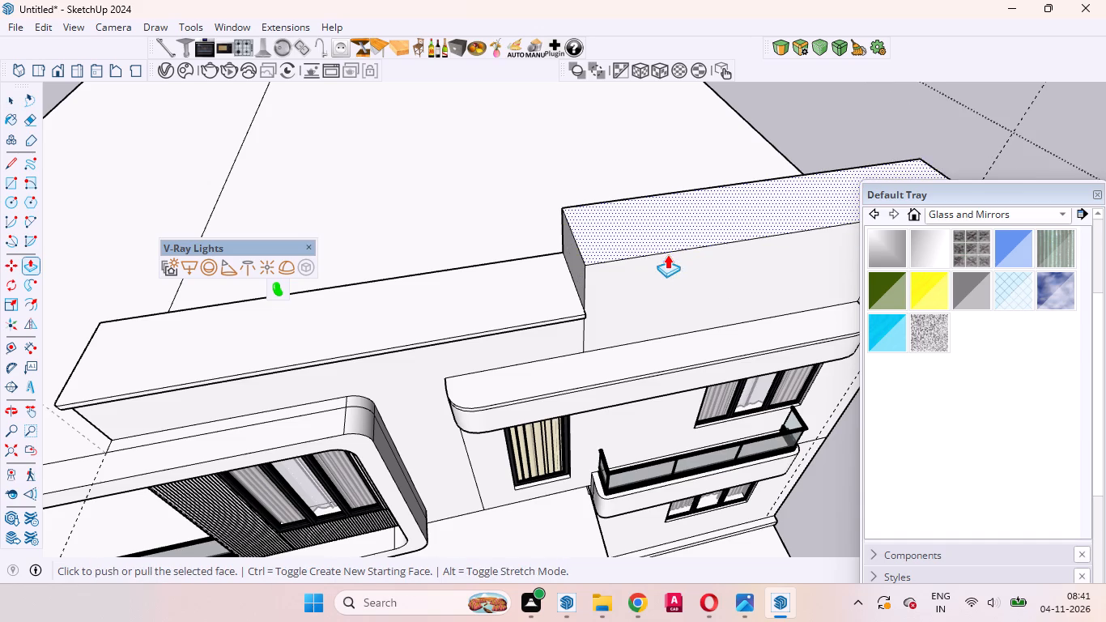
Examine the raised parapet and the wall faces on the small balcony side against the whole front facade.
scroll(684, 322, "down", 4)
middle_click_drag(676, 344, 581, 185)
scroll(578, 188, "down", 5)
scroll(719, 327, "down", 2)
middle_click_drag(717, 329, 668, 281)
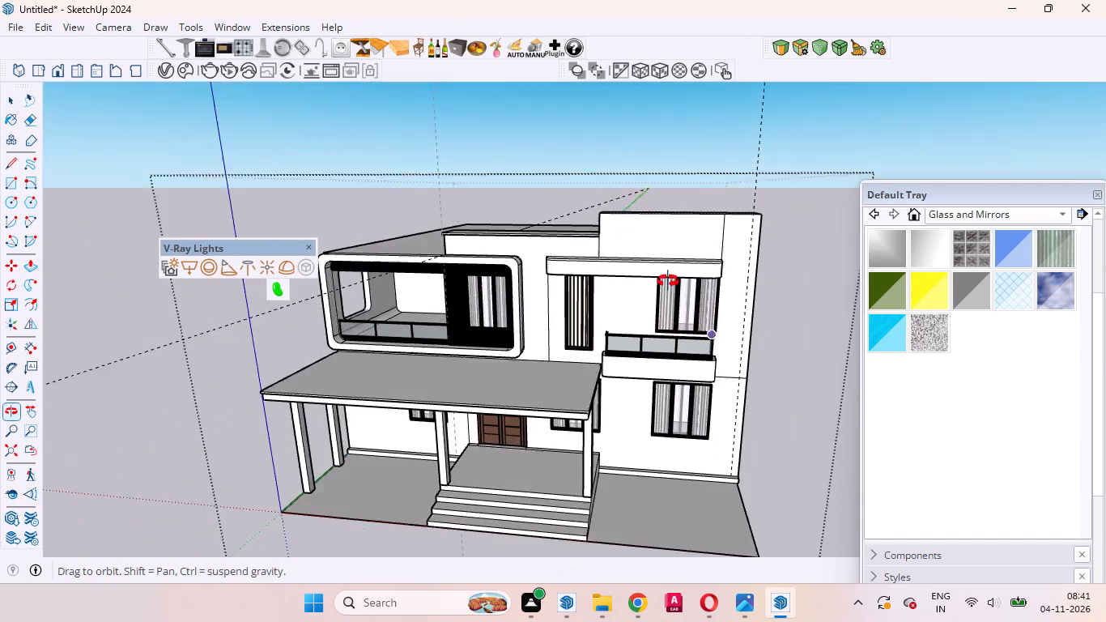
middle_click_drag(668, 281, 666, 272)
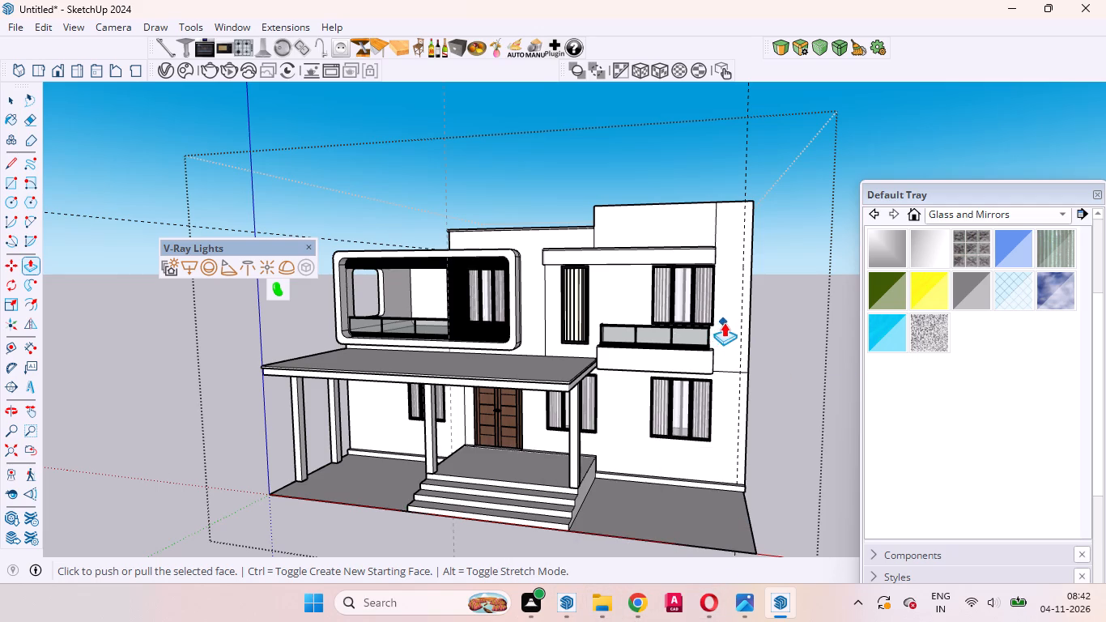
left_click(7, 97)
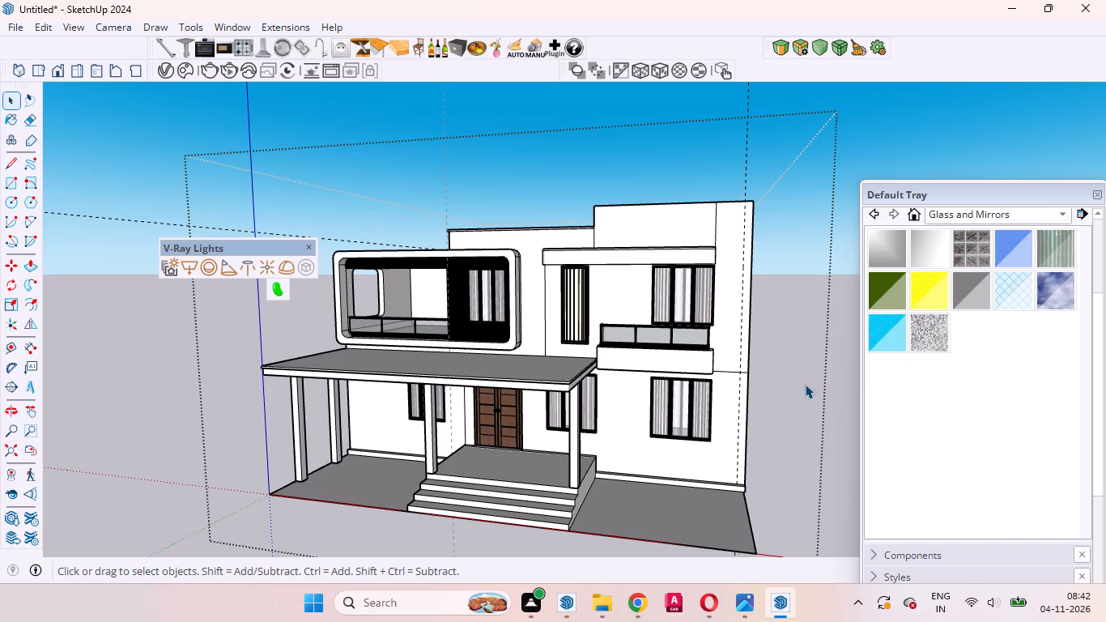
scroll(759, 364, "up", 3)
left_click(721, 335)
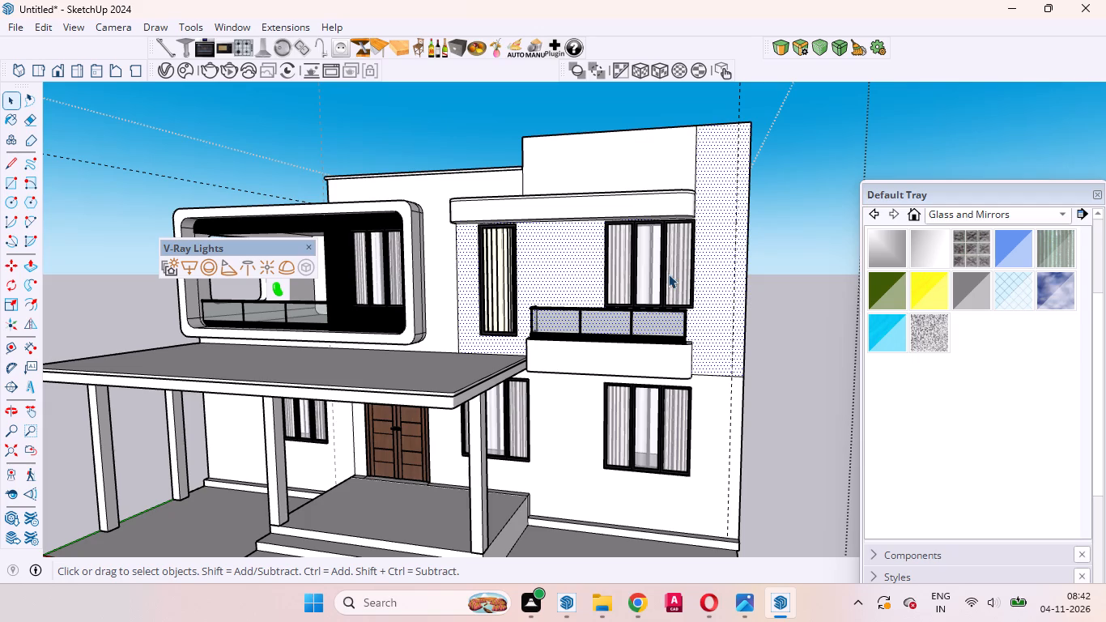
scroll(632, 135, "up", 3)
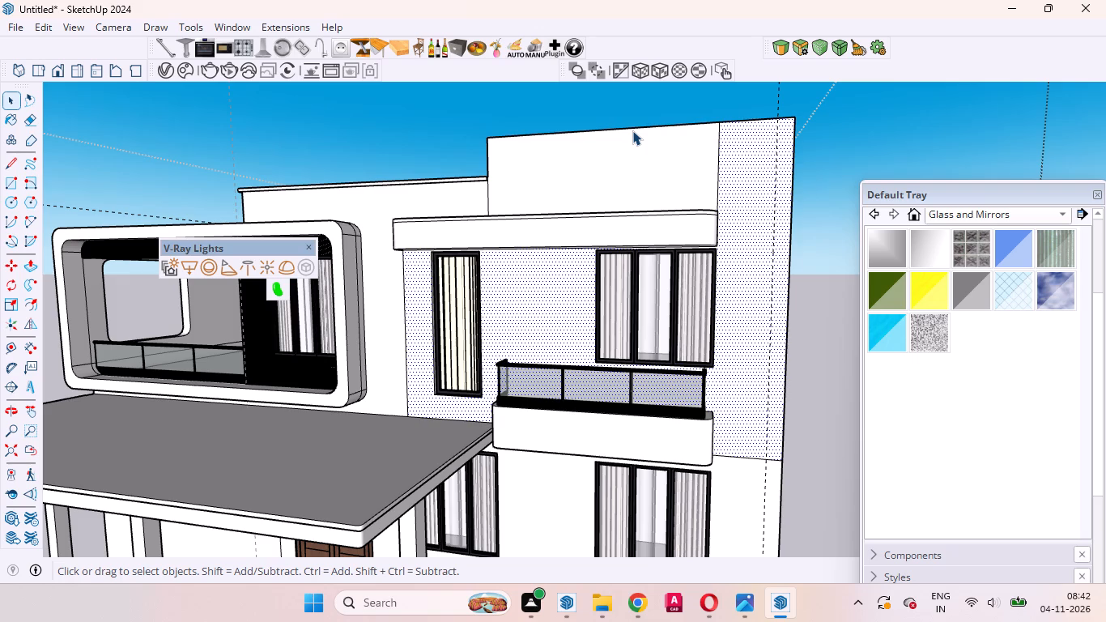
scroll(632, 130, "up", 1)
scroll(632, 130, "down", 2)
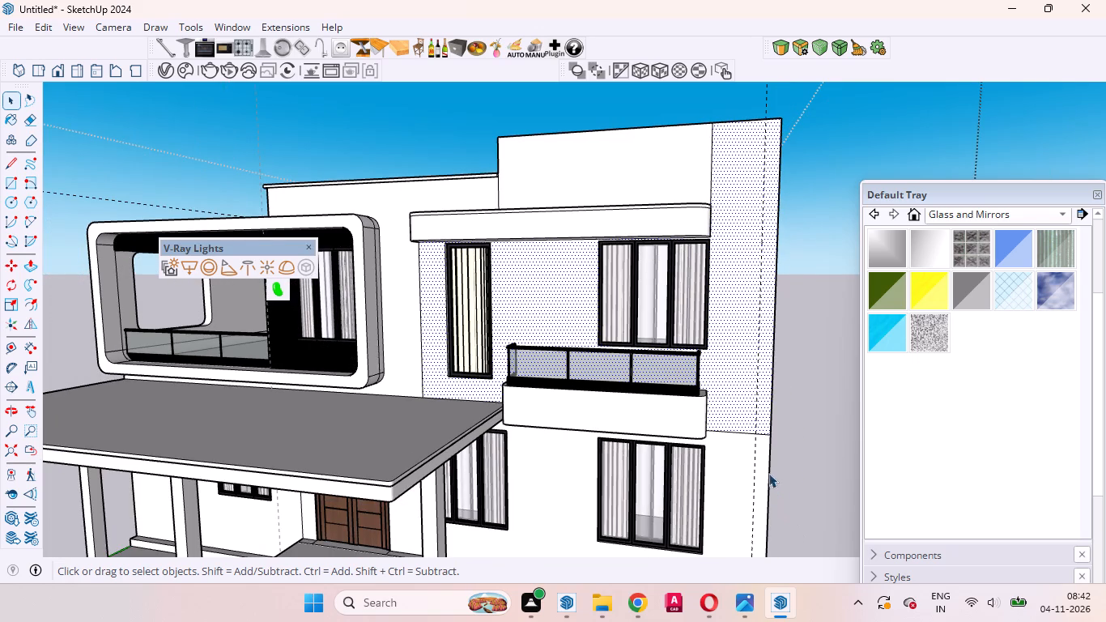
Delete the horizontal seam edge between the upper and lower wall faces beside the small balcony.
scroll(767, 469, "up", 10)
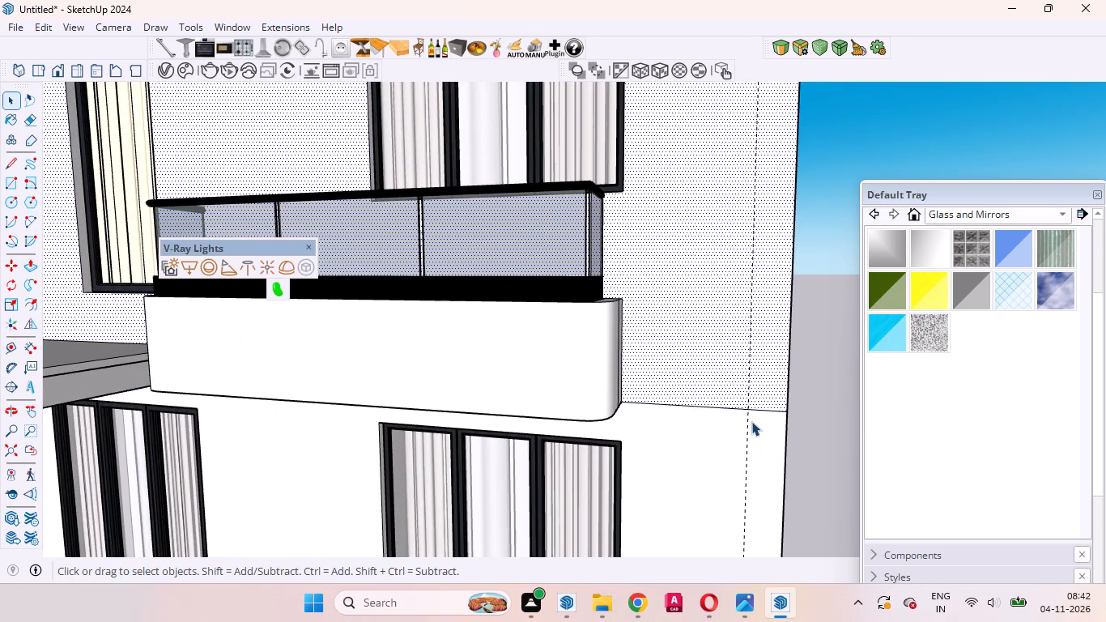
left_click(755, 414)
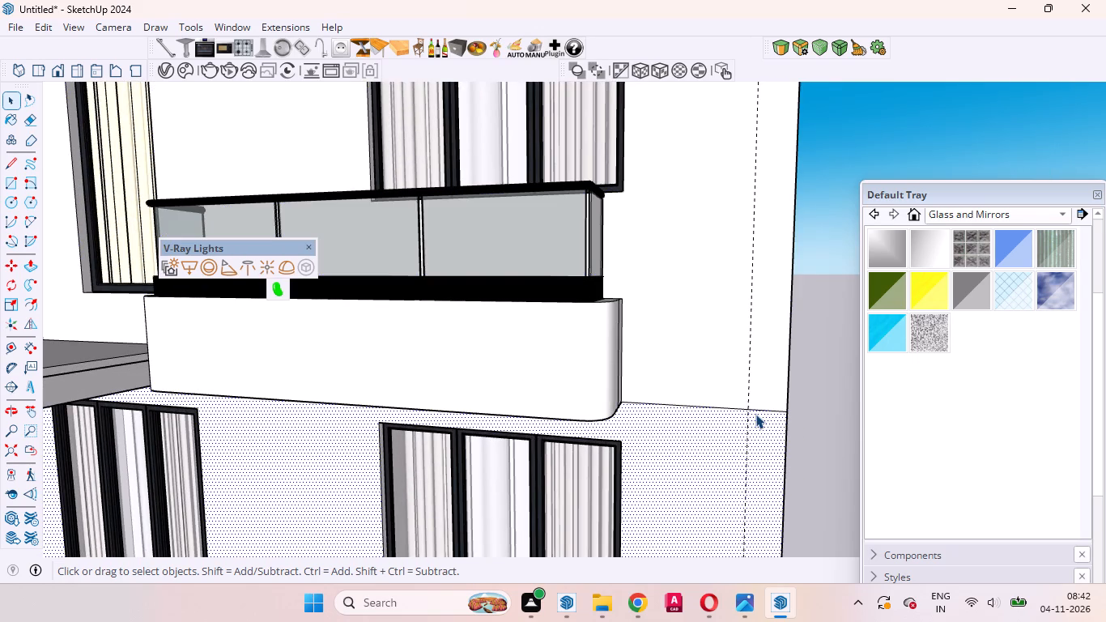
left_click(757, 411)
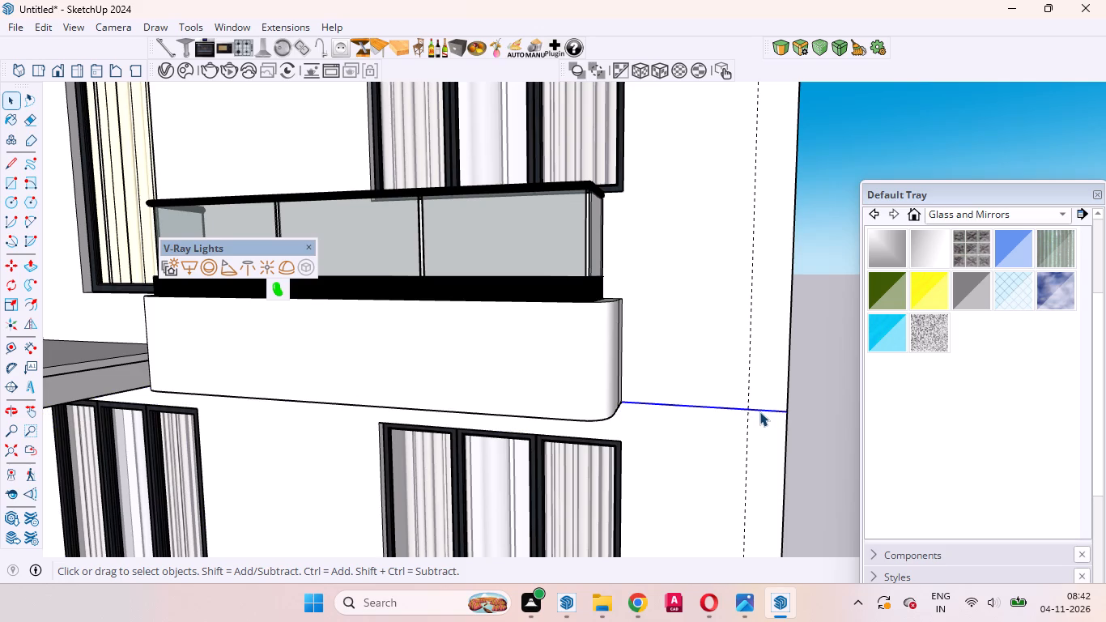
key("Delete")
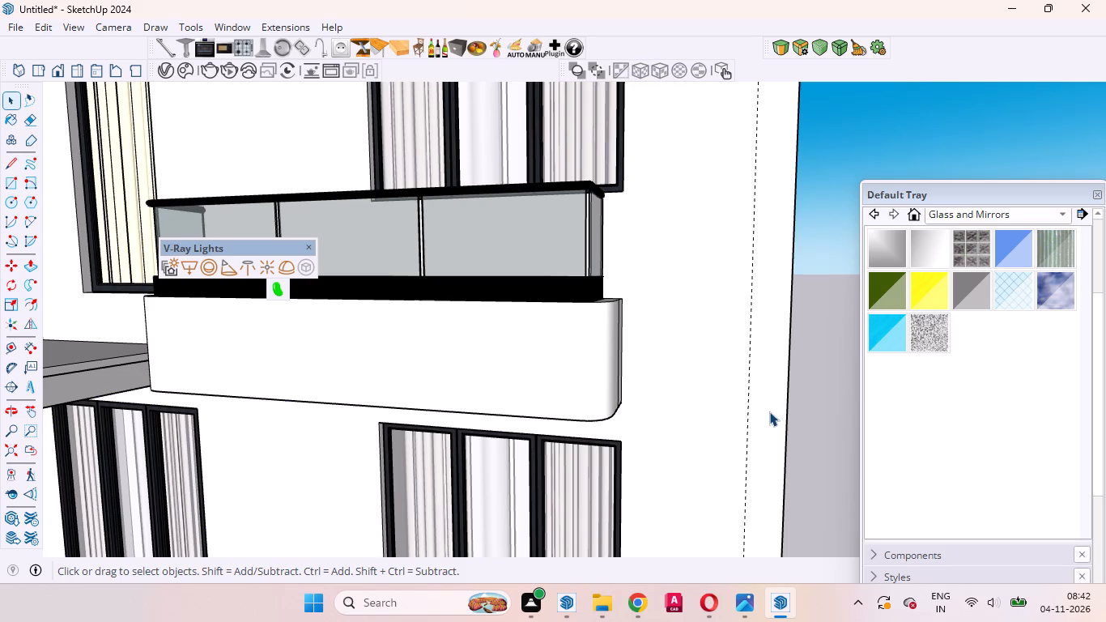
Delete the two vertical seam edges on the parapet's front face above the projecting window band.
scroll(770, 411, "down", 6)
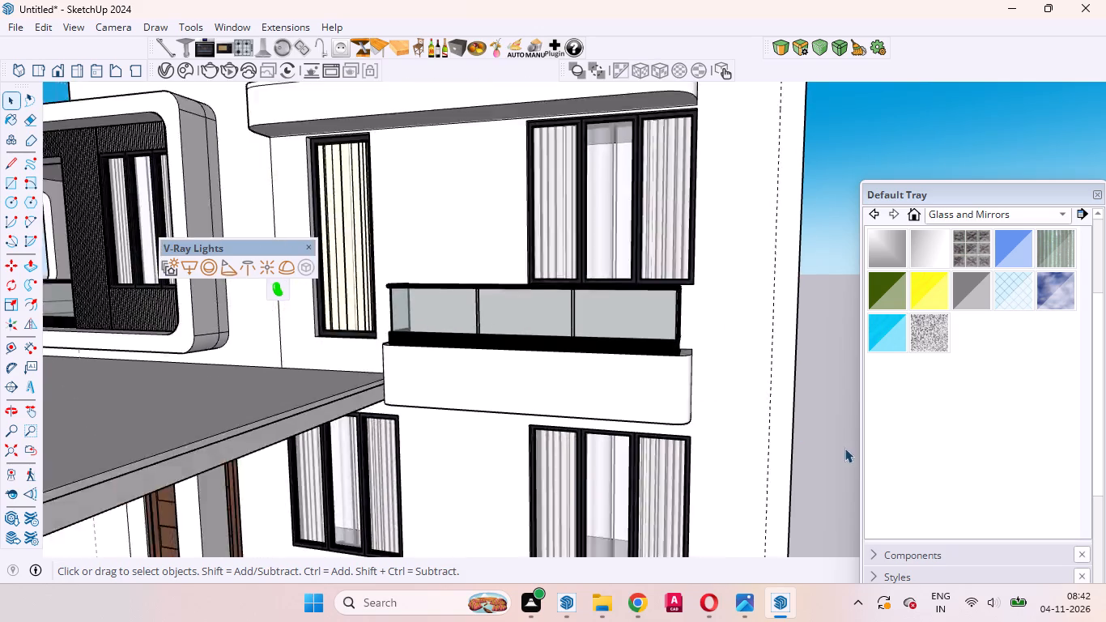
scroll(811, 431, "down", 3)
scroll(753, 208, "up", 4)
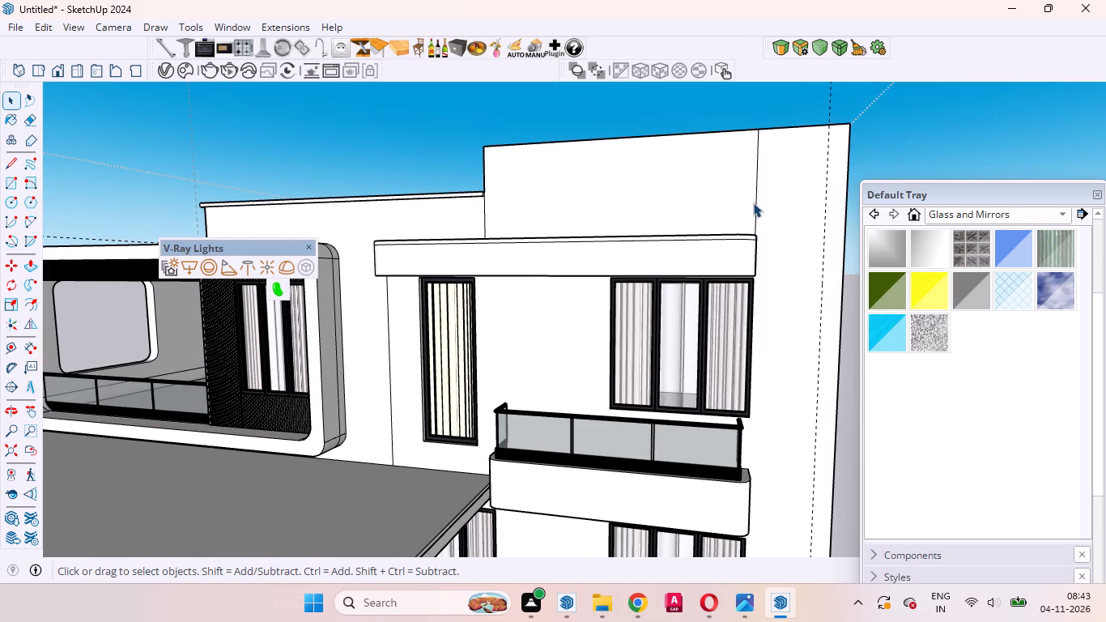
left_click(755, 202)
key("Delete")
left_click(486, 220)
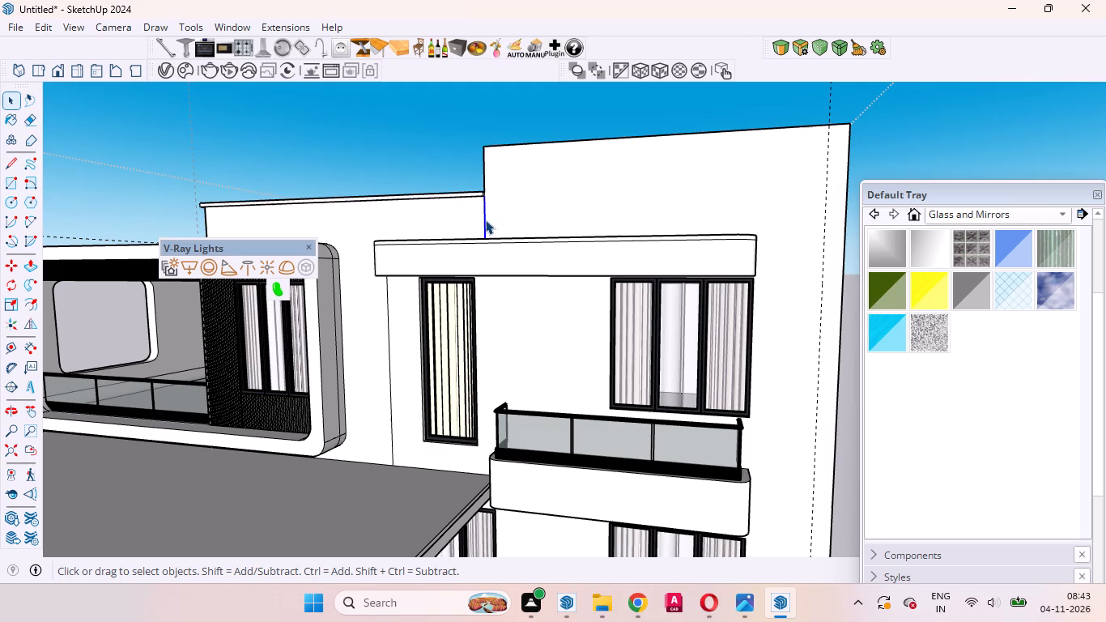
key("Delete")
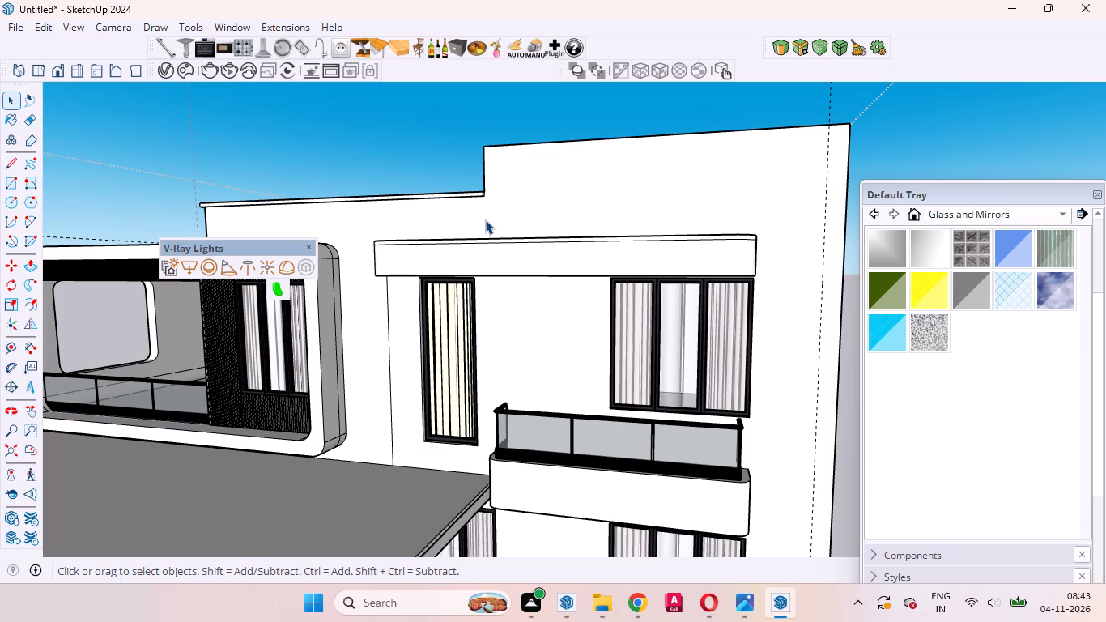
Place a guide line 8" below the top front edge of the raised parapet.
key("t")
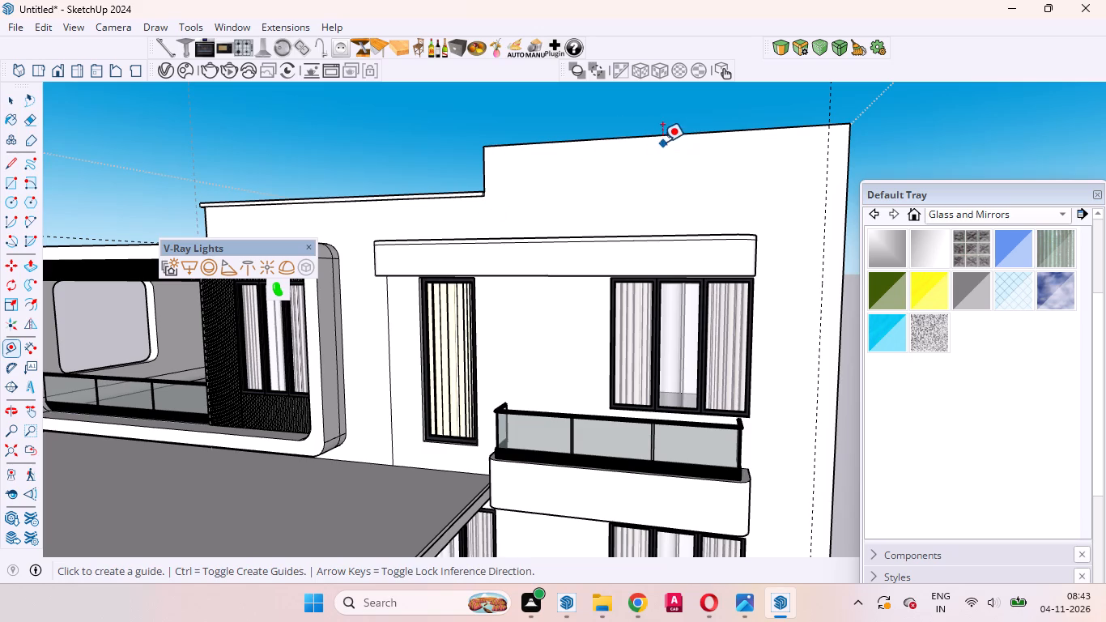
left_click(640, 135)
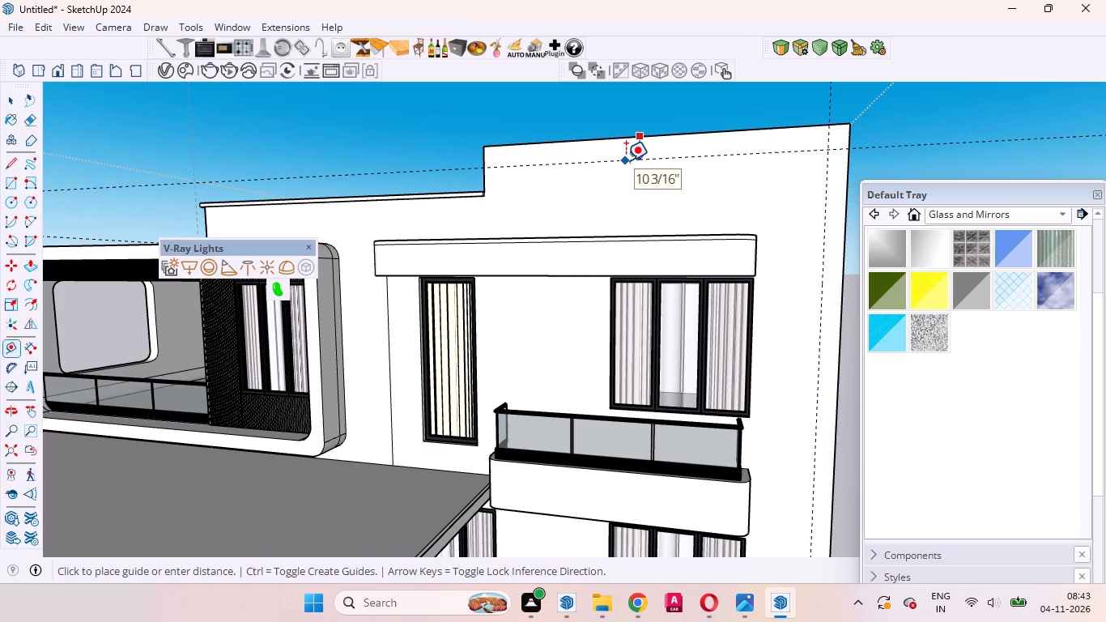
key("Up")
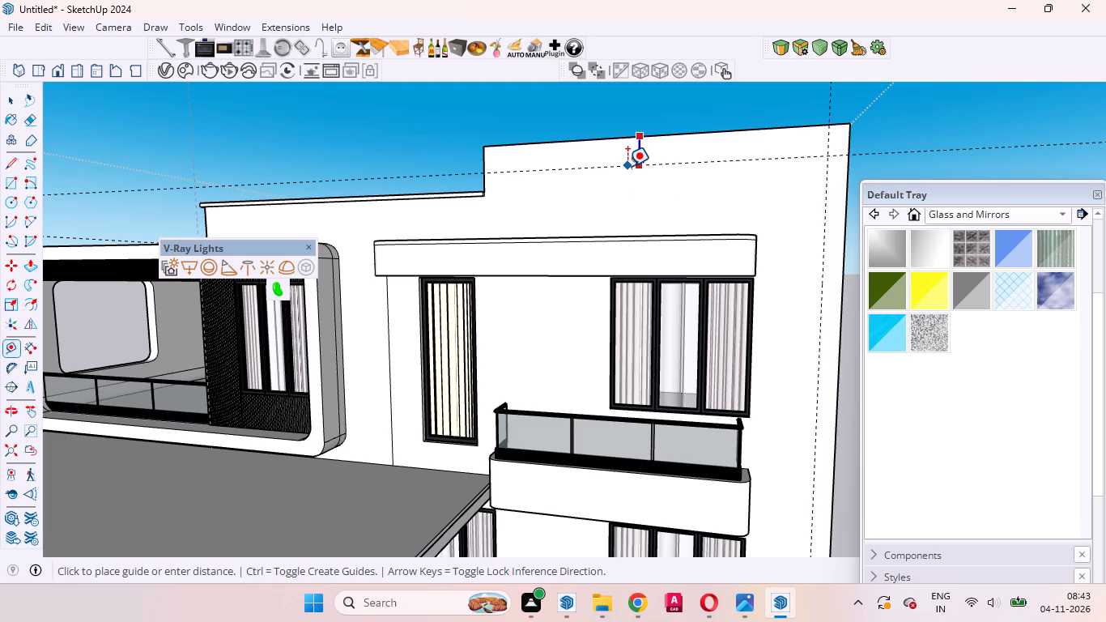
key("8")
key("Return")
key("space")
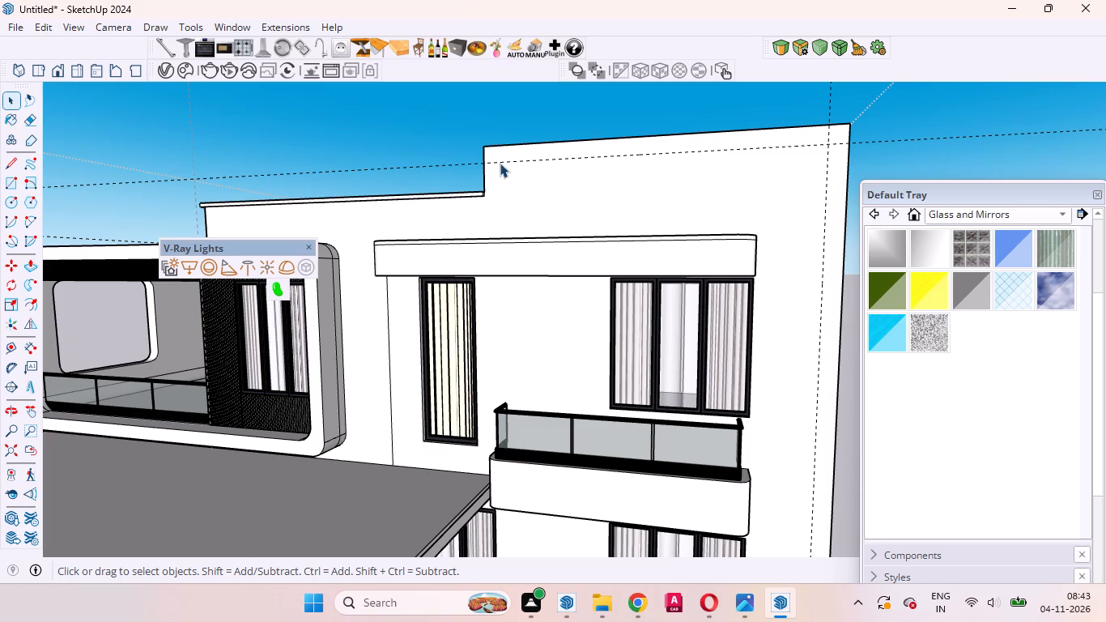
Push the raised parapet's end face back a short distance to shorten it where it meets the lower parapet.
left_click(627, 197)
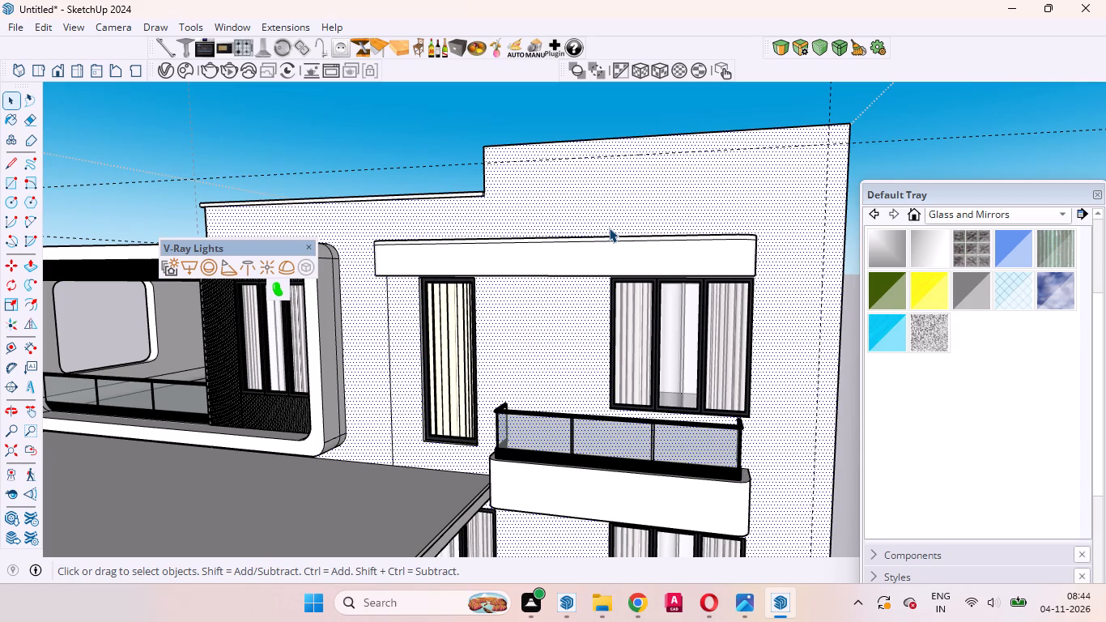
scroll(692, 266, "down", 3)
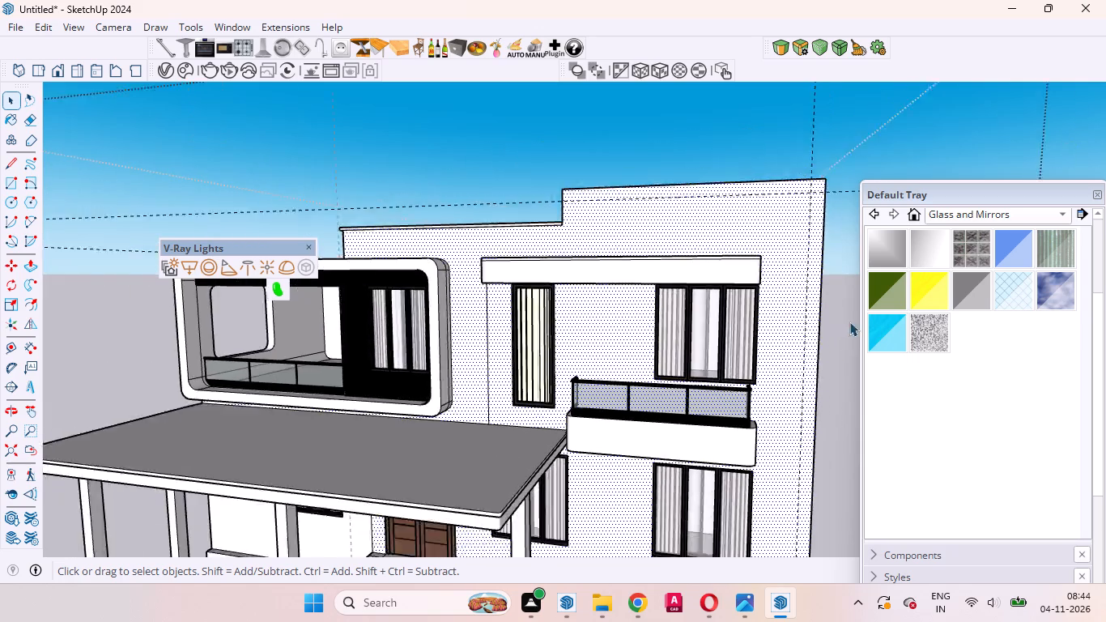
scroll(849, 322, "down", 5)
middle_click_drag(687, 286, 725, 330)
scroll(719, 325, "down", 1)
scroll(723, 330, "up", 1)
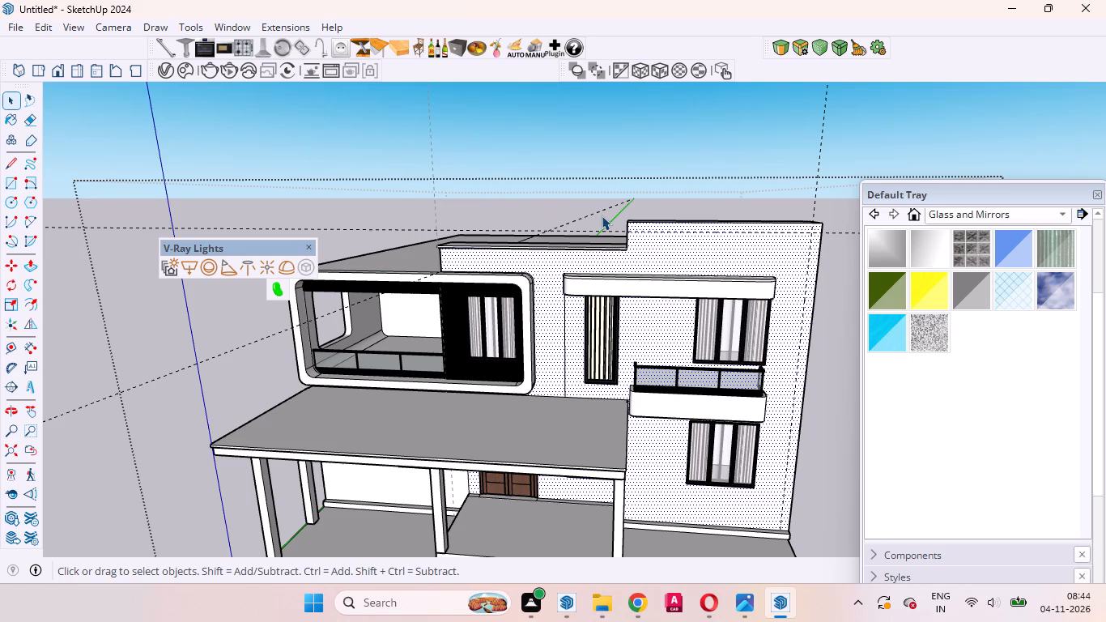
scroll(624, 204, "up", 8)
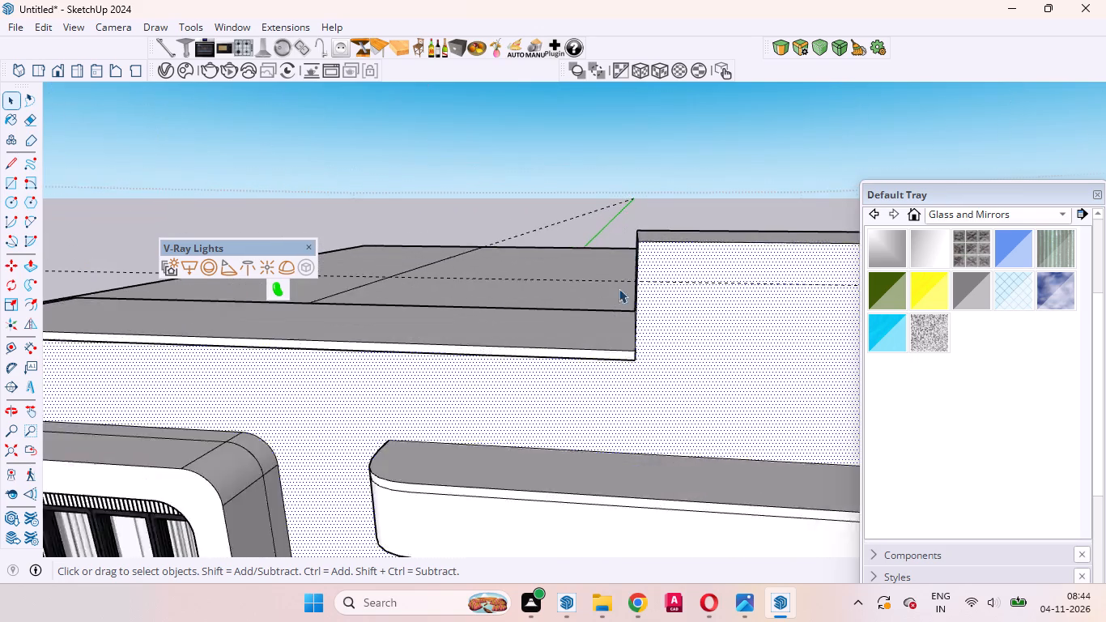
middle_click_drag(606, 345, 769, 442)
scroll(772, 432, "up", 3)
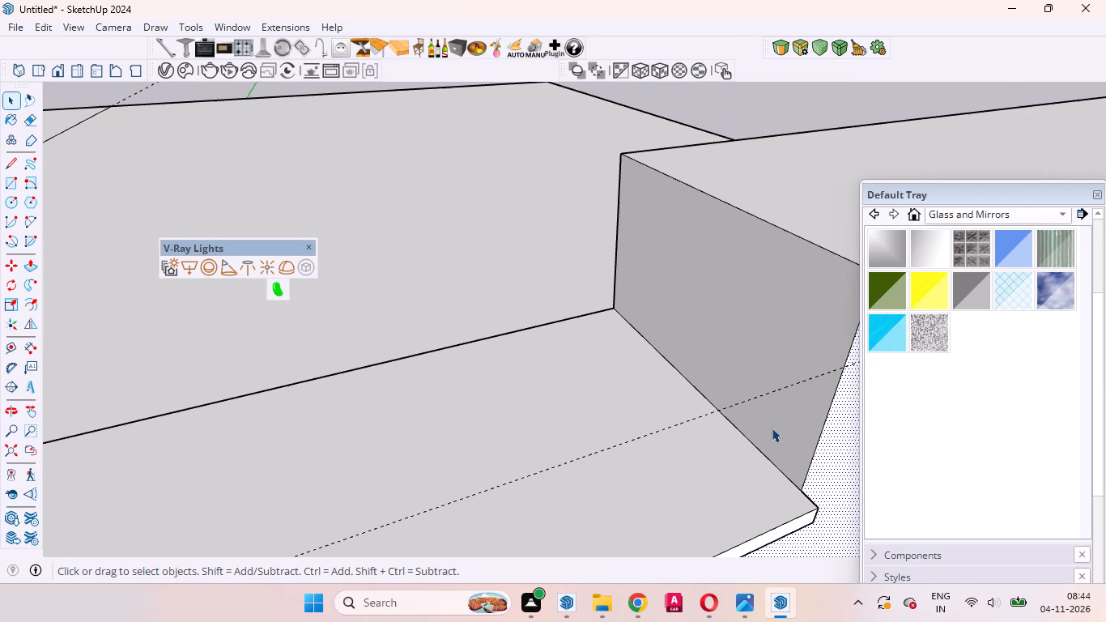
left_click(756, 349)
key("p")
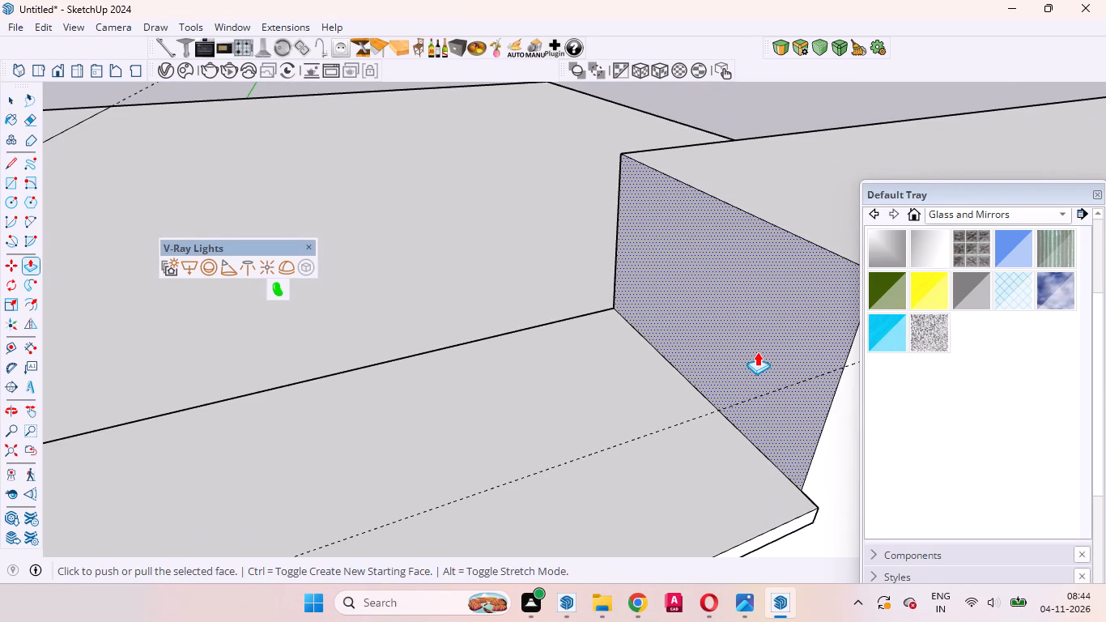
left_click(761, 351)
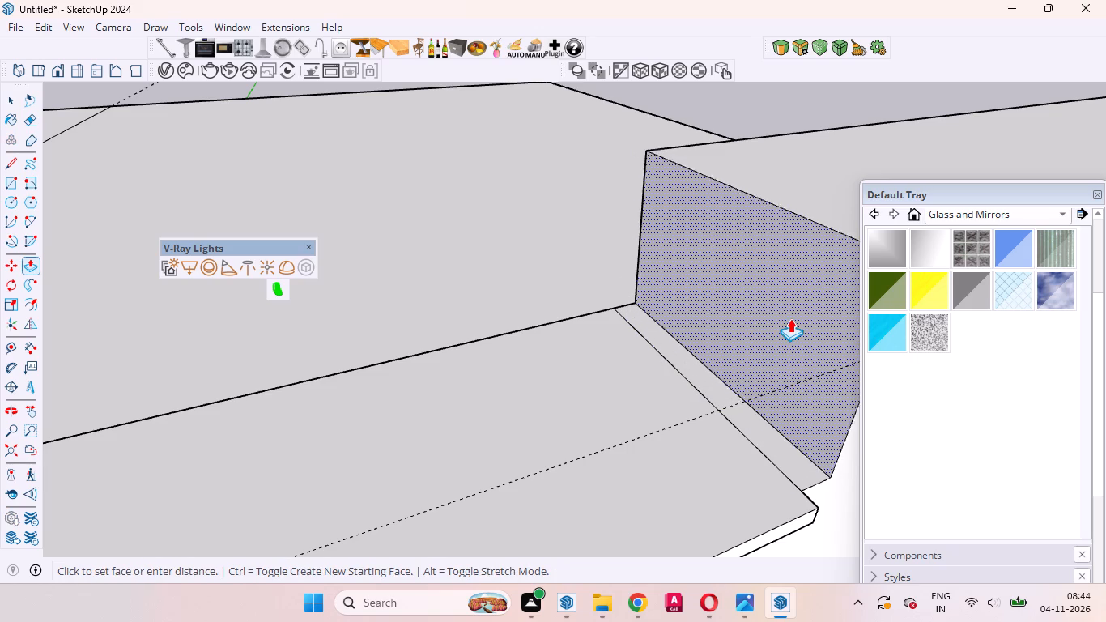
scroll(791, 317, "down", 16)
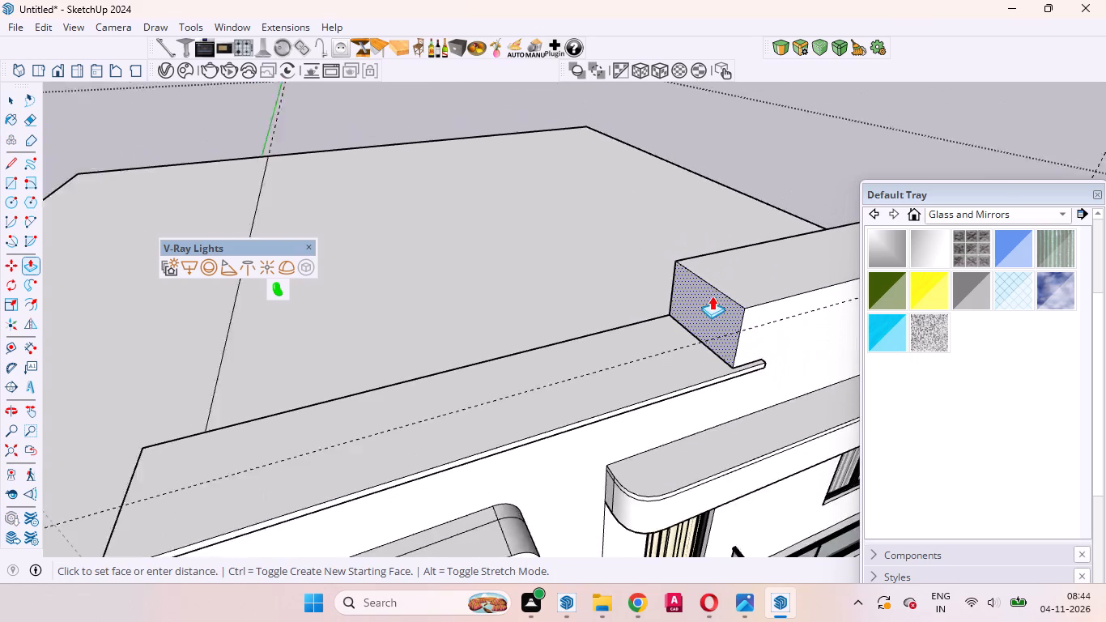
scroll(712, 296, "down", 1)
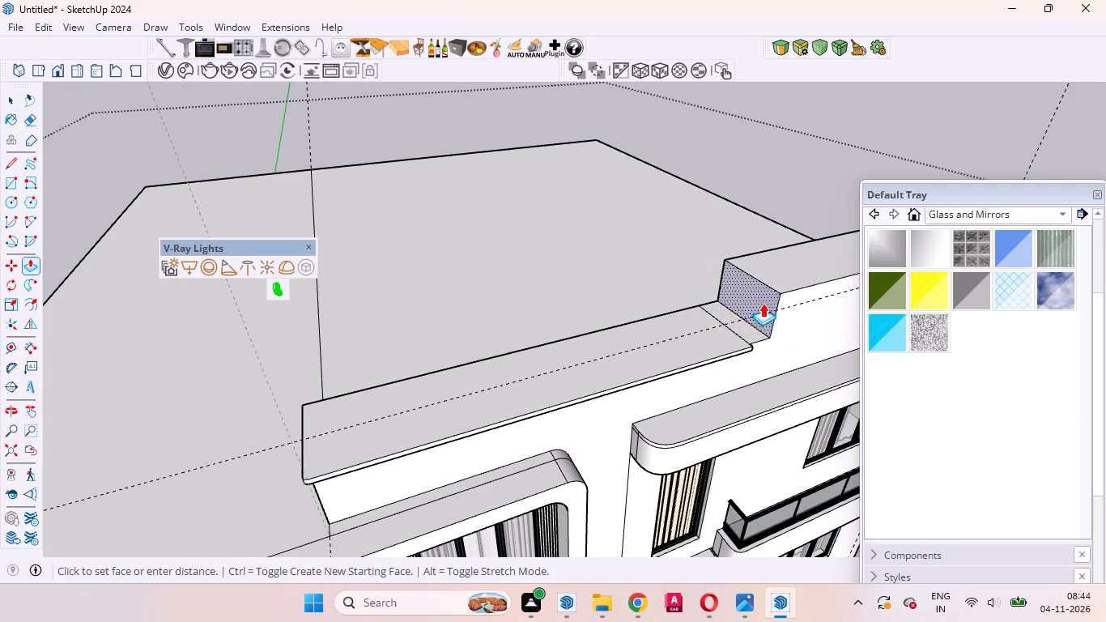
left_click(772, 308)
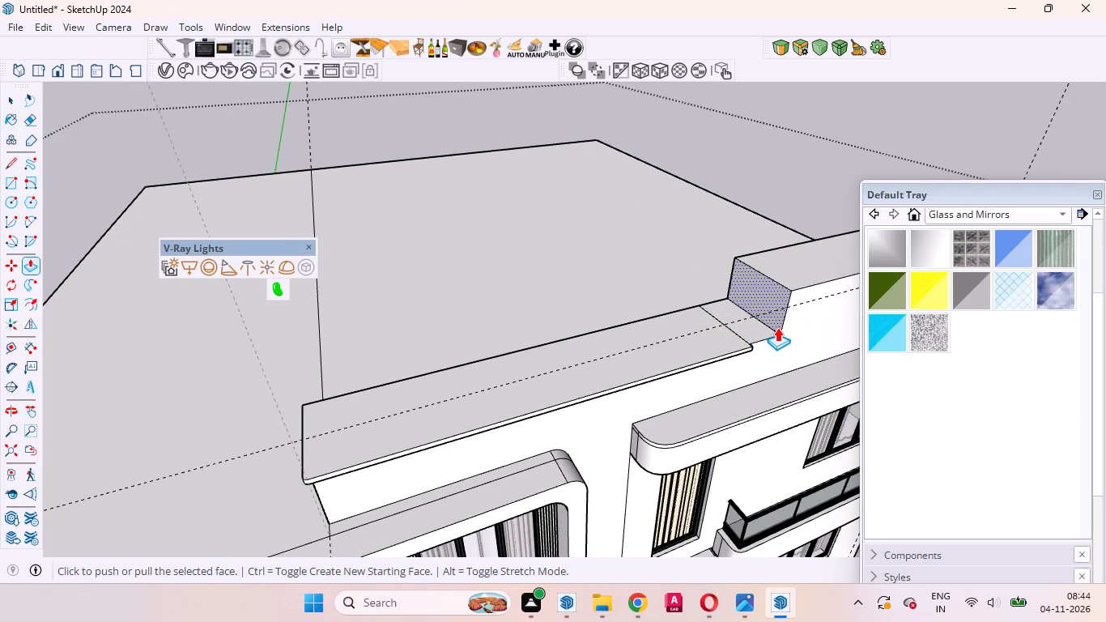
key("space")
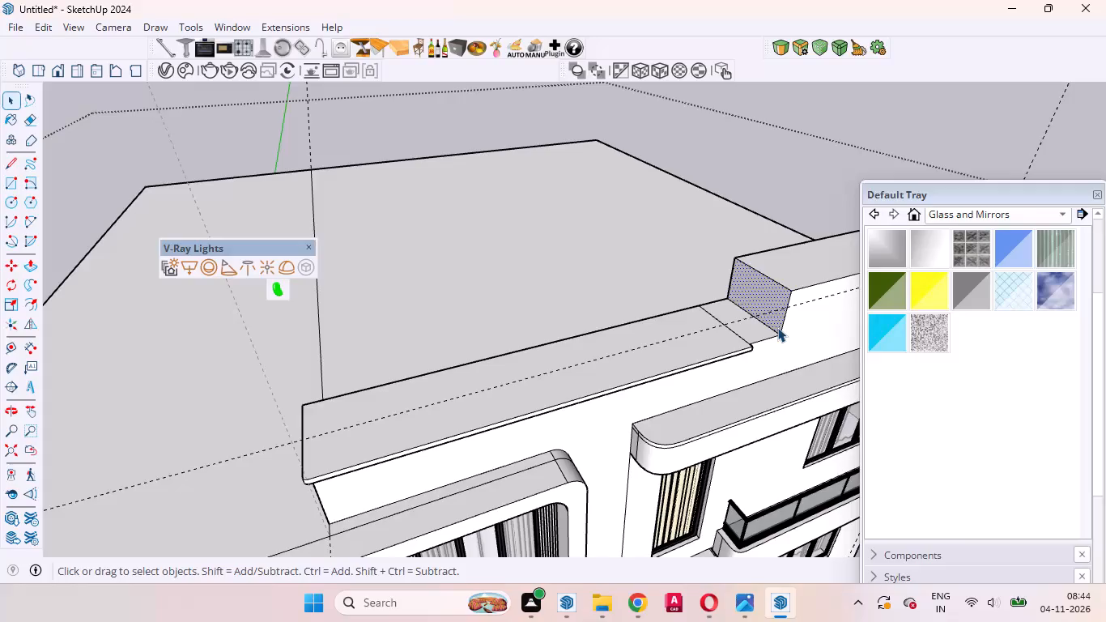
Extend the thin projecting lip along the lower parapet's front edge until it meets the shortened raised parapet.
scroll(776, 332, "down", 6)
middle_click_drag(798, 404, 620, 259)
scroll(729, 245, "up", 6)
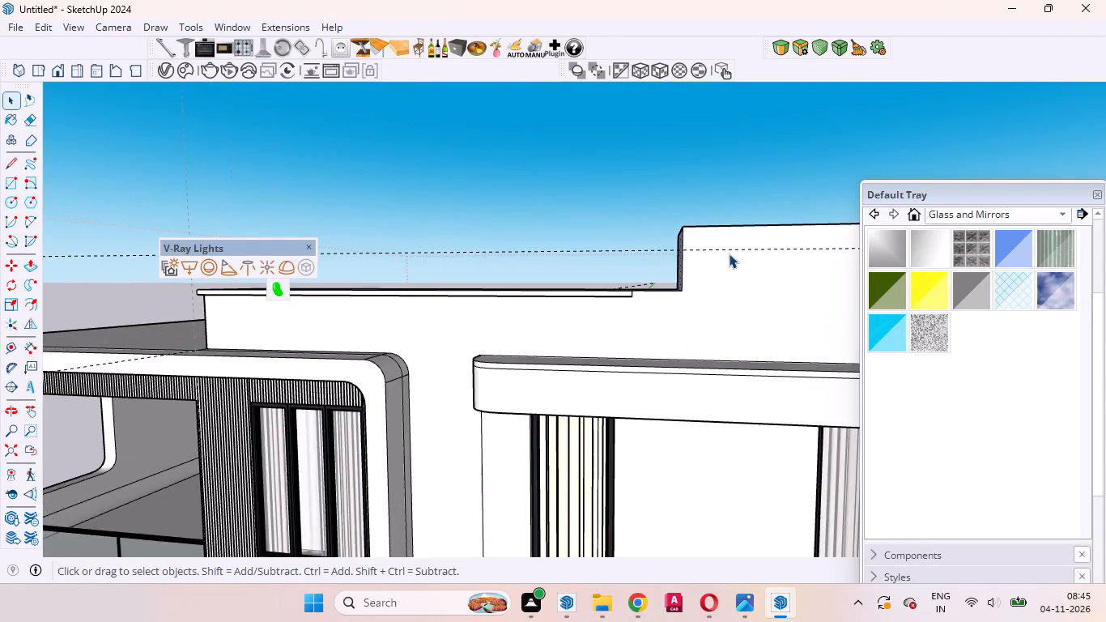
scroll(728, 257, "down", 14)
scroll(687, 286, "up", 7)
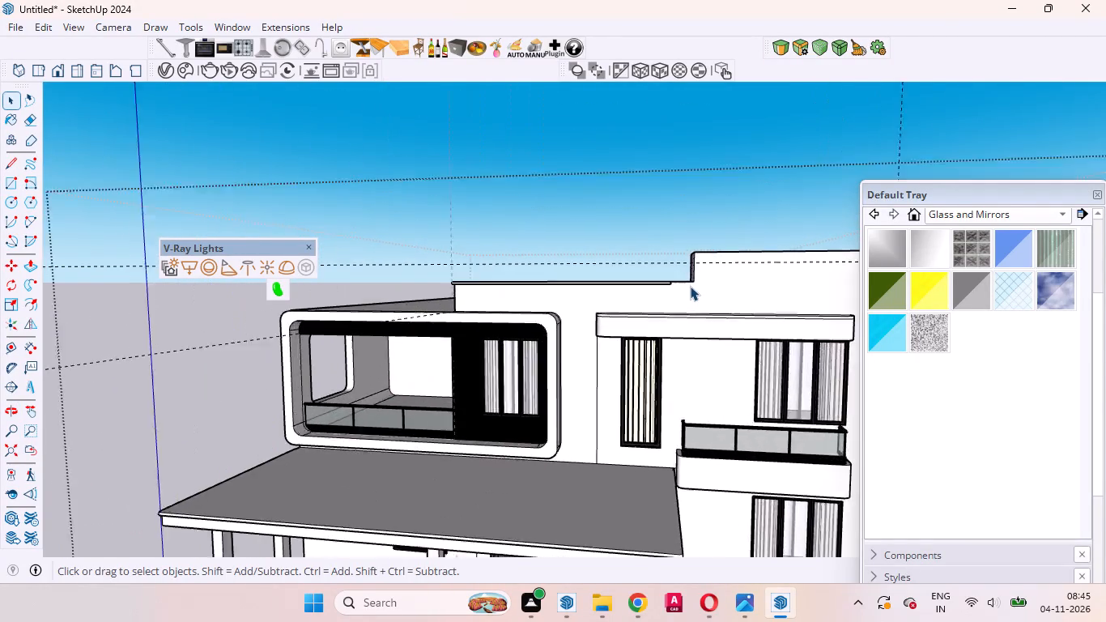
scroll(690, 286, "up", 4)
middle_click_drag(680, 393, 394, 562)
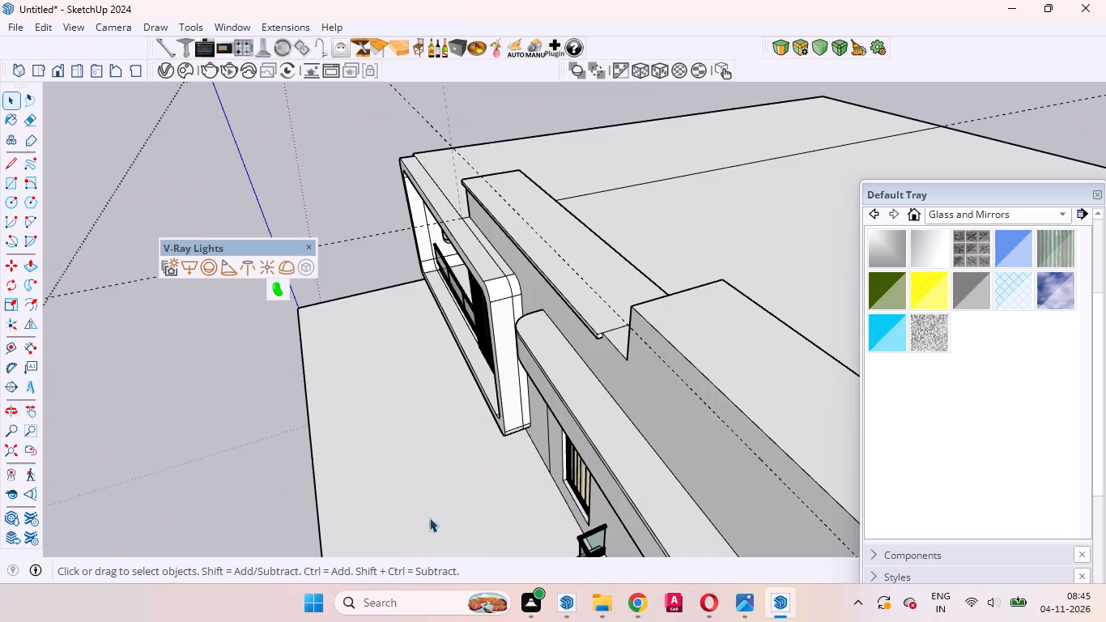
scroll(607, 328, "up", 17)
scroll(610, 353, "down", 1)
scroll(610, 353, "up", 2)
scroll(610, 353, "down", 1)
scroll(610, 353, "up", 1)
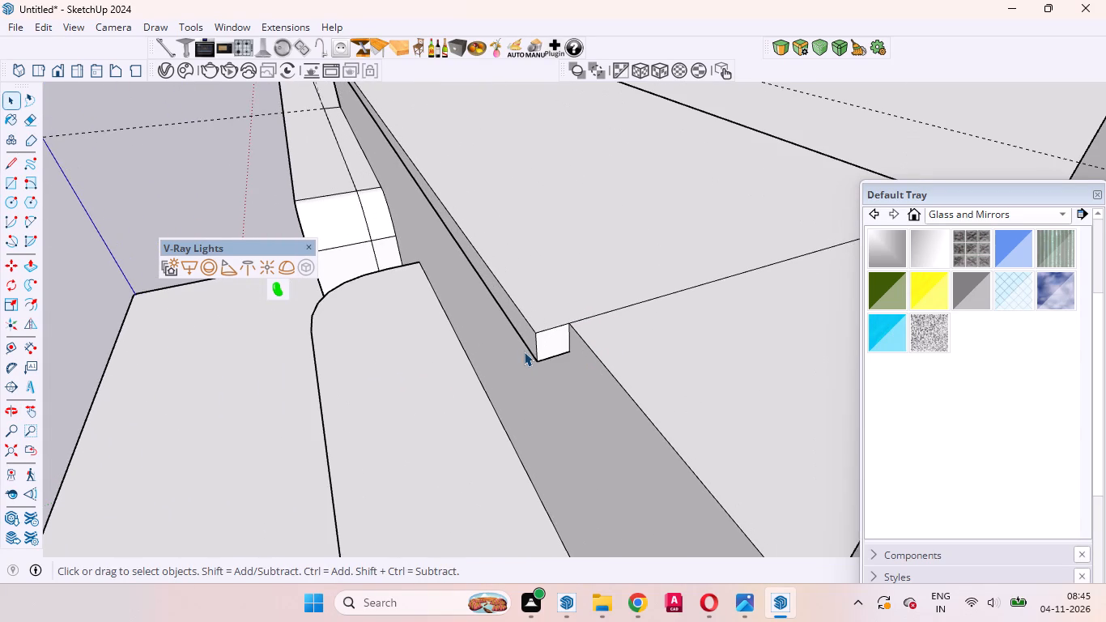
left_click(559, 333)
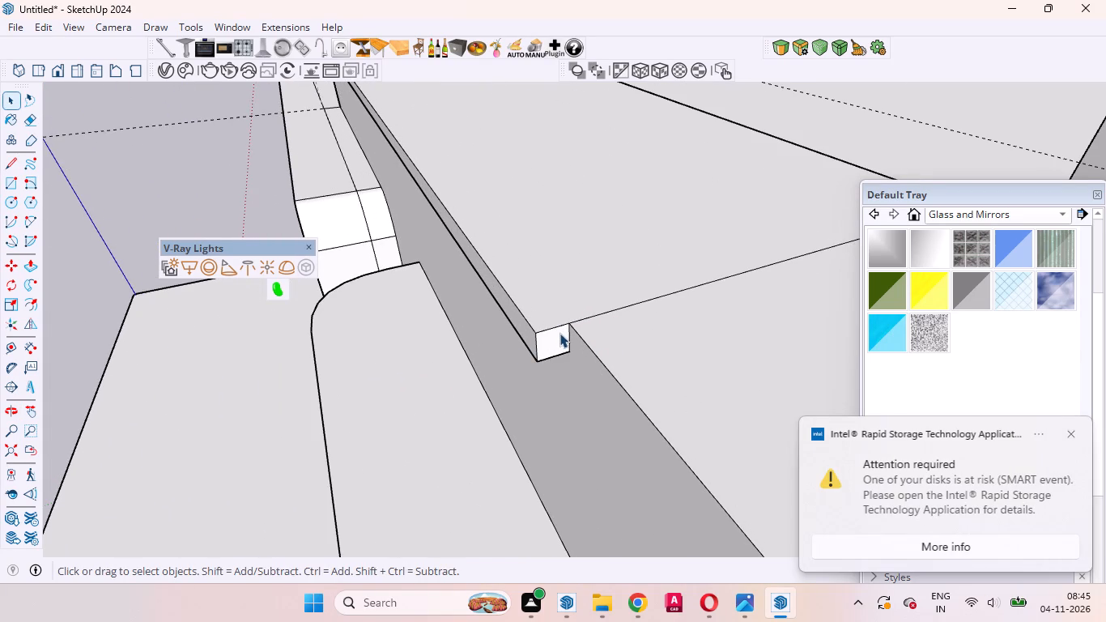
key("p")
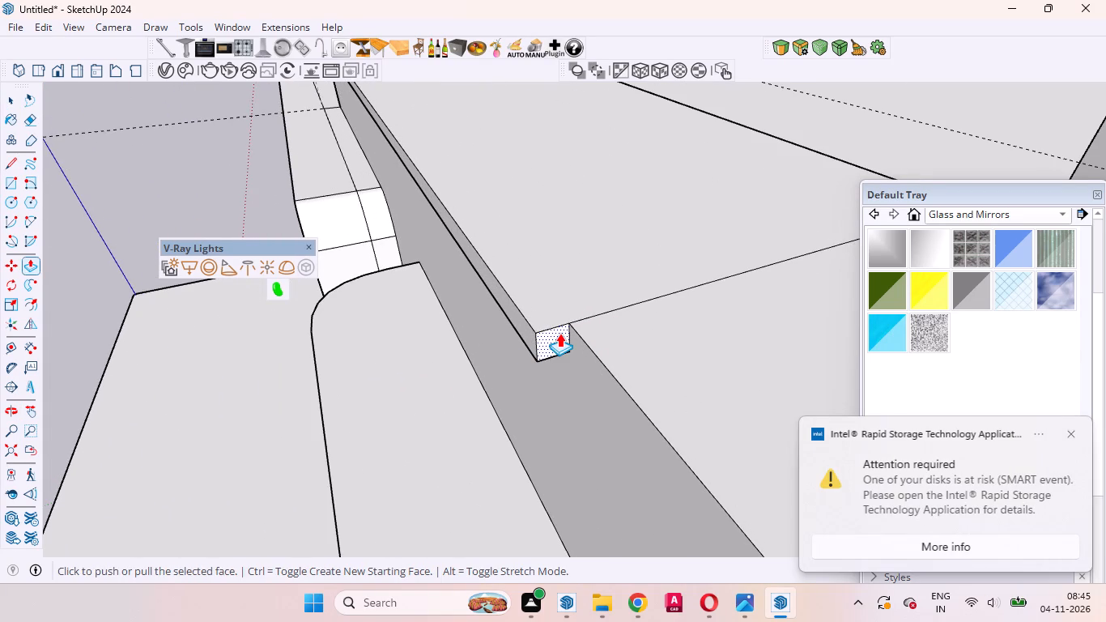
left_click(561, 335)
left_click(564, 340)
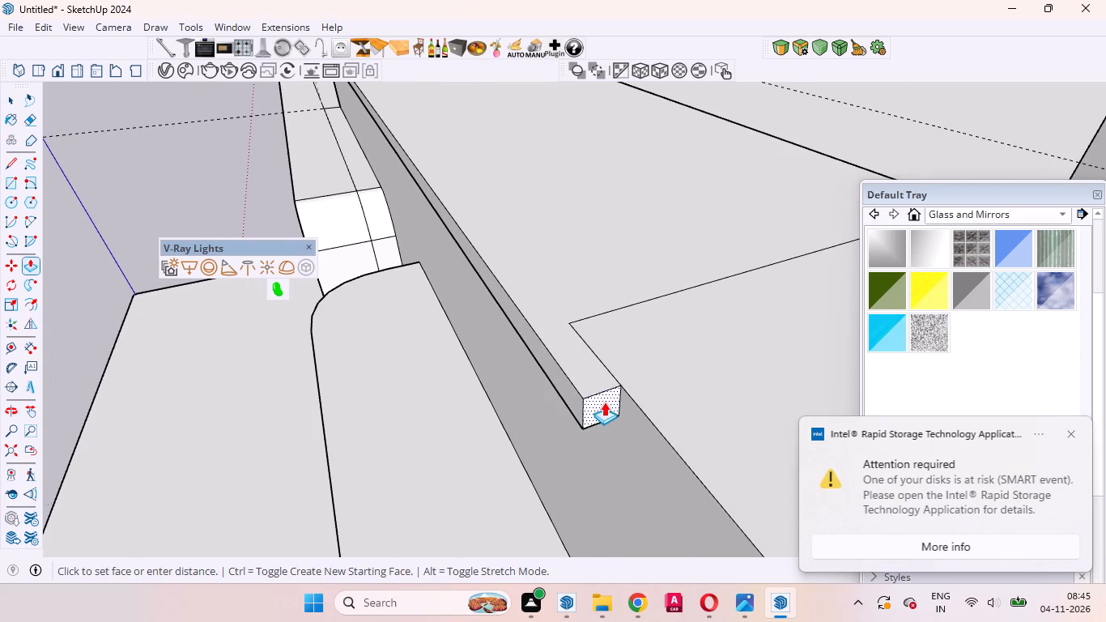
scroll(604, 402, "down", 9)
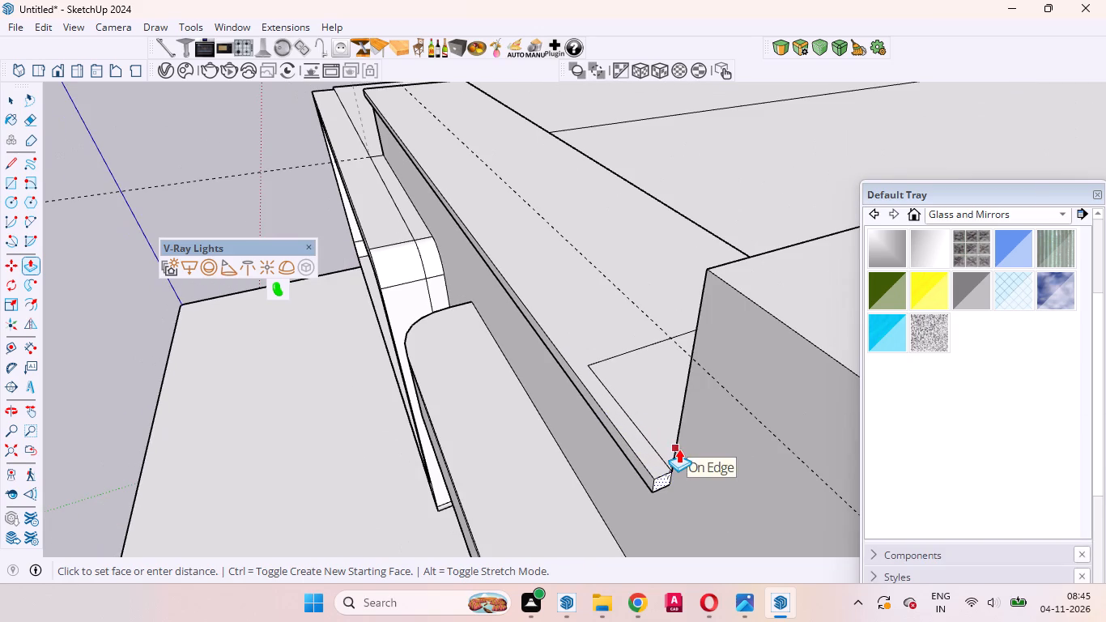
left_click(678, 449)
scroll(672, 424, "down", 12)
middle_click_drag(620, 423, 788, 378)
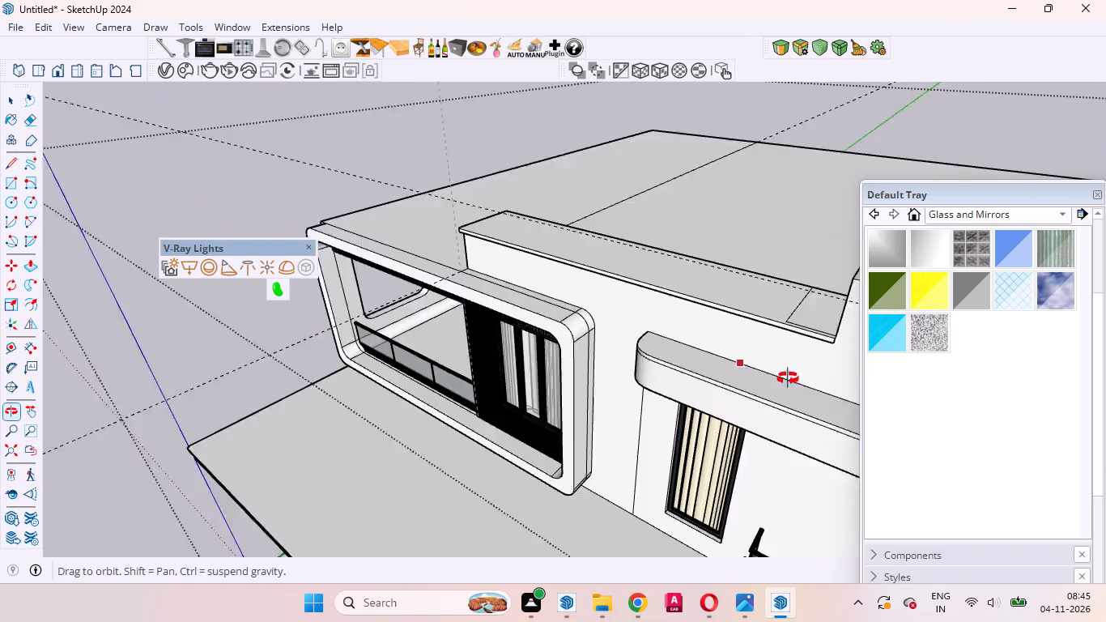
middle_click_drag(788, 378, 806, 365)
scroll(806, 364, "down", 4)
key("space")
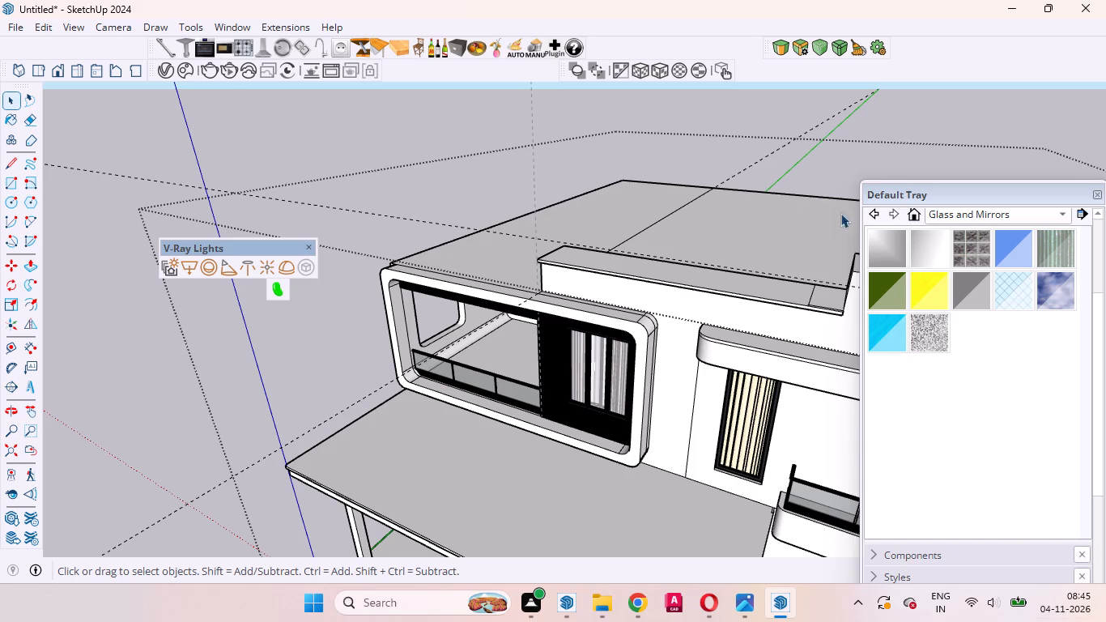
Examine the stepped junction between the lower and raised parapets against the whole front facade.
scroll(796, 213, "down", 9)
scroll(757, 232, "up", 5)
scroll(870, 249, "up", 3)
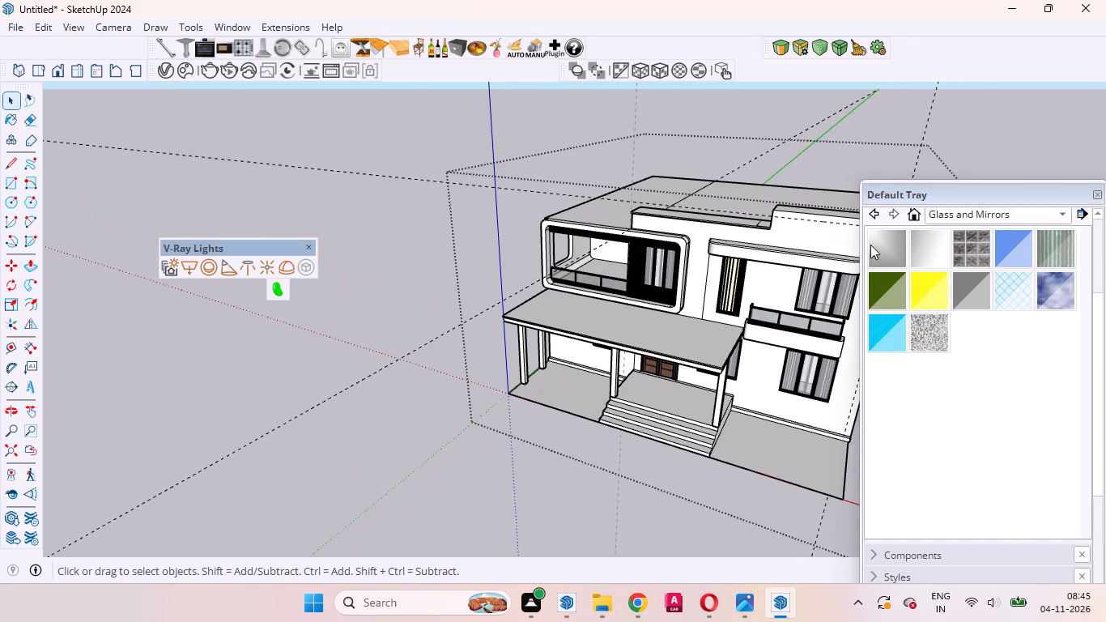
scroll(823, 231, "down", 5)
scroll(664, 246, "down", 5)
scroll(707, 250, "up", 6)
scroll(779, 218, "up", 1)
scroll(777, 215, "down", 4)
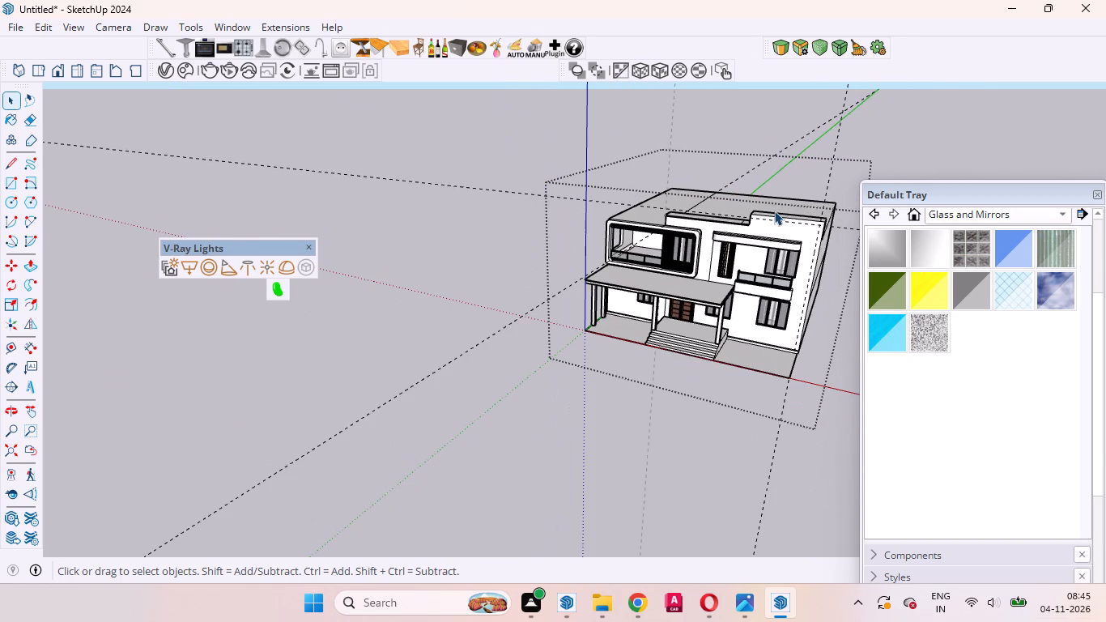
scroll(774, 211, "up", 1)
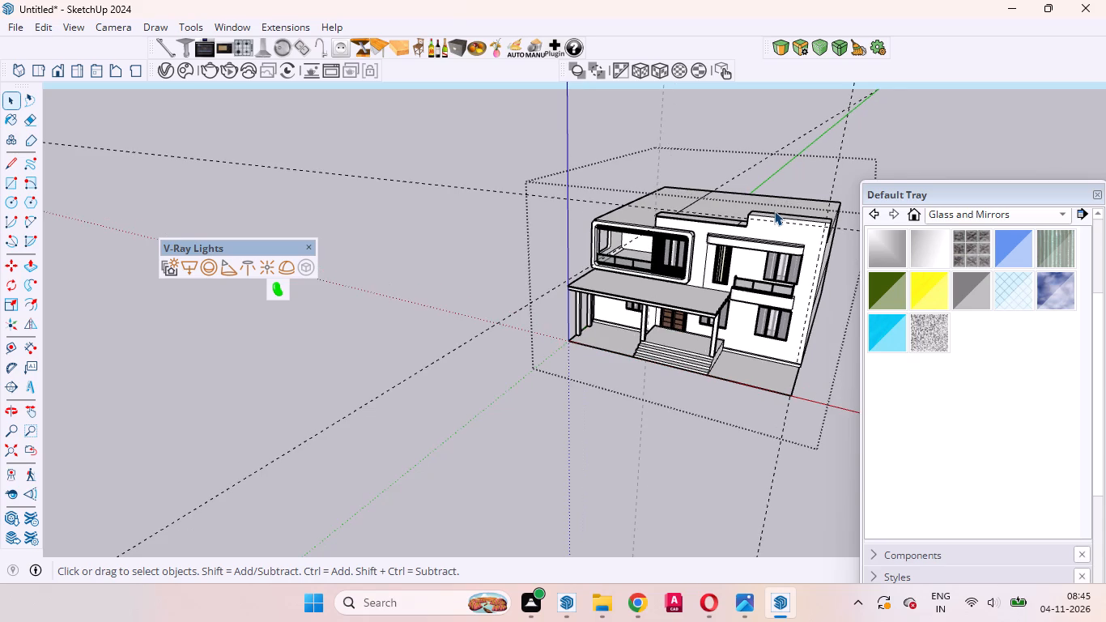
scroll(774, 211, "up", 2)
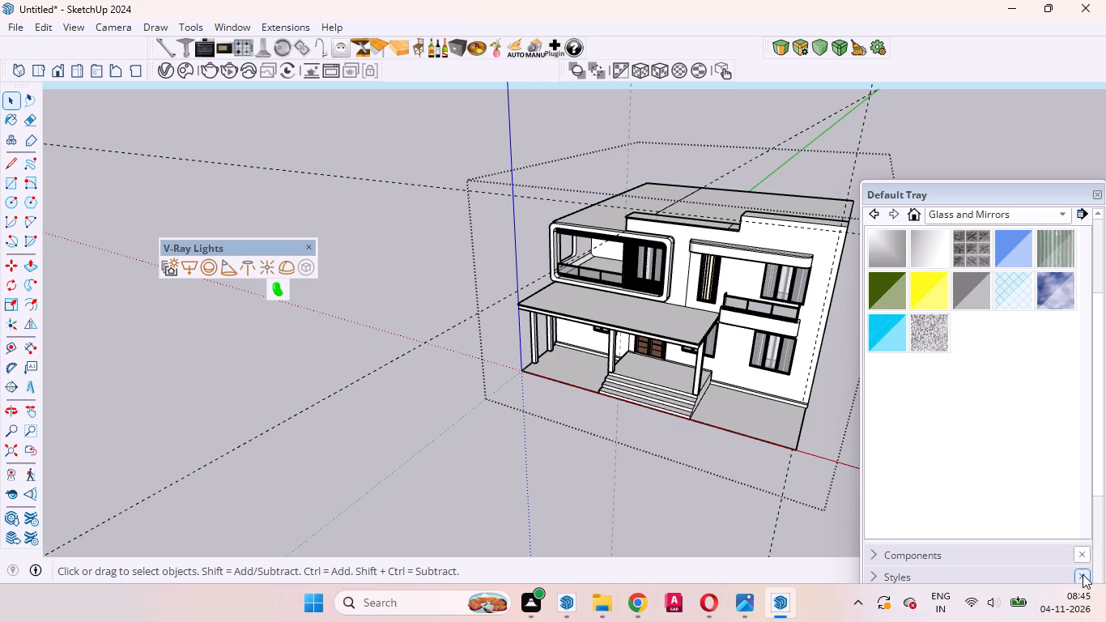
scroll(1082, 572, "down", 5)
scroll(764, 299, "down", 3)
scroll(777, 303, "up", 10)
scroll(714, 191, "up", 1)
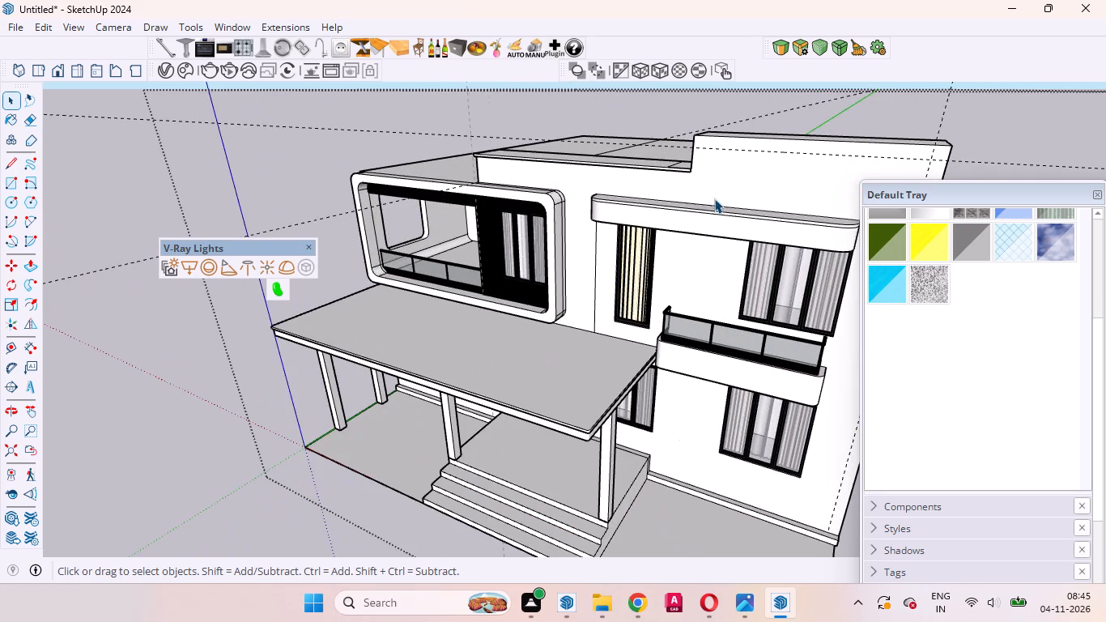
middle_click_drag(714, 202, 757, 163)
scroll(748, 149, "up", 2)
scroll(736, 149, "down", 1)
scroll(736, 149, "up", 2)
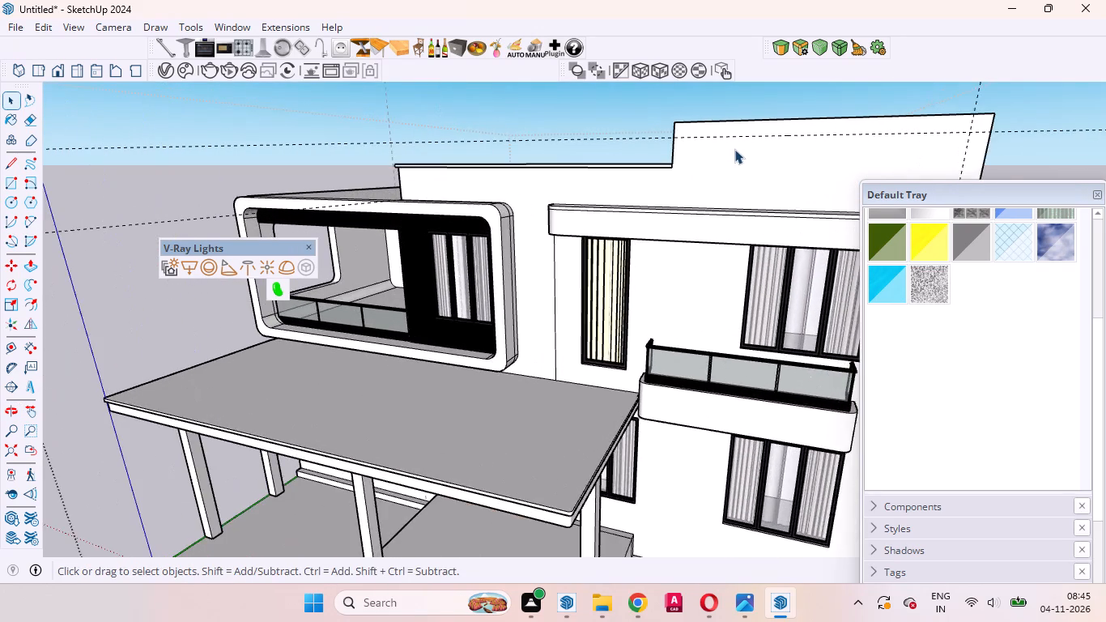
scroll(734, 149, "up", 2)
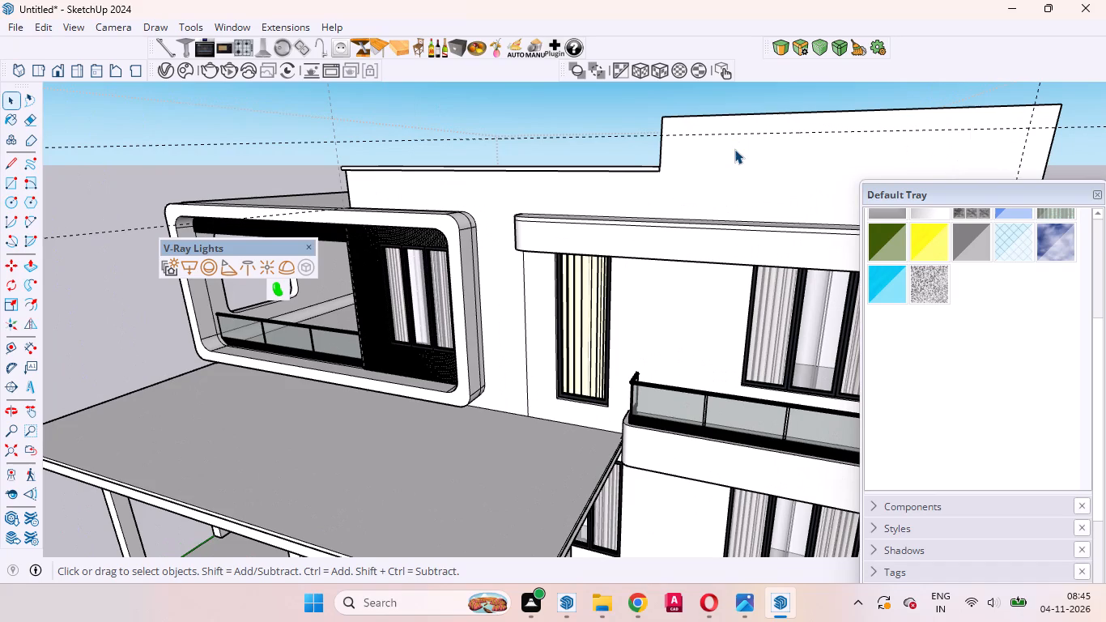
scroll(788, 207, "down", 6)
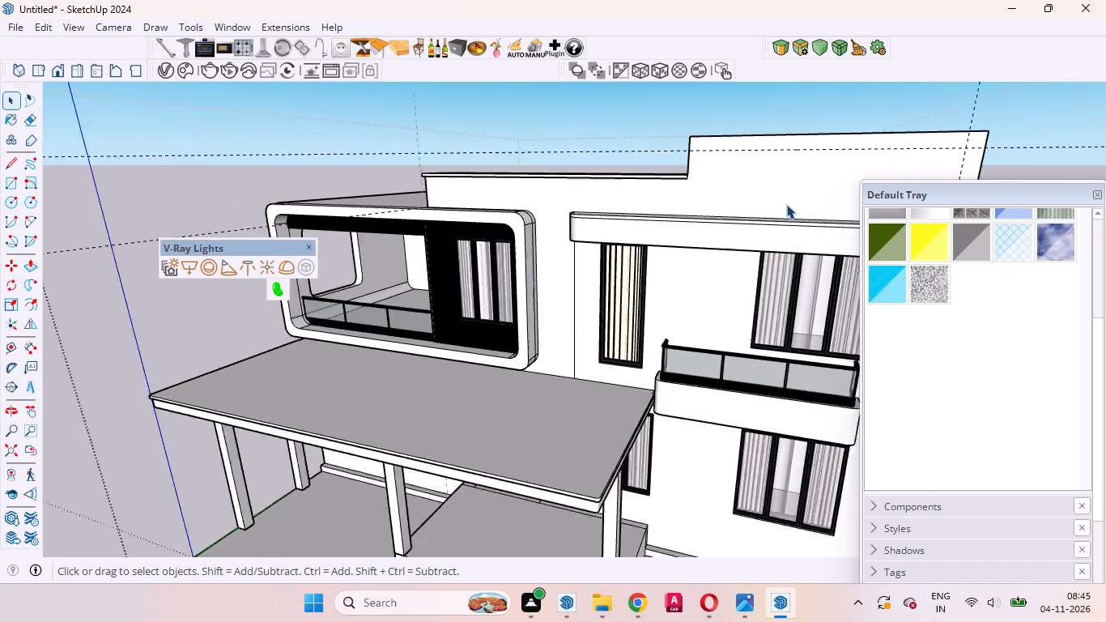
scroll(786, 204, "down", 7)
scroll(717, 155, "down", 1)
scroll(725, 155, "up", 6)
scroll(749, 147, "down", 6)
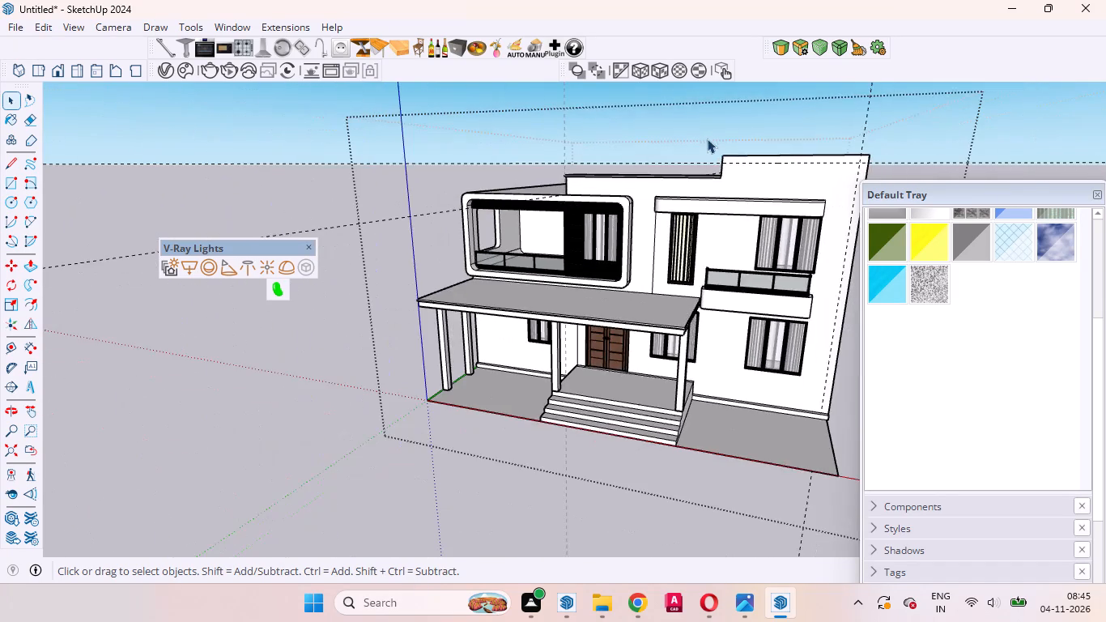
scroll(795, 141, "up", 5)
middle_click(796, 145)
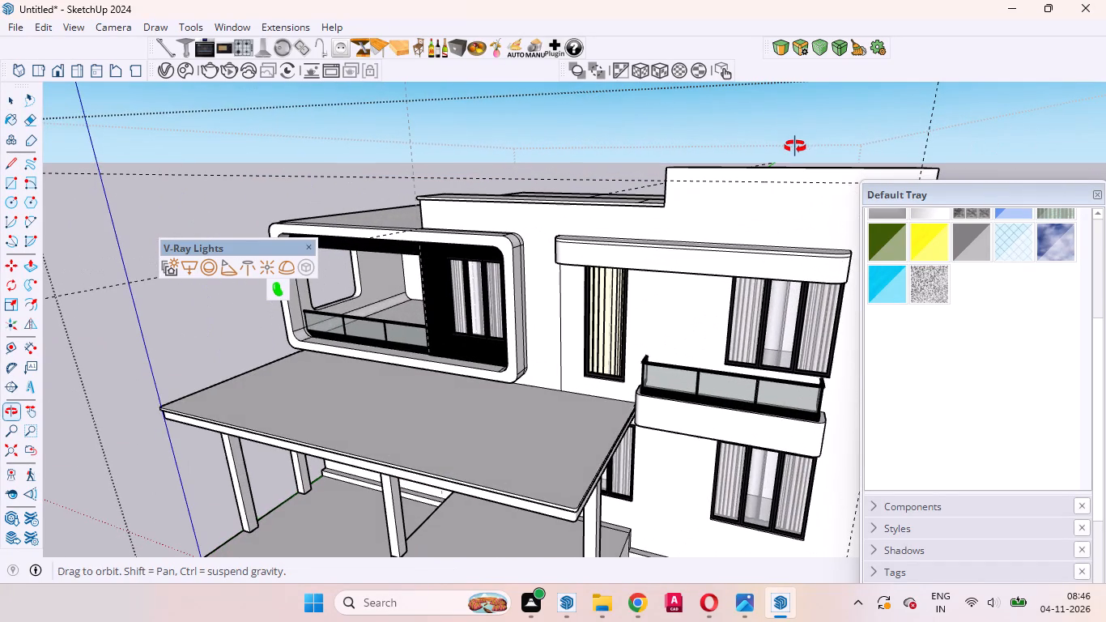
scroll(795, 147, "down", 3)
scroll(795, 147, "up", 4)
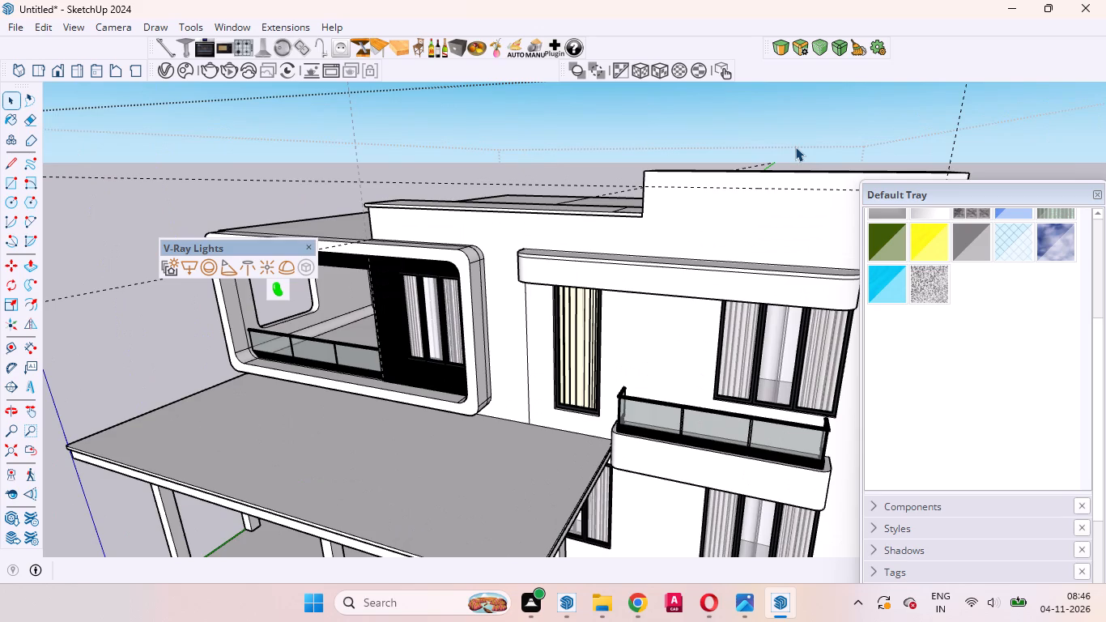
Place a vertical guide line 8" inside the raised parapet's end edge at the step with the lower parapet.
key("t")
scroll(632, 214, "up", 4)
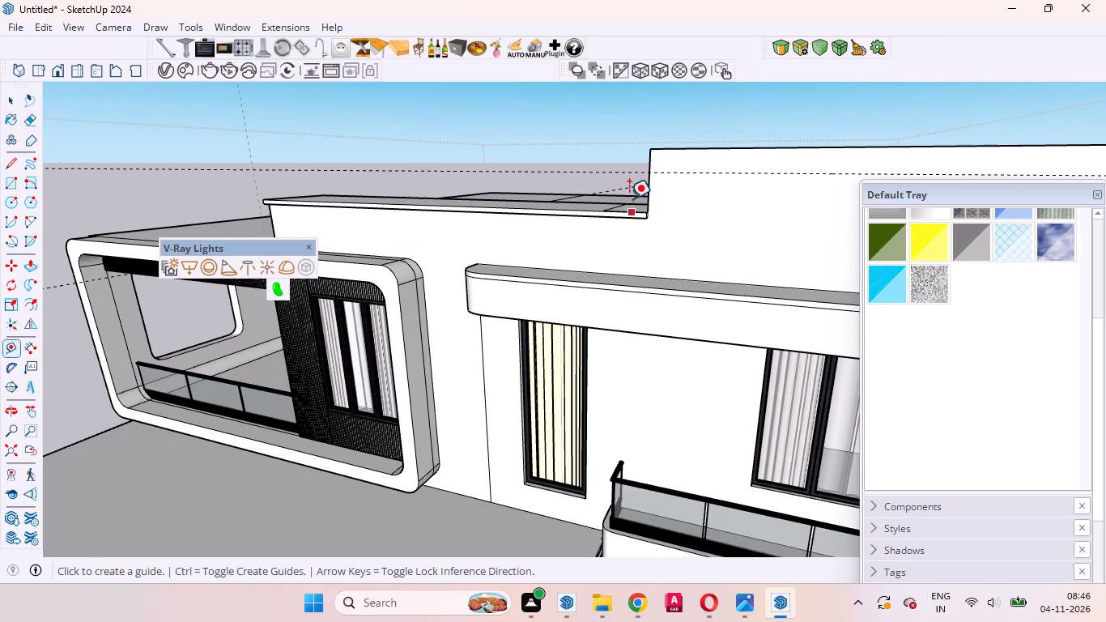
left_click(649, 181)
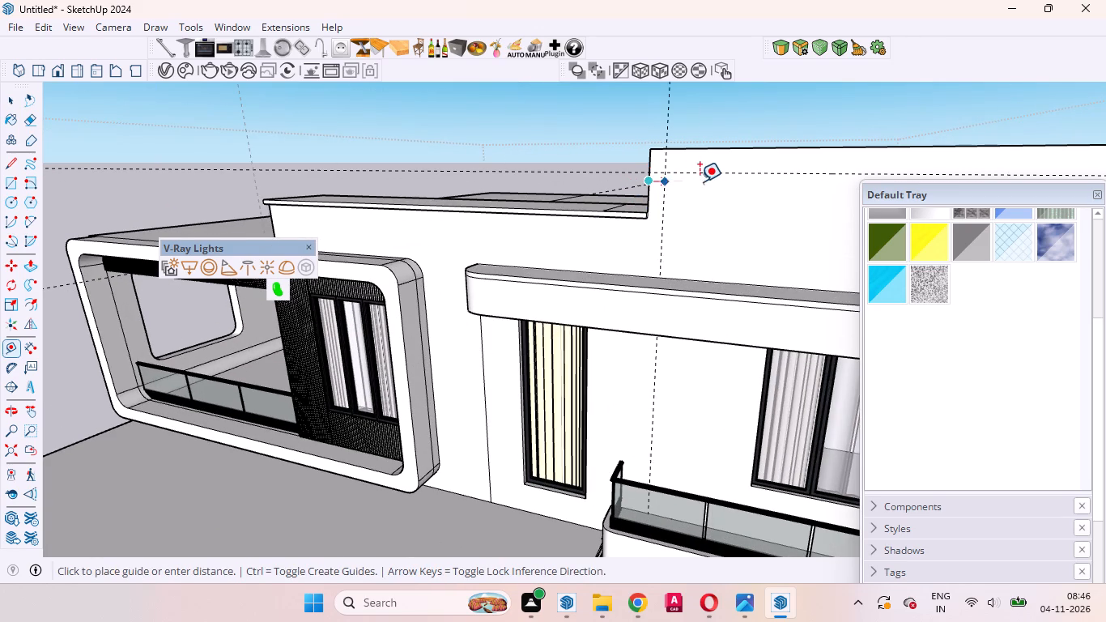
key("8")
key("Return")
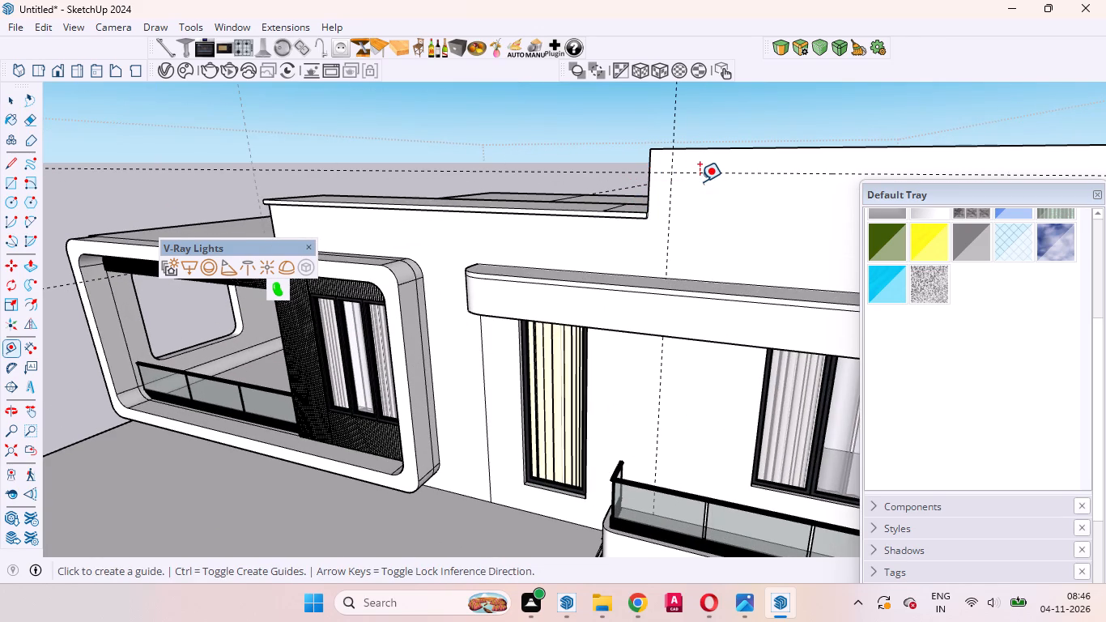
Examine the front wall face and its guide lines around the raised parapet against the whole facade.
key("space")
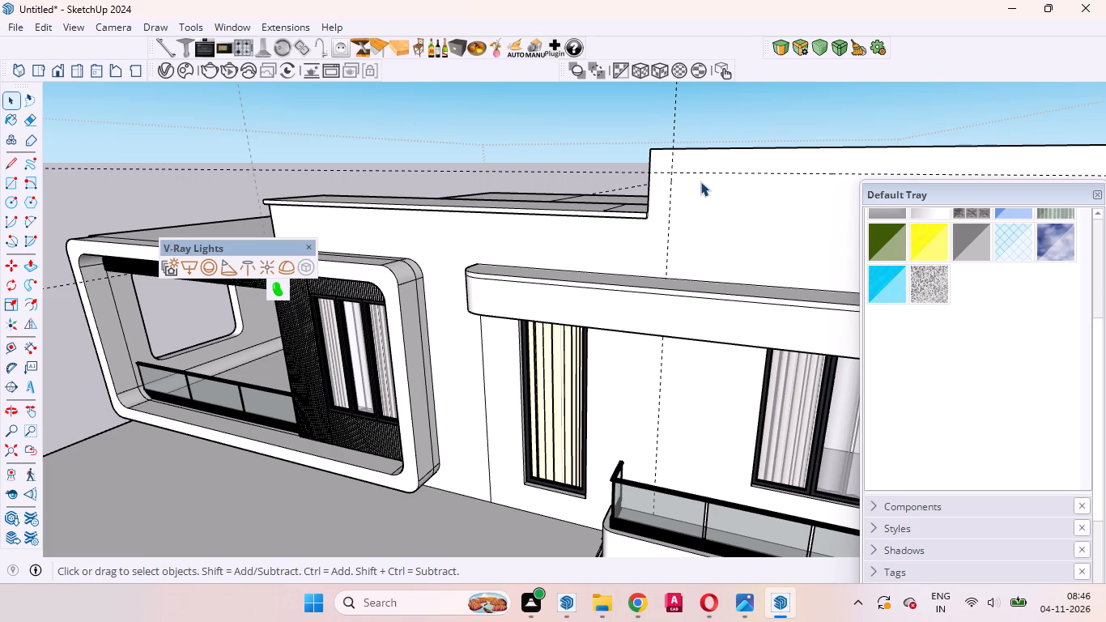
scroll(700, 181, "up", 1)
scroll(700, 181, "down", 1)
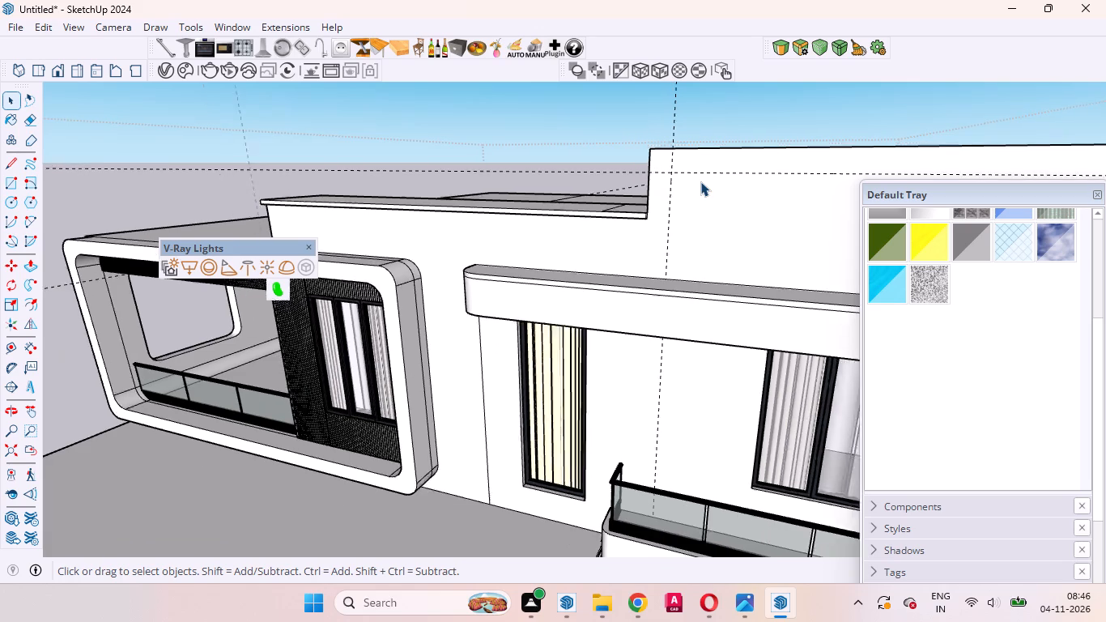
scroll(700, 181, "down", 11)
scroll(687, 219, "up", 2)
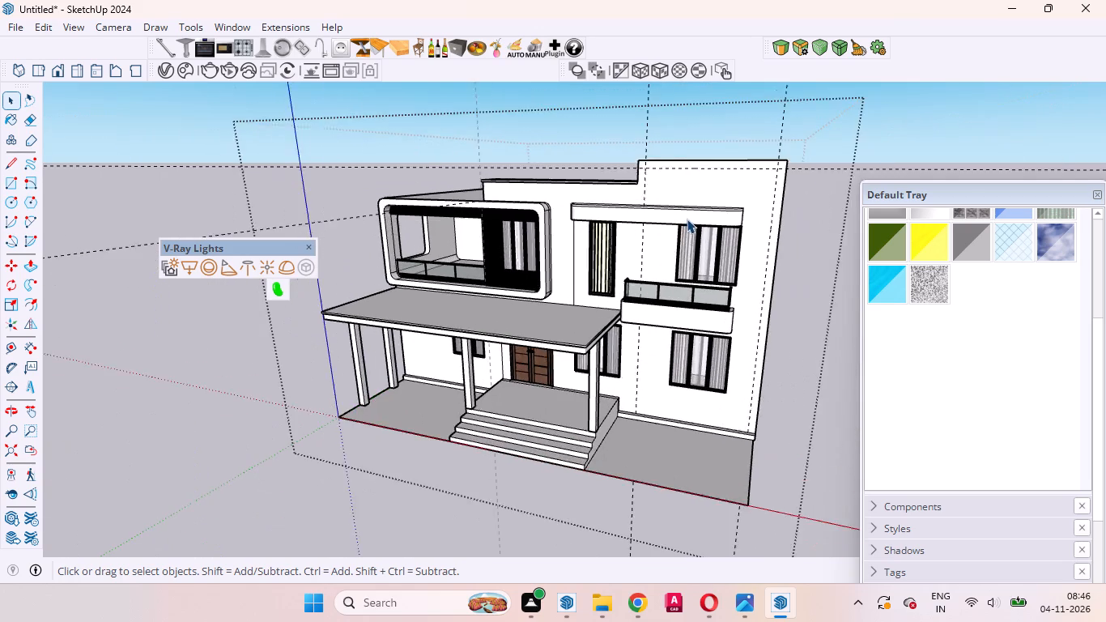
scroll(687, 219, "up", 3)
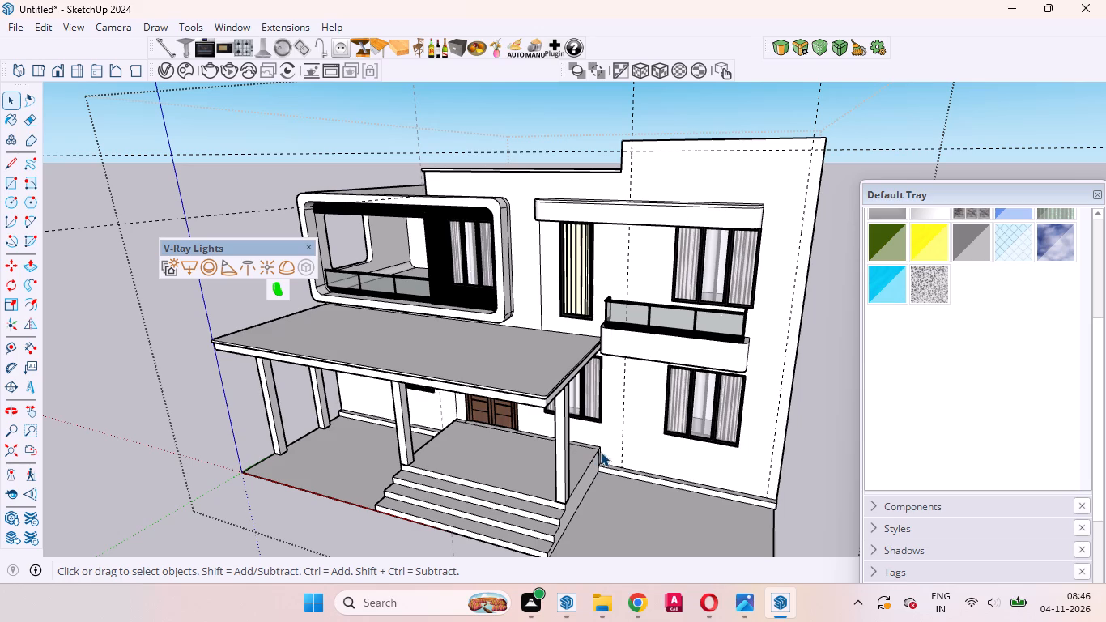
scroll(778, 232, "up", 5)
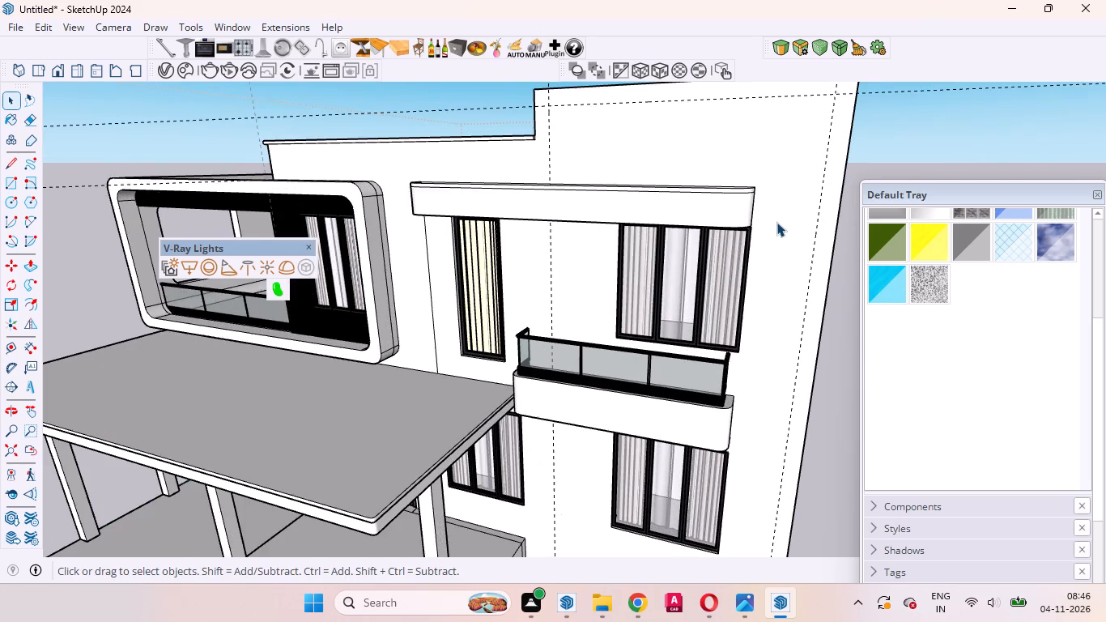
scroll(776, 222, "down", 6)
scroll(763, 183, "up", 3)
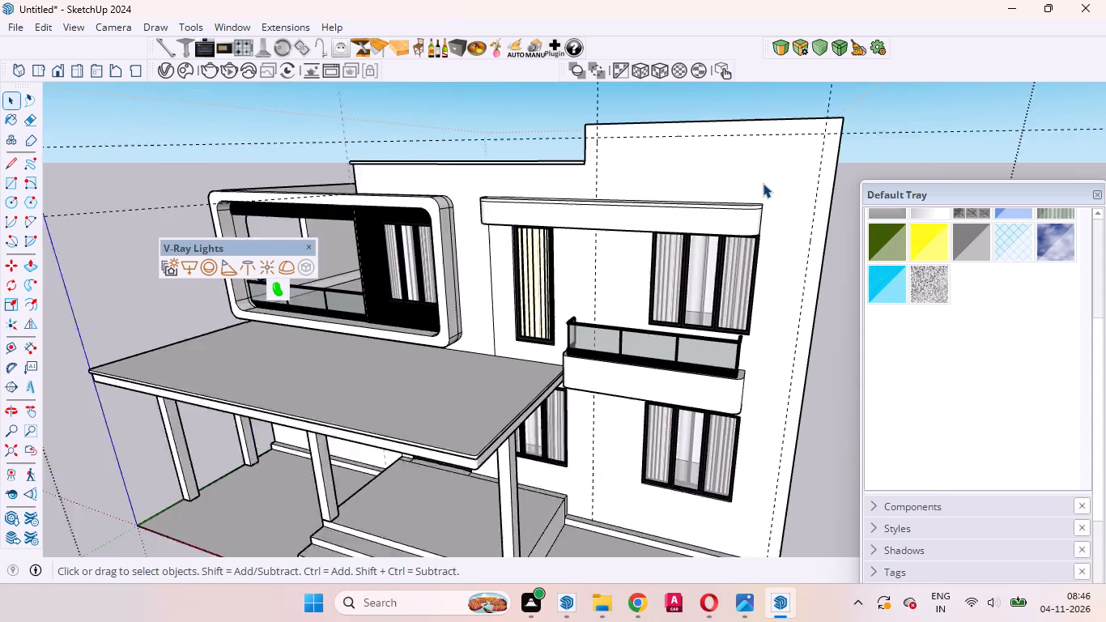
scroll(763, 183, "up", 2)
left_click(763, 183)
scroll(761, 179, "down", 8)
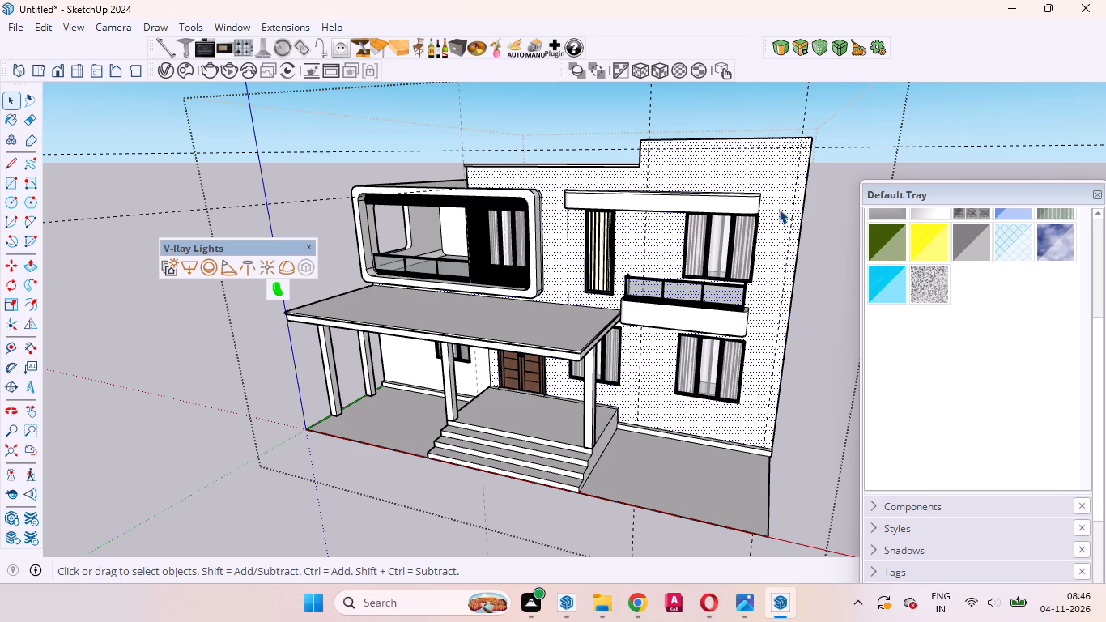
scroll(779, 209, "up", 1)
scroll(779, 209, "down", 5)
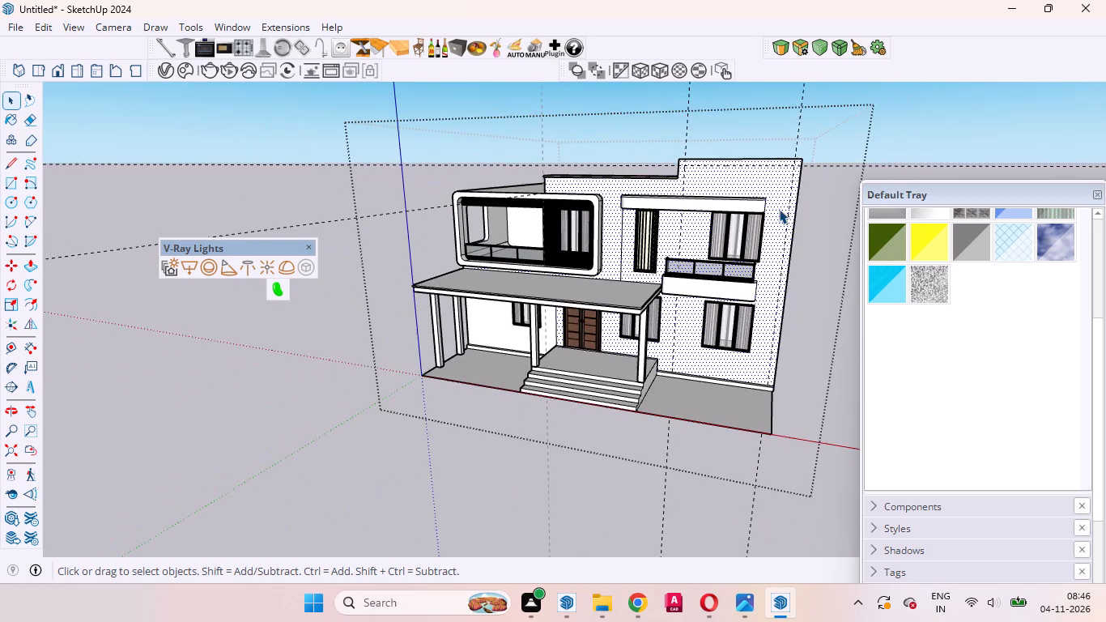
scroll(779, 209, "up", 2)
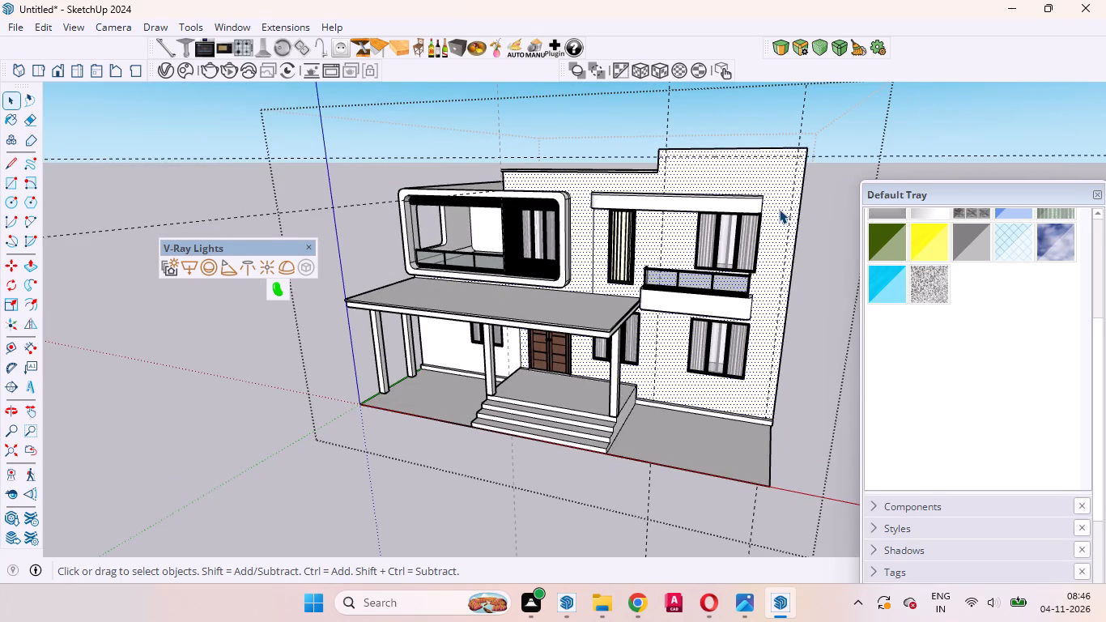
scroll(779, 209, "up", 2)
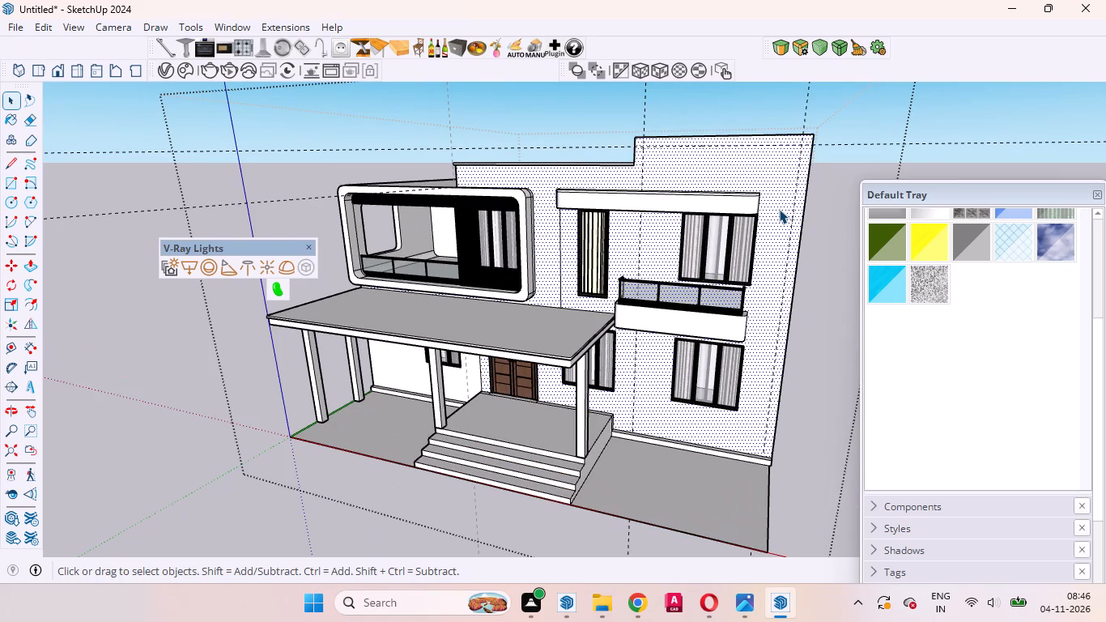
Draw a vertical line from the foot of the parapet step down to the back edge of the canopy above the upper windows.
scroll(779, 209, "up", 3)
scroll(570, 117, "up", 4)
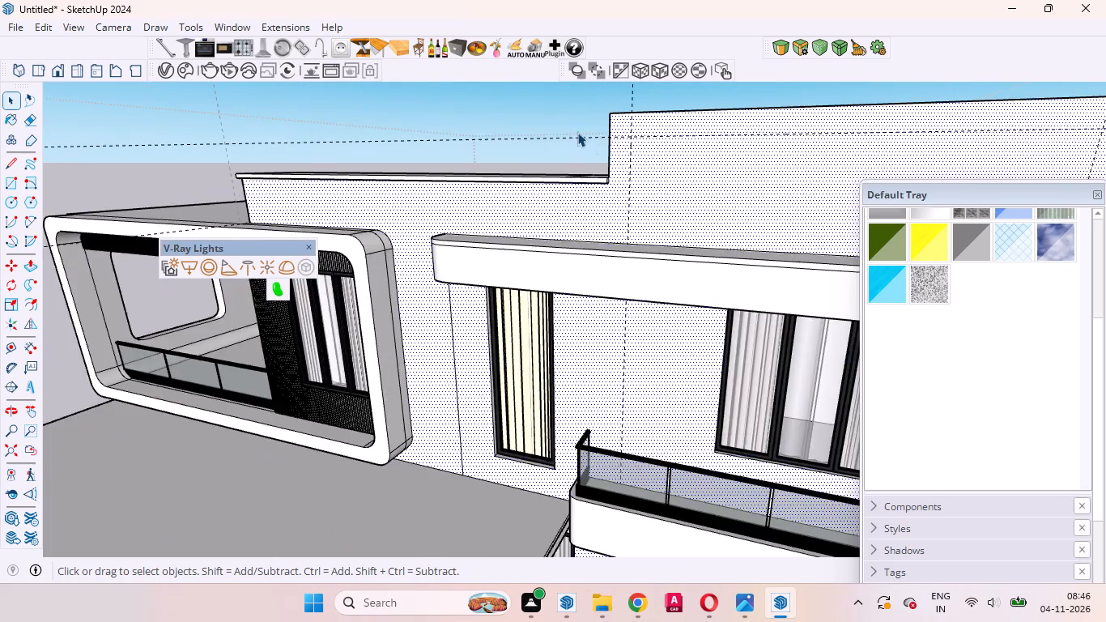
scroll(588, 147, "up", 2)
scroll(588, 147, "down", 1)
scroll(588, 147, "up", 1)
scroll(650, 225, "up", 9)
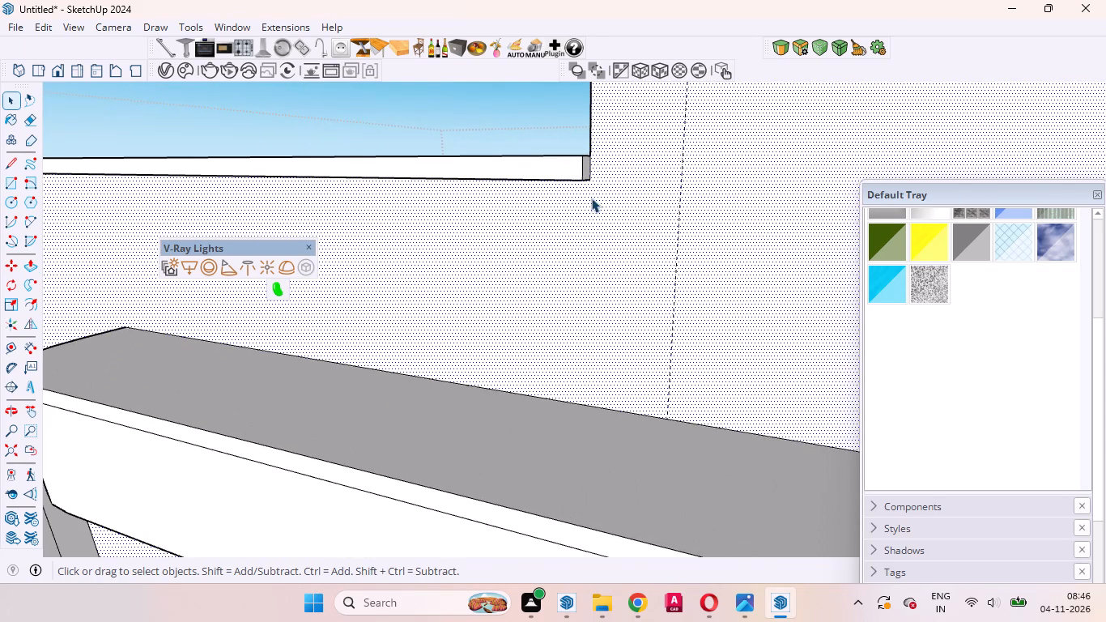
middle_click_drag(583, 198, 538, 194)
middle_click(538, 194)
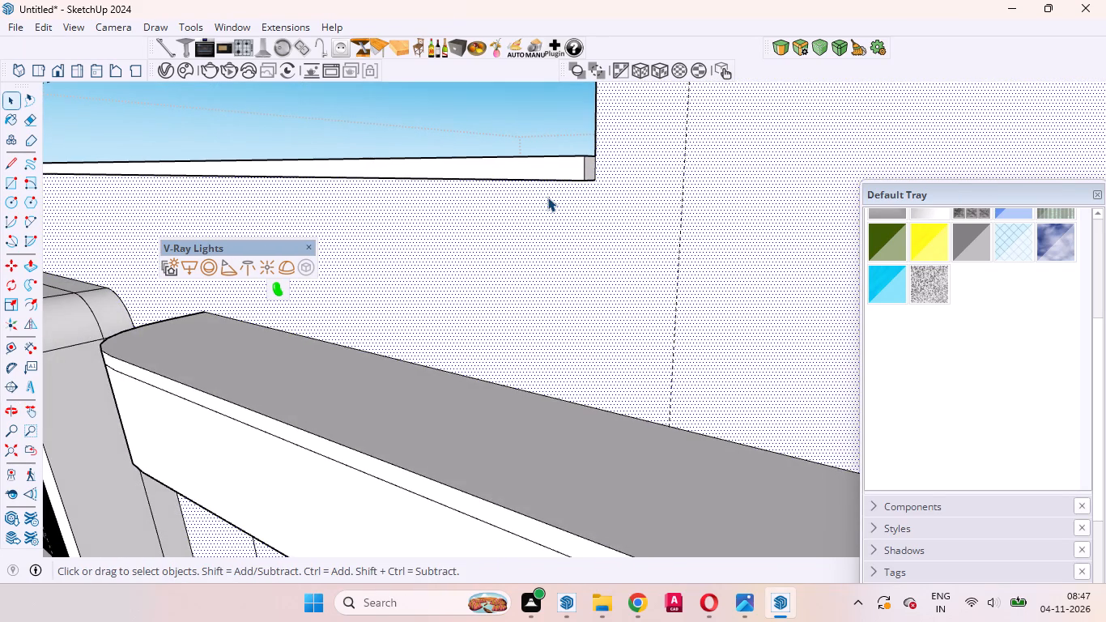
scroll(547, 197, "down", 1)
scroll(547, 197, "up", 1)
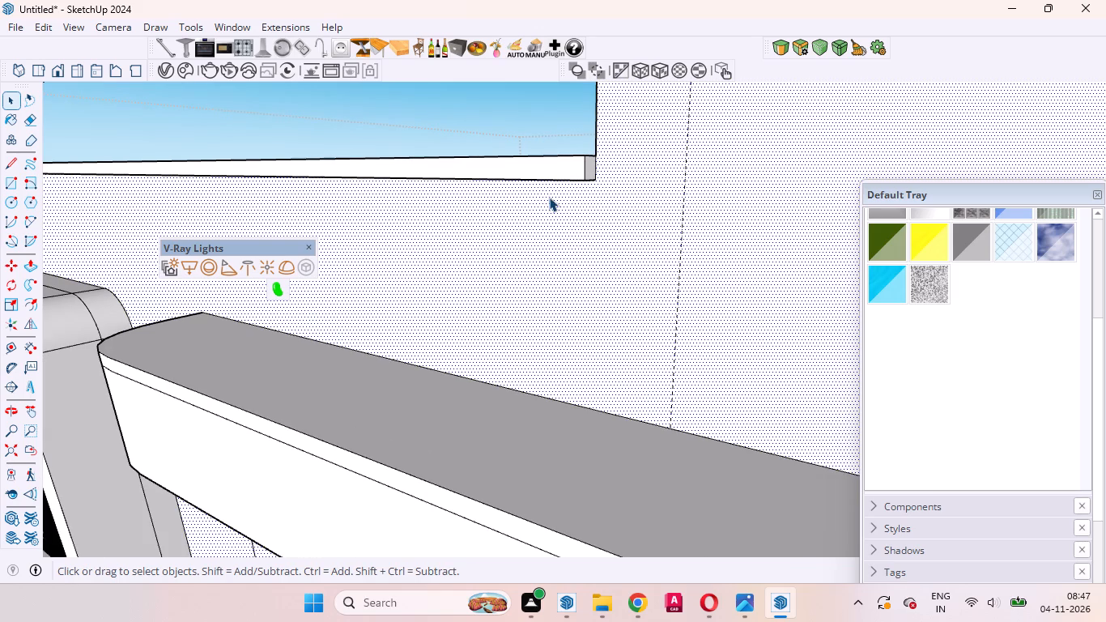
scroll(685, 177, "up", 4)
scroll(685, 177, "down", 4)
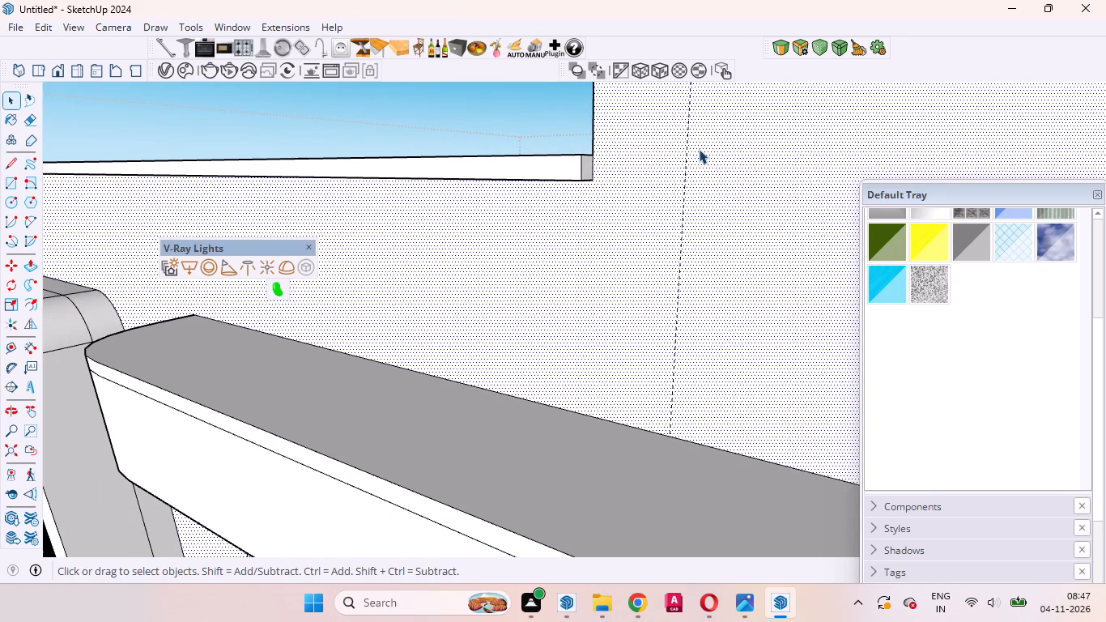
key("l")
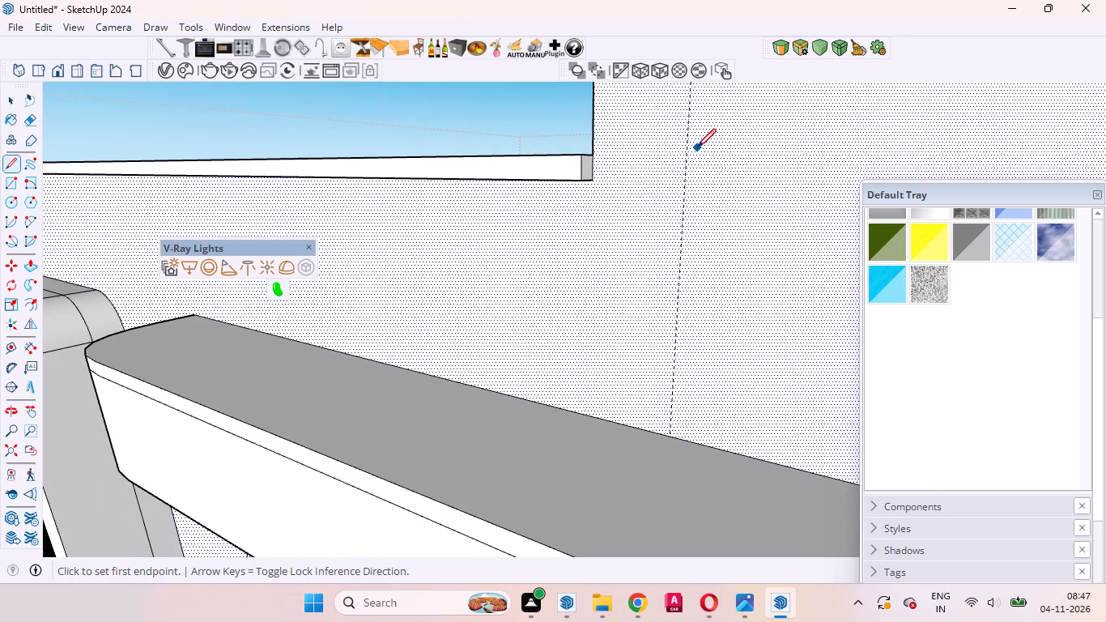
left_click(595, 158)
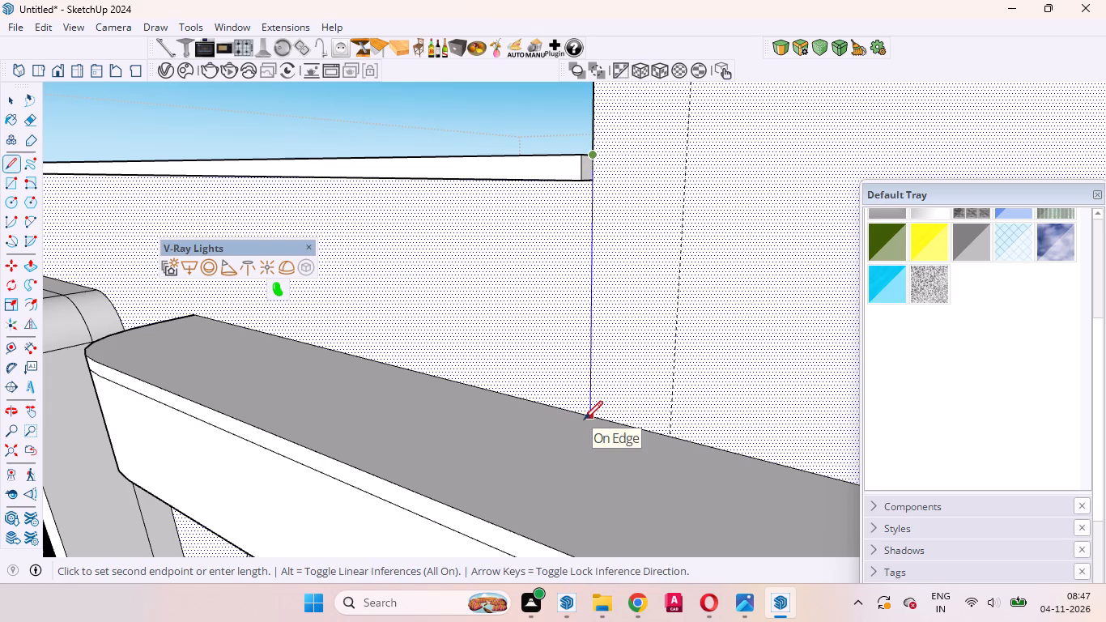
left_click(585, 420)
Draw a narrow vertical rectangle between the raised parapet's stepped end and the nearby guide, from the canopy's back edge to the parapet top.
scroll(662, 397, "down", 10)
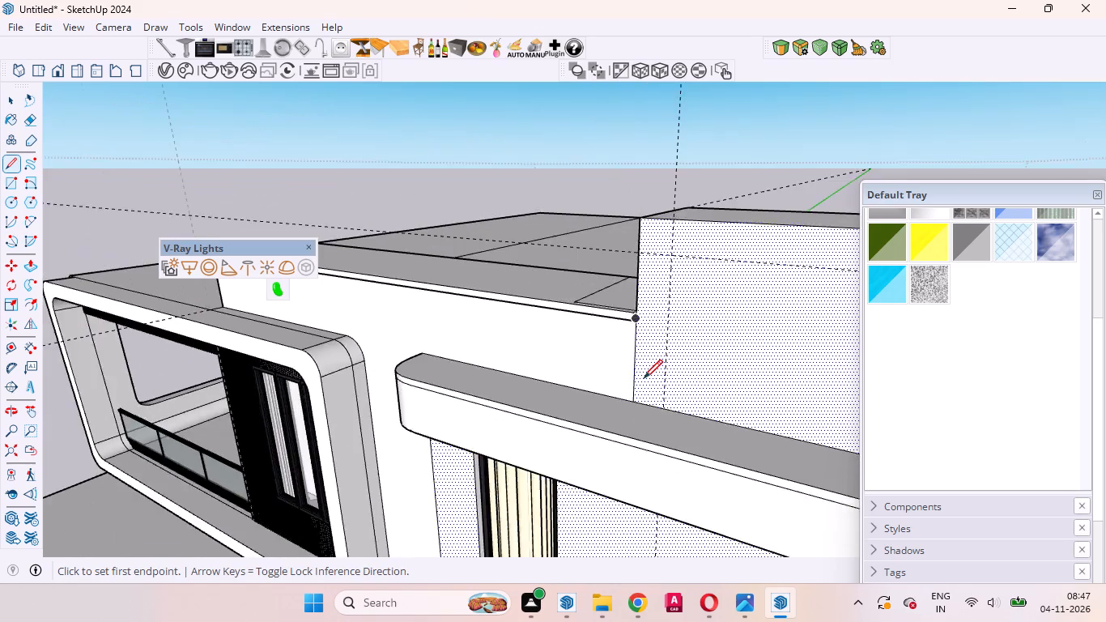
scroll(644, 378, "down", 4)
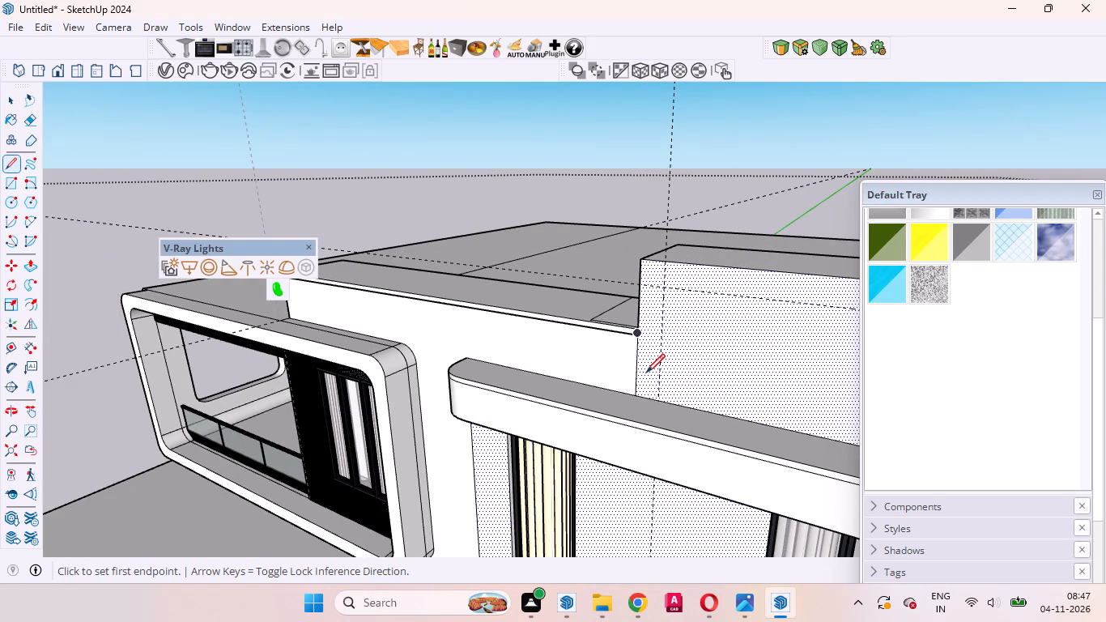
key("r")
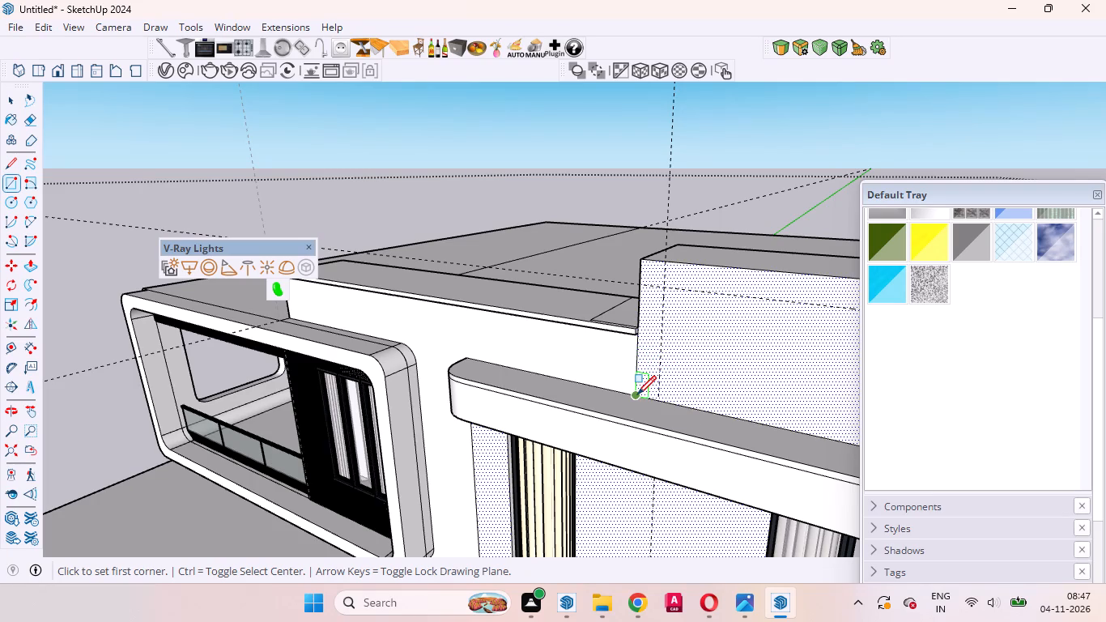
left_click(637, 394)
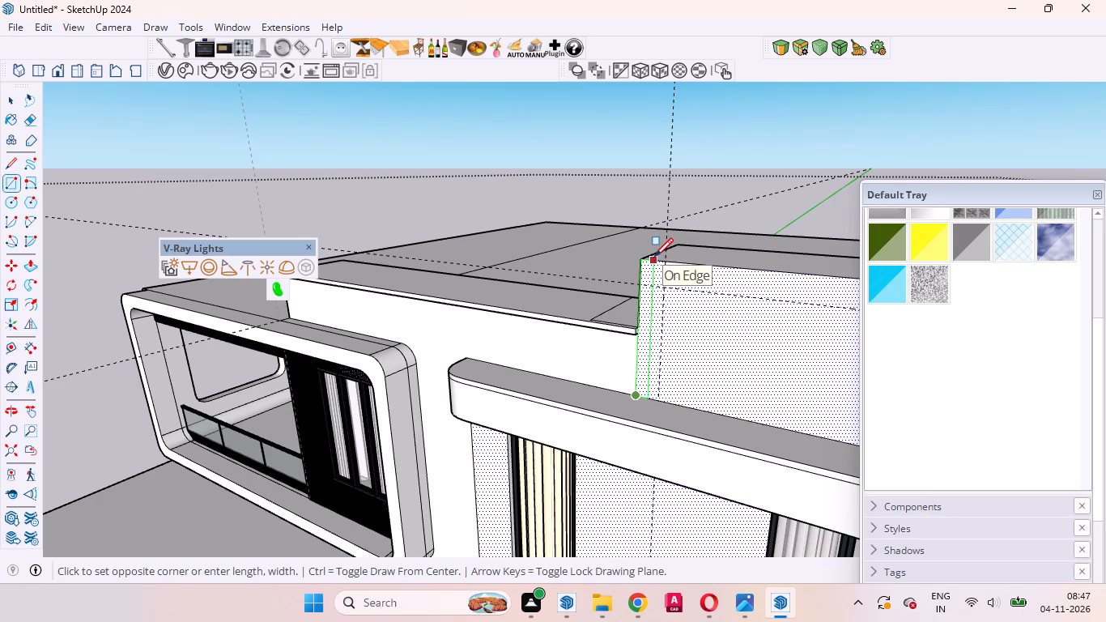
left_click(664, 263)
scroll(636, 259, "down", 2)
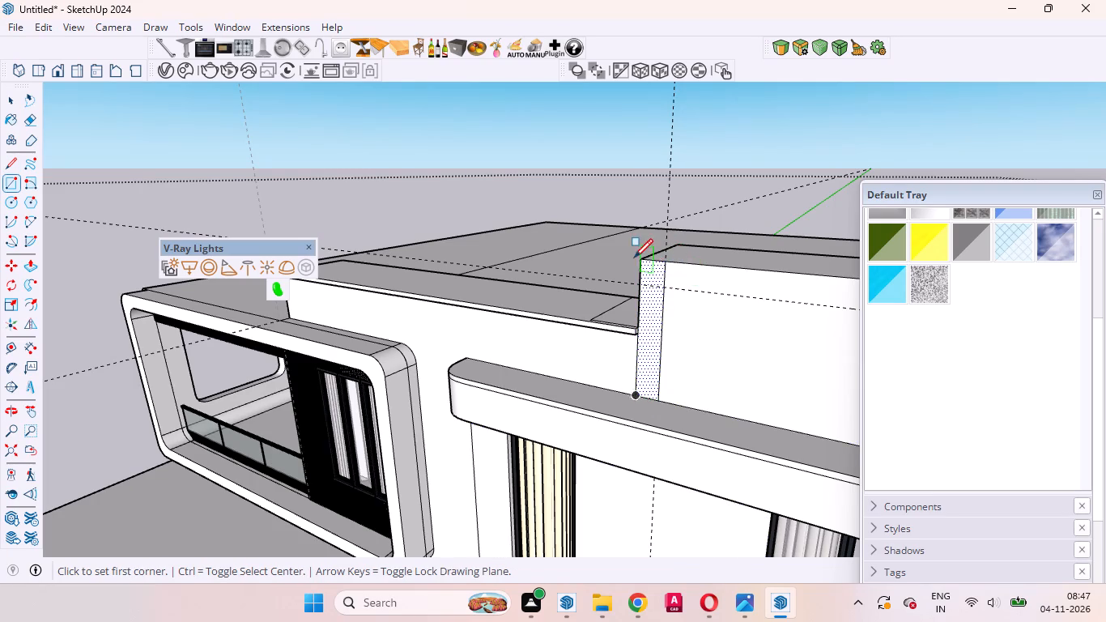
Draw a long rectangle along the raised parapet's top edge, spanning between the two vertical guides down to the horizontal guide.
scroll(634, 258, "down", 4)
scroll(644, 272, "up", 4)
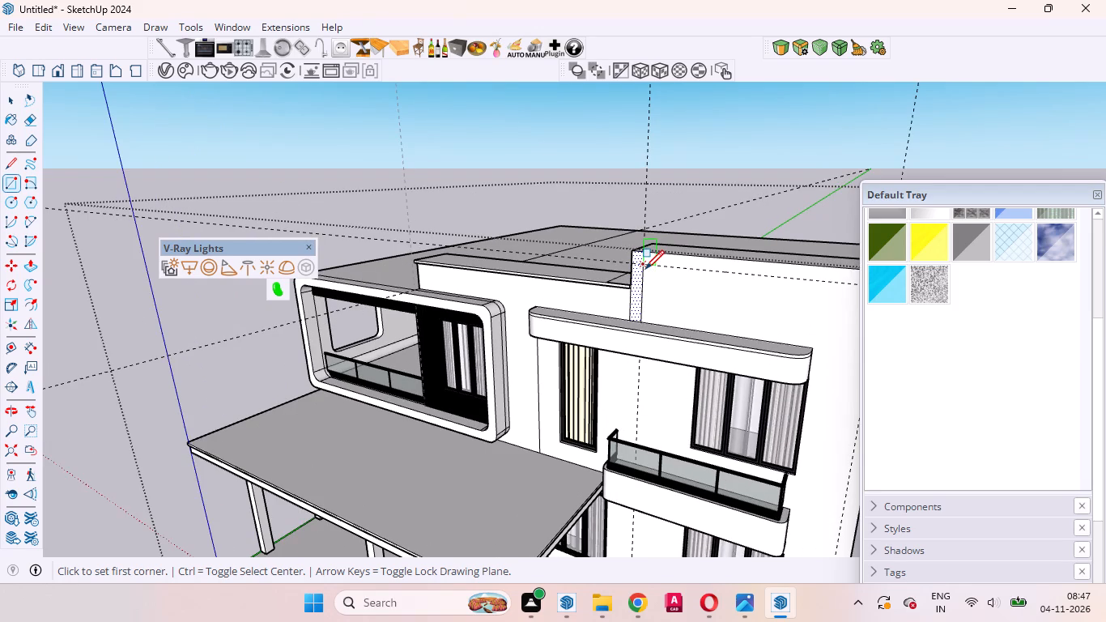
left_click(645, 269)
scroll(694, 267, "down", 5)
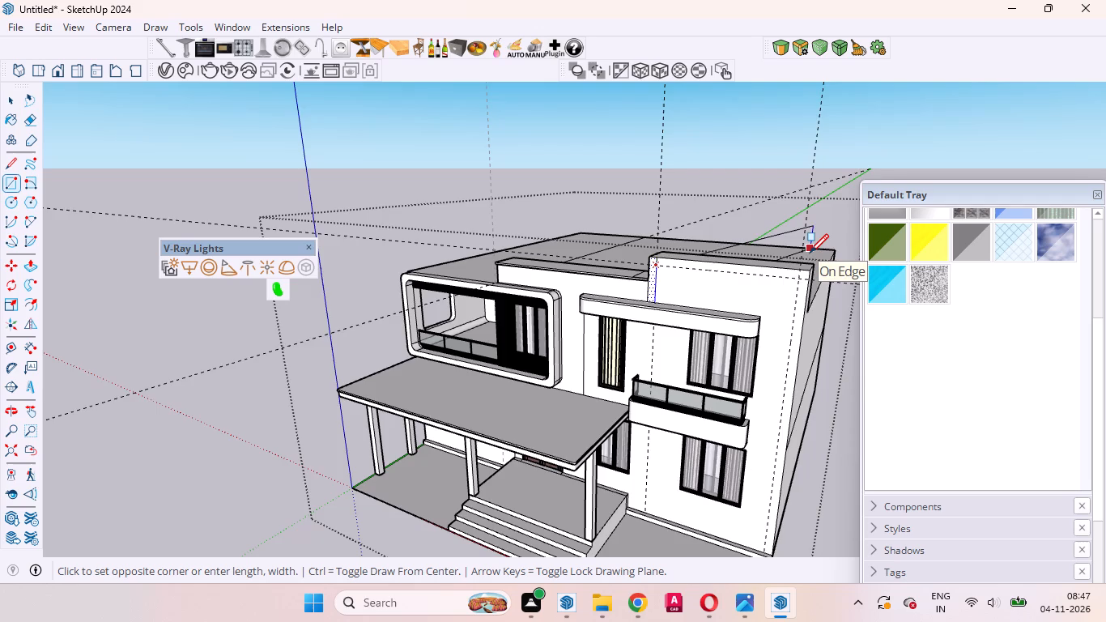
scroll(810, 253, "up", 4)
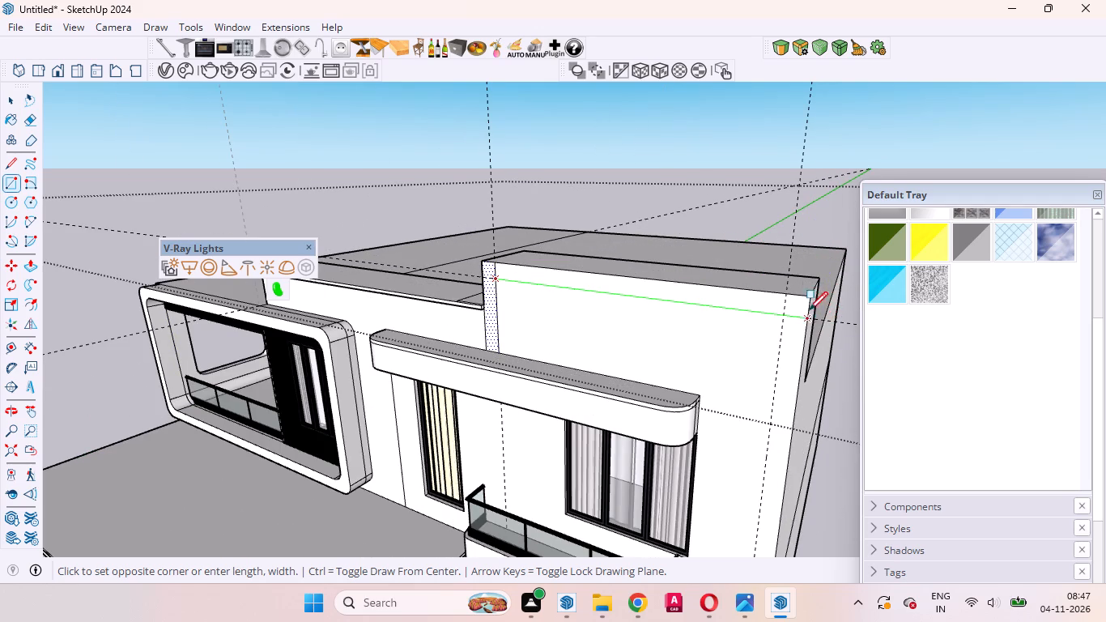
left_click(802, 297)
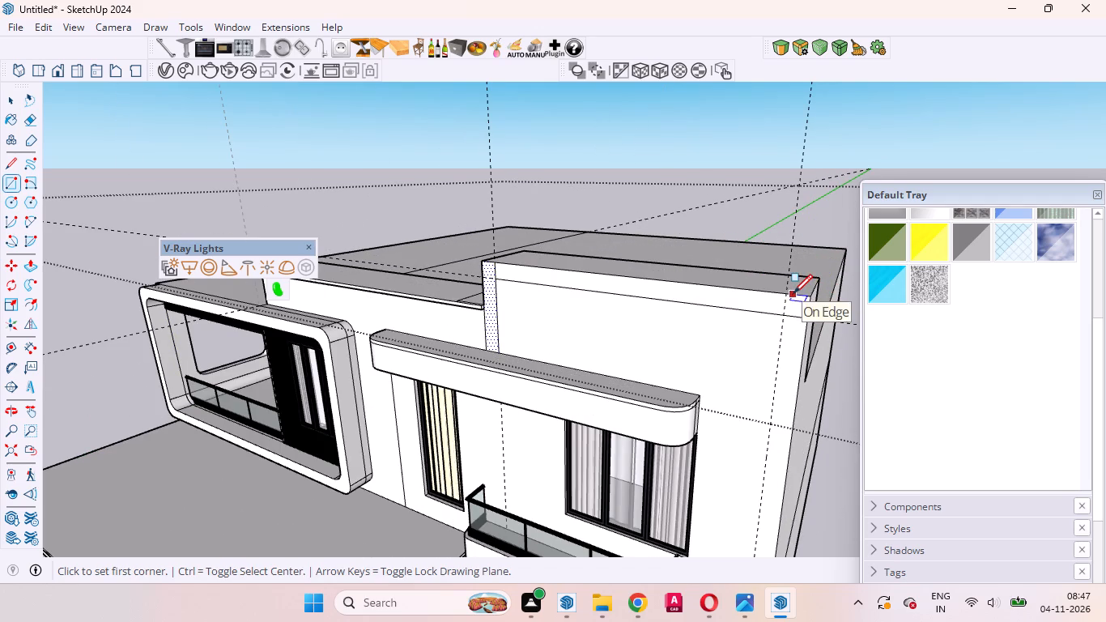
Draw a tall narrow rectangle along the front wall's outer corner, from the guide at the parapet top down to the base plinth.
left_click(784, 292)
scroll(810, 400, "down", 5)
scroll(773, 286, "down", 2)
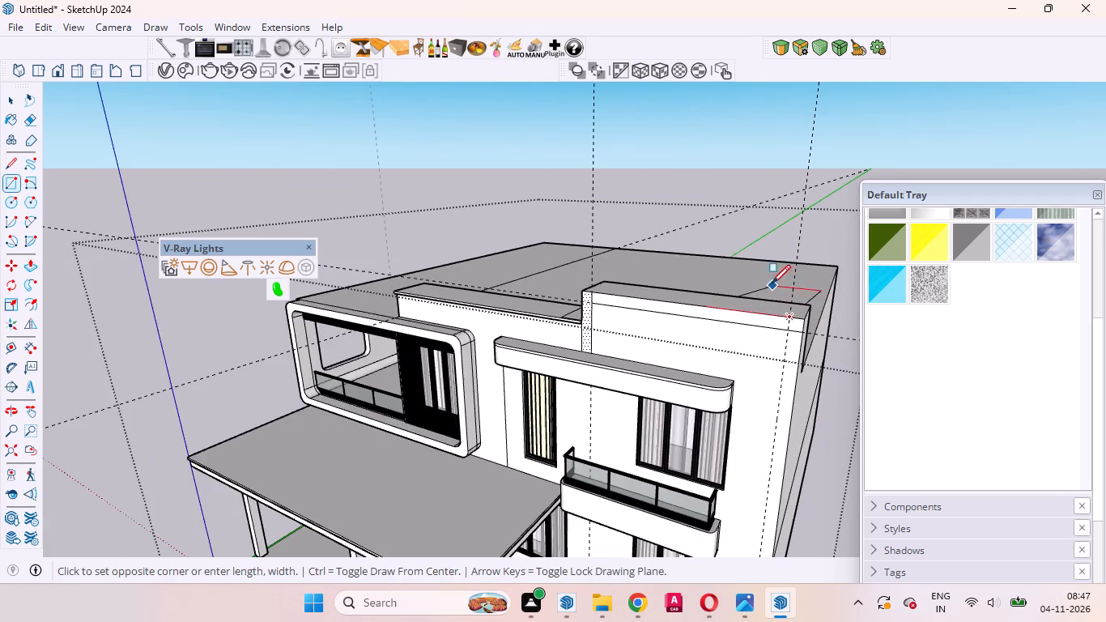
scroll(772, 283, "down", 9)
scroll(747, 389, "up", 7)
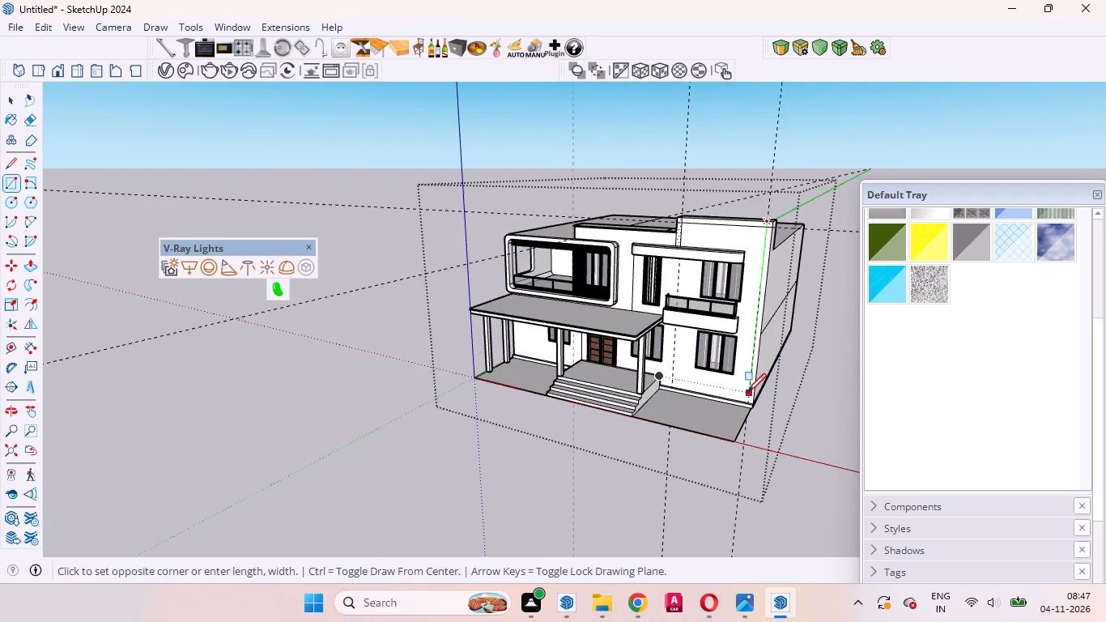
scroll(747, 392, "up", 14)
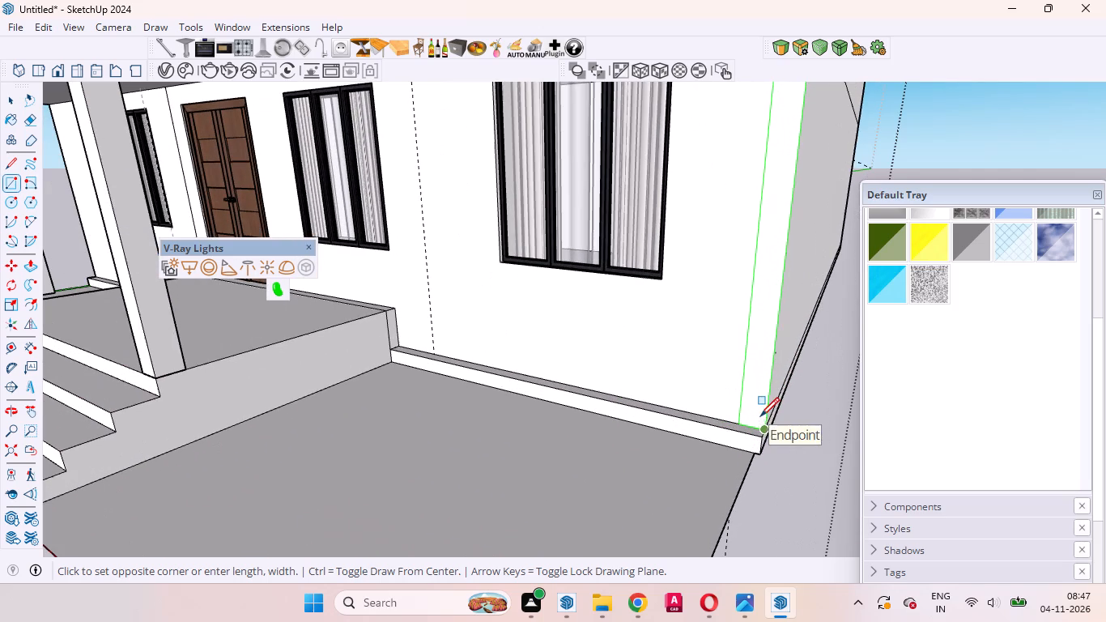
left_click(765, 424)
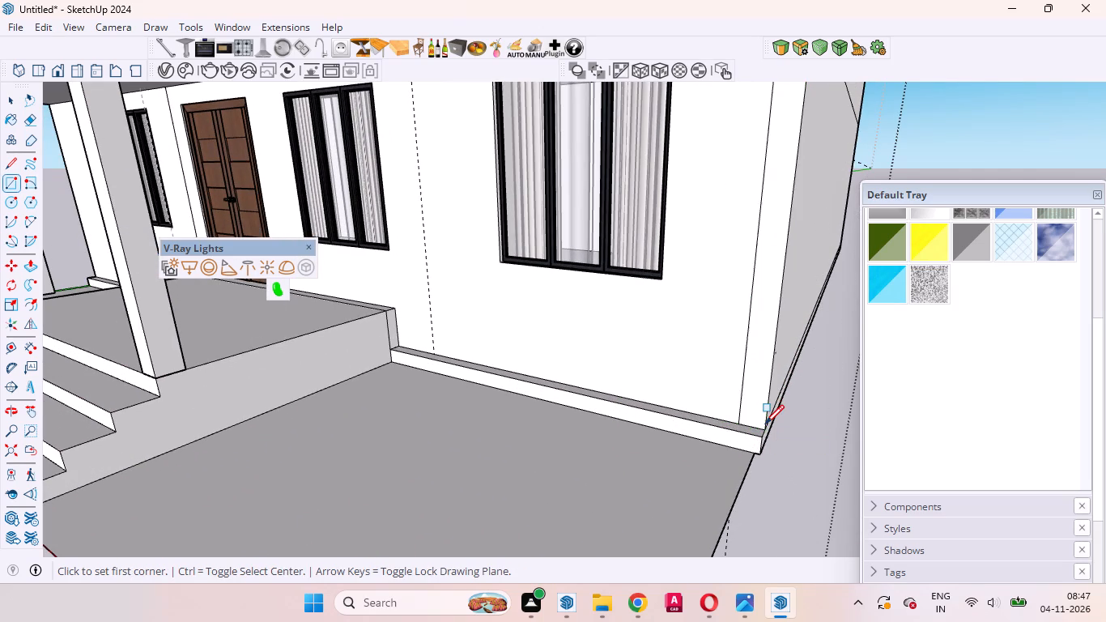
Examine the border band outlined on the front wall around the raised parapet and outer corner.
scroll(765, 418, "down", 9)
scroll(765, 418, "up", 1)
scroll(765, 418, "down", 11)
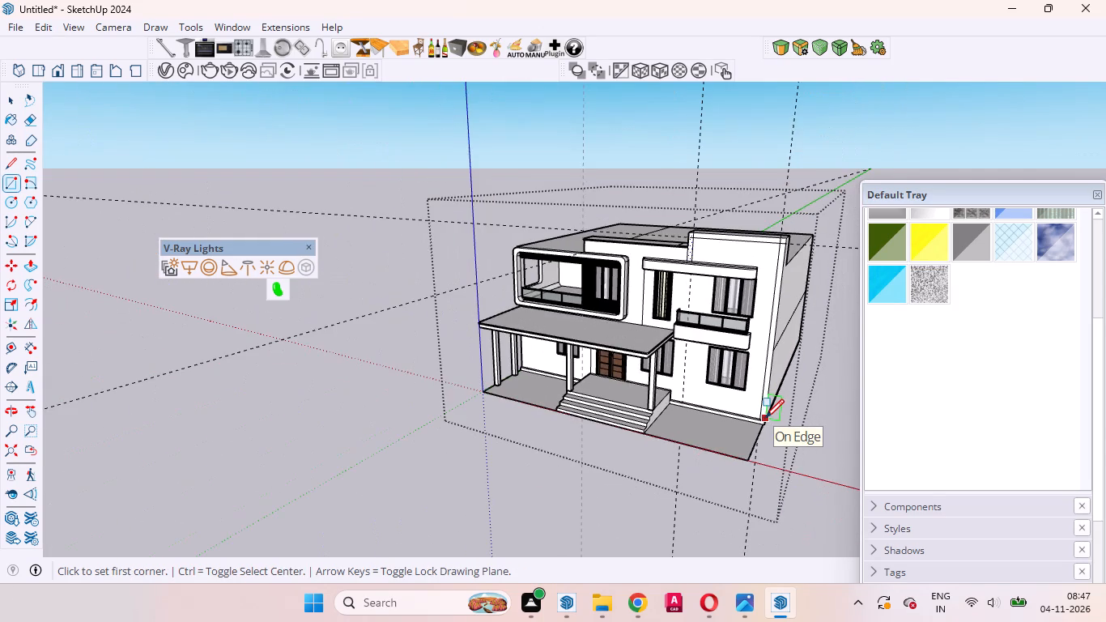
key("space")
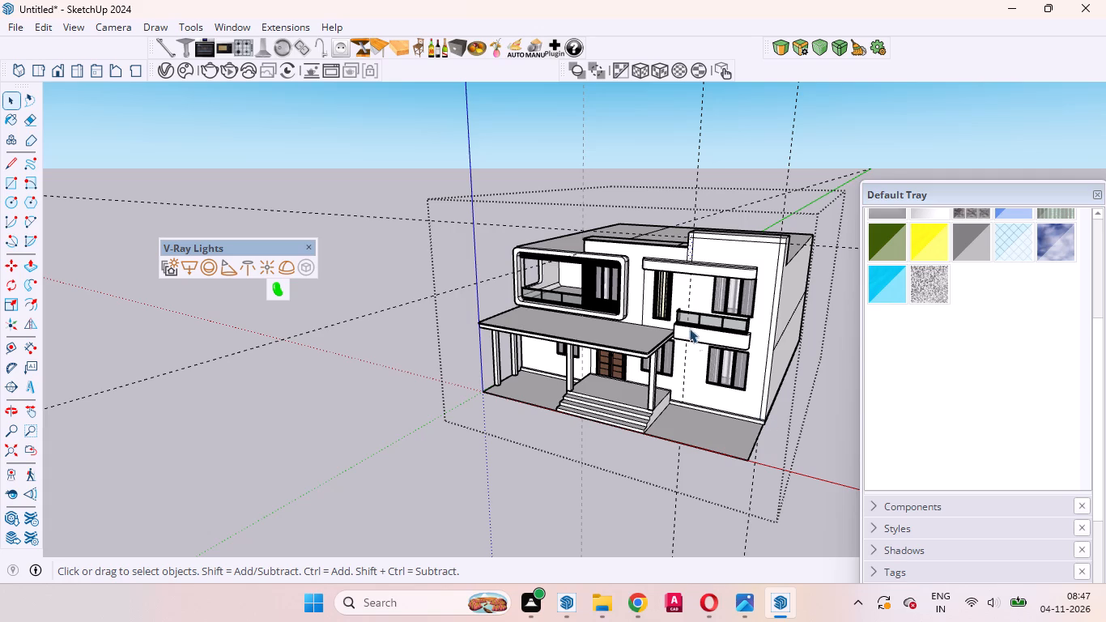
scroll(1105, 17, "up", 1)
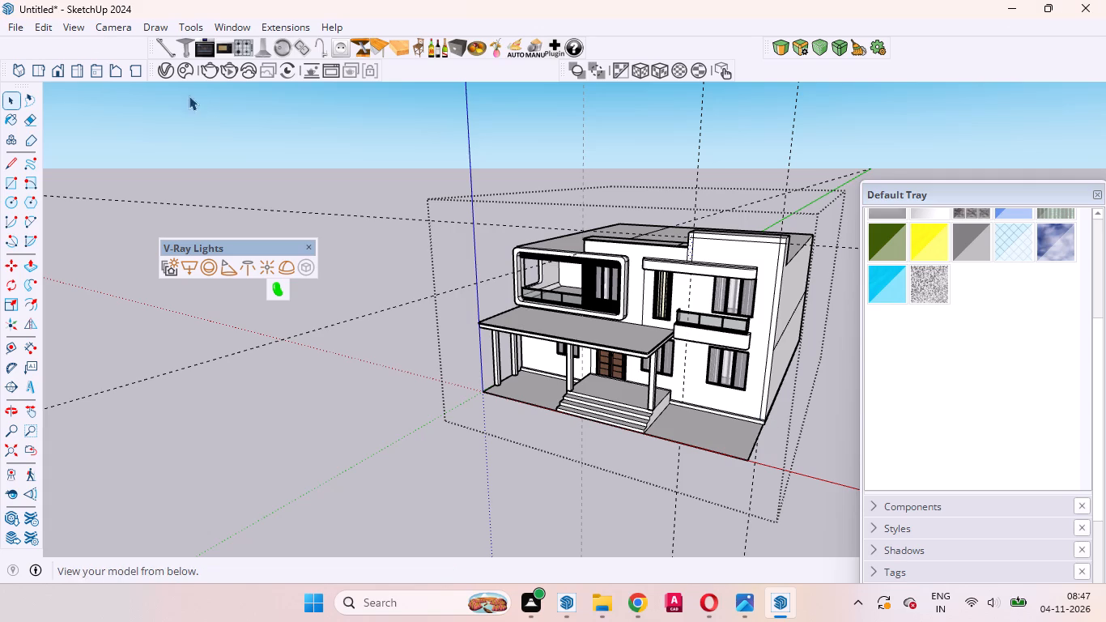
scroll(793, 273, "up", 2)
scroll(765, 212, "up", 5)
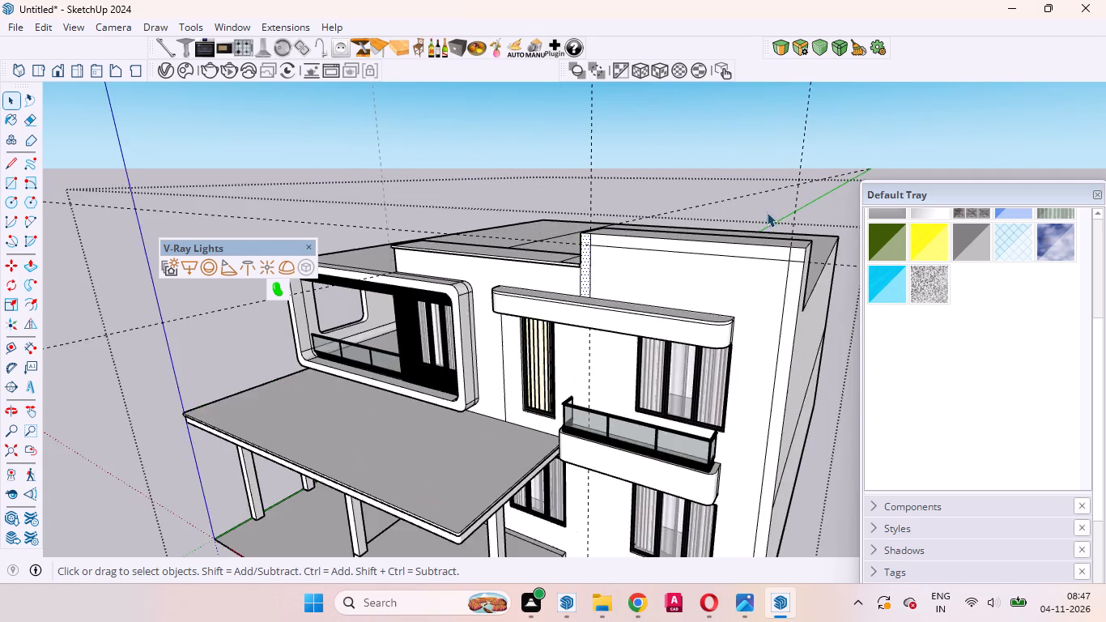
scroll(772, 227, "up", 4)
scroll(780, 282, "down", 8)
scroll(907, 406, "up", 2)
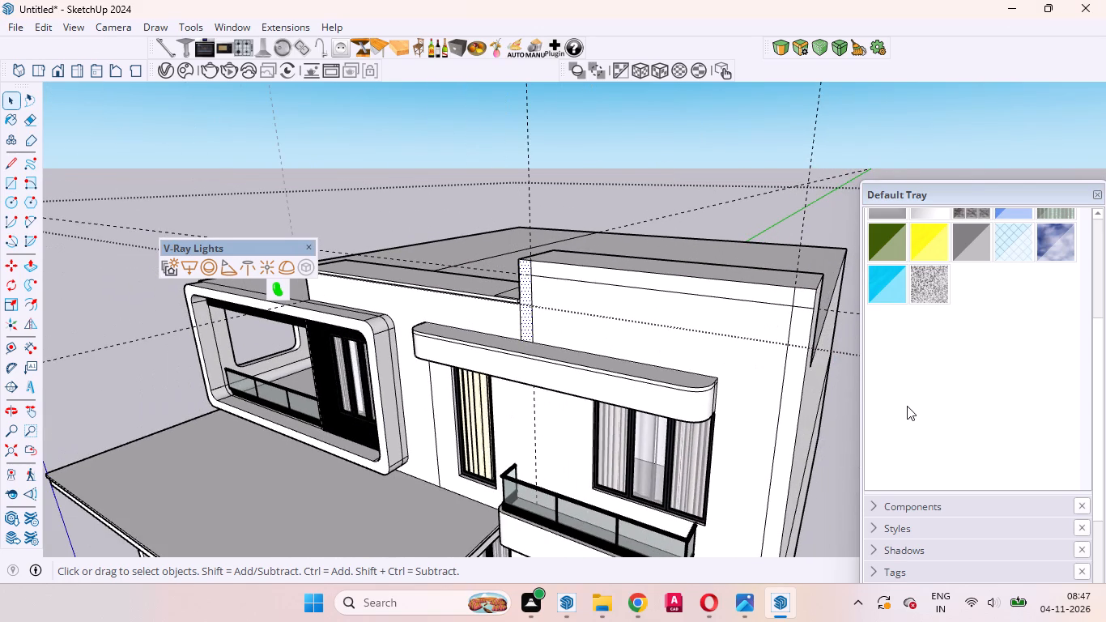
Erase the two short edge segments crossing the border band where its top strip meets the outer corner strip.
scroll(907, 406, "up", 1)
scroll(786, 295, "up", 16)
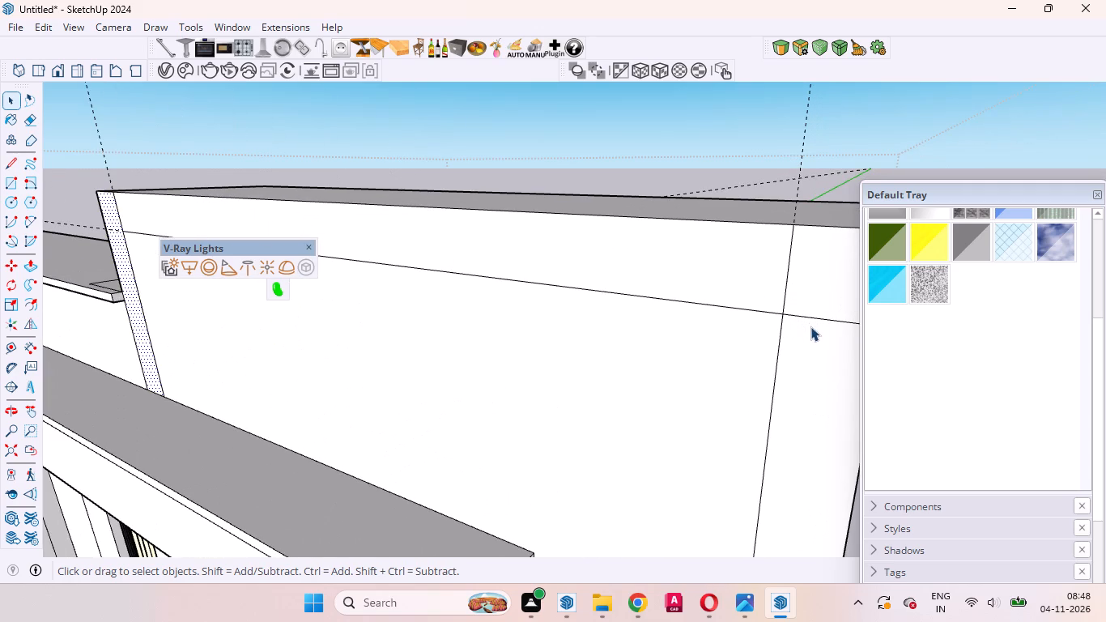
left_click(806, 315)
right_click(806, 315)
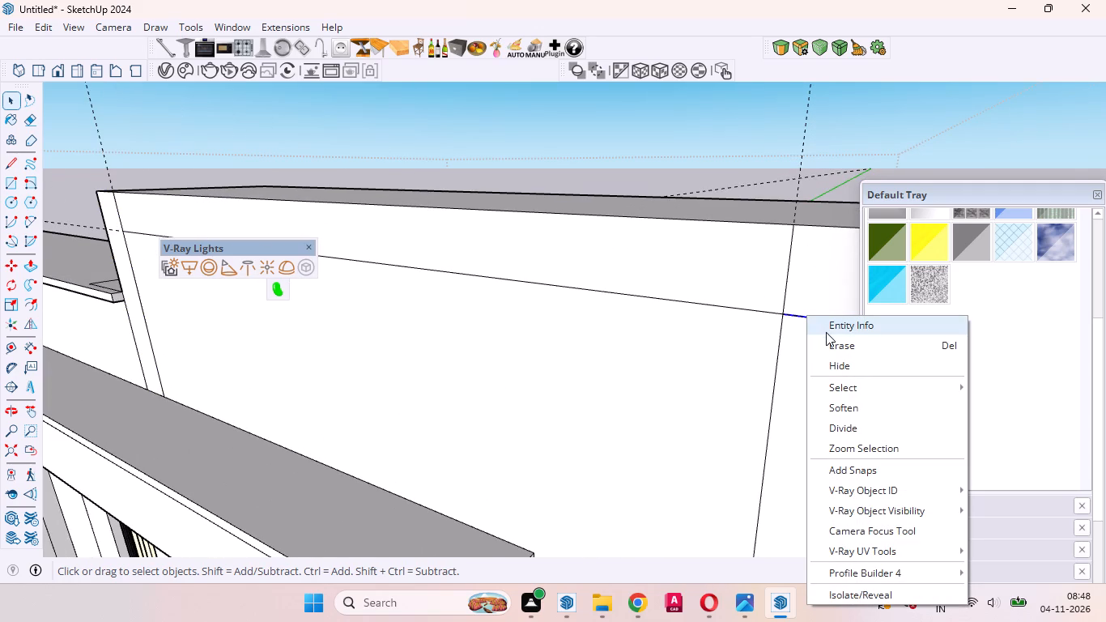
left_click(830, 343)
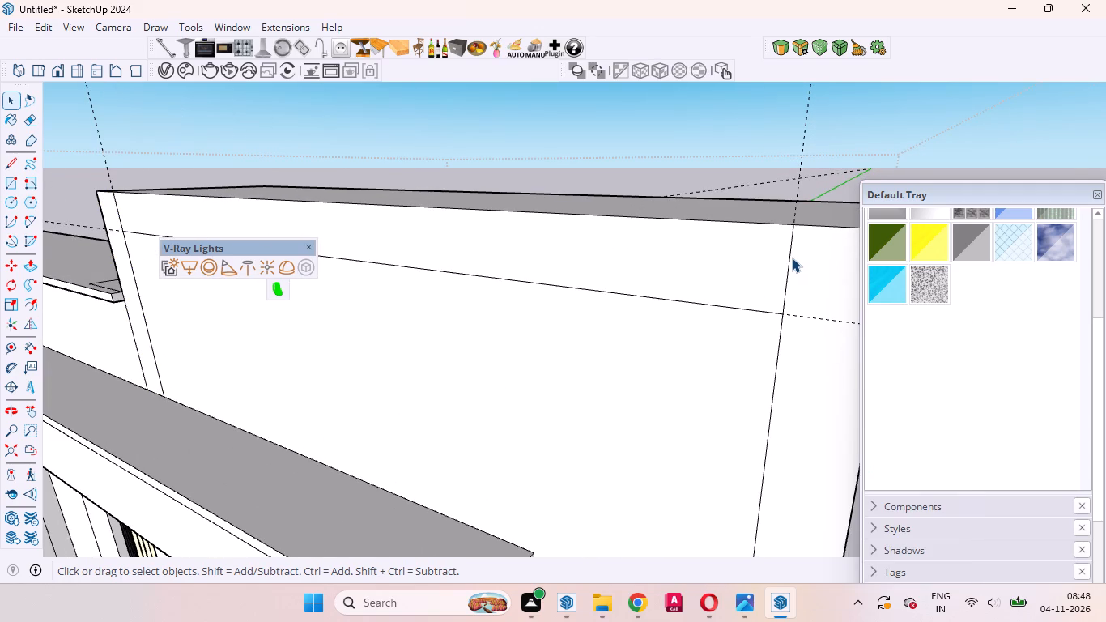
left_click(792, 258)
right_click(792, 258)
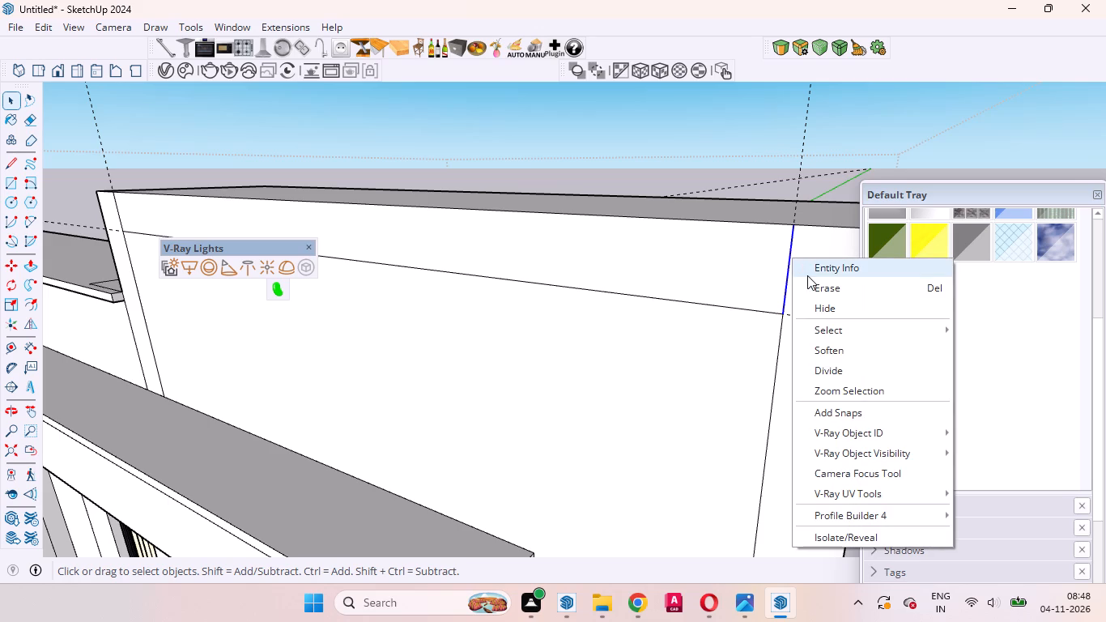
left_click(815, 288)
scroll(789, 292, "down", 19)
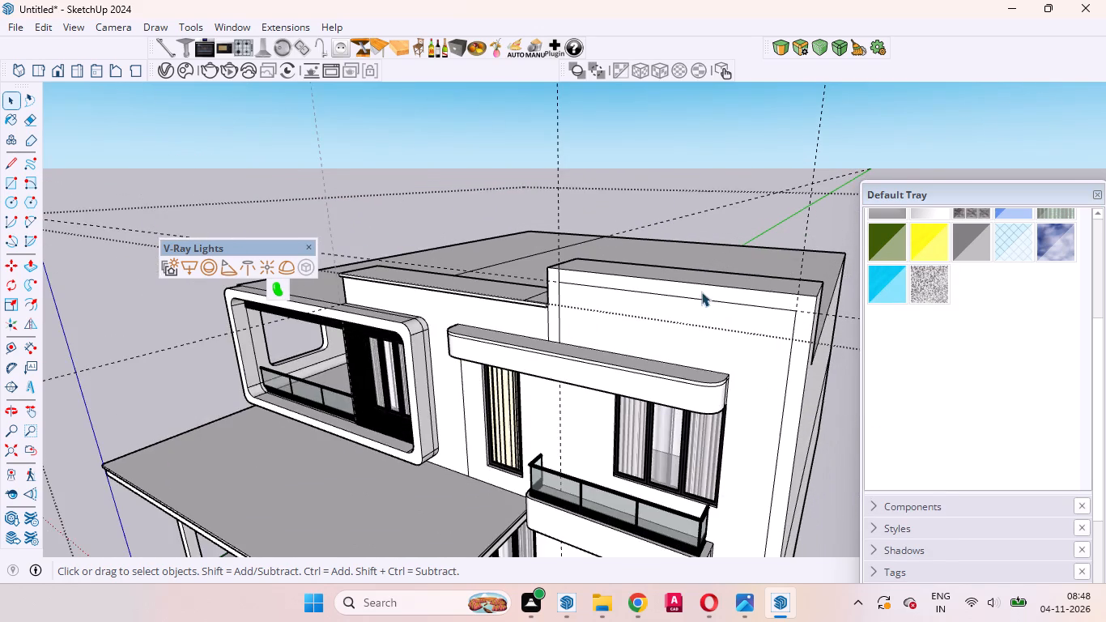
Erase the vertical edge segment crossing the border band at the raised parapet's stepped end.
scroll(384, 351, "up", 5)
scroll(797, 206, "up", 9)
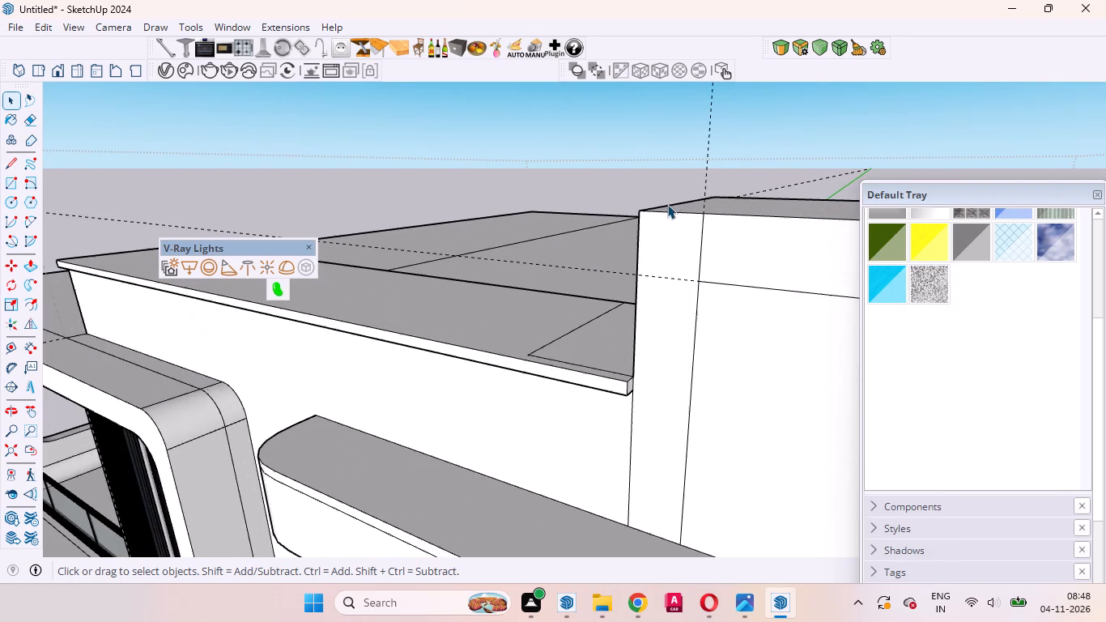
scroll(706, 247, "up", 4)
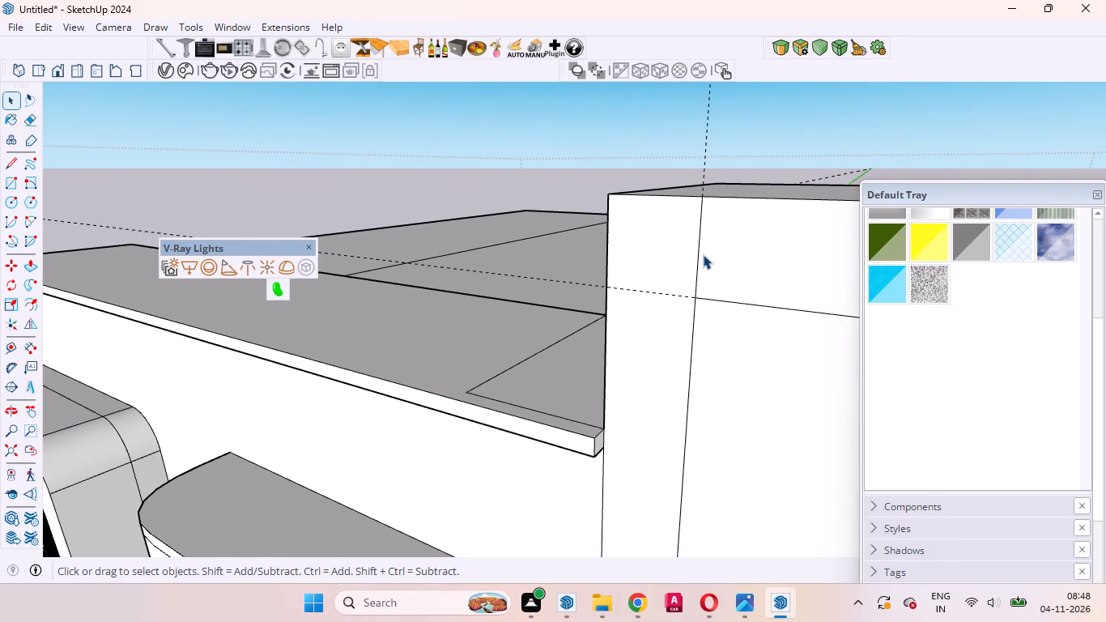
left_click(700, 253)
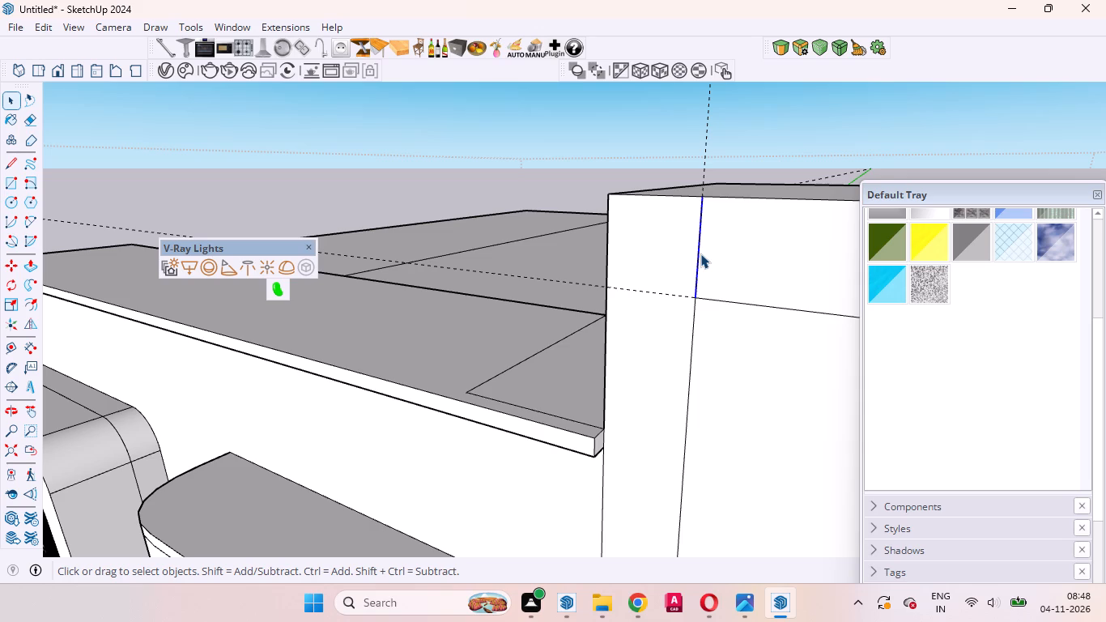
right_click(700, 253)
left_click(721, 279)
scroll(721, 279, "down", 4)
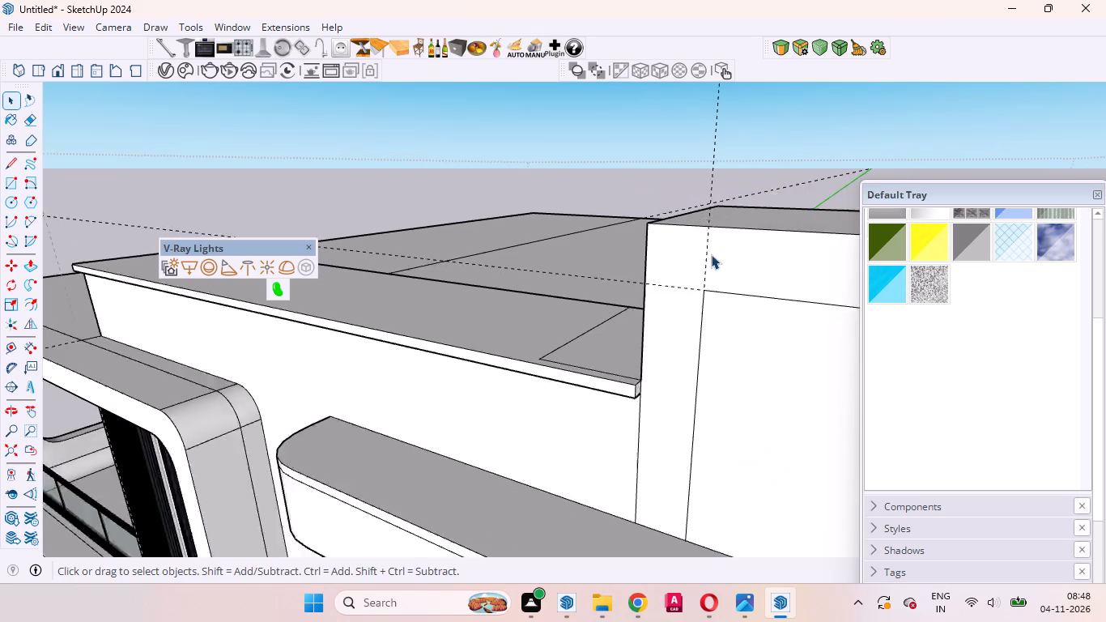
scroll(711, 254, "down", 16)
scroll(711, 253, "up", 7)
Push/Pull the joined border band outward from the front wall, using the large rounded balcony frame as the depth reference.
right_click(717, 256)
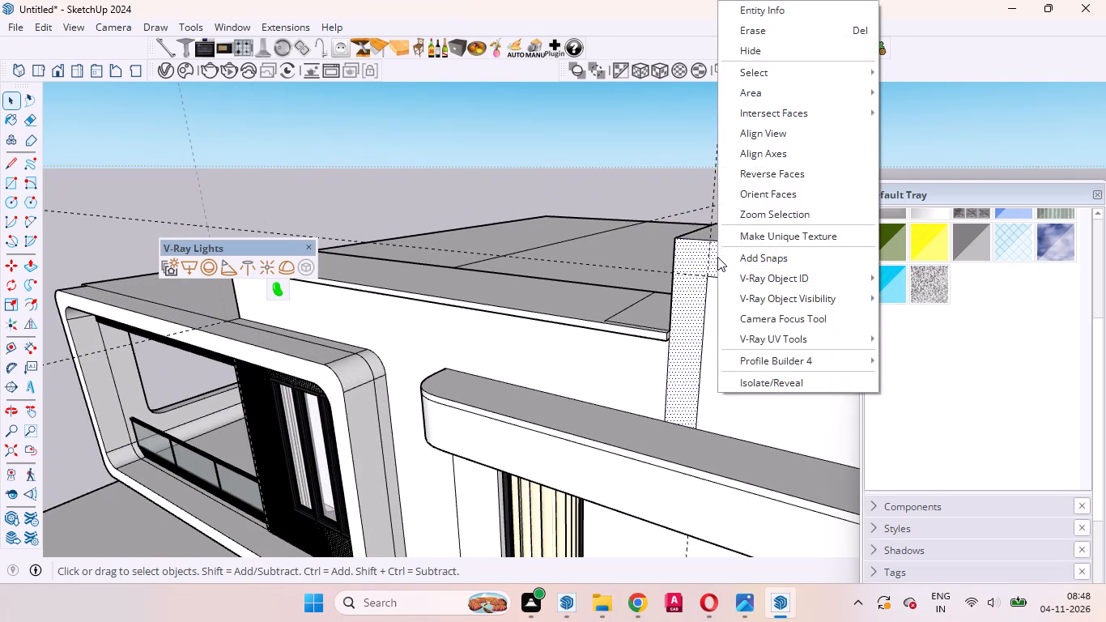
right_click(694, 258)
right_click(693, 258)
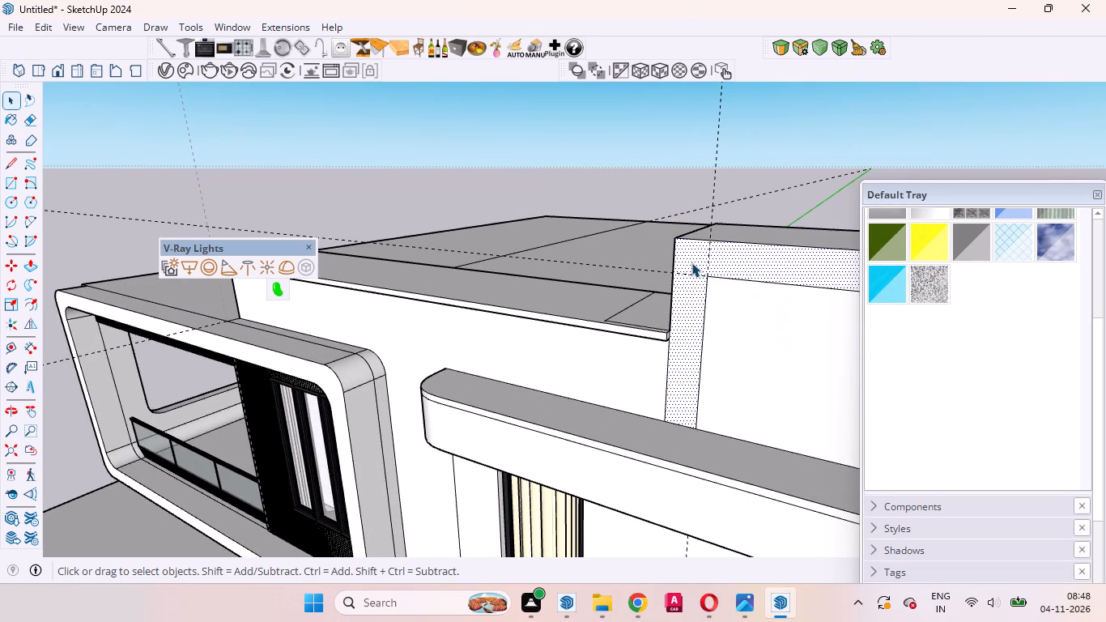
left_click(691, 261)
key("p")
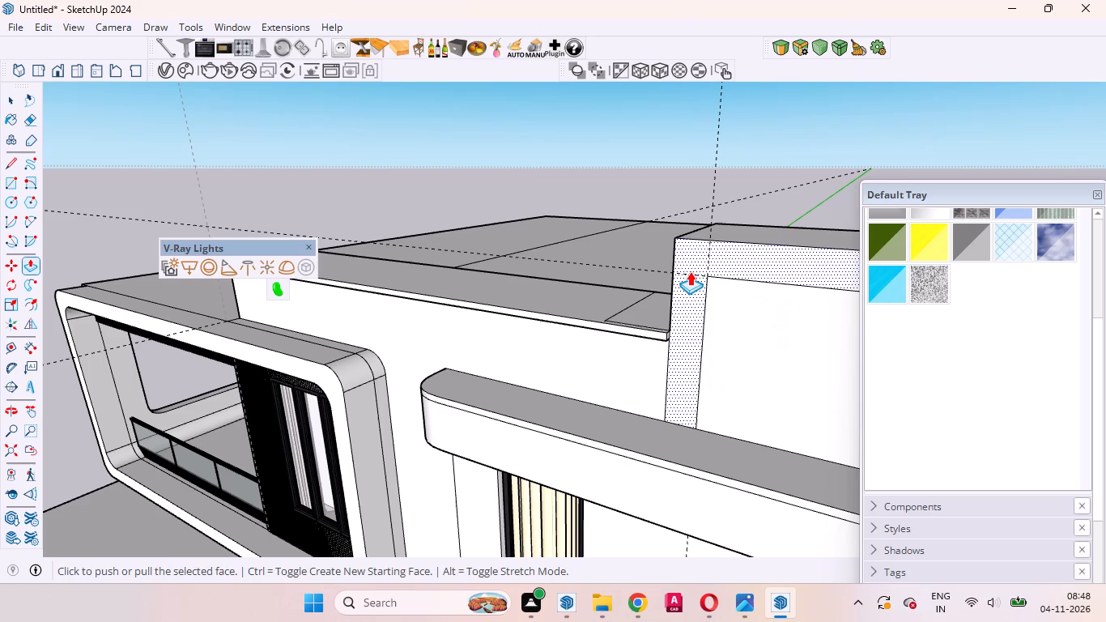
left_click(679, 346)
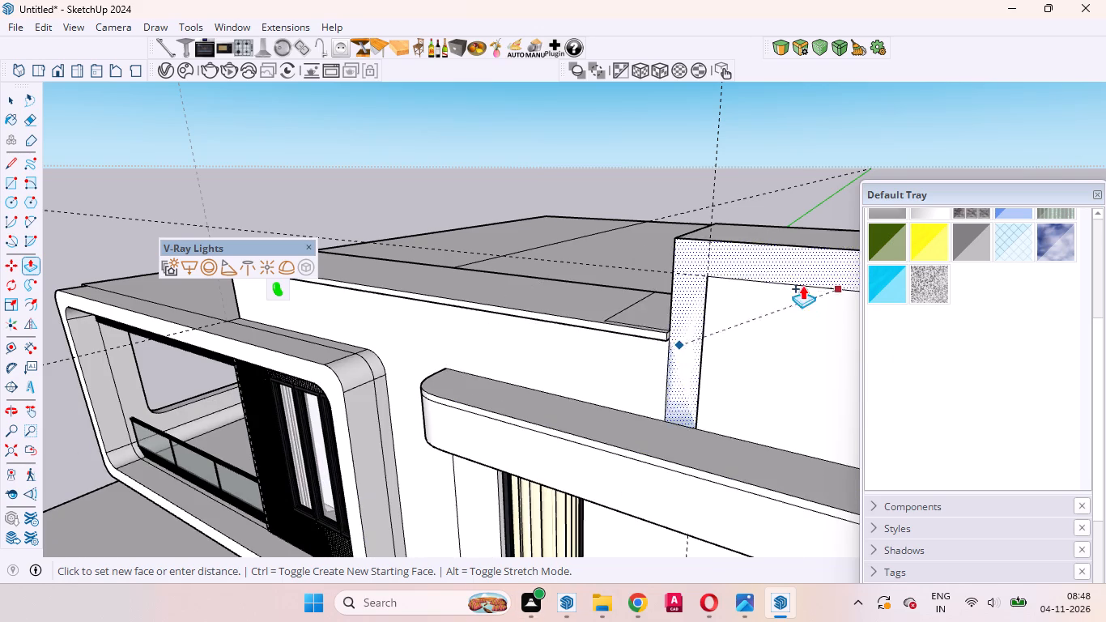
left_click(330, 373)
Push the border band's front face back to a shallower depth, referenced to the large rounded balcony frame's front.
scroll(470, 328, "down", 13)
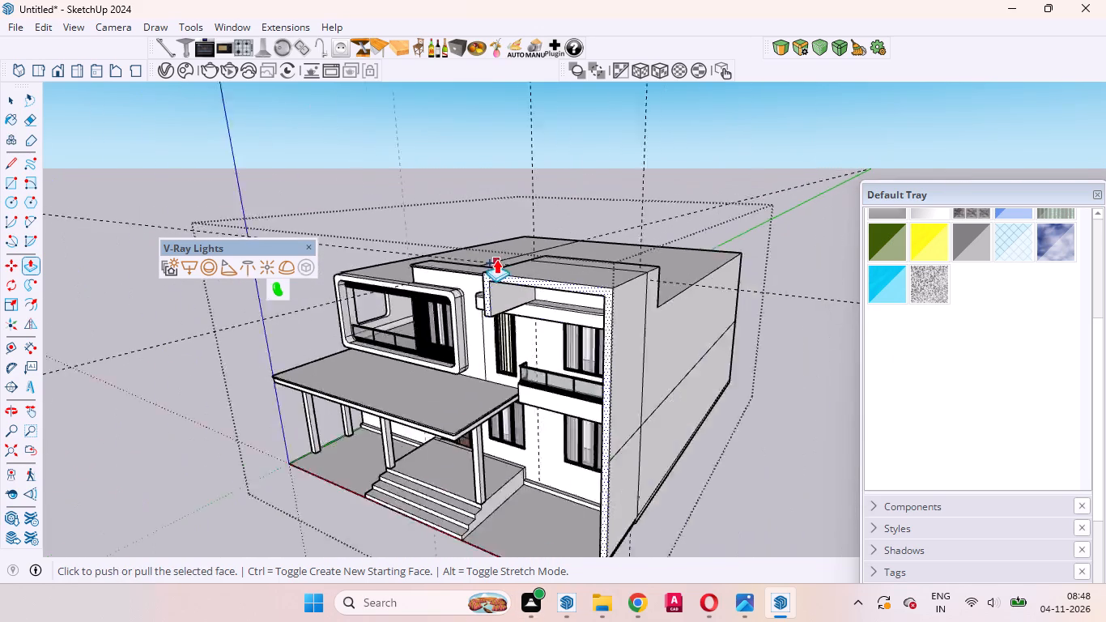
scroll(496, 259, "down", 1)
middle_click_drag(493, 355, 1019, 414)
scroll(1018, 414, "up", 1)
scroll(721, 347, "up", 11)
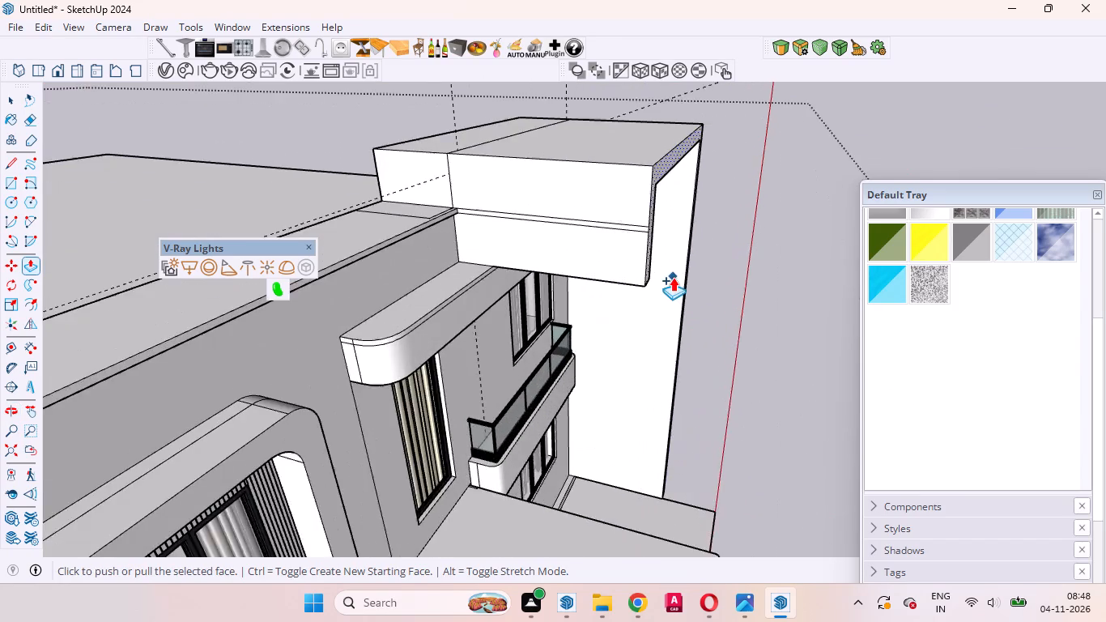
middle_click_drag(673, 277, 538, 276)
scroll(529, 250, "up", 5)
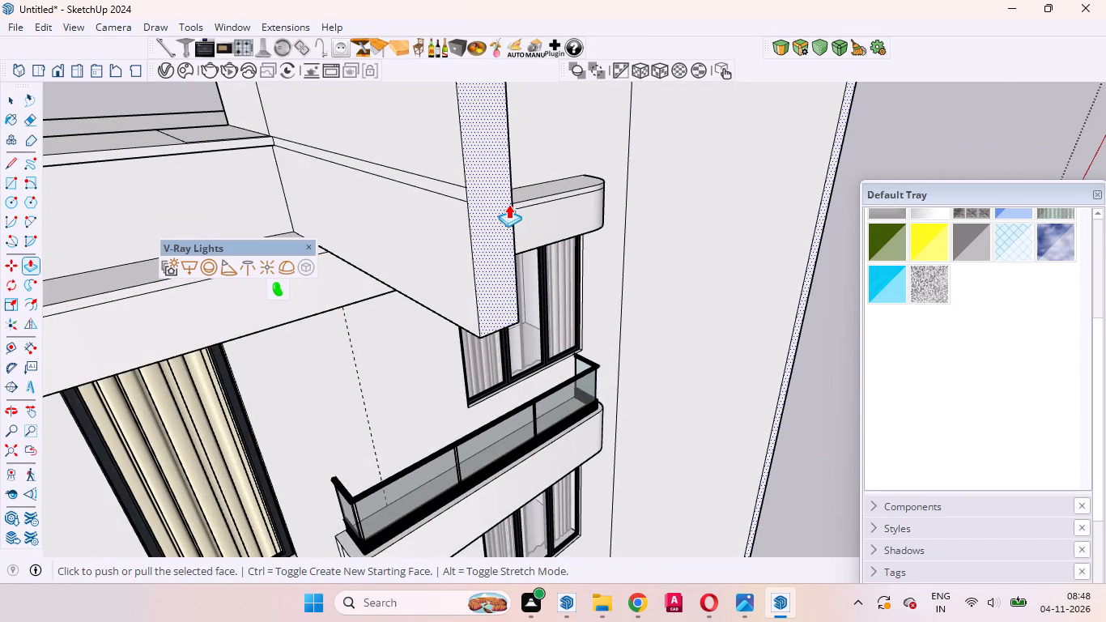
left_click(493, 200)
scroll(390, 203, "down", 13)
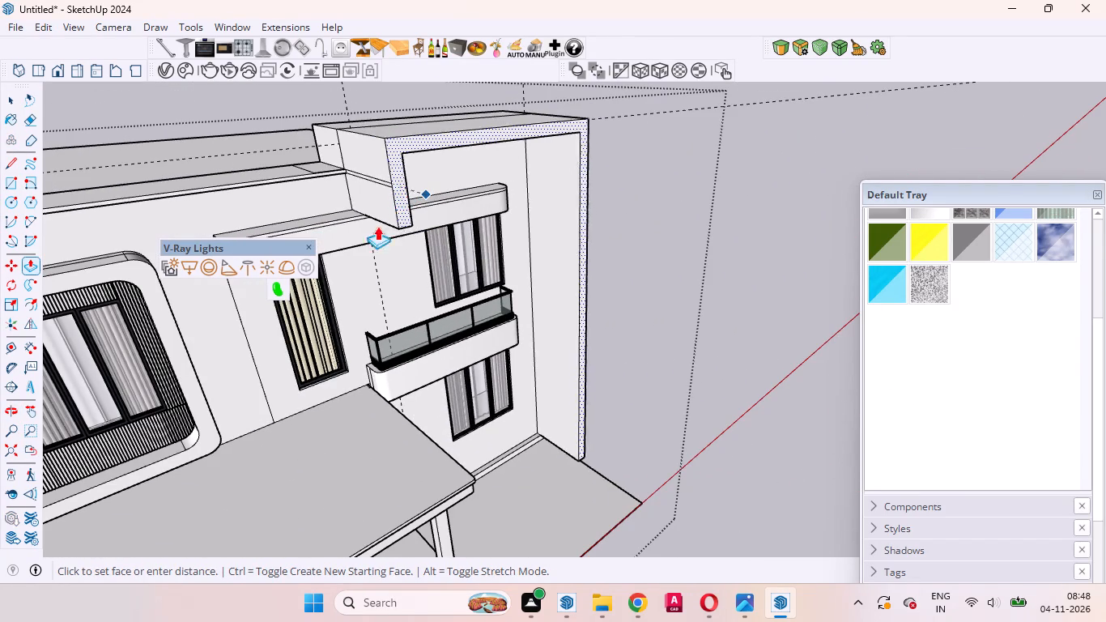
left_click(185, 371)
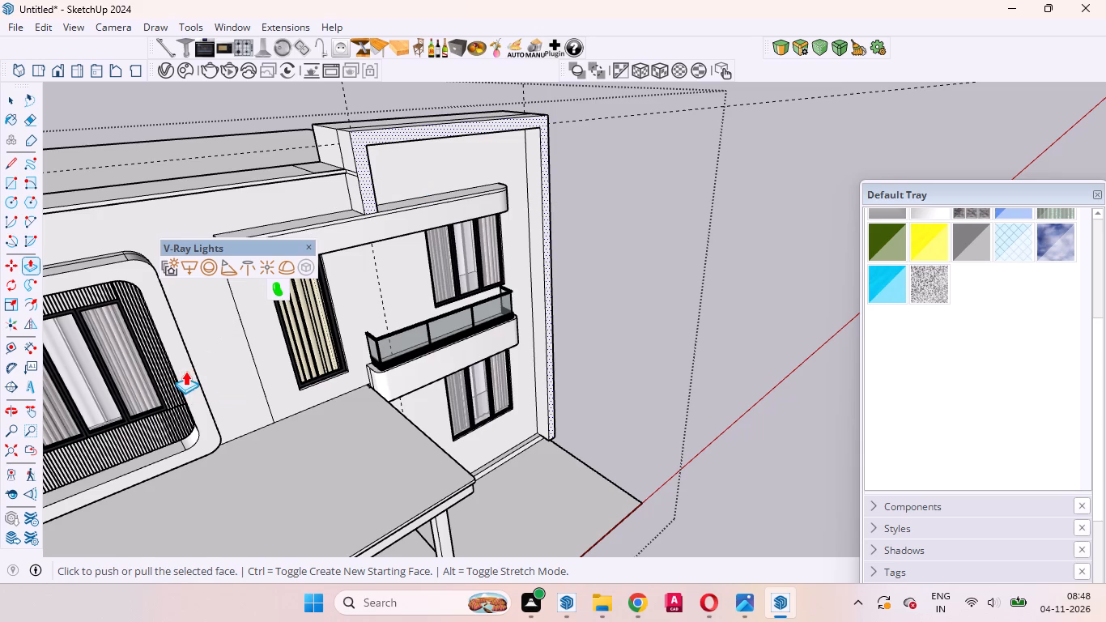
middle_click_drag(623, 239, 406, 135)
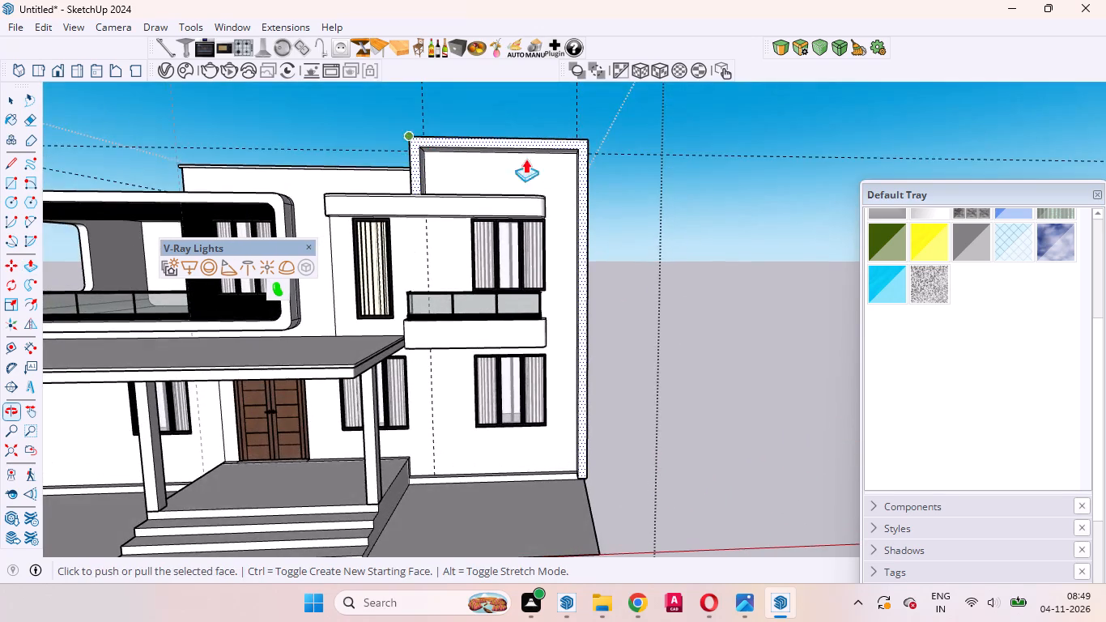
scroll(683, 262, "up", 2)
key("n")
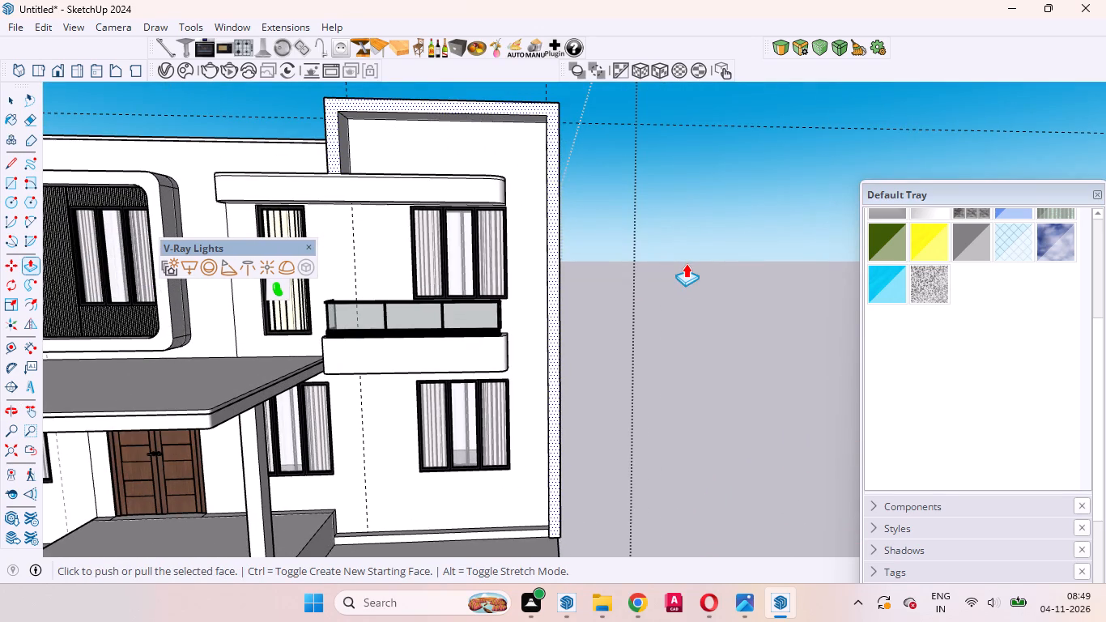
key("space")
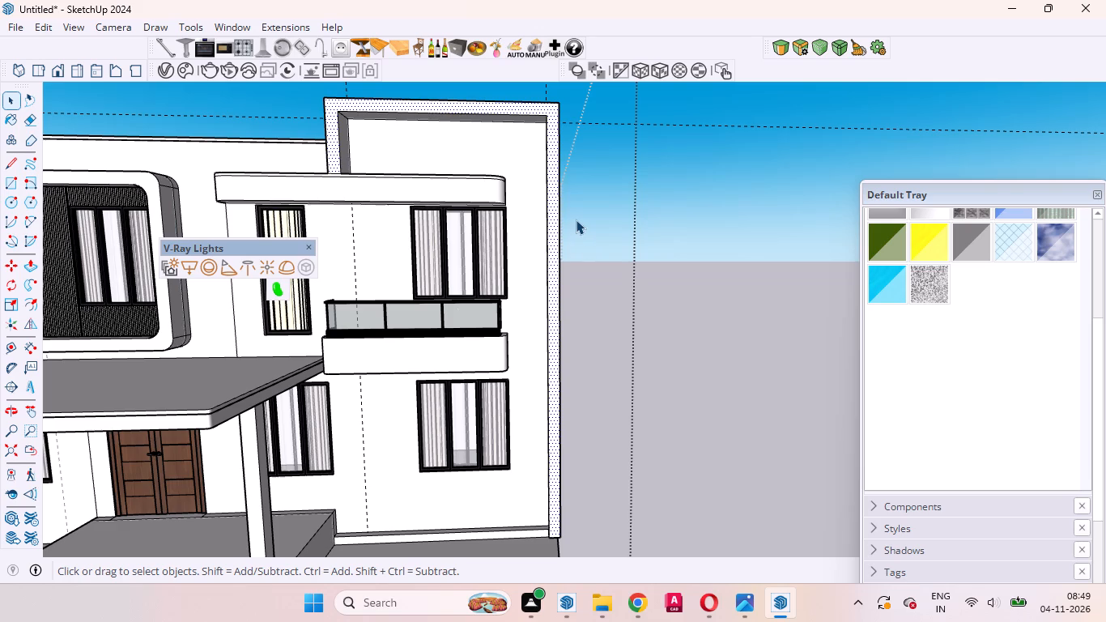
Erase the two horizontal lines on the extruded band's side face beside the lower parapet's coping.
scroll(487, 181, "down", 6)
scroll(270, 164, "up", 6)
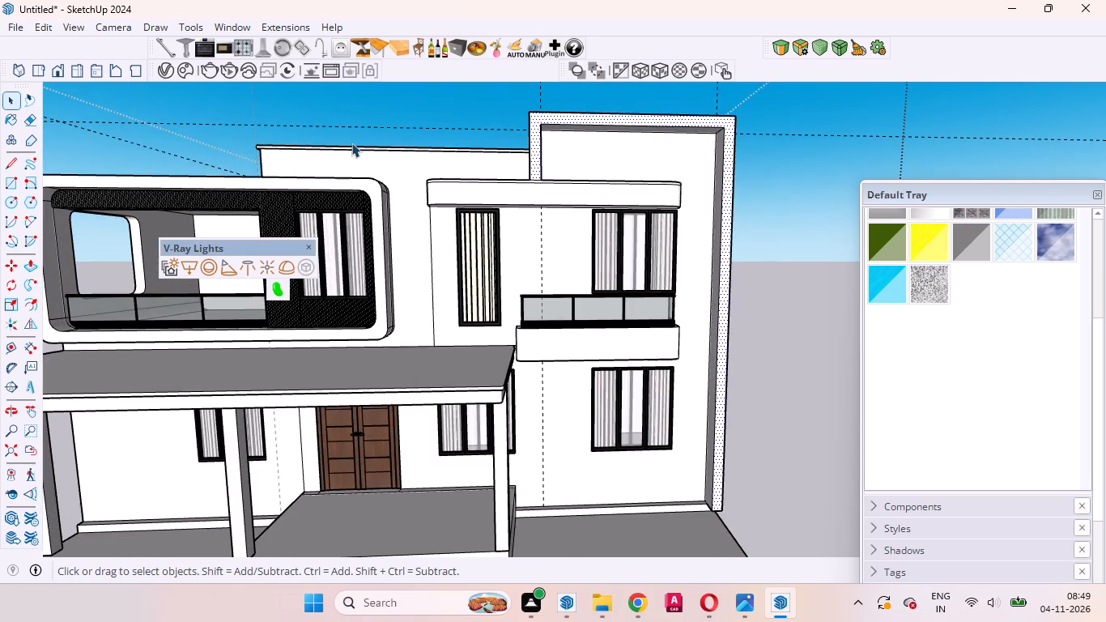
scroll(356, 140, "up", 1)
middle_click_drag(357, 140, 521, 154)
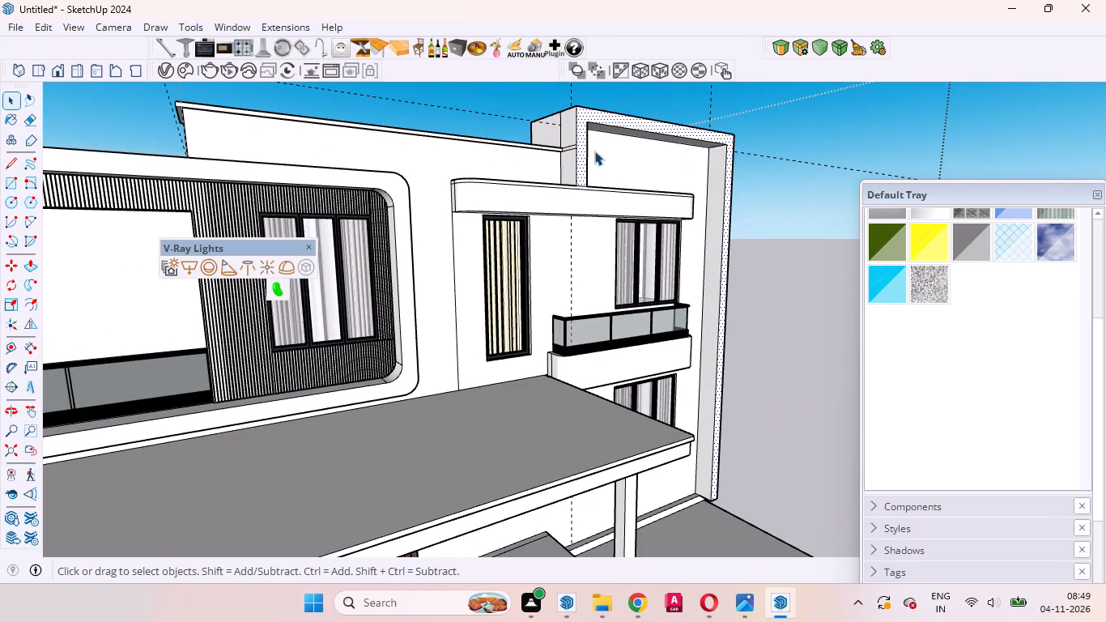
scroll(572, 160, "up", 16)
middle_click_drag(577, 131, 694, 187)
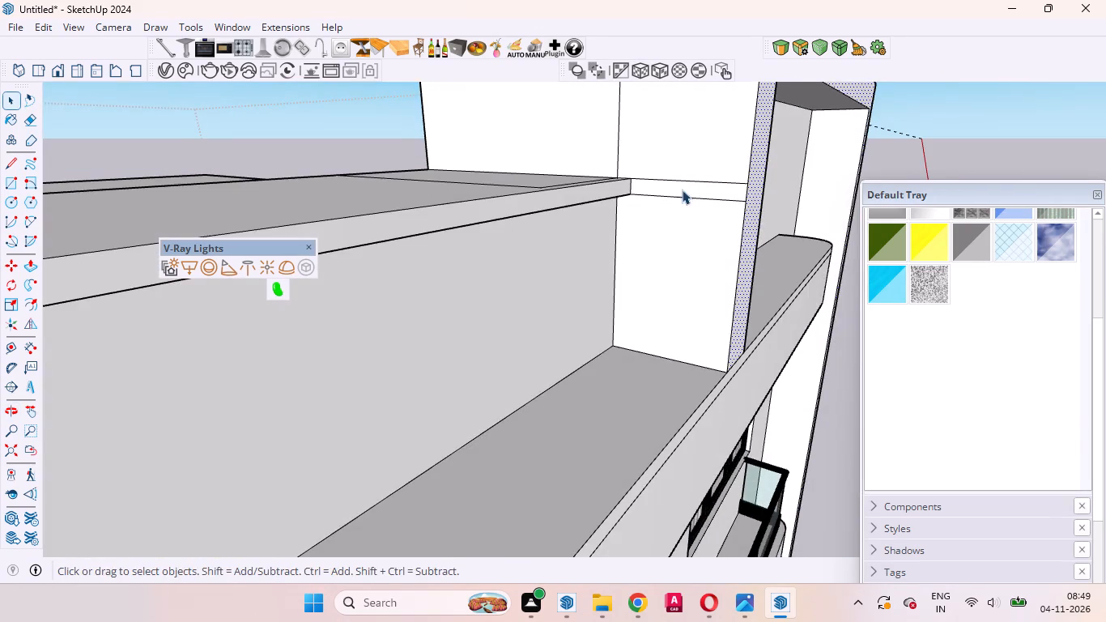
scroll(672, 185, "up", 3)
scroll(674, 213, "down", 2)
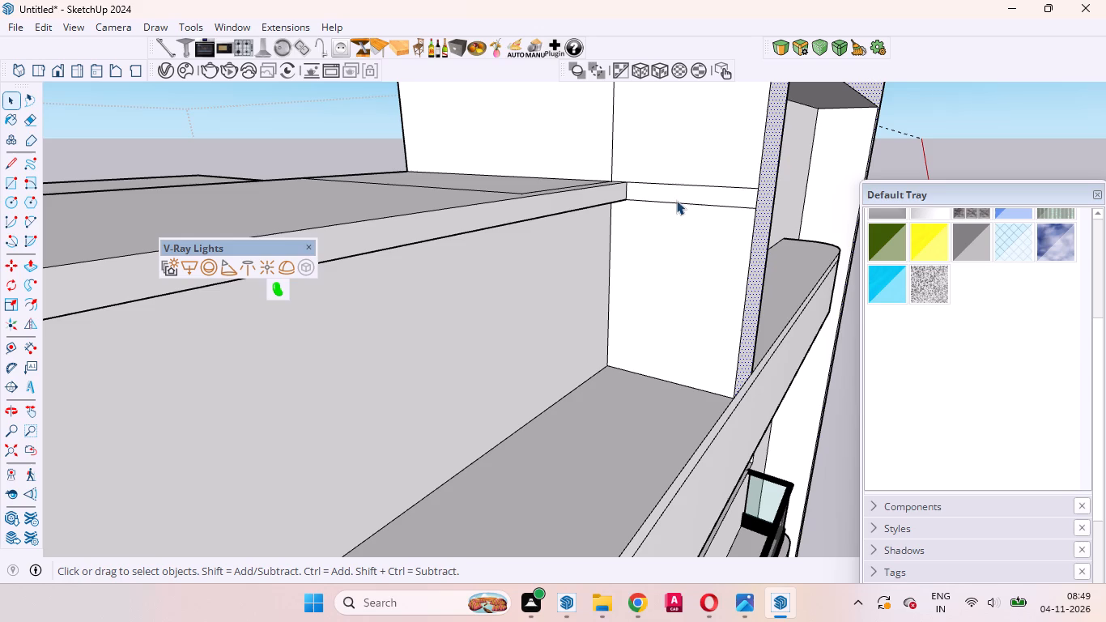
left_click(682, 183)
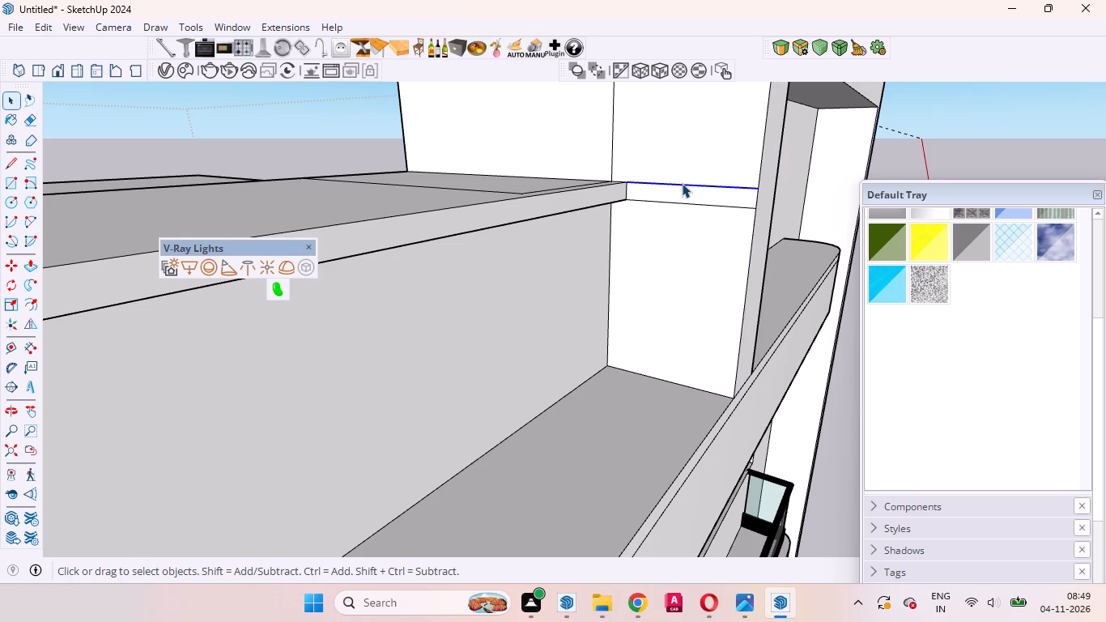
right_click(682, 183)
left_click(683, 211)
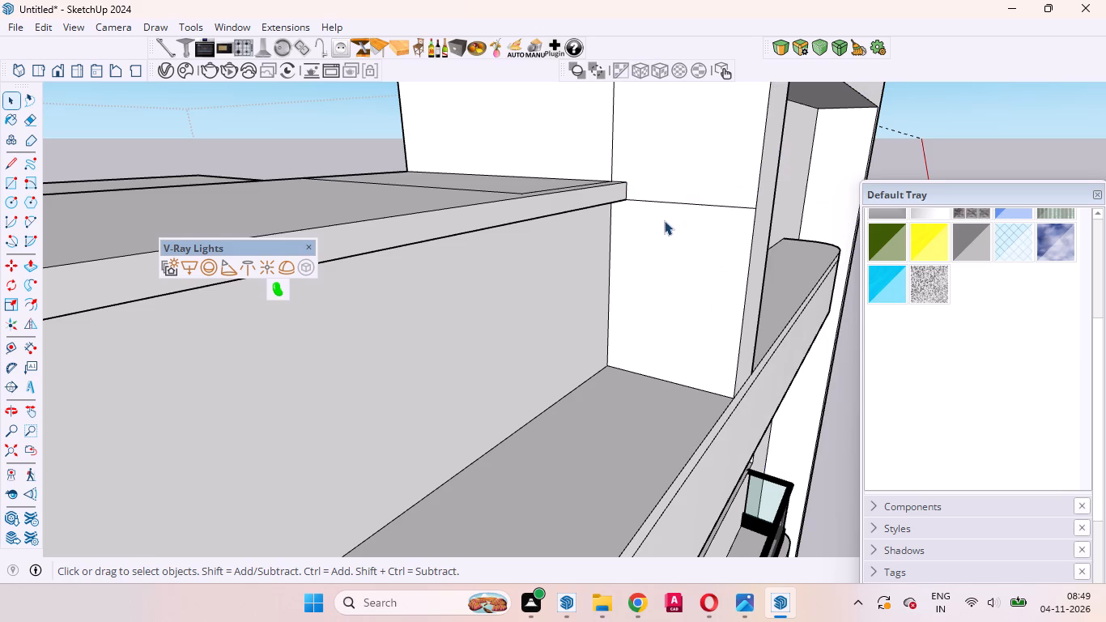
left_click(664, 204)
right_click(664, 204)
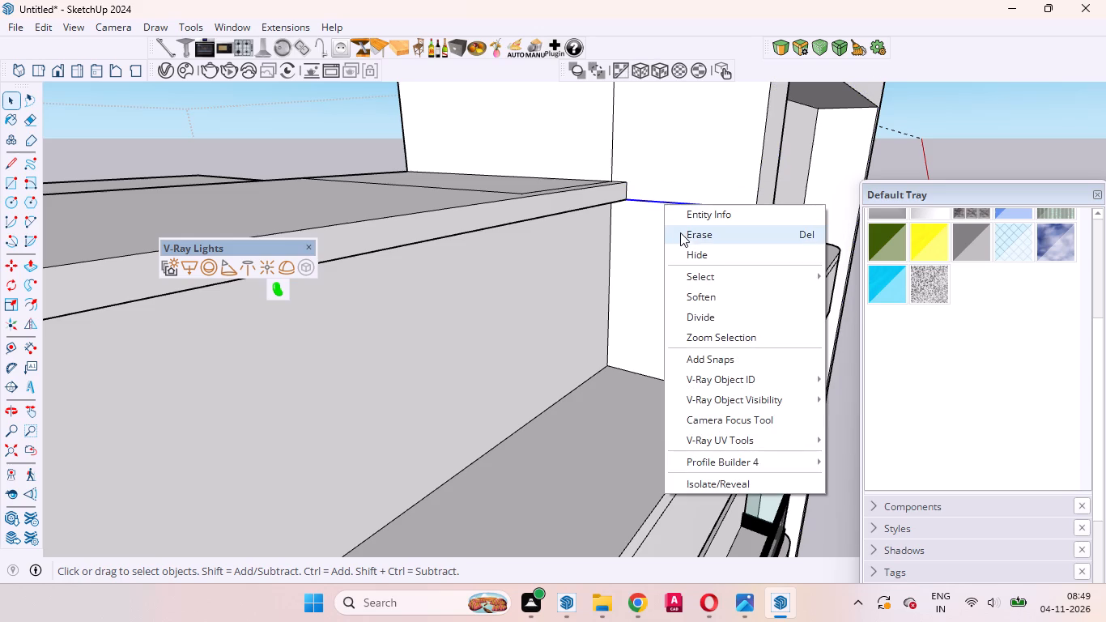
left_click(691, 228)
scroll(639, 270, "down", 4)
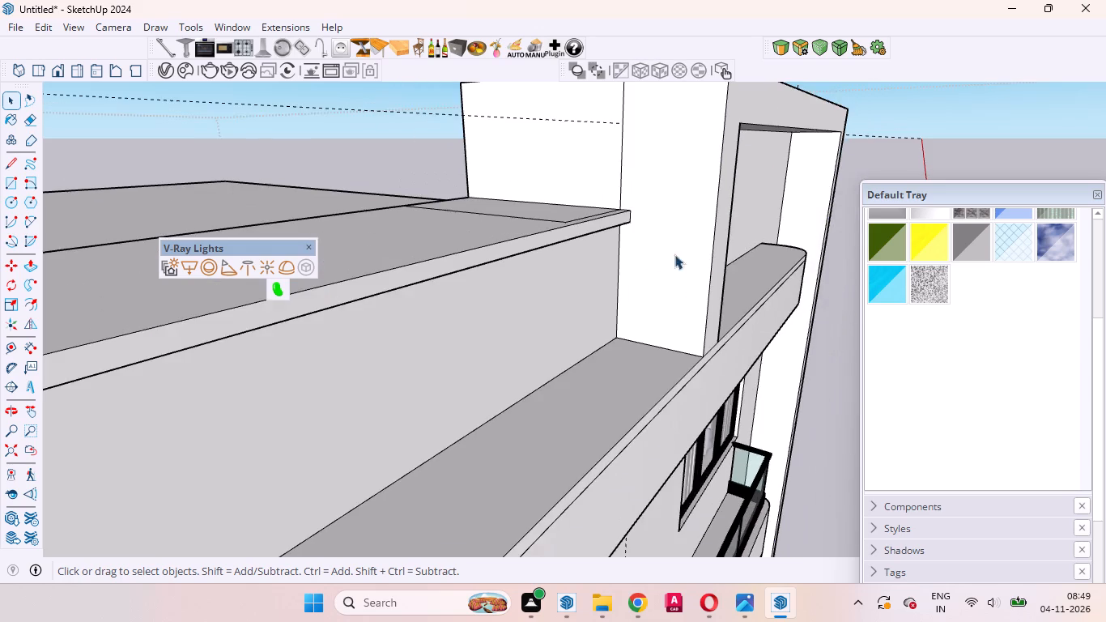
Examine the projecting border frame from both sides and the front, including its upper inner corner.
middle_click_drag(713, 257, 463, 239)
scroll(461, 261, "down", 4)
middle_click_drag(487, 232, 249, 117)
scroll(434, 174, "down", 4)
middle_click_drag(506, 218, 701, 244)
scroll(745, 189, "up", 6)
middle_click_drag(784, 187, 433, 264)
scroll(584, 236, "down", 5)
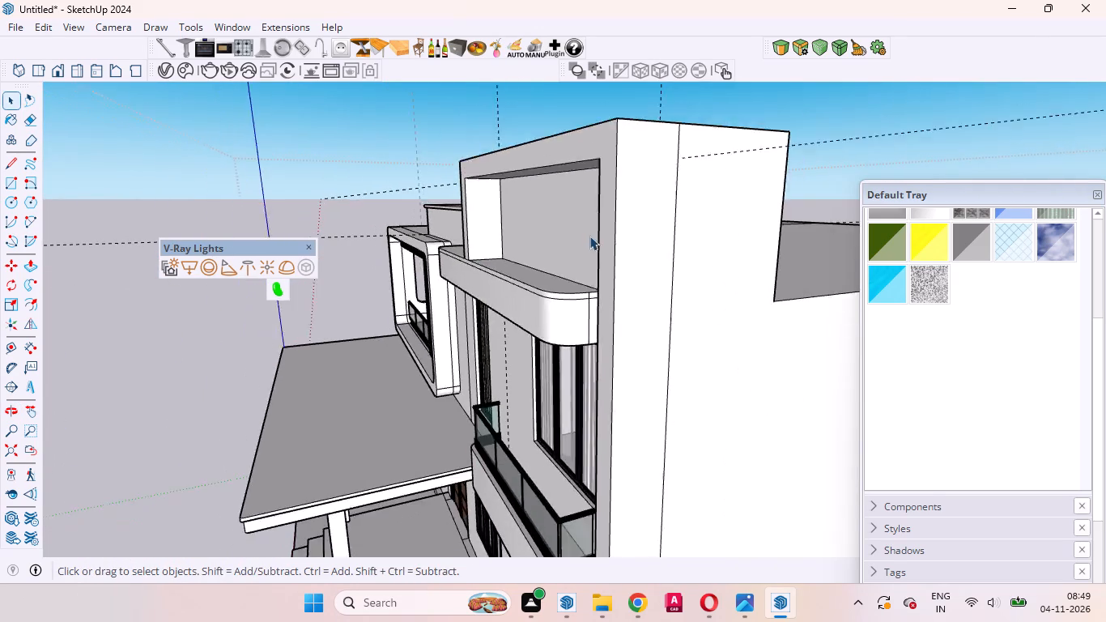
scroll(589, 236, "down", 3)
middle_click_drag(691, 217, 861, 229)
scroll(736, 83, "up", 3)
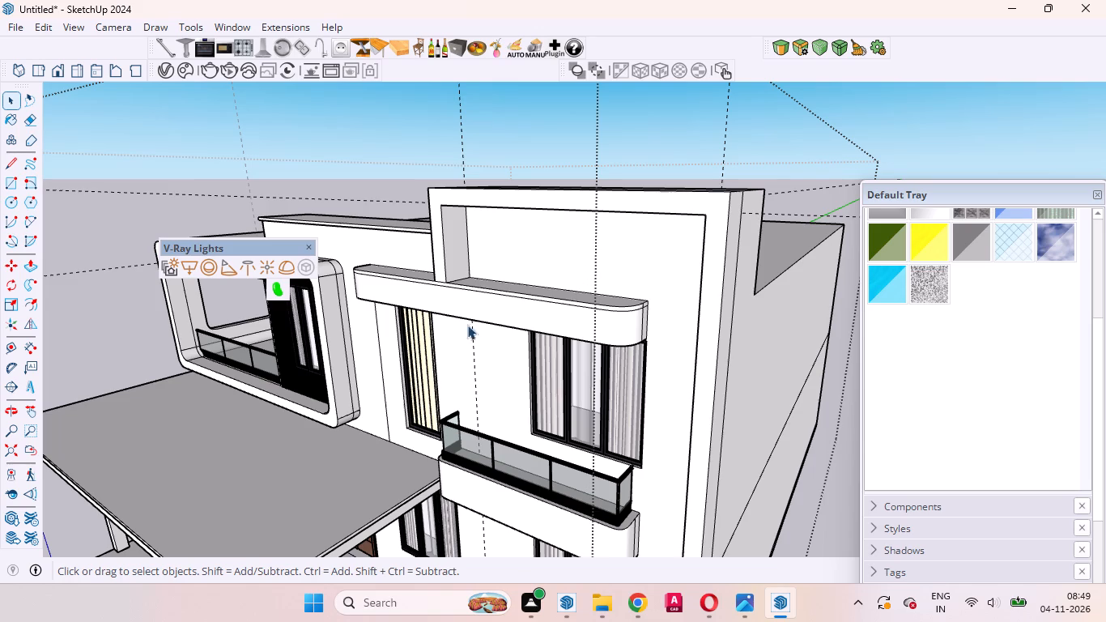
scroll(444, 315, "down", 5)
middle_click_drag(445, 324, 523, 248)
scroll(523, 248, "up", 1)
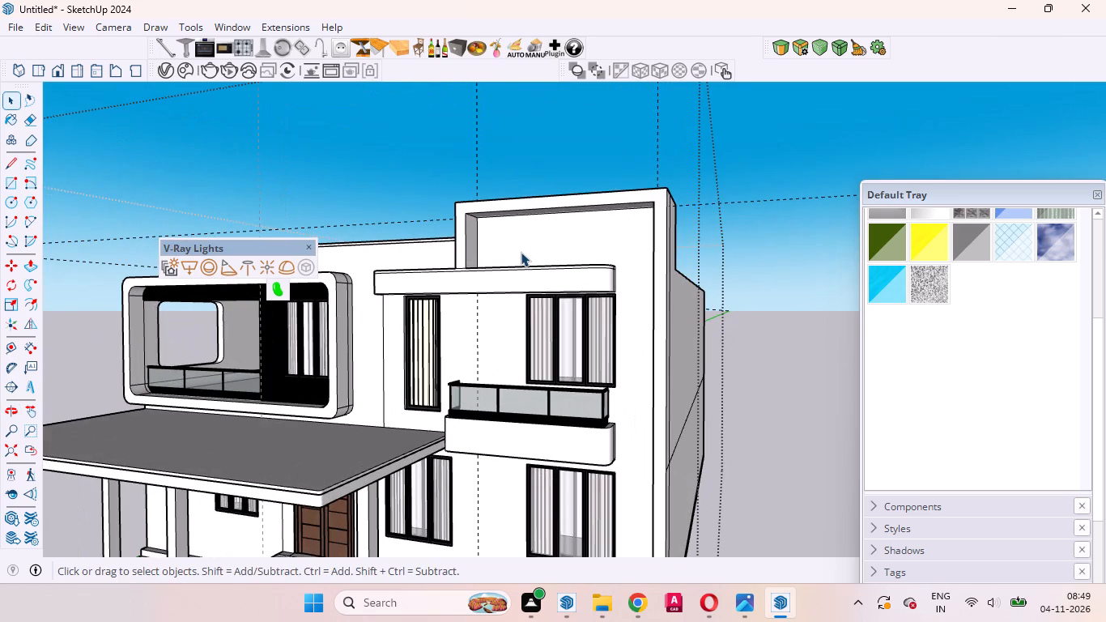
scroll(521, 252, "down", 2)
middle_click_drag(553, 264, 617, 261)
scroll(616, 262, "up", 3)
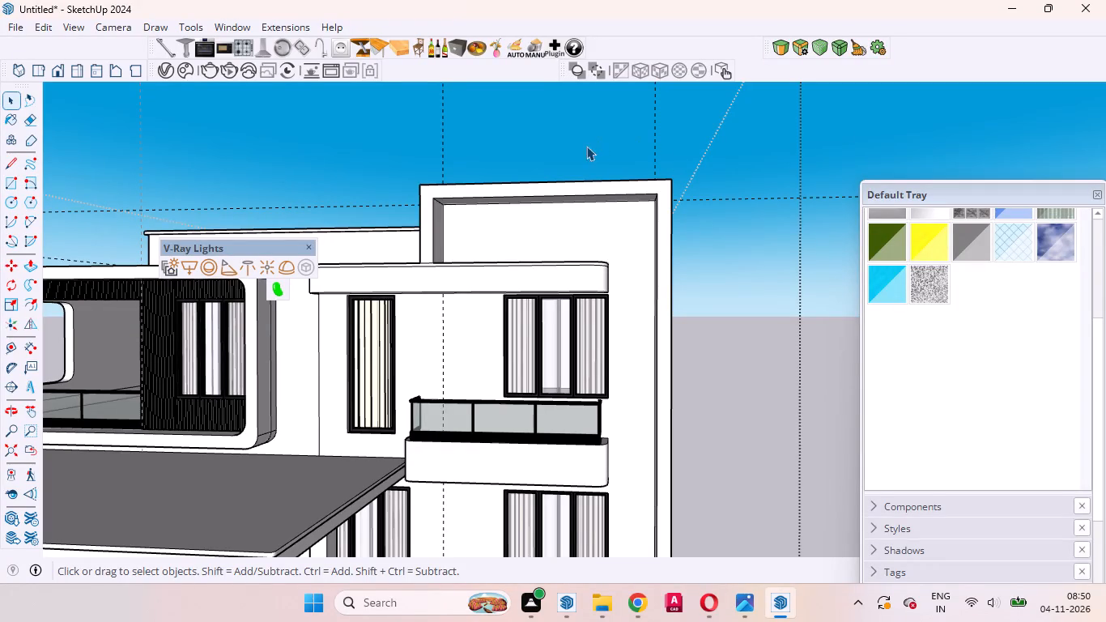
scroll(600, 173, "up", 5)
middle_click_drag(659, 242, 785, 209)
scroll(785, 209, "up", 5)
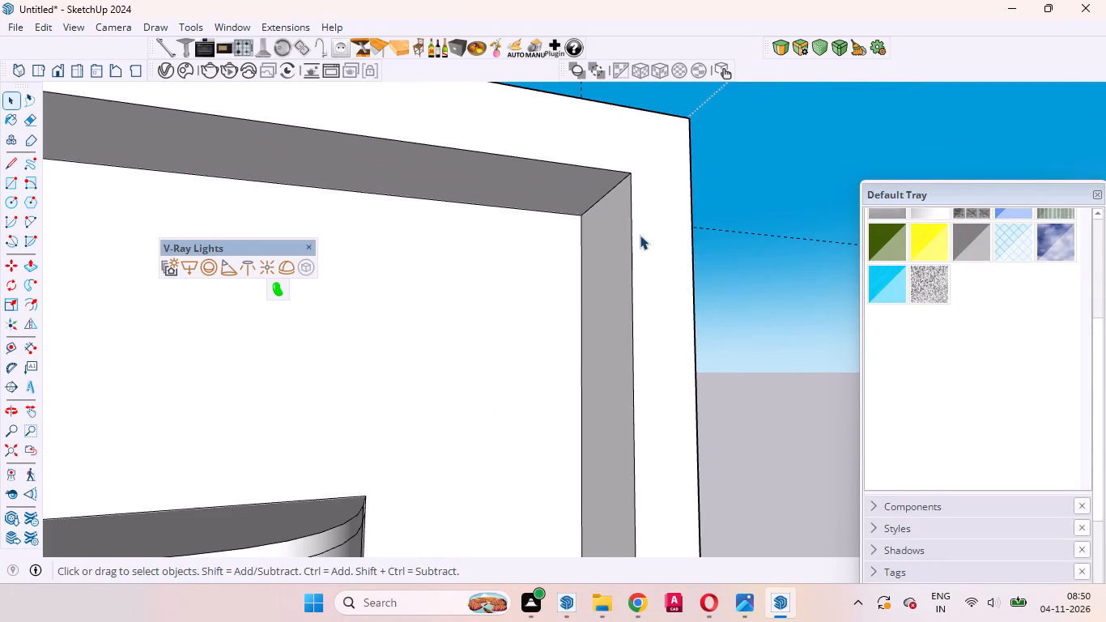
scroll(651, 232, "down", 5)
middle_click_drag(605, 260, 605, 226)
scroll(607, 232, "up", 4)
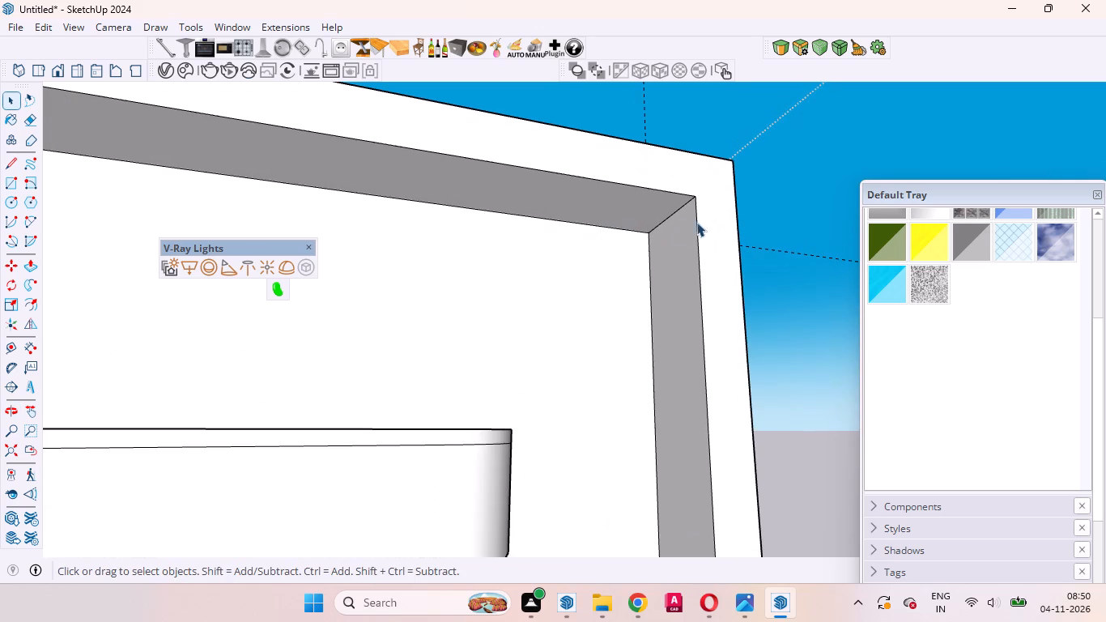
Round the border frame's two inner and two outer upper corner edges together, using a freehand offset with the rounding tool.
left_click(681, 209)
scroll(656, 255, "down", 6)
middle_click_drag(713, 273, 703, 297)
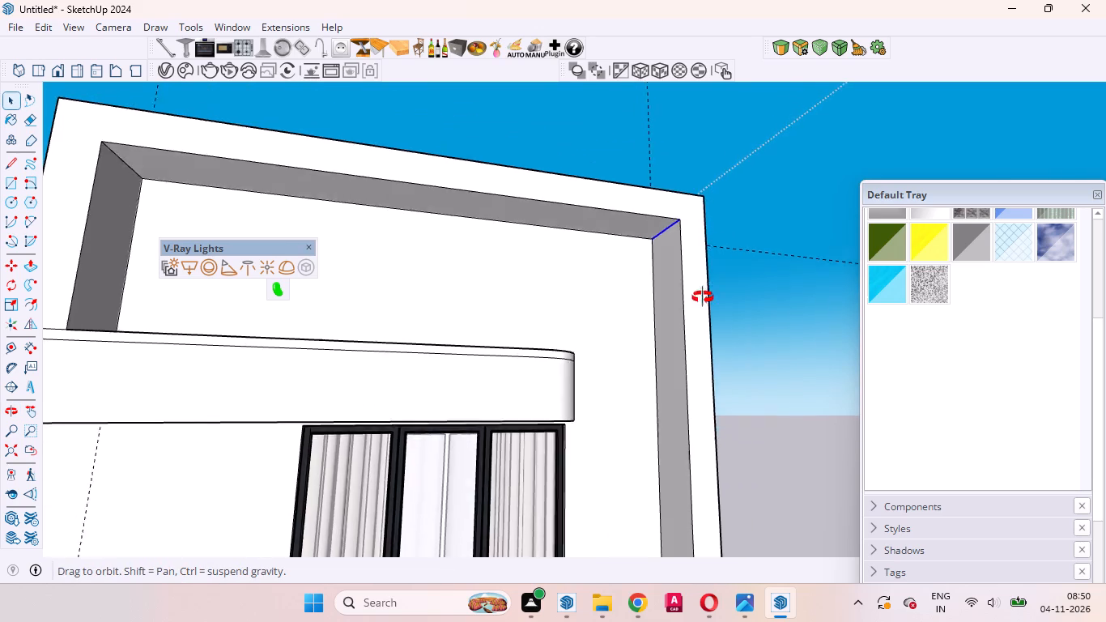
middle_click_drag(703, 297, 363, 299)
scroll(381, 288, "up", 4)
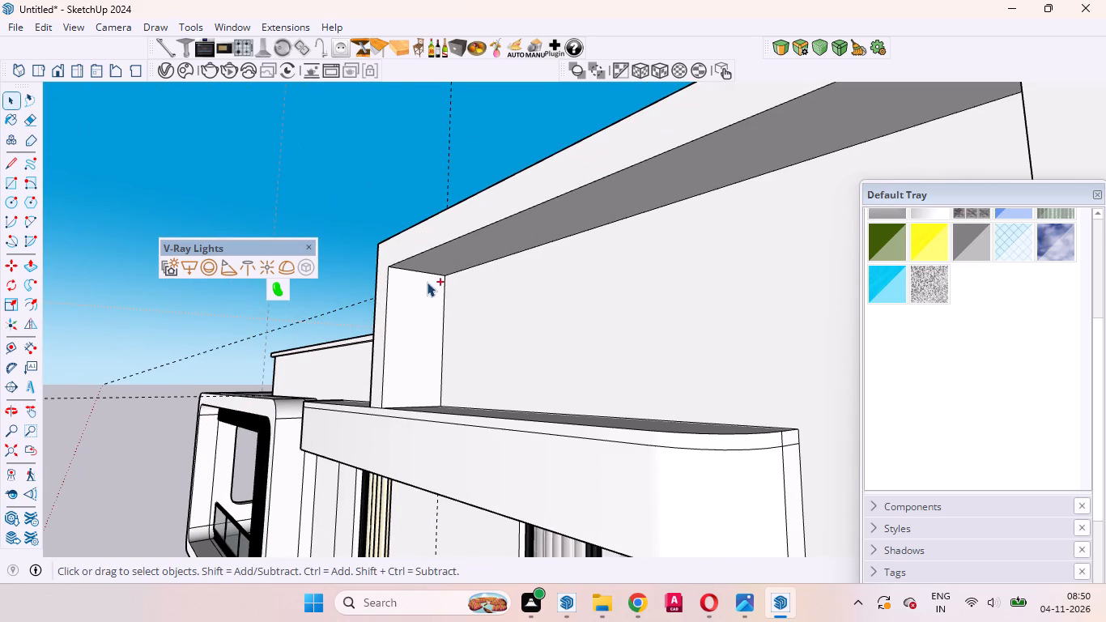
left_click(419, 271, "ctrl")
middle_click_drag(415, 280, 798, 471)
scroll(682, 421, "up", 4)
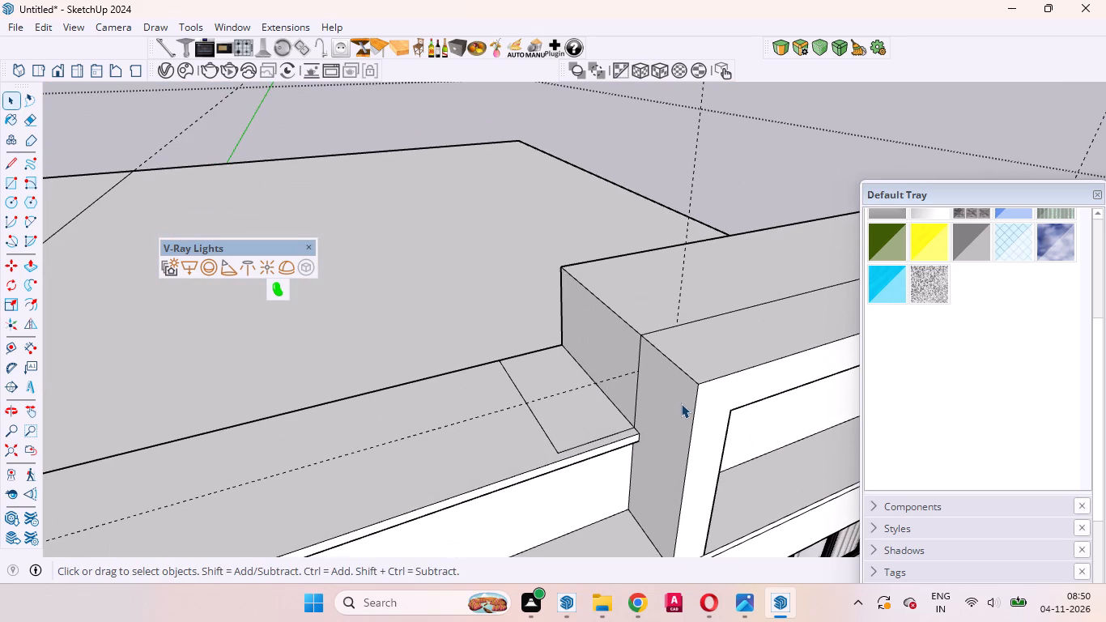
left_click(671, 364, "ctrl")
scroll(476, 397, "down", 14, "ctrl")
scroll(680, 385, "up", 4)
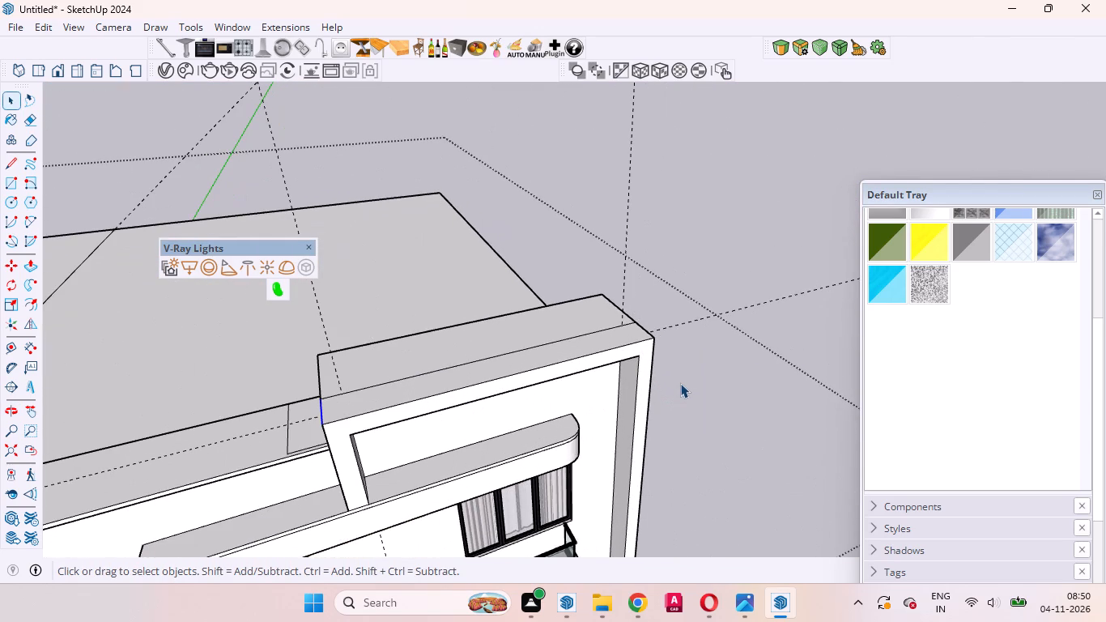
middle_click_drag(677, 383, 368, 461)
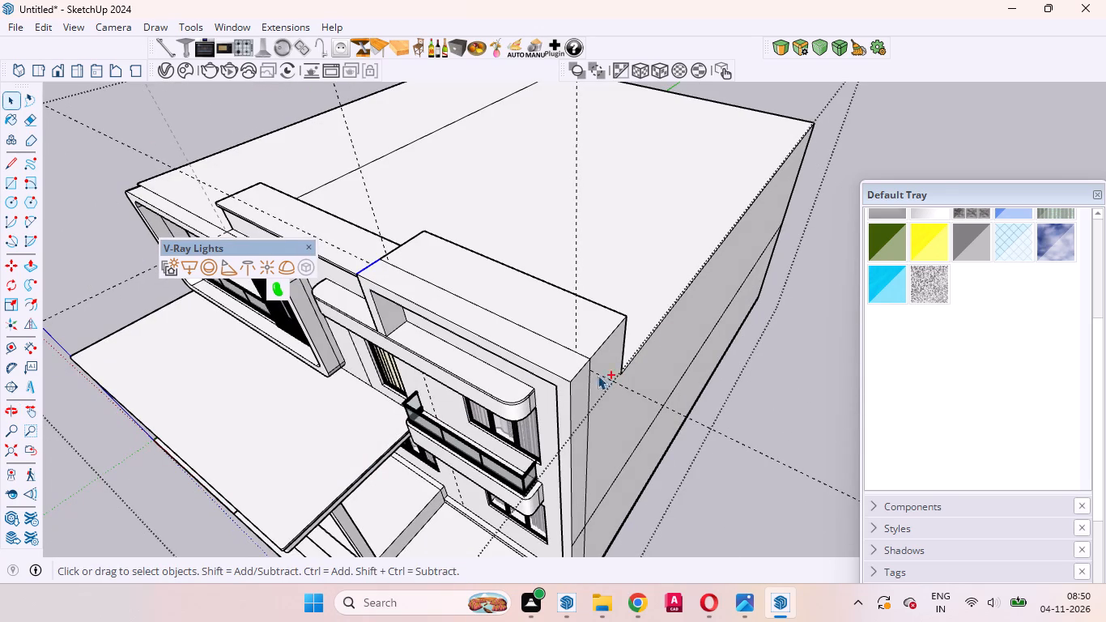
left_click(580, 369, "ctrl")
middle_click_drag(615, 362, 790, 253)
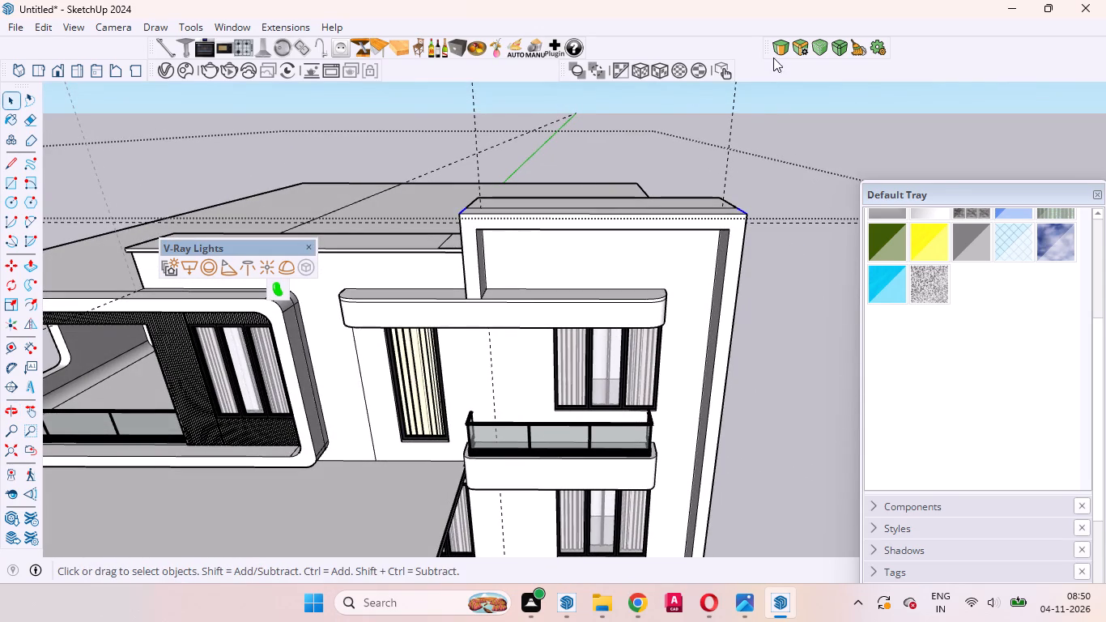
left_click(776, 50)
scroll(669, 296, "up", 5)
middle_click_drag(713, 267, 811, 163)
scroll(763, 217, "up", 4)
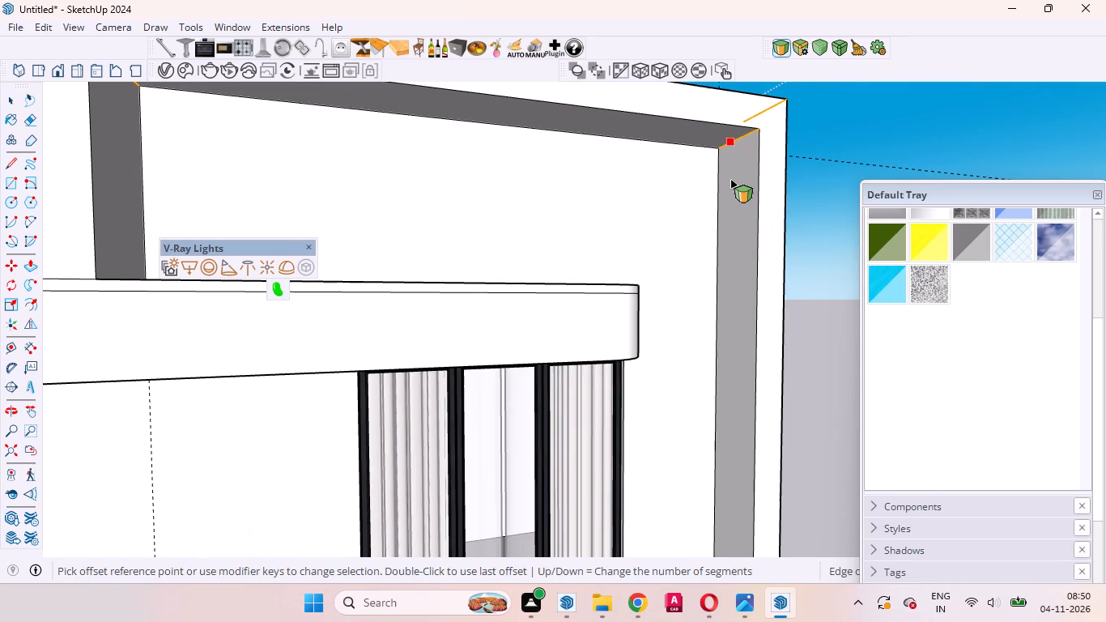
left_click(730, 178)
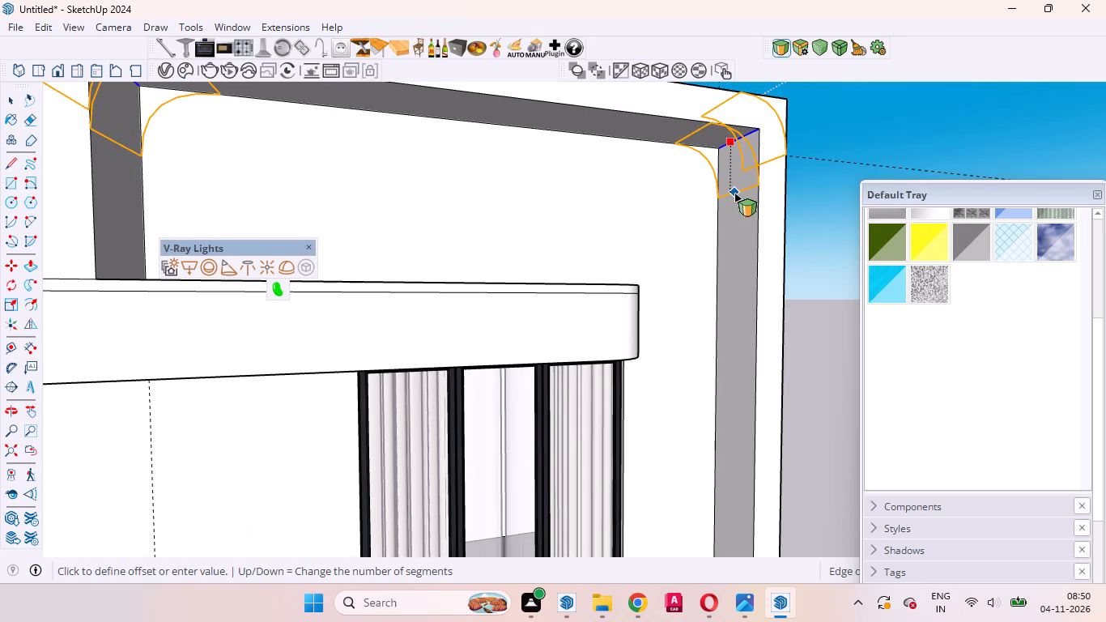
left_click(734, 193)
middle_click_drag(745, 211, 628, 231)
scroll(676, 207, "down", 5)
scroll(691, 199, "up", 1)
scroll(691, 199, "down", 3)
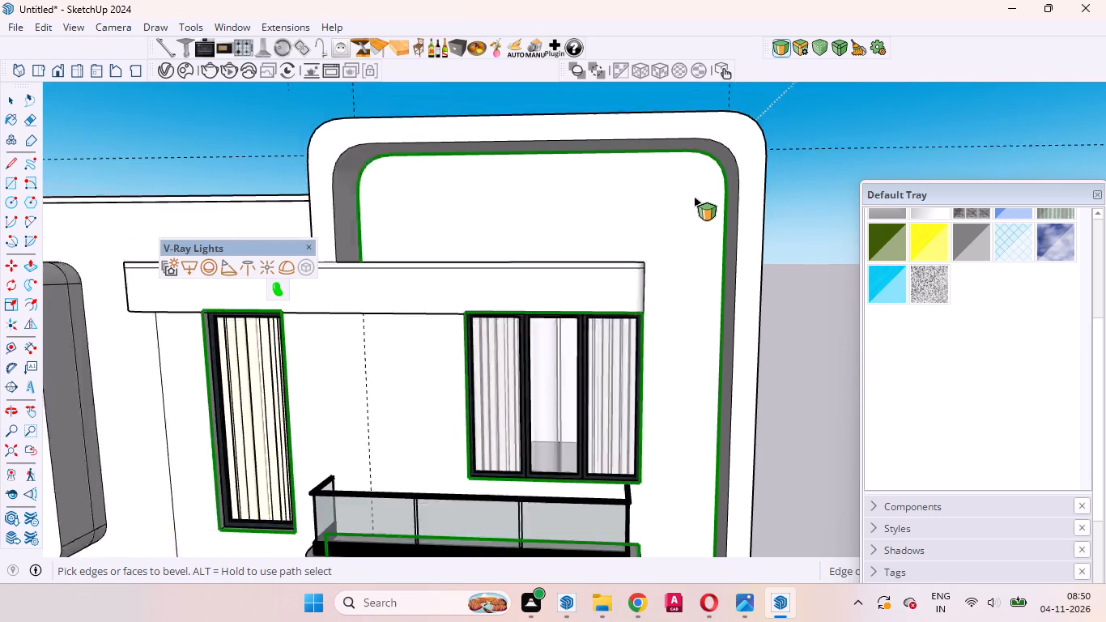
scroll(694, 197, "down", 6)
left_click(807, 169)
key("space")
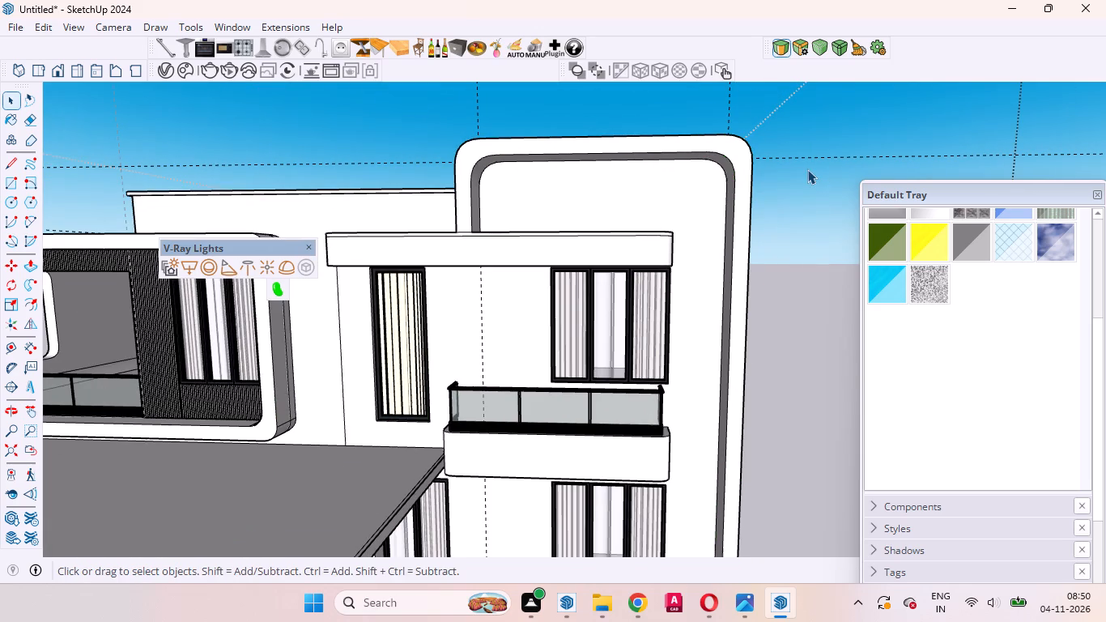
Push the leftover triangular corner face beside the lower parapet back 3' through the raised parapet, following the frame's rounded corner.
scroll(693, 232, "down", 10)
middle_click_drag(606, 246, 1054, 494)
scroll(625, 267, "up", 16)
middle_click_drag(593, 178, 215, 111)
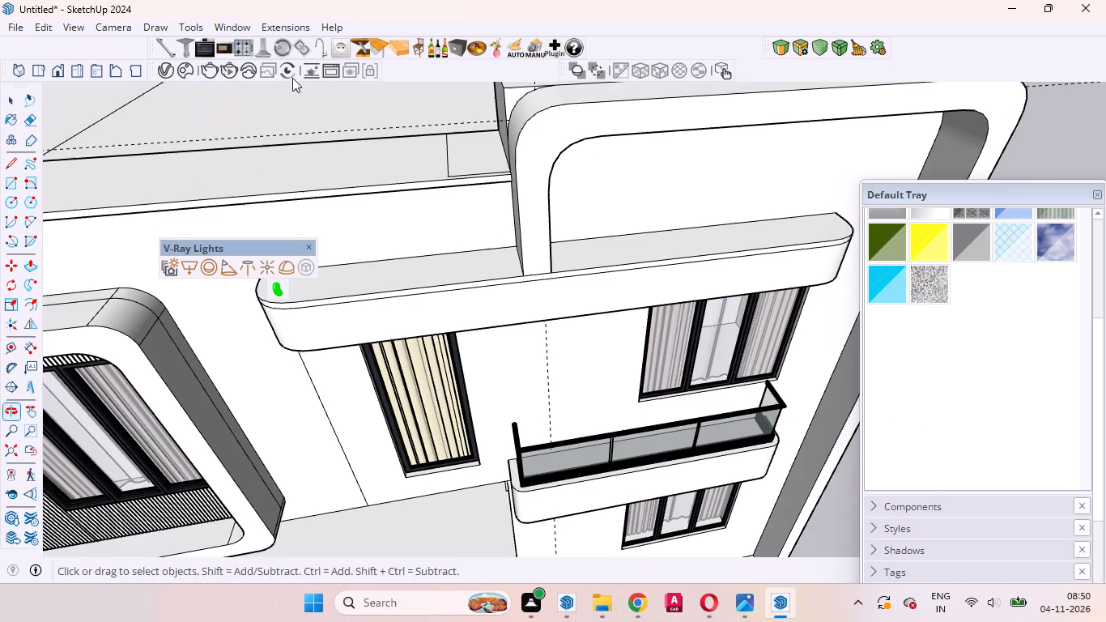
scroll(493, 62, "up", 5)
left_click(508, 98)
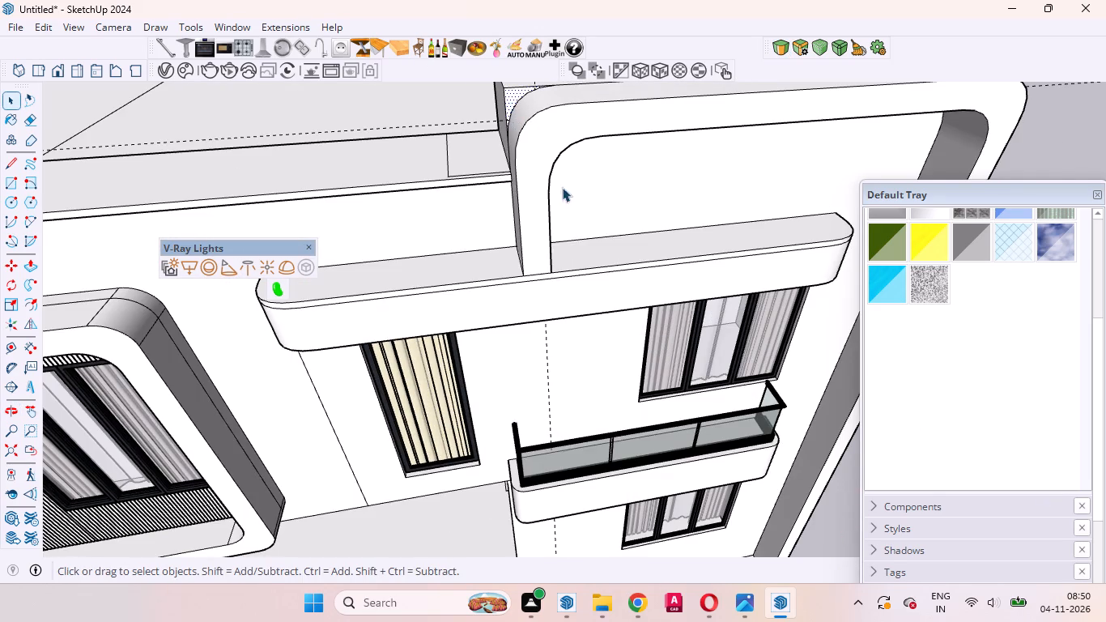
scroll(662, 309, "down", 5)
key("p")
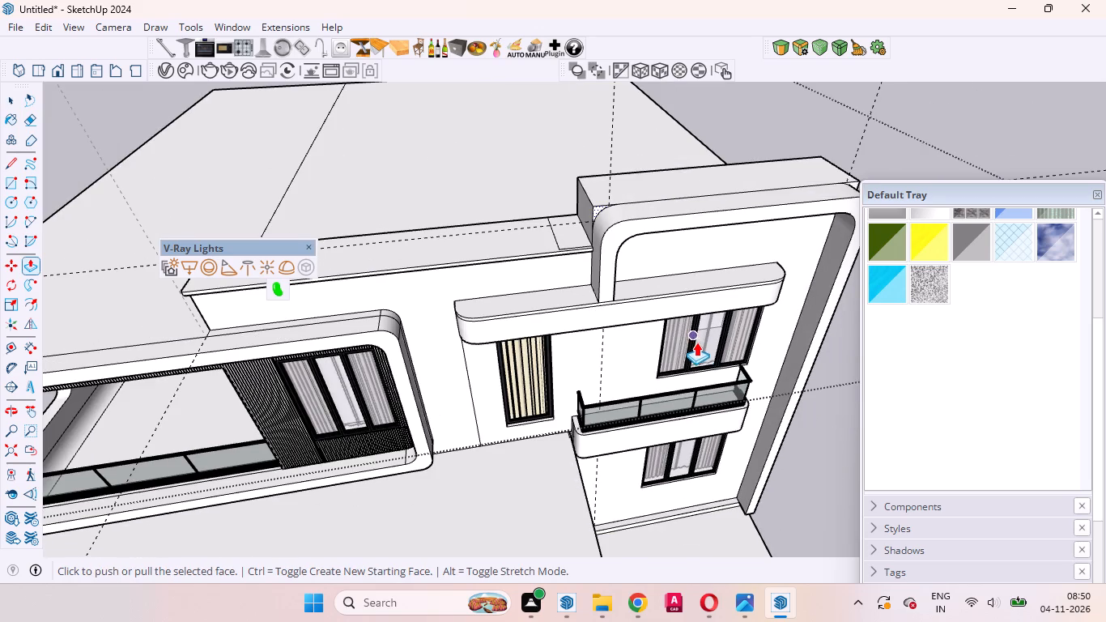
scroll(611, 228, "up", 9)
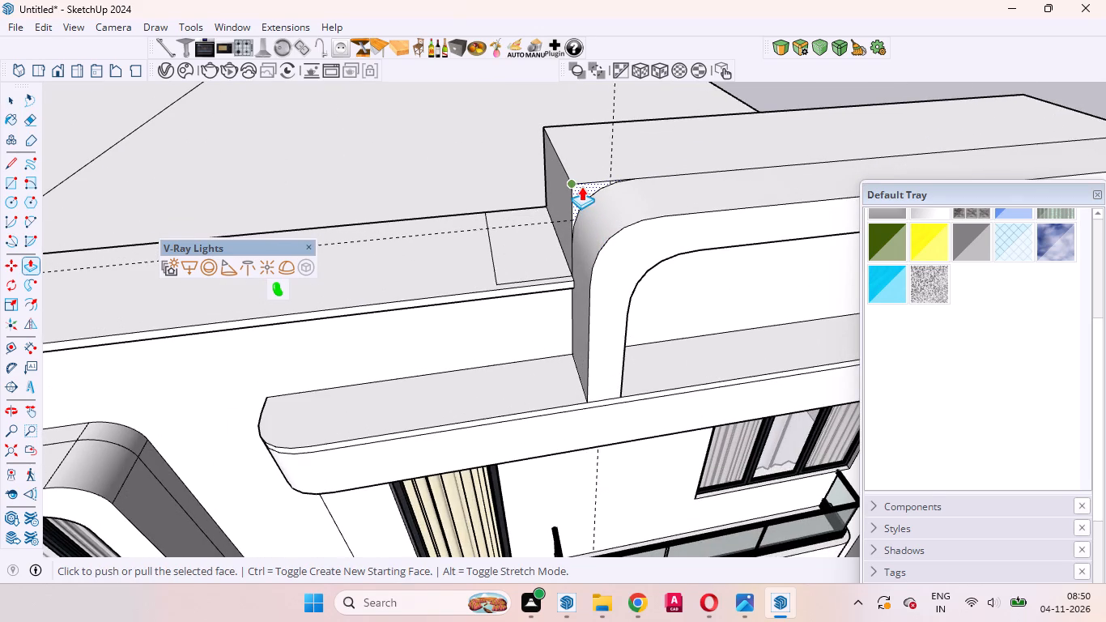
left_click(580, 187)
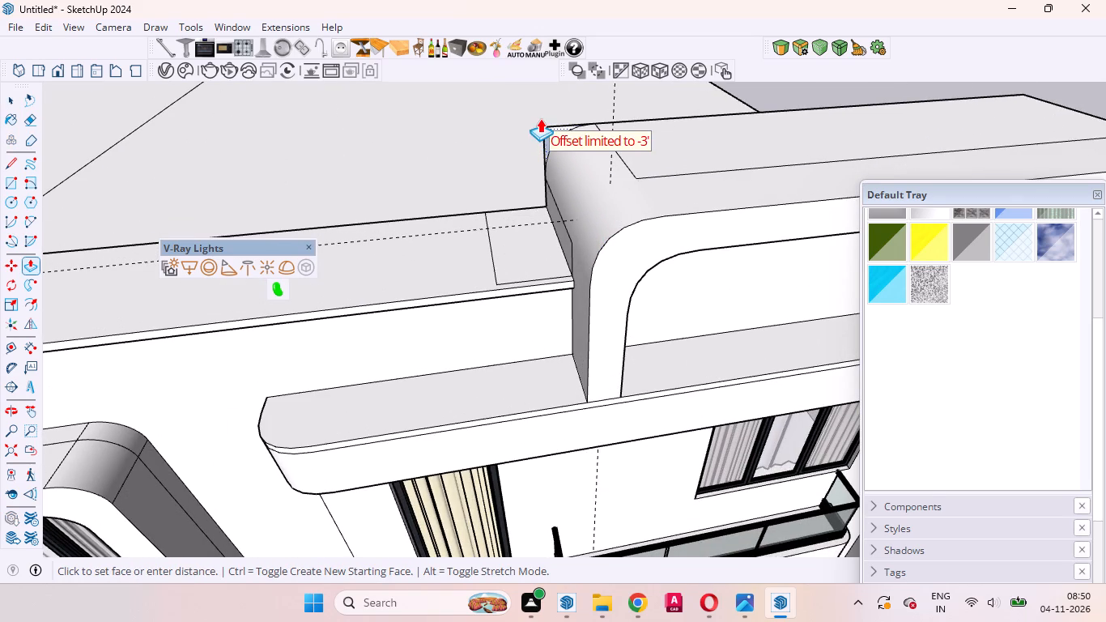
left_click(538, 116)
Push the leftover triangular face at the raised parapet's outer side corner back through its full depth, following the frame's curve.
scroll(500, 170, "down", 4)
middle_click_drag(678, 247, 496, 196)
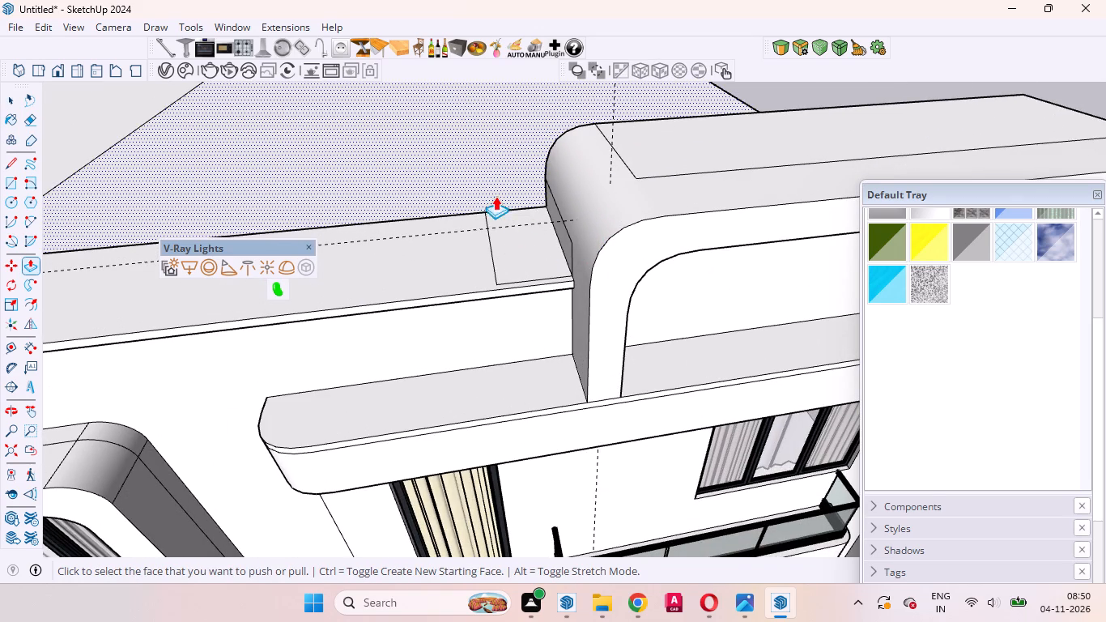
middle_click_drag(496, 196, 501, 199)
scroll(457, 251, "down", 10)
middle_click_drag(741, 250, 638, 180)
scroll(742, 215, "up", 9)
scroll(659, 168, "down", 4)
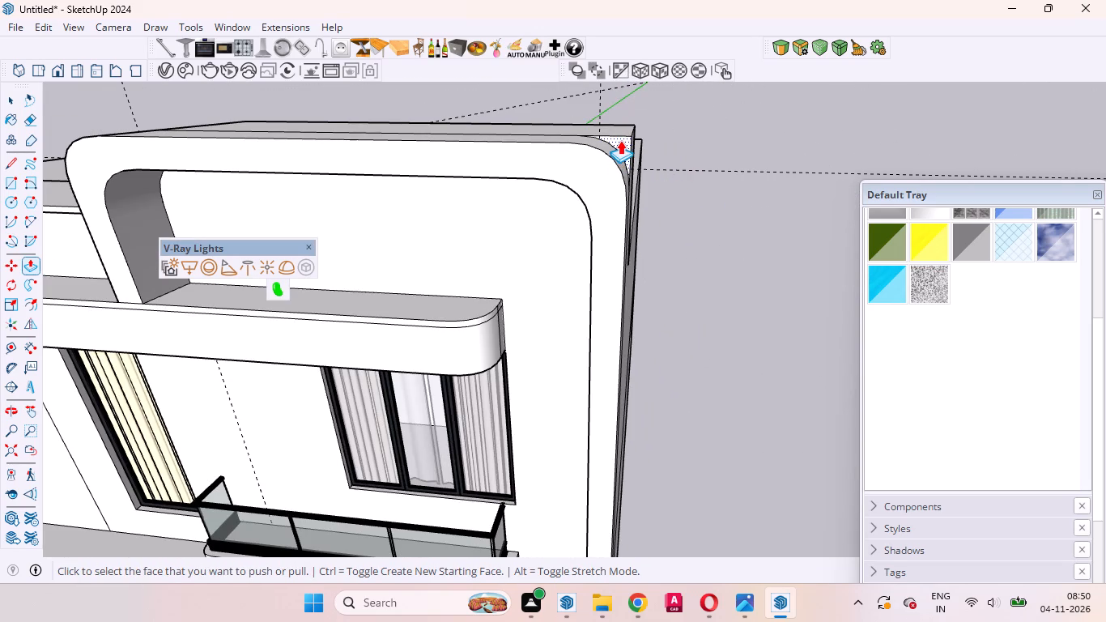
left_click(620, 140)
left_click(626, 112)
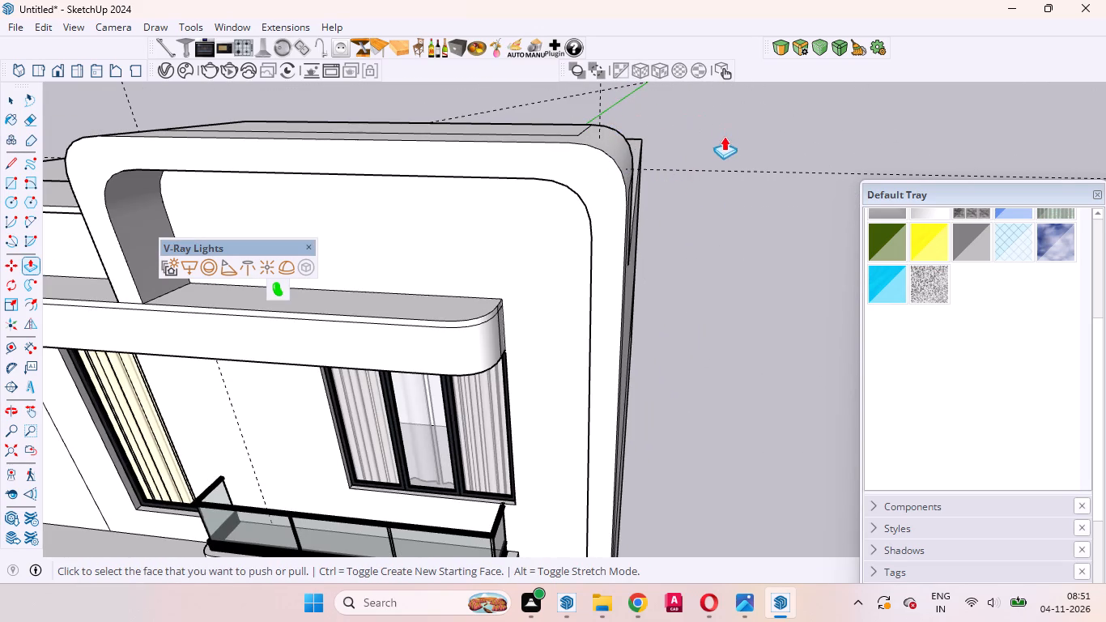
scroll(722, 147, "down", 9)
middle_click_drag(693, 200, 710, 113)
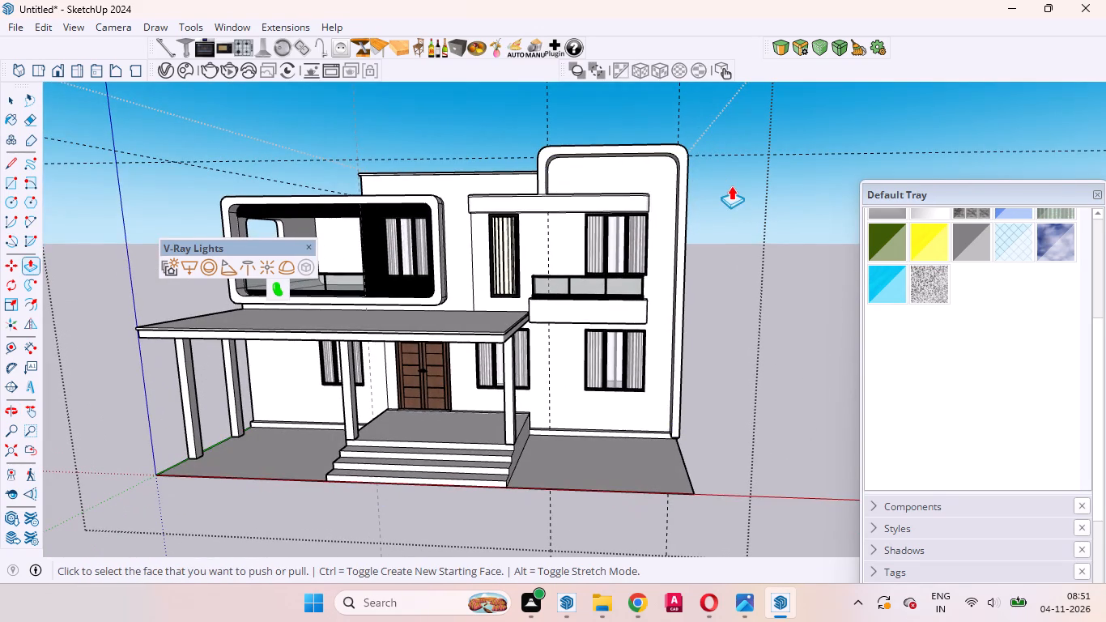
key("space")
Push/Pull the bottom face of the border frame's outer leg down to the base level beside the plinth.
scroll(721, 213, "down", 5)
scroll(694, 357, "up", 7)
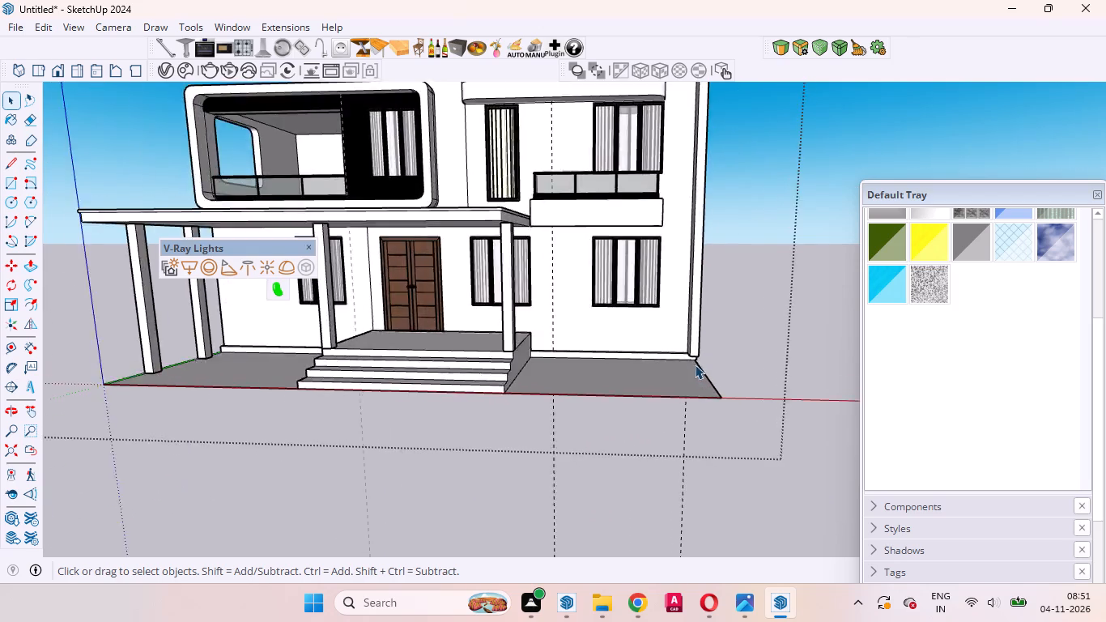
scroll(695, 364, "up", 9)
middle_click_drag(673, 362, 604, 308)
scroll(598, 305, "up", 1)
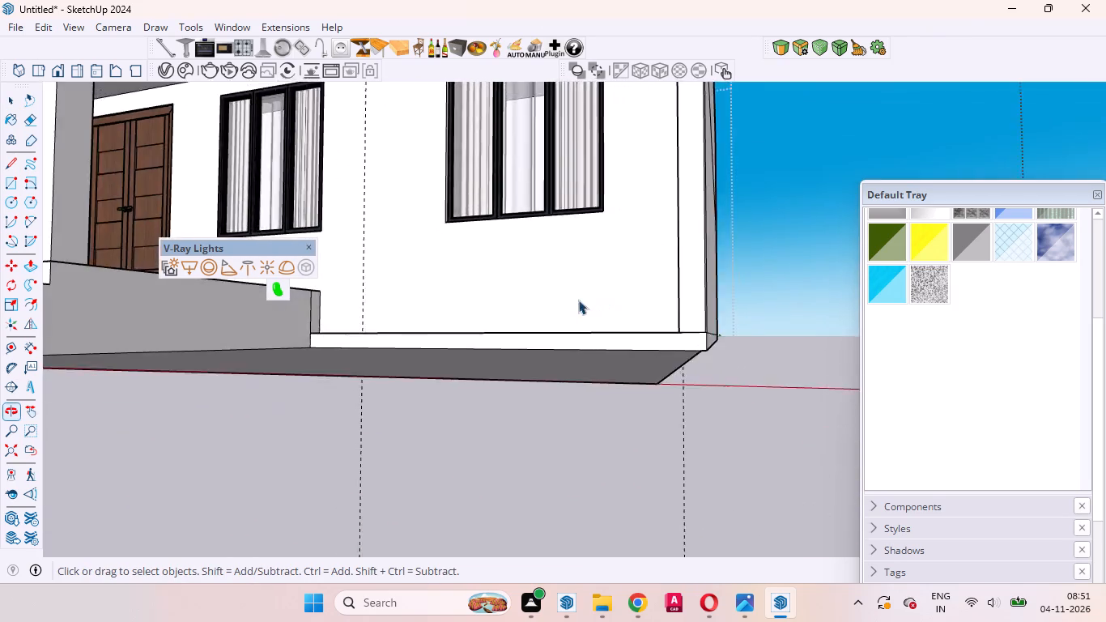
scroll(578, 300, "down", 4)
scroll(646, 310, "up", 12)
middle_click_drag(661, 352, 594, 308)
scroll(594, 293, "up", 2)
scroll(594, 292, "down", 1)
scroll(594, 292, "up", 3)
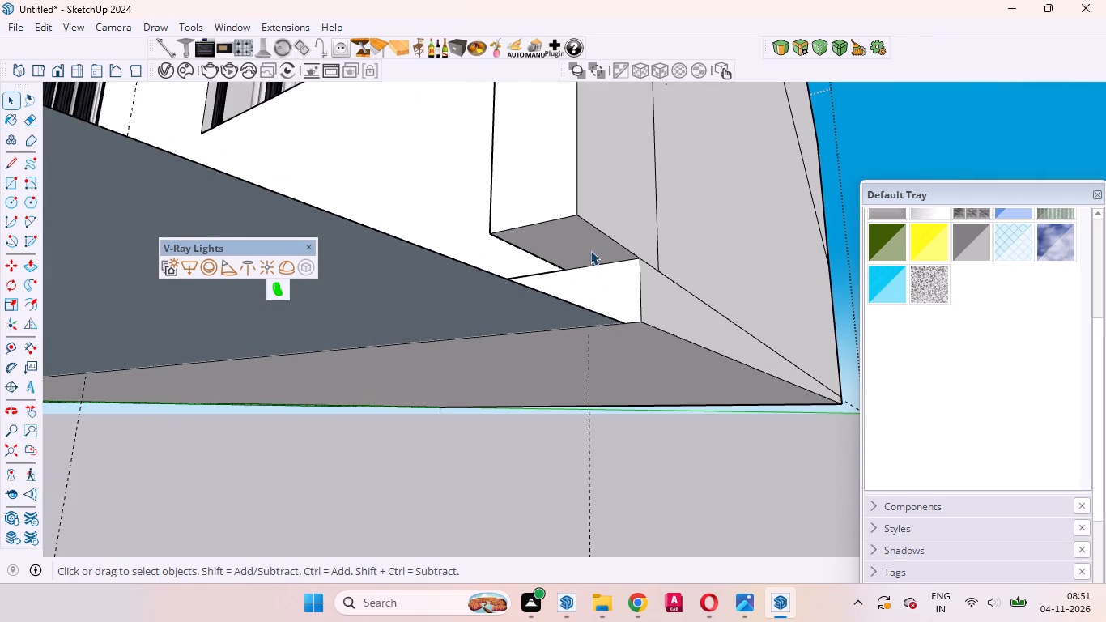
left_click(590, 248)
key("p")
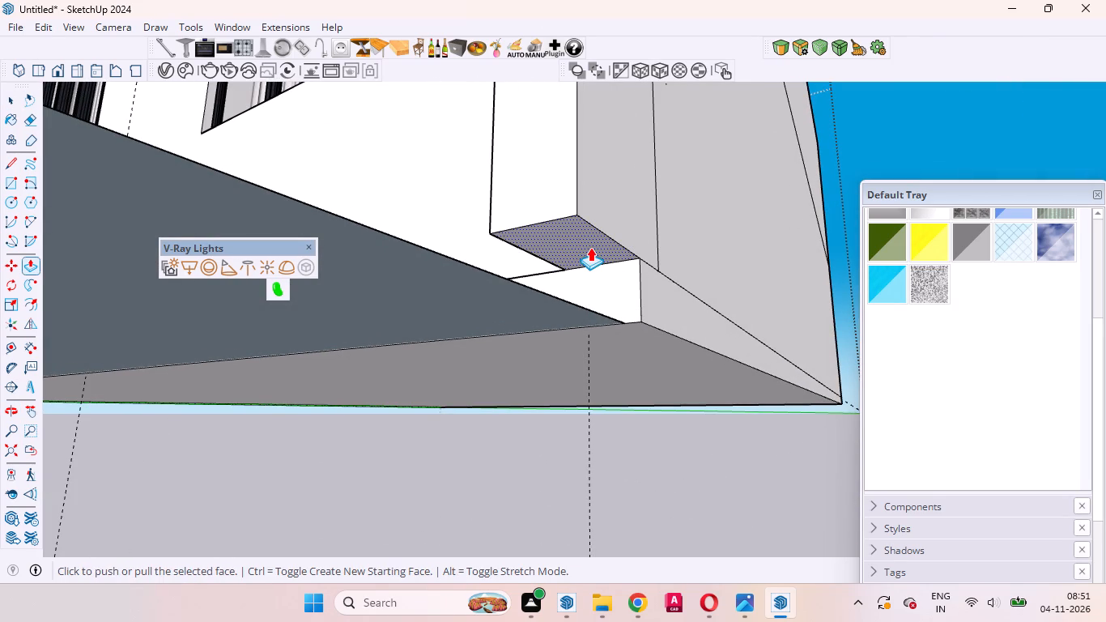
left_click(590, 248)
left_click(646, 320)
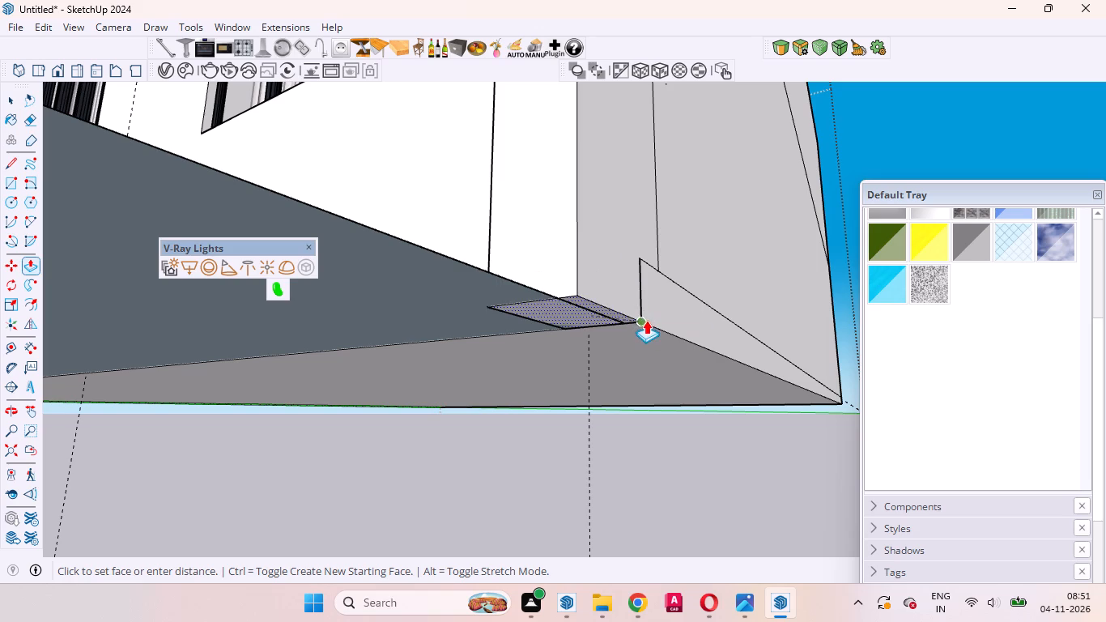
Examine the completed border frame and whole front facade, including the large rounded balcony's slatted wall and window.
middle_click_drag(643, 350, 883, 577)
scroll(710, 429, "down", 18)
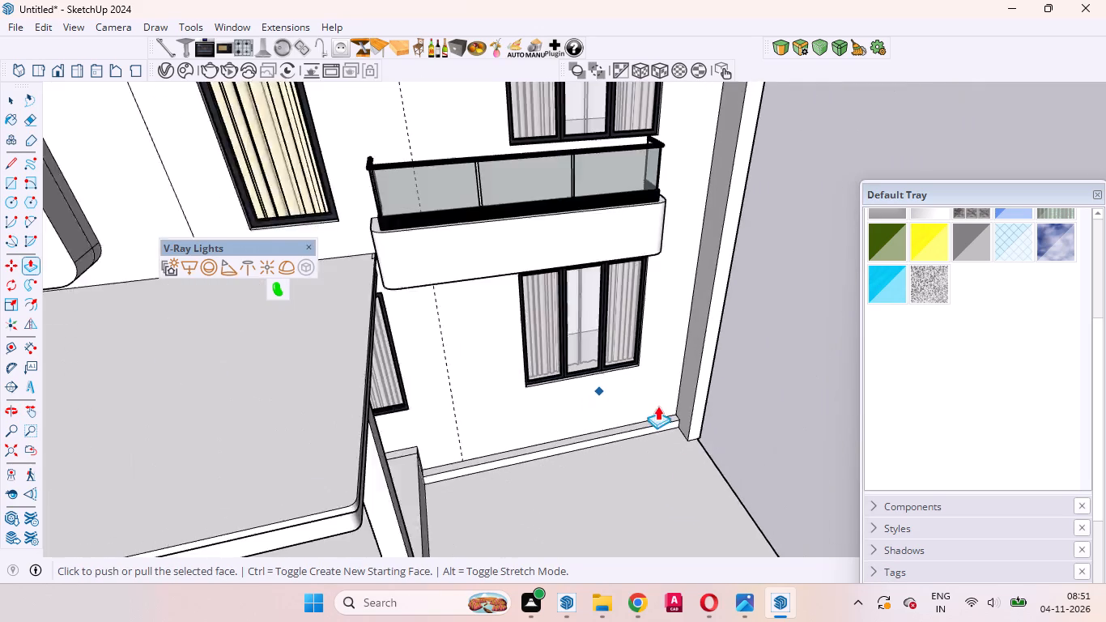
middle_click_drag(687, 465, 593, 390)
scroll(593, 390, "up", 1)
scroll(632, 390, "down", 12)
middle_click_drag(657, 432, 603, 303)
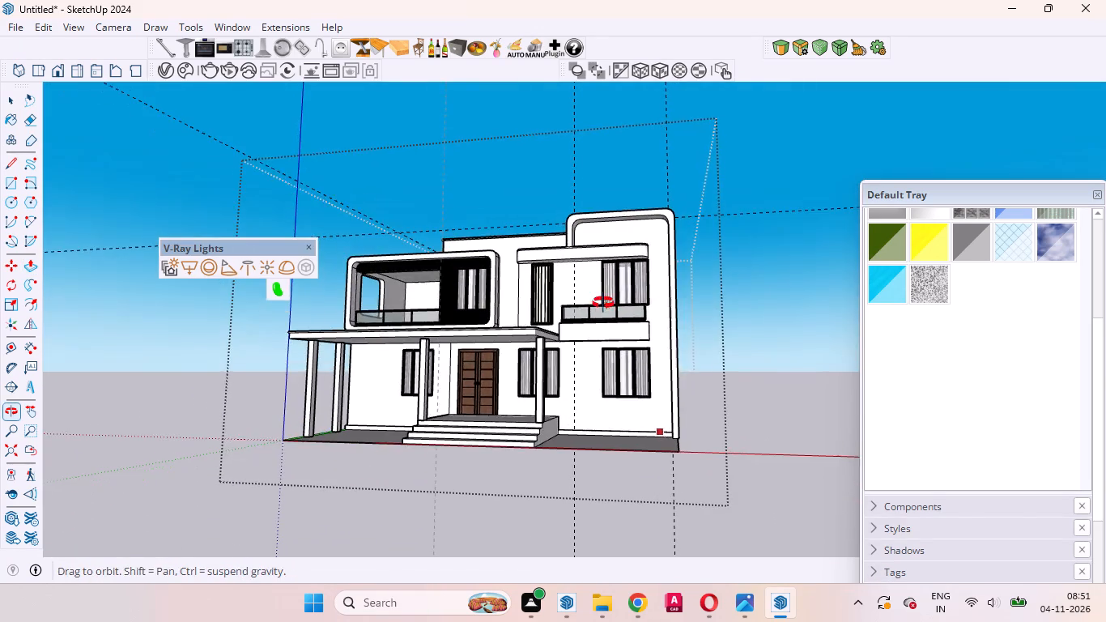
middle_click_drag(603, 303, 603, 302)
scroll(682, 294, "up", 5)
middle_click_drag(678, 308, 771, 374)
scroll(771, 374, "up", 1)
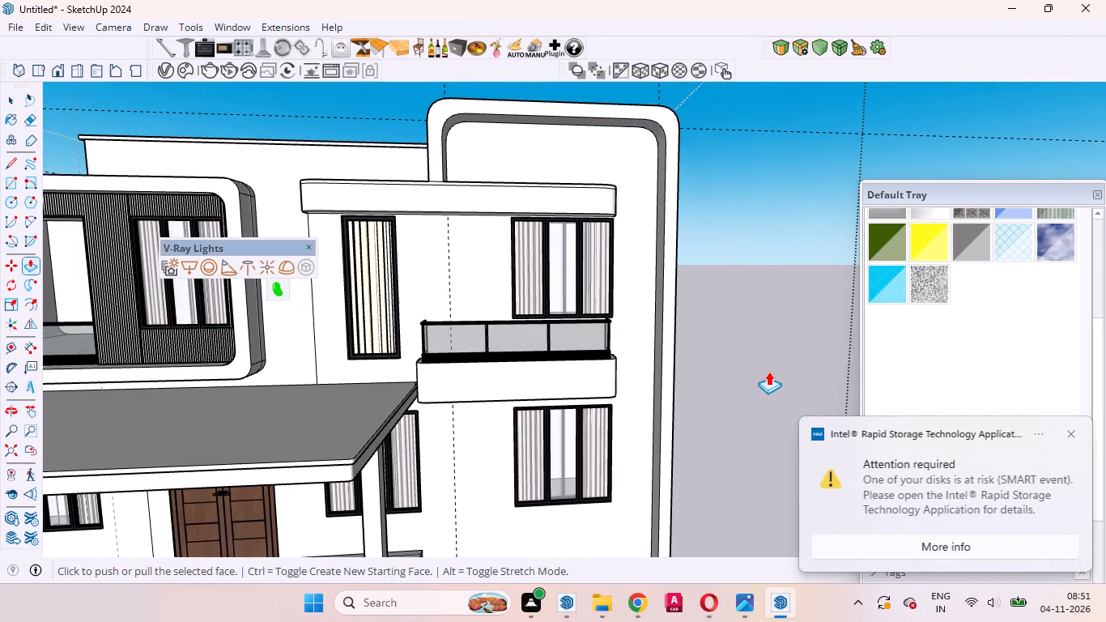
key("space")
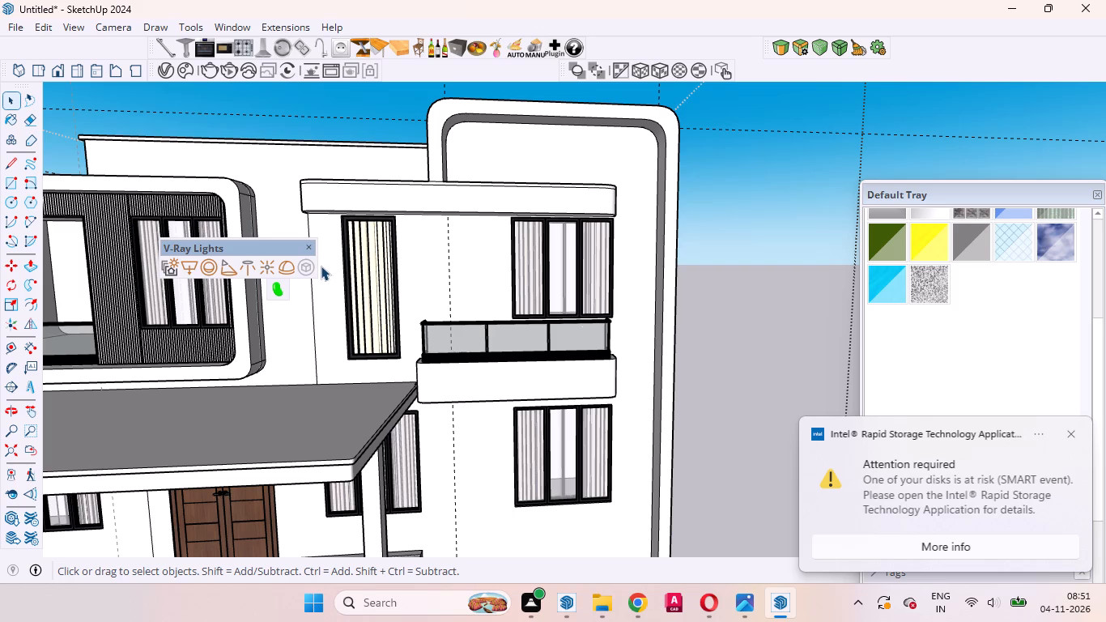
scroll(314, 266, "down", 6)
scroll(441, 229, "down", 9)
middle_click_drag(621, 239, 558, 249)
scroll(655, 215, "down", 9)
scroll(459, 215, "up", 18)
middle_click_drag(505, 245, 565, 248)
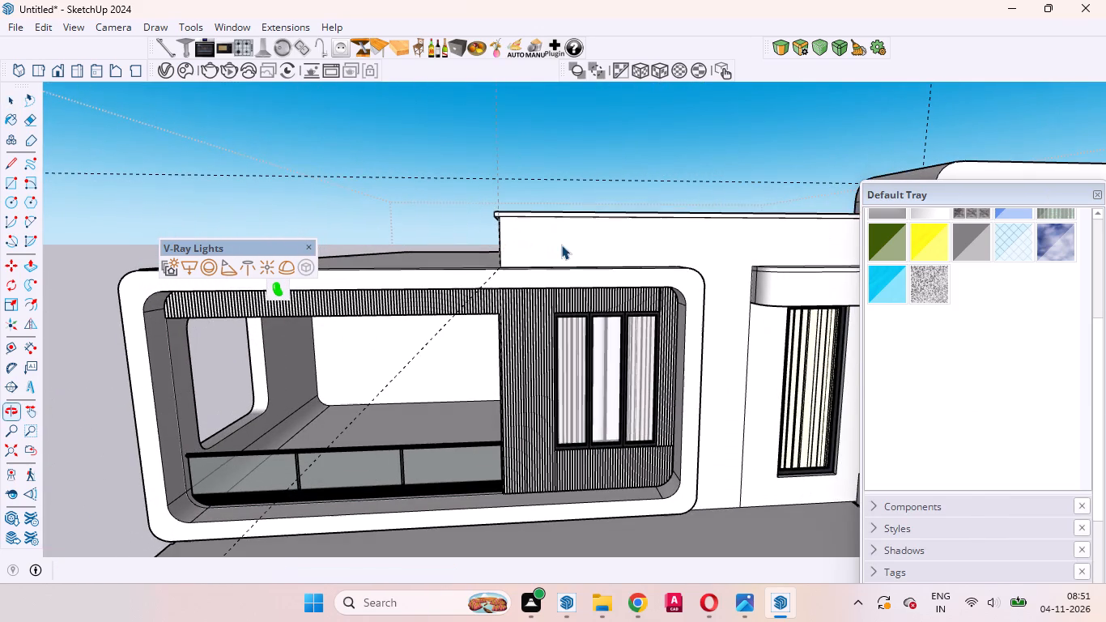
scroll(554, 239, "down", 8)
scroll(550, 271, "up", 4)
middle_click_drag(543, 294, 528, 277)
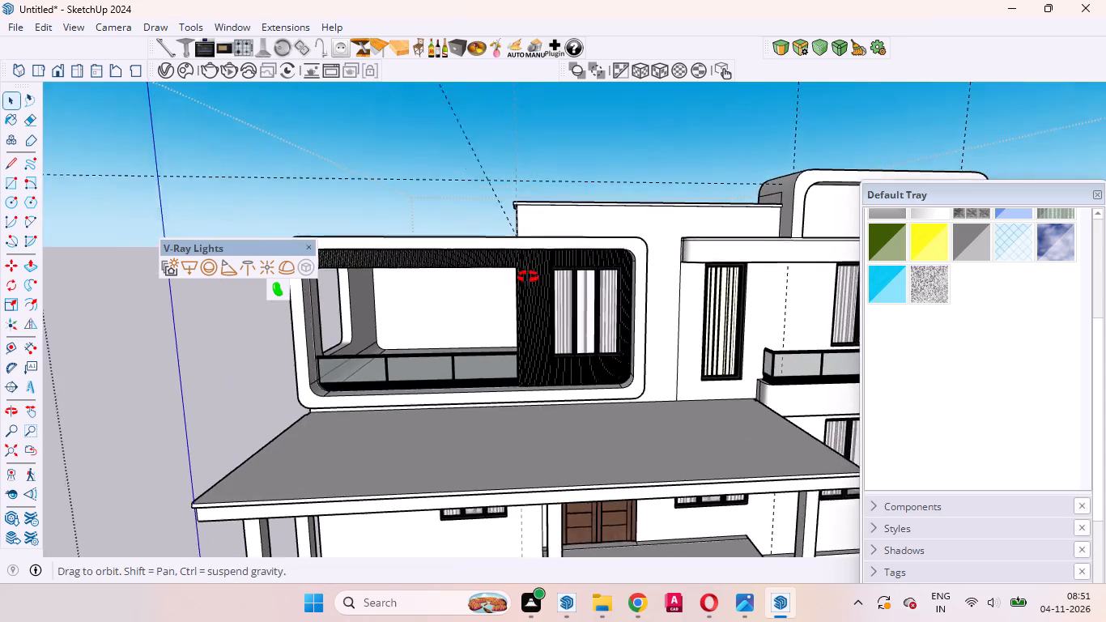
middle_click_drag(528, 277, 512, 237)
scroll(518, 258, "up", 11)
middle_click_drag(646, 325, 728, 398)
scroll(728, 398, "up", 2)
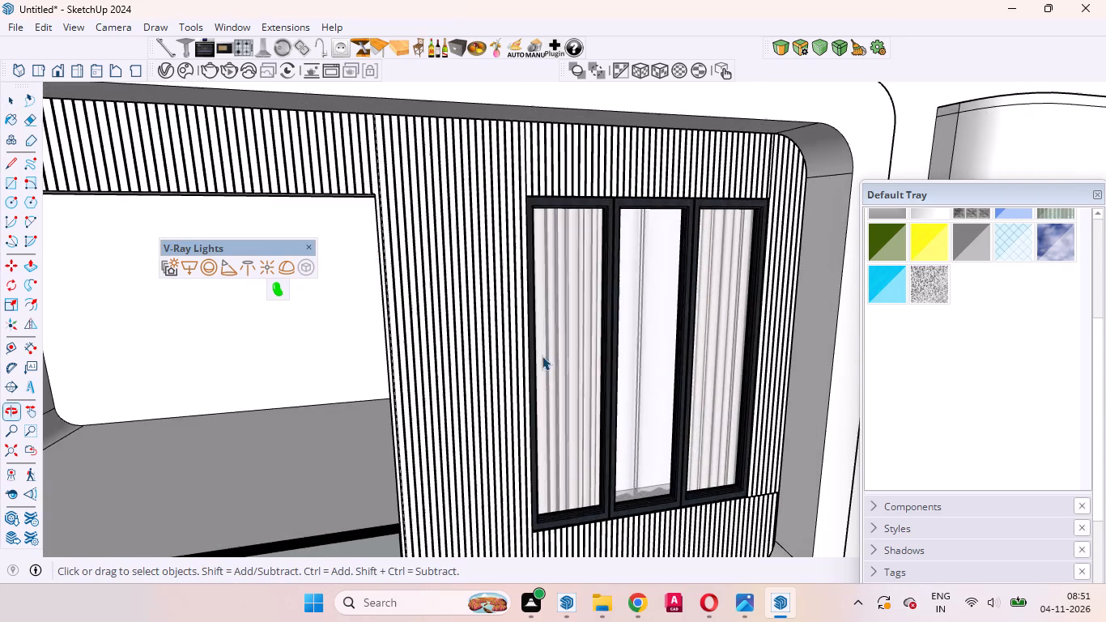
Examine the front facade from several angles, including the rounded balcony, raised border frame, window canopy and small balcony.
scroll(432, 278, "down", 11)
left_click(360, 202)
left_click(342, 188)
double_click(332, 181)
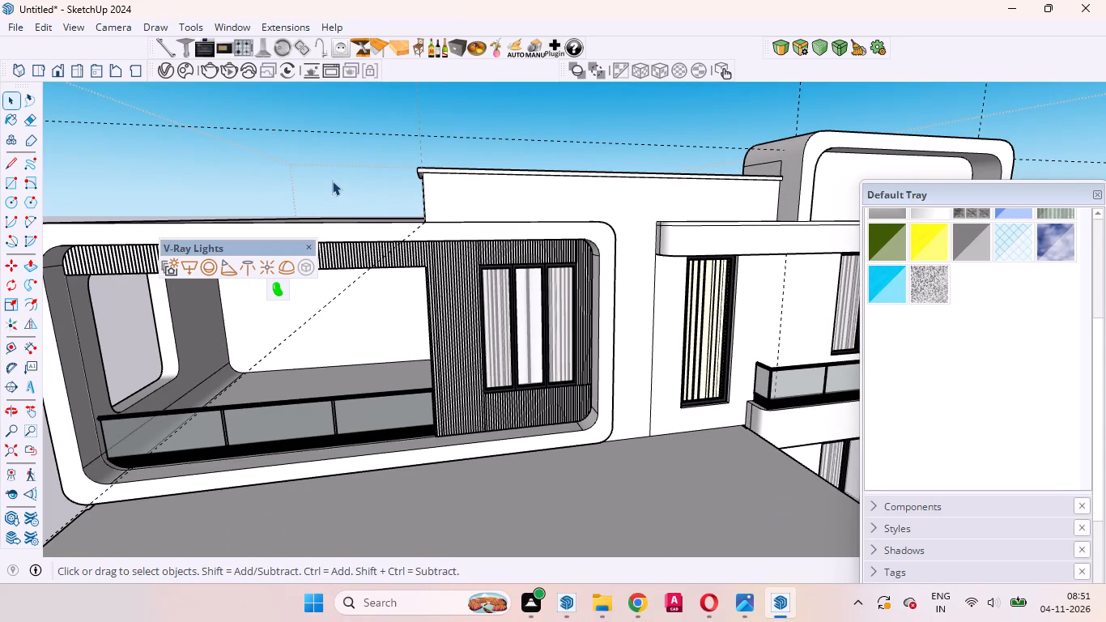
scroll(355, 182, "down", 15)
left_click(617, 292)
left_click(623, 298)
scroll(700, 284, "down", 5)
scroll(479, 202, "up", 6)
middle_click_drag(552, 242, 430, 201)
scroll(519, 215, "up", 4)
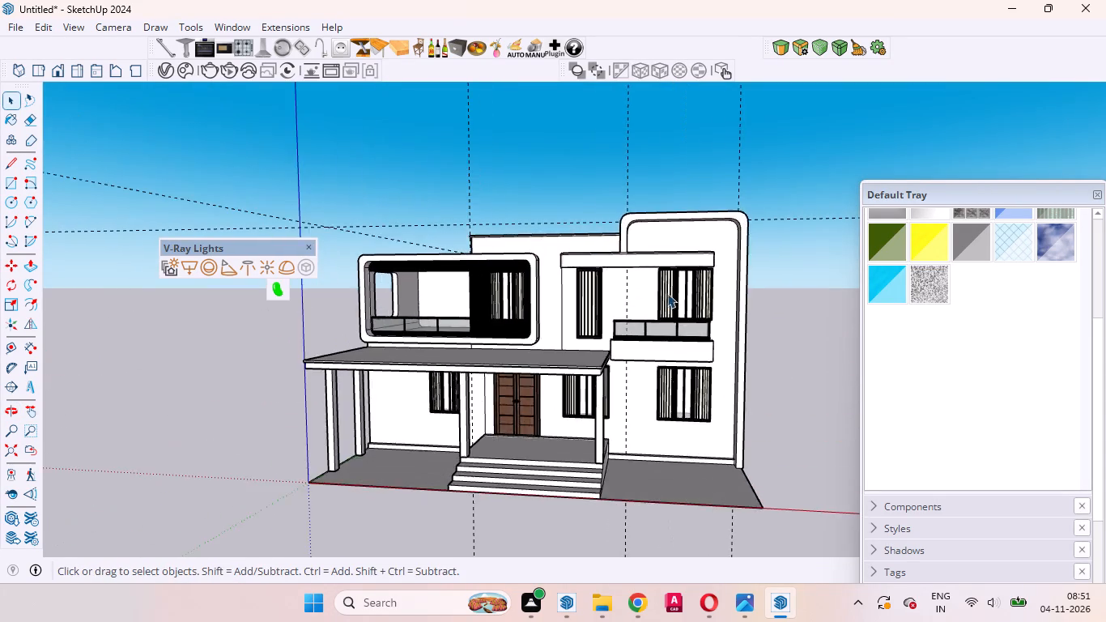
scroll(667, 293, "up", 8)
scroll(736, 261, "up", 1)
middle_click_drag(736, 261, 619, 398)
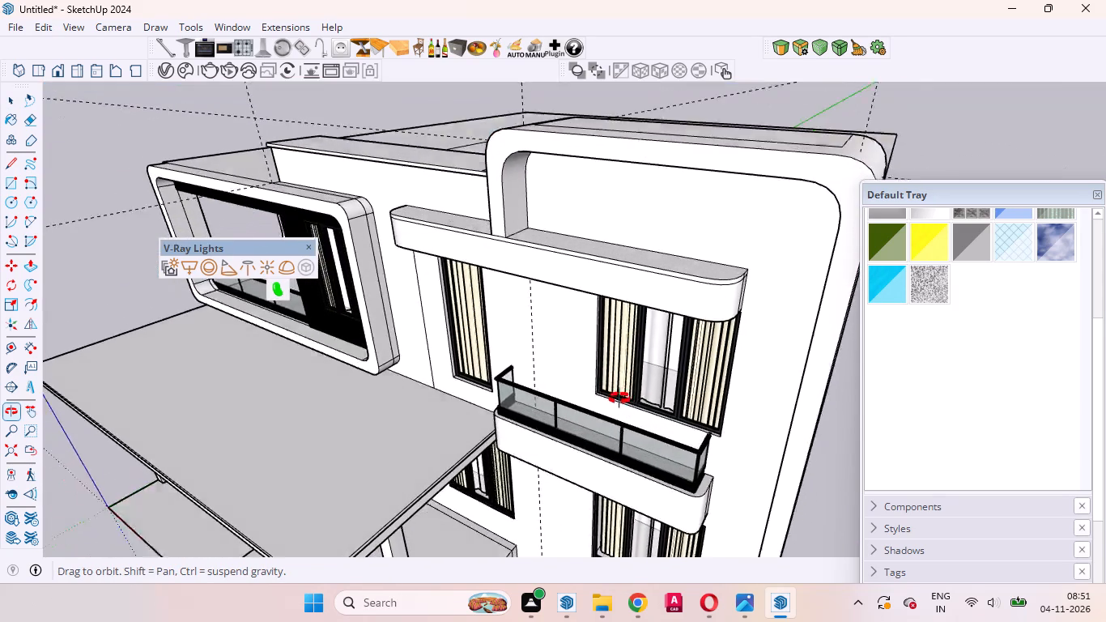
middle_click_drag(619, 398, 759, 297)
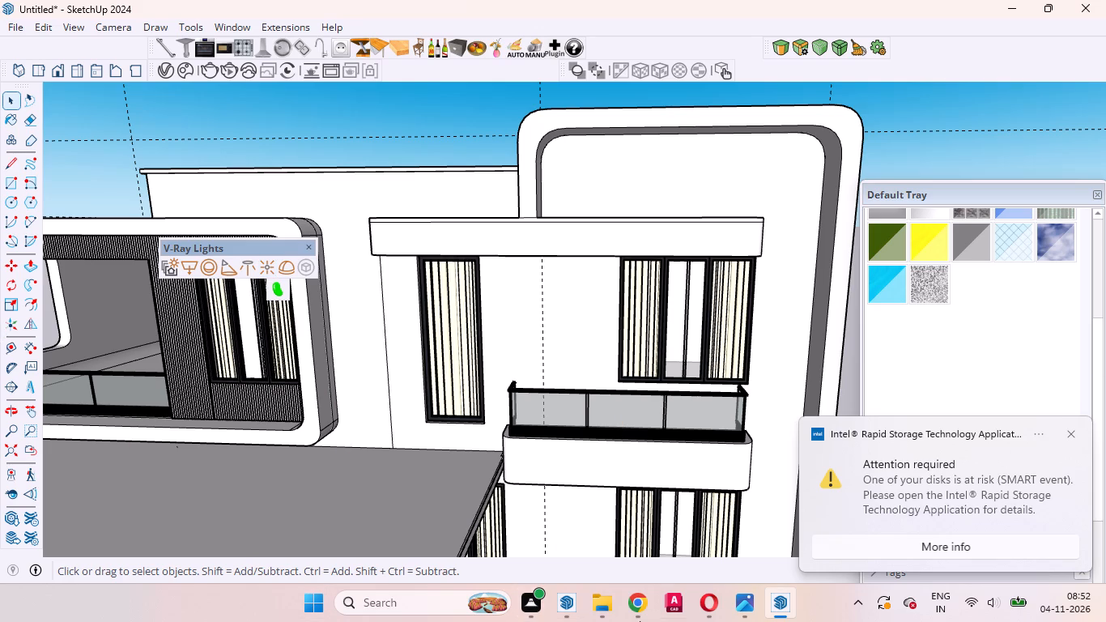
scroll(677, 356, "down", 8)
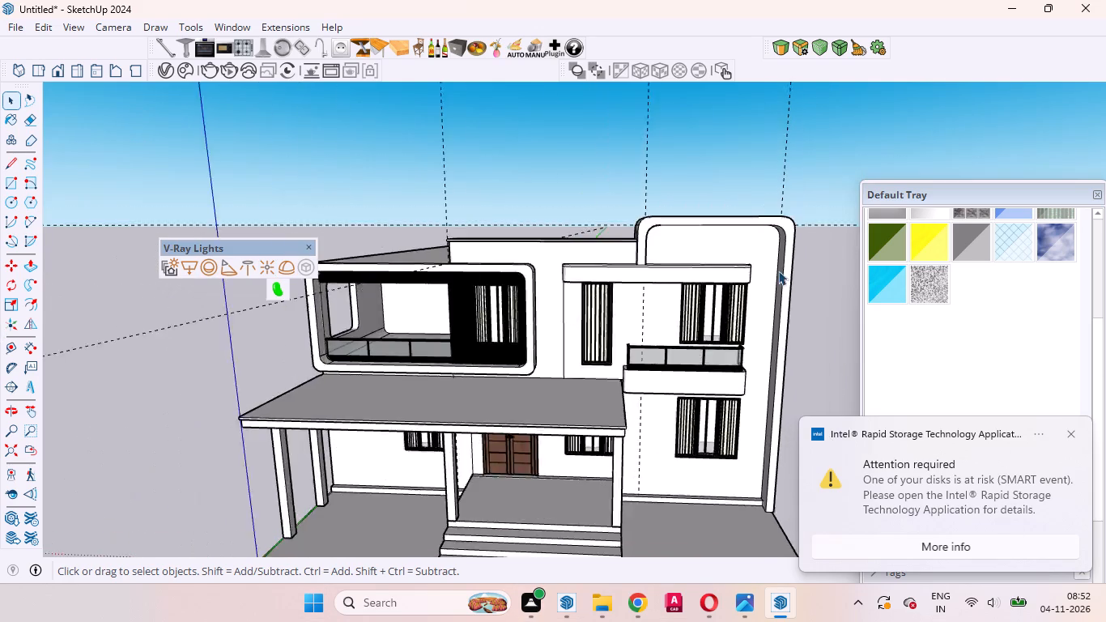
scroll(778, 271, "down", 4)
scroll(727, 331, "up", 2)
scroll(728, 330, "down", 4)
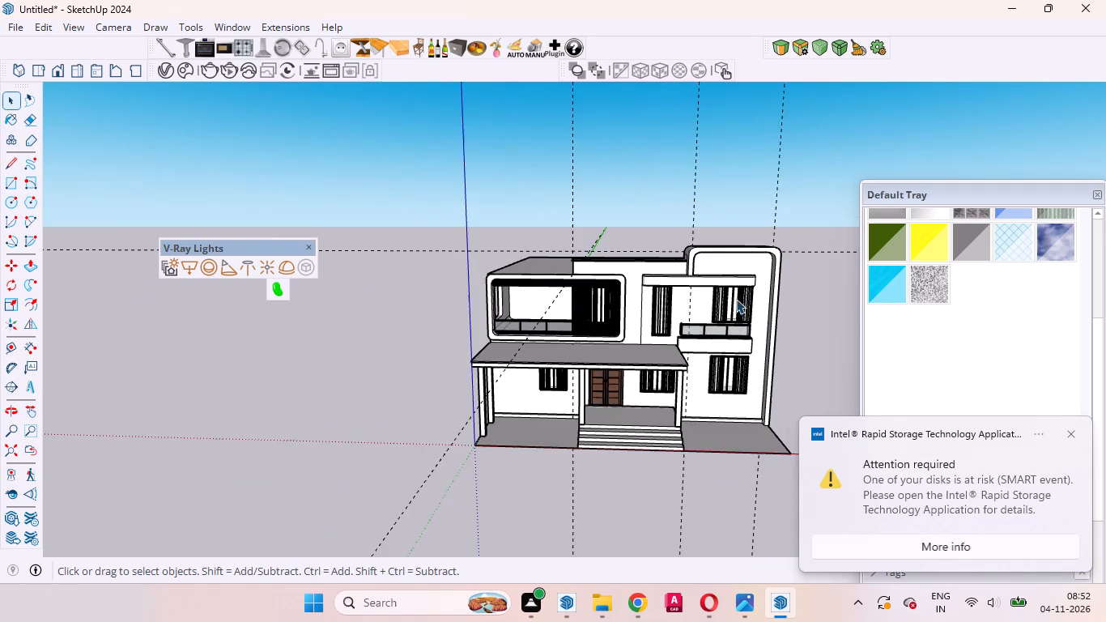
Examine the projecting canopy above the upper-floor windows, including its top face, front edge and rounded end corners.
scroll(718, 241, "up", 6)
scroll(673, 377, "up", 5)
middle_click_drag(646, 339, 740, 330)
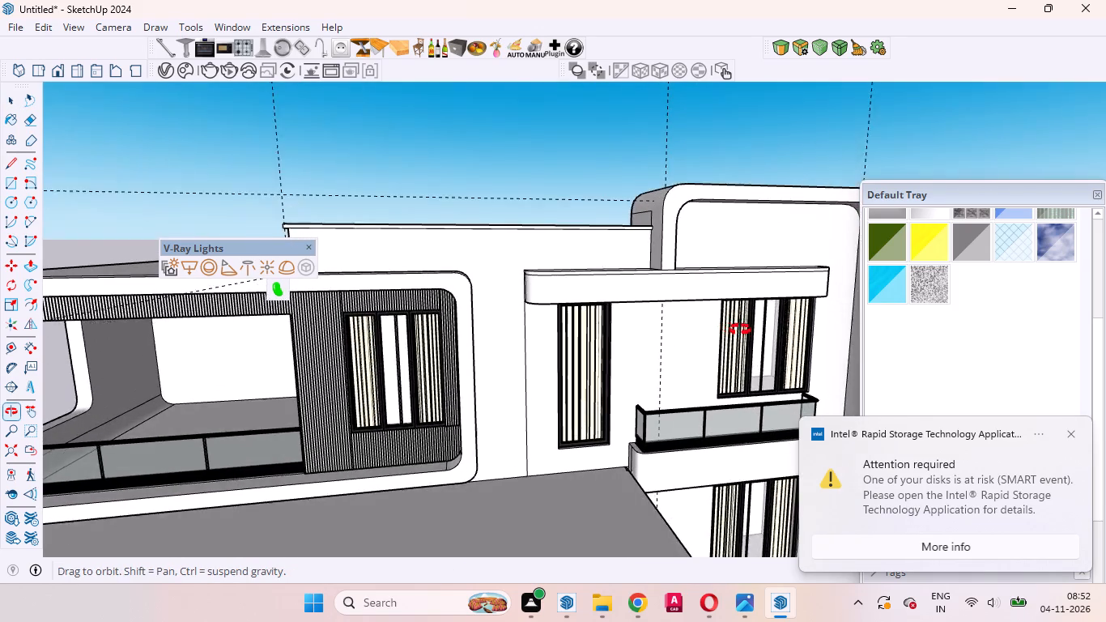
middle_click_drag(740, 330, 789, 326)
scroll(653, 295, "up", 4)
scroll(527, 283, "up", 9)
middle_click_drag(576, 338, 609, 381)
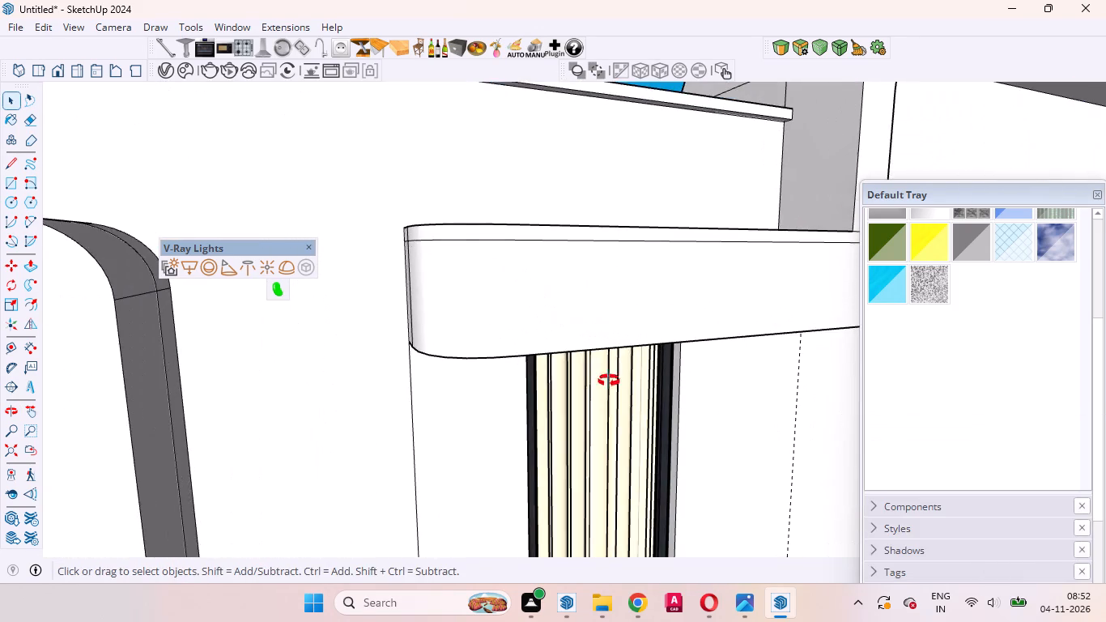
middle_click_drag(609, 381, 688, 539)
scroll(620, 391, "down", 4)
scroll(691, 406, "up", 10)
middle_click_drag(674, 403, 542, 355)
scroll(606, 462, "up", 2)
scroll(607, 463, "down", 1)
scroll(607, 463, "up", 2)
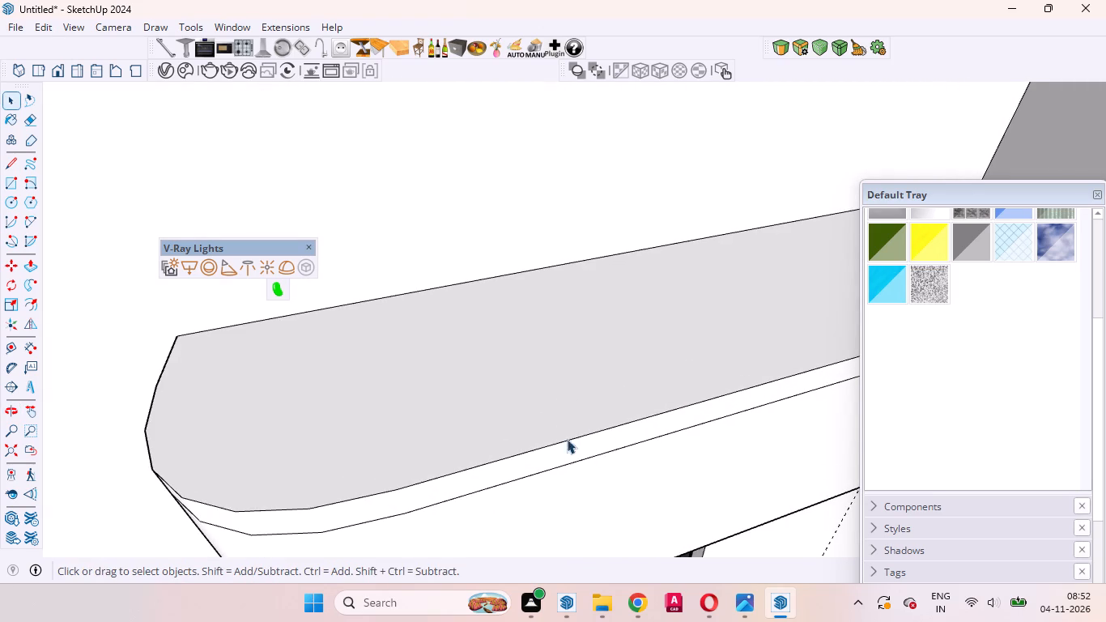
scroll(560, 437, "down", 6)
middle_click_drag(563, 445, 453, 271)
scroll(572, 194, "down", 16)
middle_click_drag(699, 271, 530, 294)
scroll(806, 249, "up", 4)
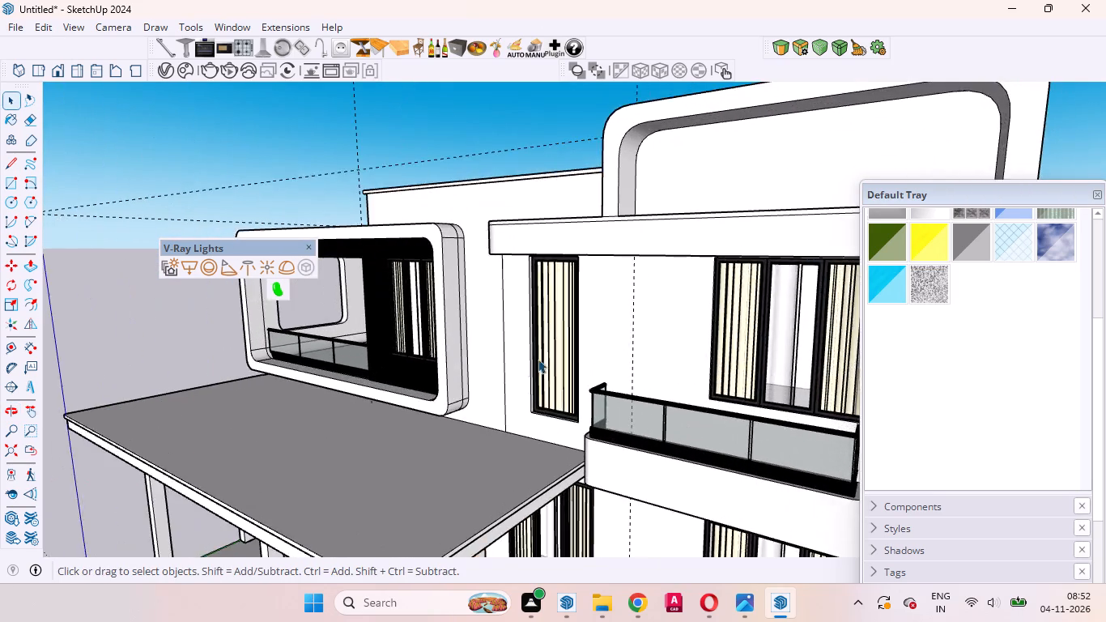
scroll(530, 363, "down", 5)
middle_click_drag(749, 370, 567, 485)
scroll(569, 377, "up", 7)
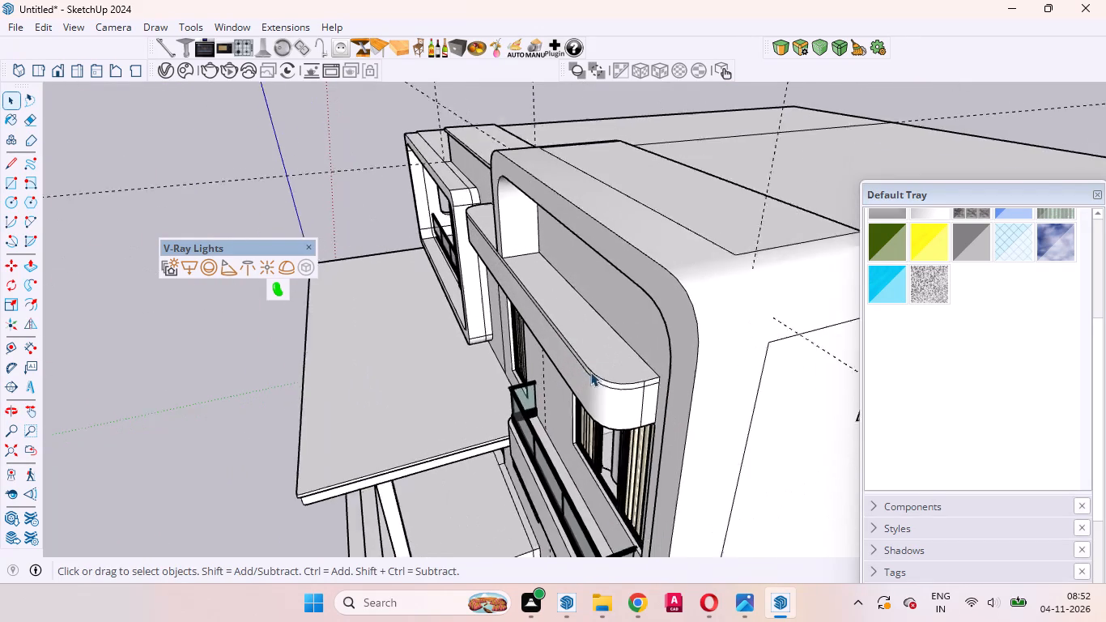
scroll(590, 372, "up", 1)
scroll(593, 370, "down", 5)
middle_click_drag(575, 433, 748, 349)
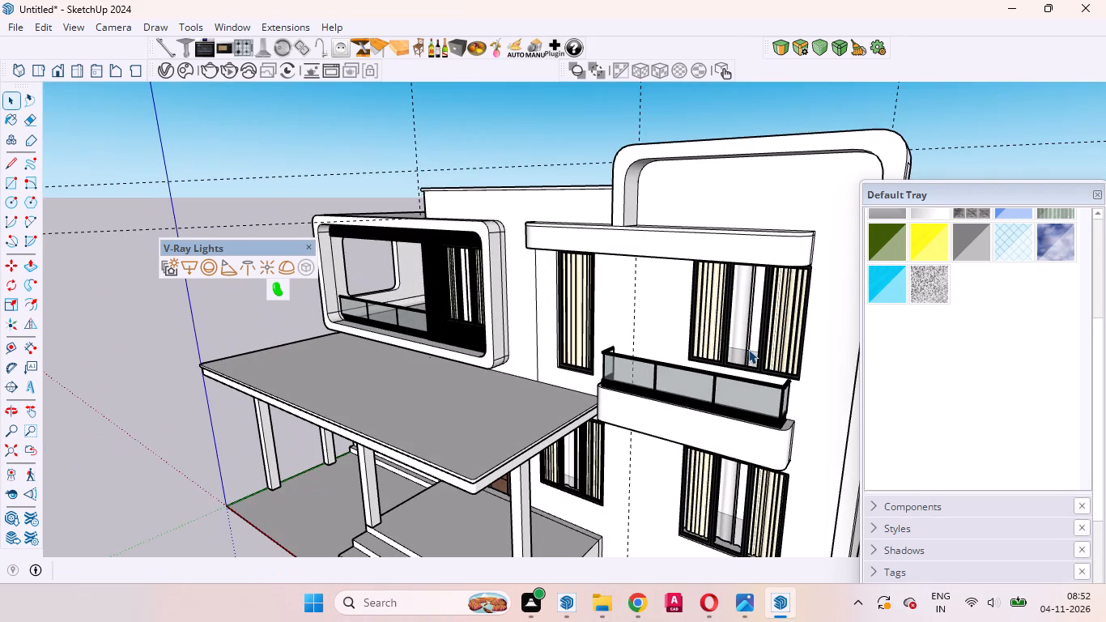
Examine the whole house massing and the small balcony's railing and rounded slab edge beside the porch roof.
scroll(751, 366, "down", 4)
middle_click_drag(721, 409, 870, 387)
scroll(793, 383, "down", 5)
middle_click_drag(755, 426, 733, 376)
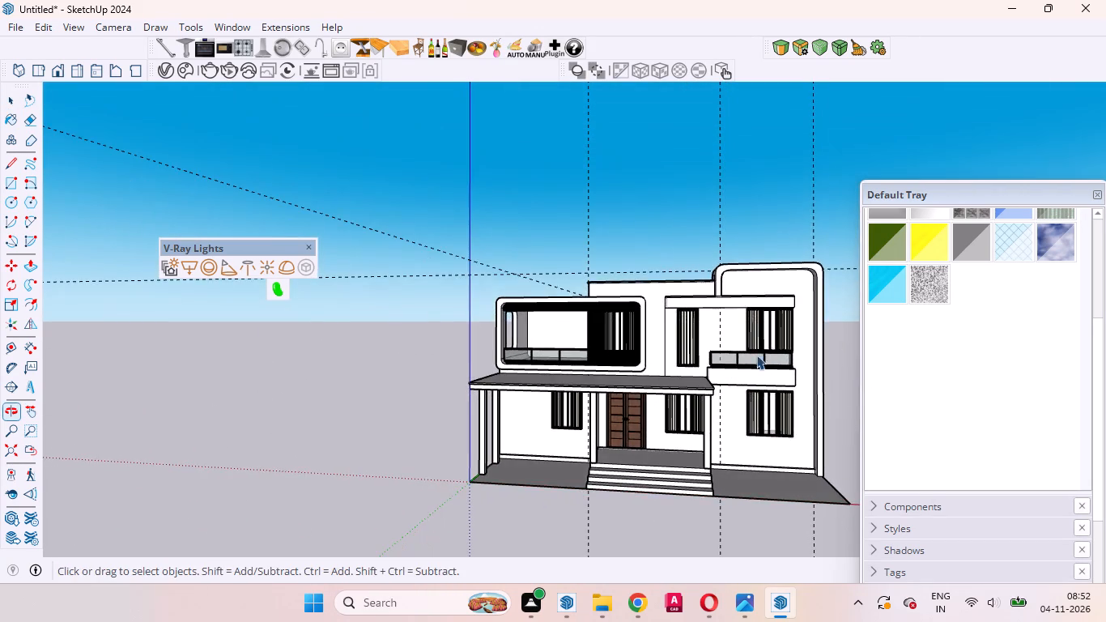
scroll(776, 346, "up", 4)
scroll(792, 343, "down", 5)
middle_click_drag(746, 398, 879, 496)
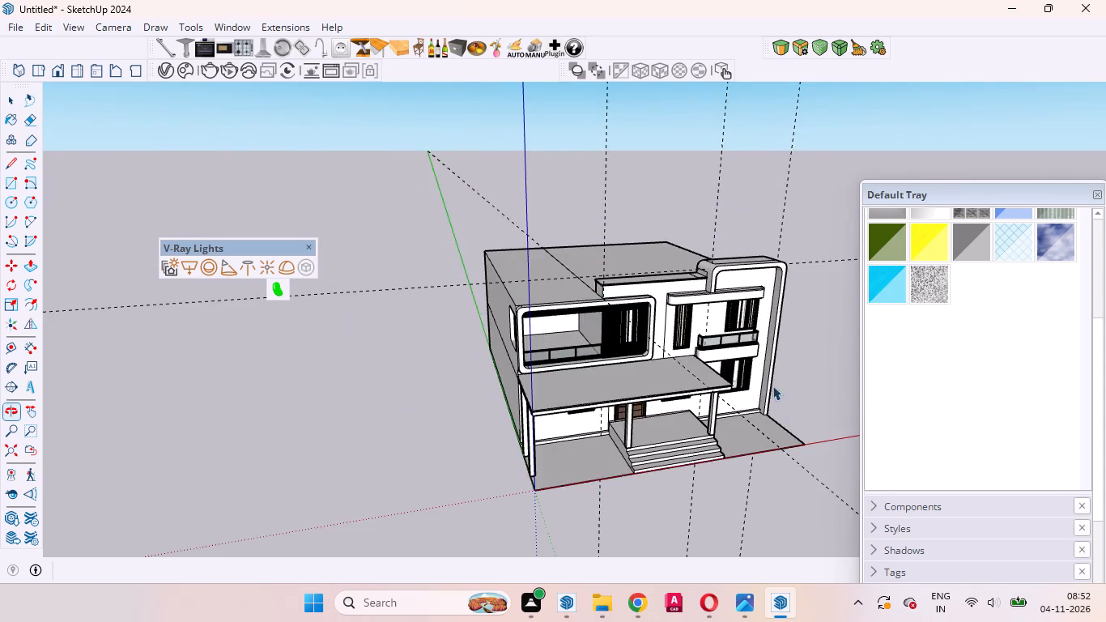
scroll(708, 321, "up", 20)
scroll(708, 321, "up", 1)
middle_click_drag(757, 403, 679, 393)
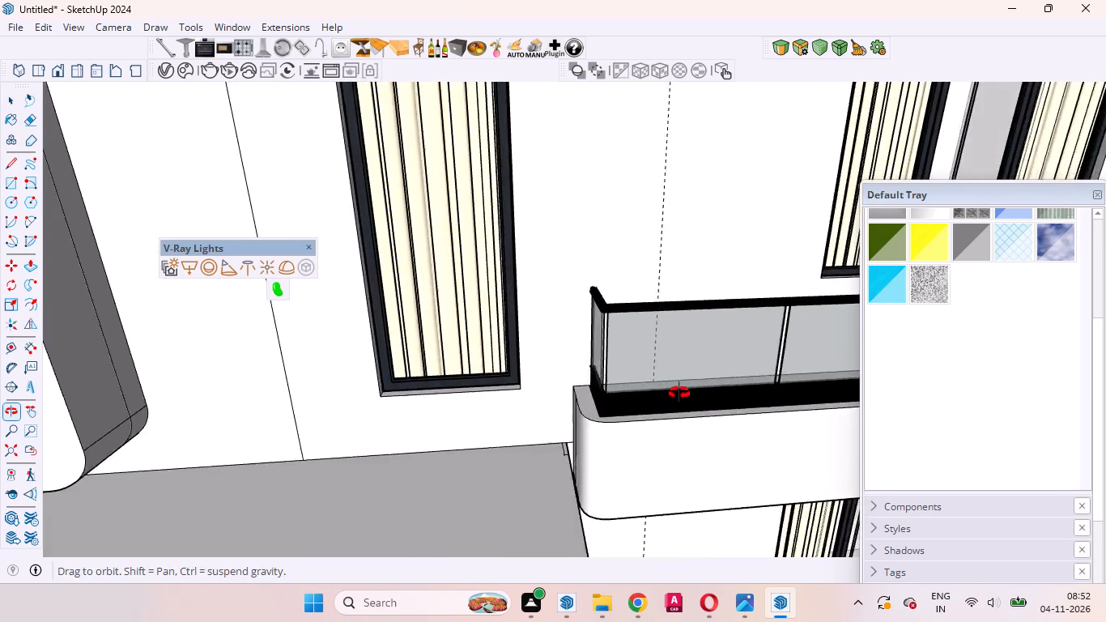
middle_click_drag(679, 393, 670, 387)
scroll(604, 302, "down", 16)
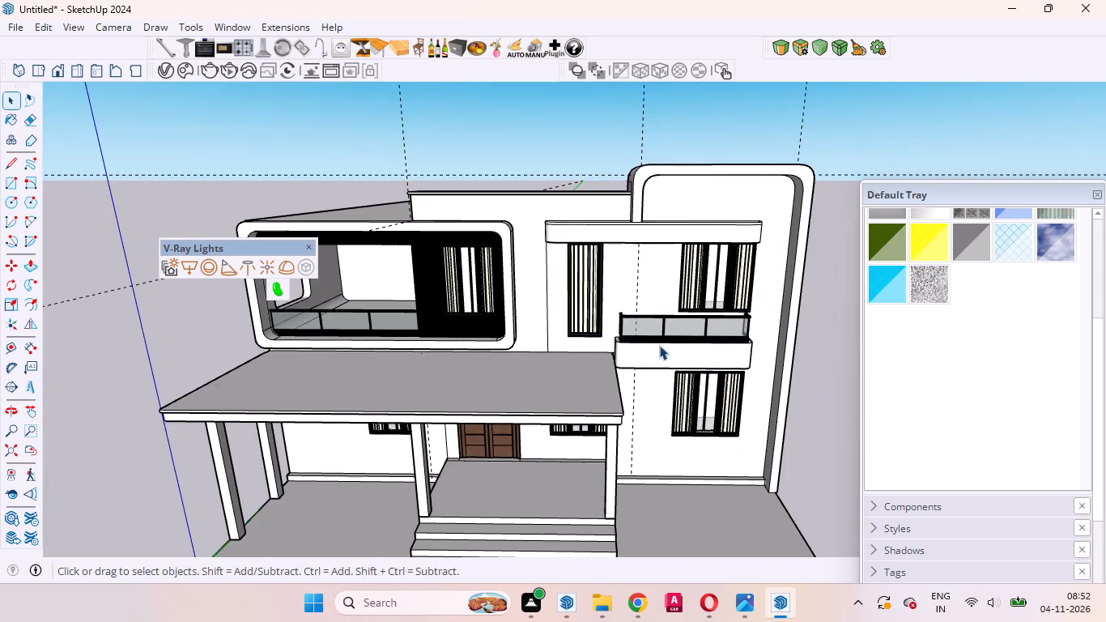